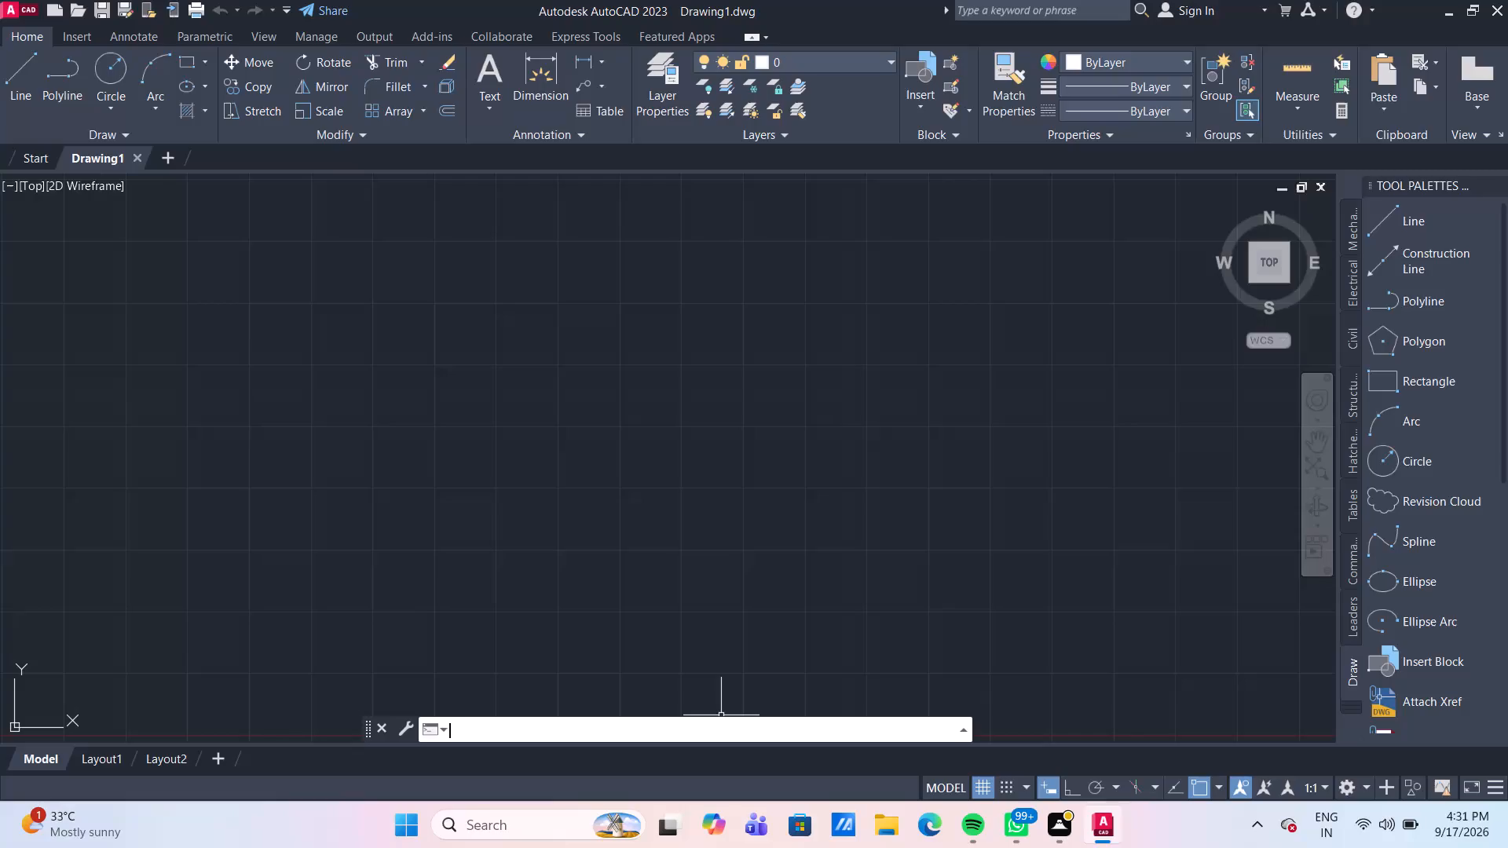
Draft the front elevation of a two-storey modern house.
Turn on command log file recording with LOGFILEON.
text(LO)
key(g)
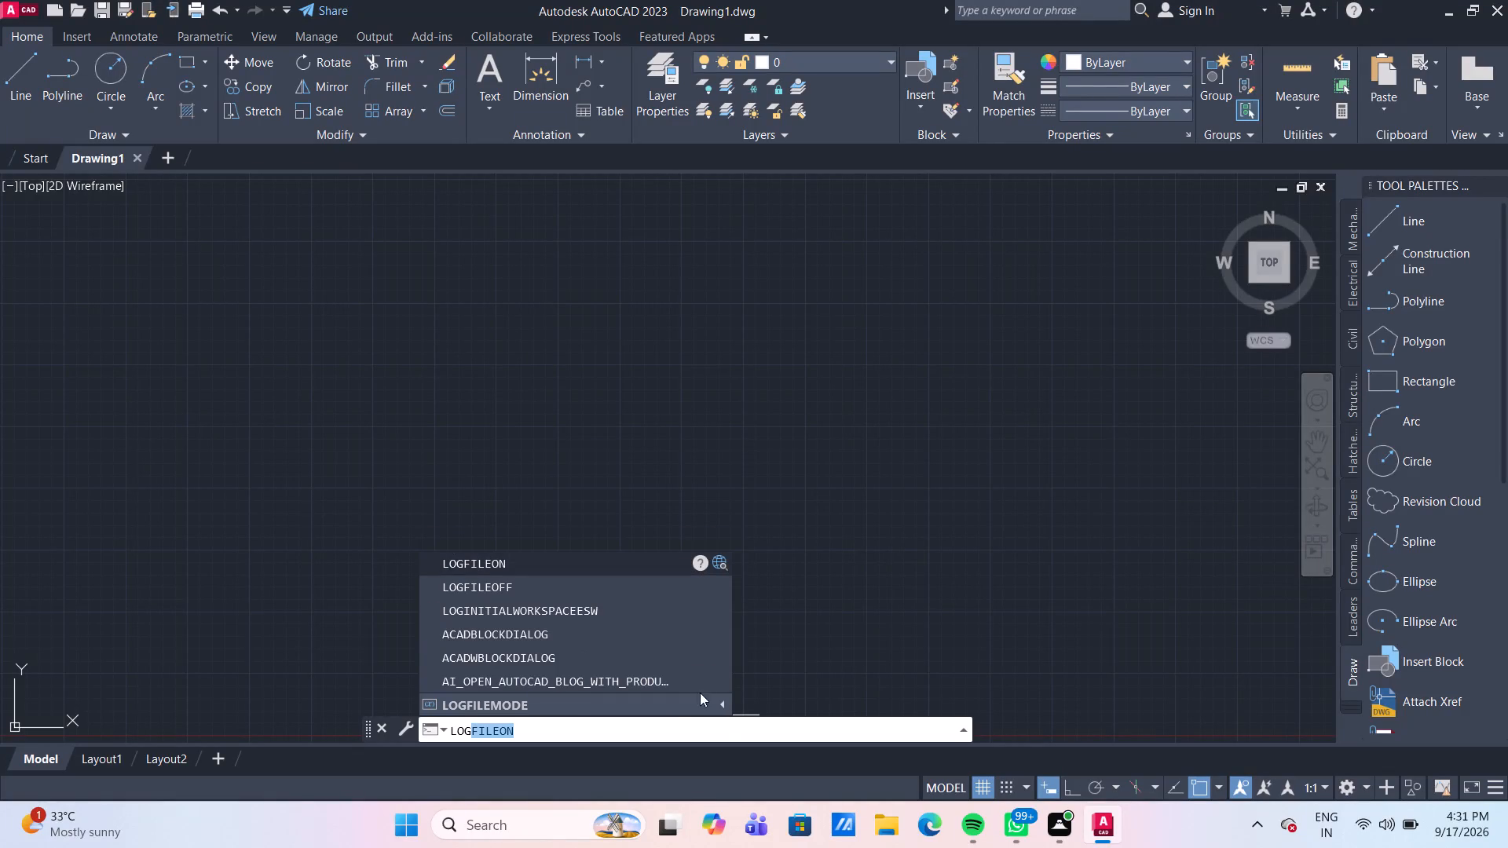
click(607, 563)
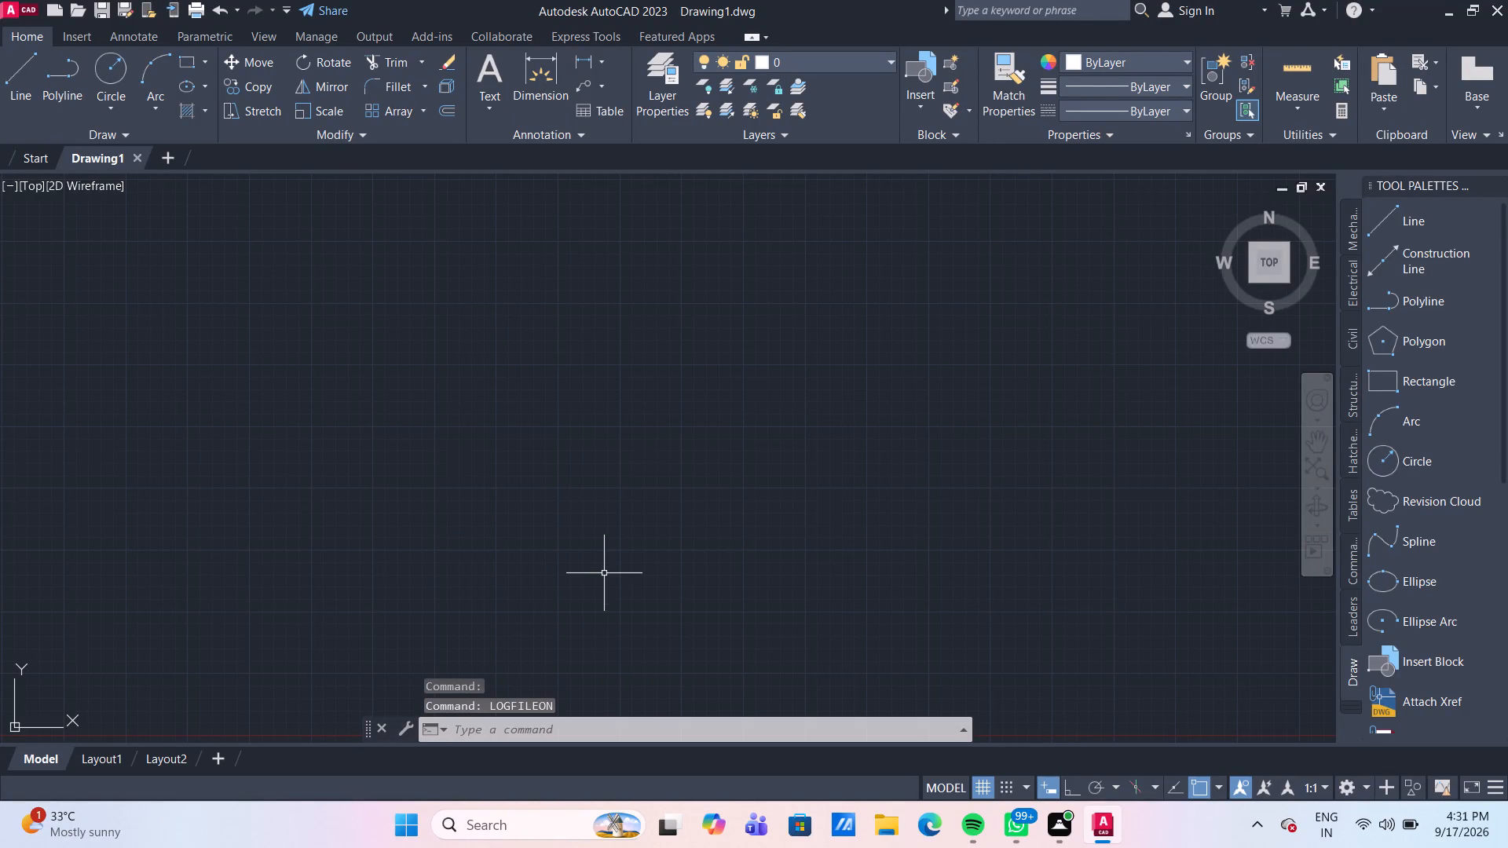
Configure the drawing units to a length precision of 0 and an insertion scale in millimeters.
text(UN)
key(Return)
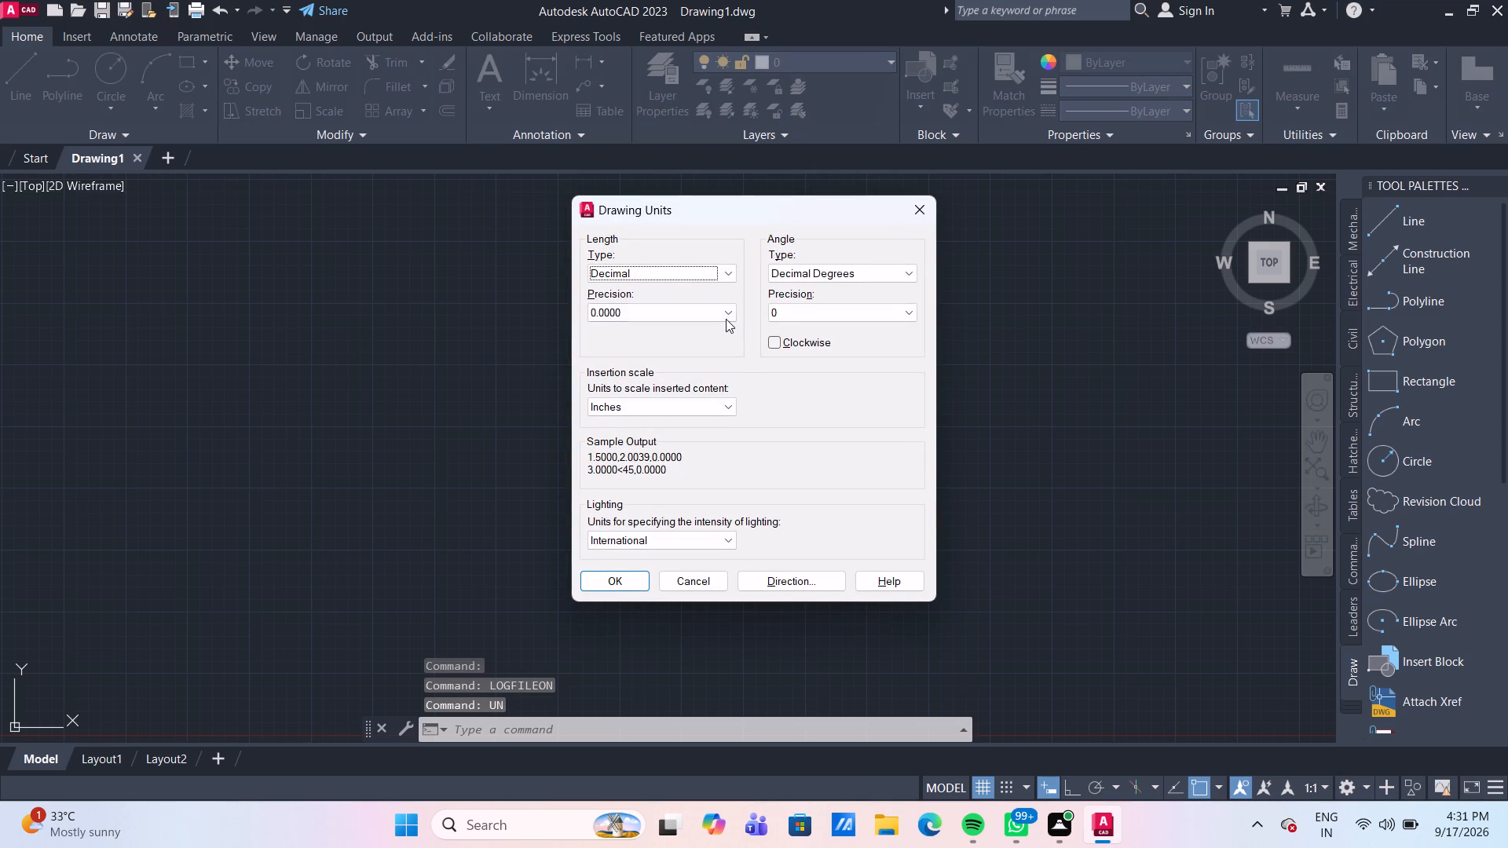
click(726, 313)
click(720, 330)
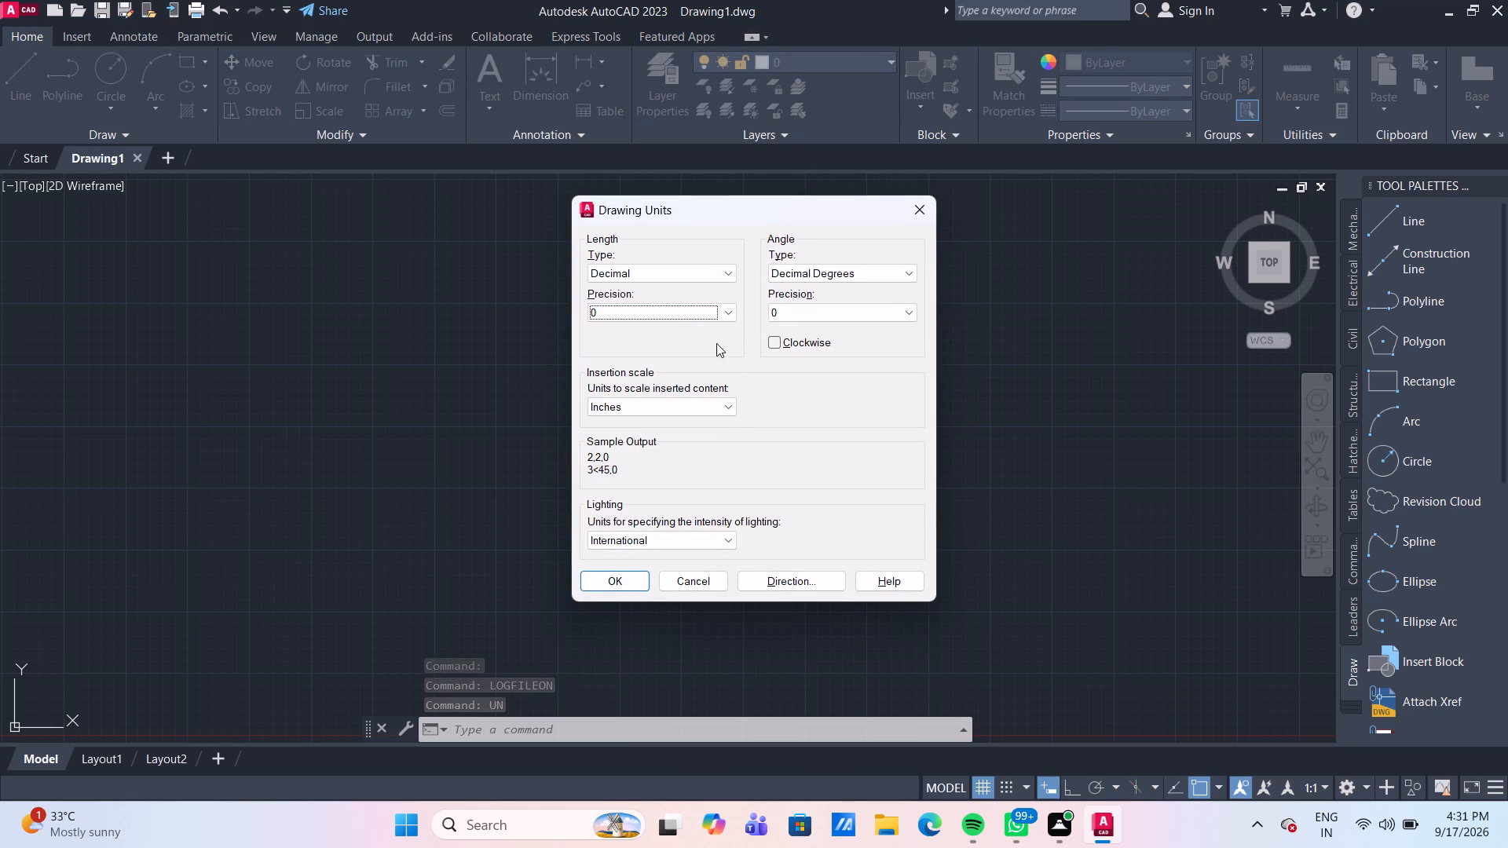
click(709, 415)
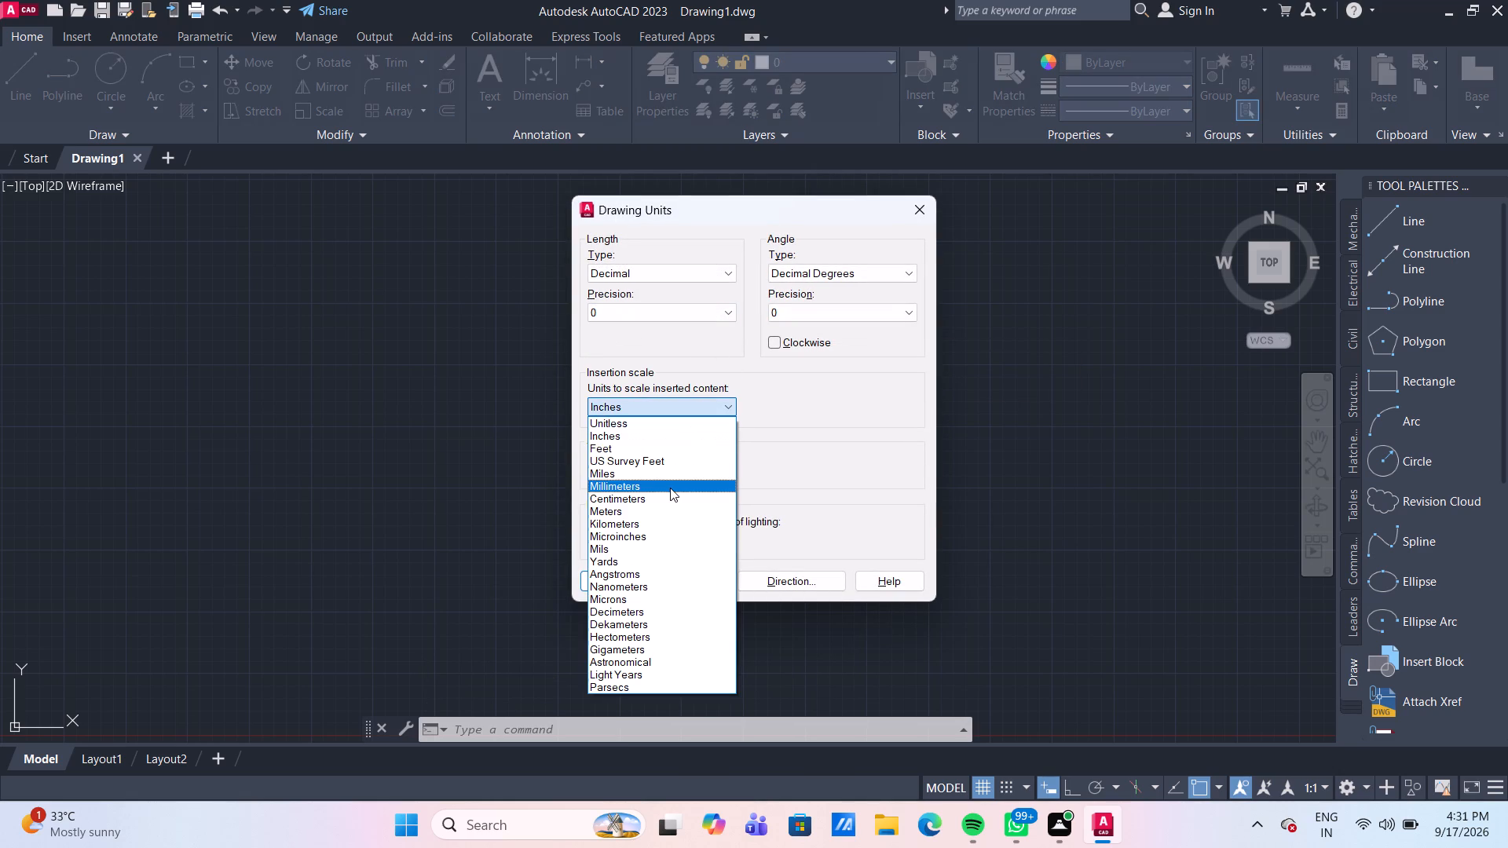
click(670, 488)
click(634, 579)
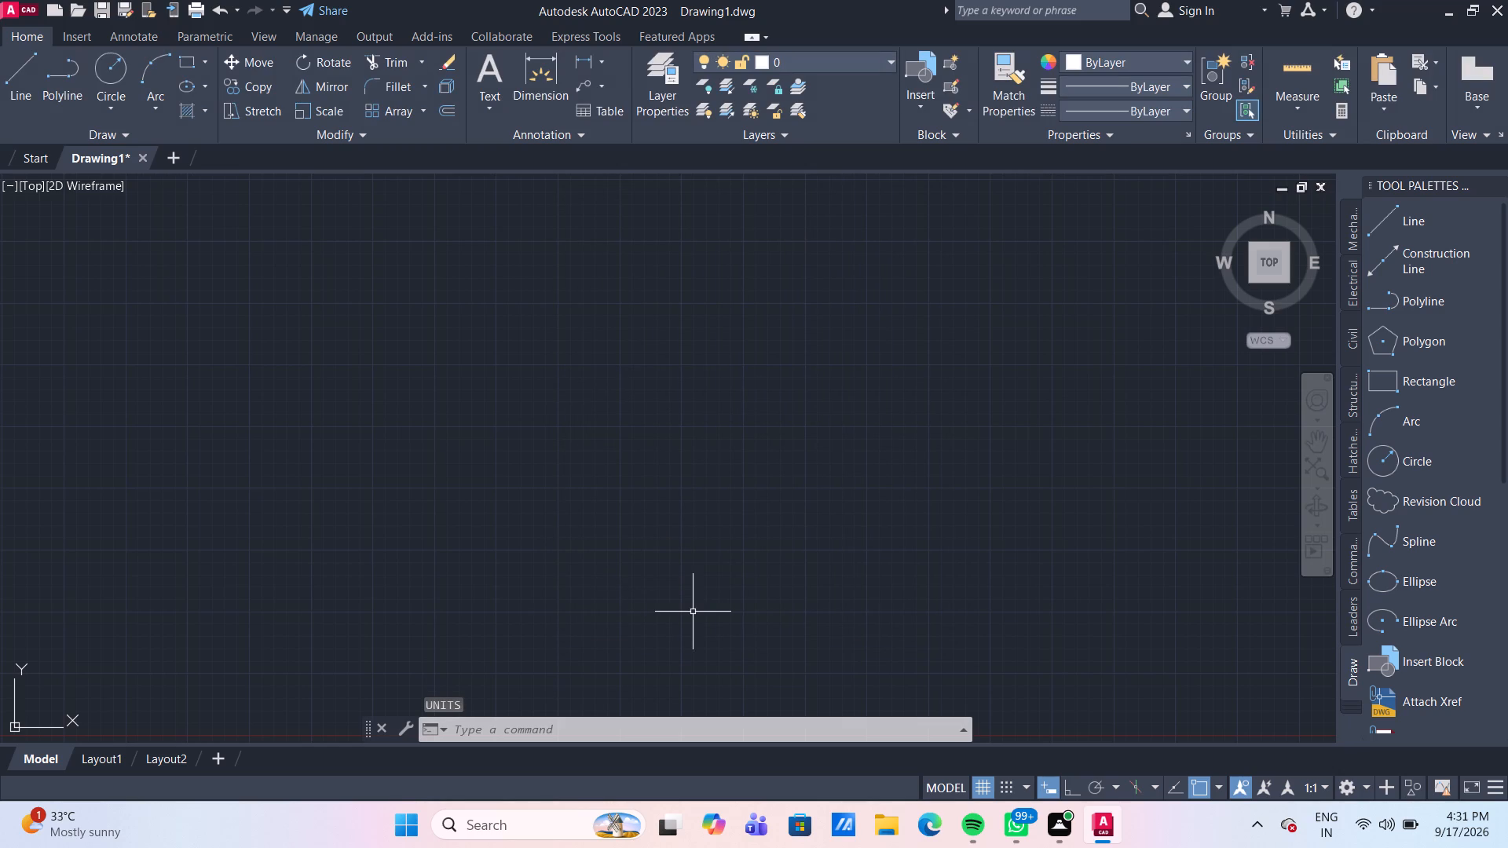
Set the model space limits from 0,0 to 500,500 and display the whole limits area.
click(657, 726)
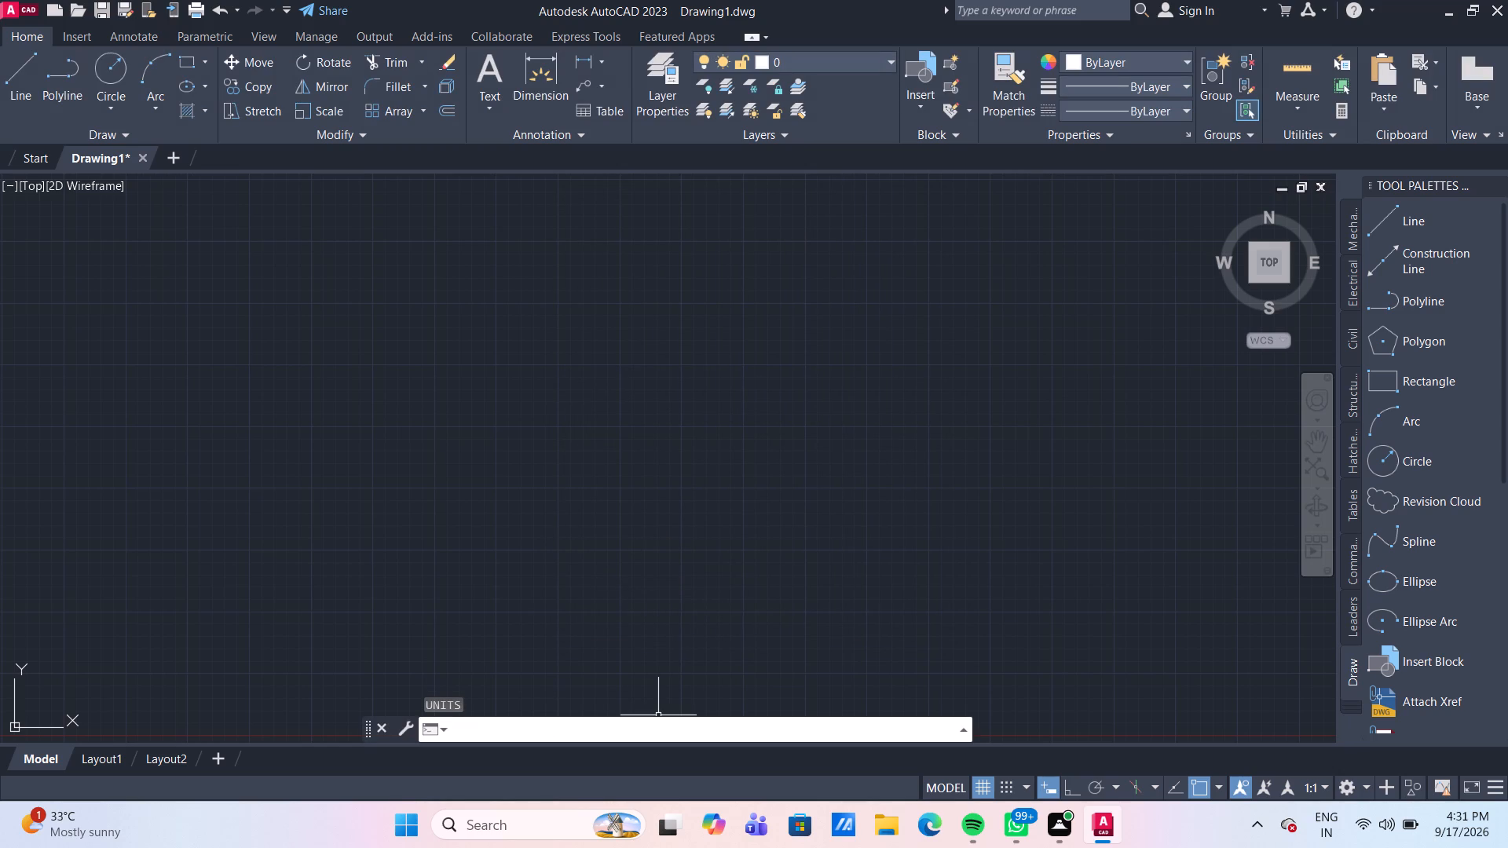
text(LIM)
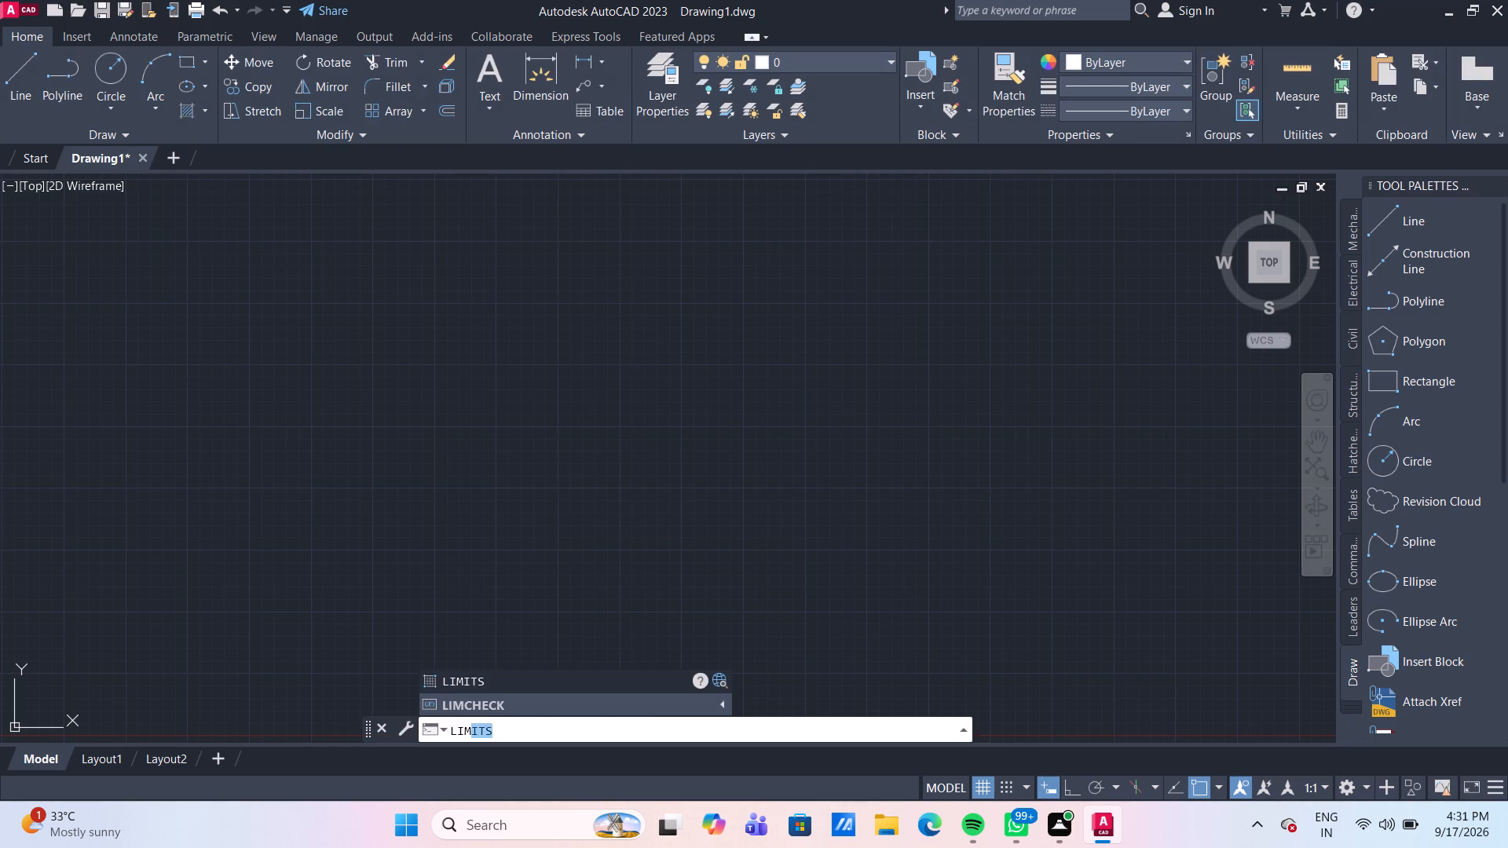
key(Return)
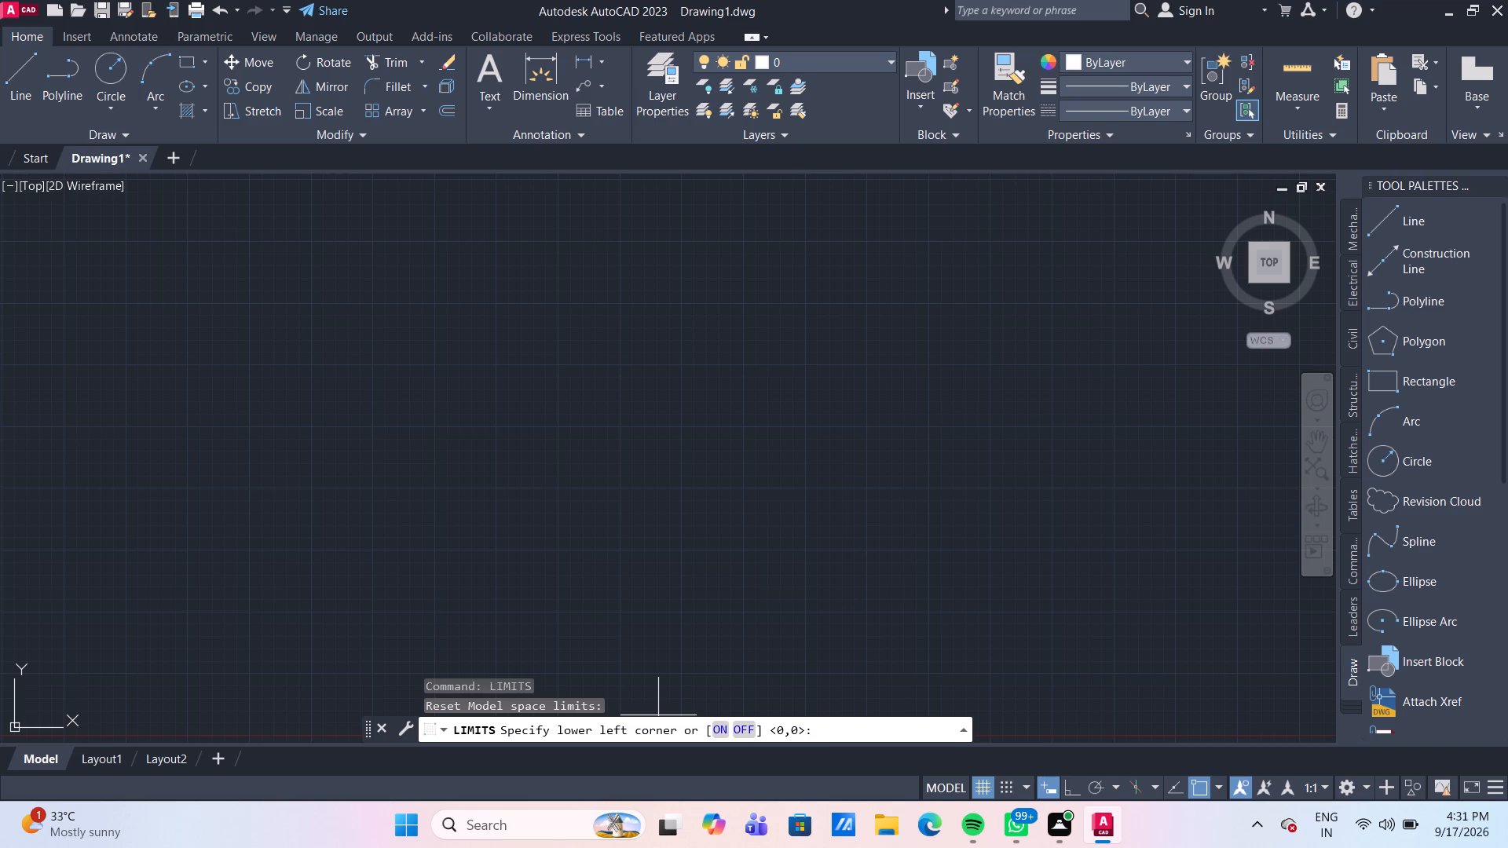
text(0,0)
key(Return)
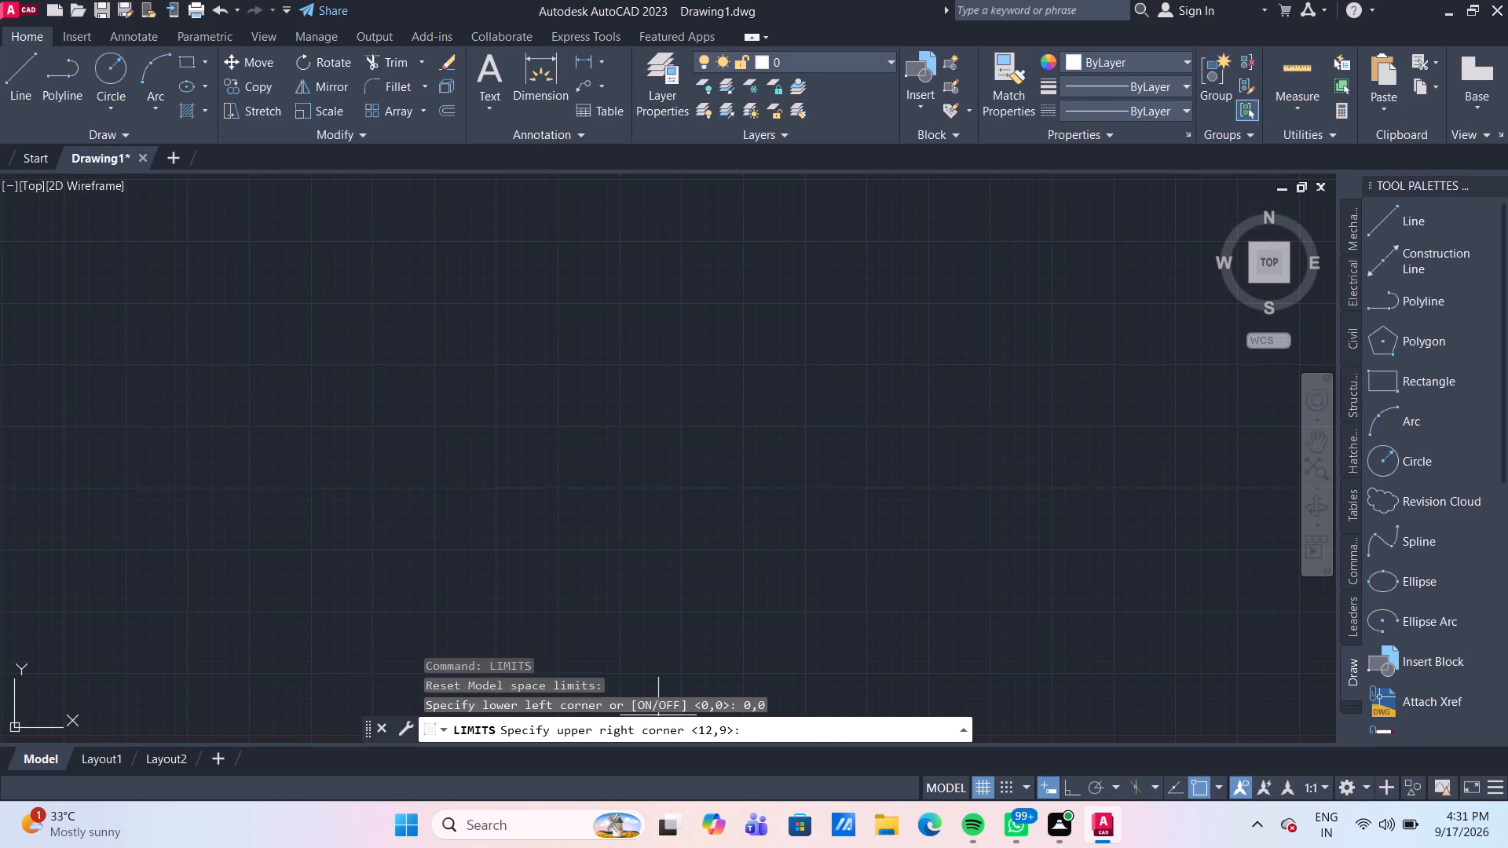
key(5)
text(00)
key(comma)
text(500)
key(Return)
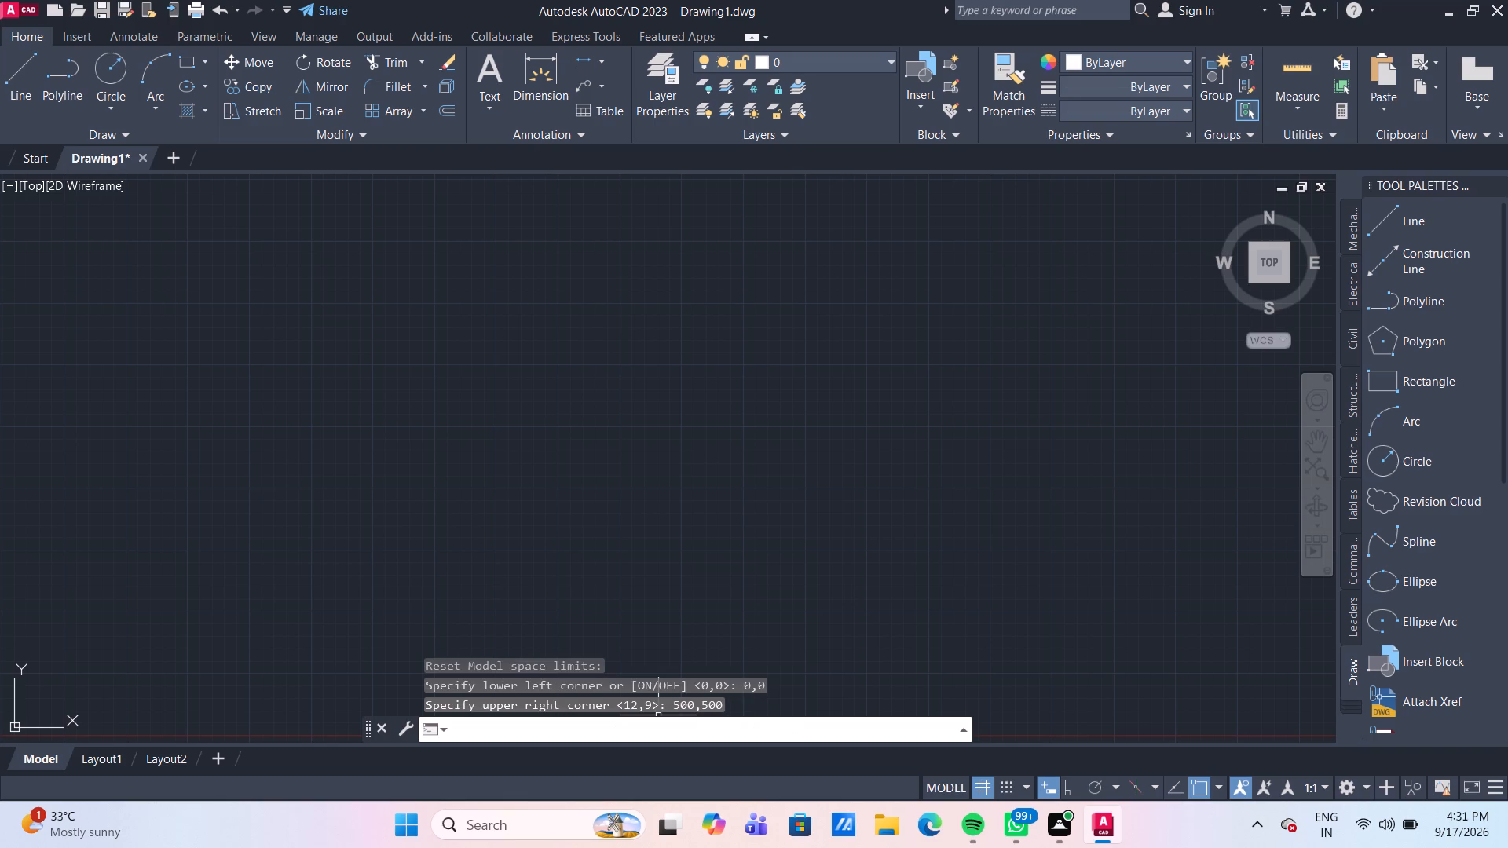
key(z)
key(Return)
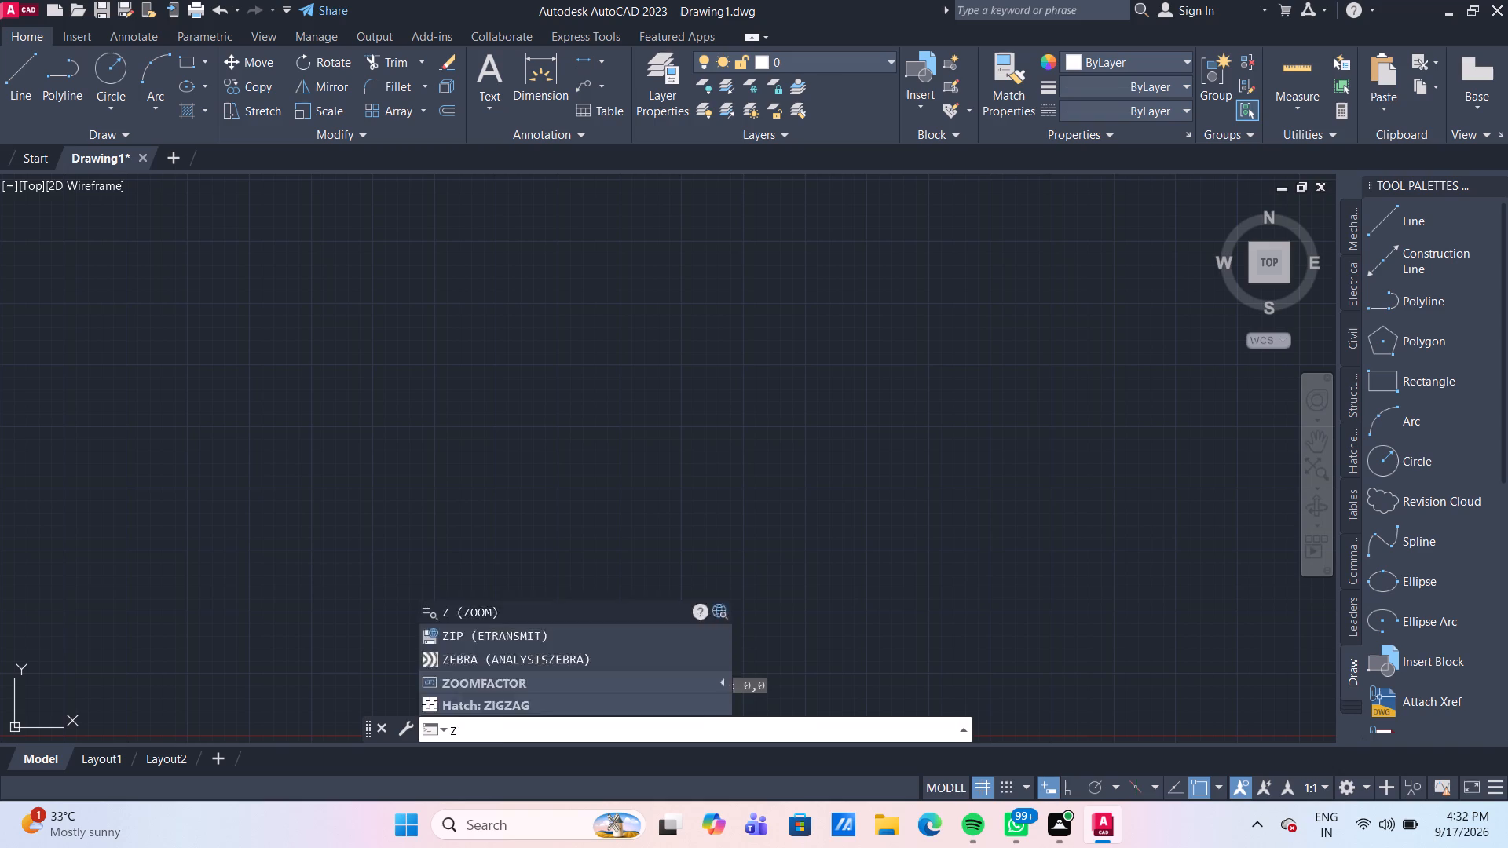
key(a)
key(Return)
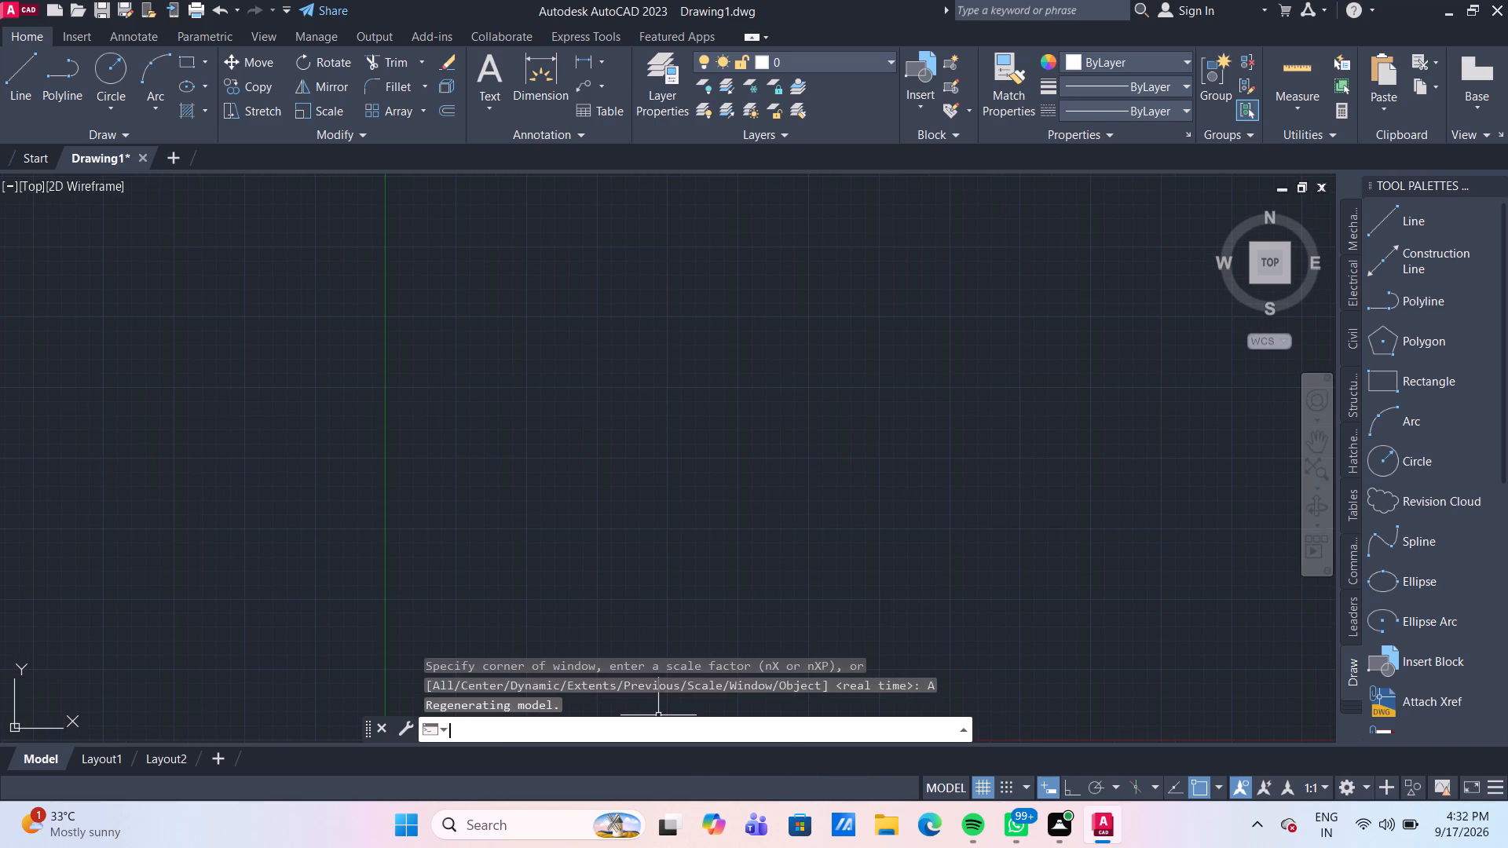
Modify the Standard dimension style's extension lines to an offset from origin of 5 and 5 beyond the dimension lines.
key(d)
key(Return)
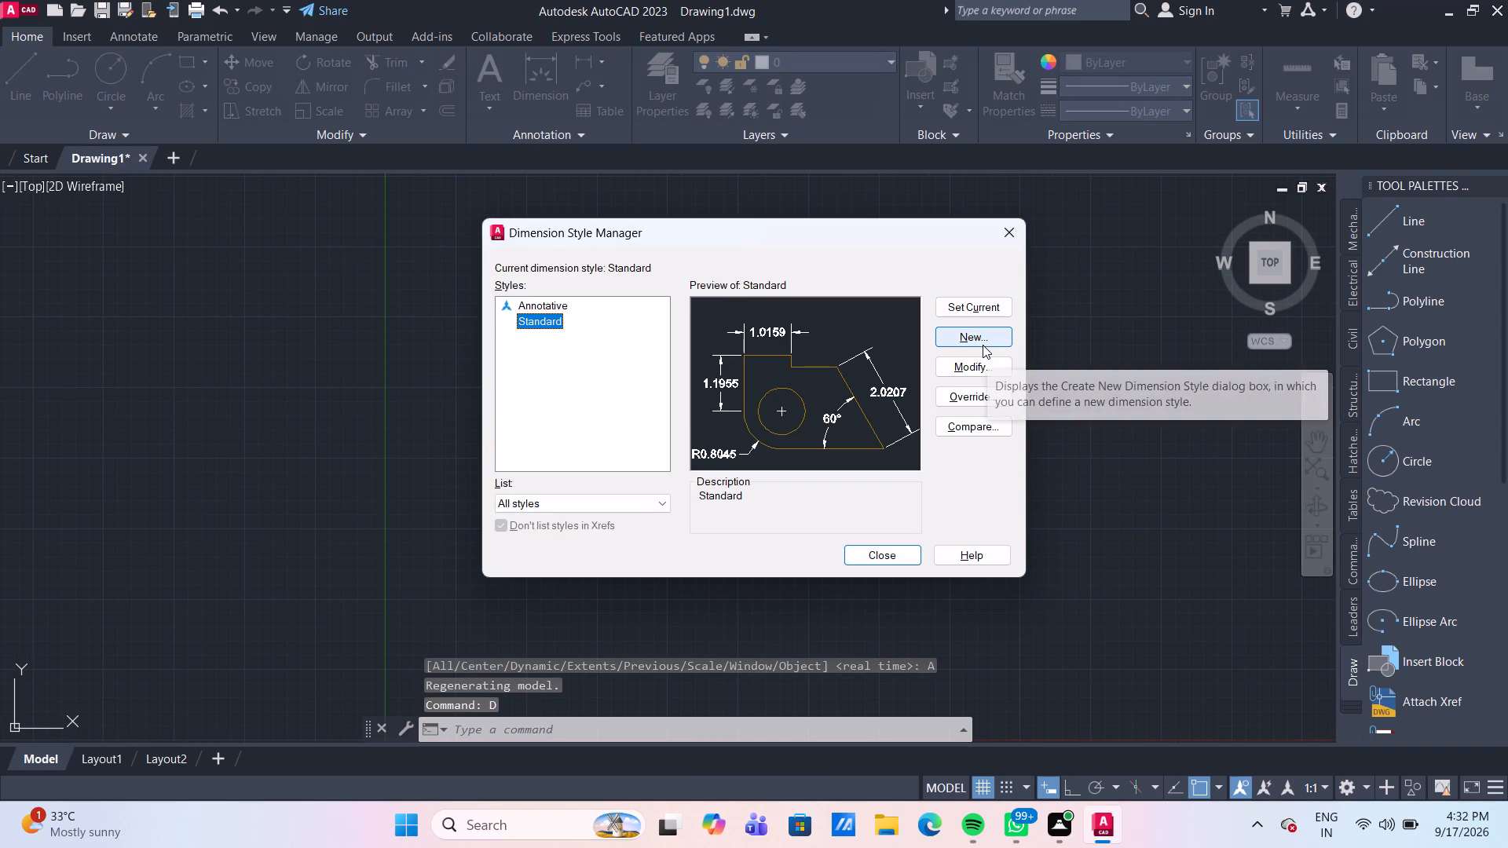
click(979, 372)
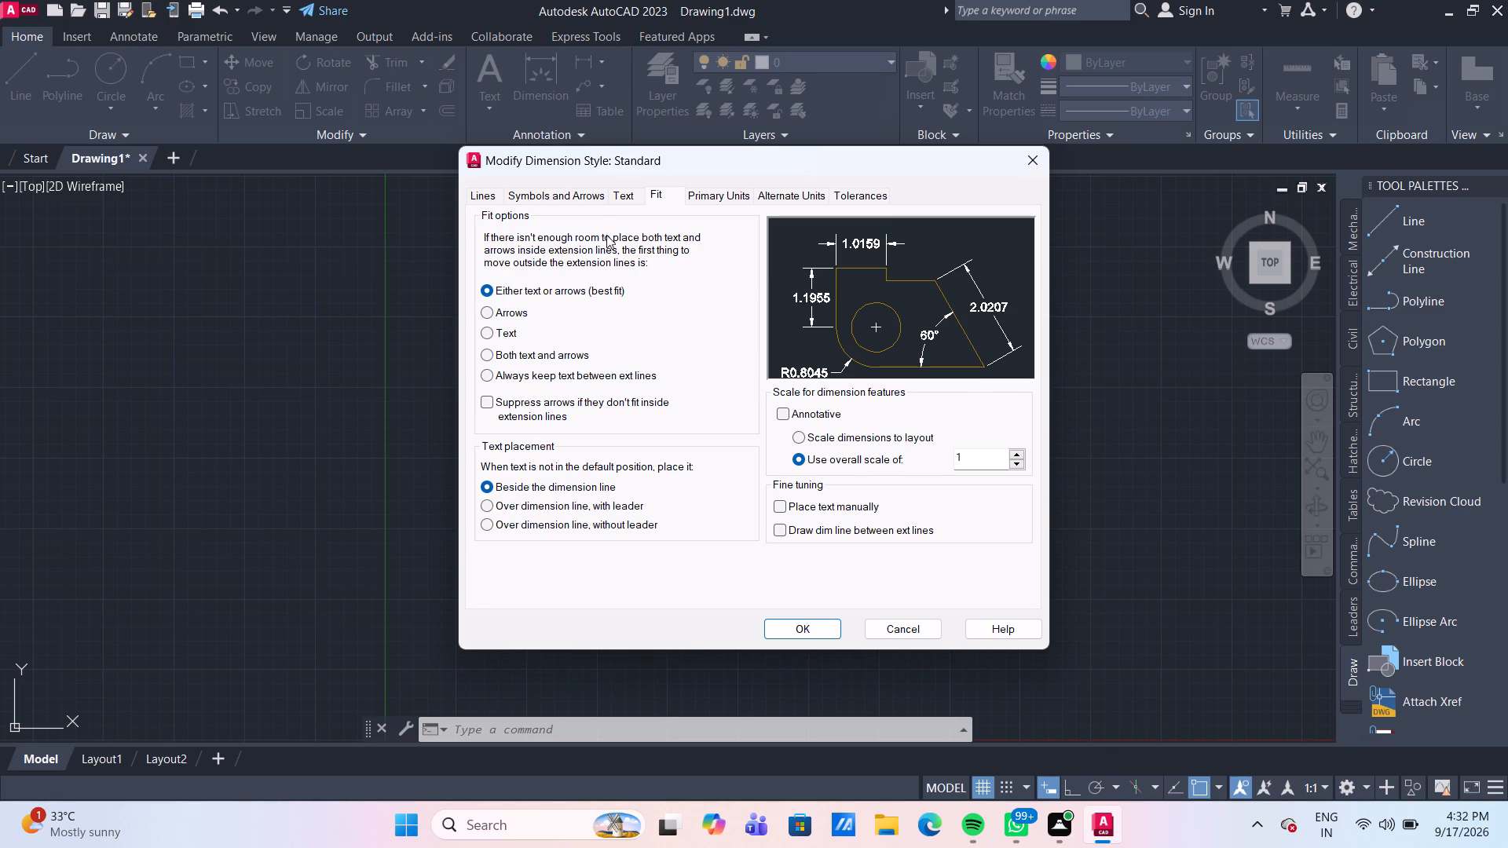
click(470, 198)
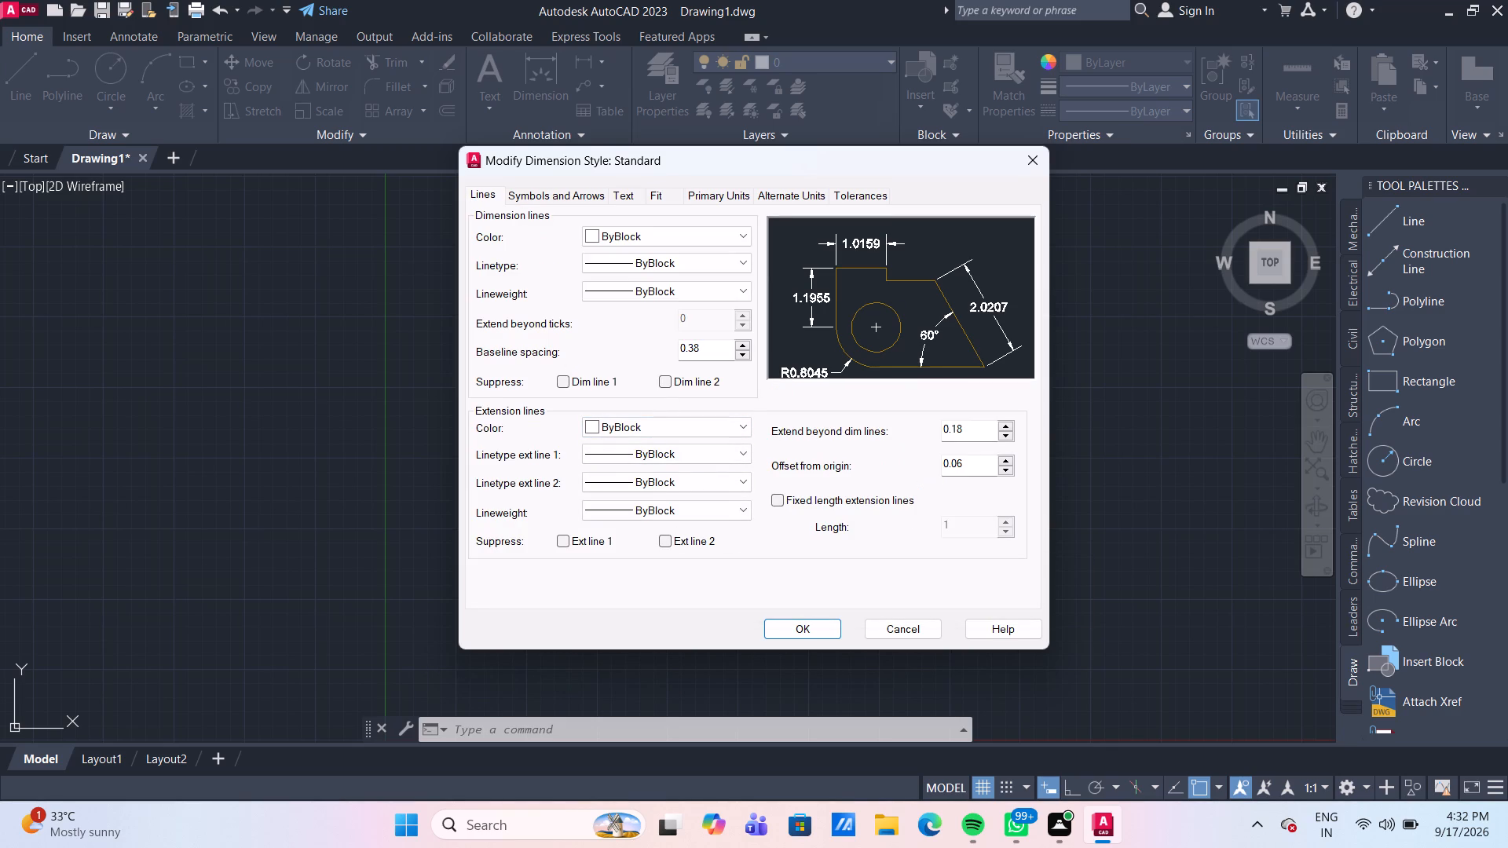
drag(966, 462, 924, 454)
key(5)
key(Return)
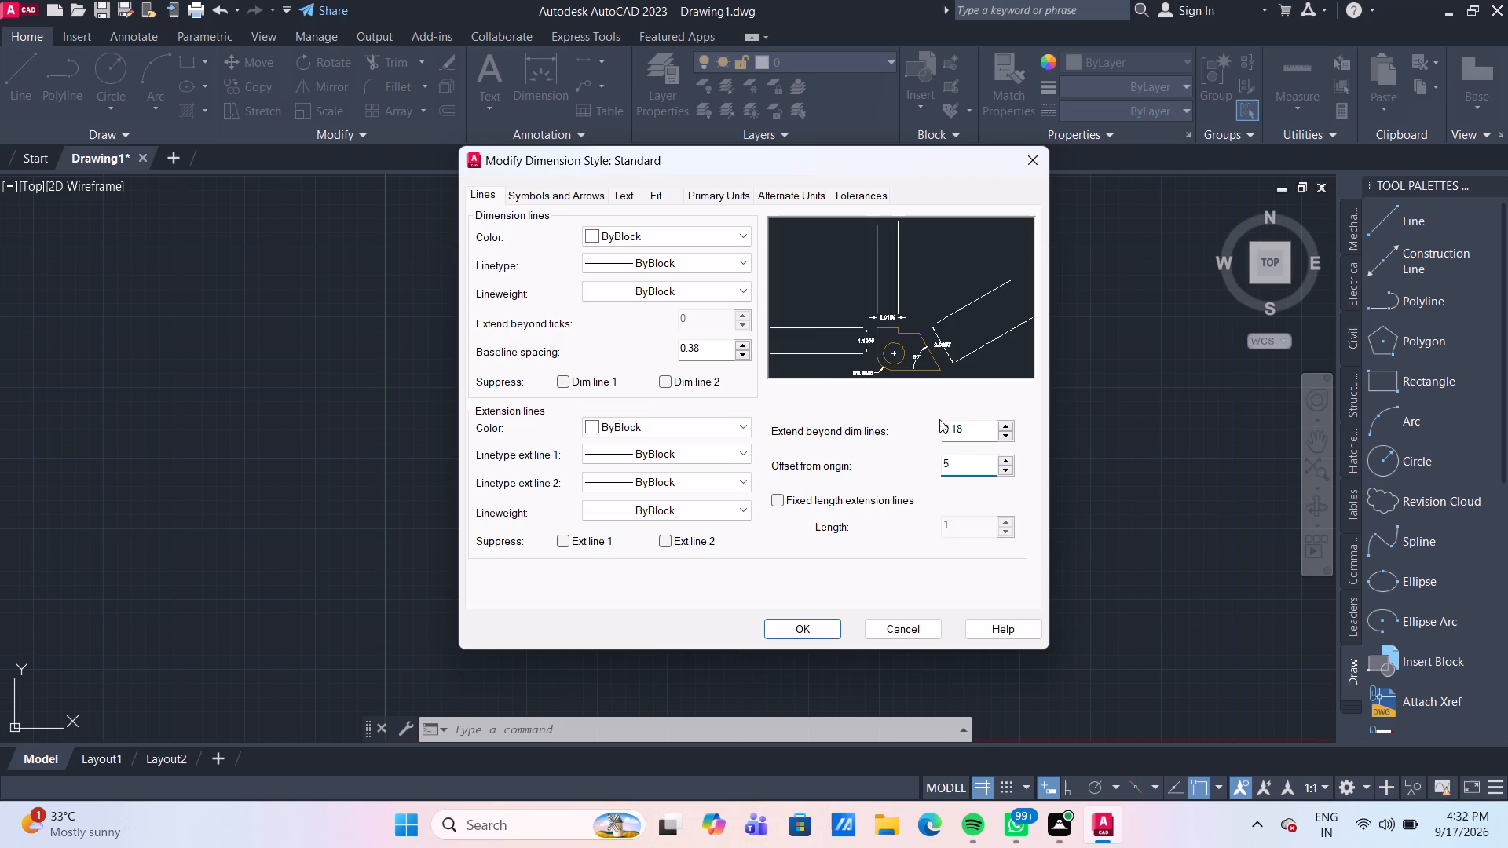
drag(967, 433, 924, 423)
key(5)
key(Return)
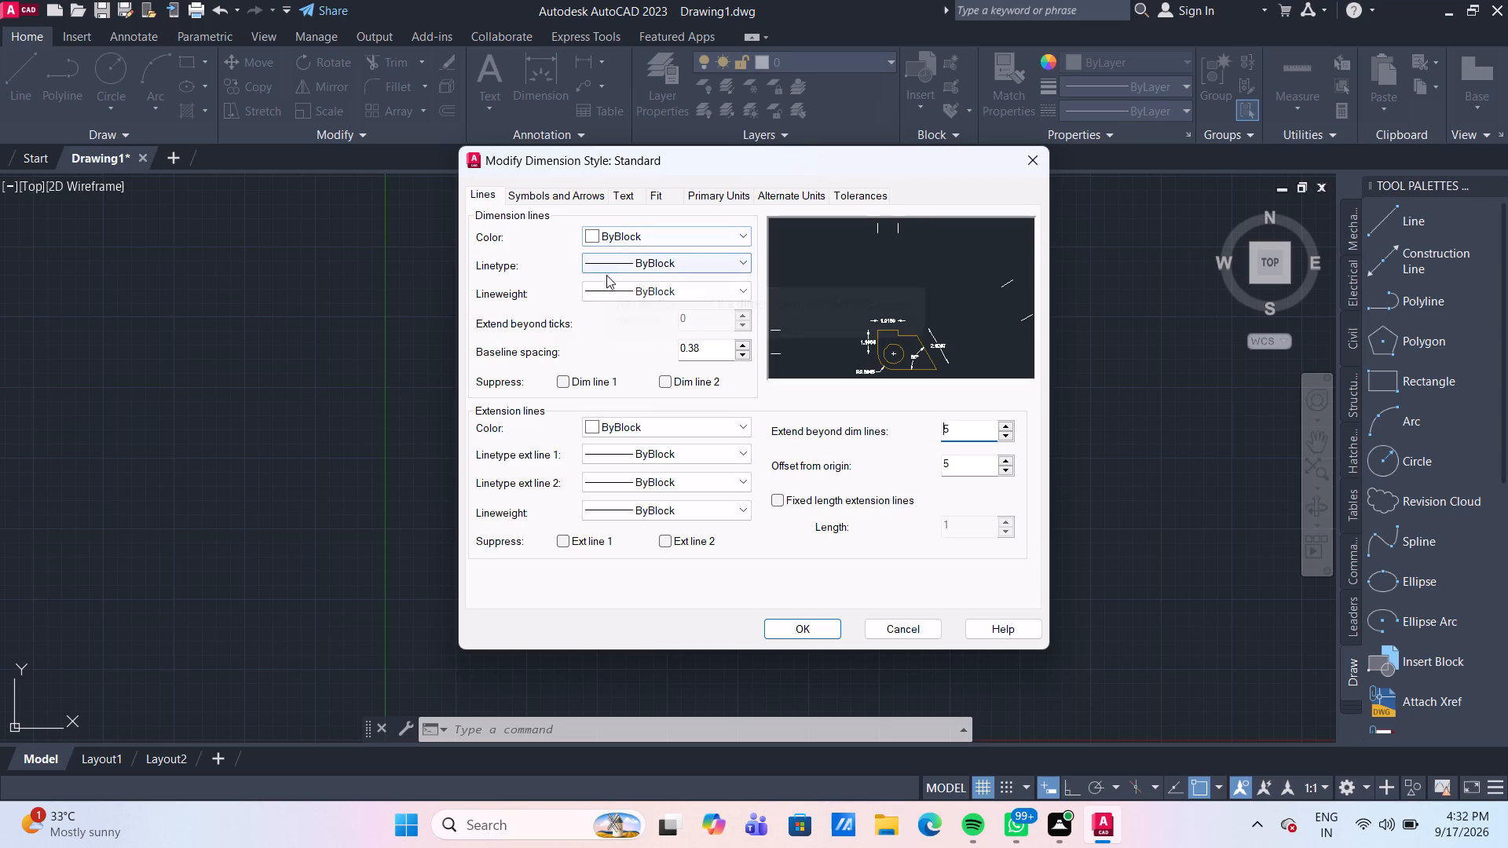
Set the Standard dimension style's arrow size to 5, center mark size to 2 and dimension break size to 2.
click(555, 199)
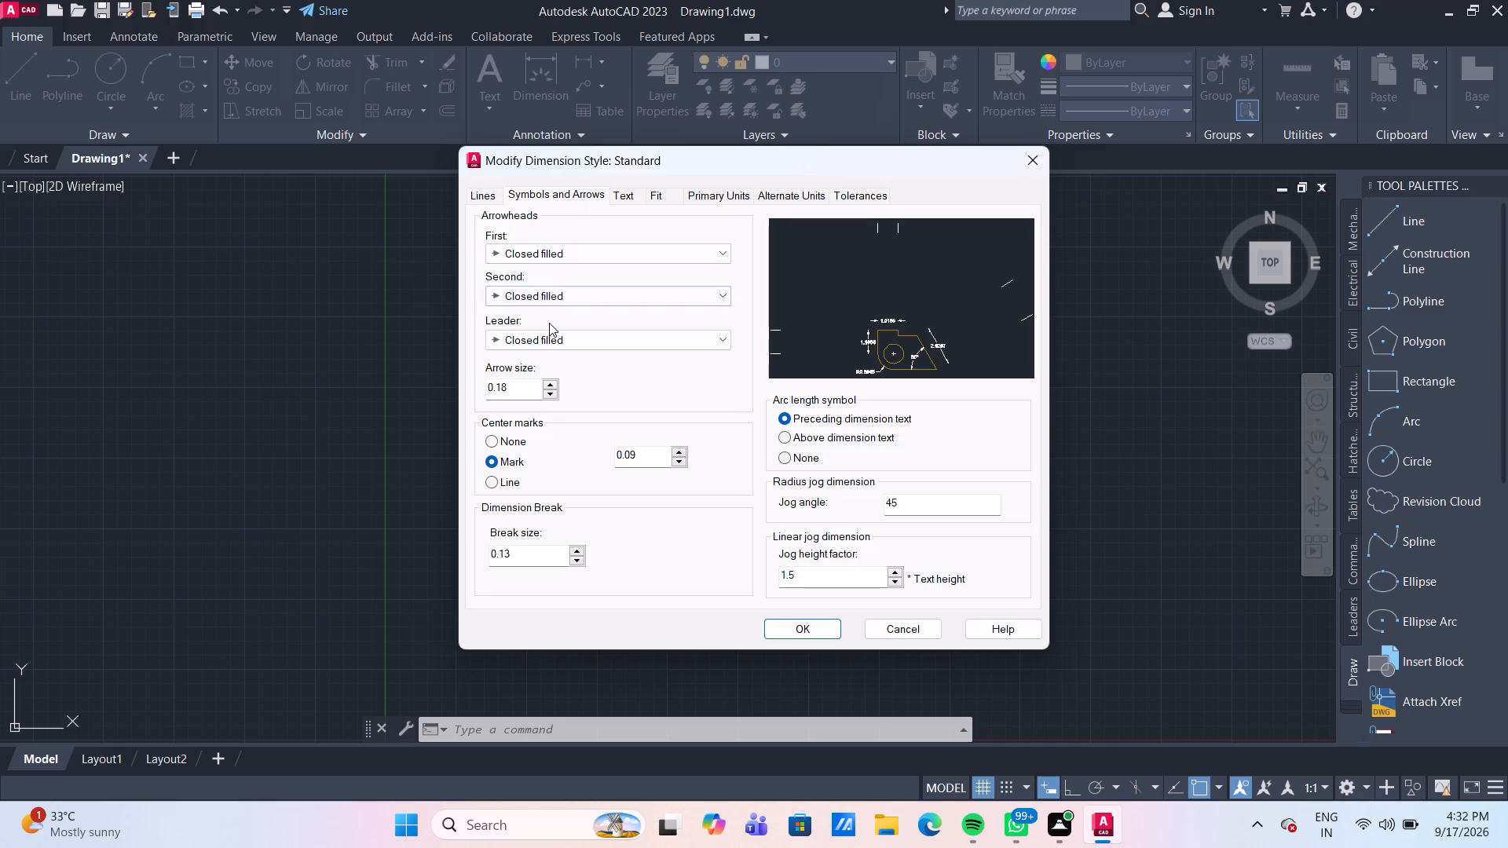
drag(514, 389, 478, 386)
key(5)
key(Return)
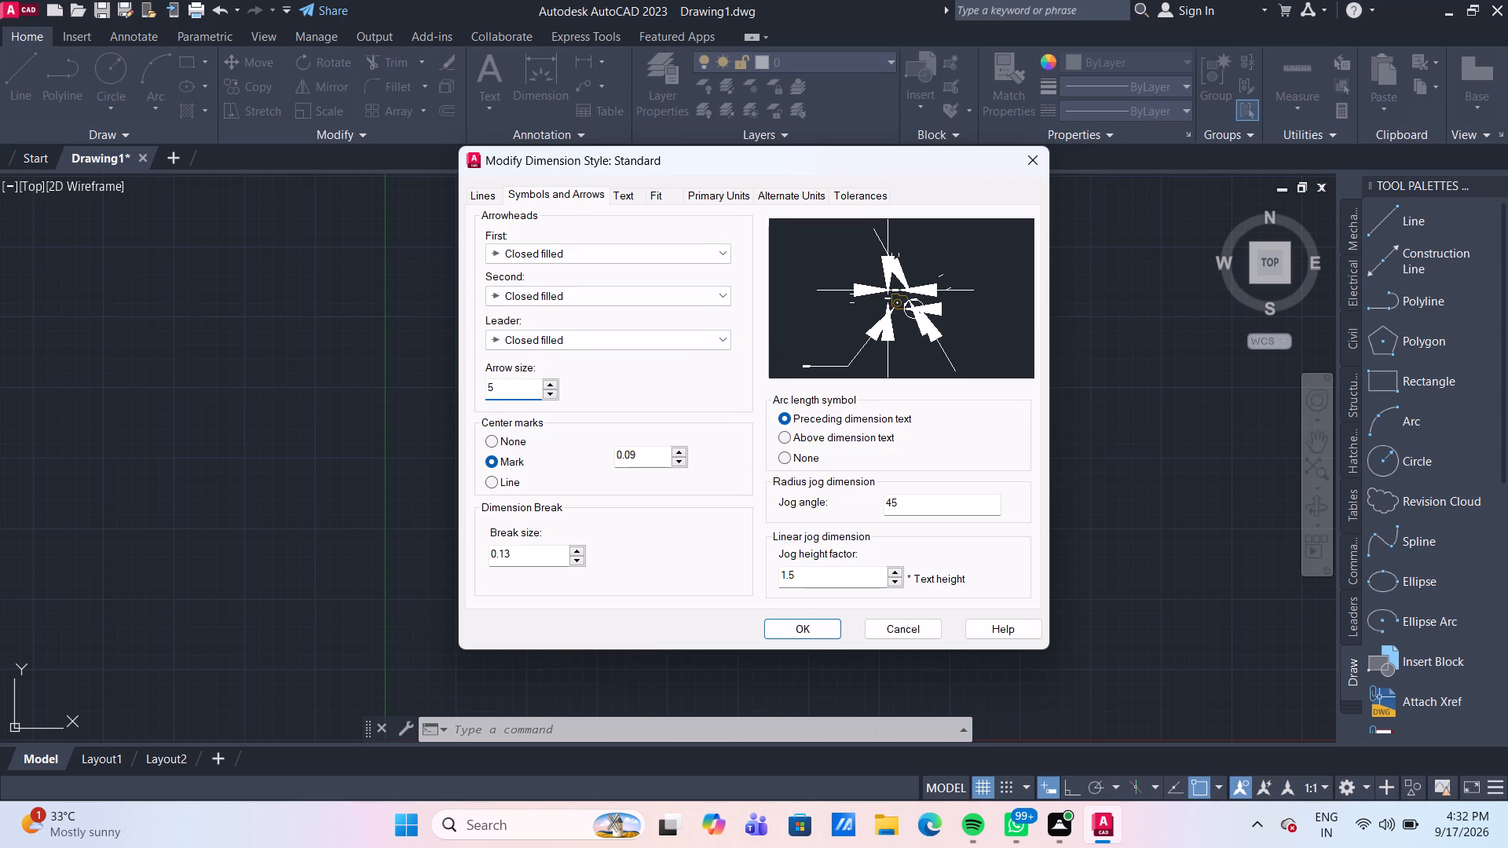
drag(647, 455, 611, 454)
drag(611, 454, 593, 450)
key(5)
key(Return)
key(Right)
key(BackSpace)
key(2)
key(Return)
drag(533, 558, 468, 550)
key(2)
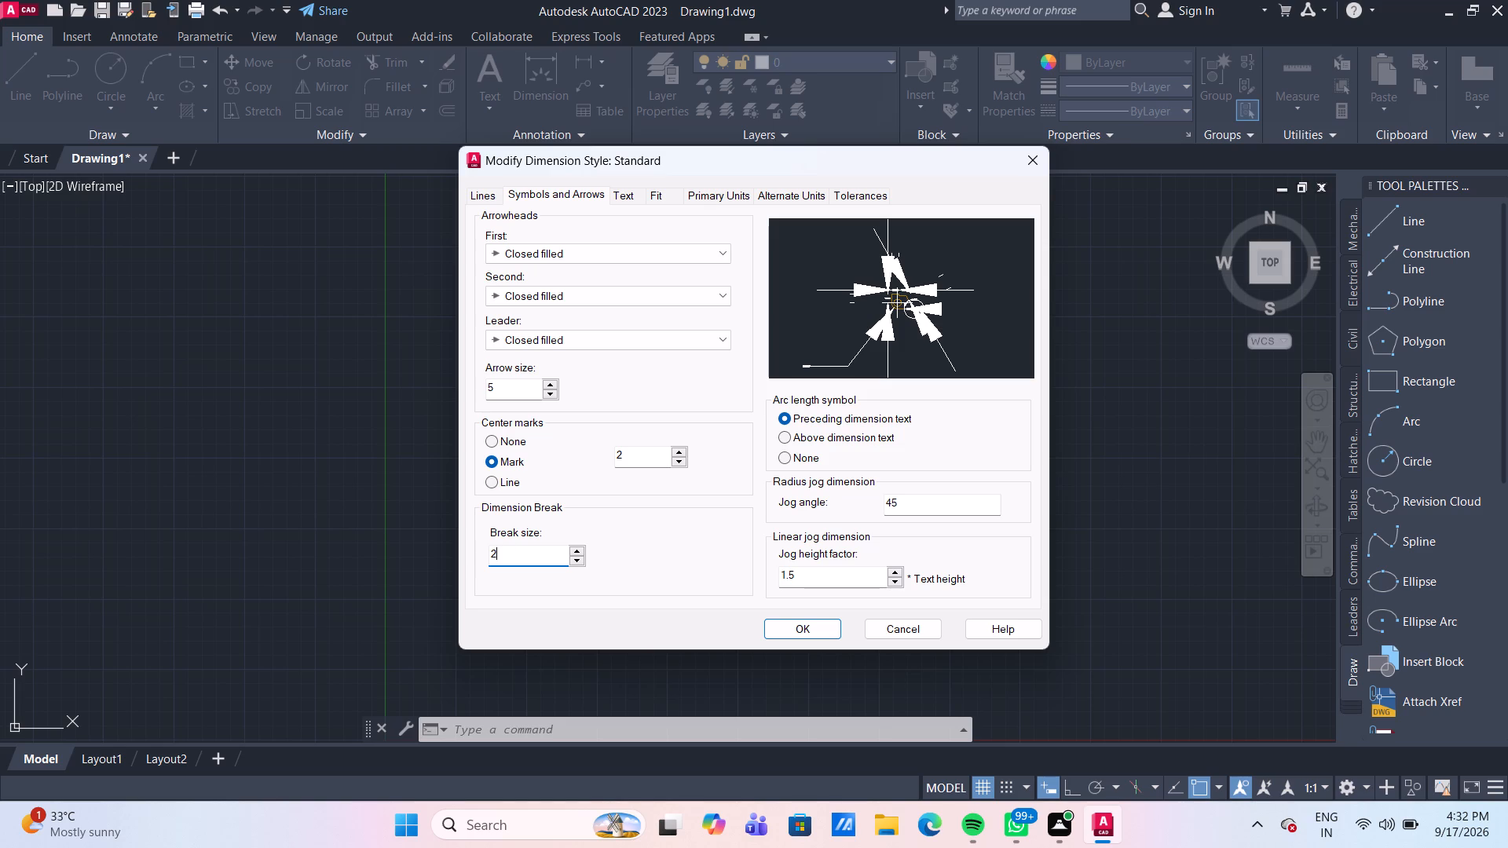
key(Return)
Set the dimension style's text height to 10 and the text offset from the dimension line to 2.
click(628, 192)
drag(703, 335, 657, 326)
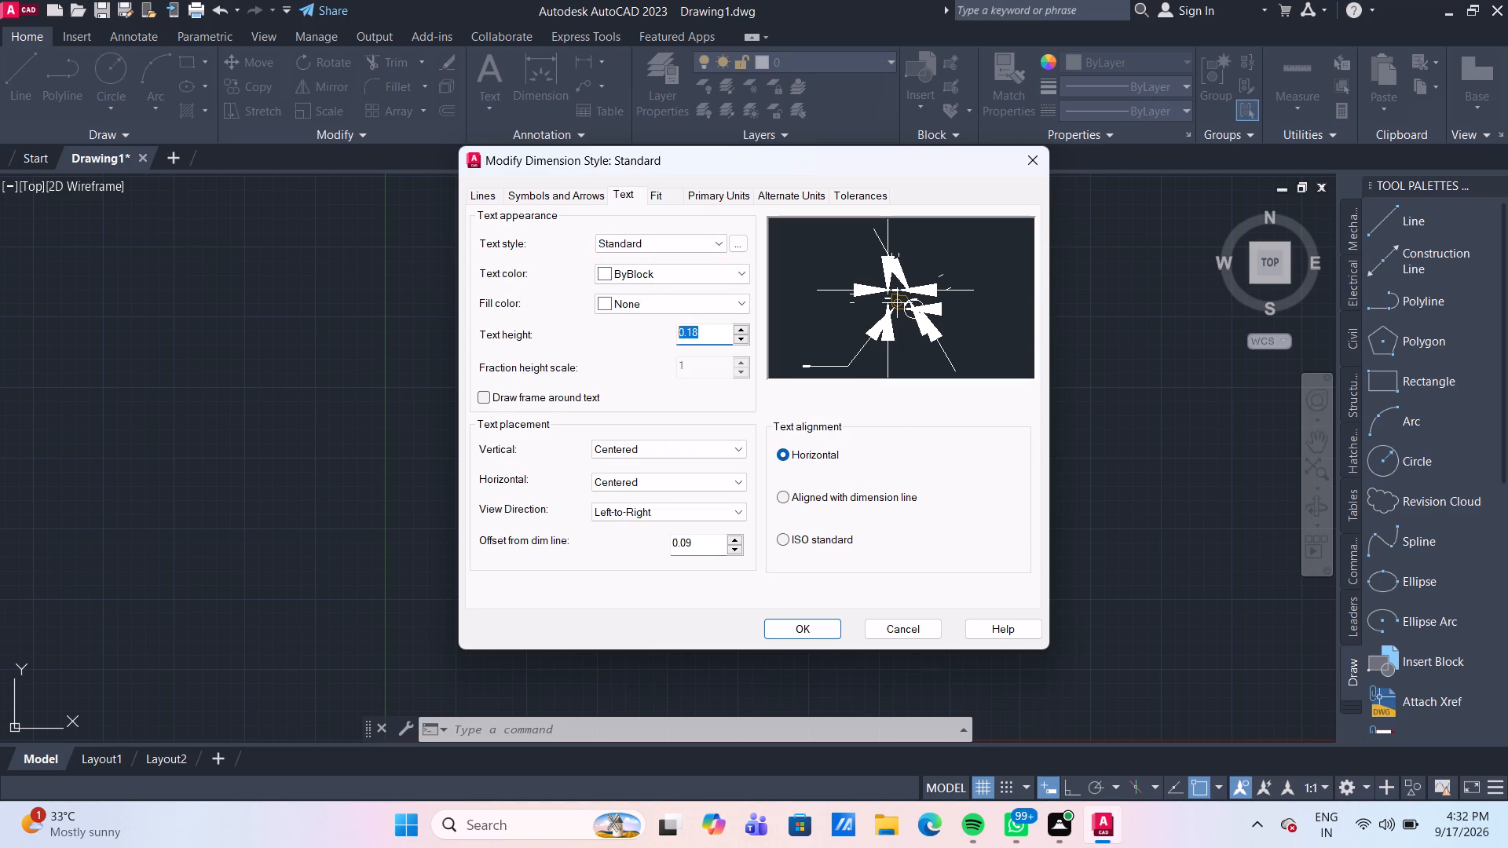
drag(657, 326, 650, 324)
text(10)
key(Return)
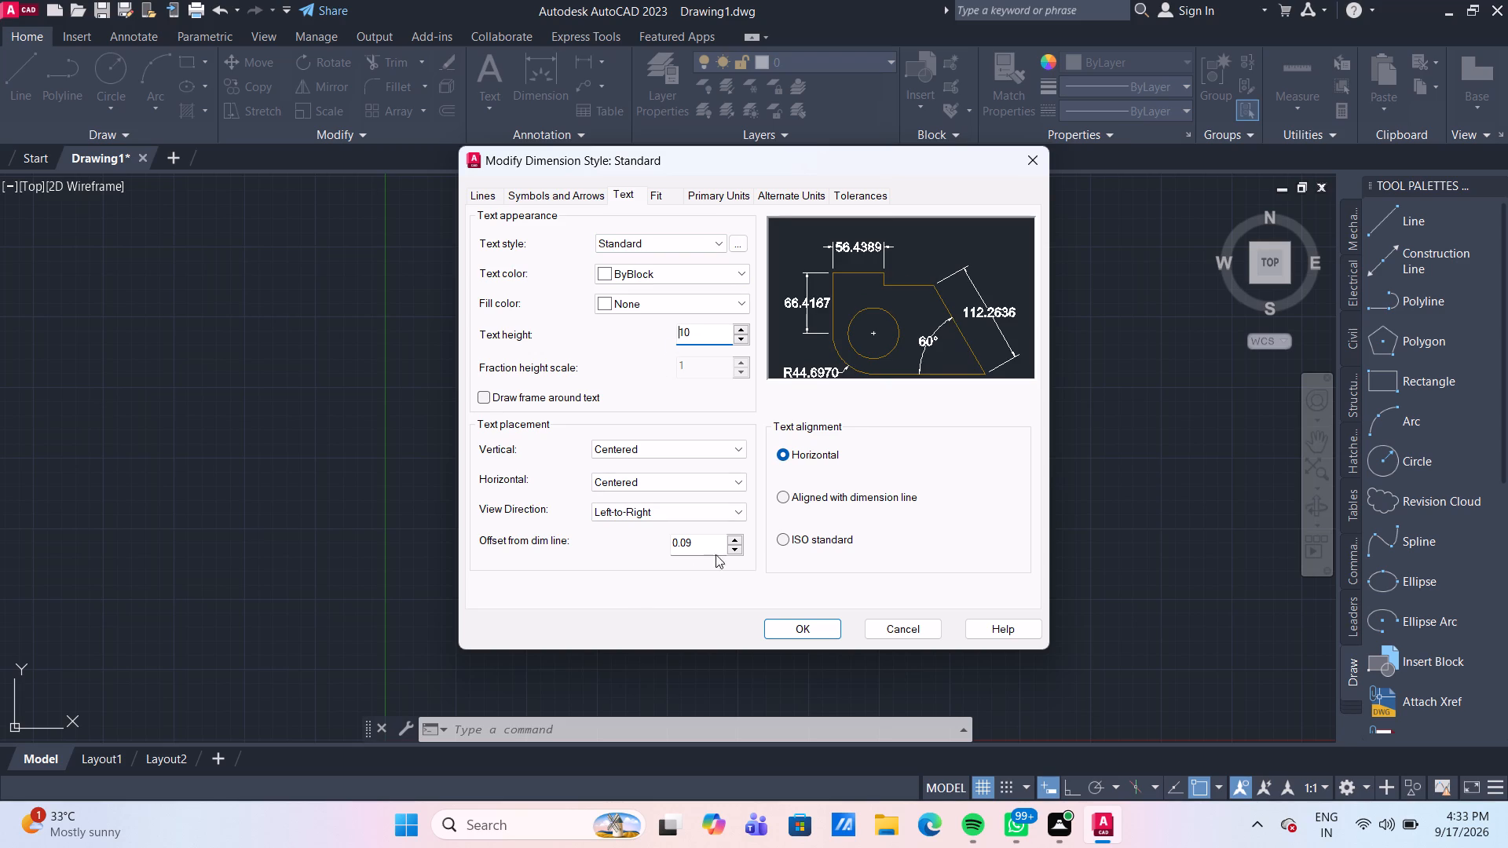
drag(707, 543, 660, 541)
key(2)
key(Return)
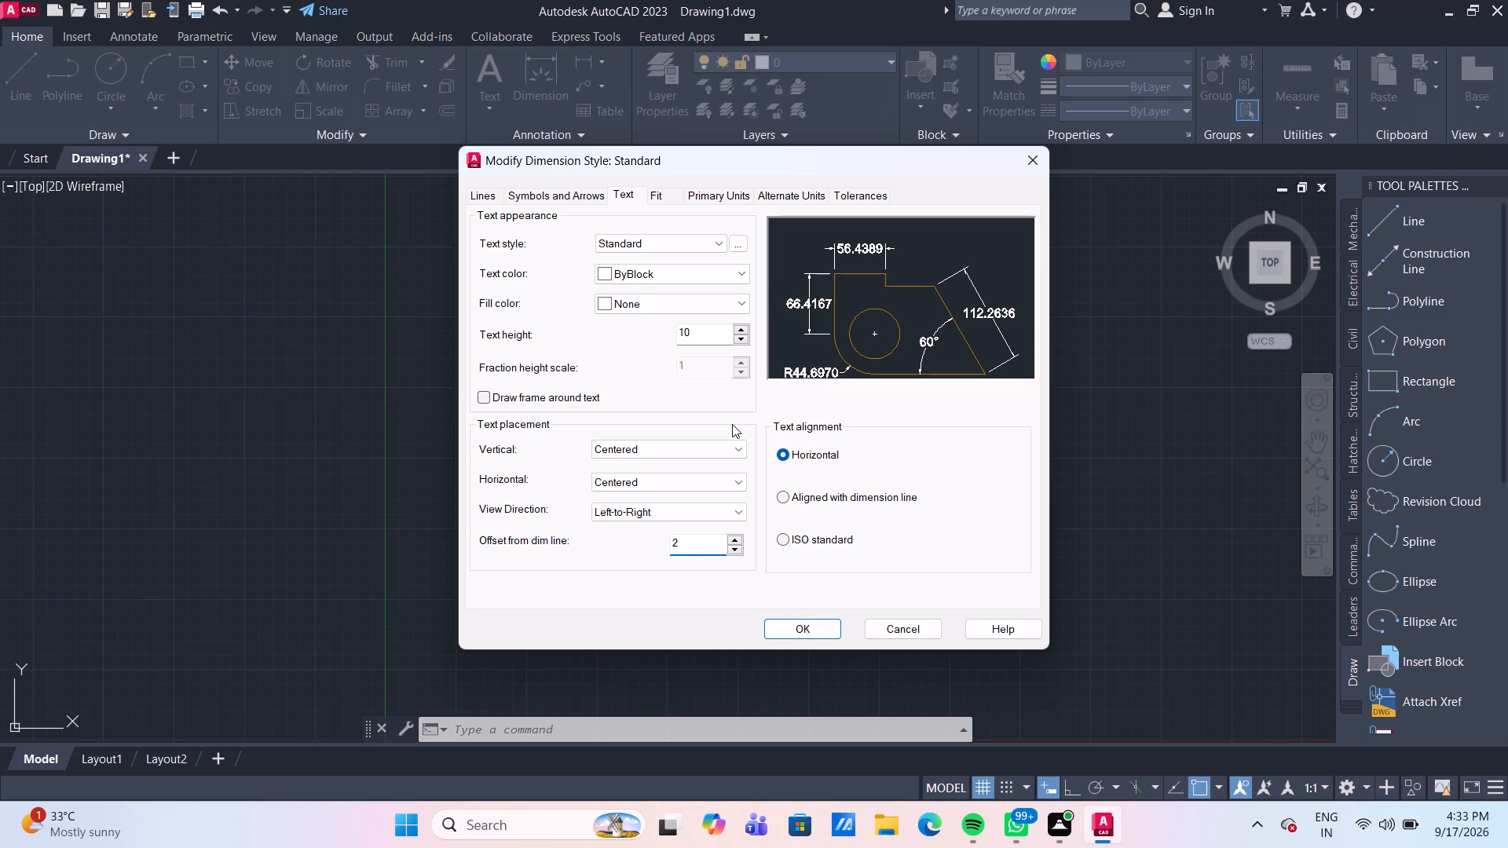
Set the primary units' linear dimension precision to 0 and apply the changes to the Standard dimension style.
click(664, 196)
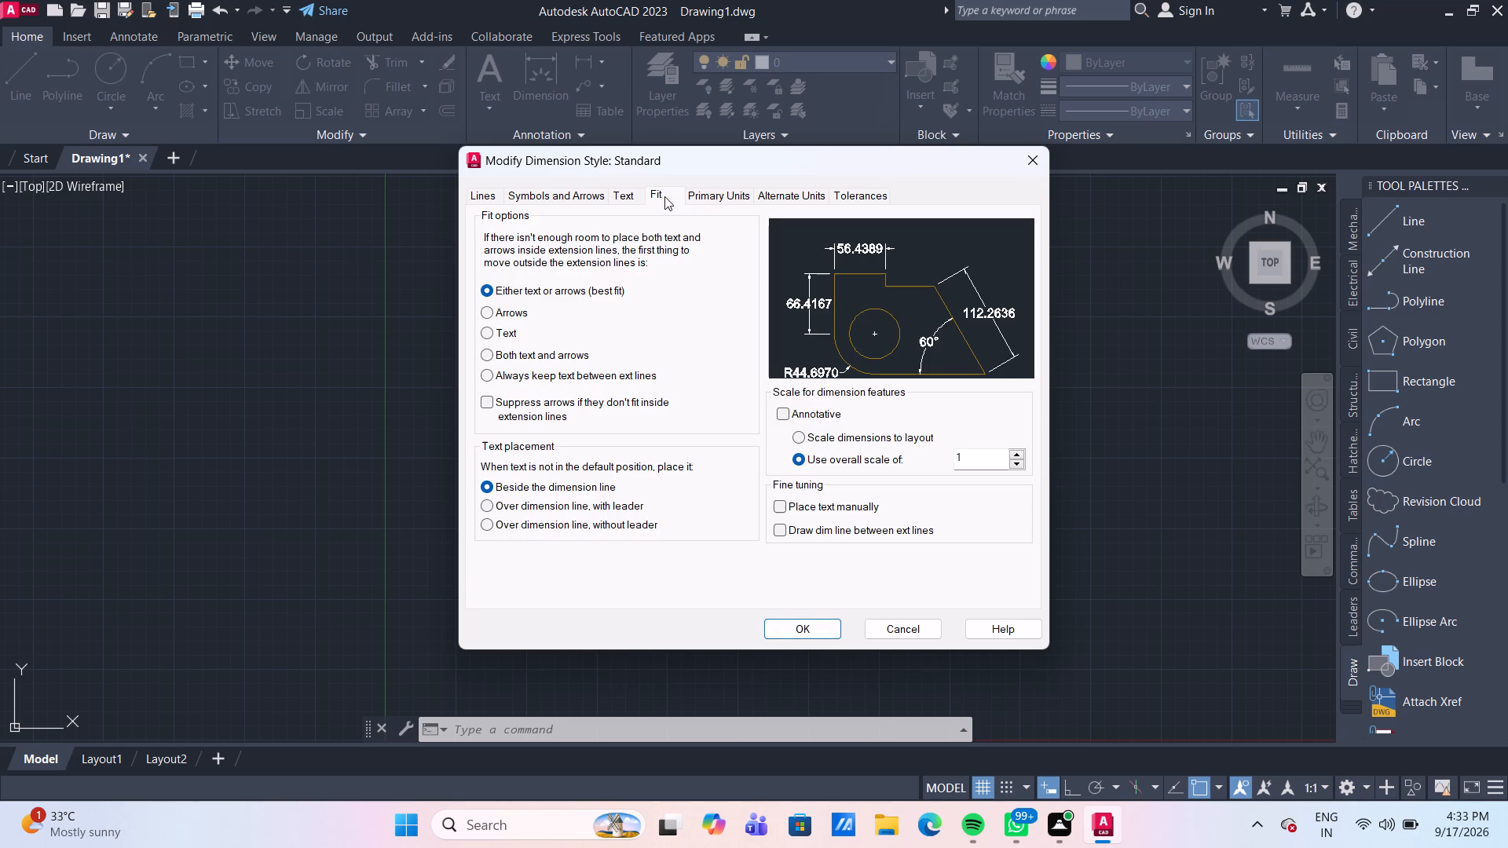
click(705, 199)
click(696, 263)
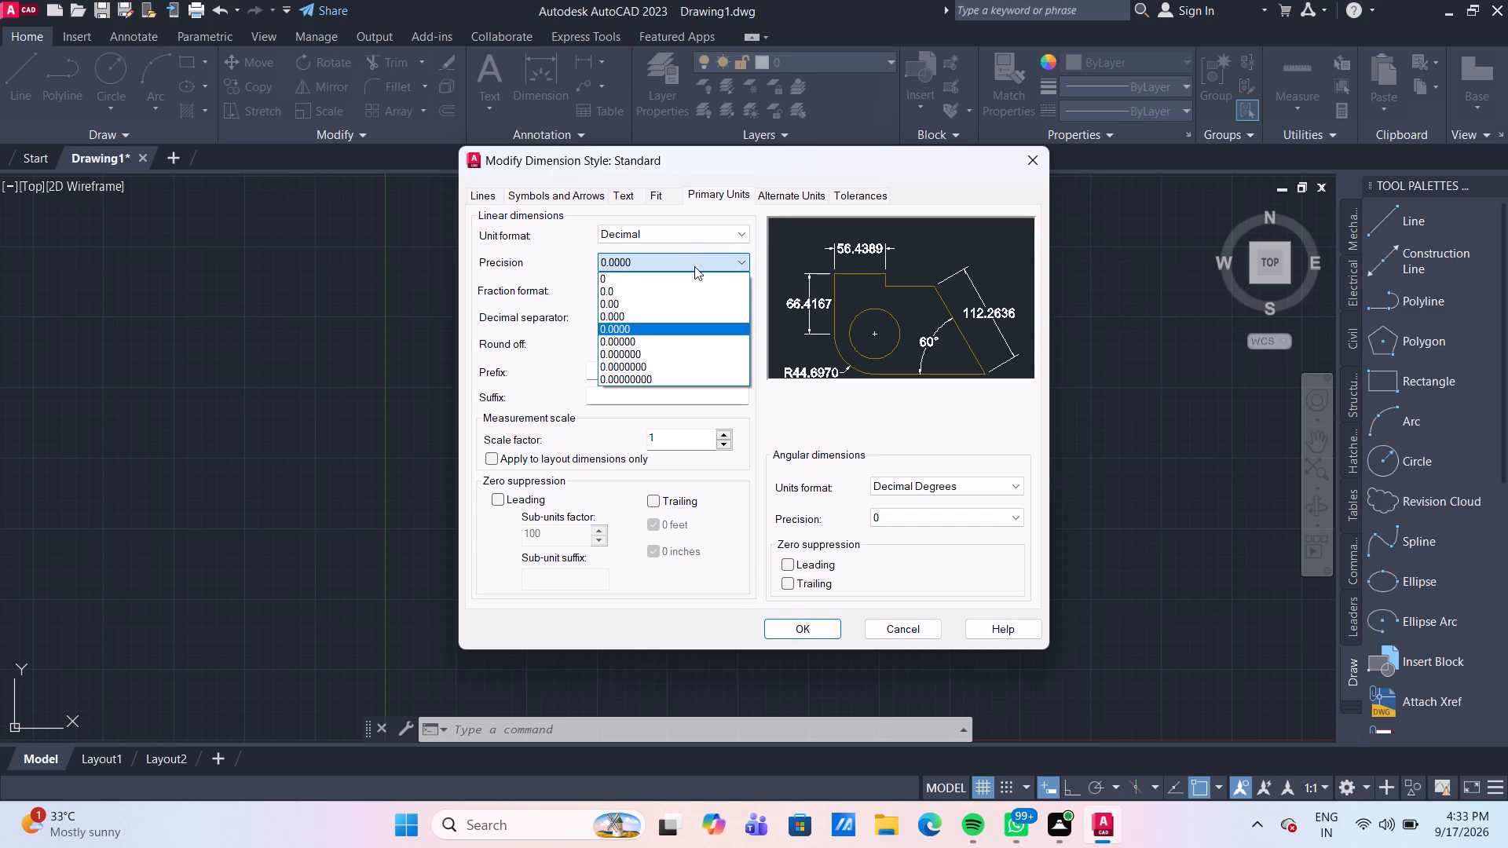
click(683, 271)
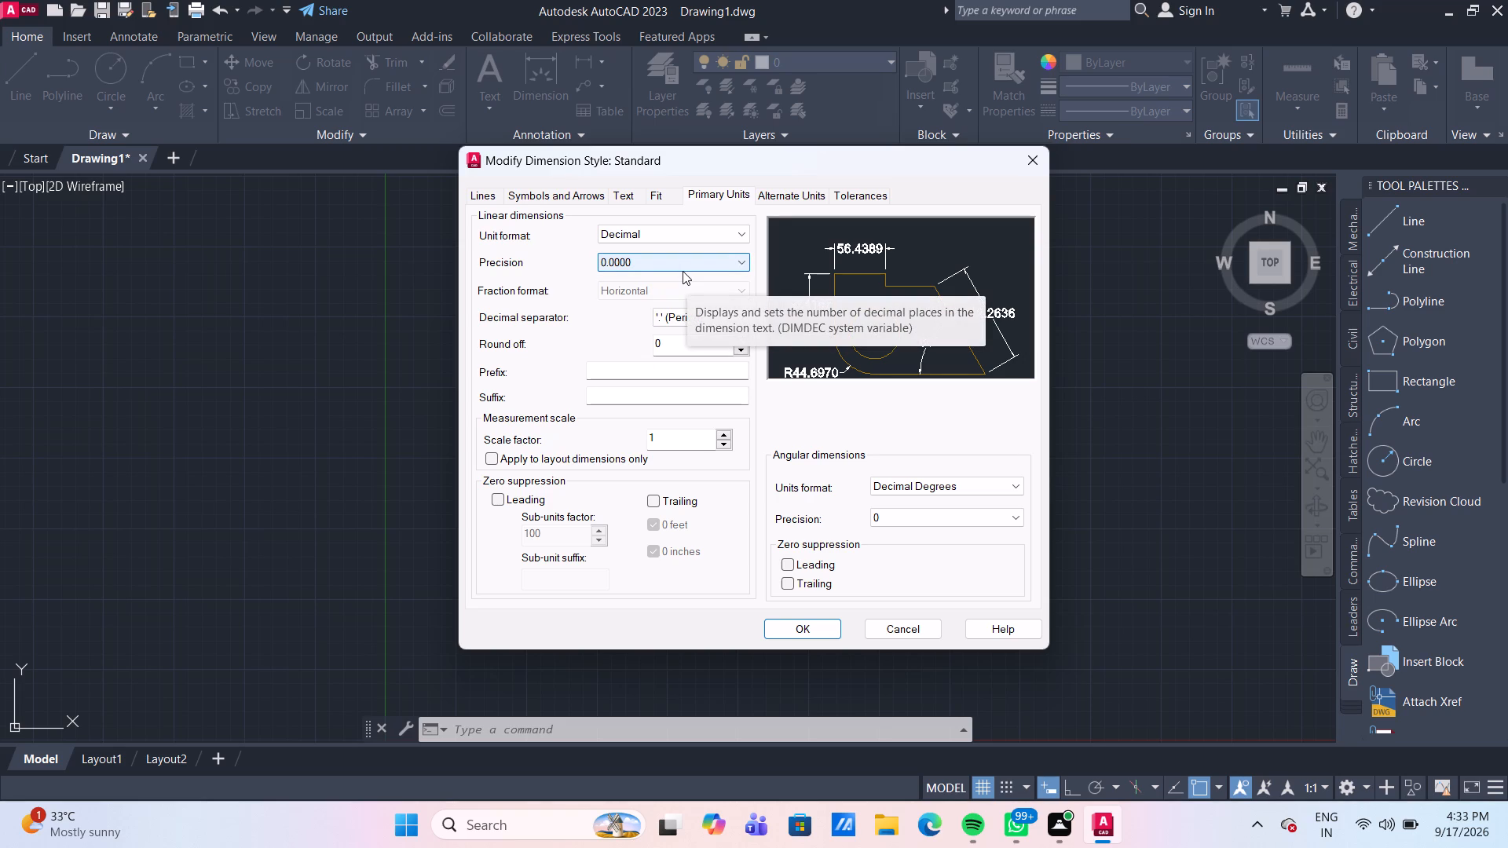
click(683, 270)
click(683, 283)
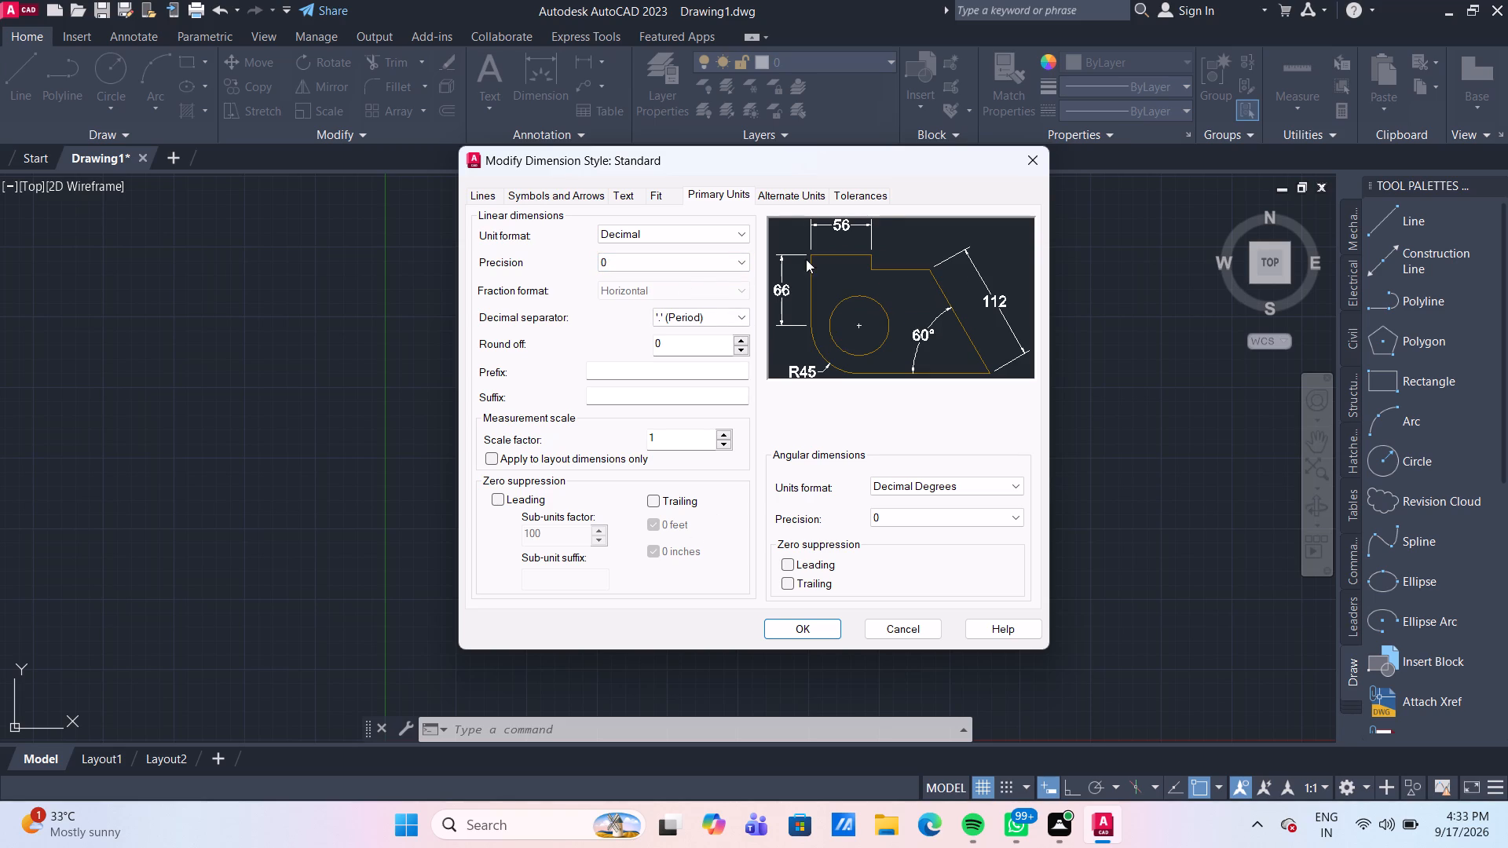
click(807, 192)
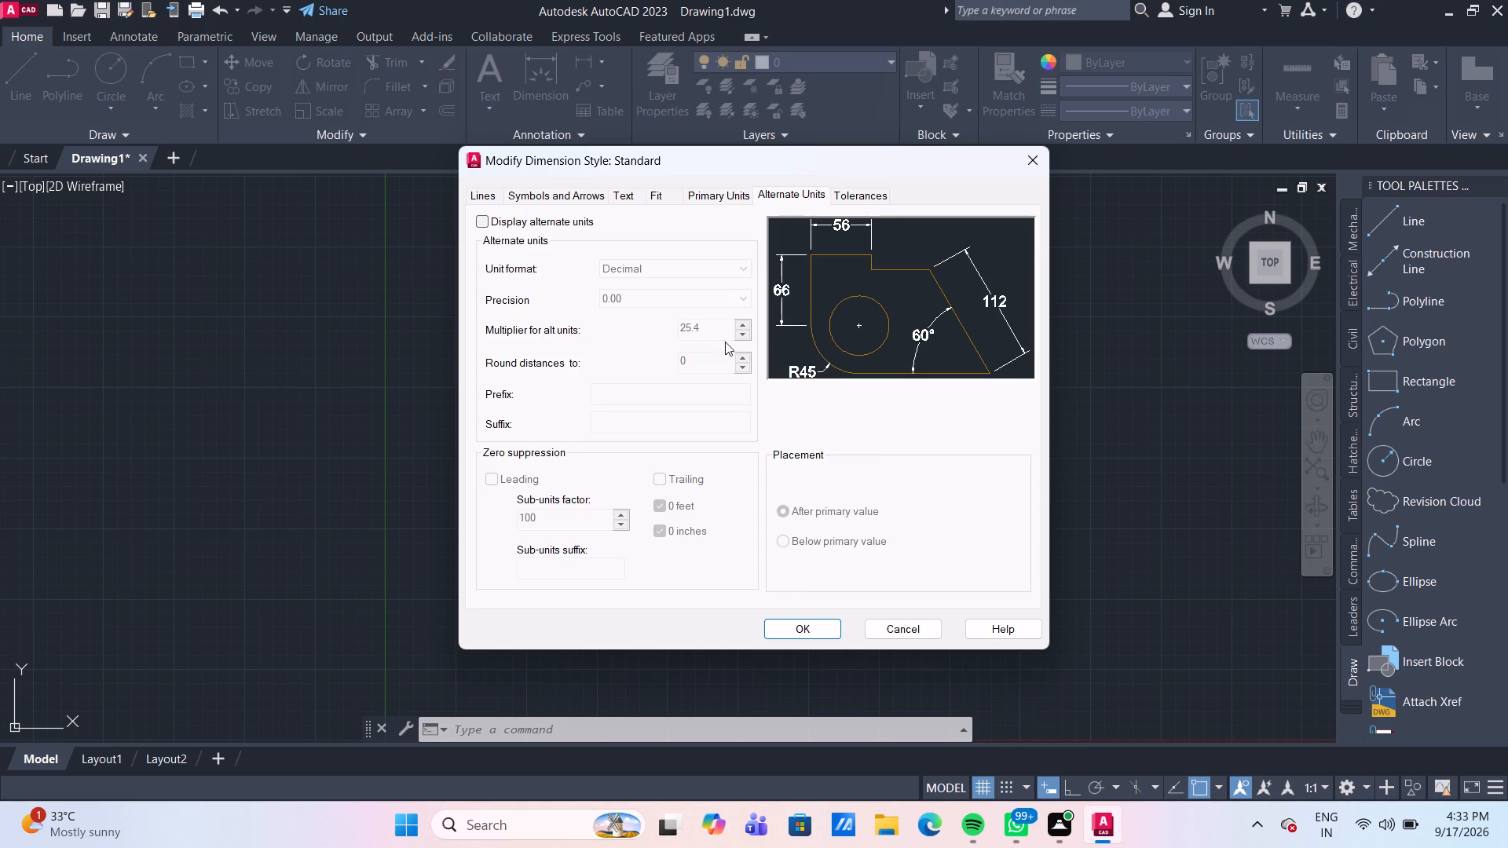
click(796, 627)
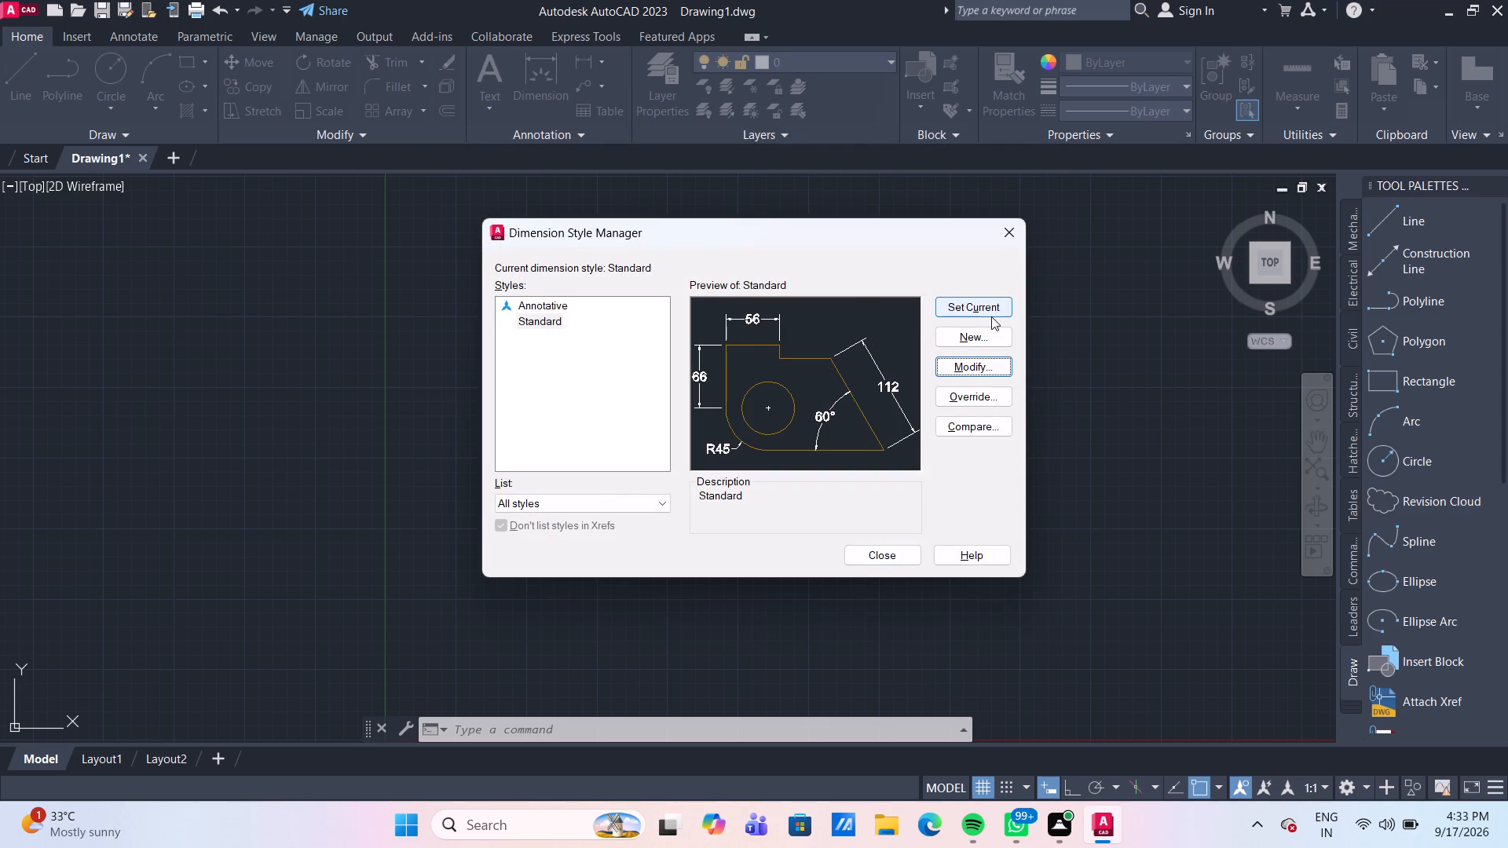
Make the Standard dimension style current and close the Dimension Style Manager.
click(991, 309)
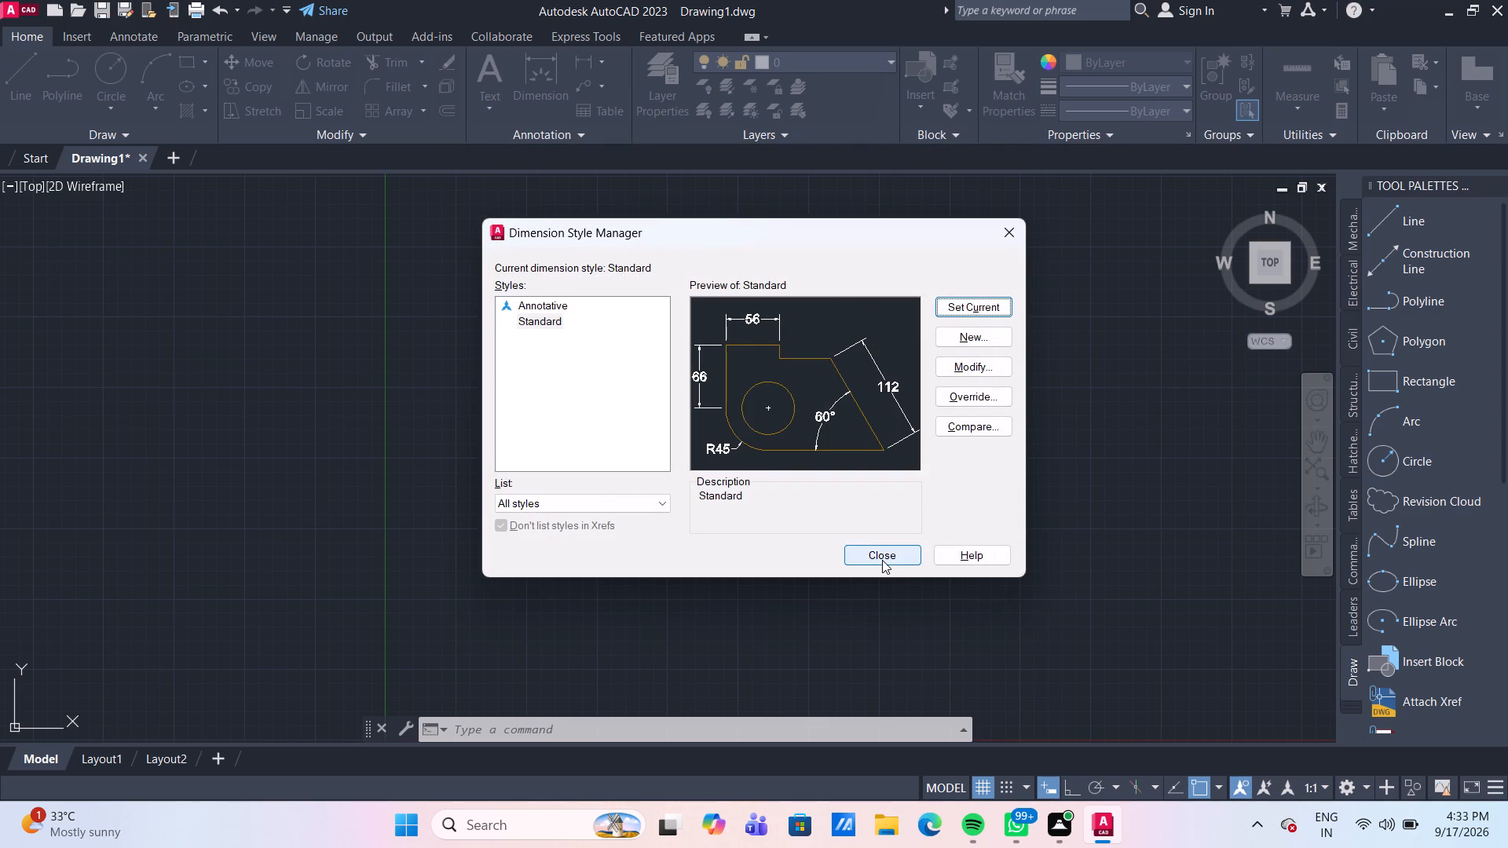
click(882, 560)
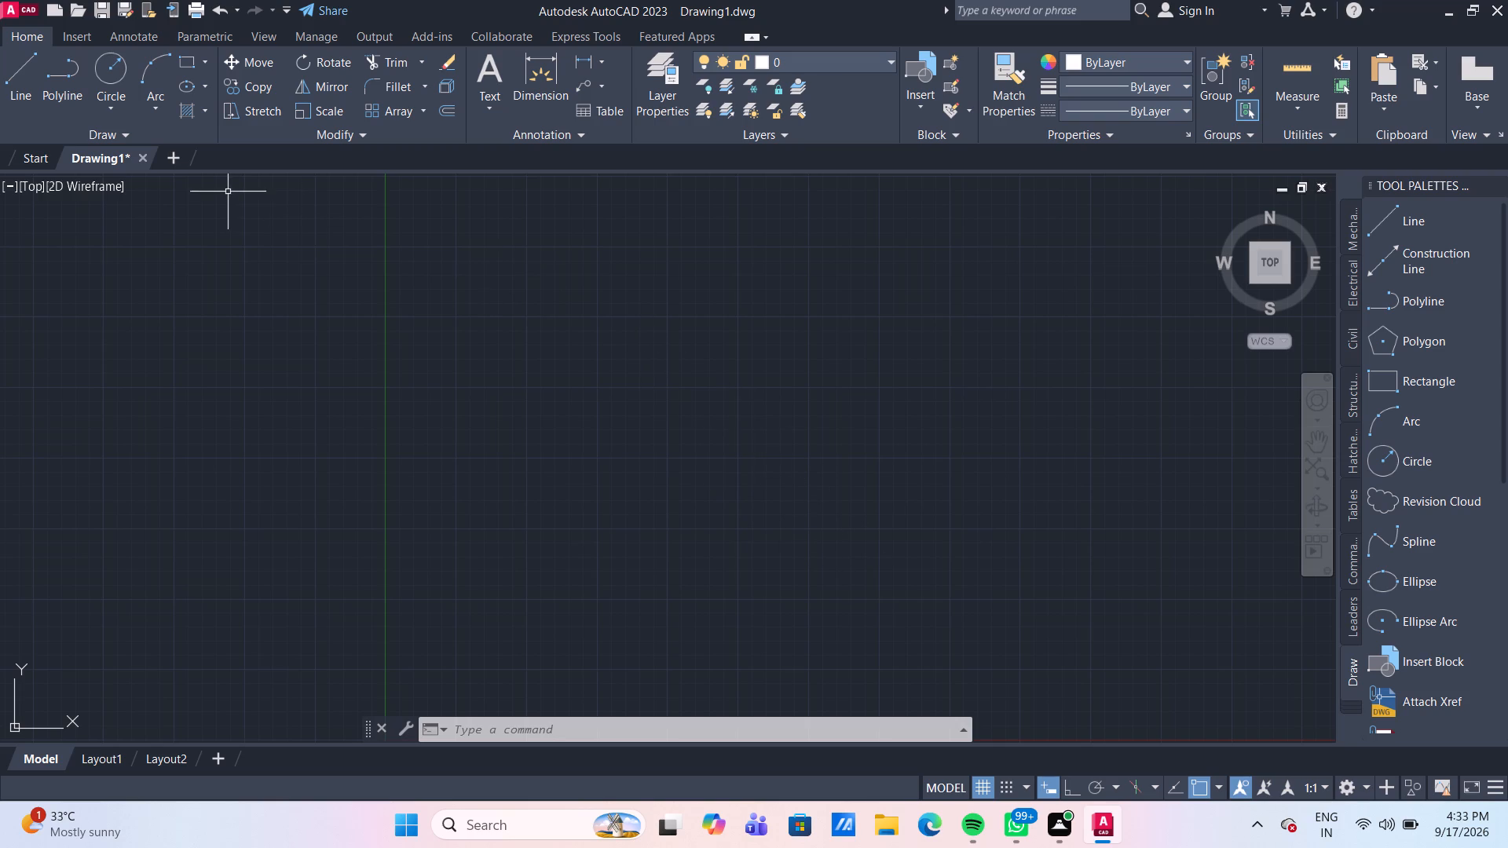
Draw a horizontal 2000 mm line with Ortho on, starting above the X axis and running in the positive X direction.
click(20, 86)
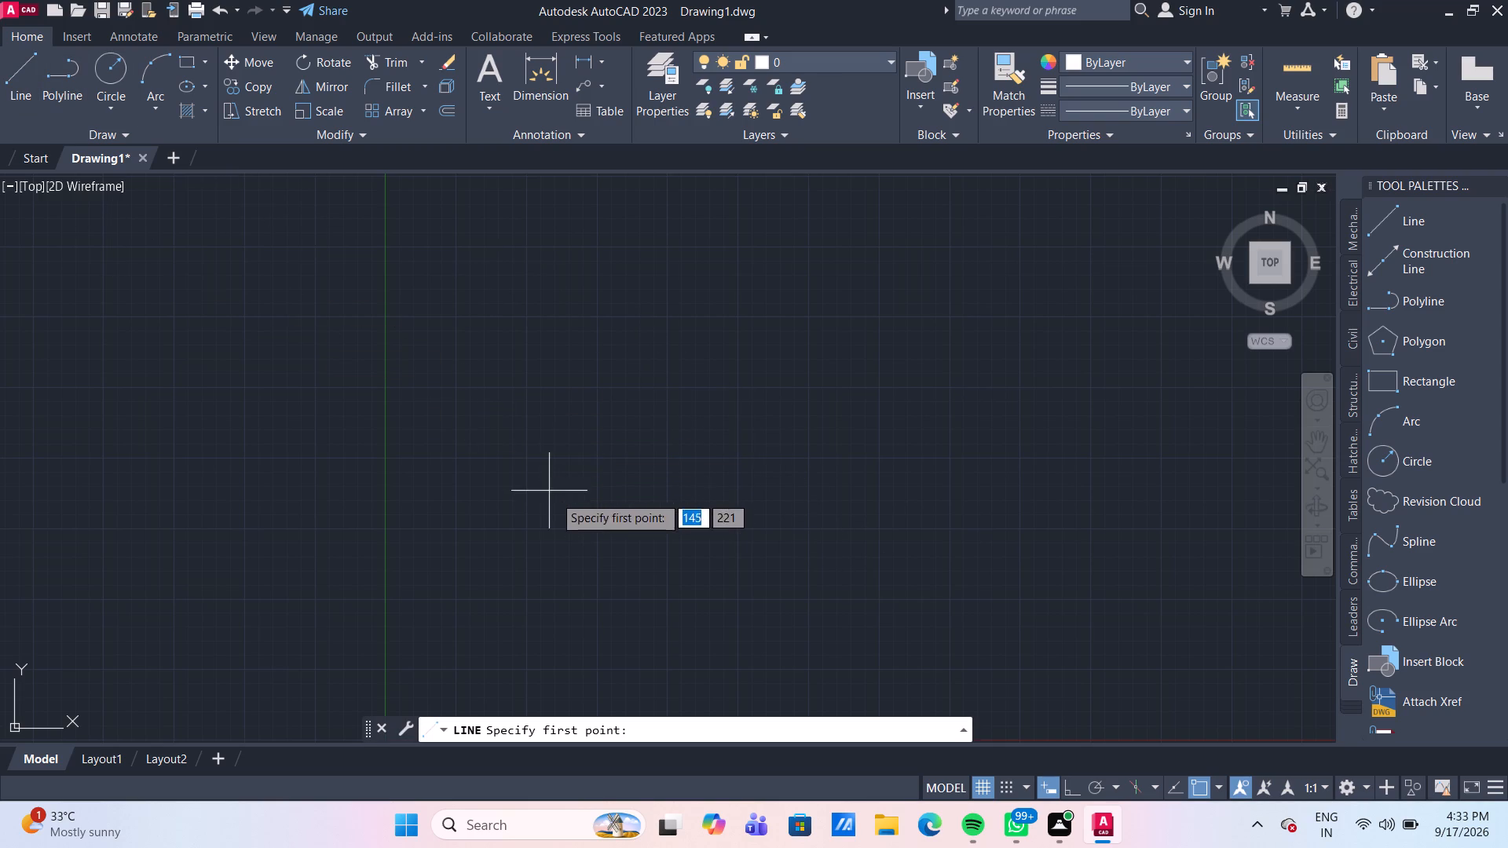
middle_drag(581, 506, 327, 354)
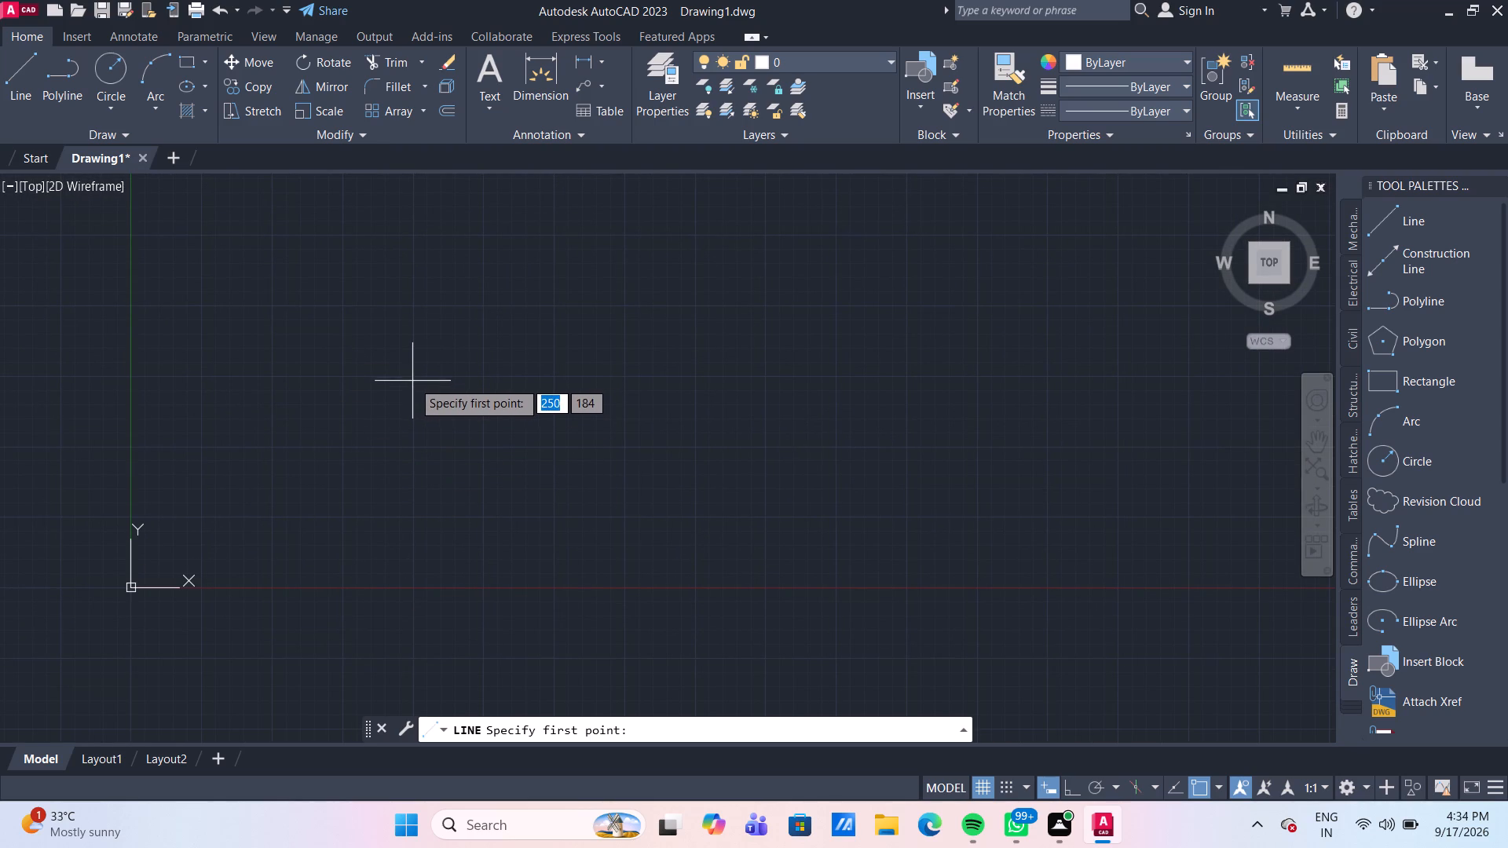
click(342, 447)
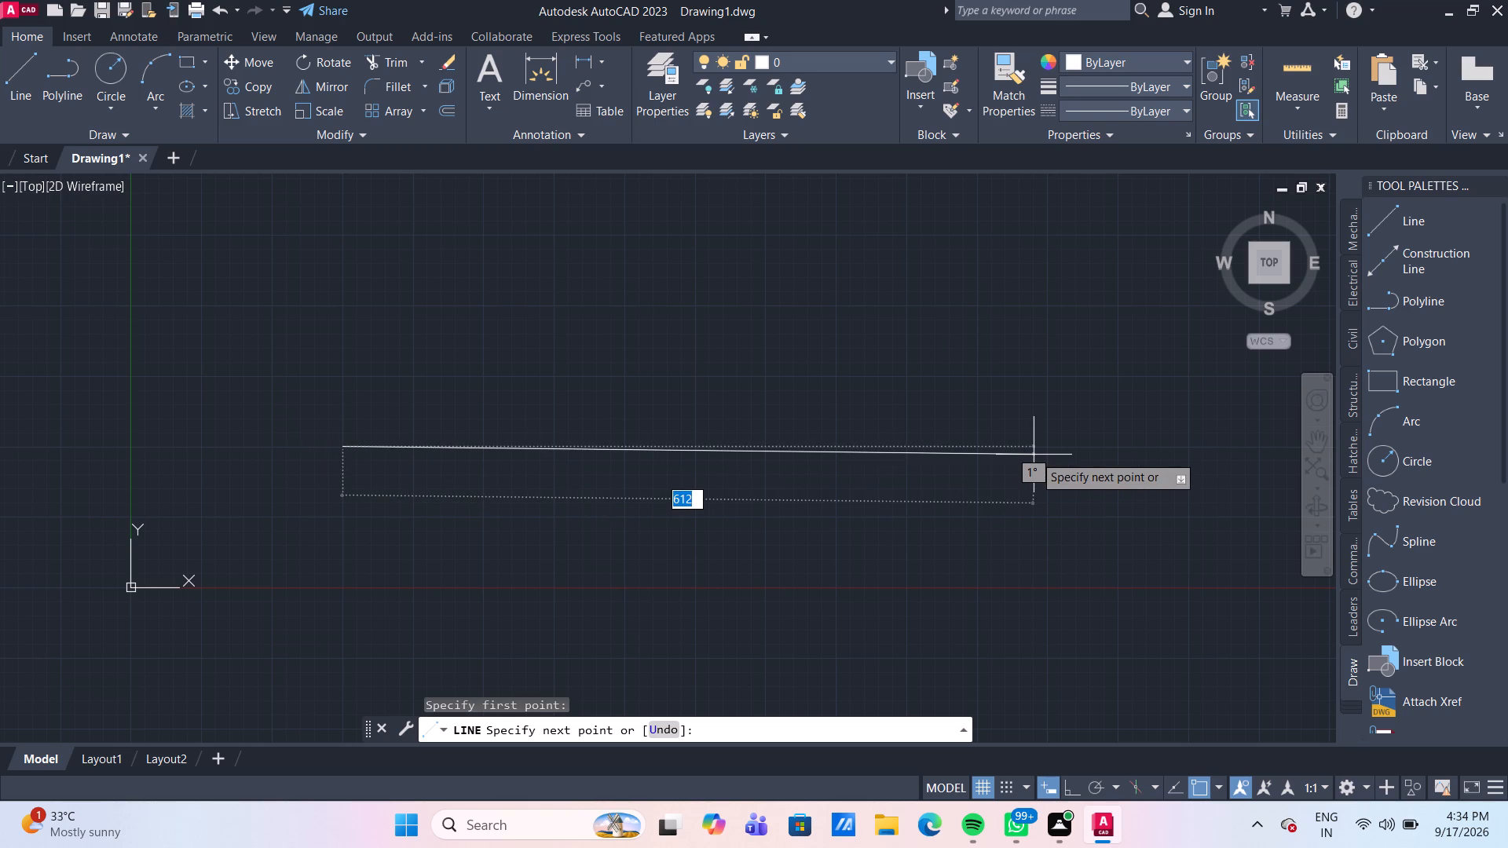
key(F8)
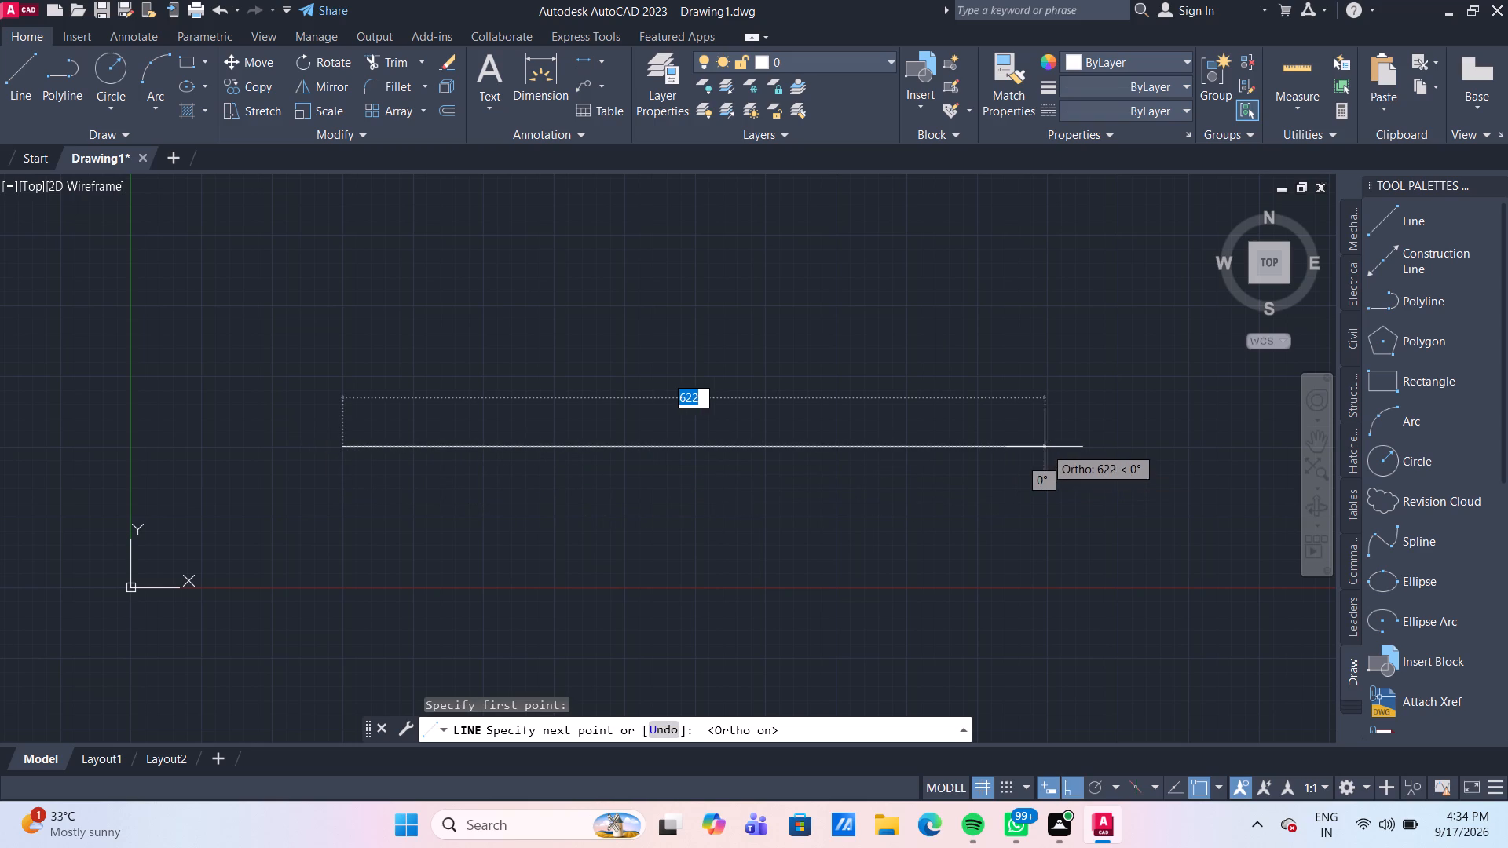
middle_drag(1153, 457, 960, 456)
scroll(957, 454, down, 2)
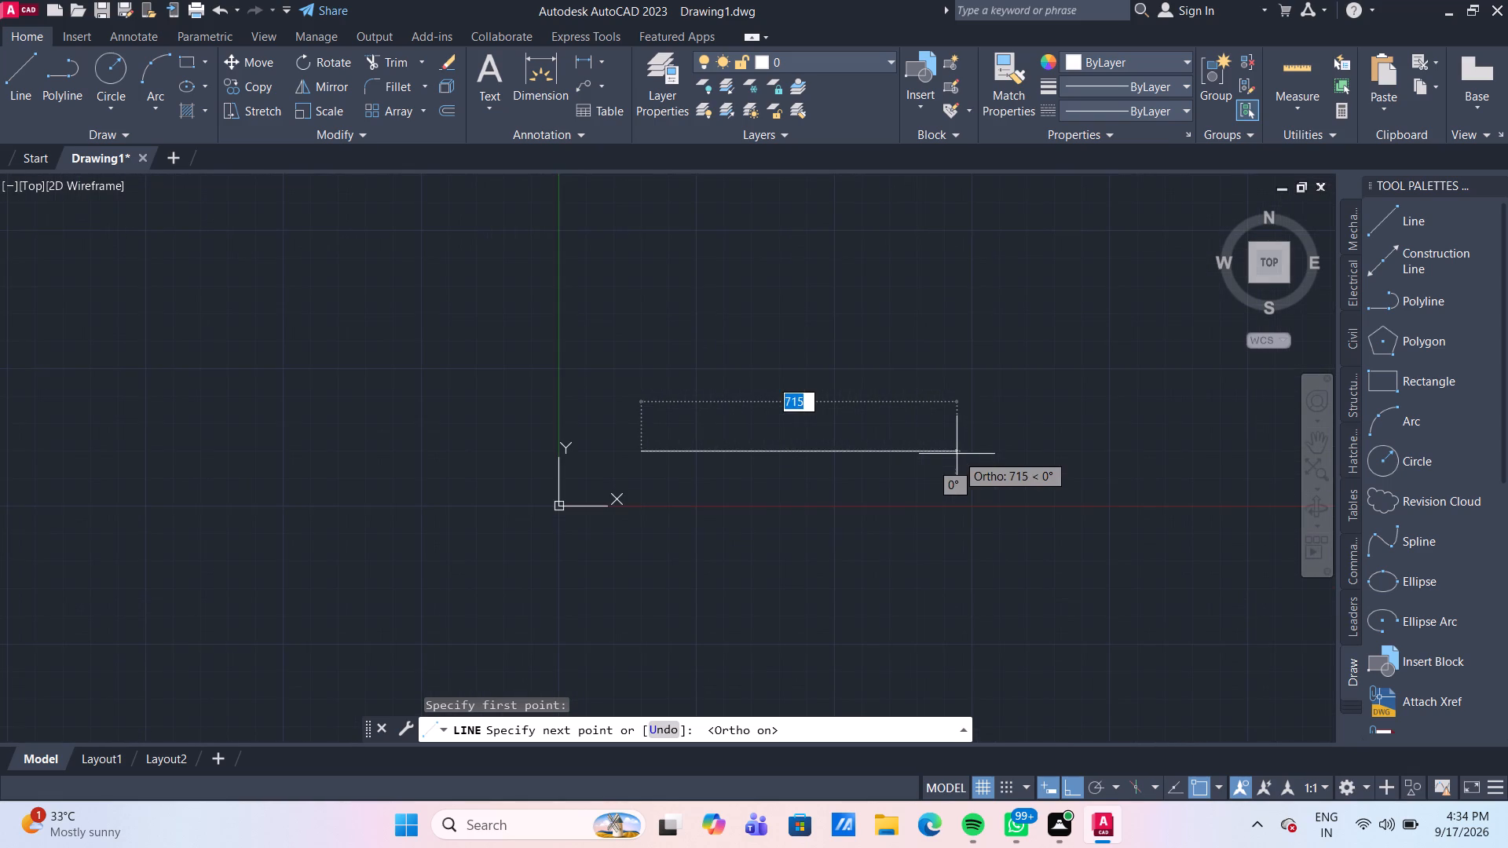
scroll(1014, 460, down, 1)
middle_drag(1066, 460, 769, 457)
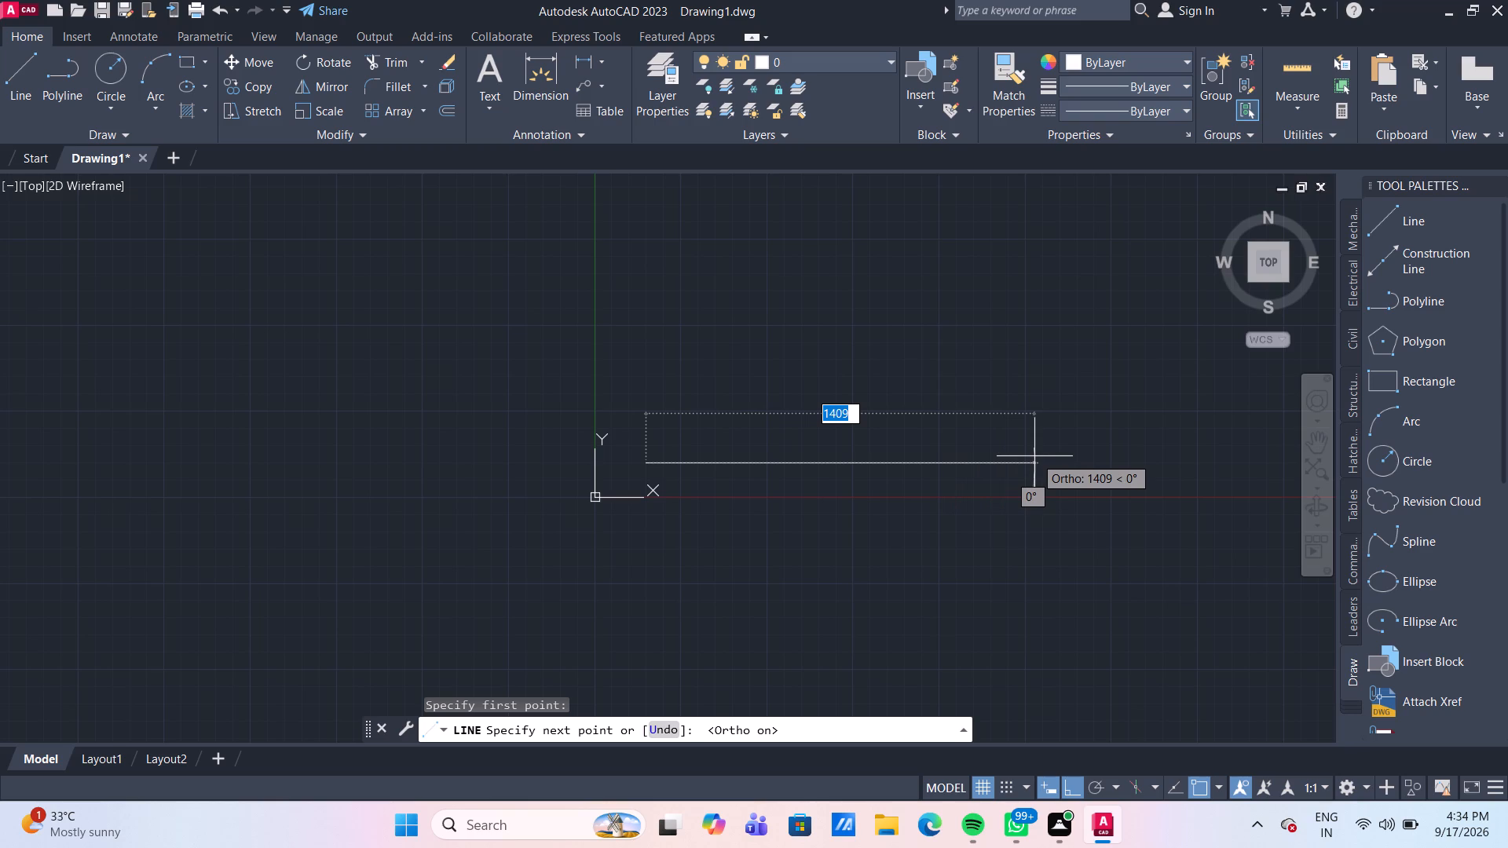
scroll(1034, 456, down, 5)
scroll(1125, 462, down, 1)
middle_drag(1125, 462, 901, 443)
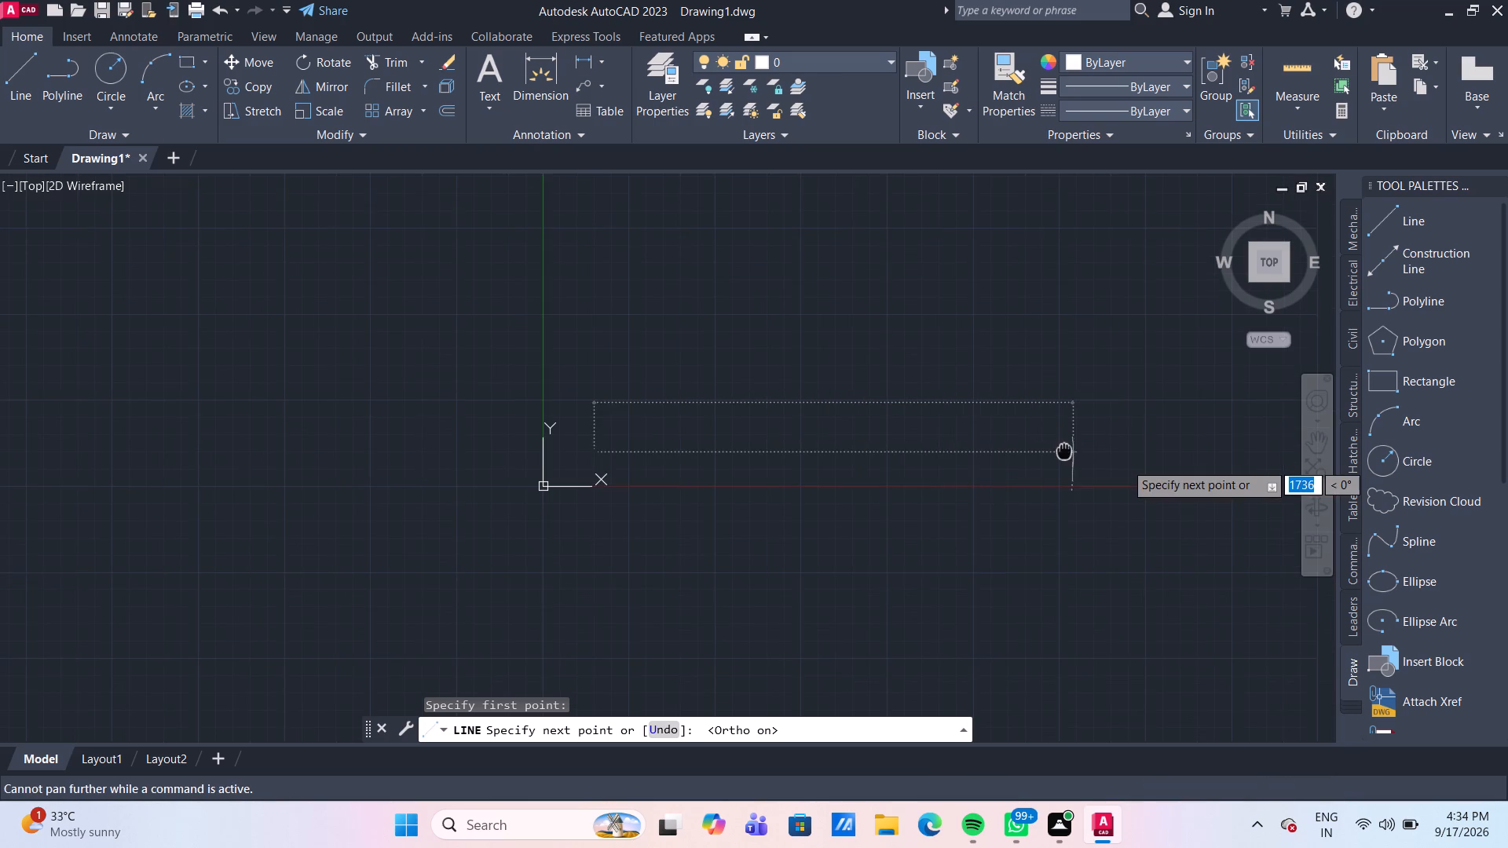
middle_drag(901, 443, 692, 482)
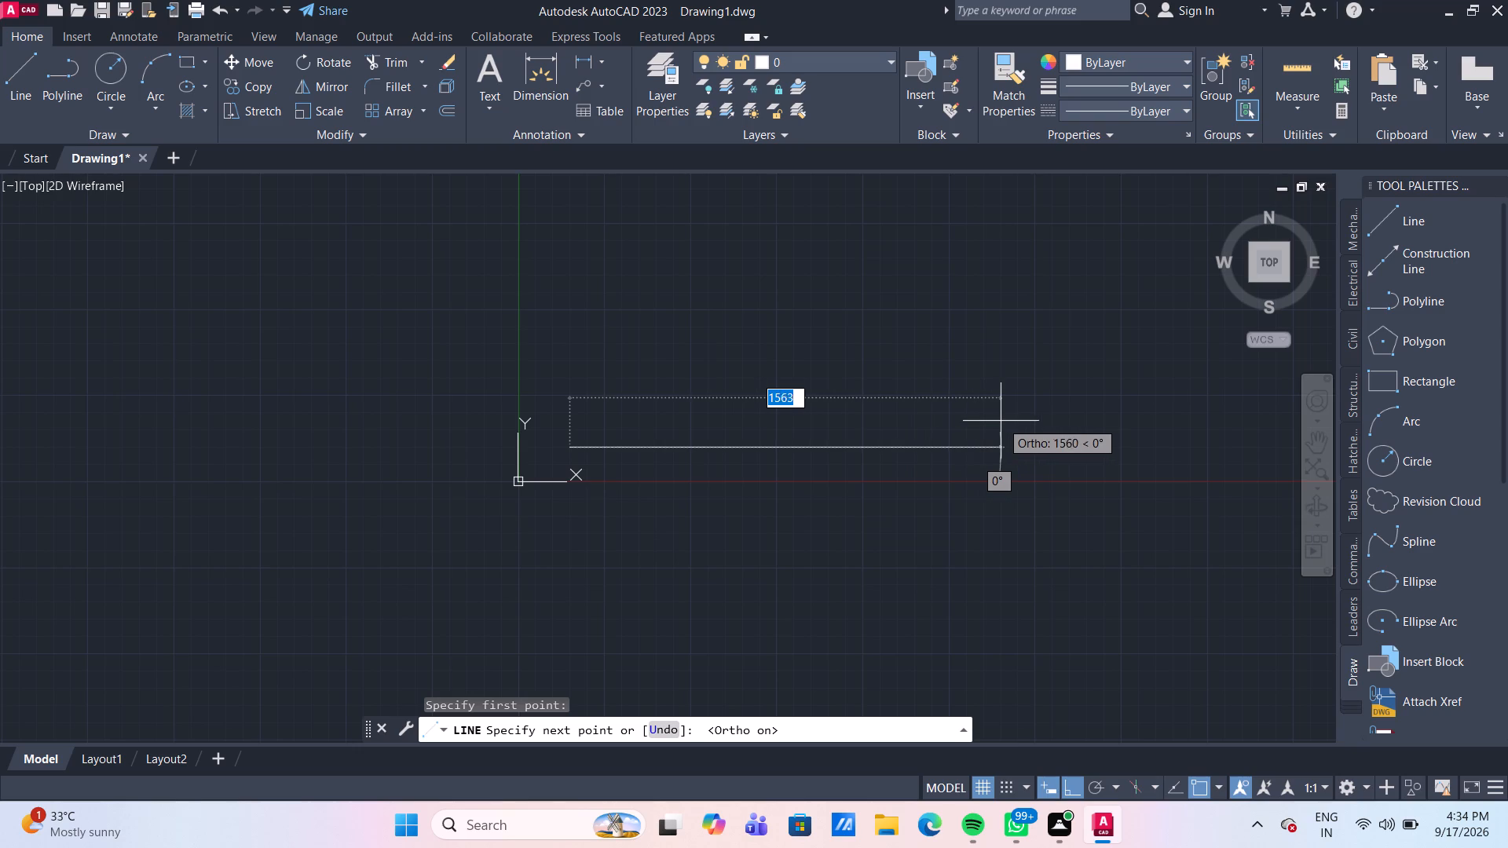
middle_drag(1004, 418, 586, 538)
scroll(924, 353, down, 1)
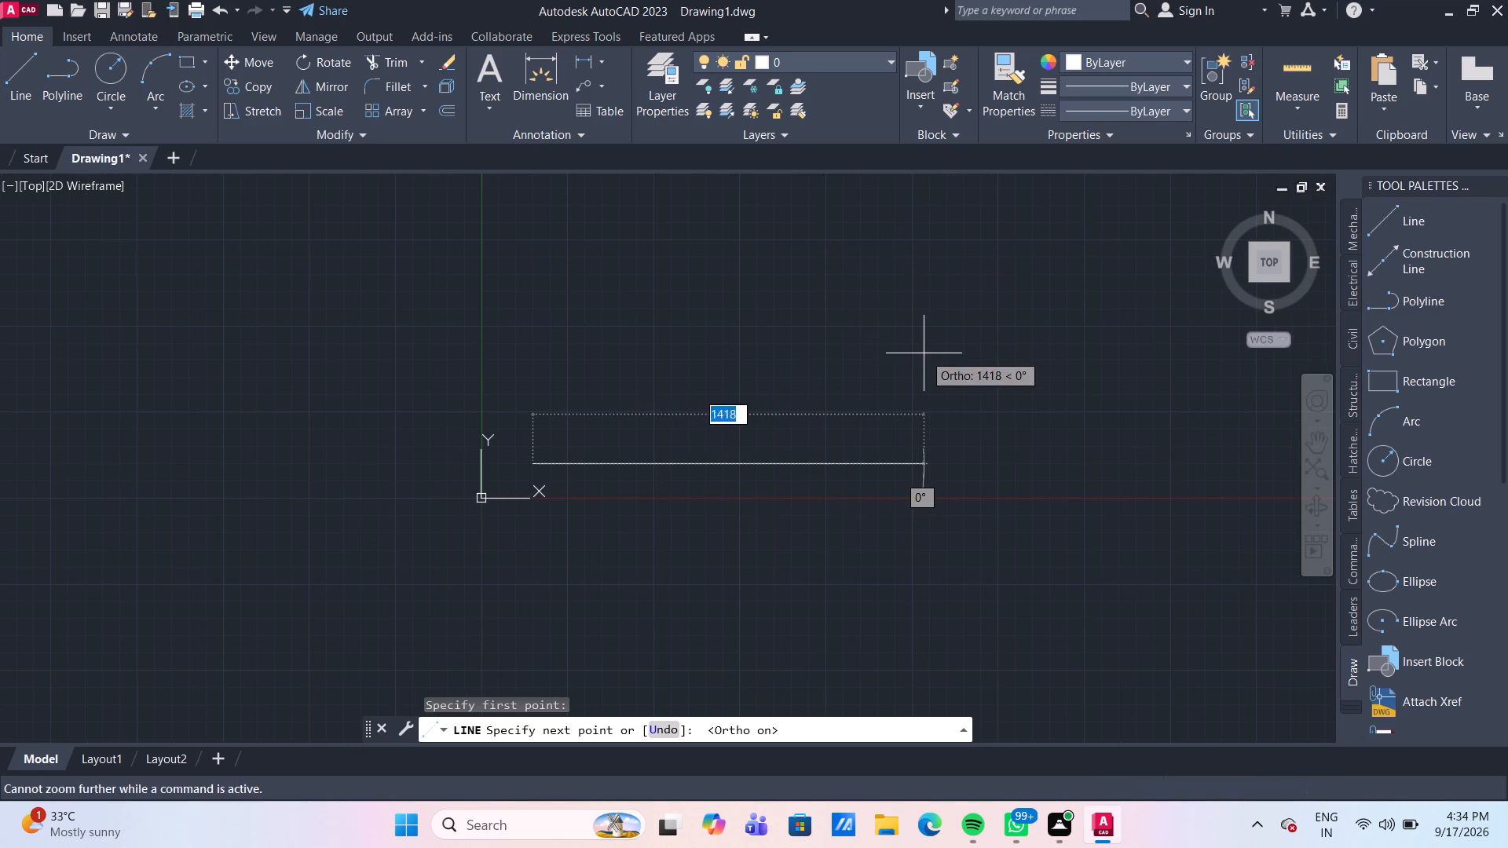
middle_drag(924, 353, 677, 430)
middle_drag(888, 305, 750, 389)
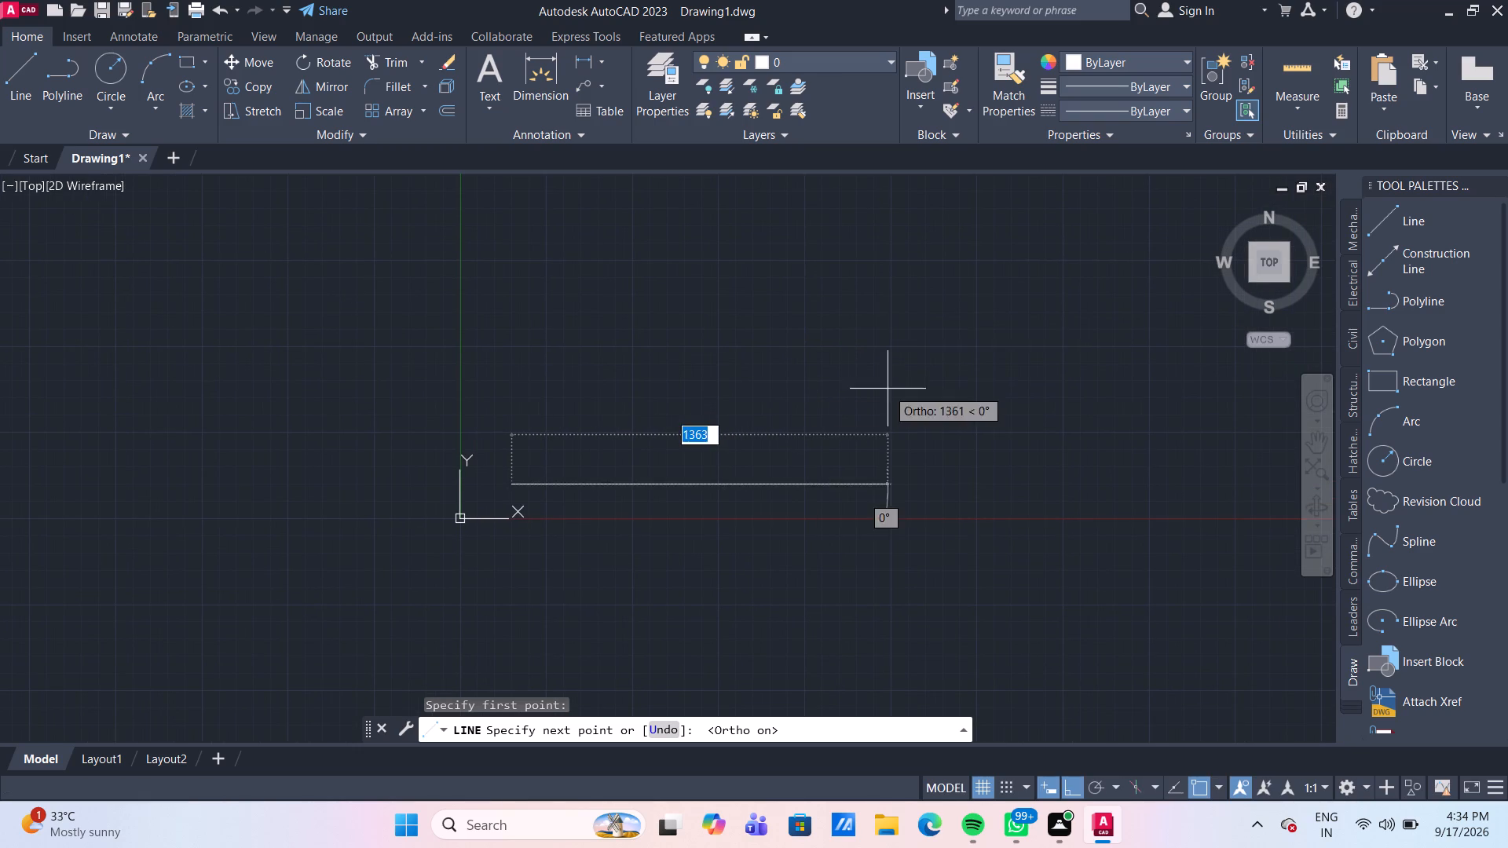
middle_drag(980, 309, 751, 468)
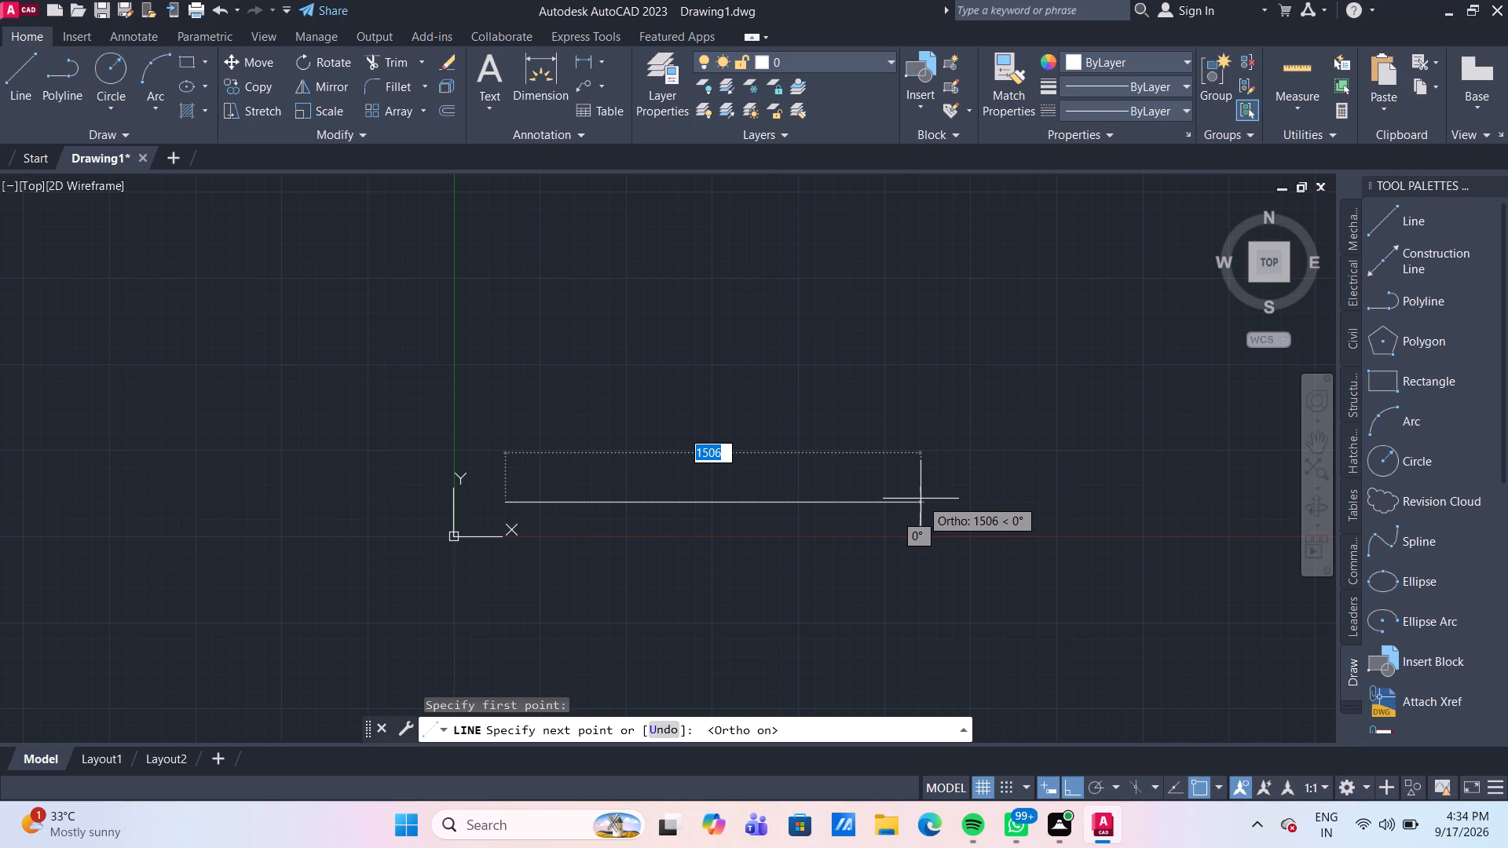
text(2000)
key(Return)
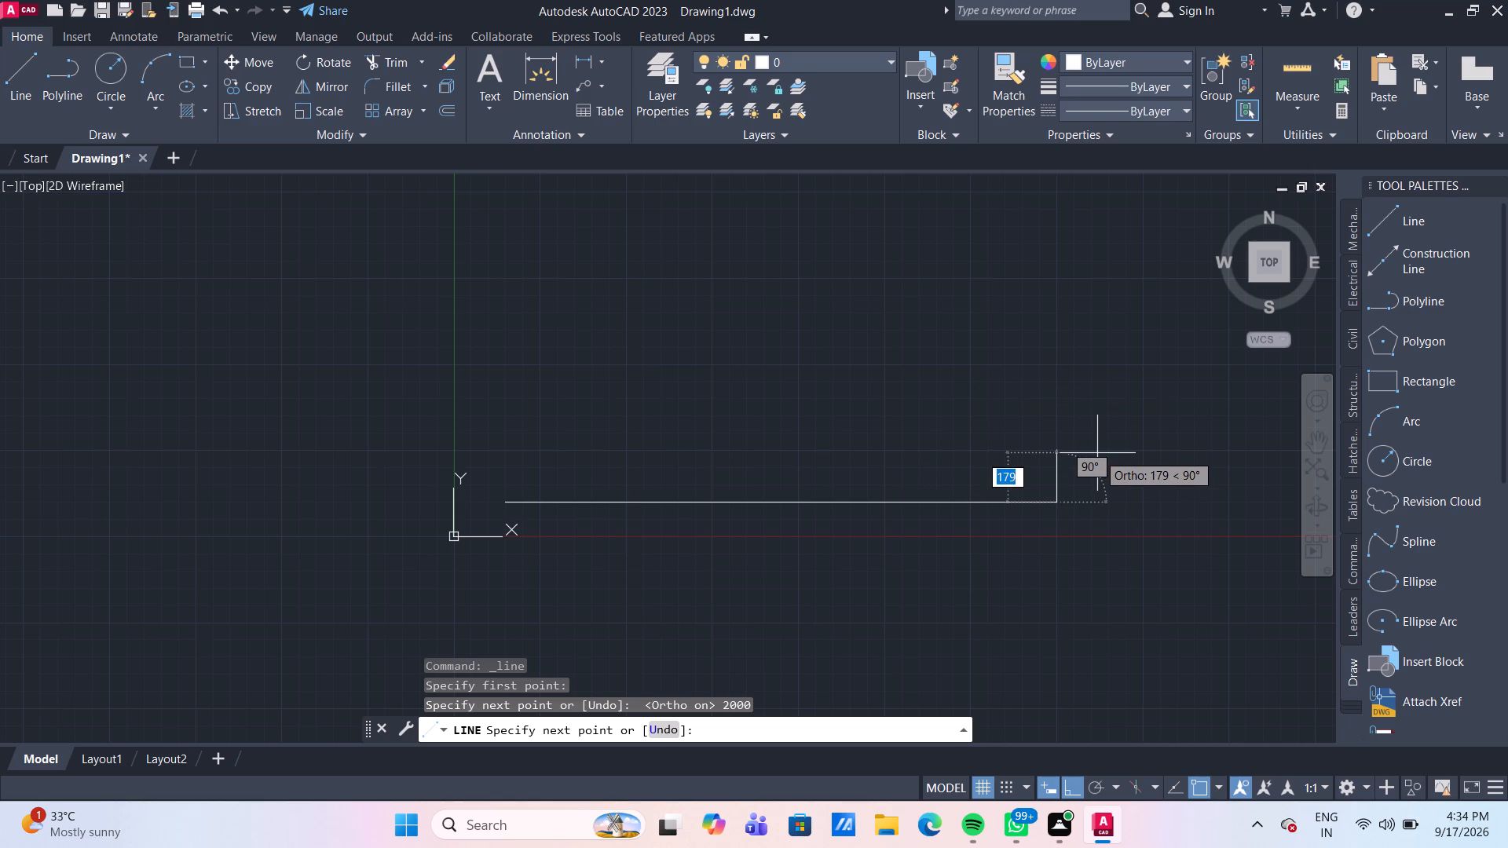
Complete the closed rectangle with a 150 mm segment upward, a 2000 mm segment back, and a closing segment to the start point.
text(150)
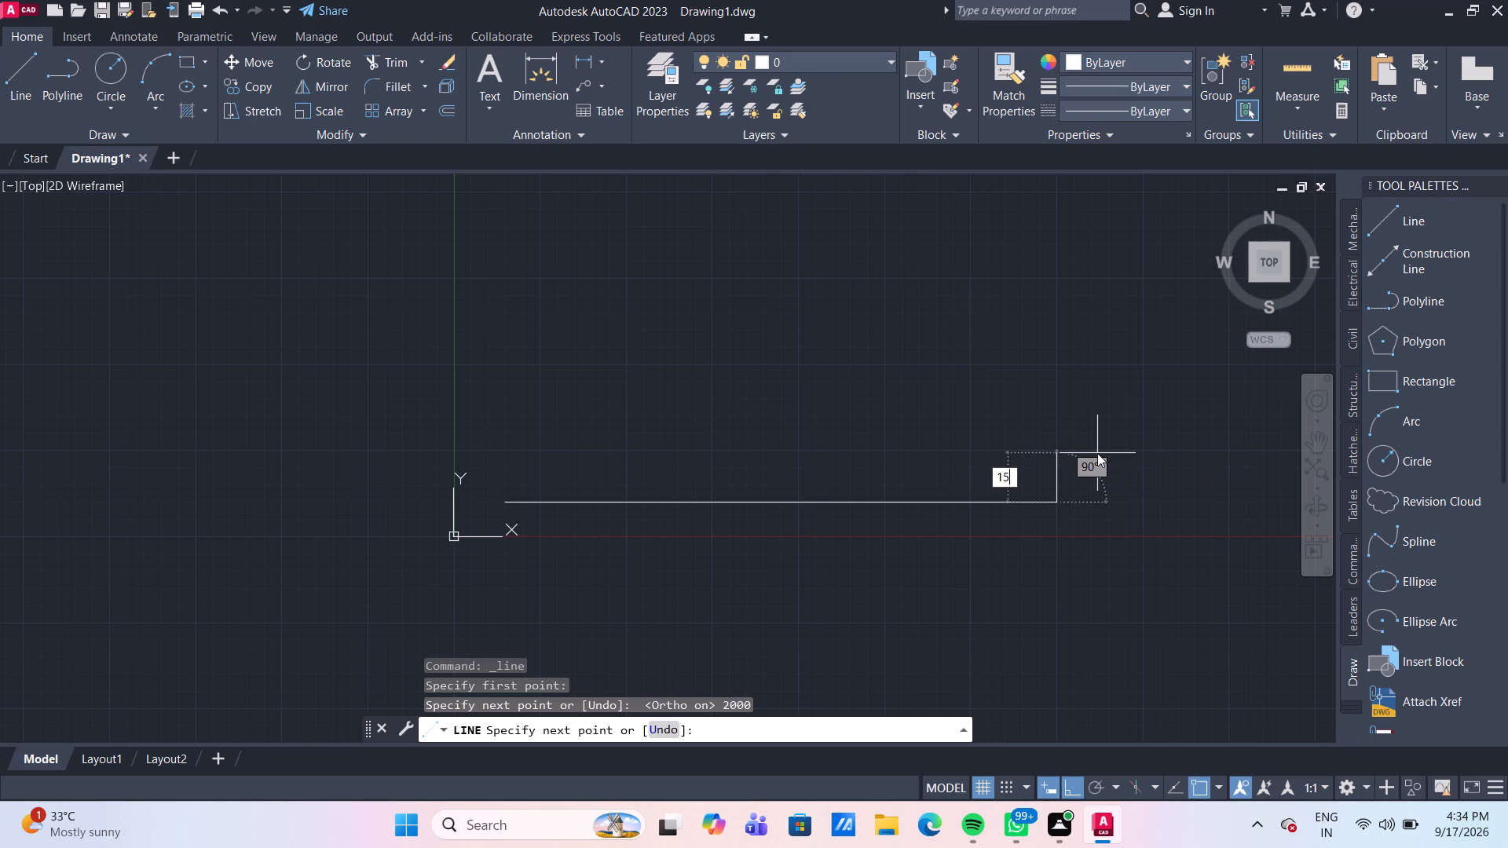
key(Return)
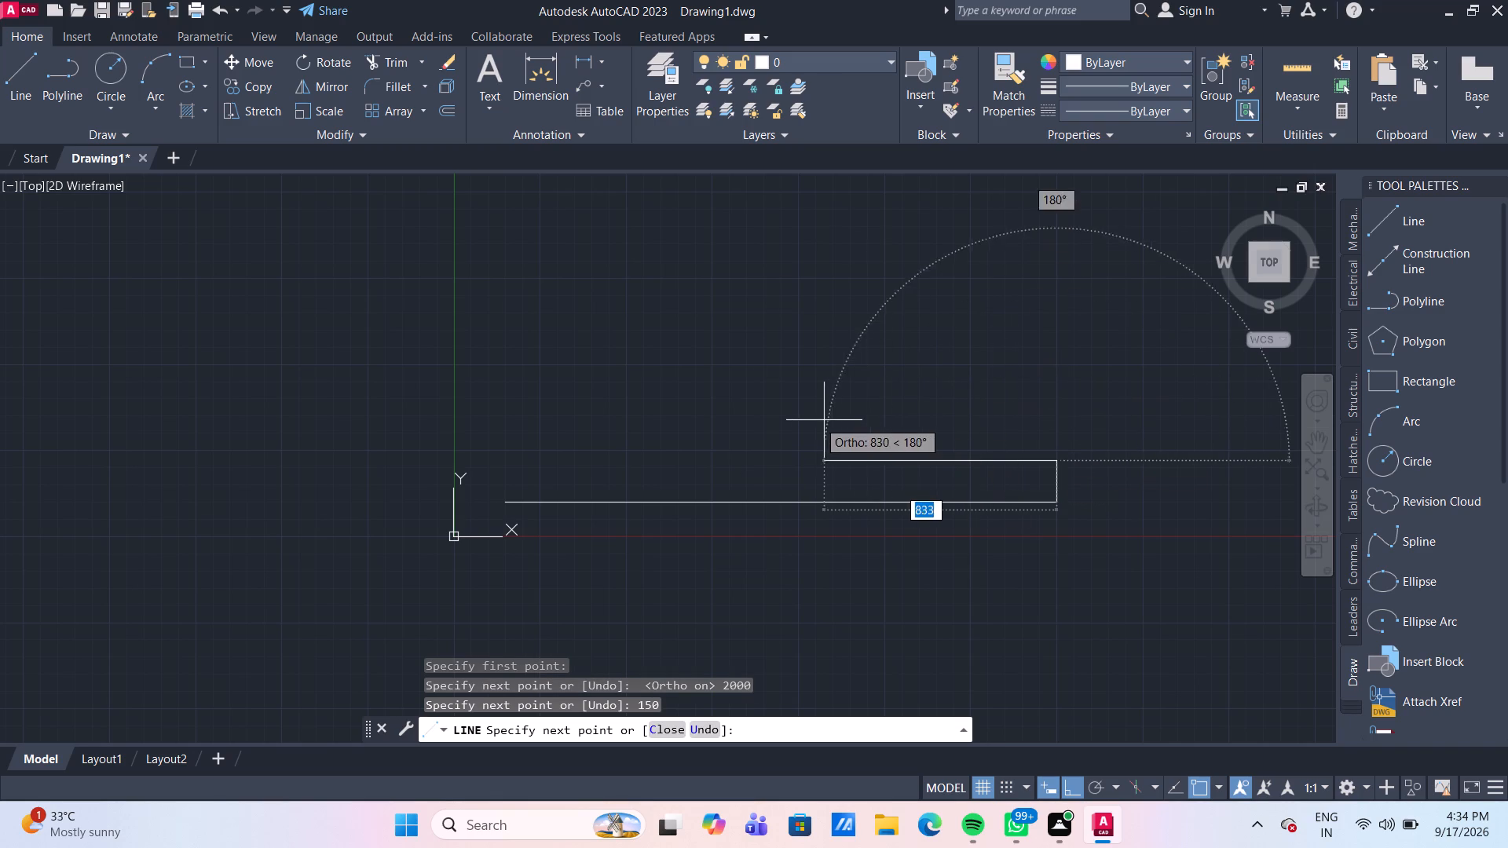
text(2000)
key(Return)
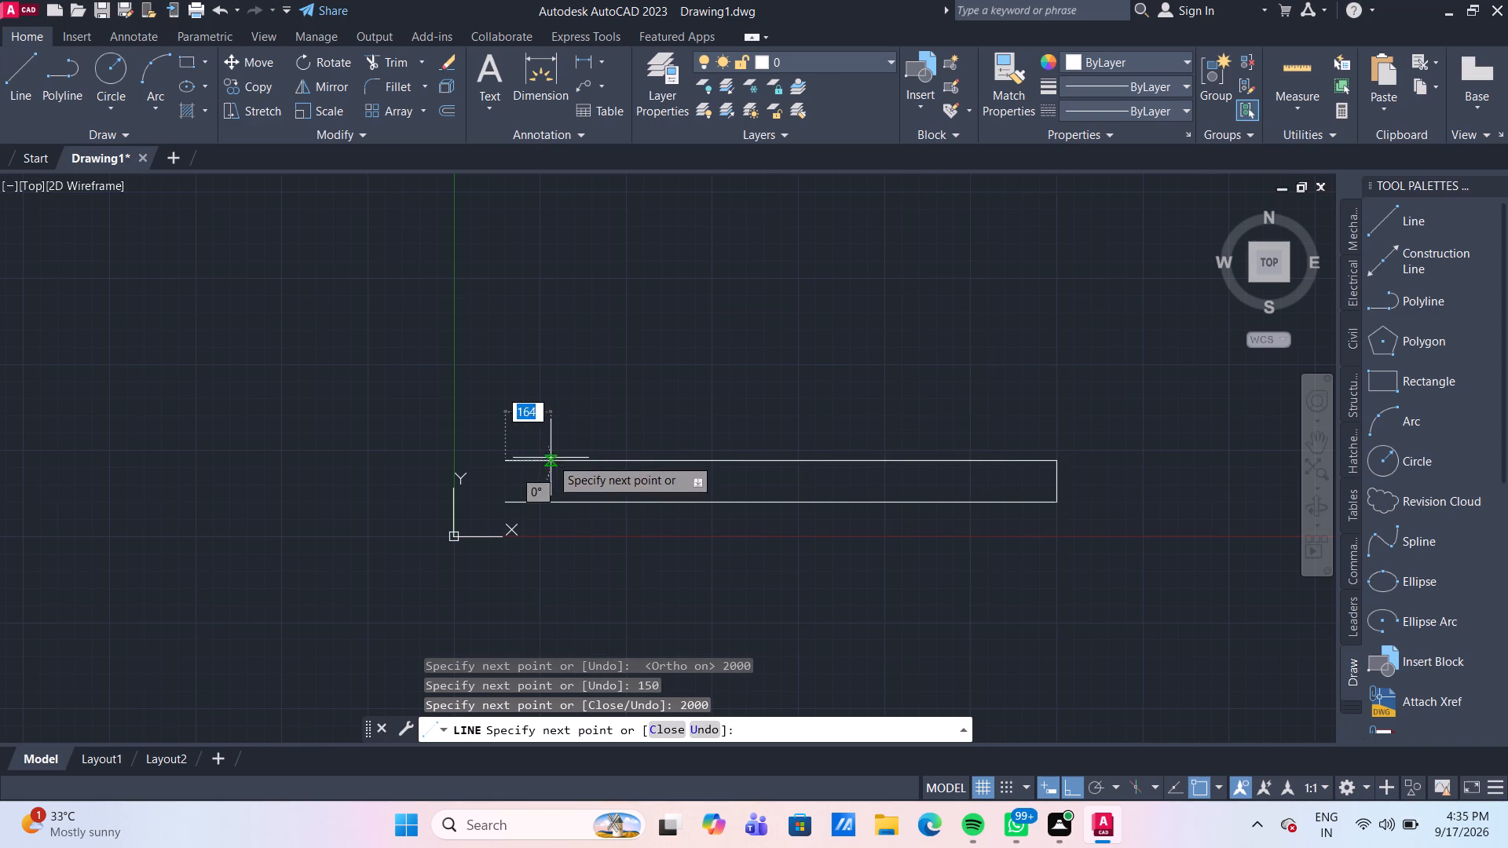
click(503, 504)
key(Return)
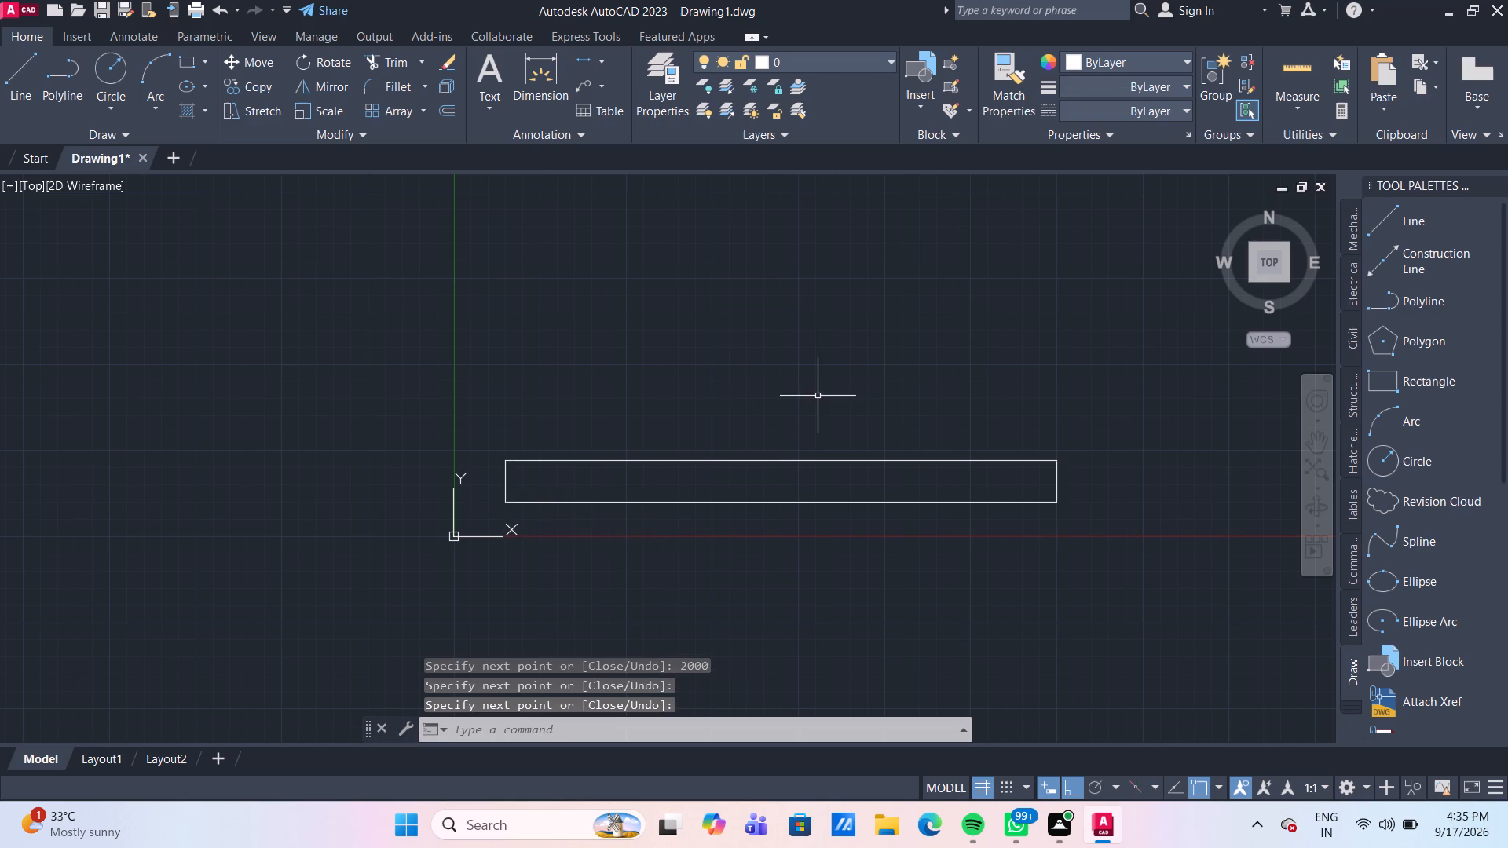
Draw a 200 mm line from the rectangle's upper-left corner along its top edge in the positive X direction.
scroll(807, 388, down, 2)
scroll(950, 444, up, 1)
middle_drag(950, 437, 950, 436)
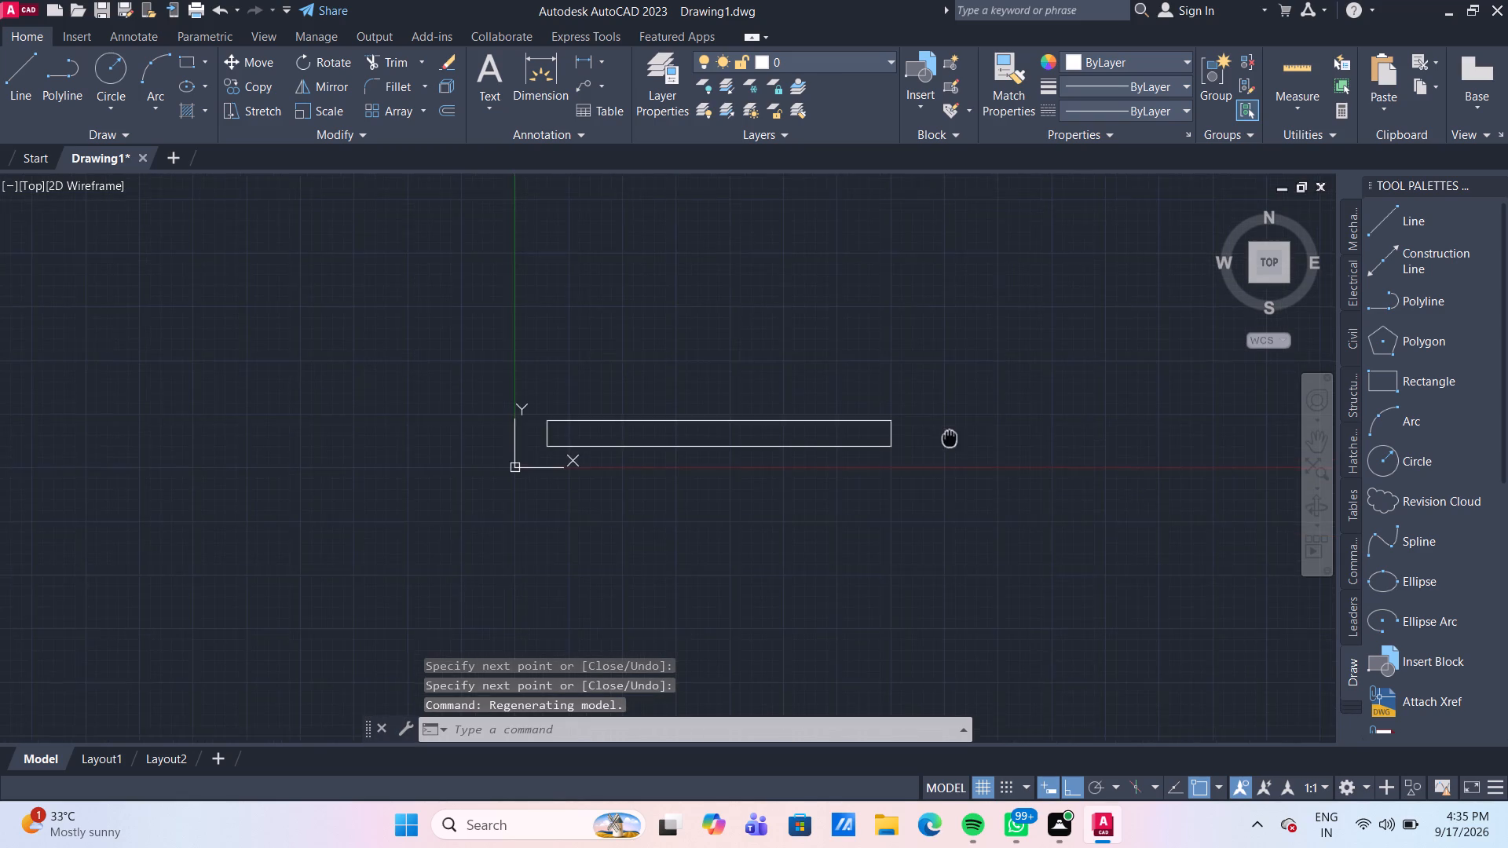
middle_drag(950, 436, 666, 515)
scroll(666, 515, down, 1)
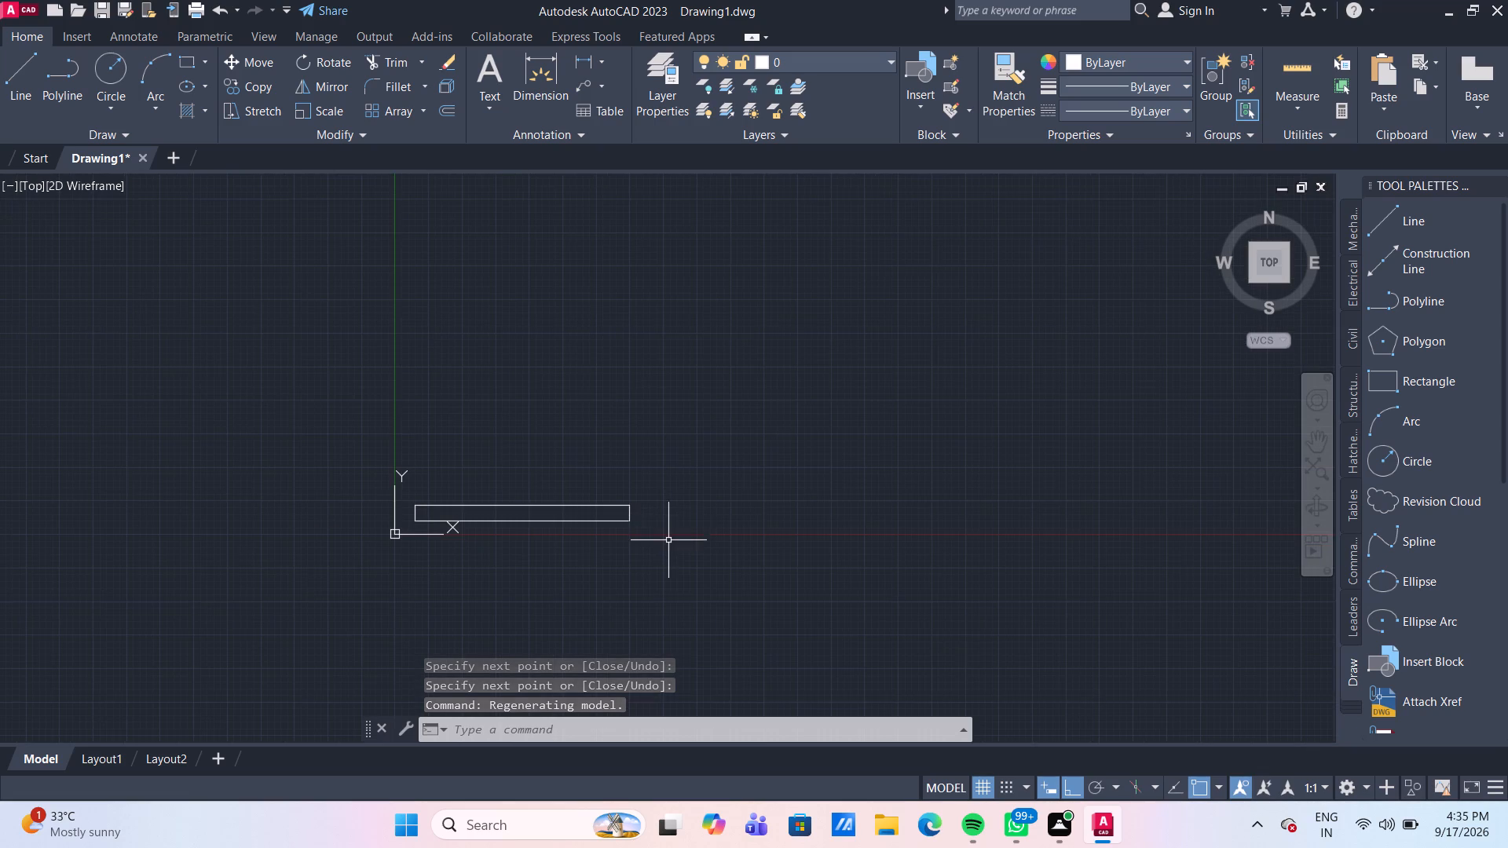
scroll(644, 540, up, 1)
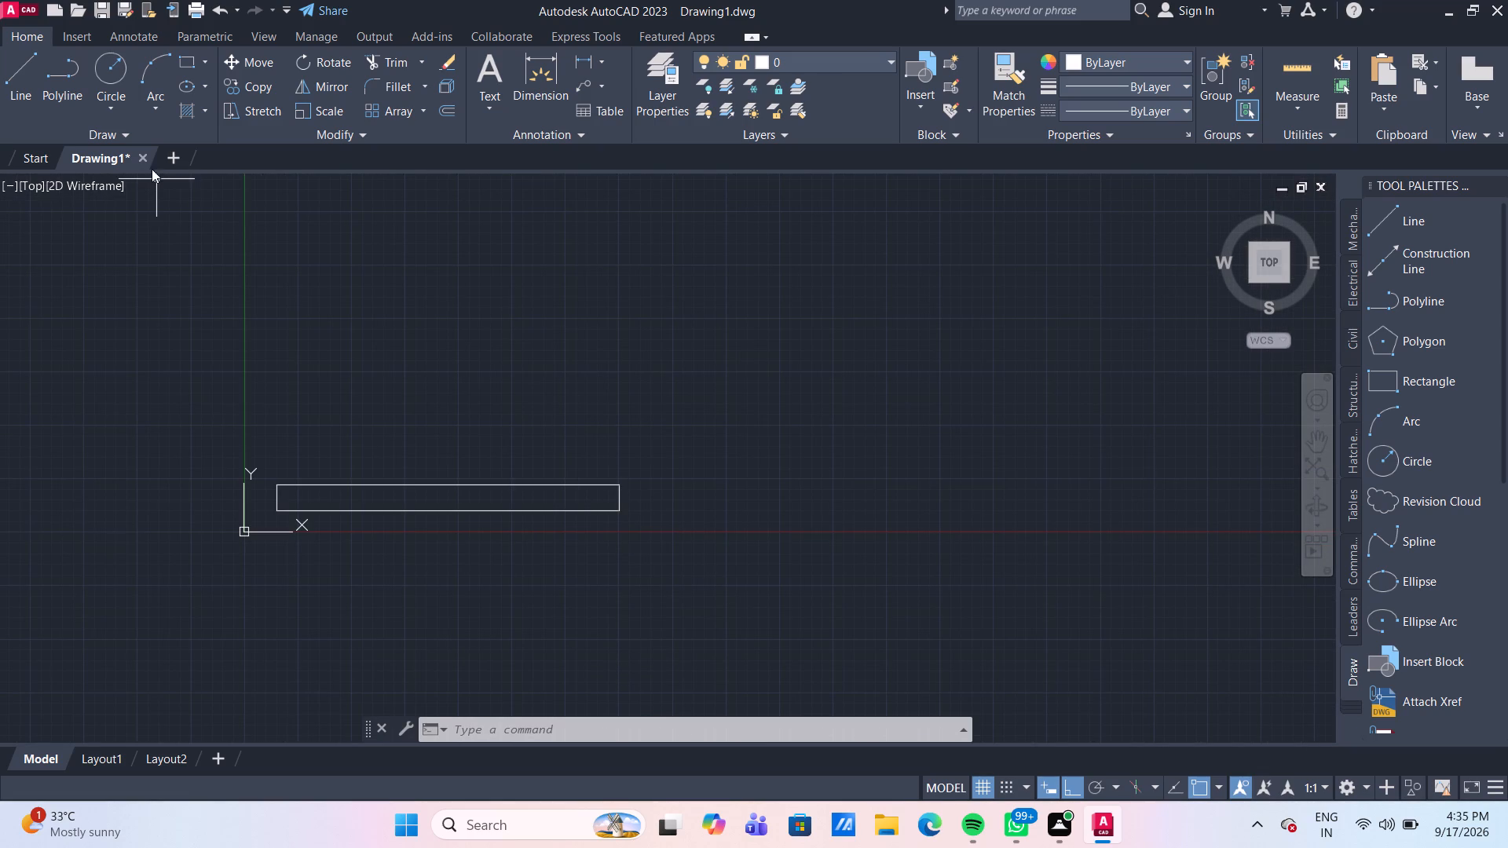
click(28, 70)
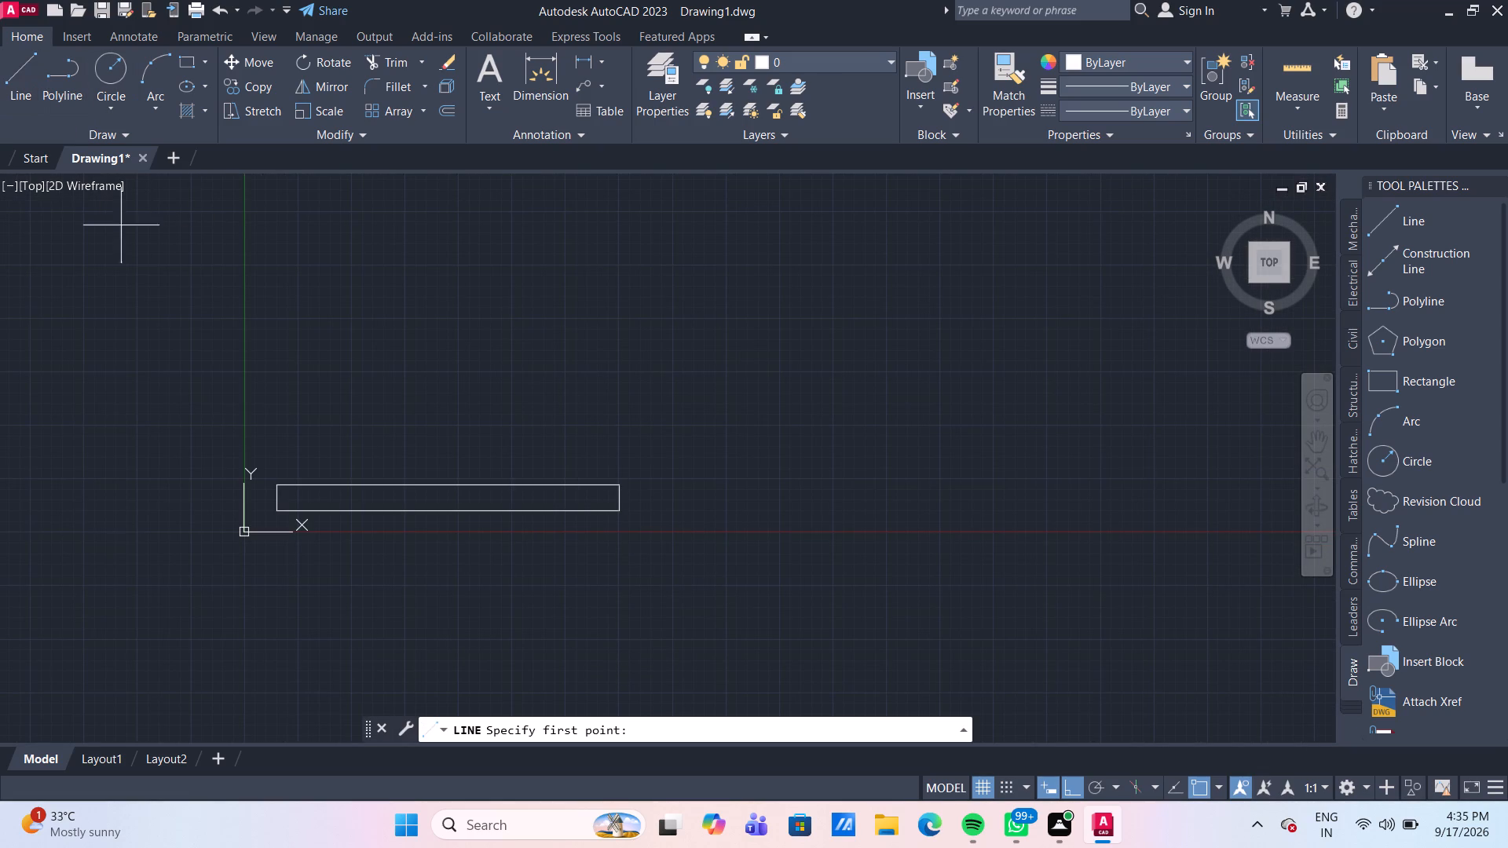
drag(280, 484, 320, 477)
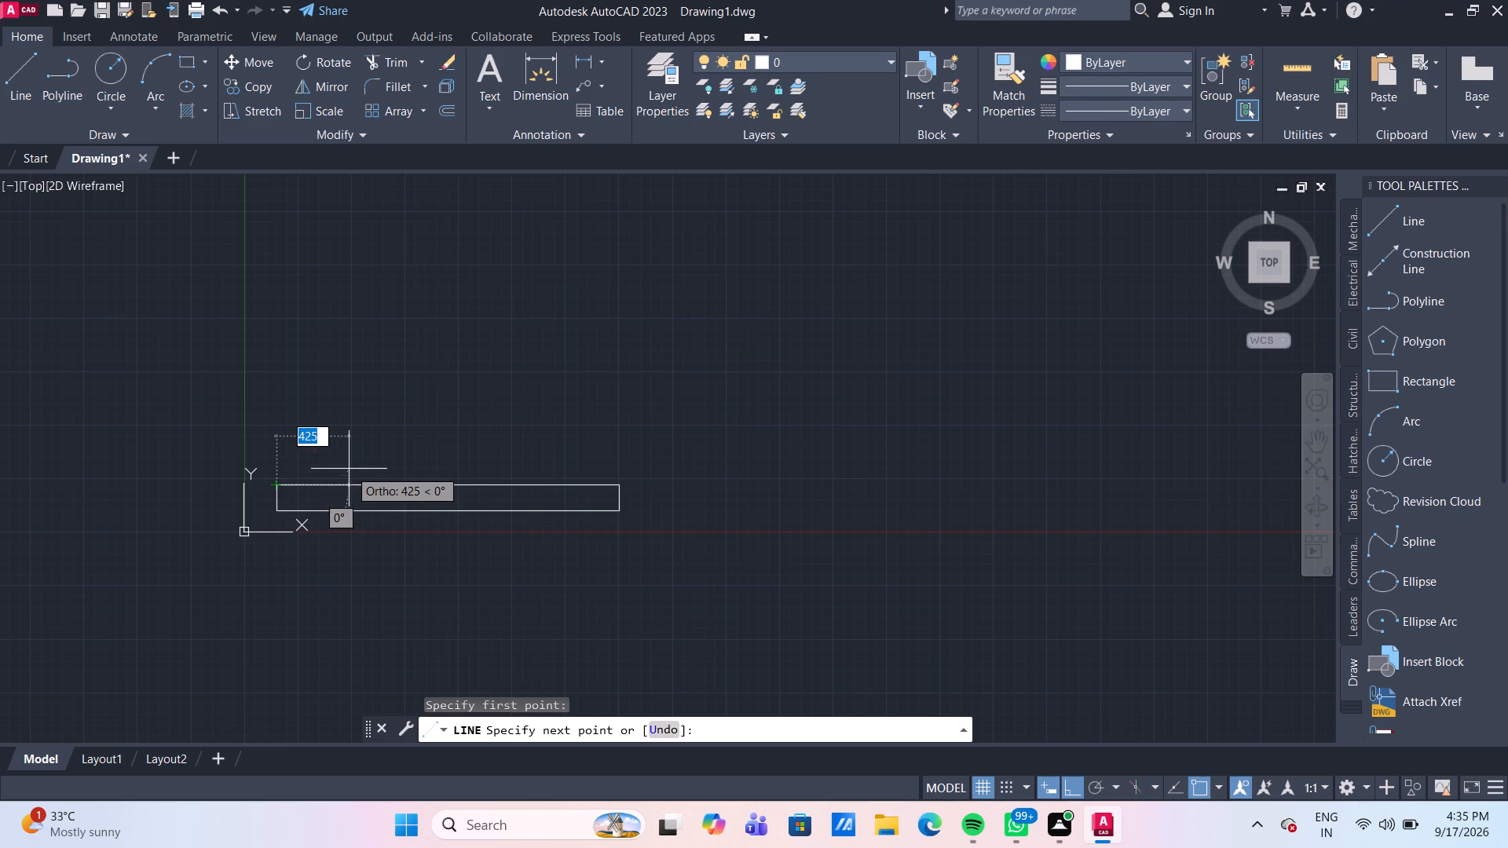
scroll(349, 467, up, 2)
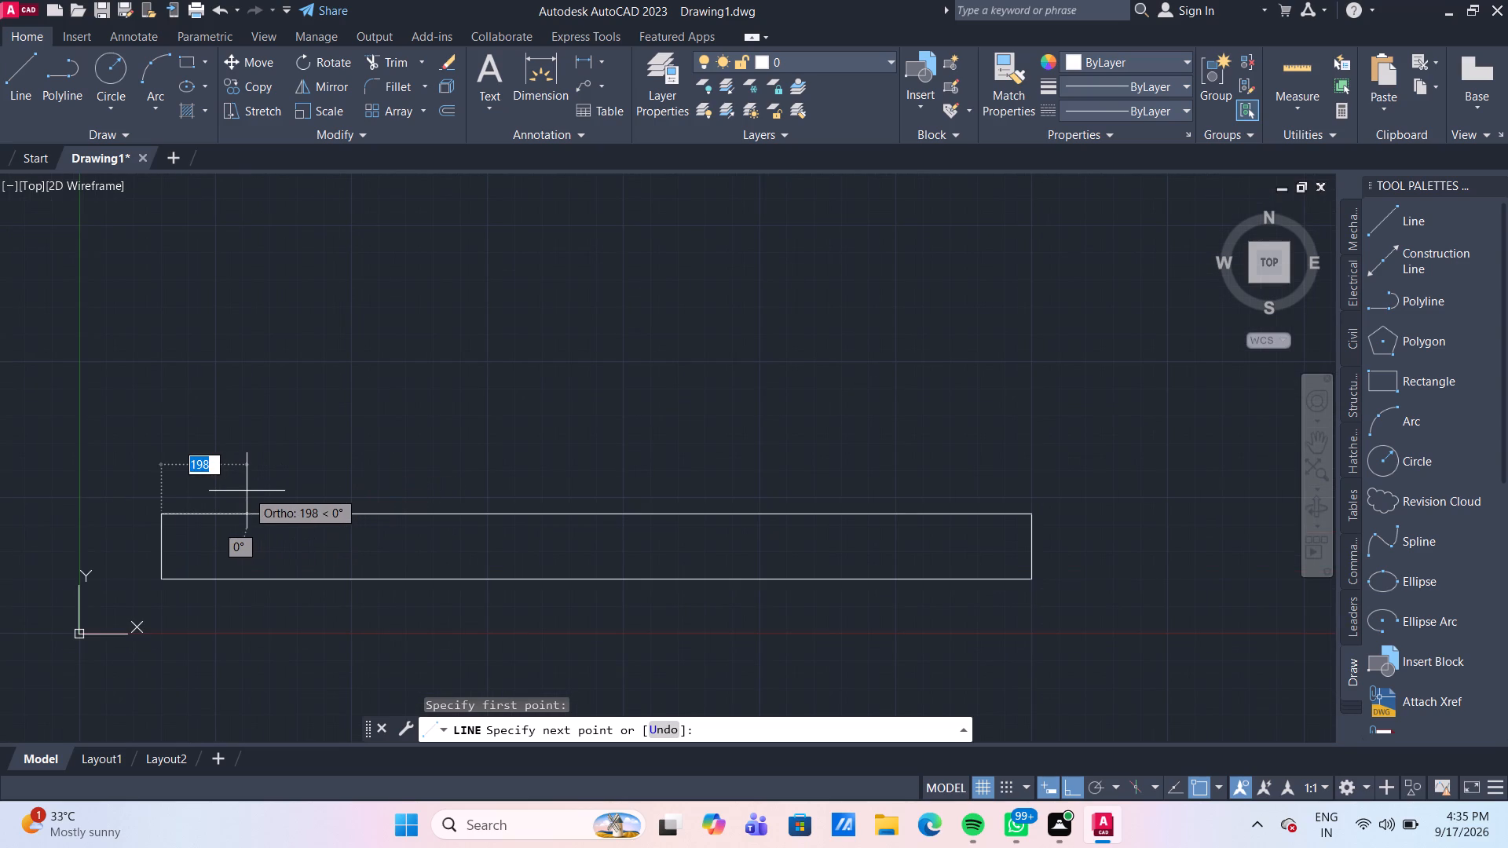
text(200)
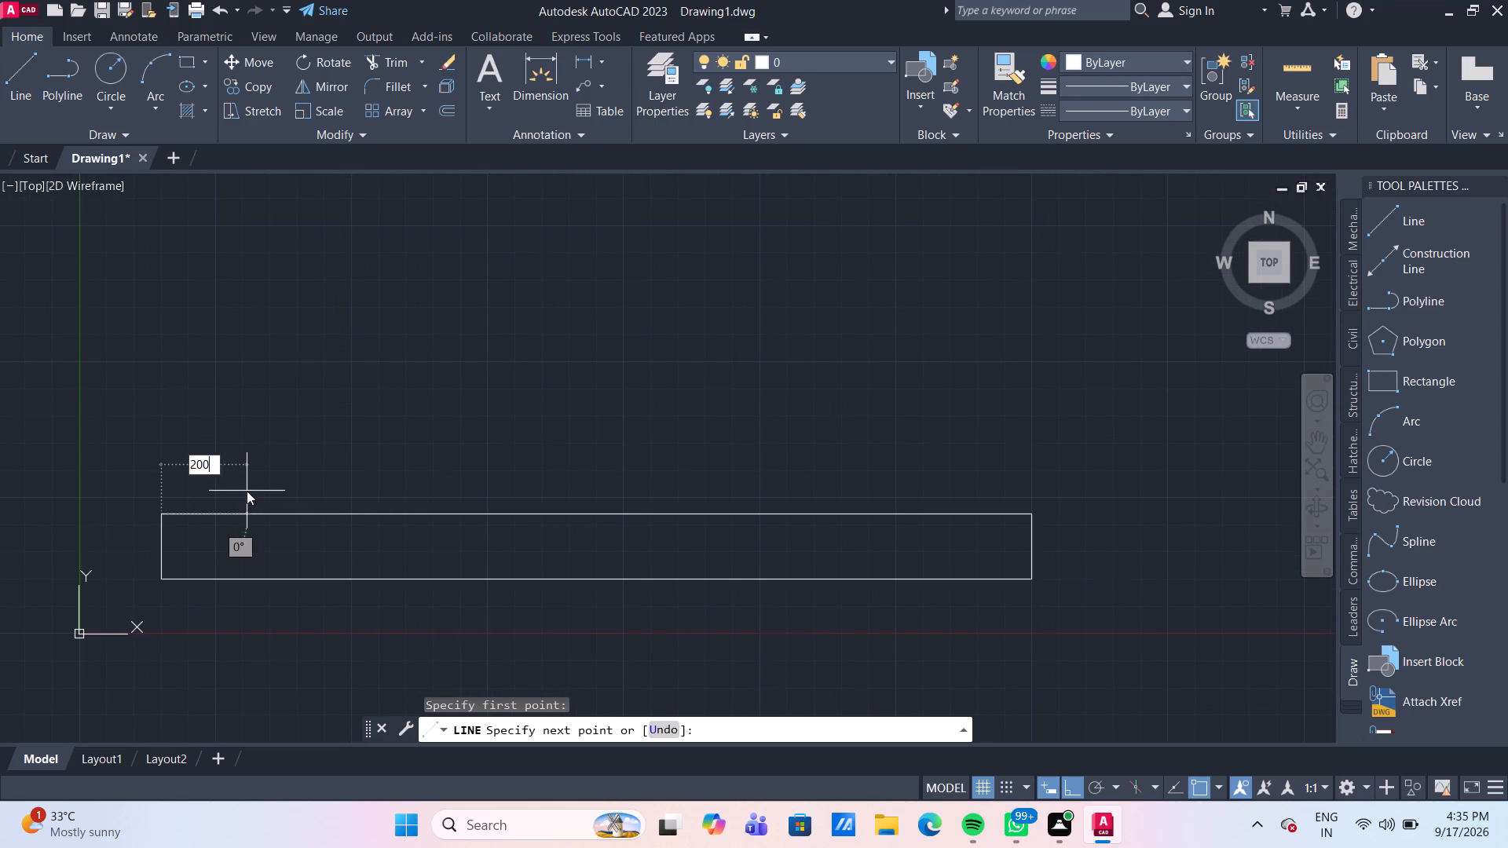
key(Return)
key(Return)
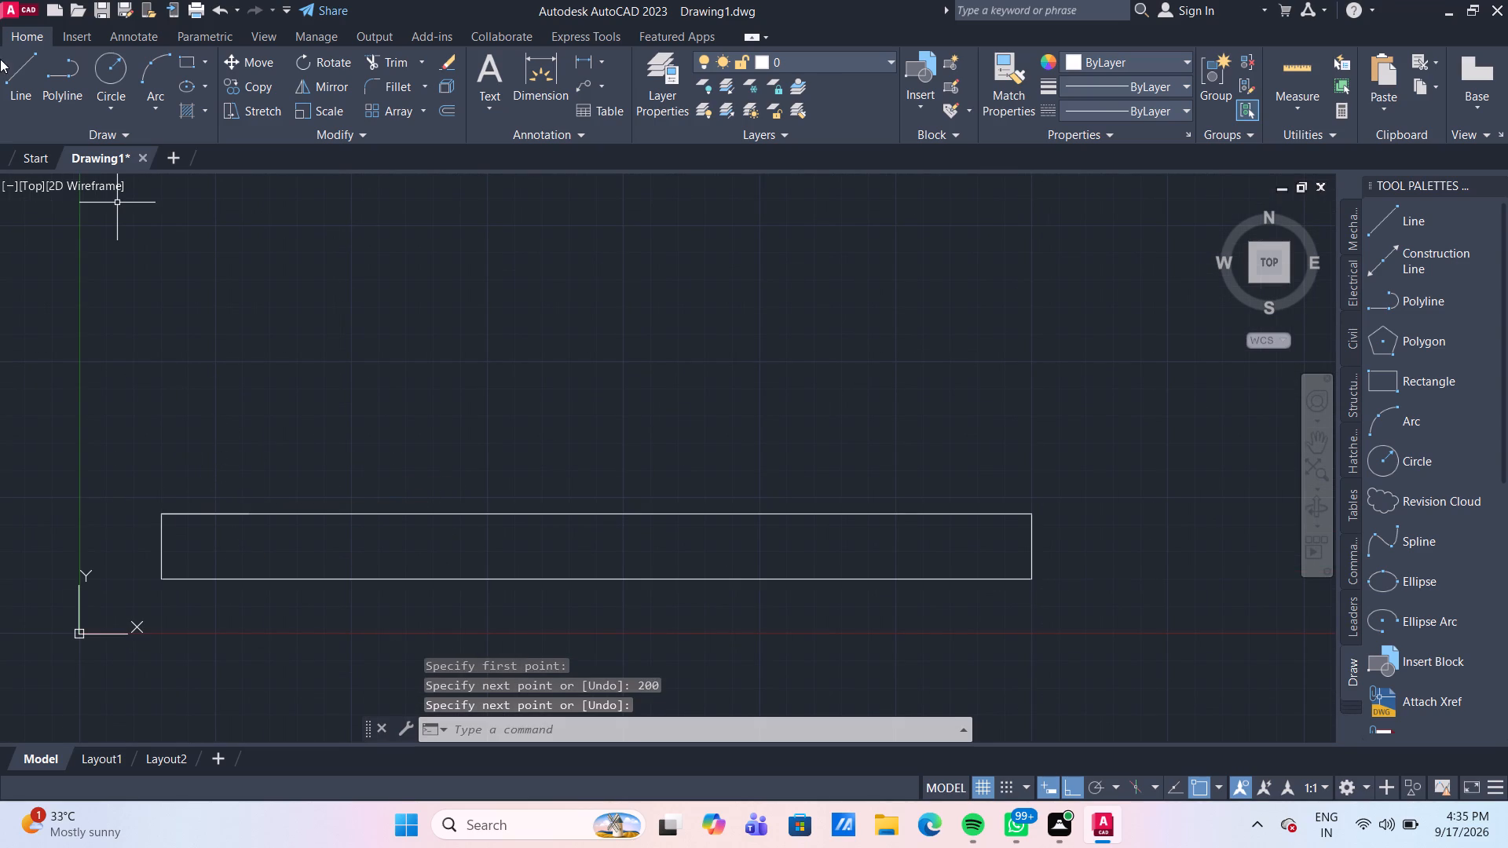
Start a line at the free end of the 200 mm segment and draw it 2500 mm vertically upward.
click(7, 70)
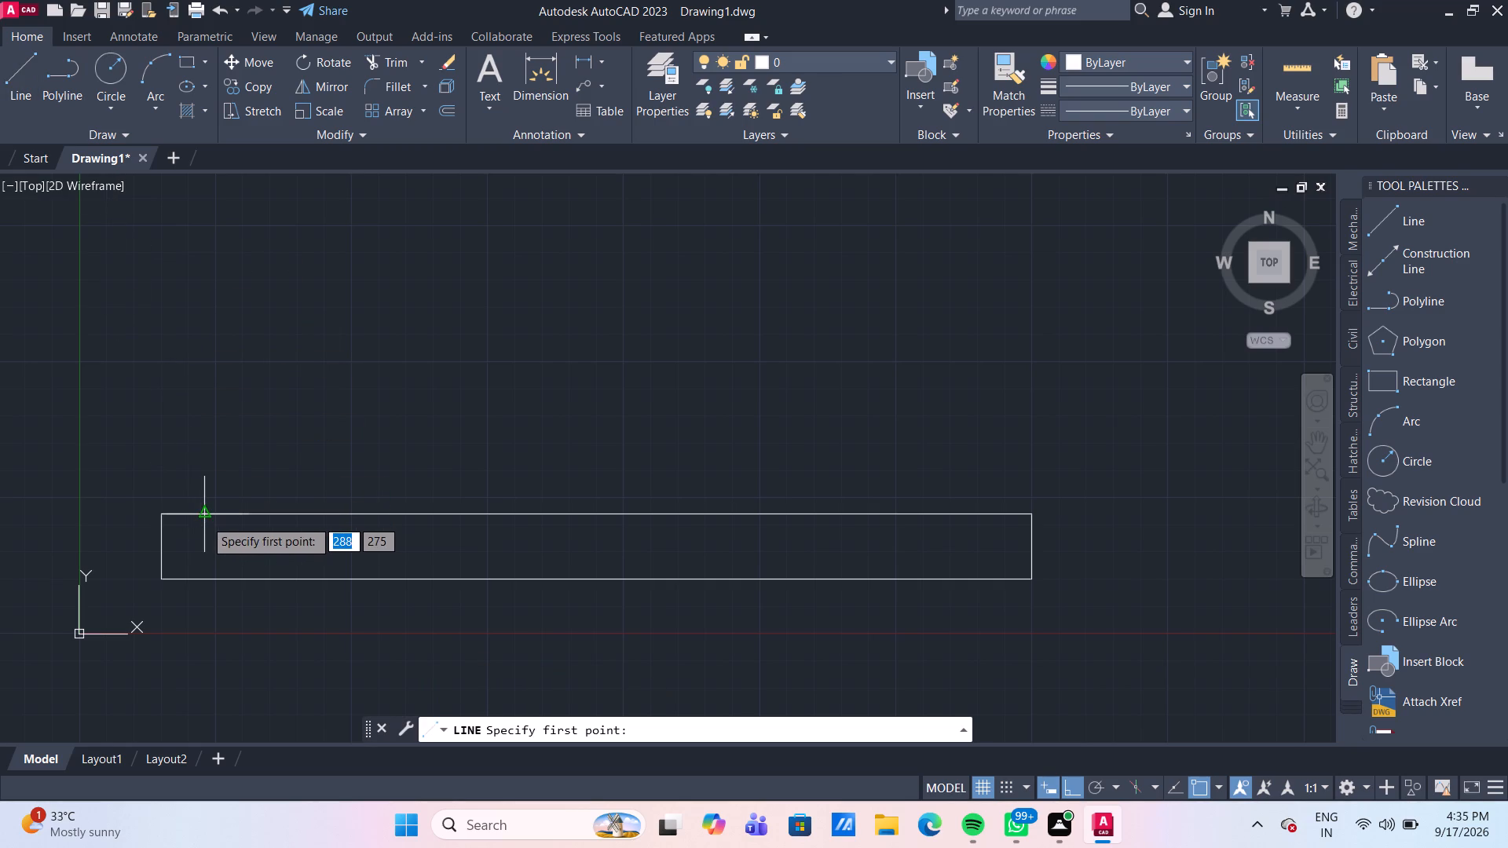
click(251, 519)
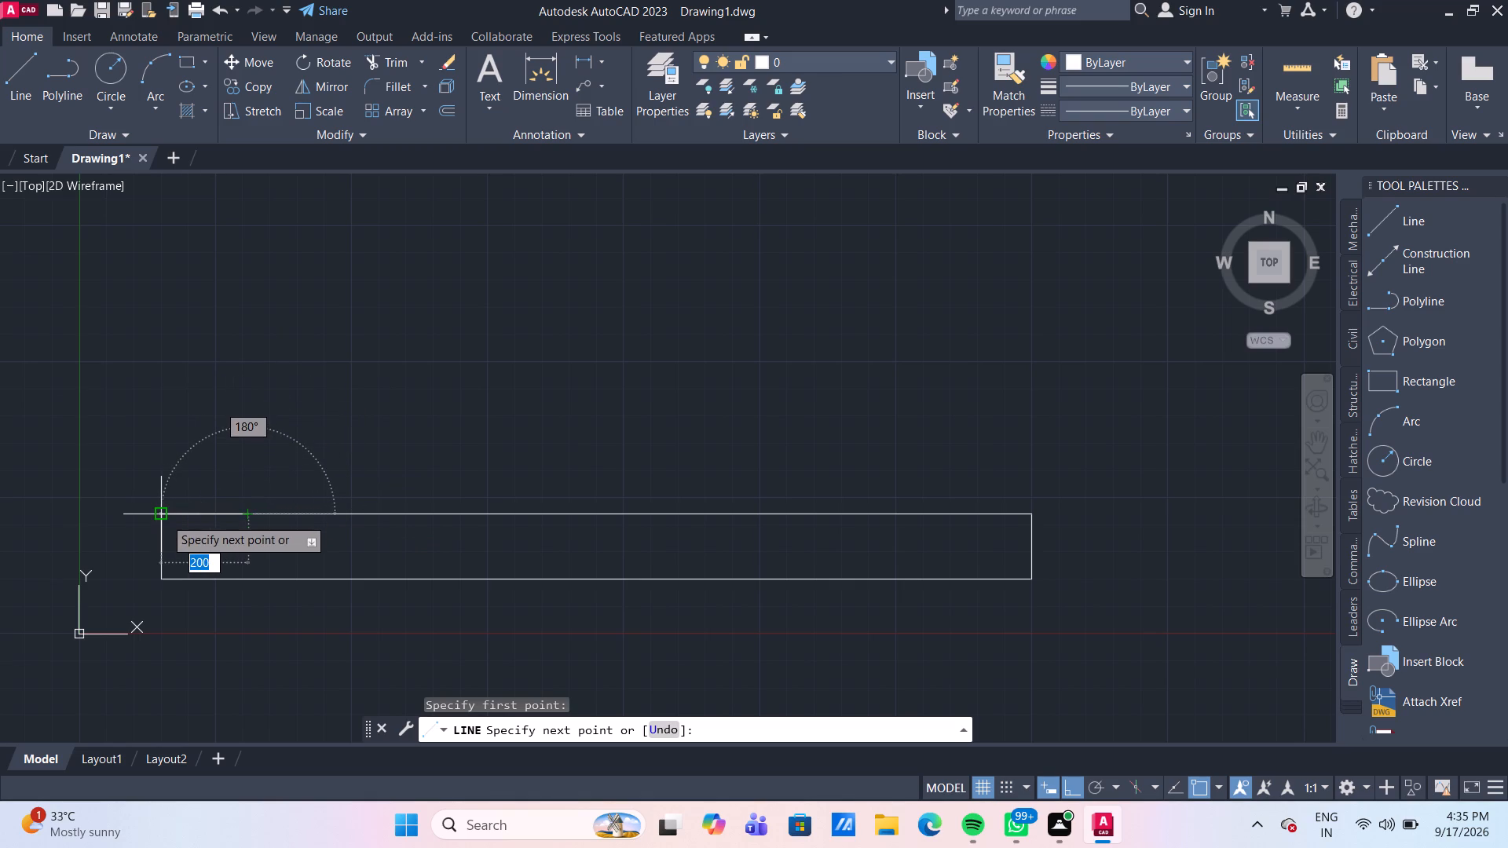
scroll(265, 371, down, 3)
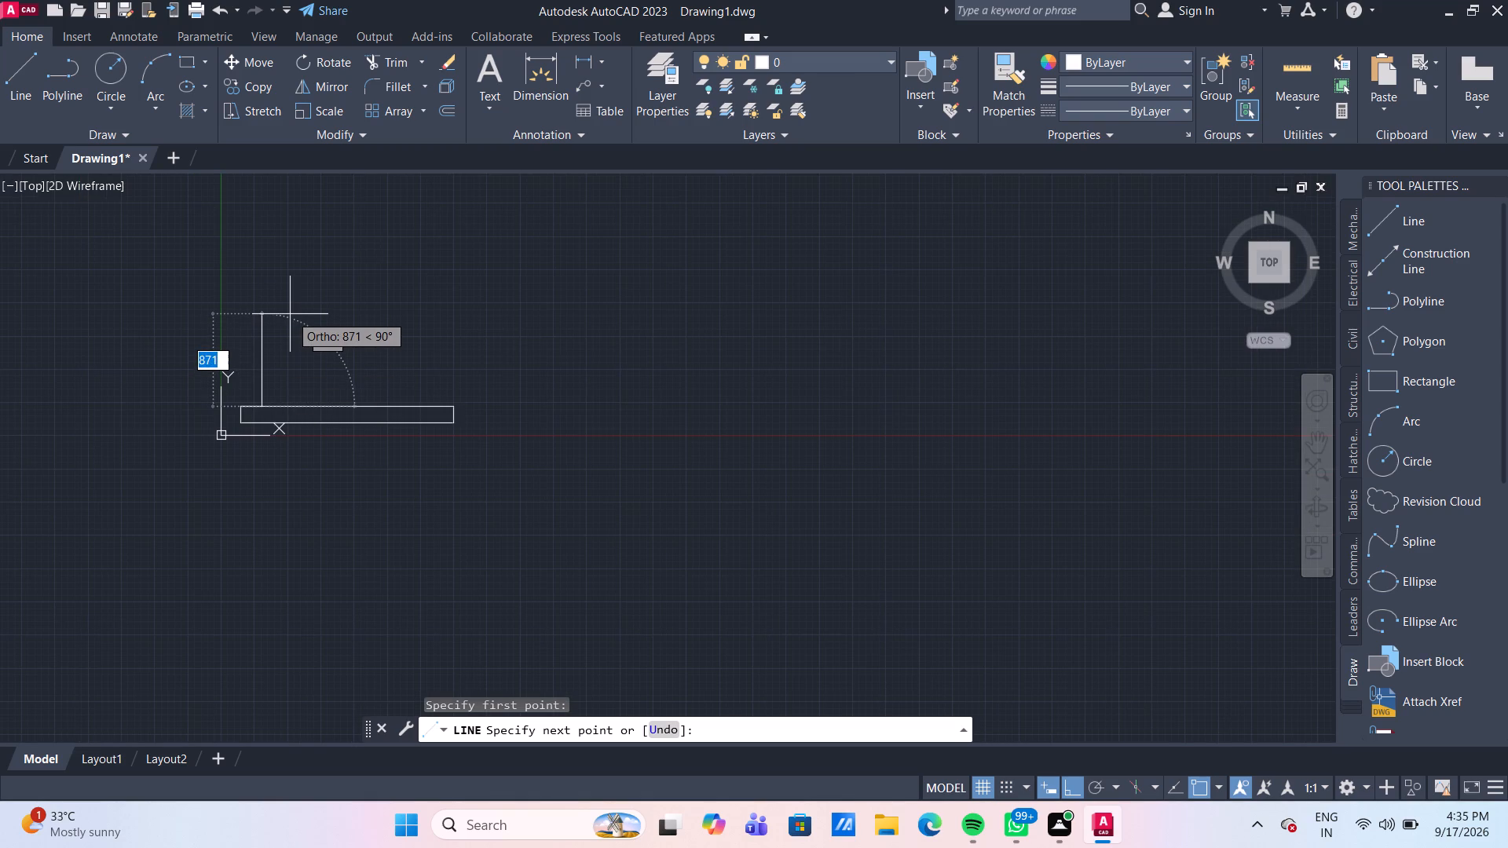
middle_drag(294, 315, 280, 452)
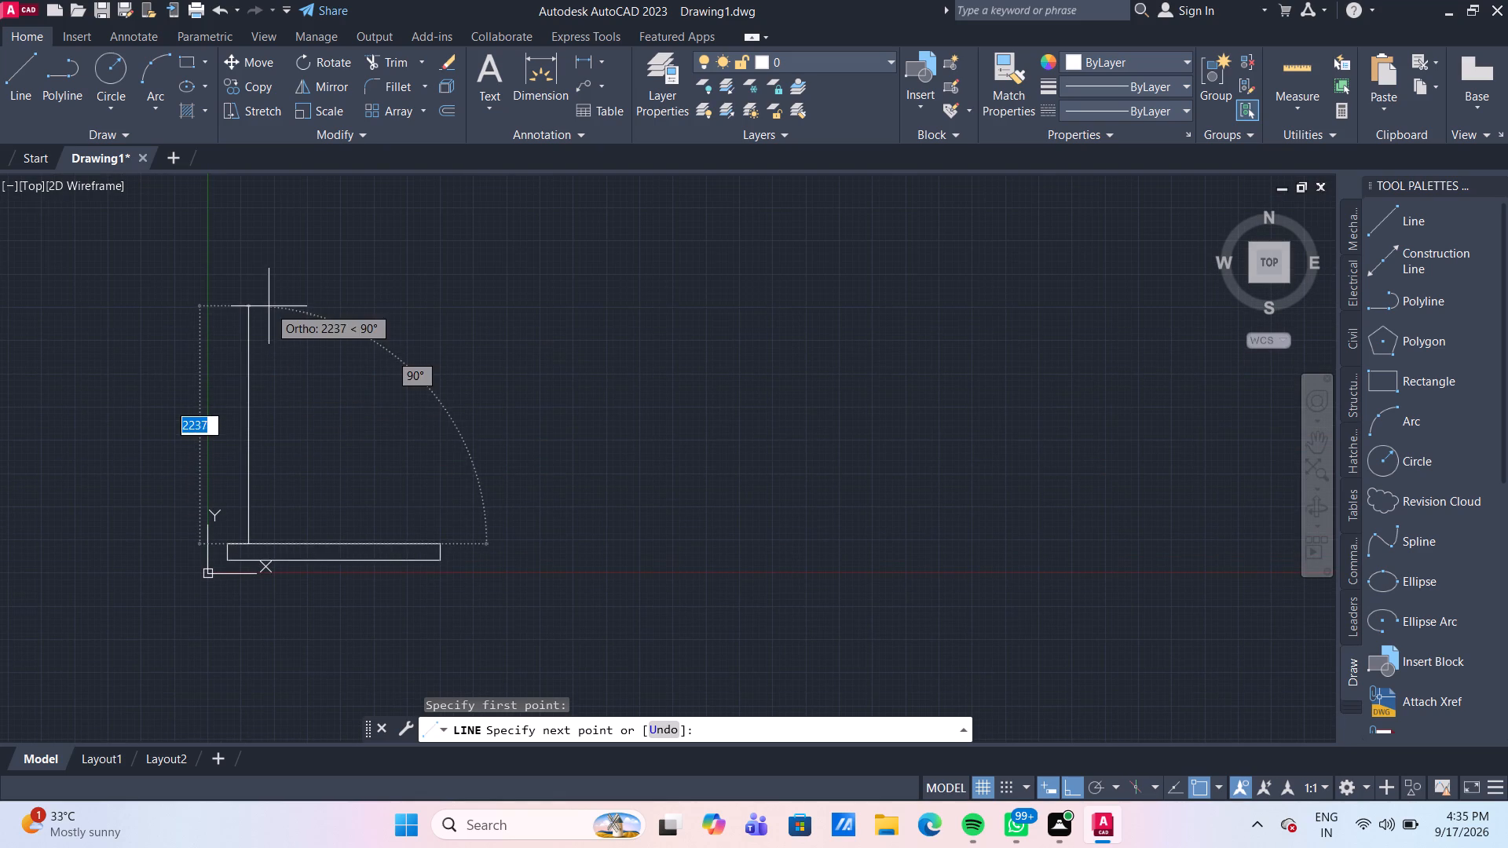
scroll(273, 285, down, 1)
middle_drag(274, 285, 254, 374)
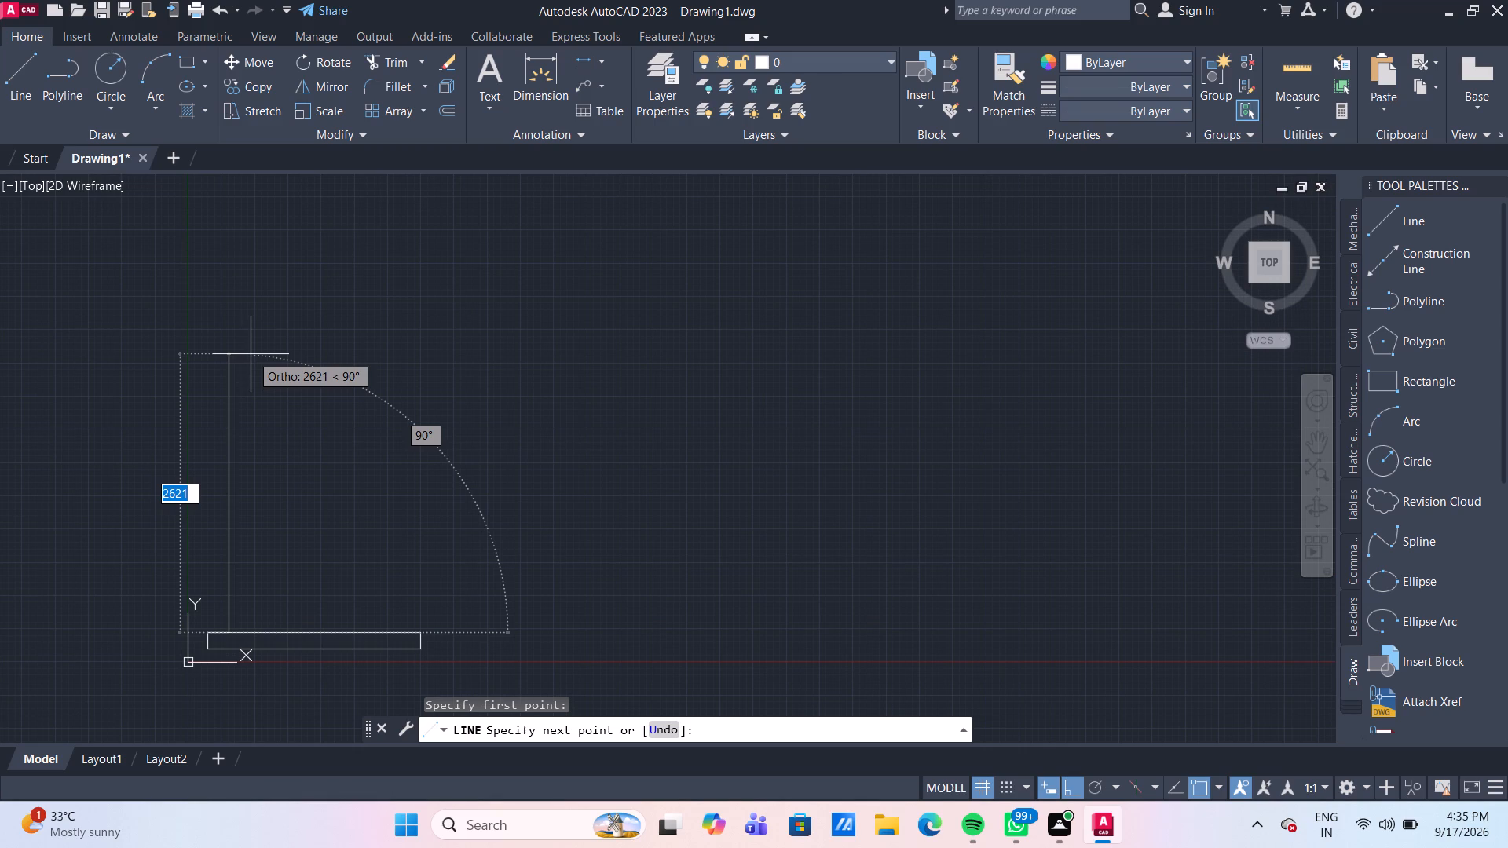
text(25)
text(00)
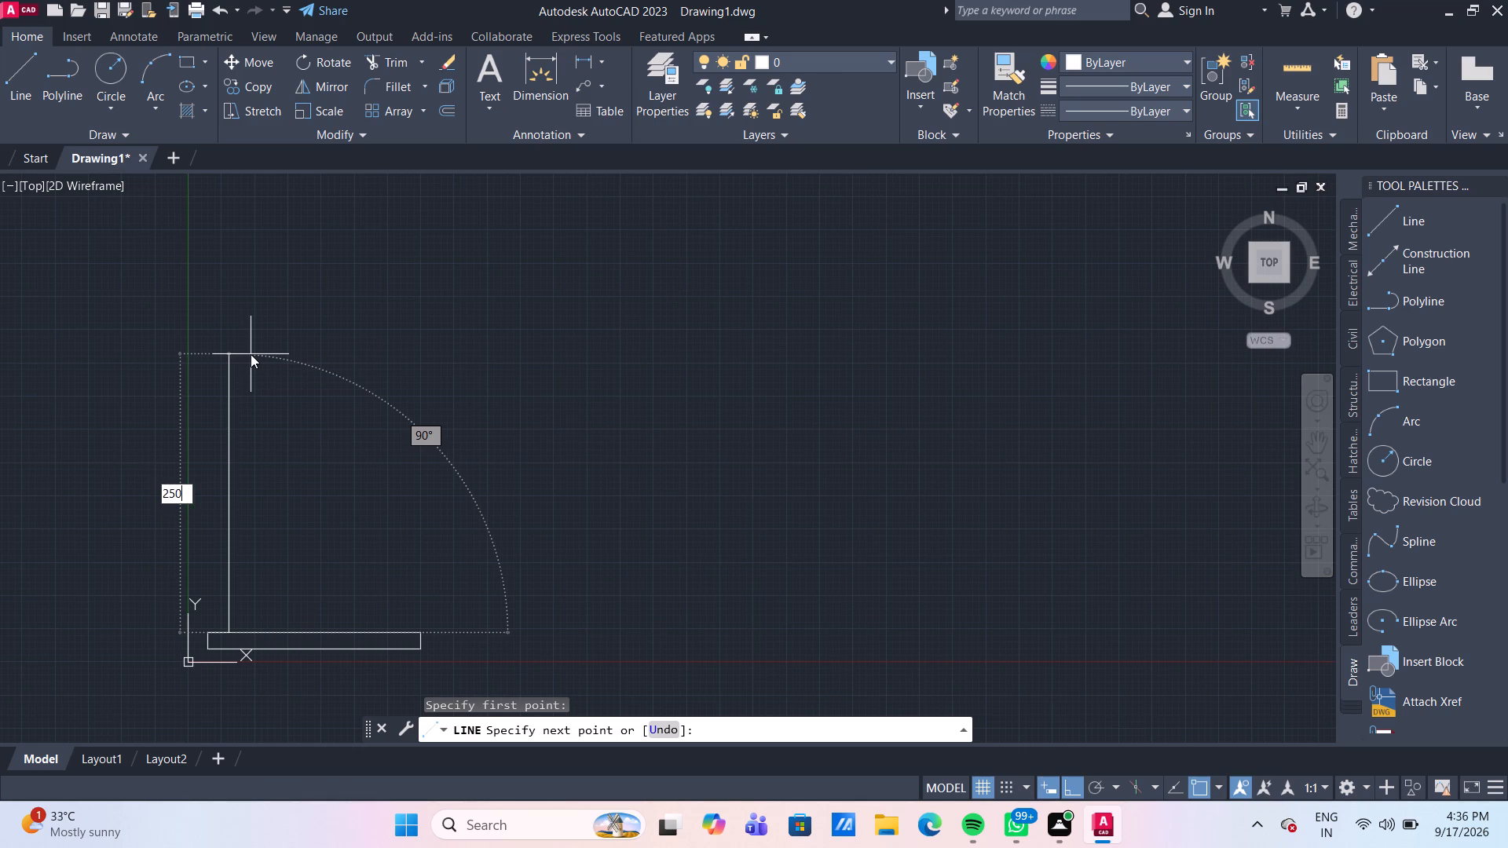
key(Return)
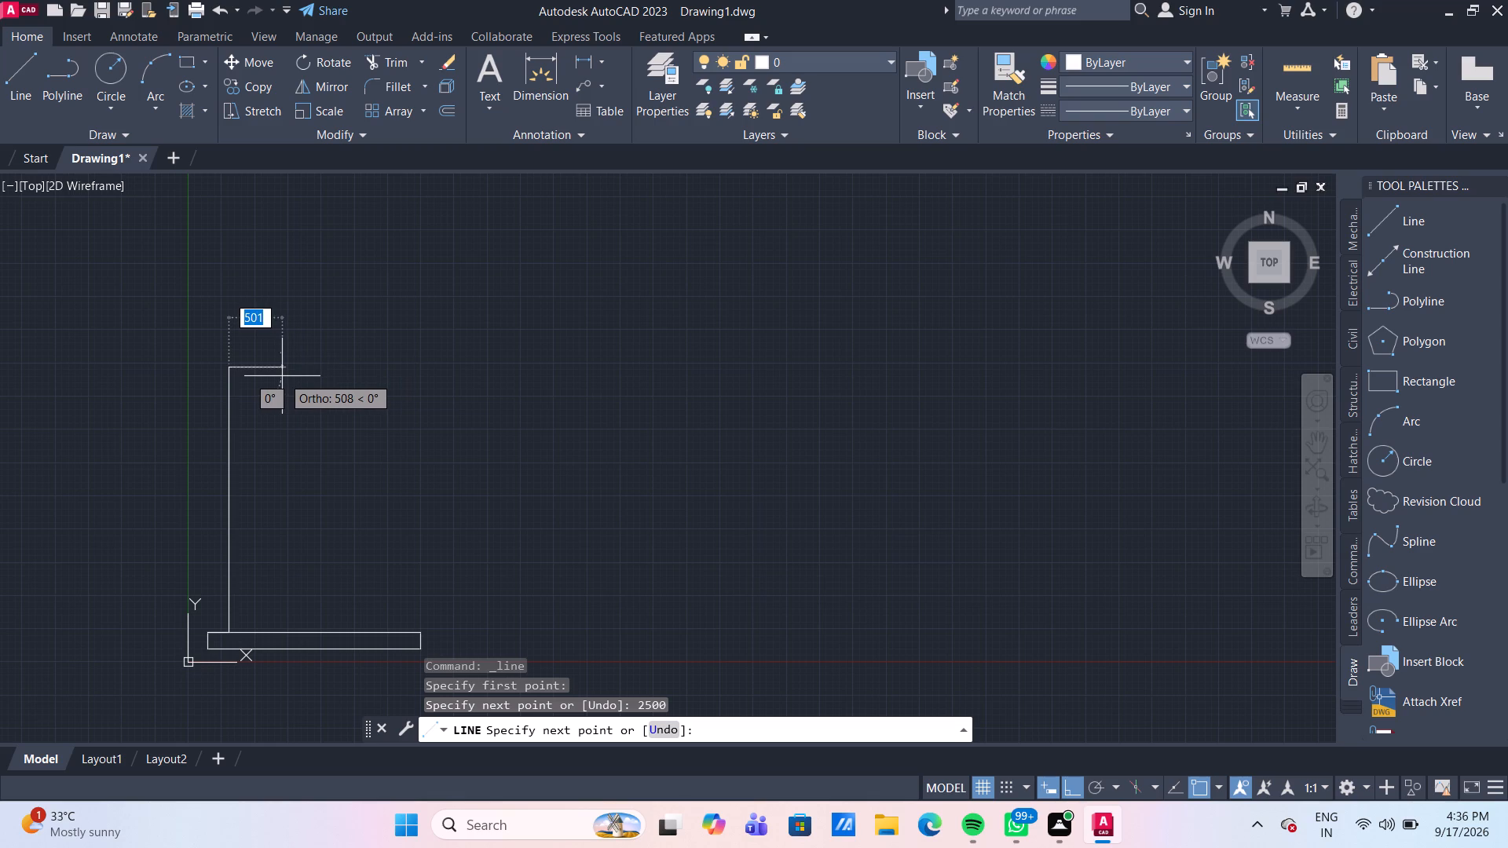
Continue the outline with segments 500 mm in positive X, 750 mm upward and 1800 mm in positive X.
text(500)
key(Return)
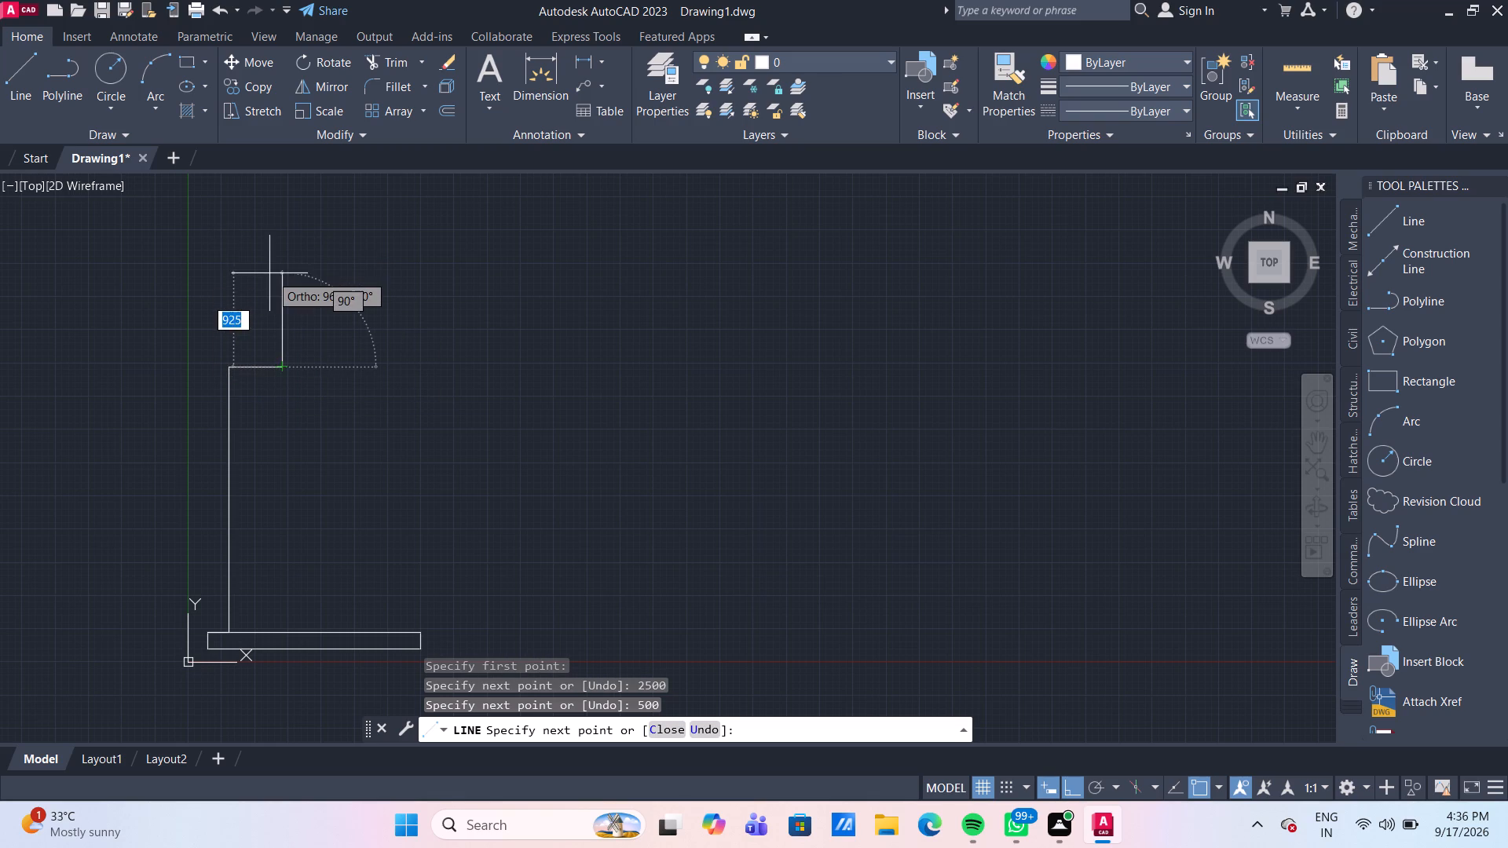
text(750)
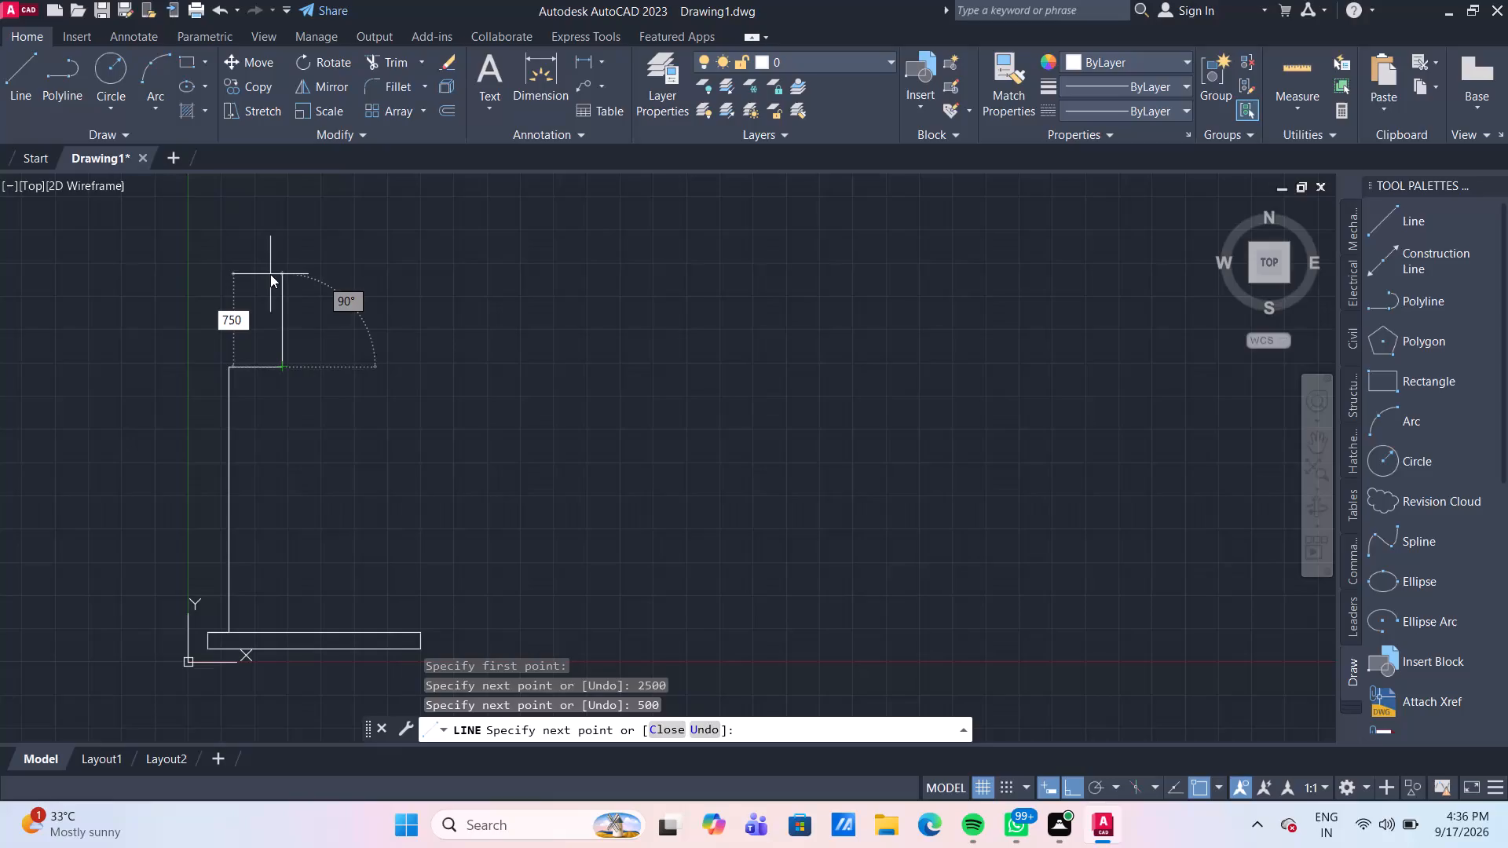
key(Return)
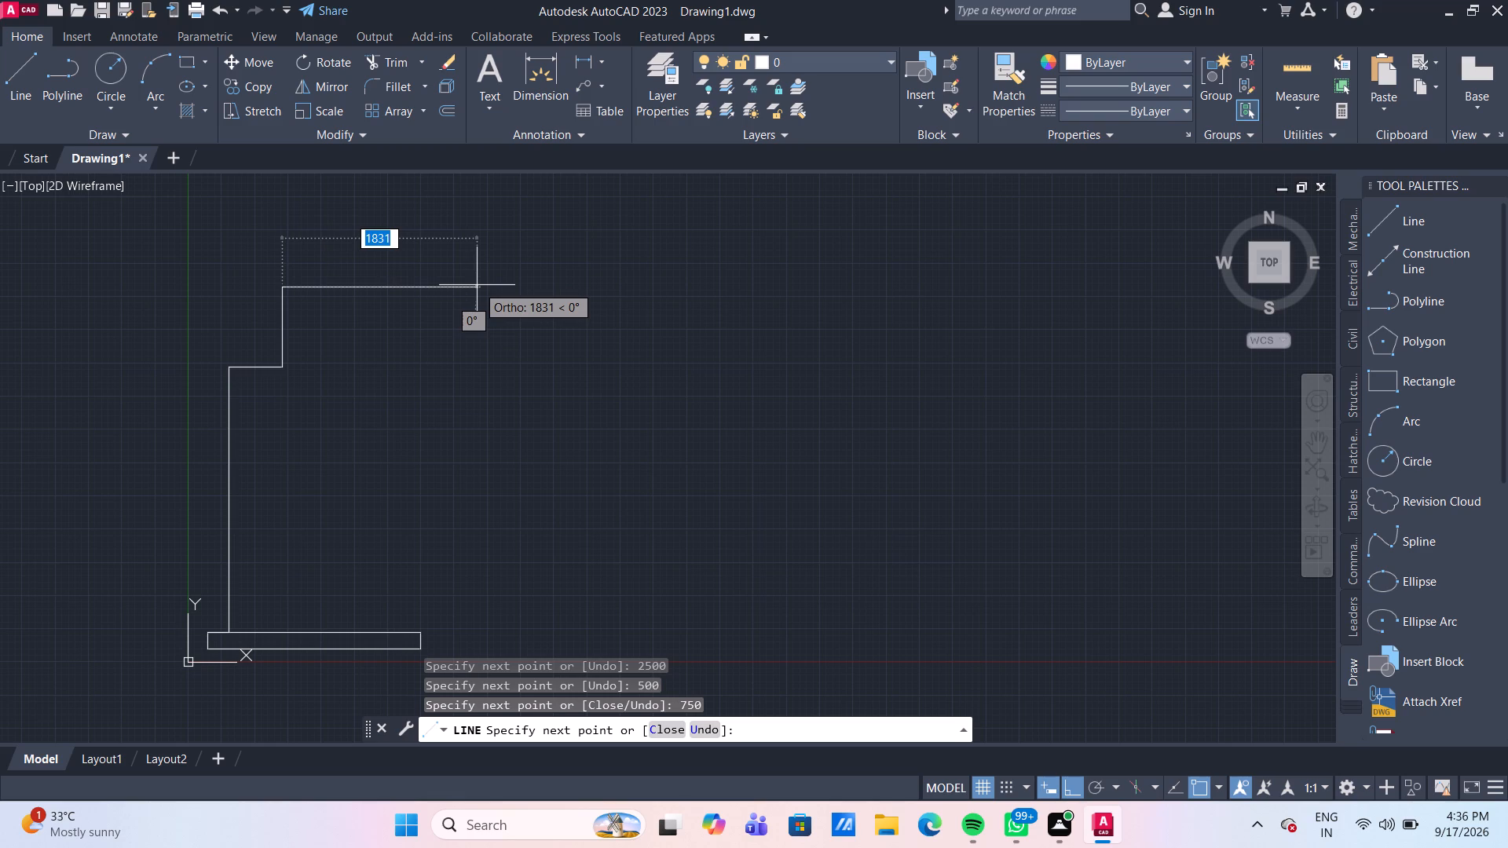
text(1800)
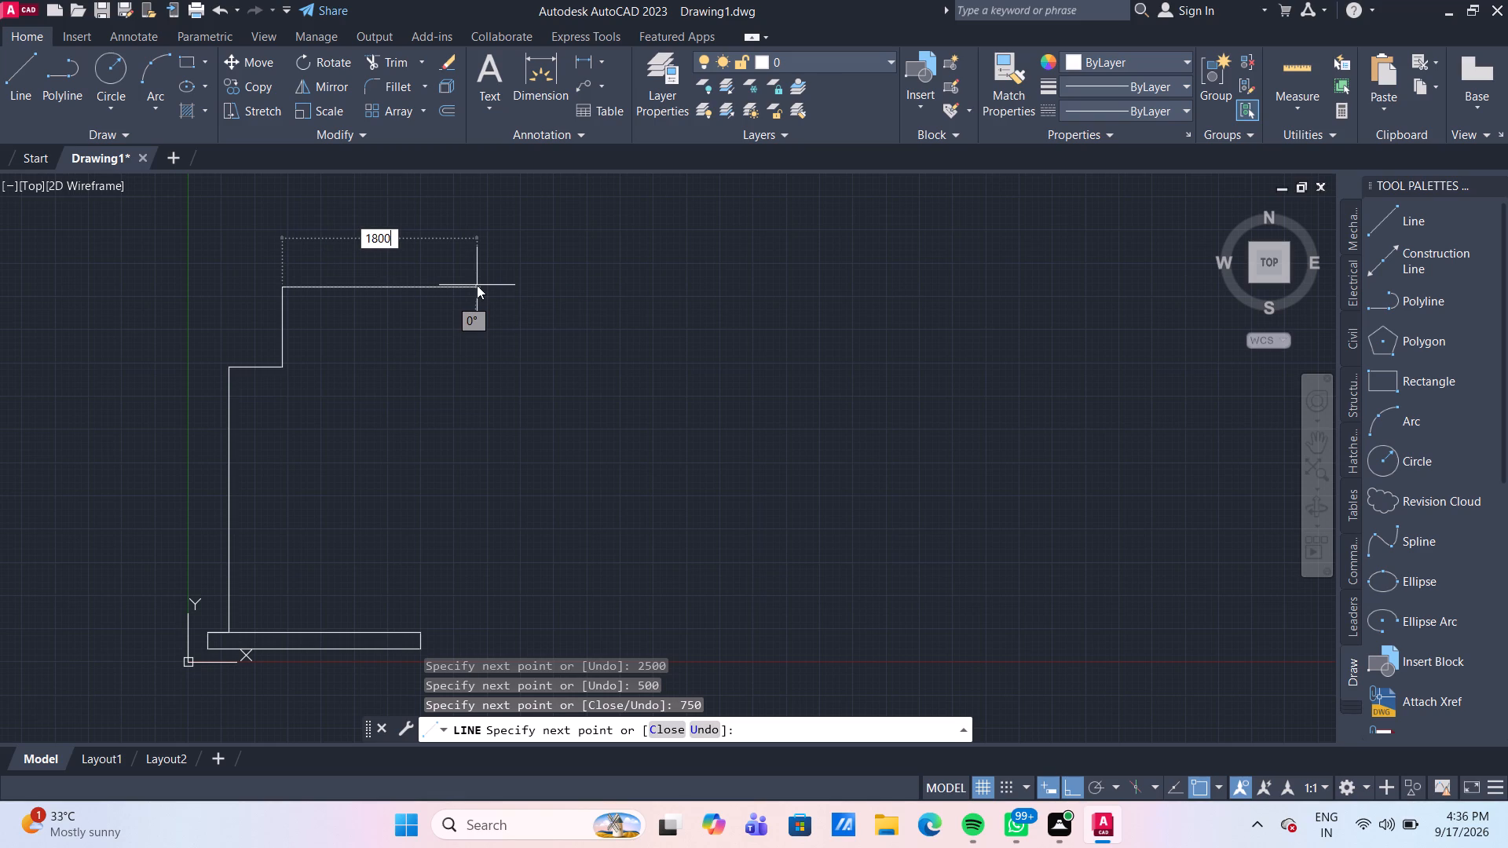
key(Return)
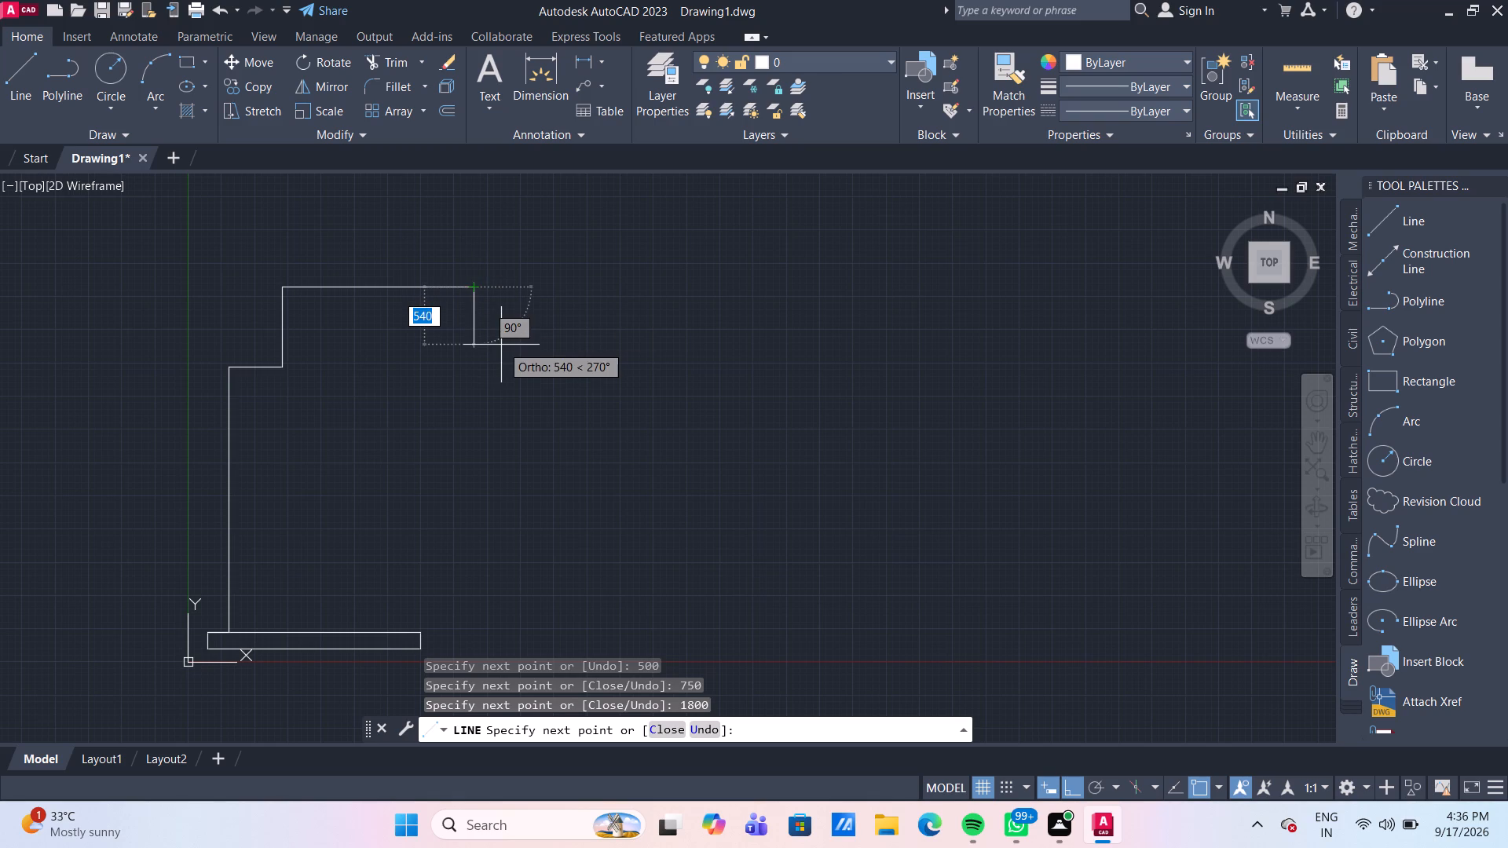
Step the outline 500 mm downward and extend it 1000 mm in the positive X direction.
text(500)
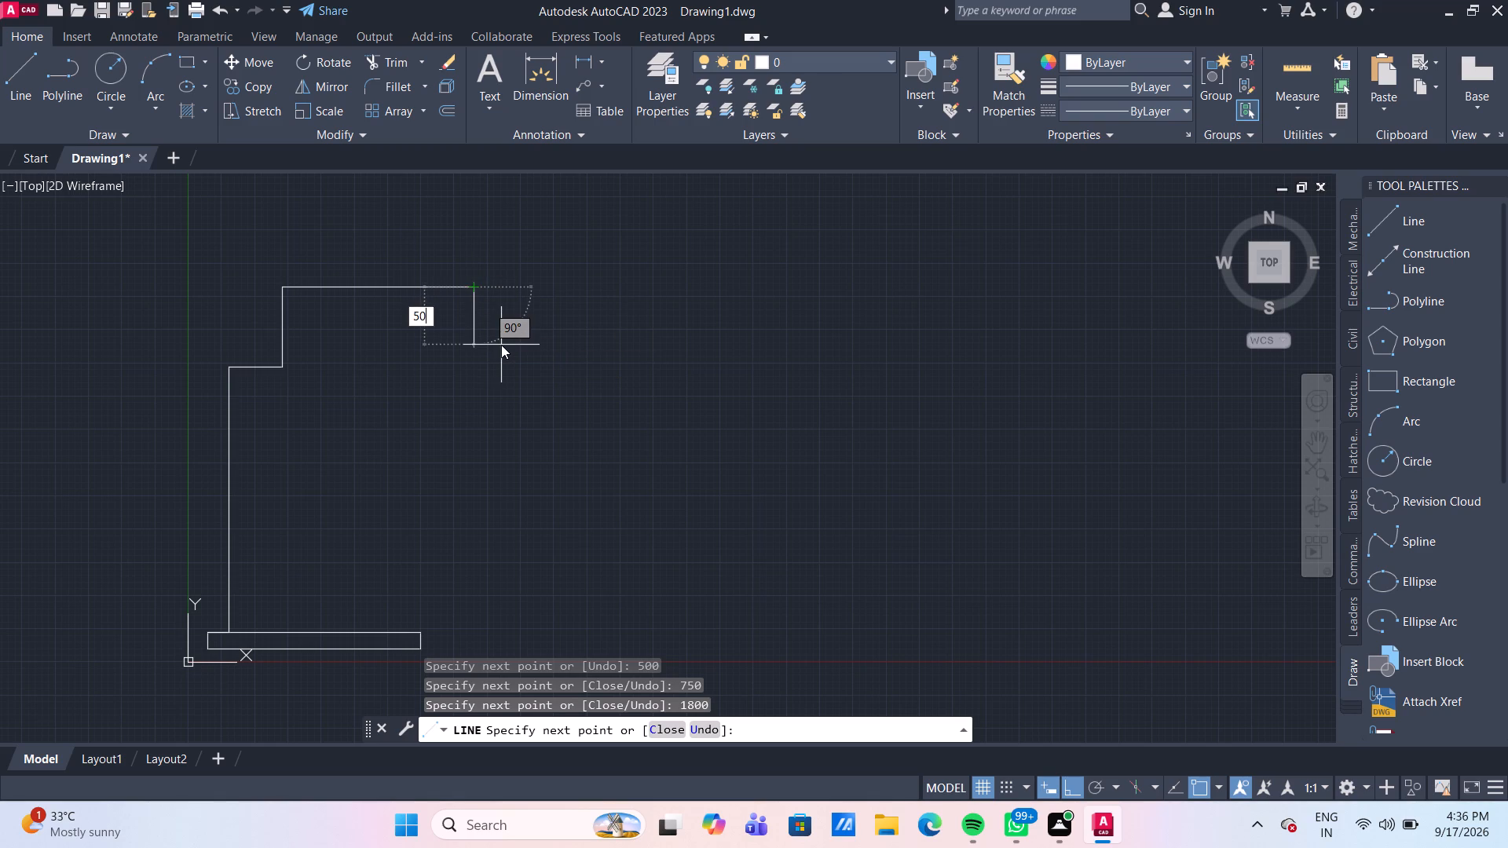
key(Return)
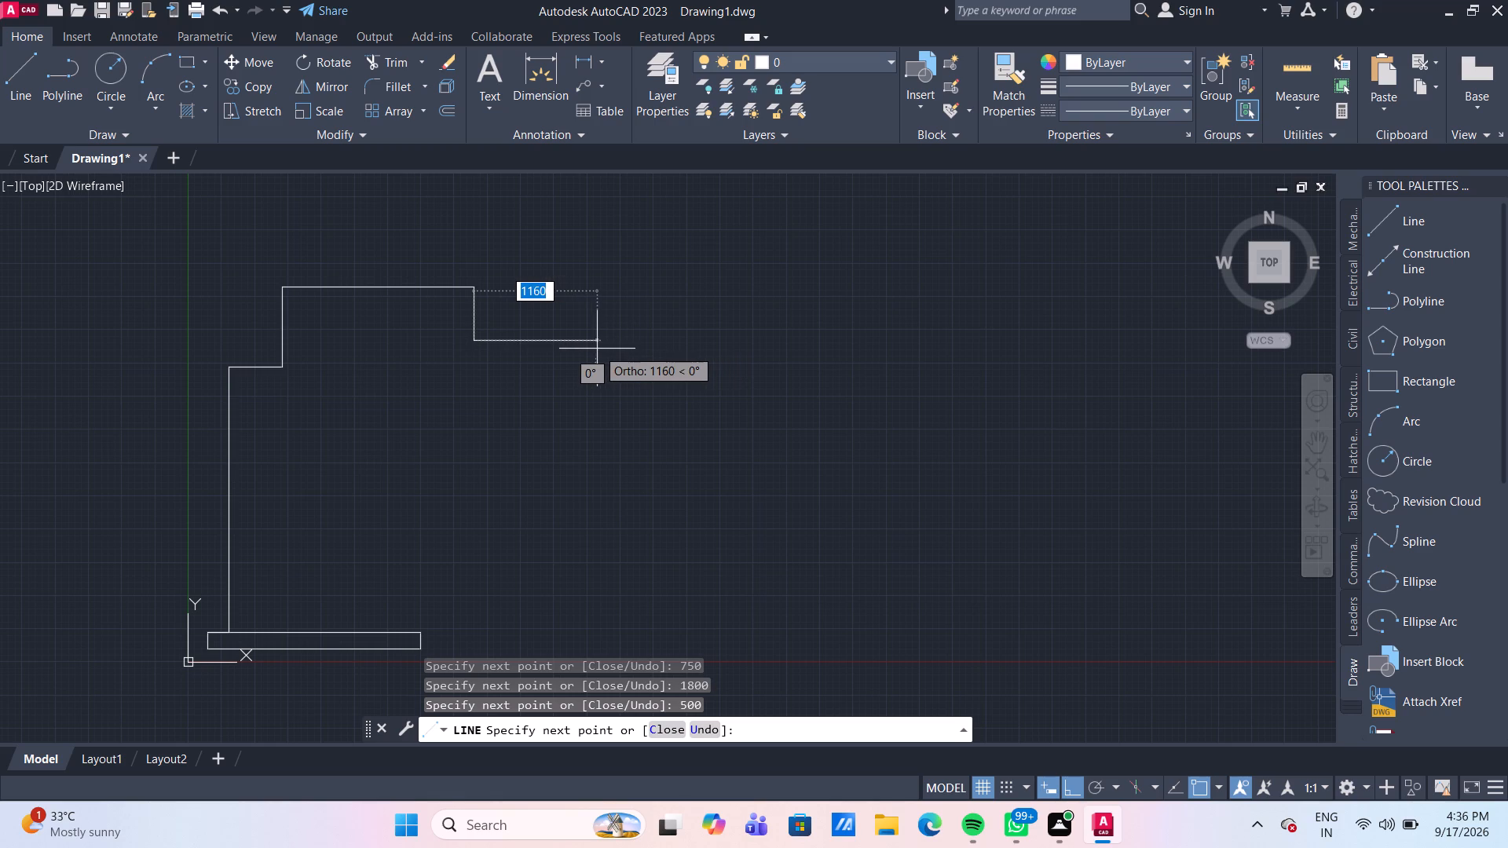
key(1)
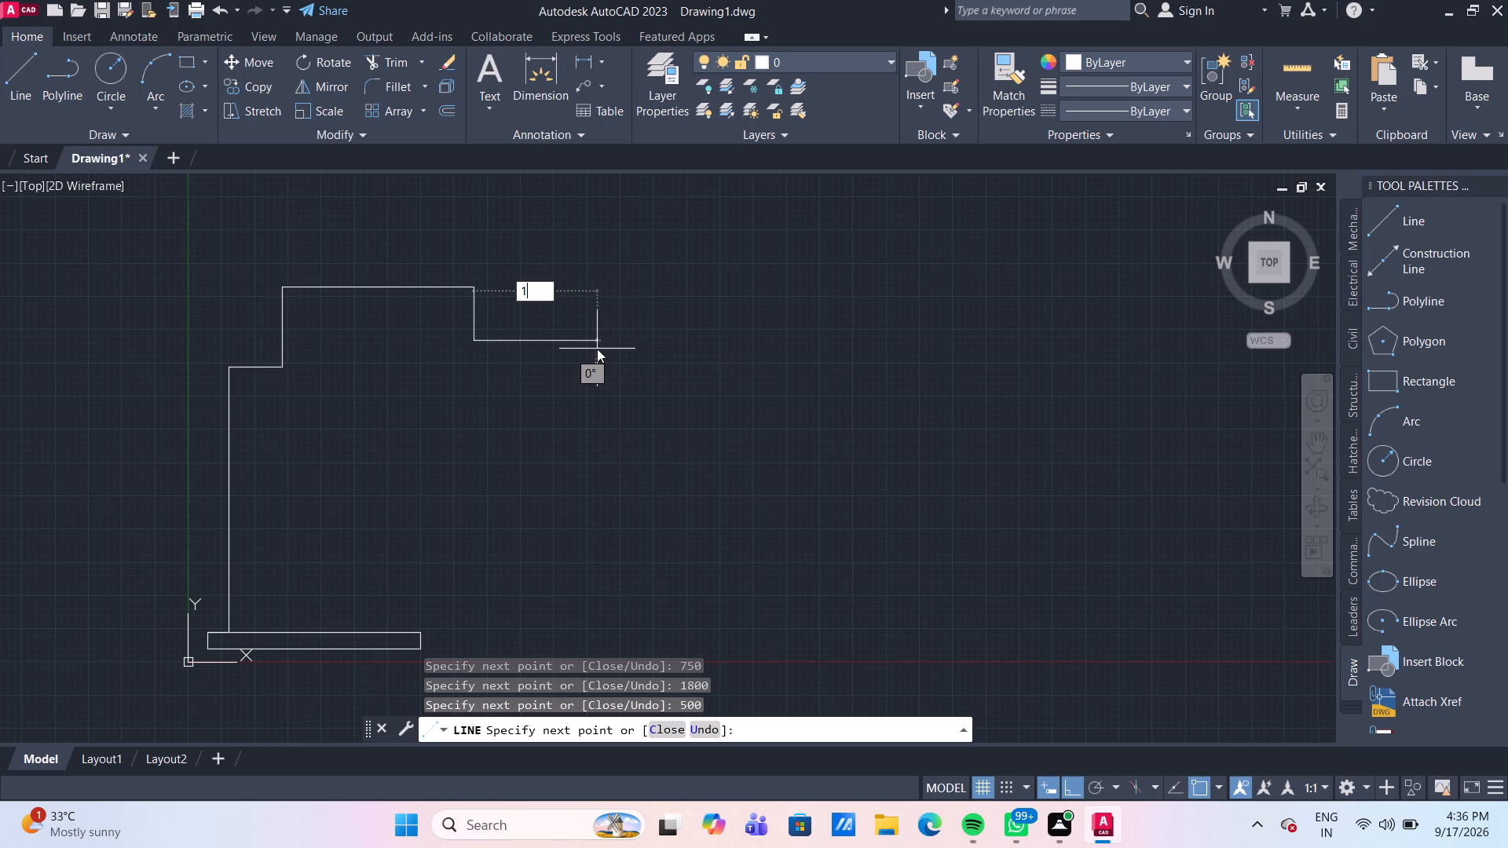
text(00)
key(0)
key(Return)
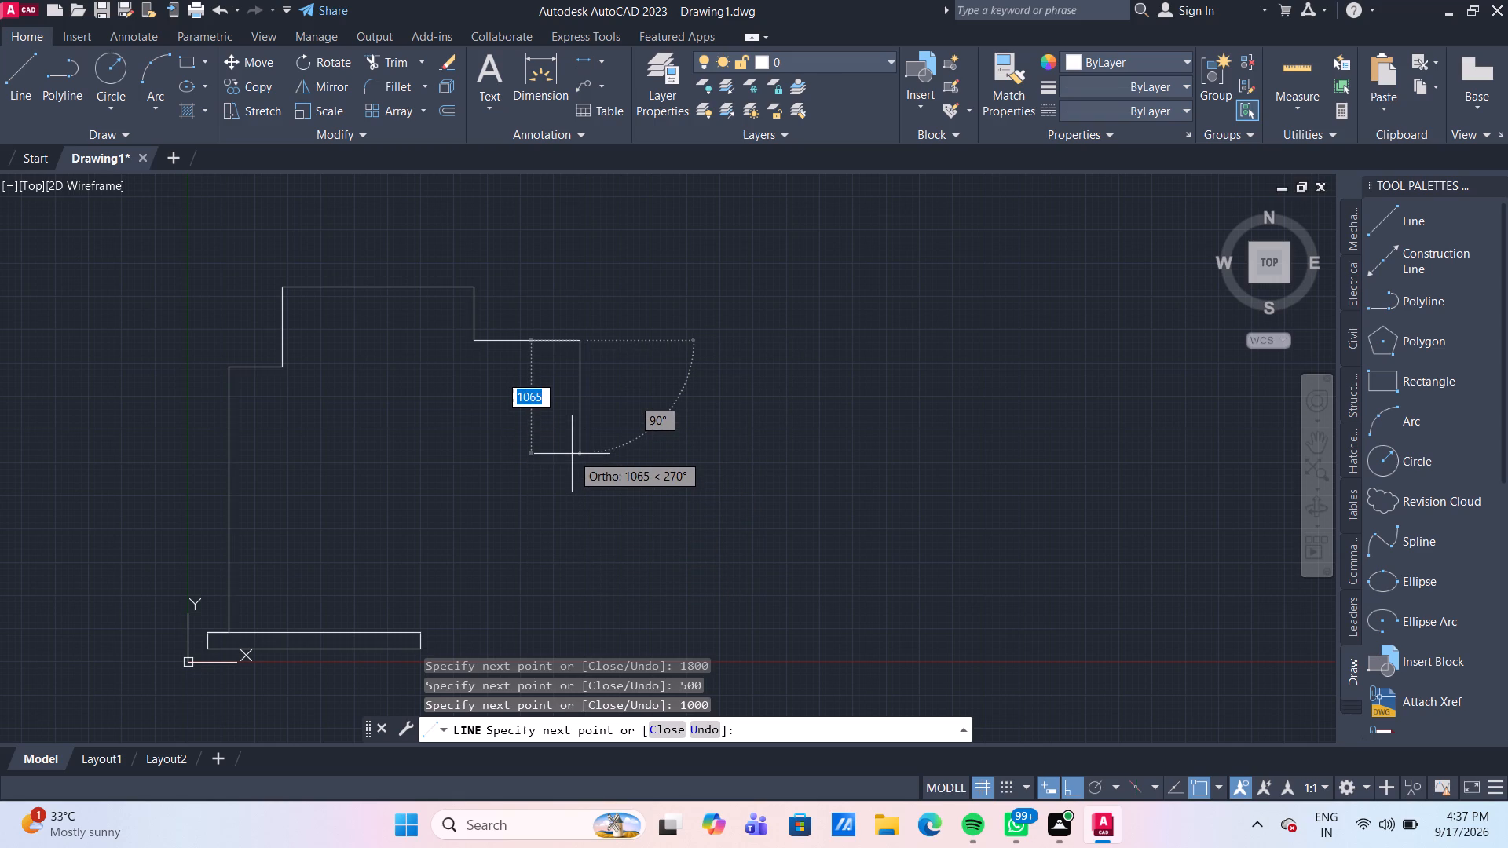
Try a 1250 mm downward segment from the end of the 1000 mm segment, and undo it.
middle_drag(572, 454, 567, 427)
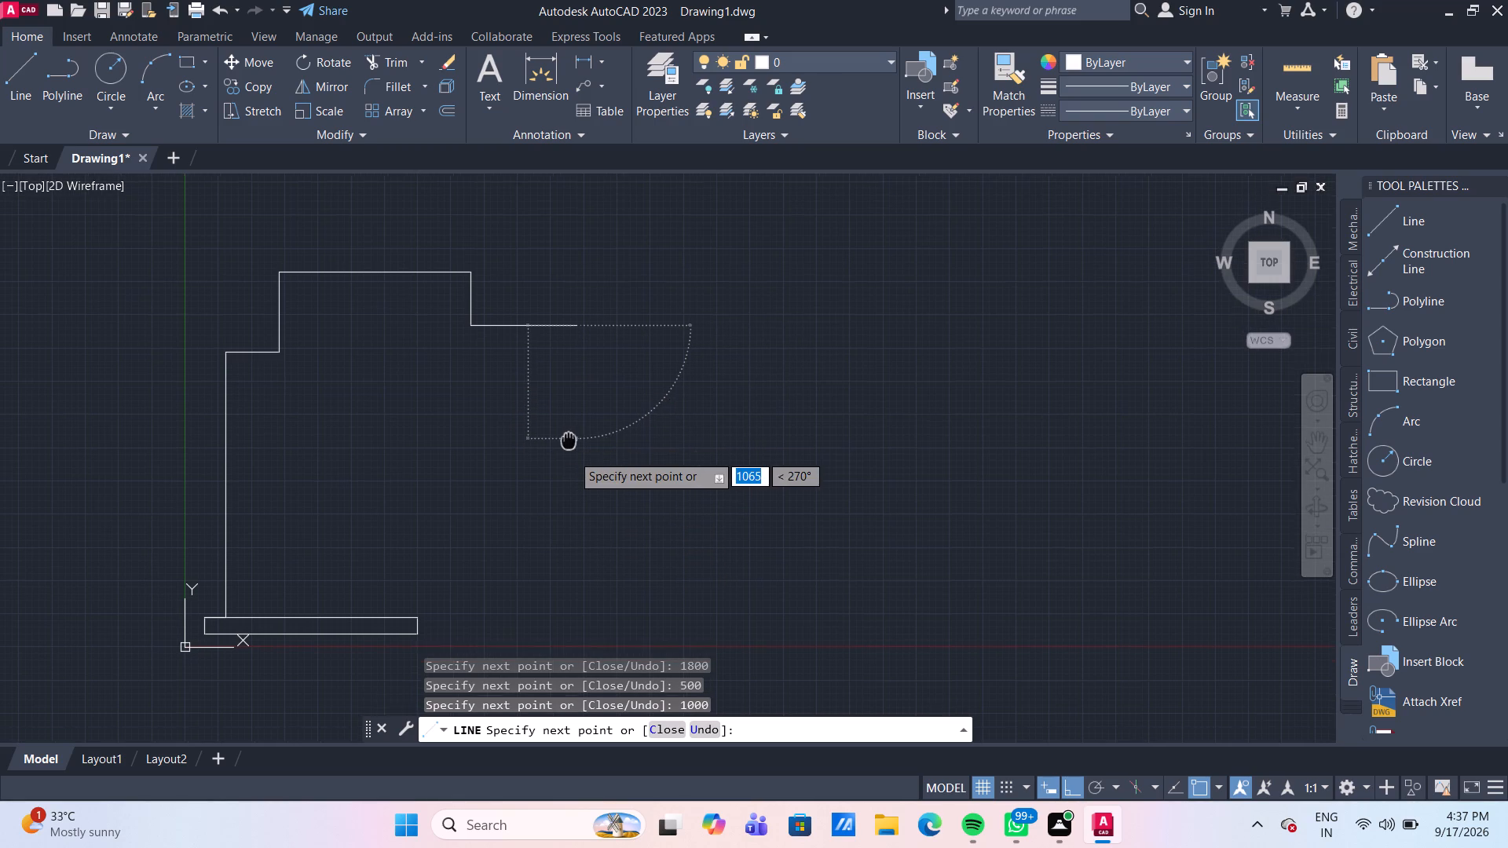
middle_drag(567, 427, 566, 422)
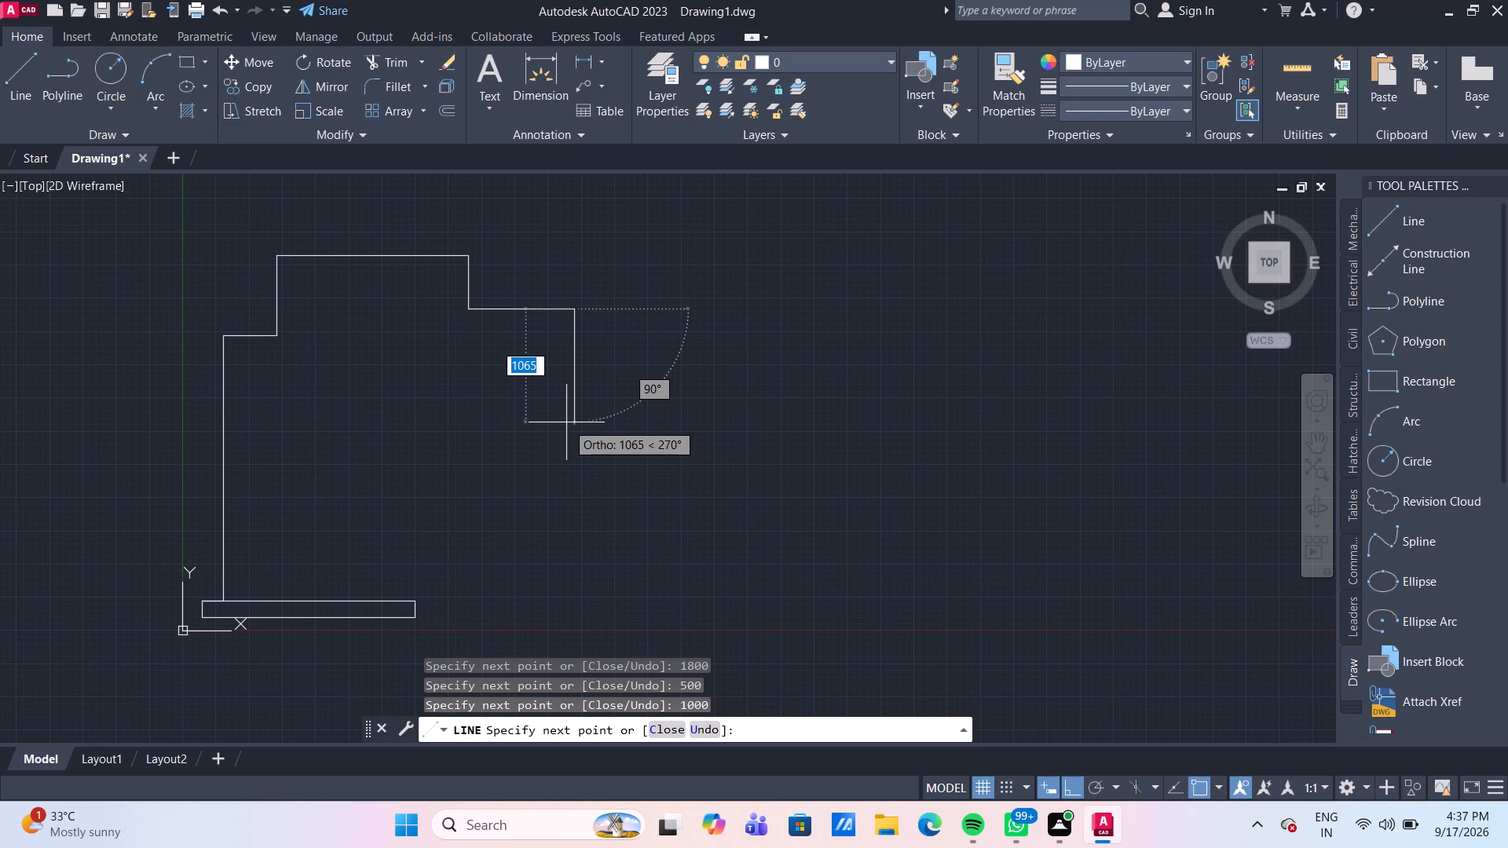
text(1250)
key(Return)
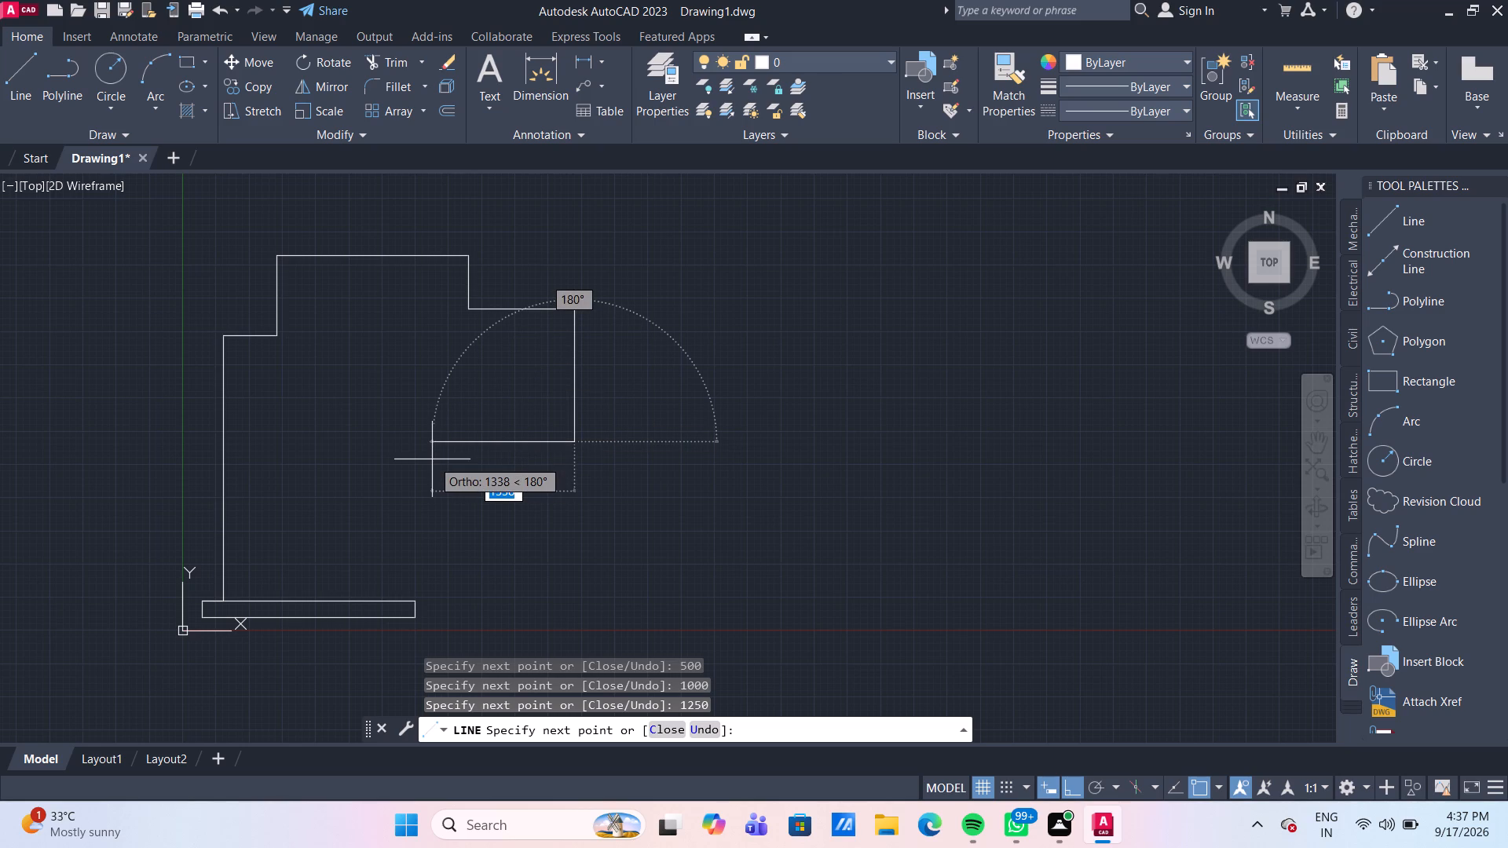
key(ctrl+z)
Continue the outline from the 1000 mm segment with 1500 mm downward, 1400 mm in negative X and 1500 mm upward.
text(1500)
key(Return)
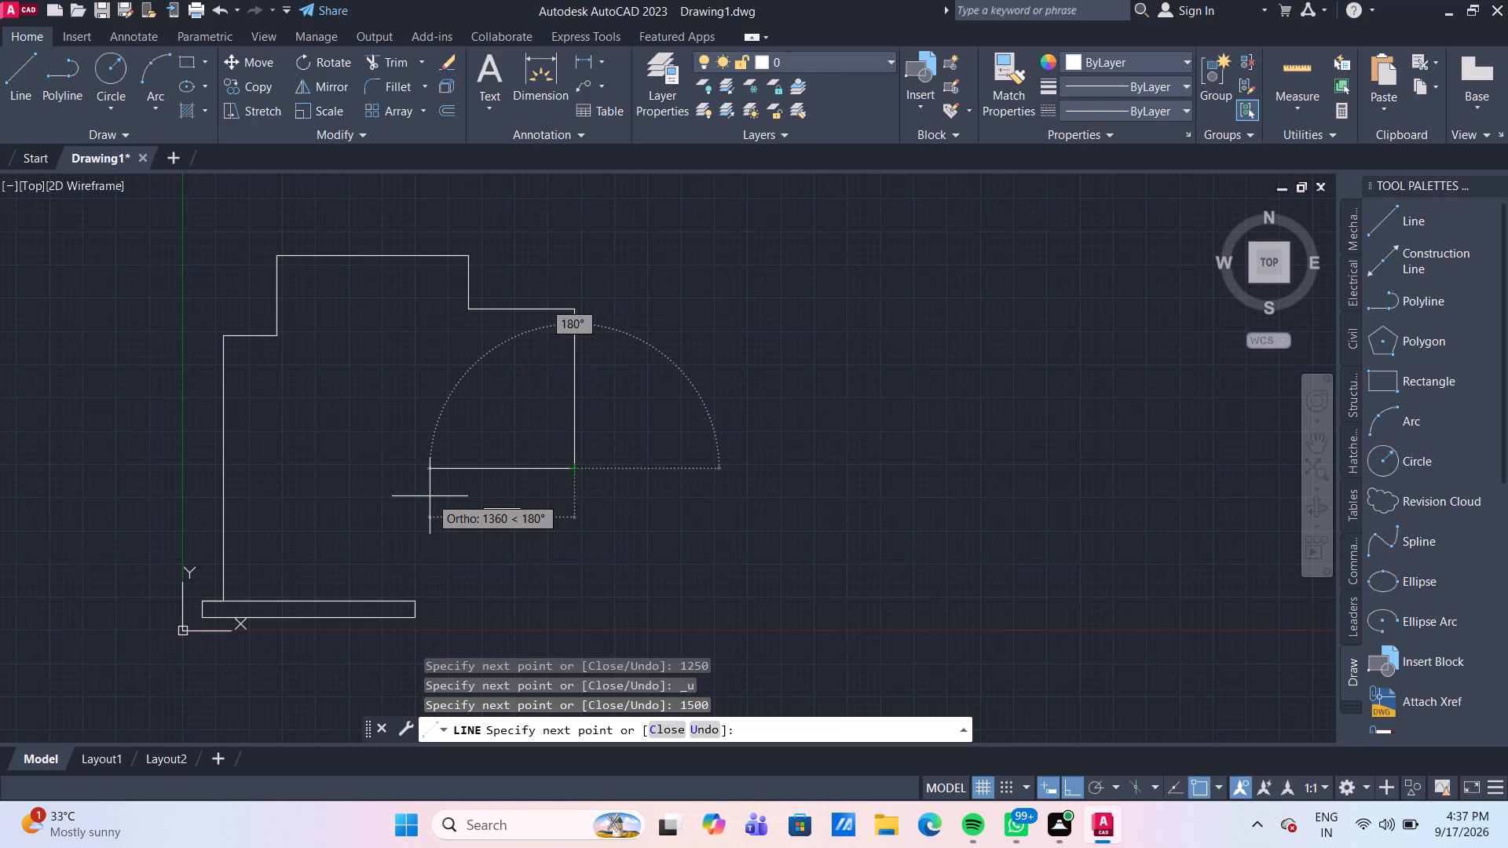
text(1400)
key(Return)
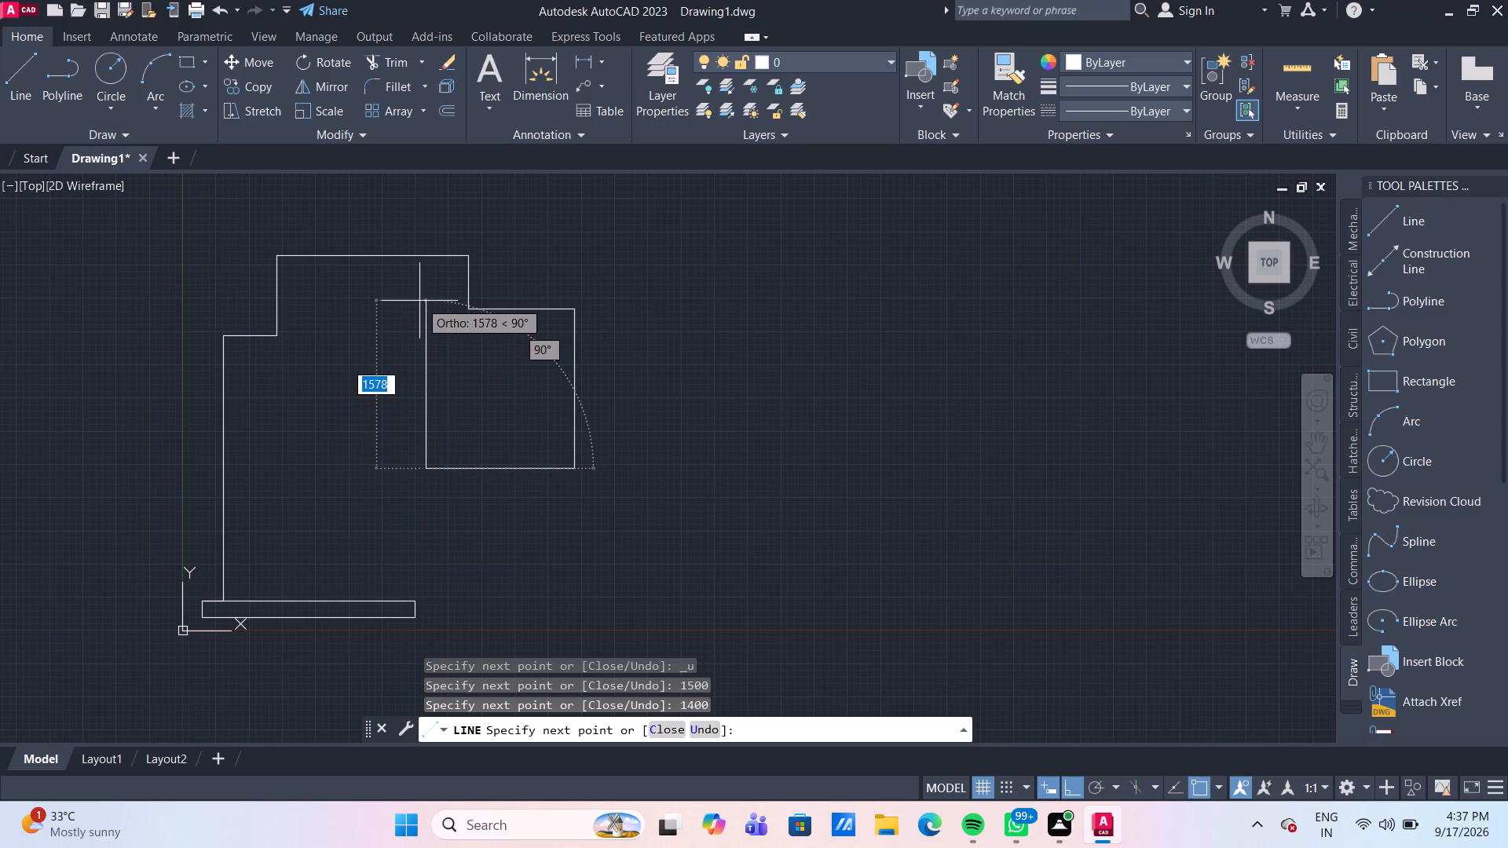
text(1500)
key(Return)
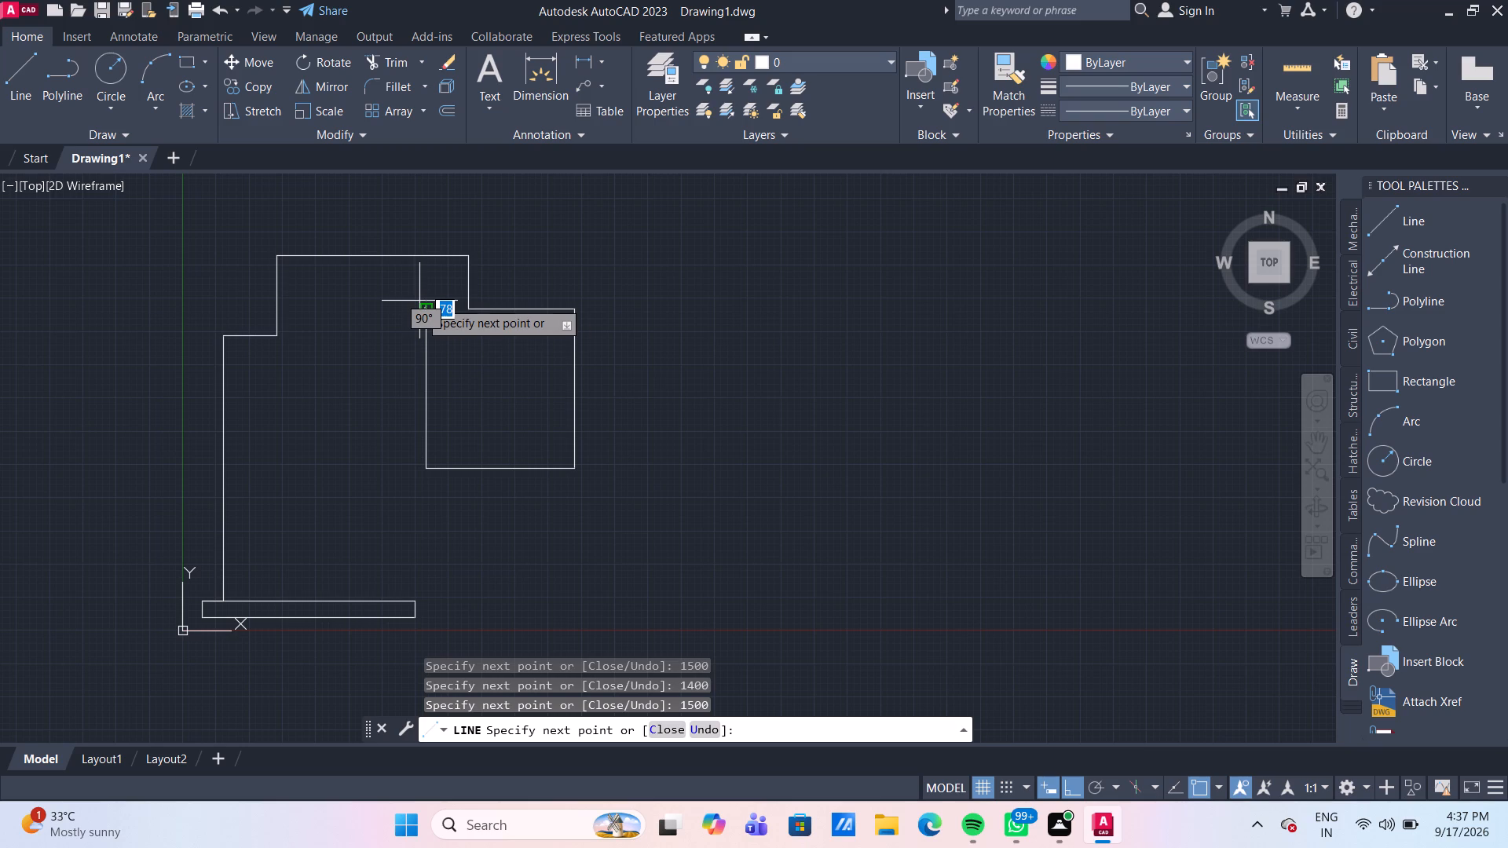
Close the outline's 1400 by 1500 mm box with a horizontal segment to the lower end of the 500 mm drop.
click(464, 309)
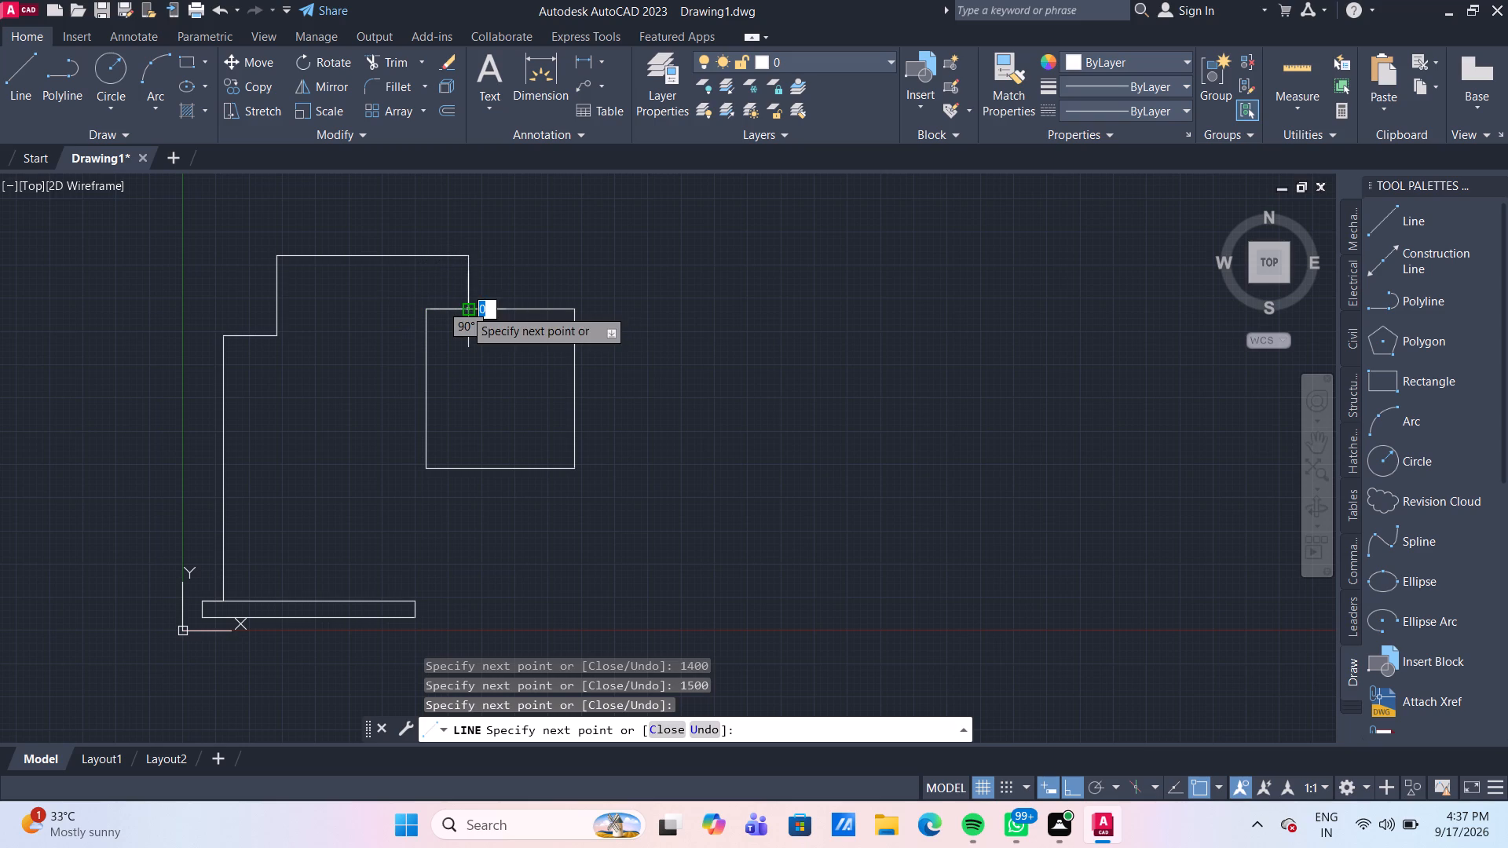
key(Return)
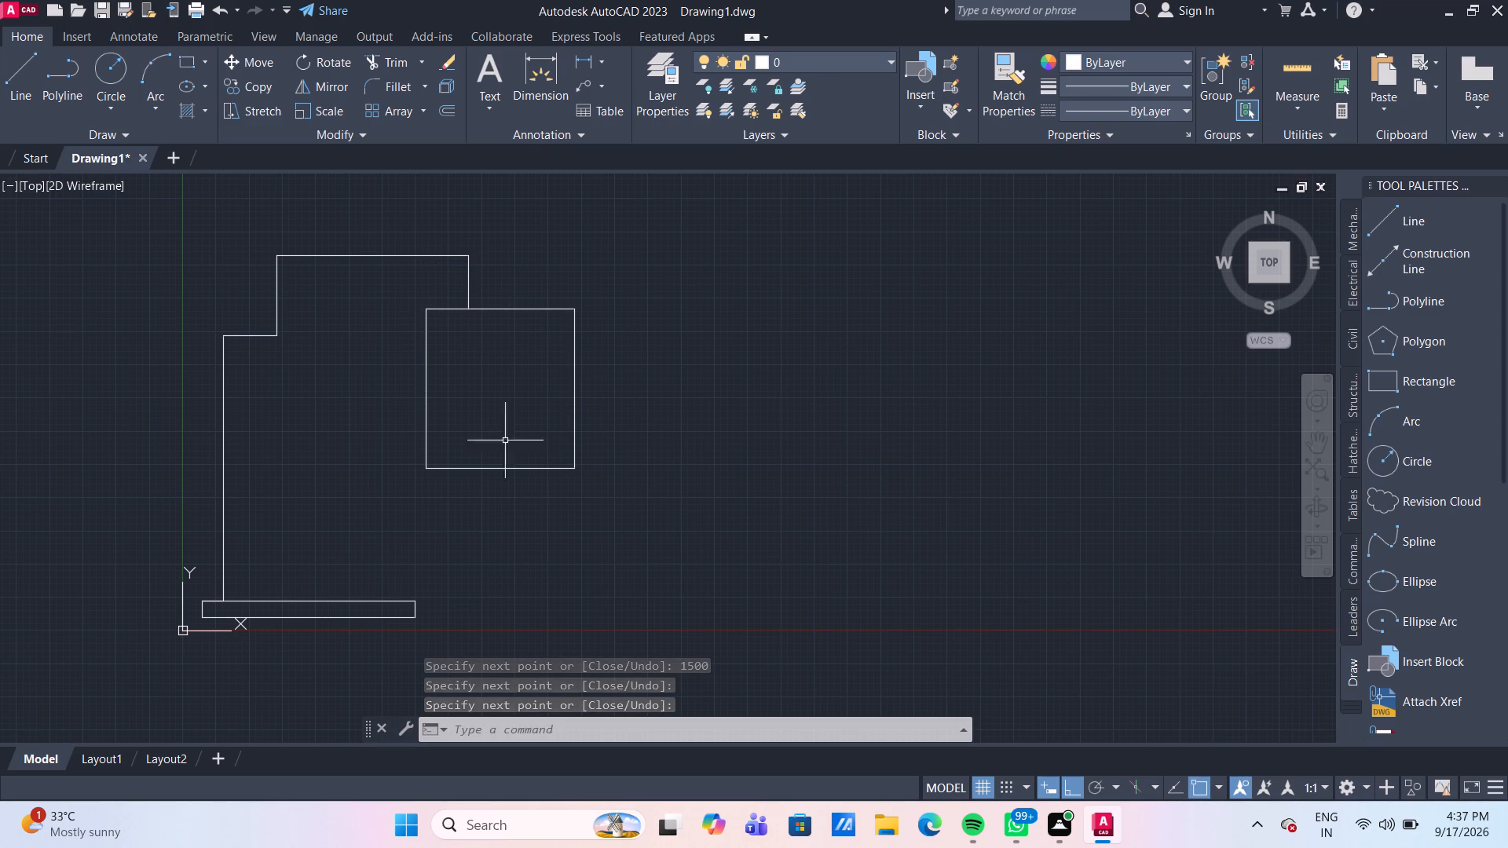
Start an Offset with the Through option, ready for selecting a line of the drafted outline.
middle_drag(446, 495, 449, 416)
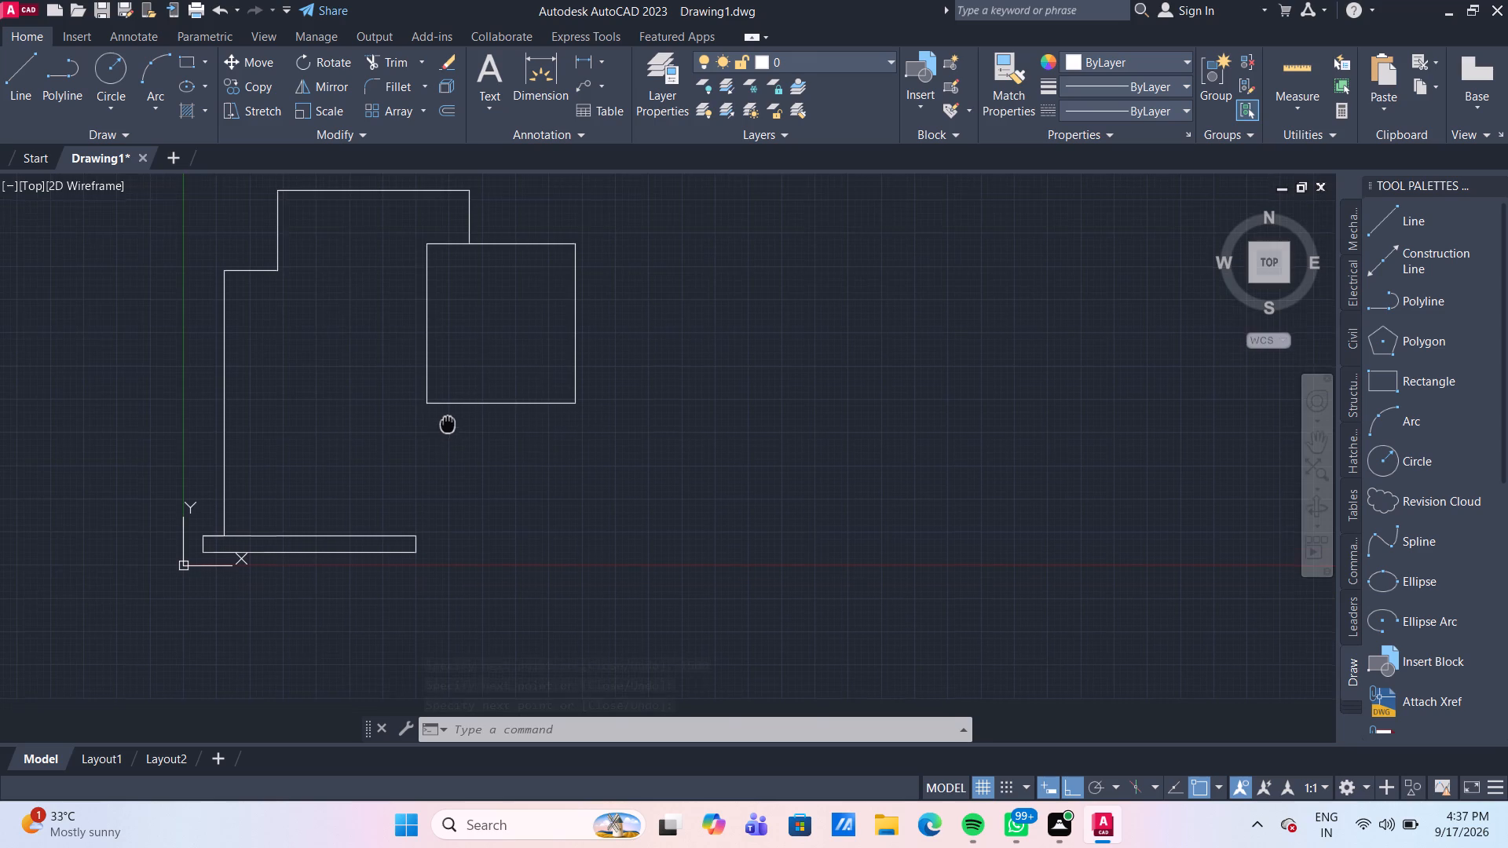
middle_drag(449, 416, 454, 408)
scroll(454, 436, down, 1)
scroll(454, 445, up, 1)
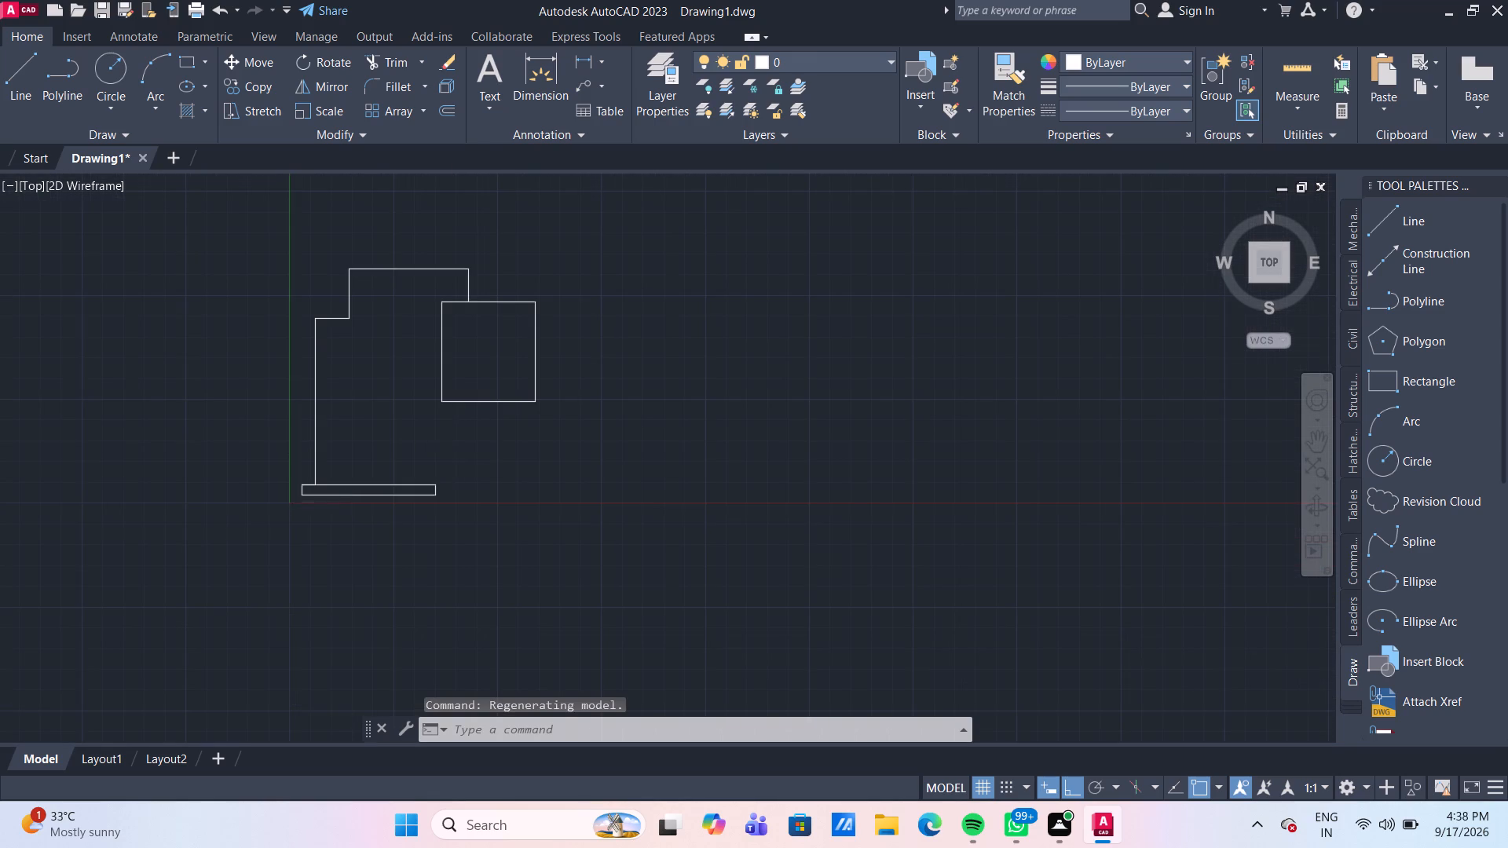
middle_drag(431, 429, 457, 477)
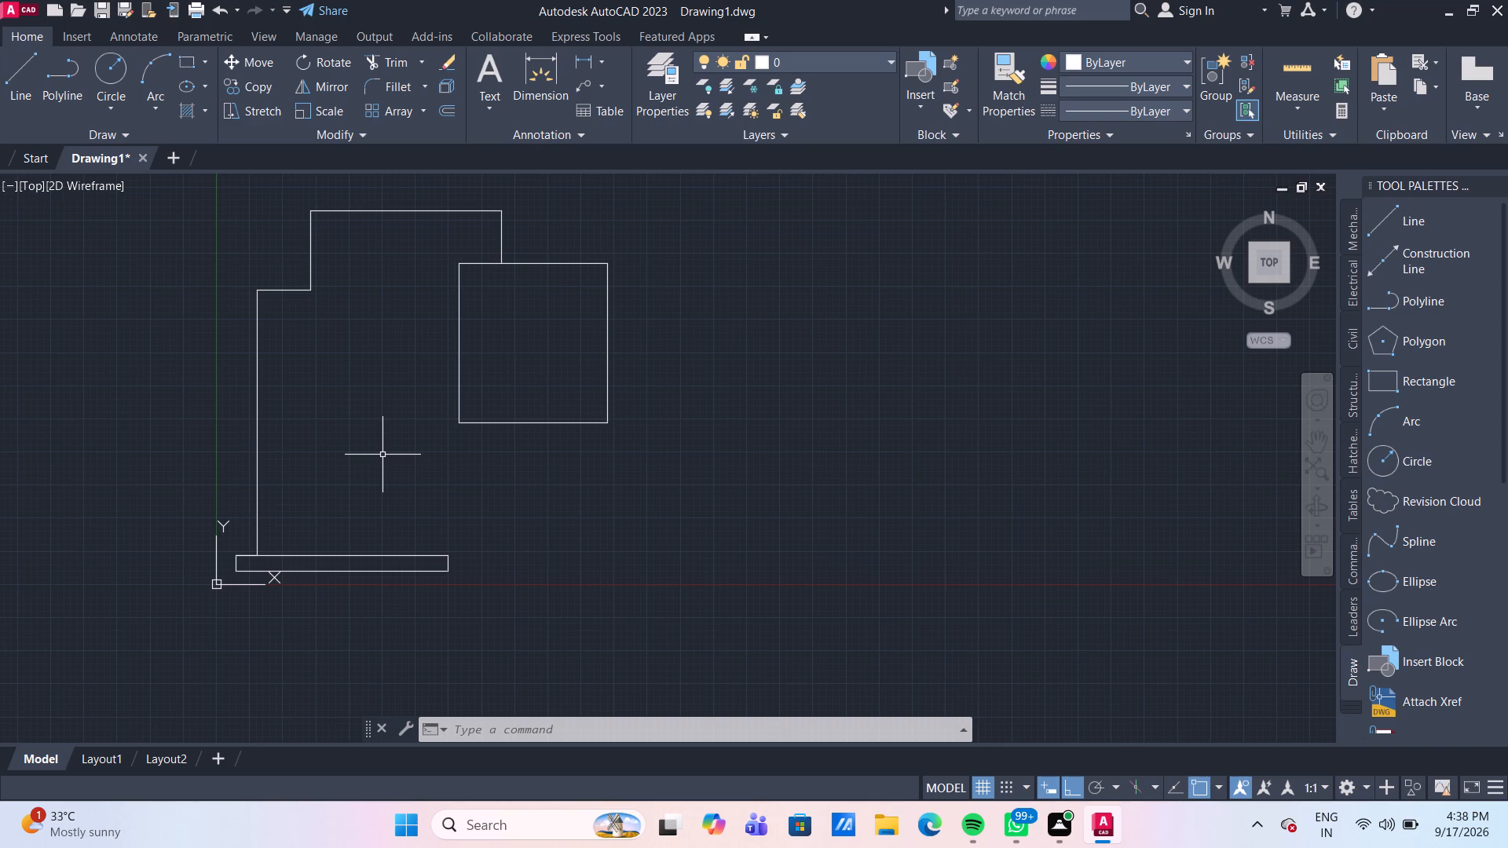
key(o)
key(Return)
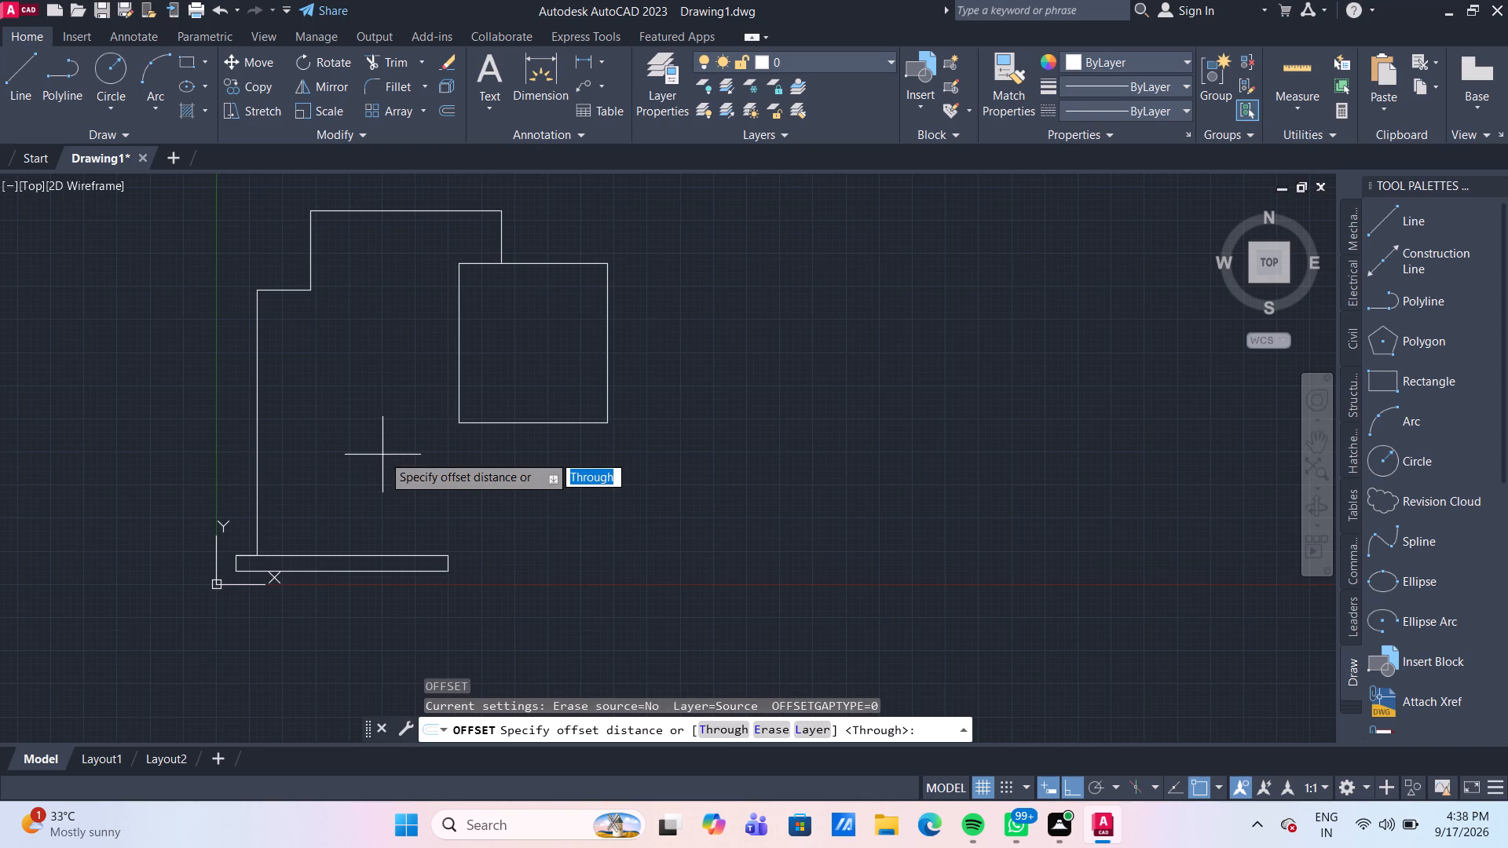
key(Return)
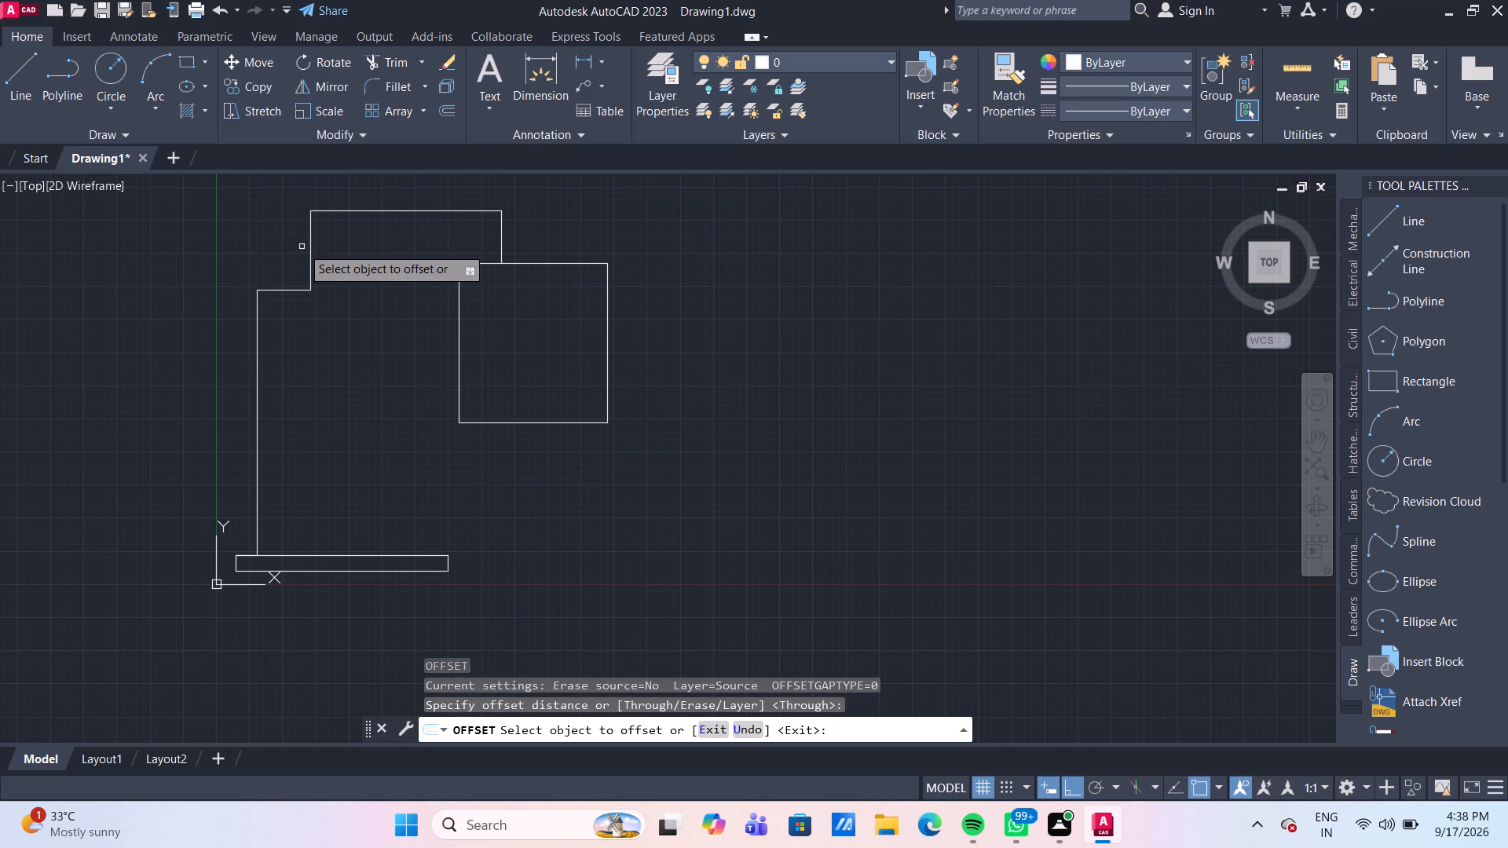
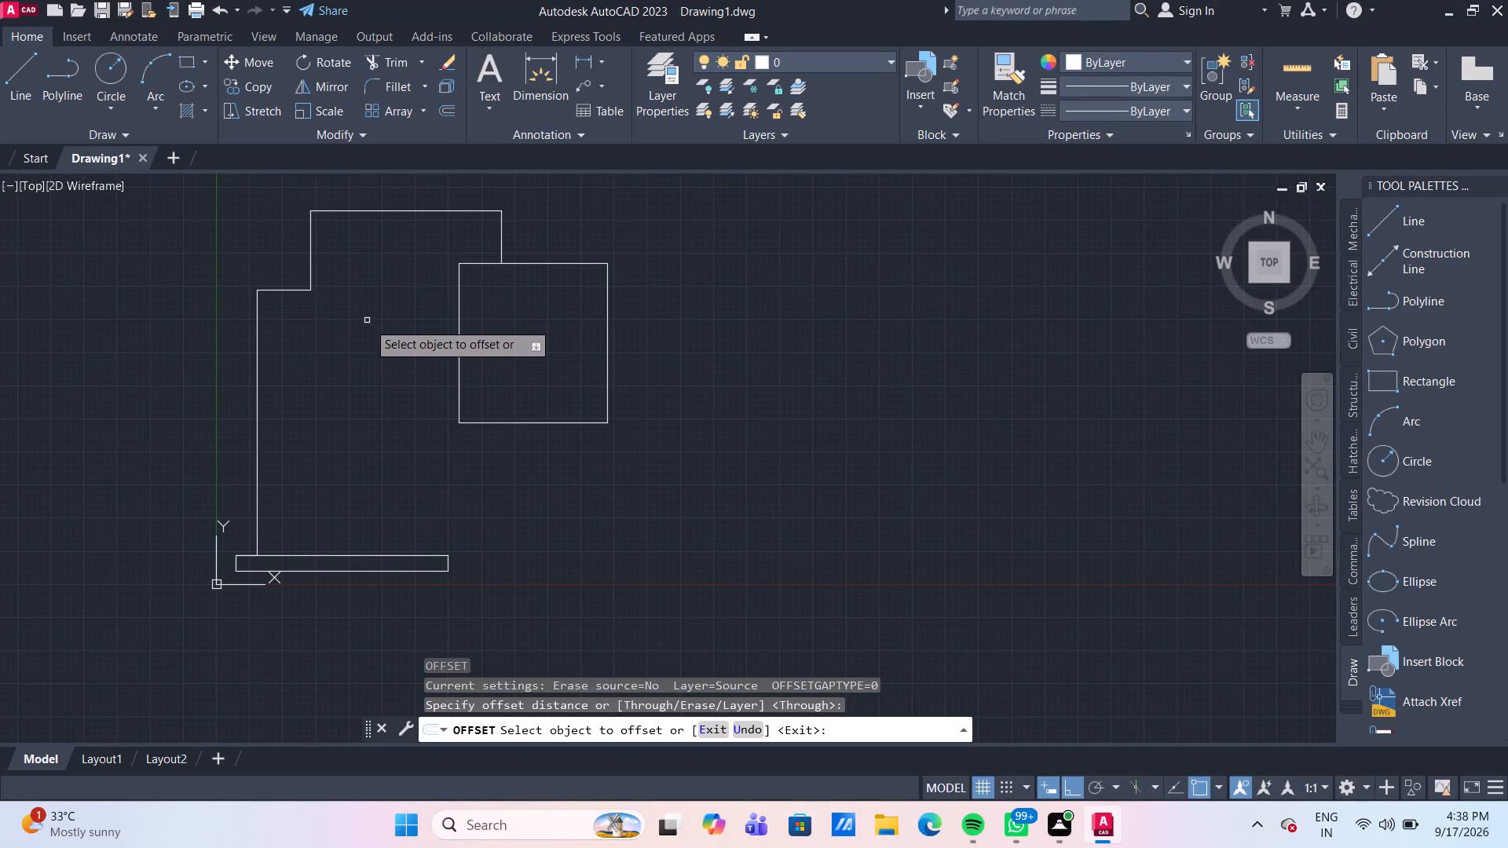
Offset the outline's upper vertical edge, between the step and the top edge, 200 mm toward positive X.
click(310, 260)
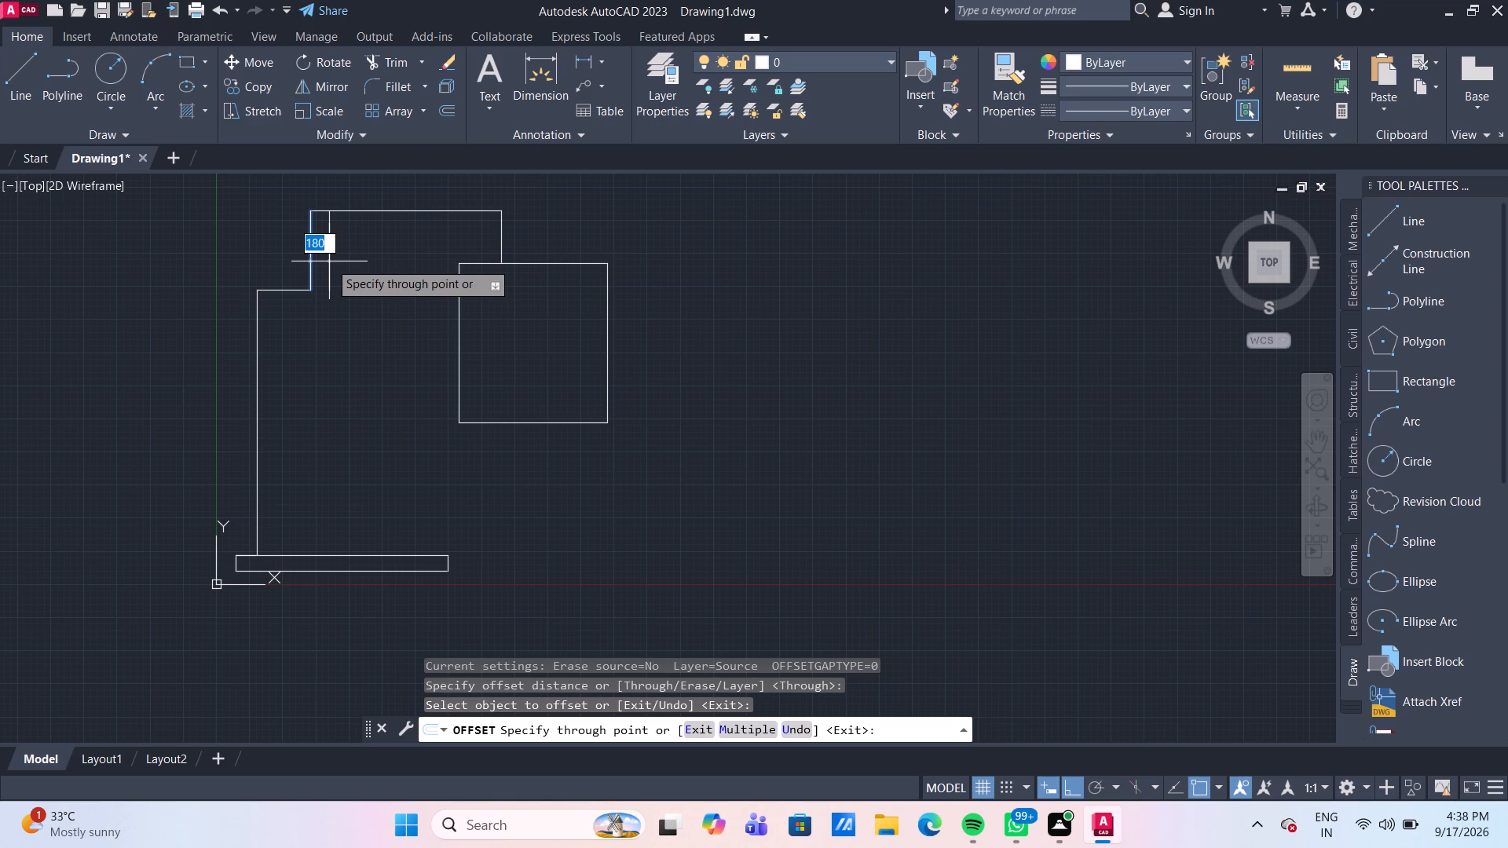
key(1)
key(BackSpace)
text(200)
key(Return)
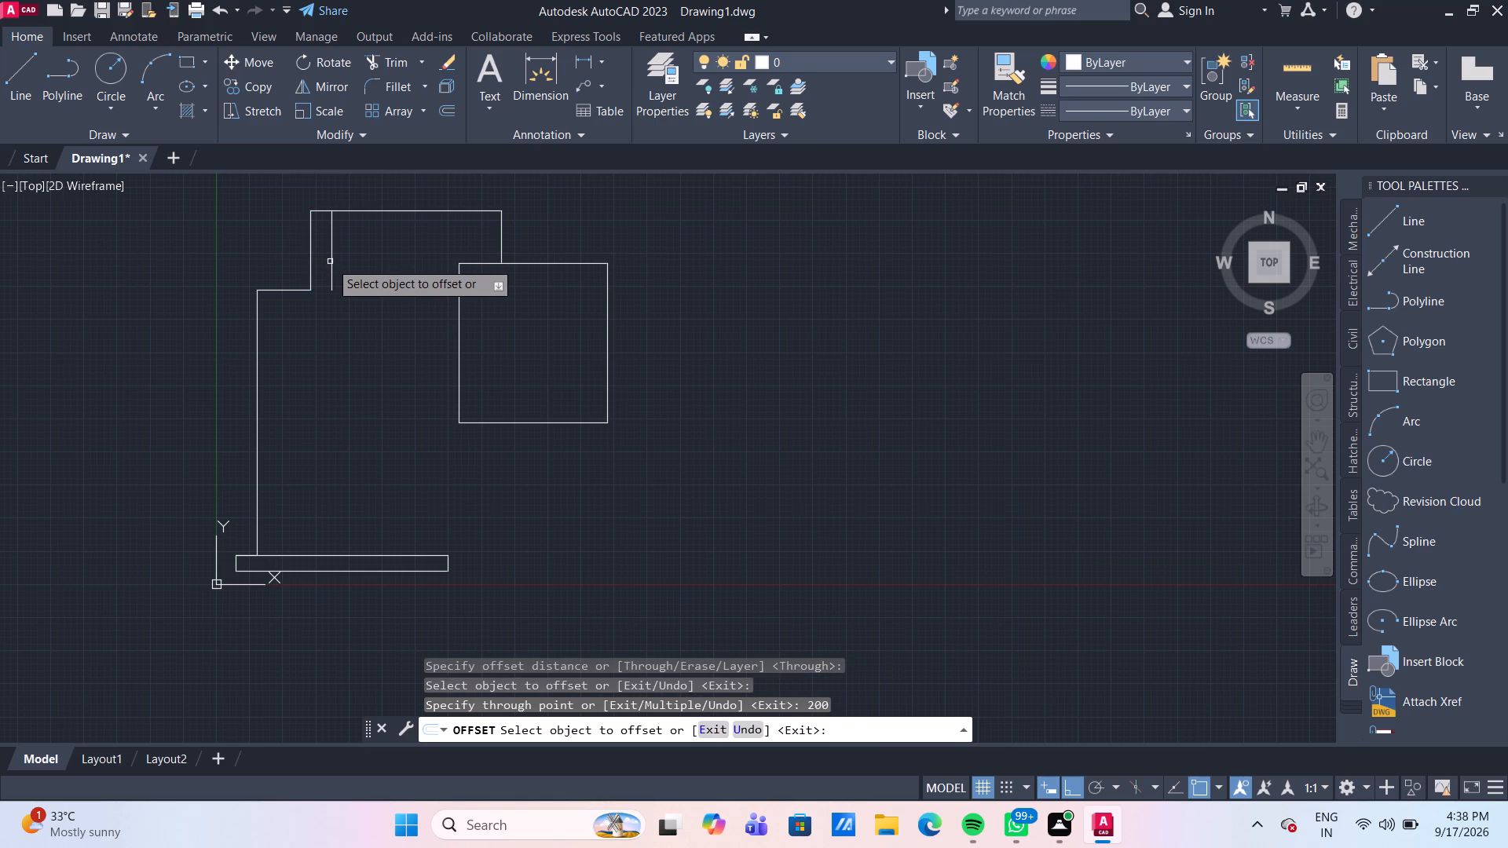
Start a line at the lower end of the offset line, try a 1500 mm downward segment, and undo that segment.
click(21, 77)
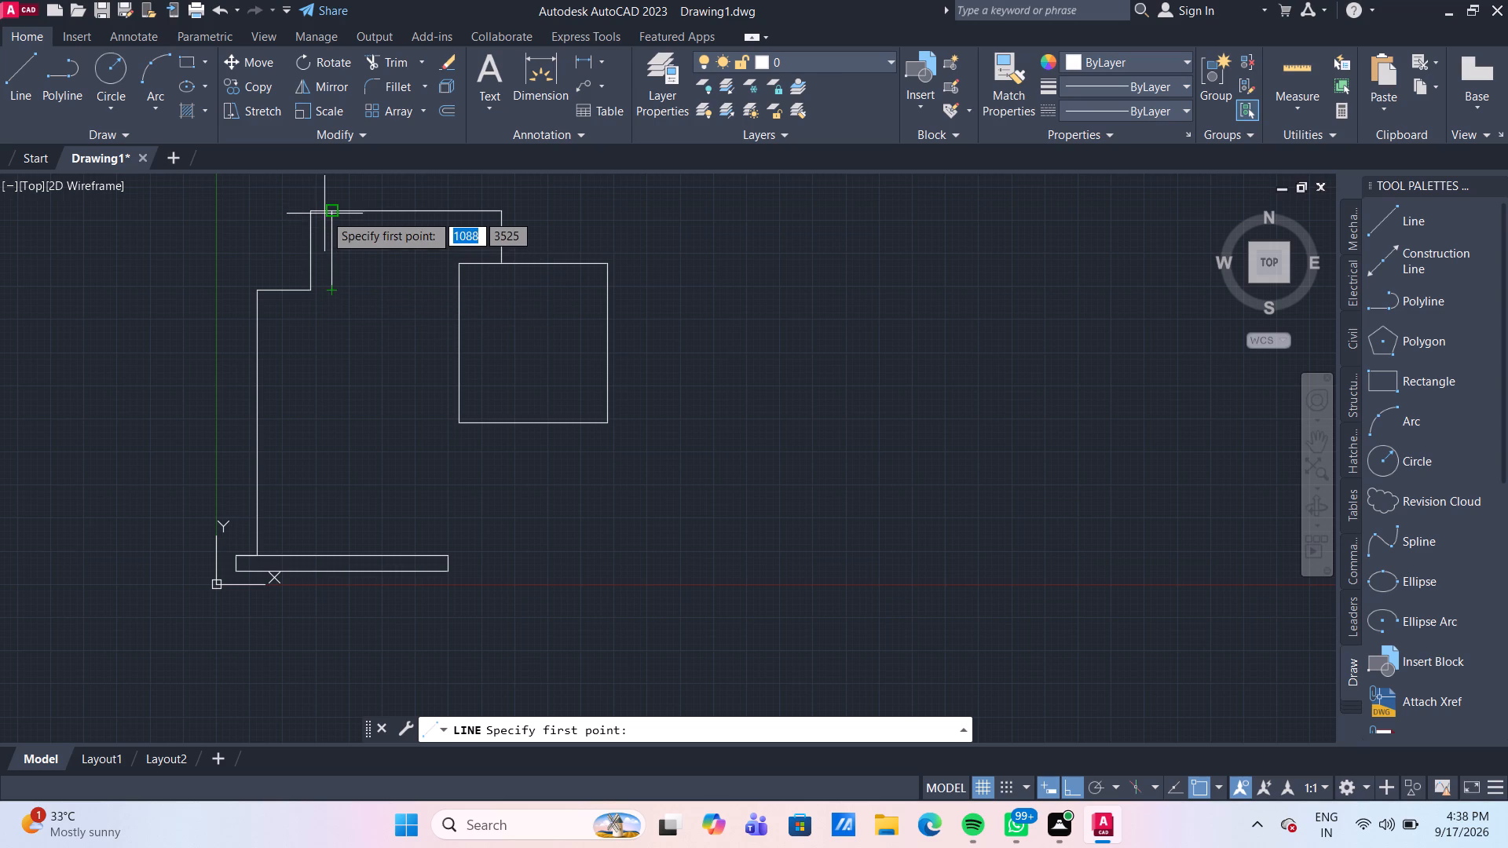
click(332, 292)
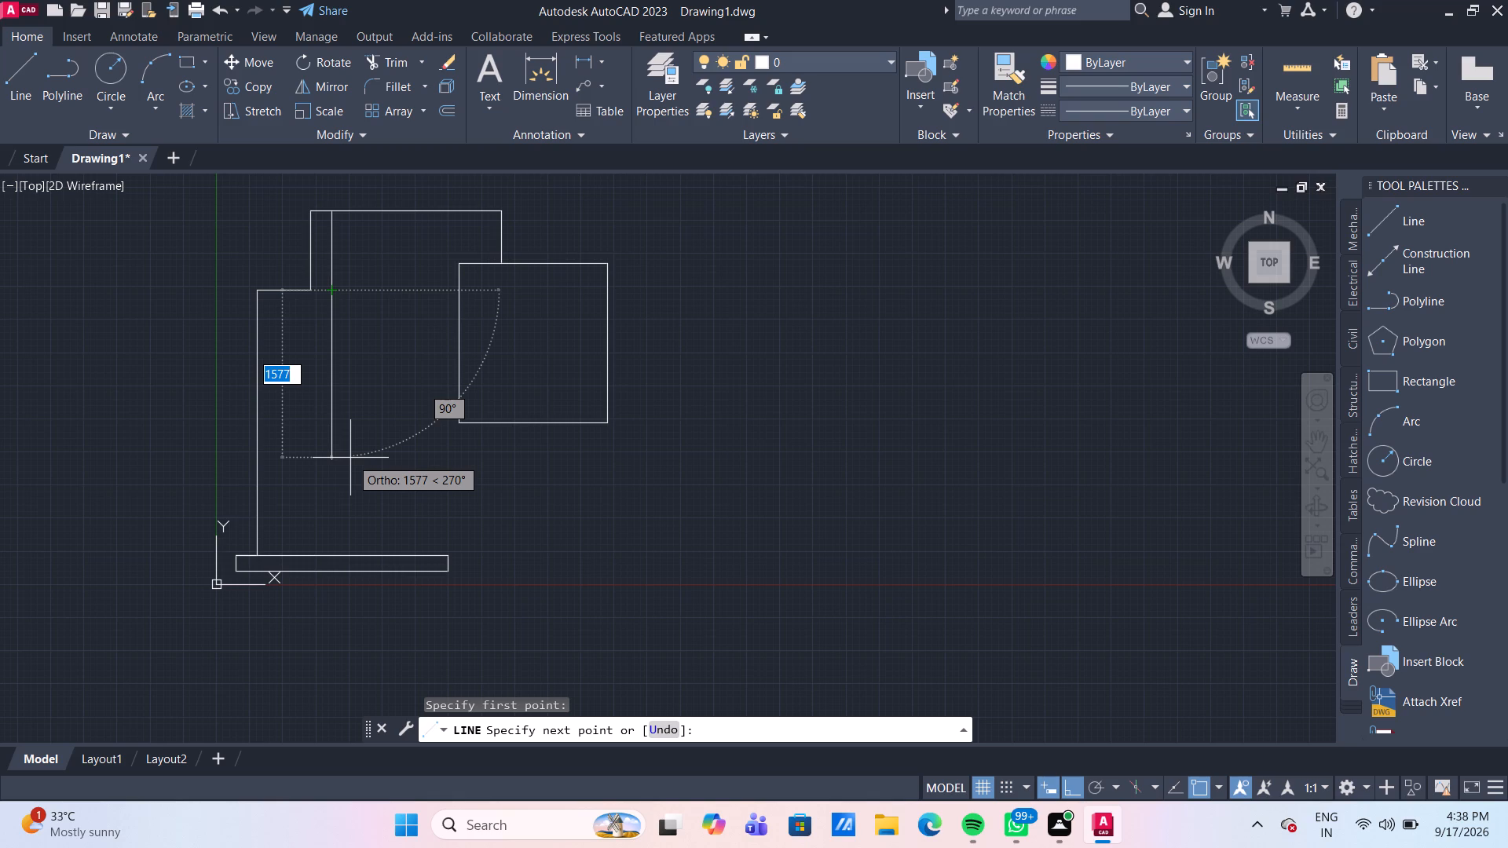
text(1500)
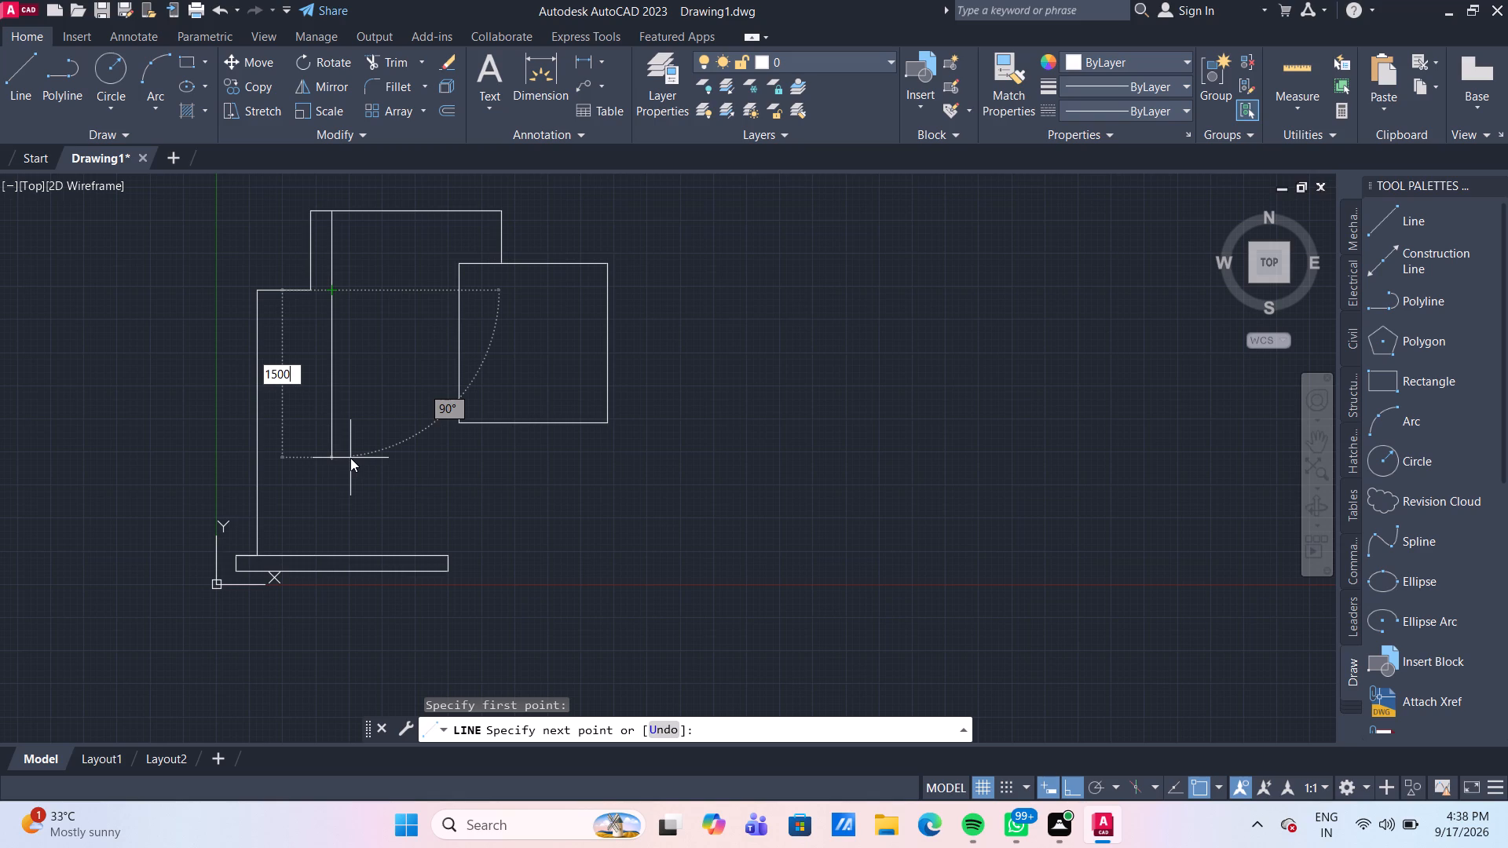
key(Return)
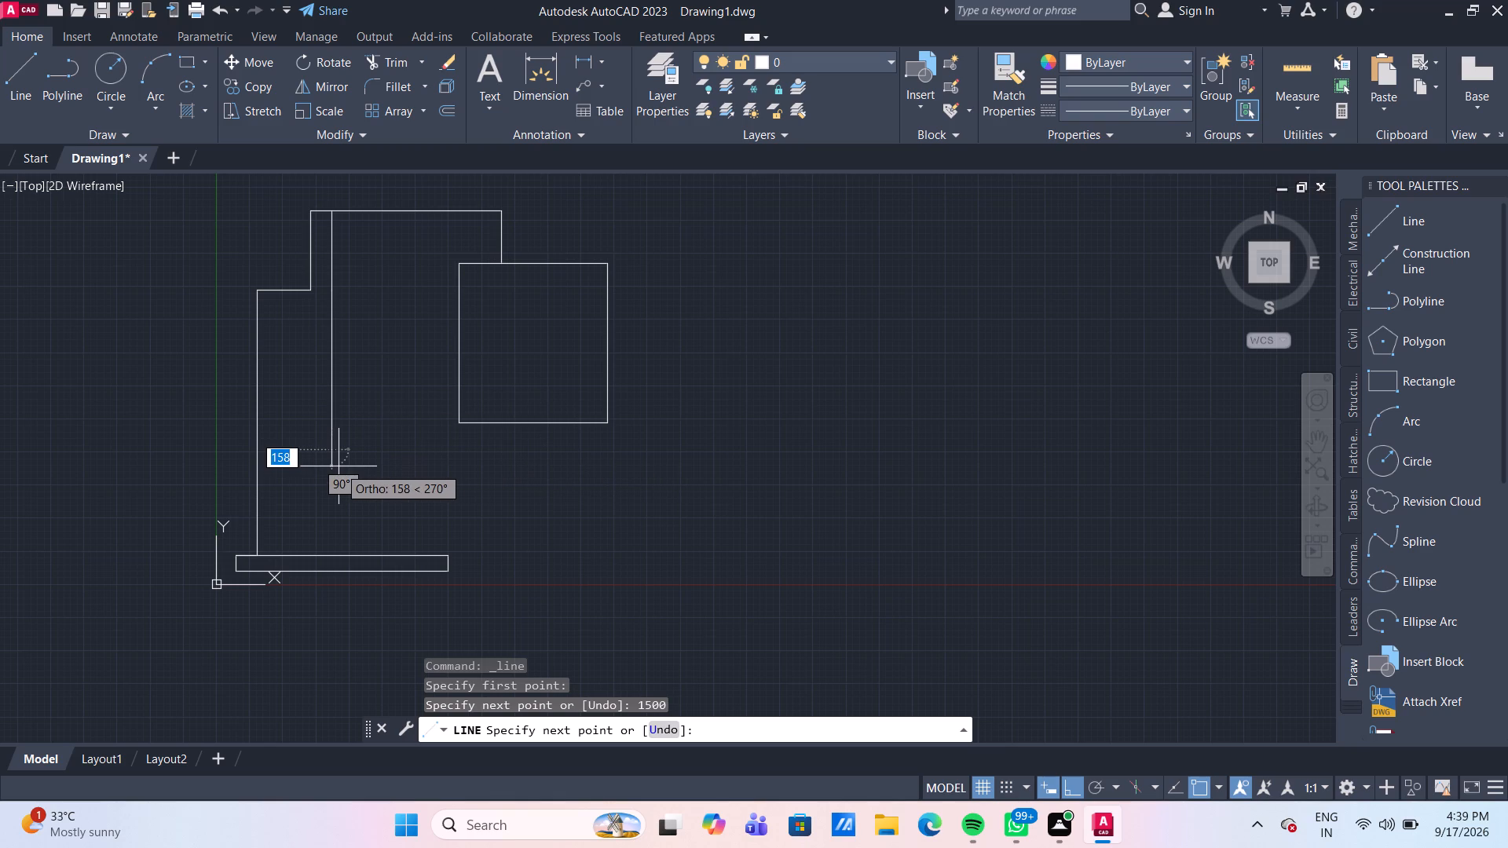
key(ctrl+z)
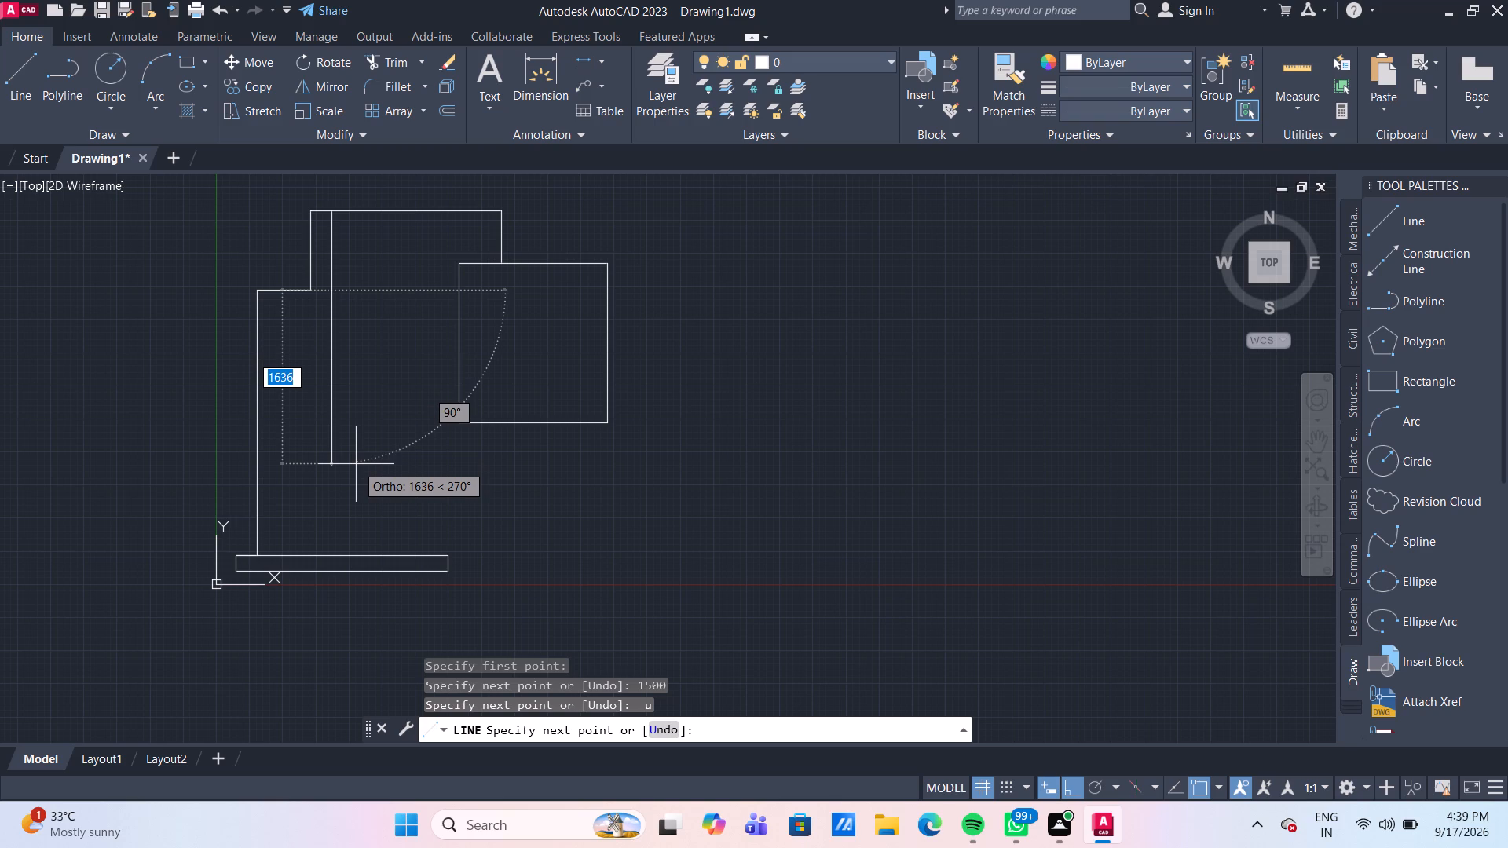
Continue the line 1800 mm downward, 2400 mm in positive X, and straight up to the box's bottom edge.
text(1800)
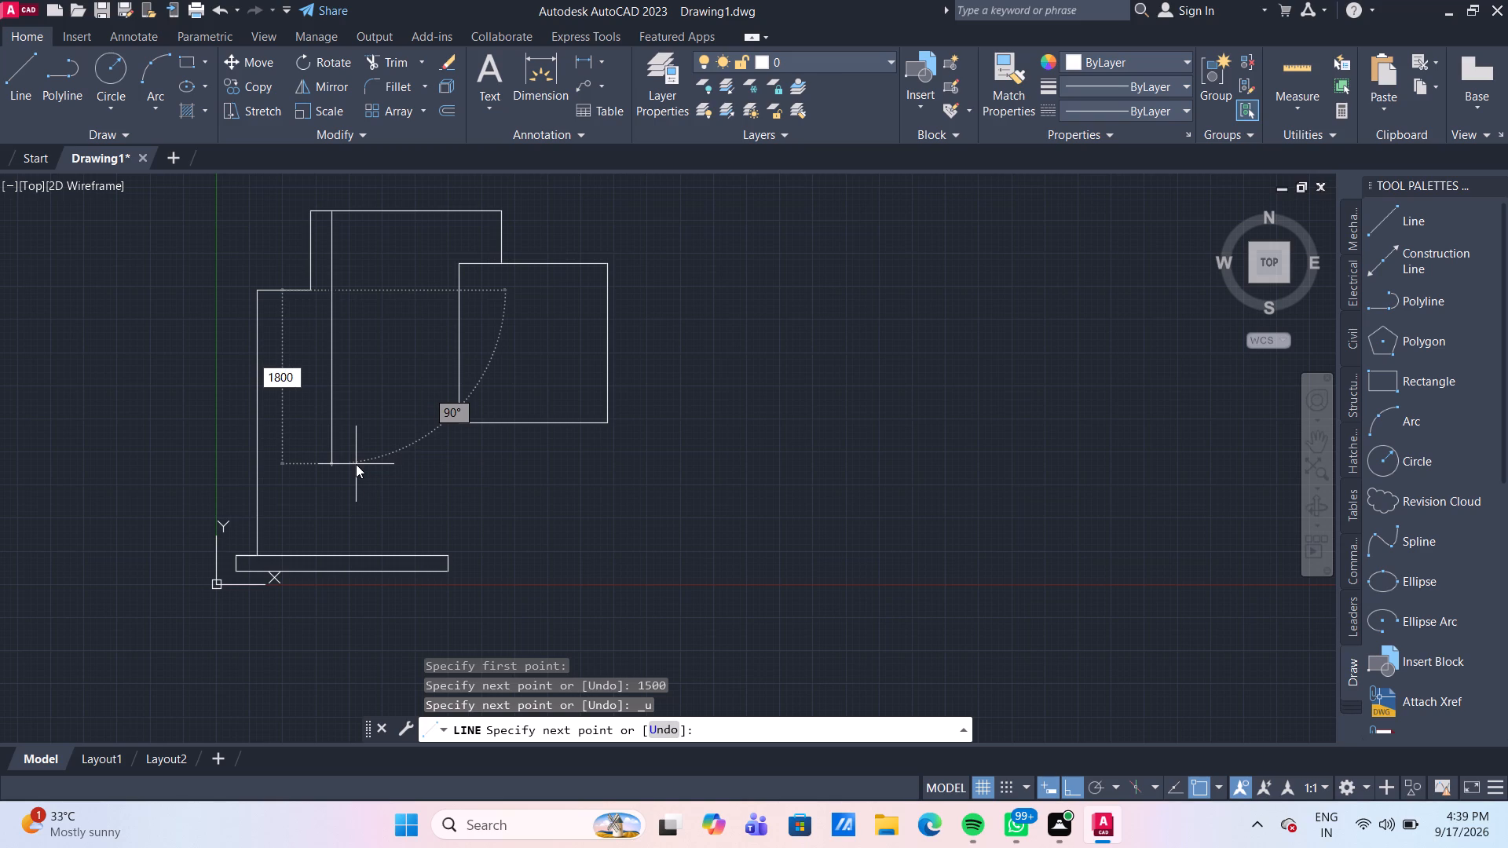
key(Return)
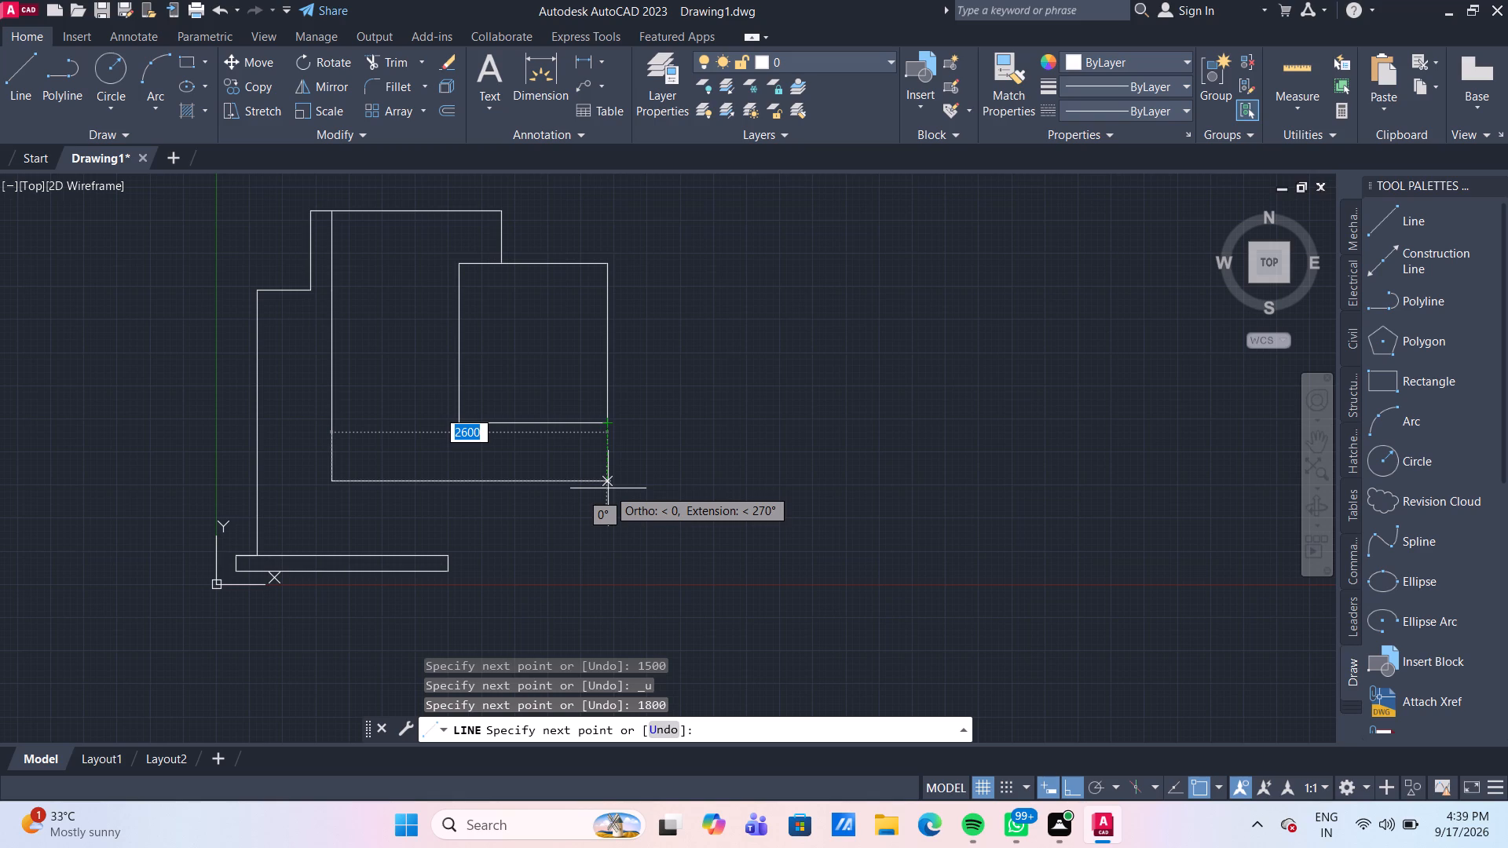
text(2400)
key(Return)
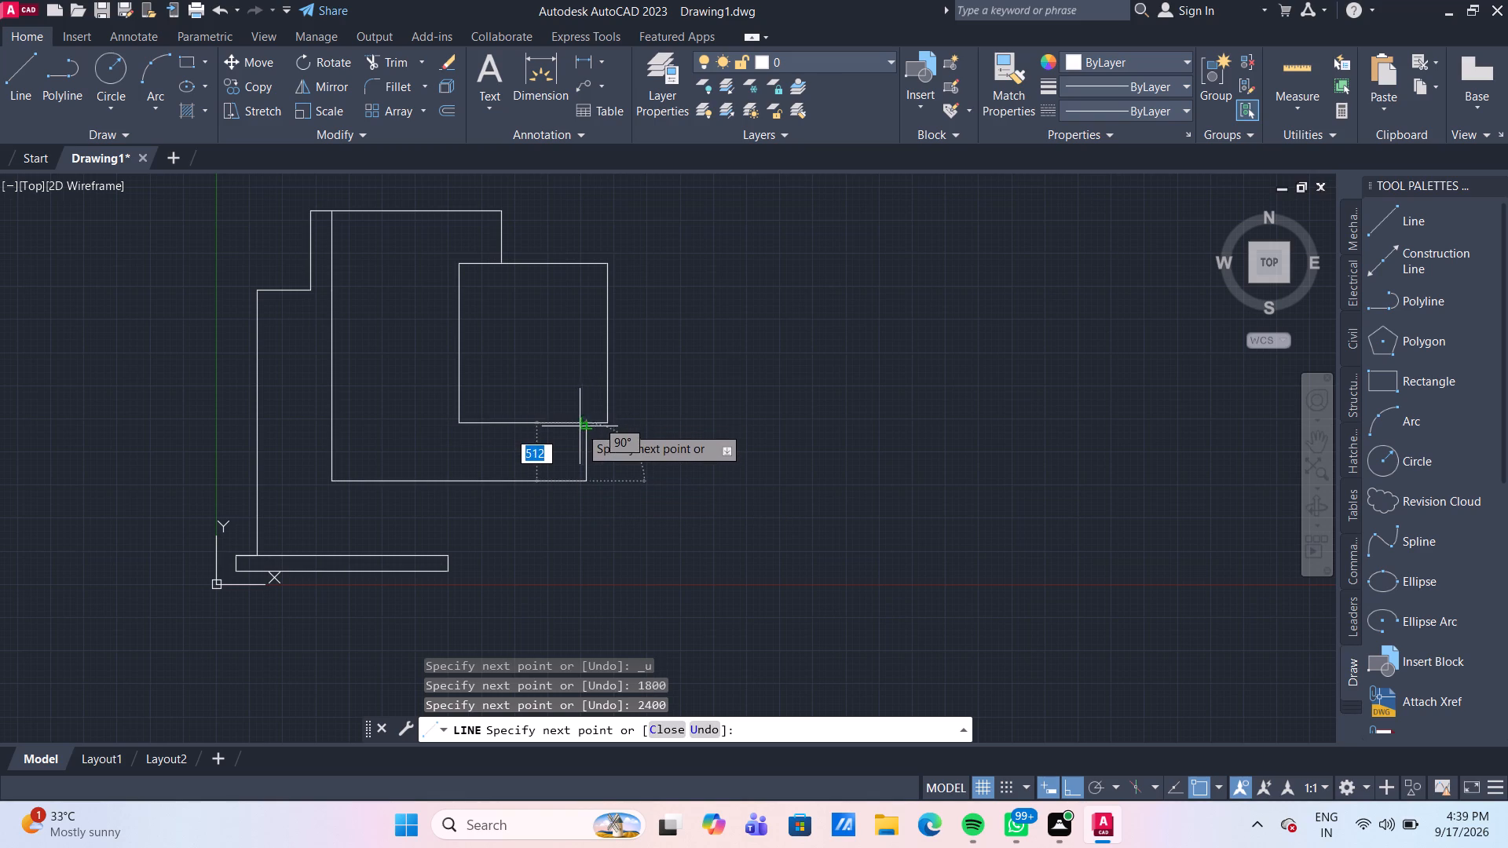
scroll(589, 427, up, 3)
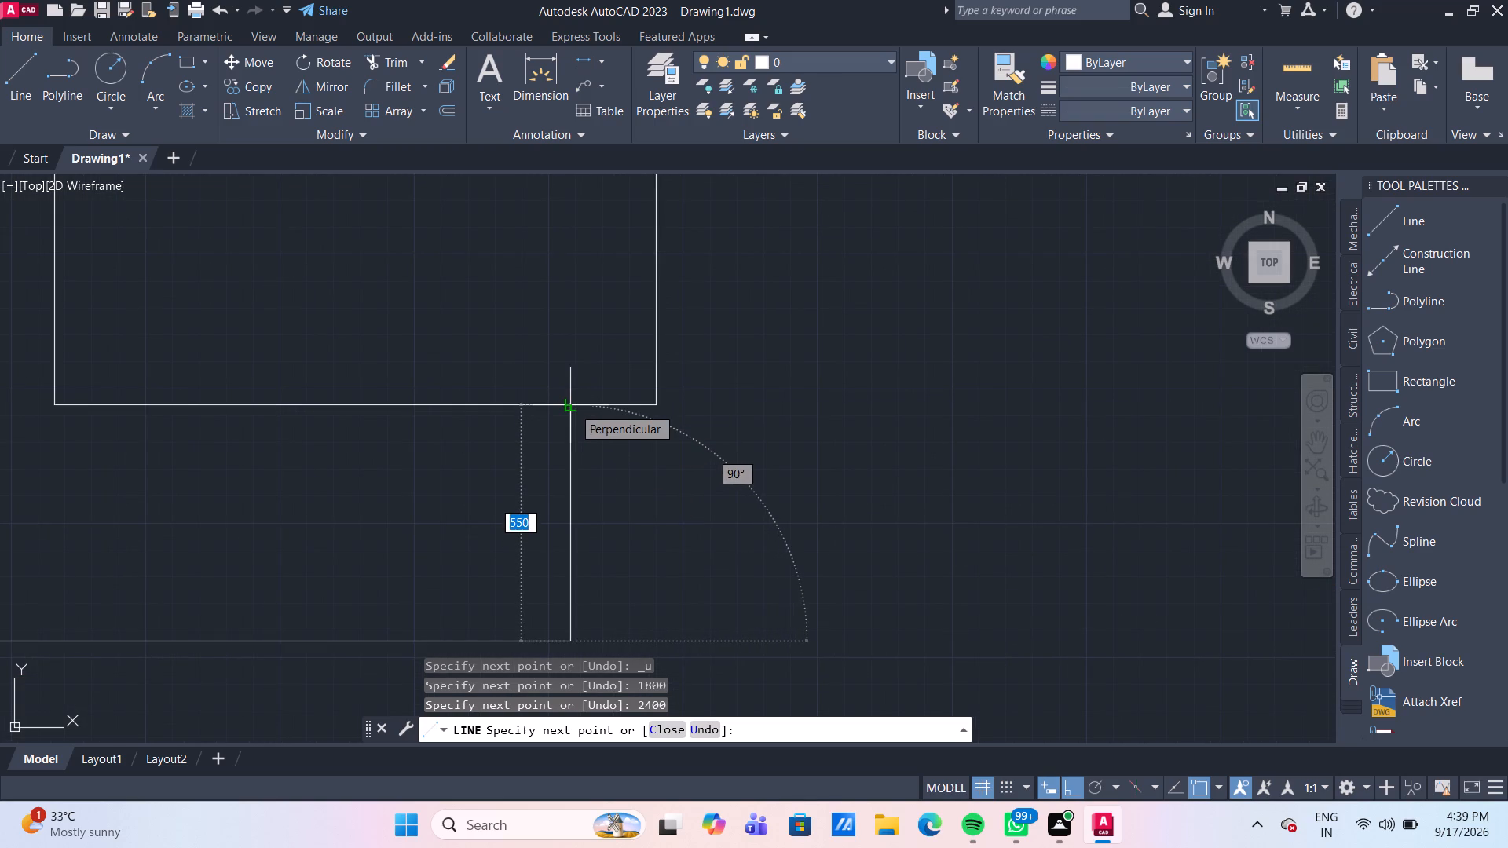
click(573, 407)
key(Return)
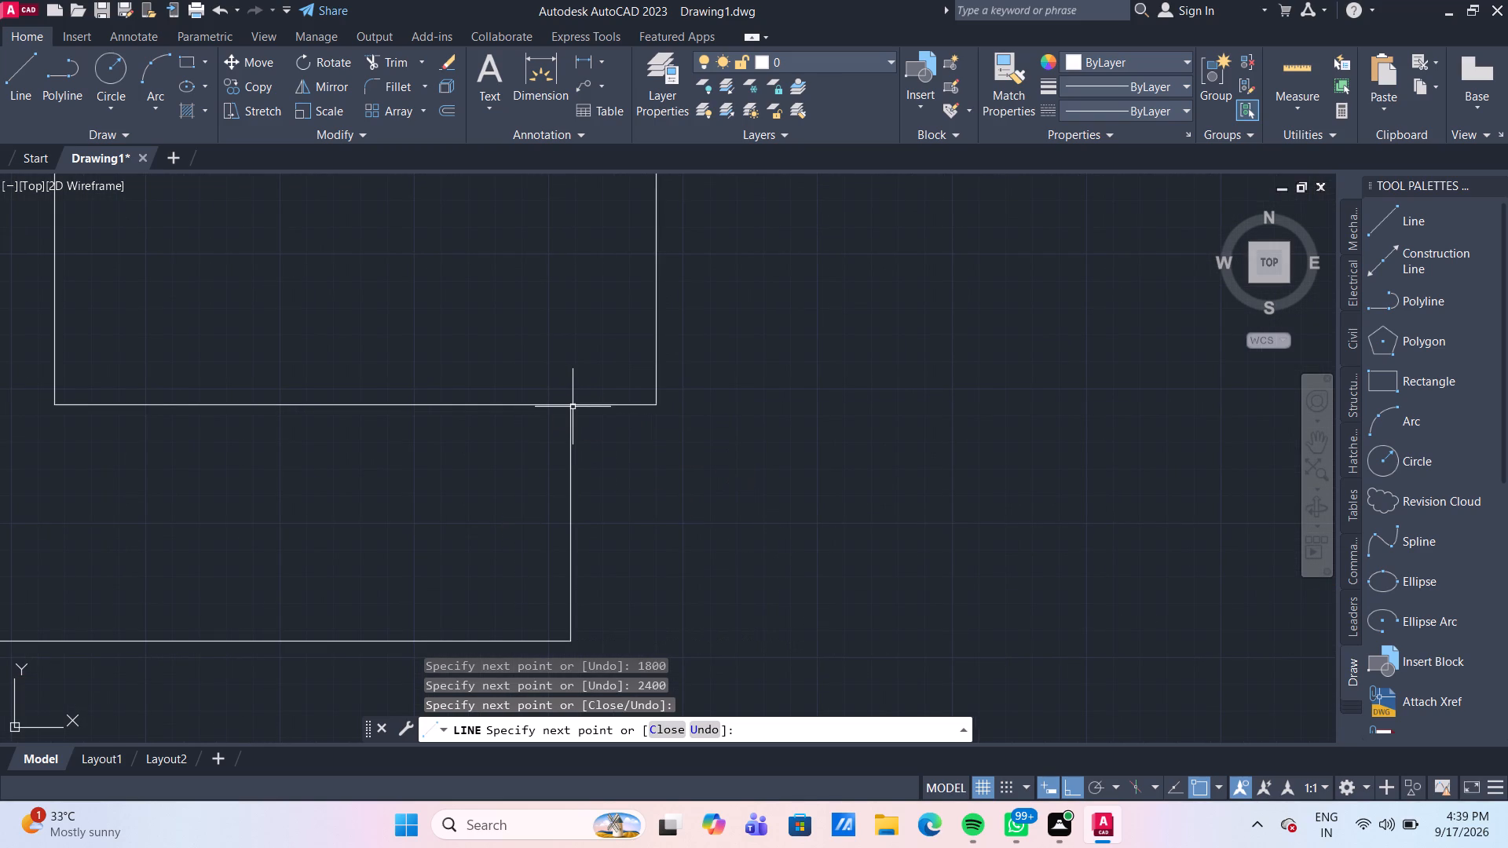
Examine the drafted outline, especially the new lower segments beneath the 1400 by 1500 mm box.
scroll(573, 407, down, 4)
scroll(583, 497, down, 4)
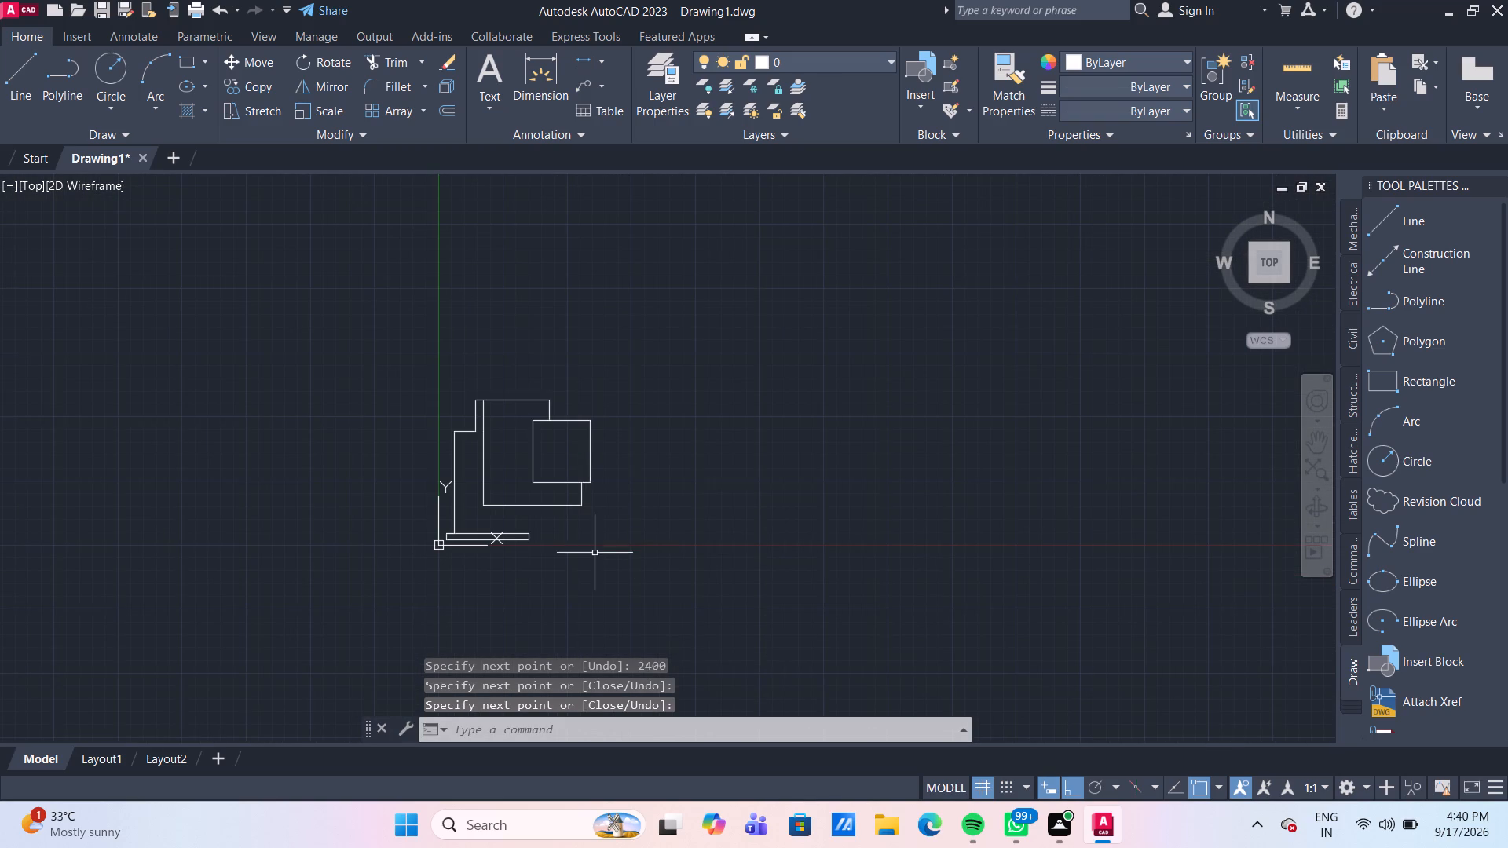
scroll(569, 541, up, 1)
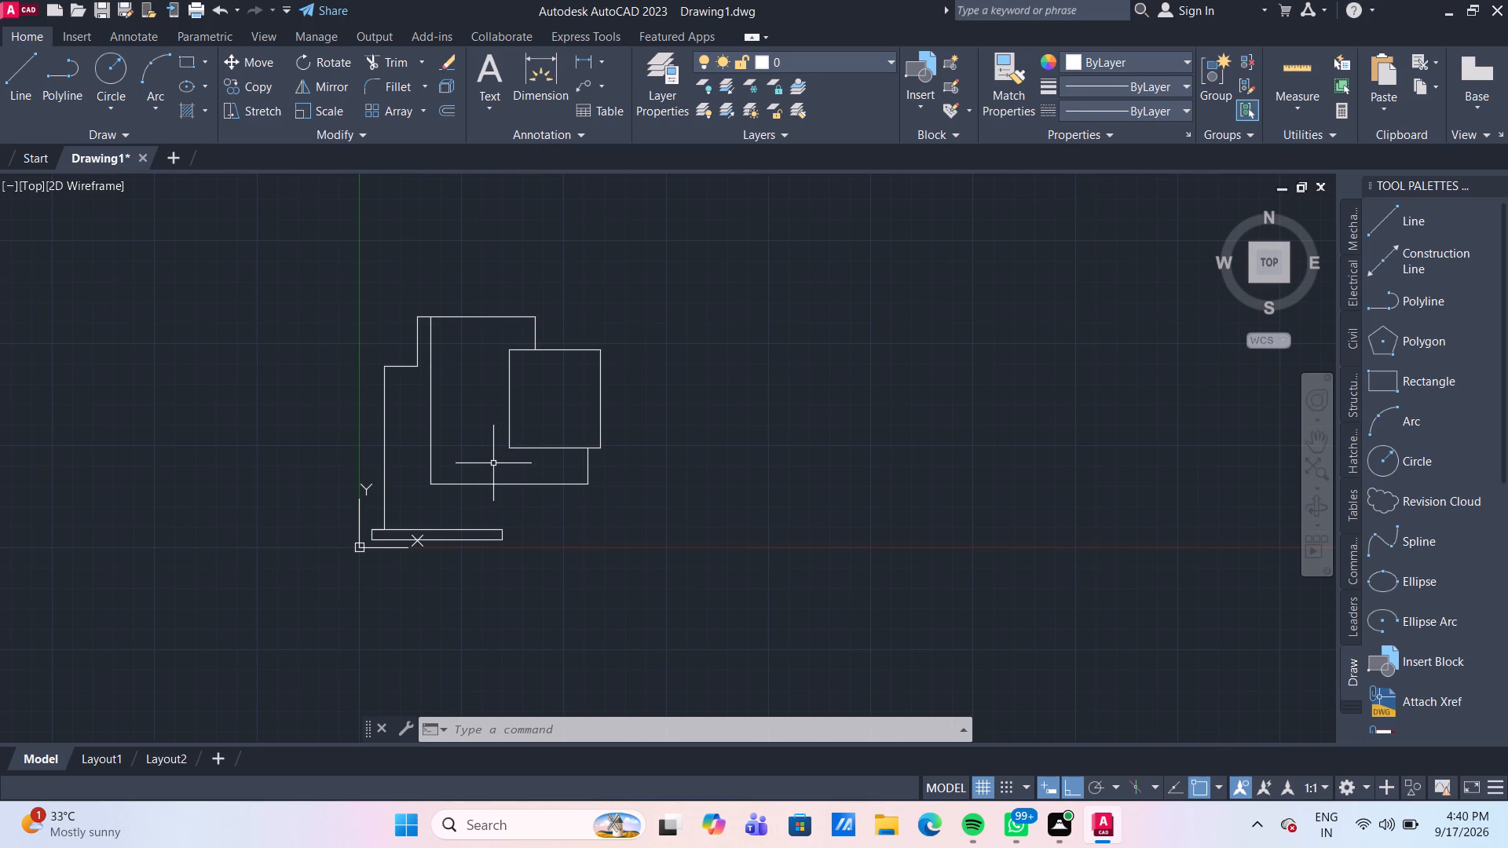
middle_drag(492, 464, 484, 420)
scroll(492, 464, up, 1)
scroll(484, 420, down, 2)
scroll(489, 428, up, 2)
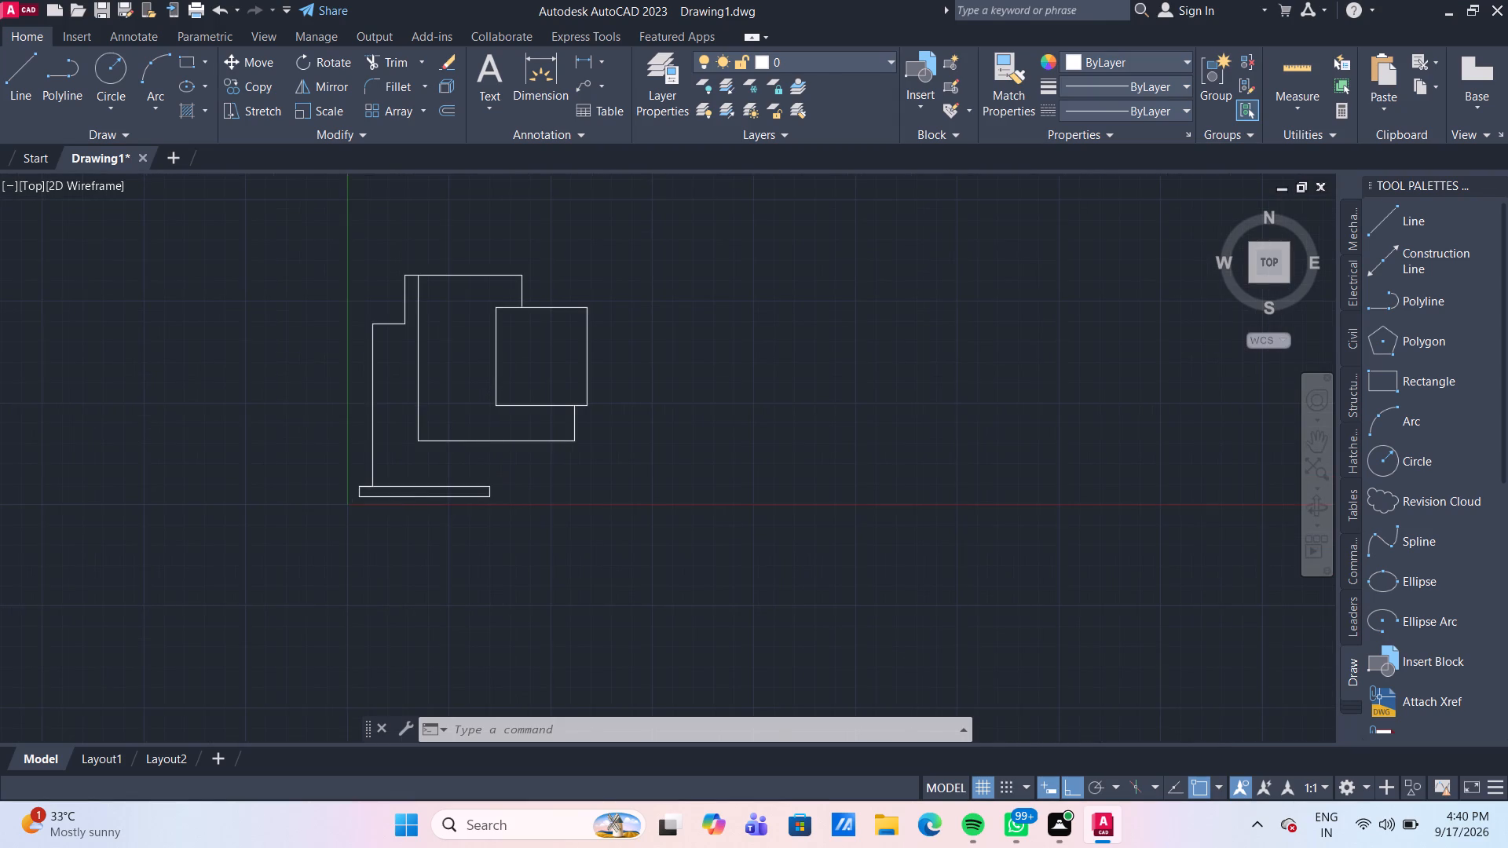
middle_drag(489, 428, 492, 389)
middle_drag(485, 441, 484, 477)
scroll(489, 441, down, 1)
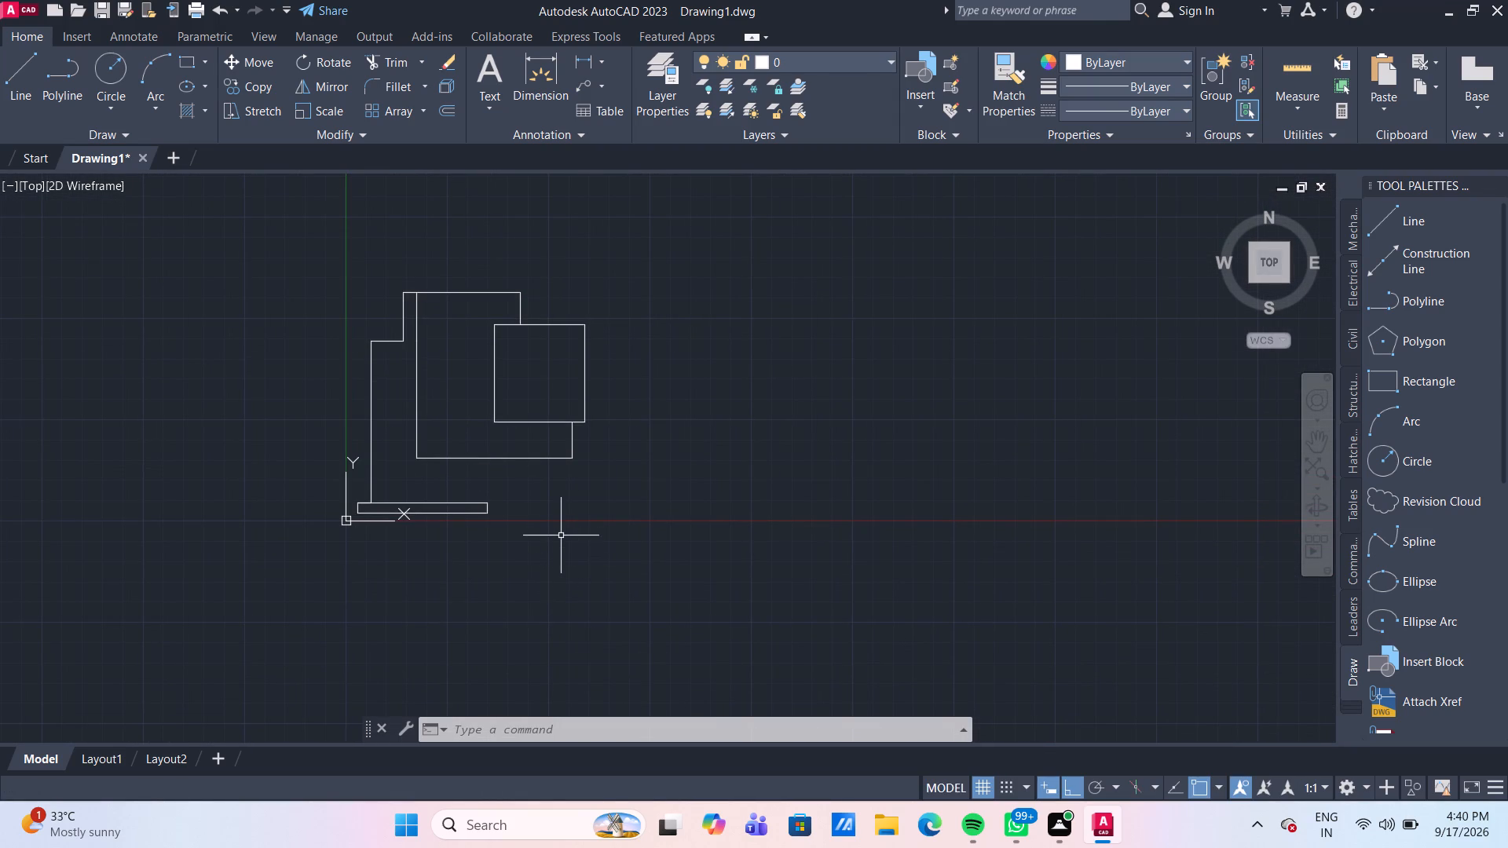
scroll(558, 530, up, 1)
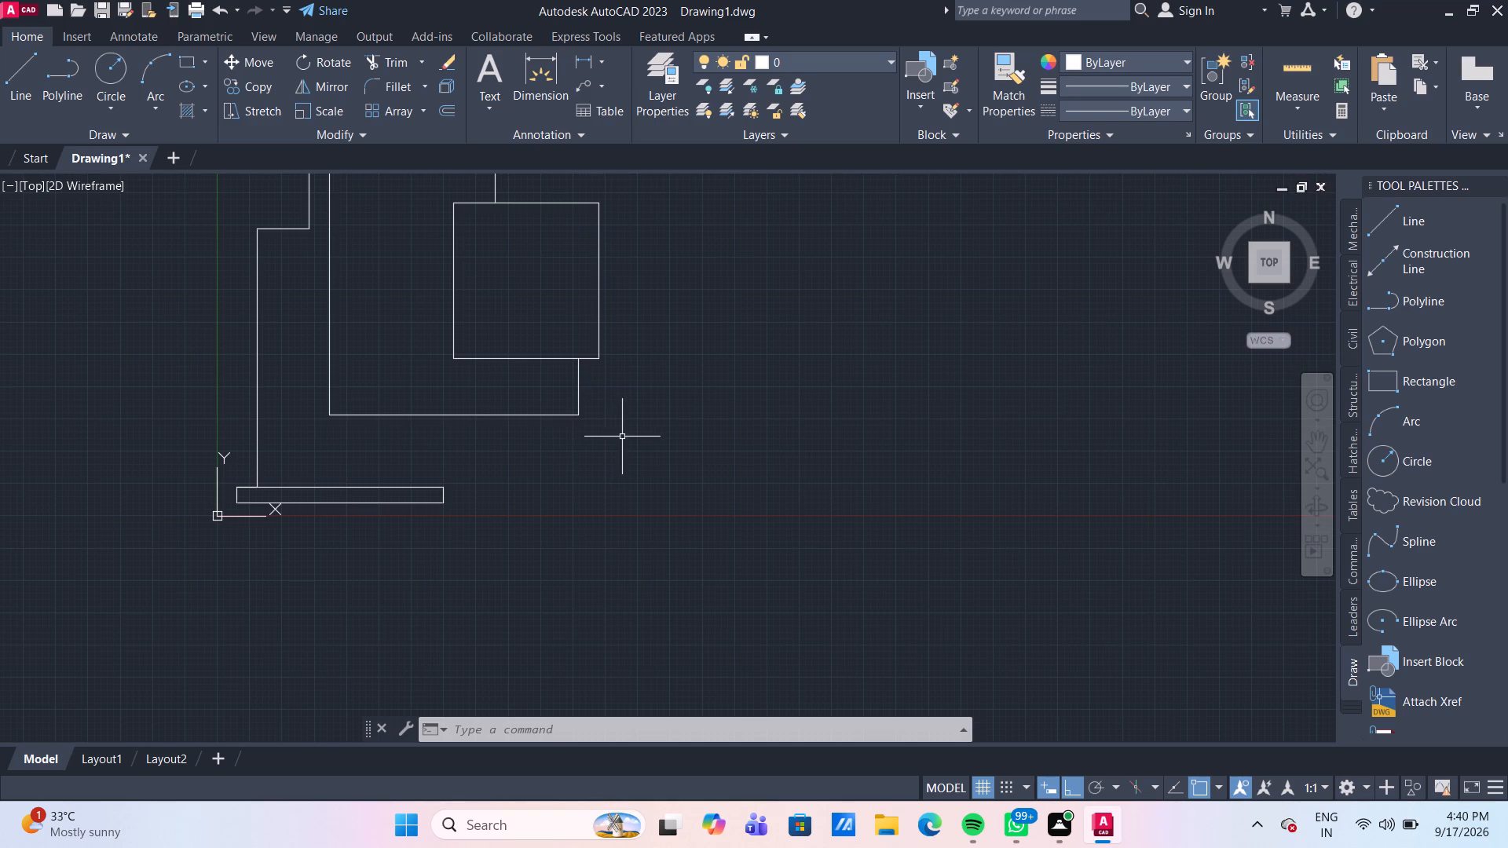
middle_drag(621, 410, 608, 448)
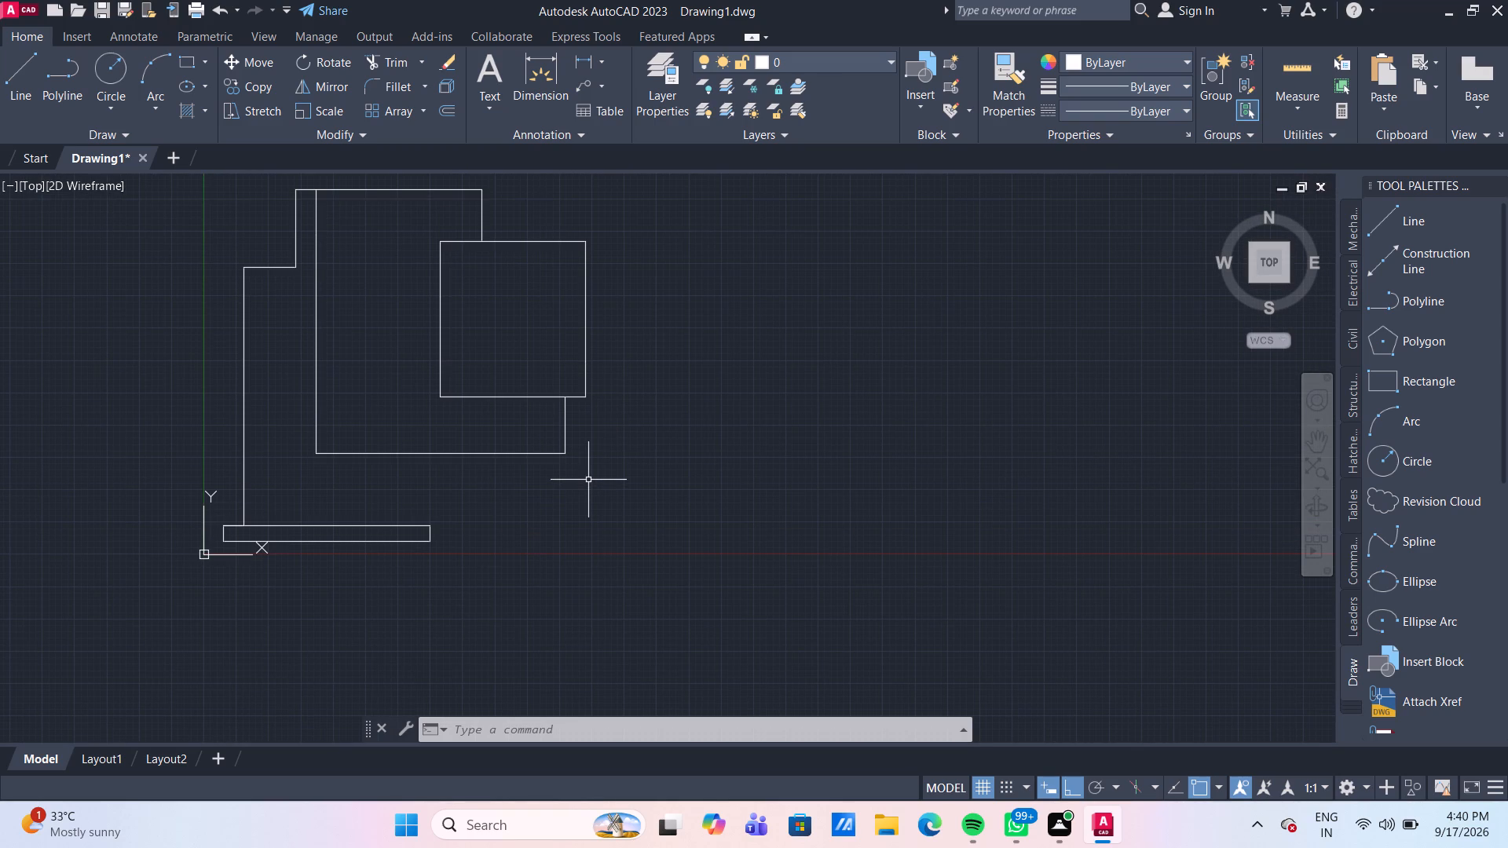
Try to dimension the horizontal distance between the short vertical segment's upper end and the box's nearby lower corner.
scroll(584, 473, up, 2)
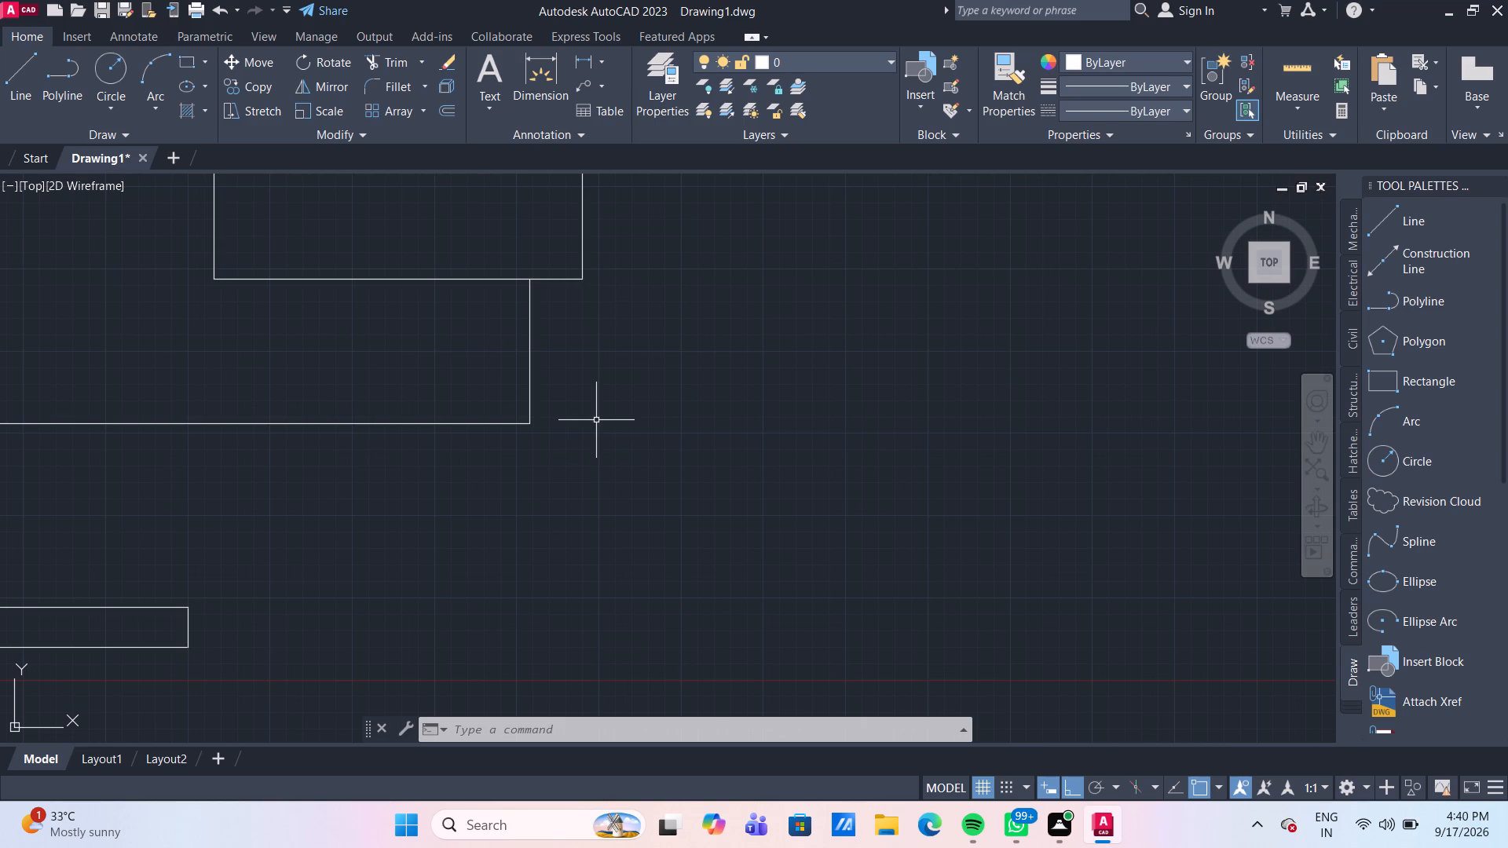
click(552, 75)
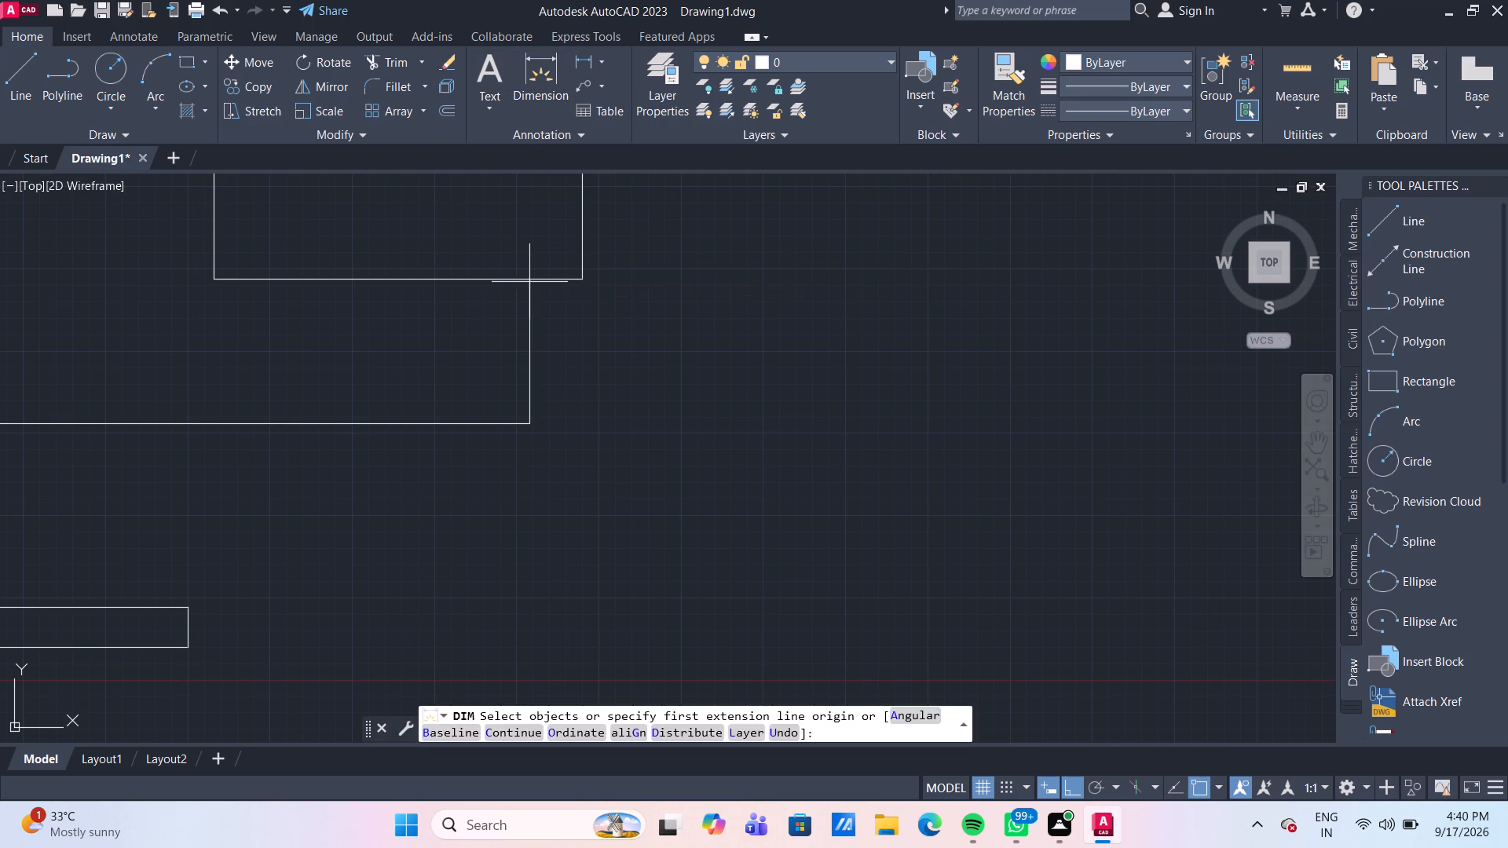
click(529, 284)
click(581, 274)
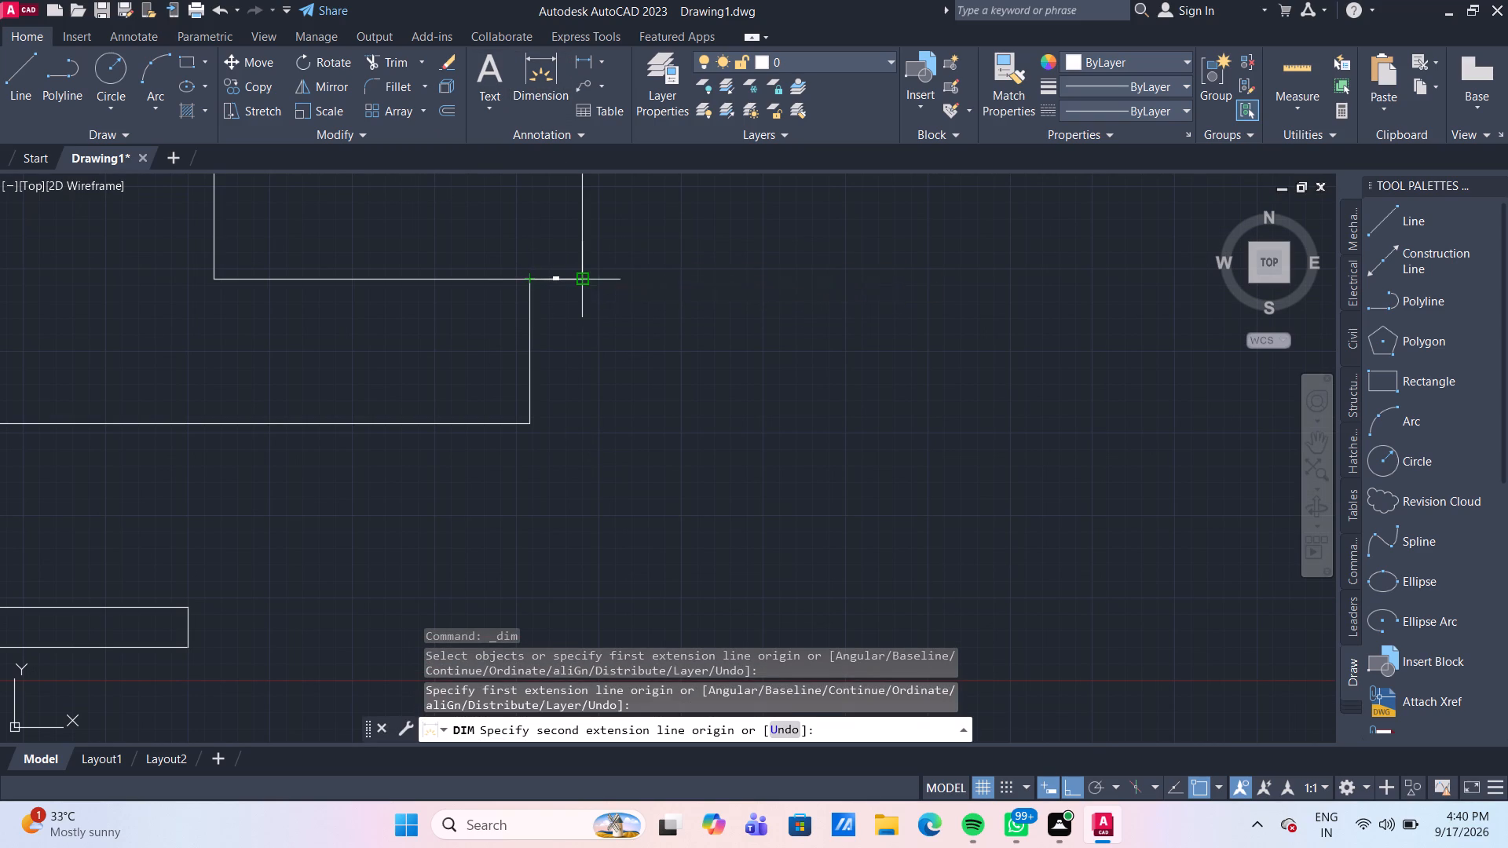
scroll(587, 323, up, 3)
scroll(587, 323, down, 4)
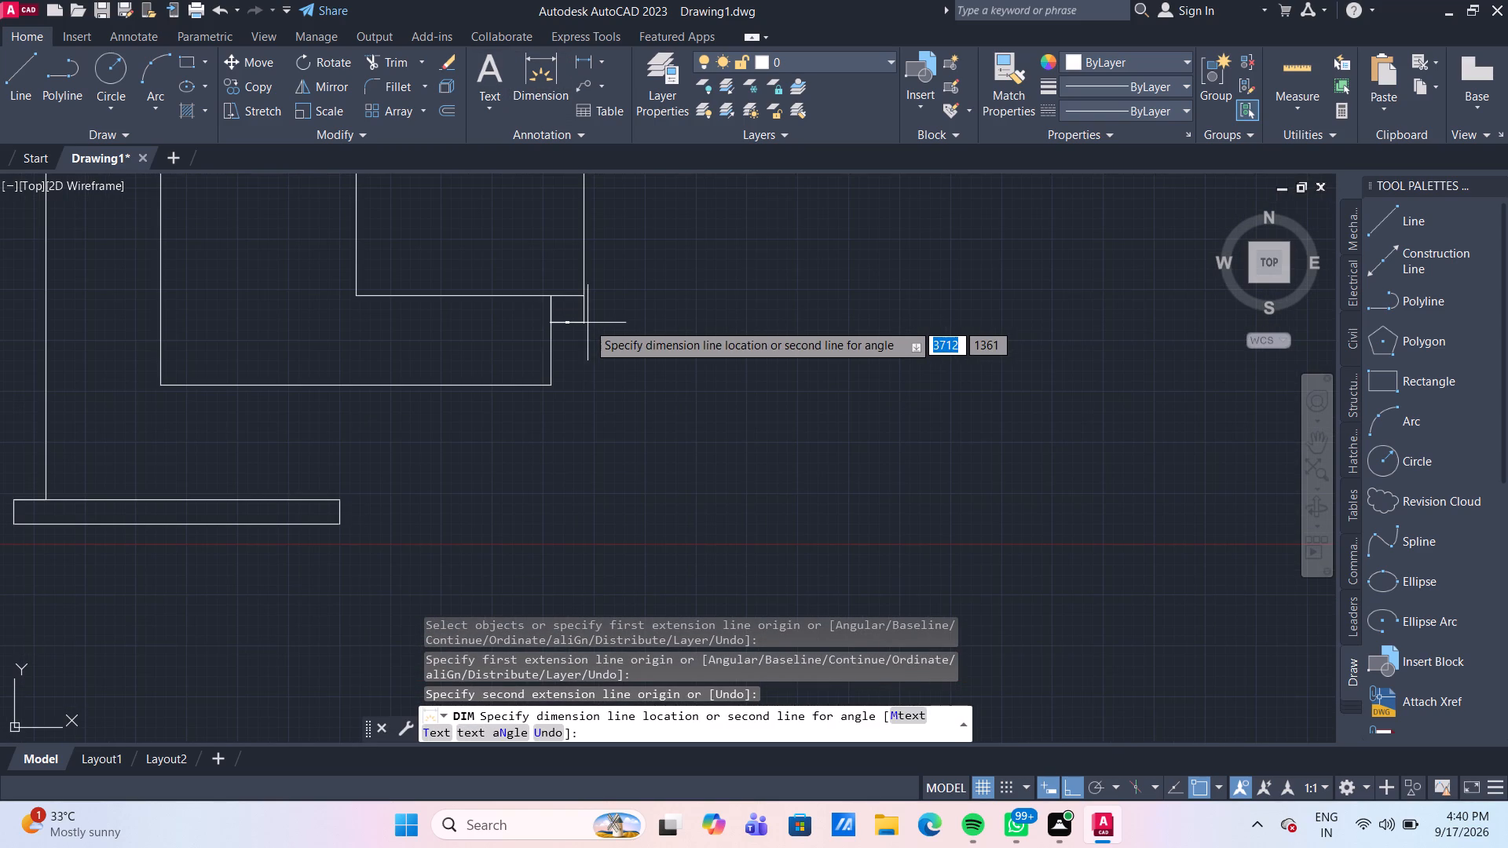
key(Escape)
Move the short vertical segment beneath the box 100 mm in negative X.
scroll(589, 329, down, 1)
middle_drag(614, 389, 670, 464)
scroll(671, 462, down, 1)
scroll(647, 443, up, 2)
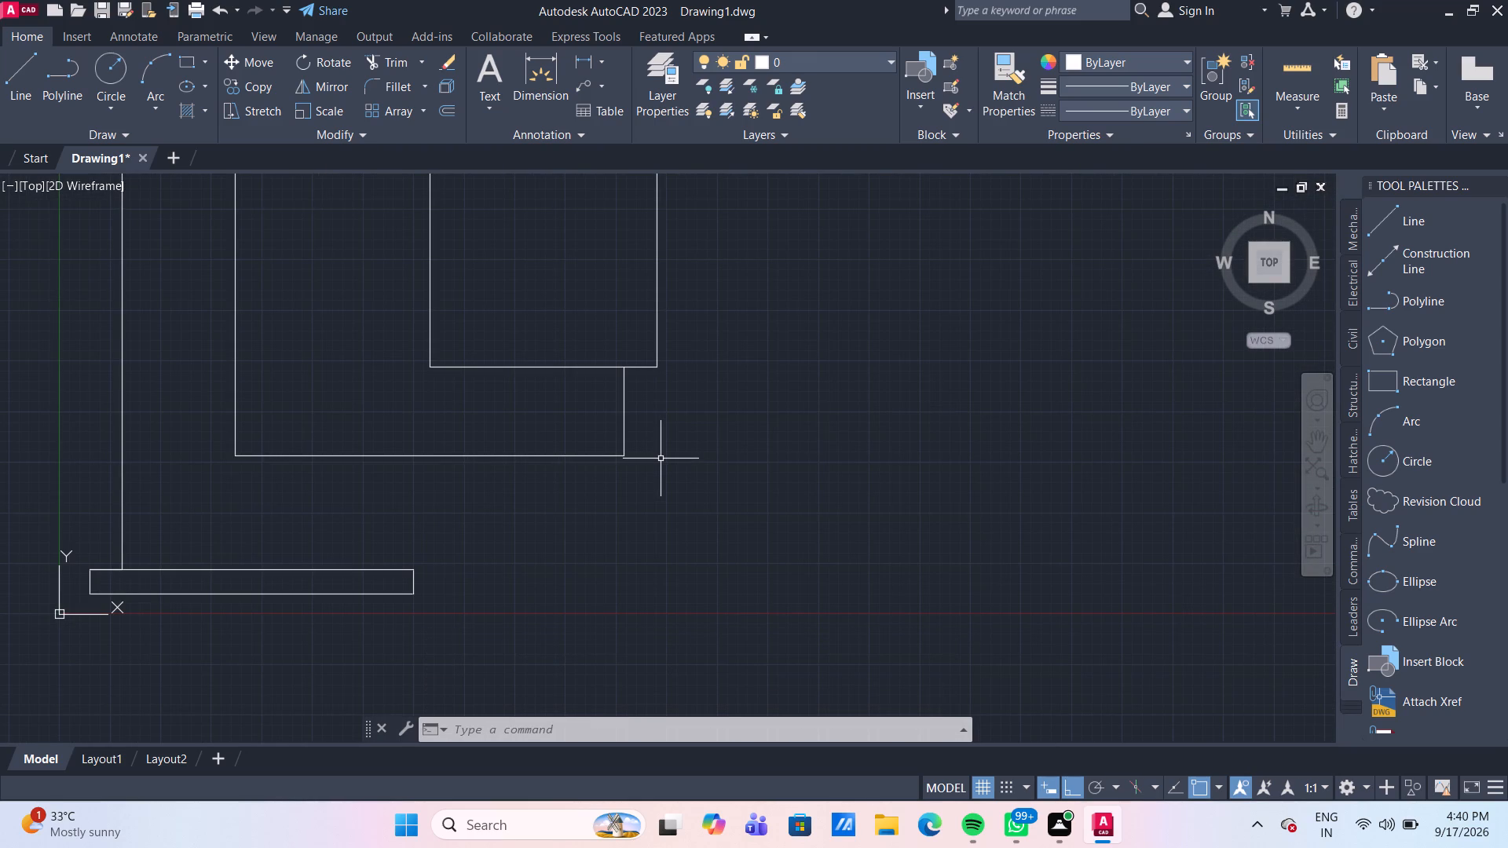
middle_drag(661, 459, 647, 503)
scroll(647, 503, down, 2)
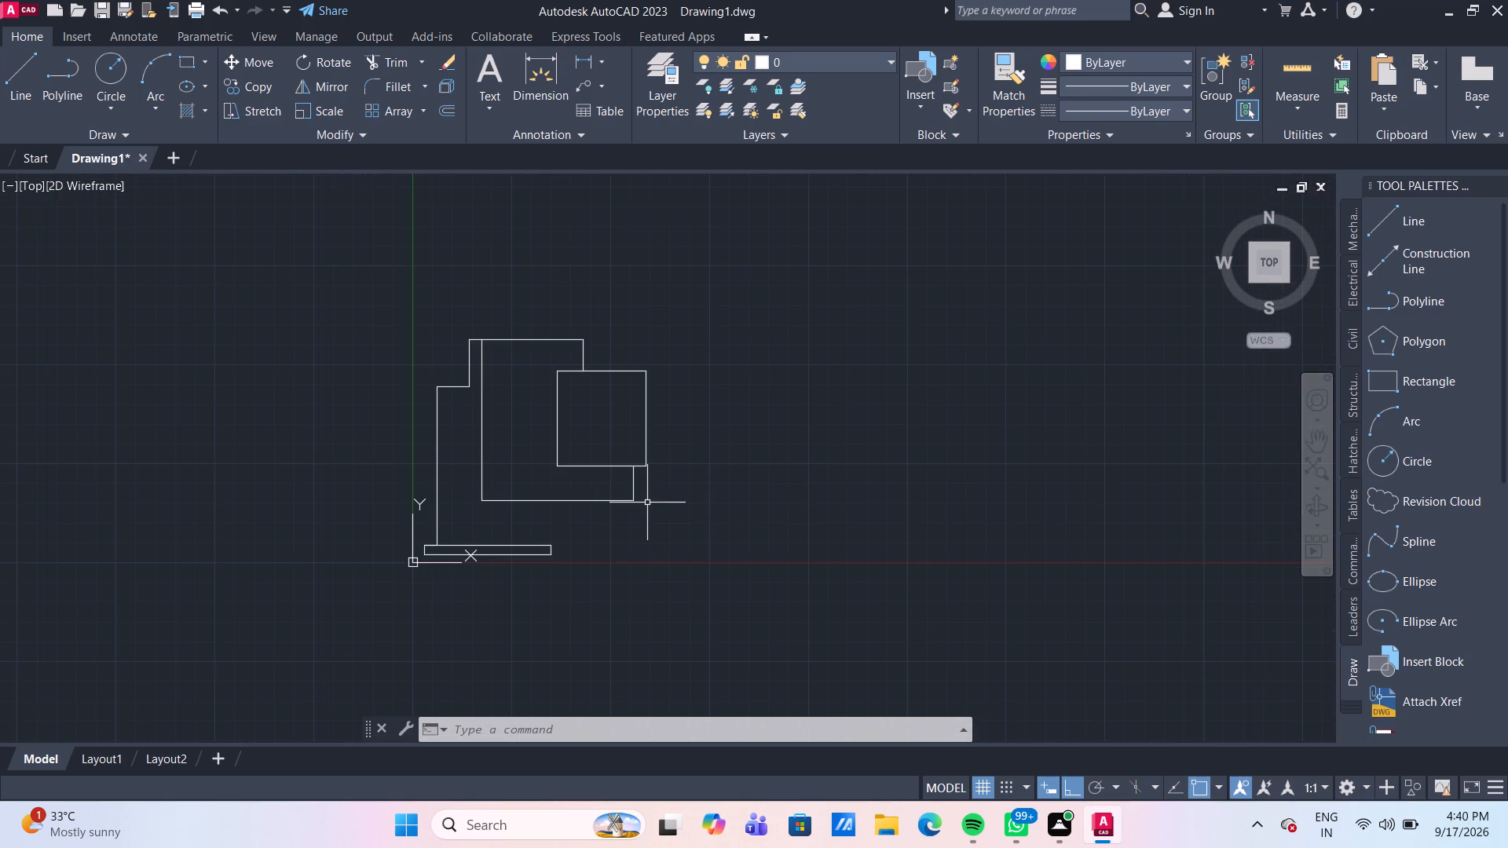
scroll(647, 503, up, 2)
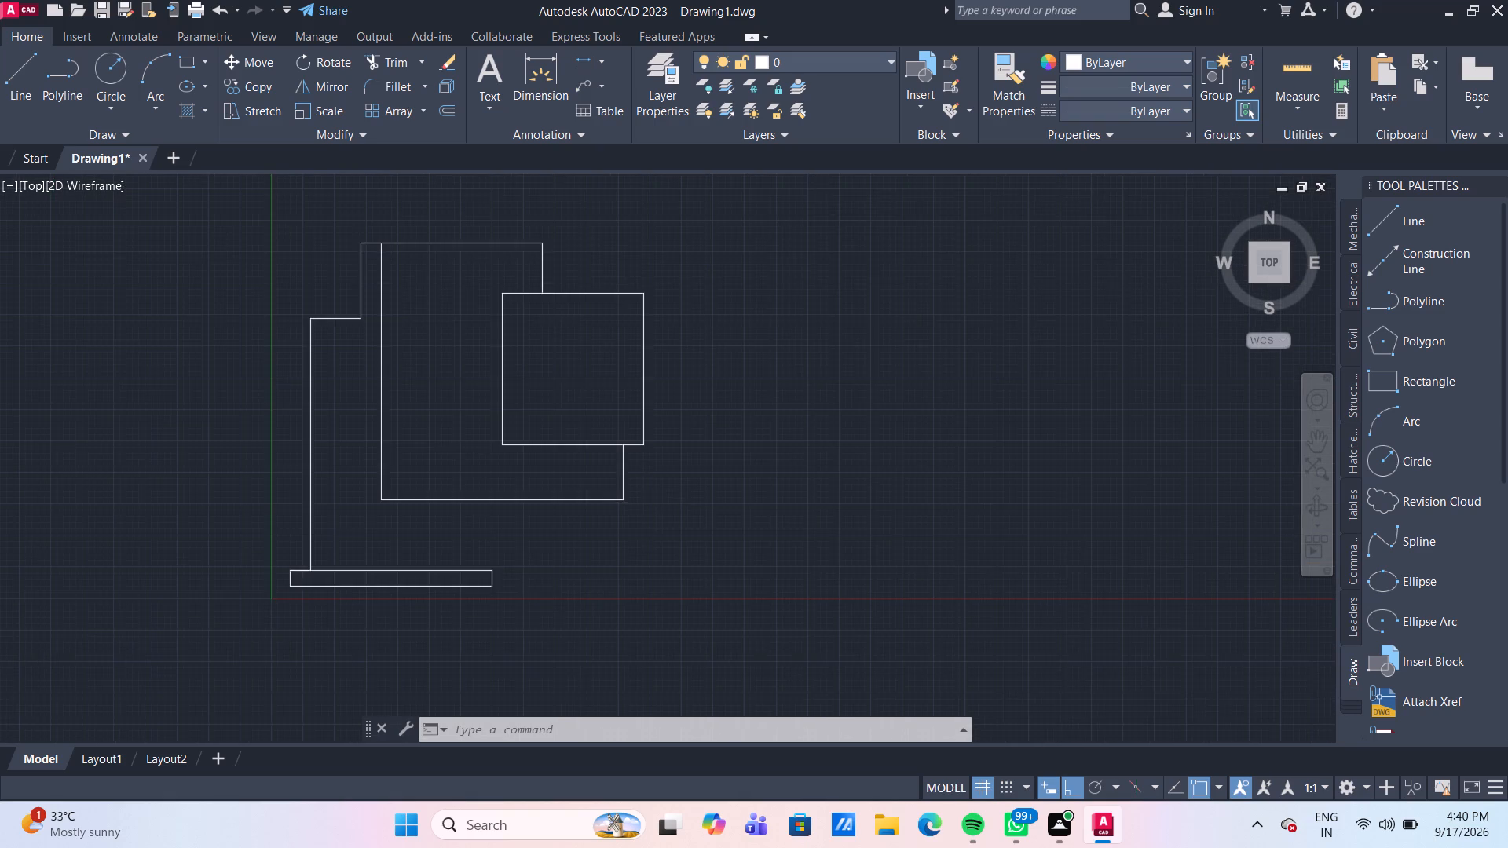
click(608, 465)
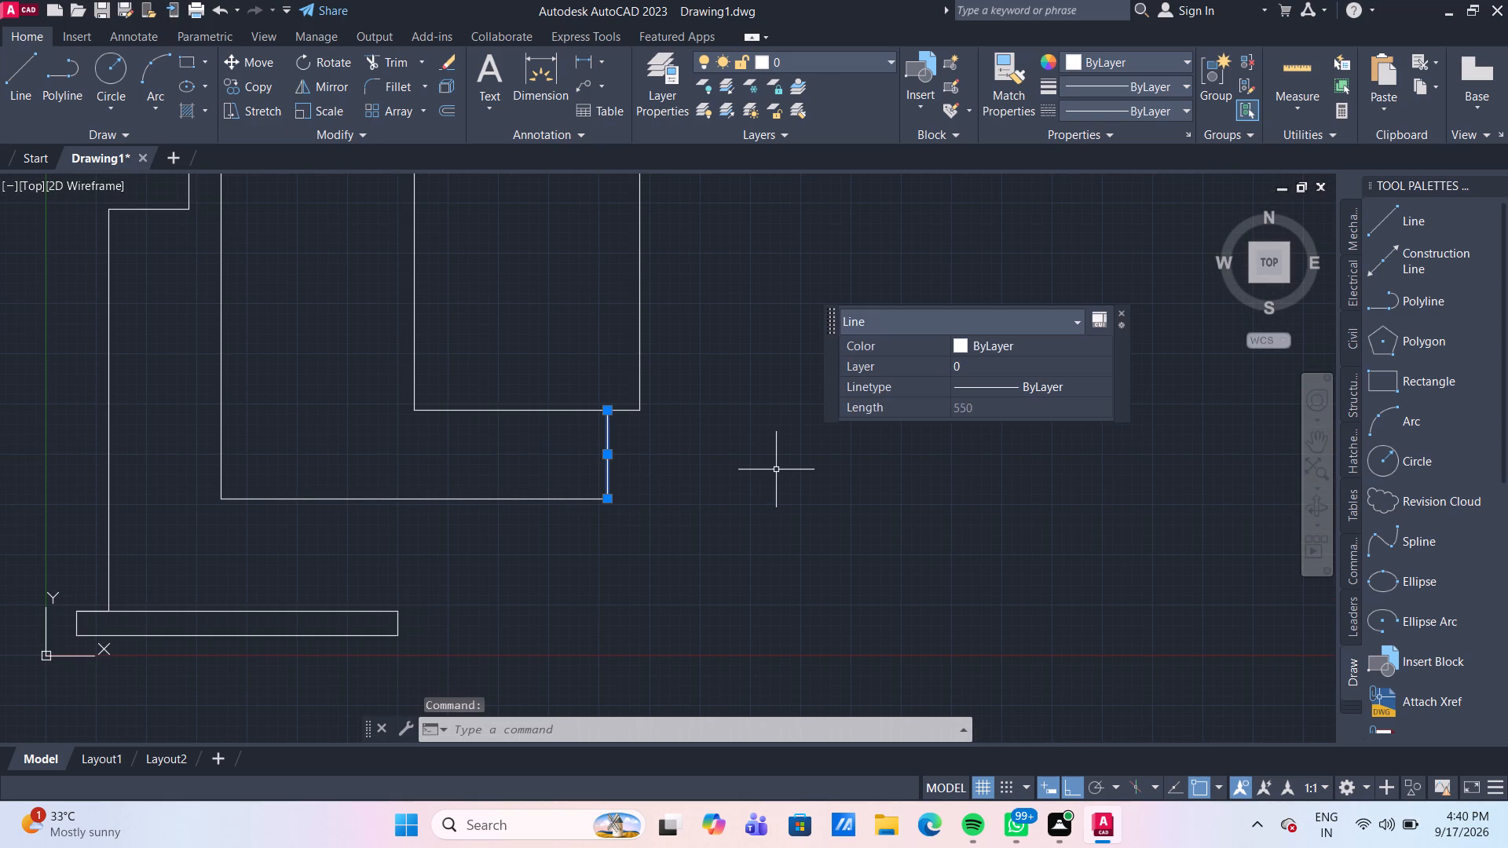
key(m)
key(Return)
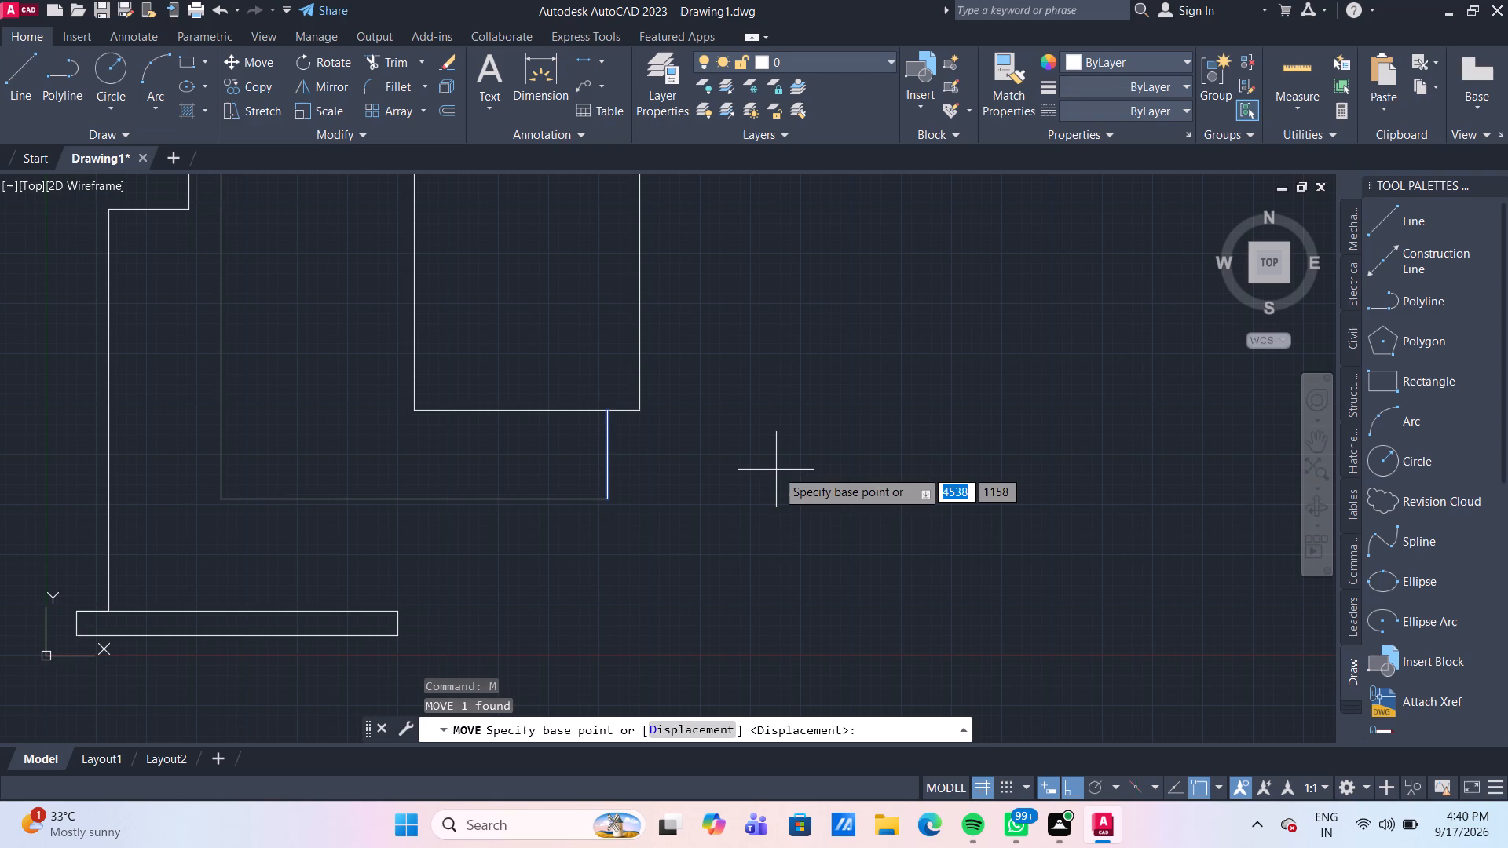
click(604, 499)
text(100)
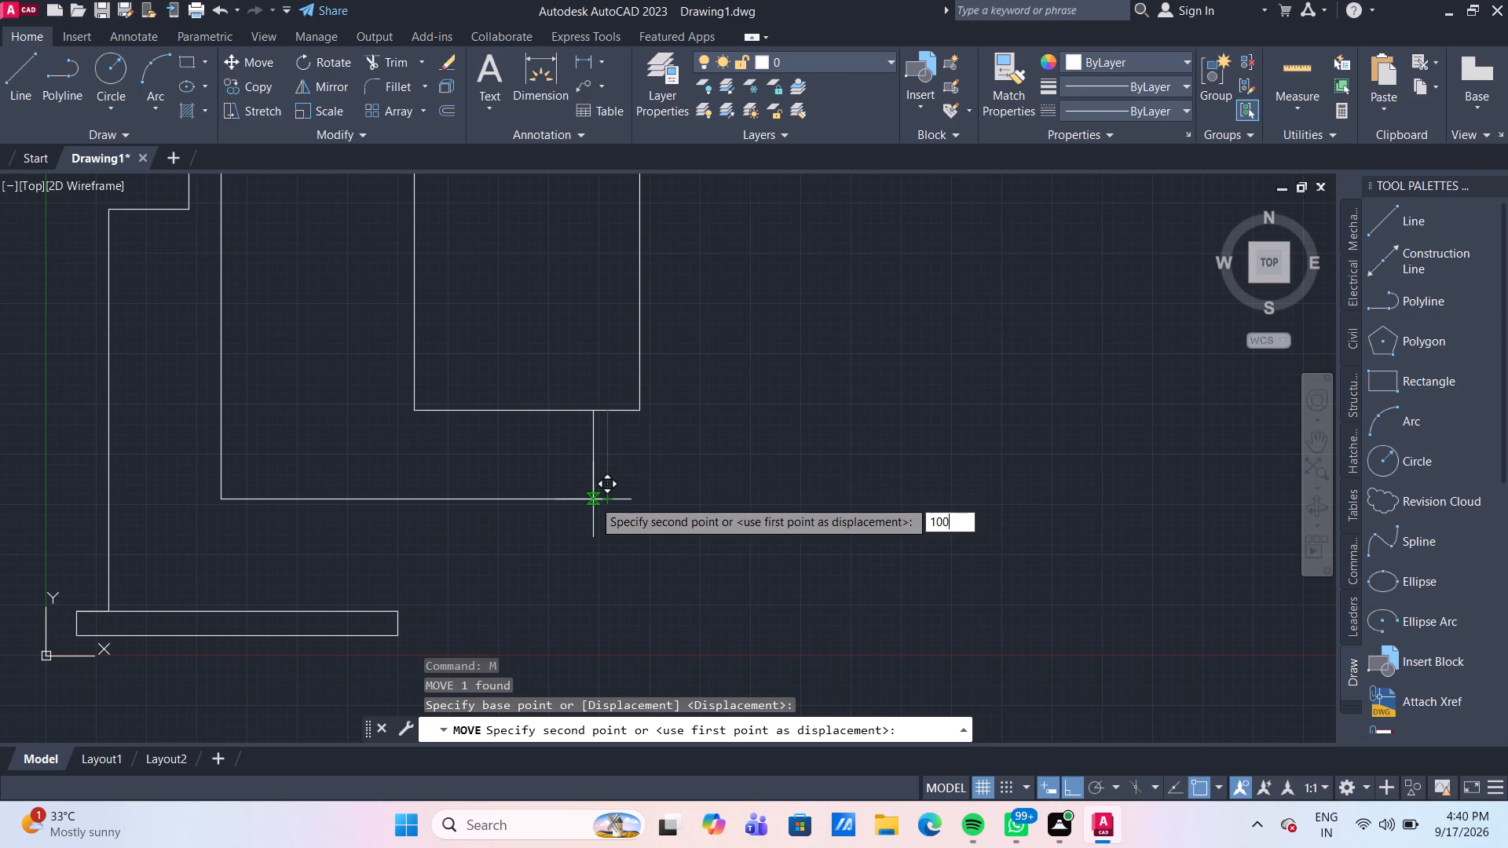
key(Return)
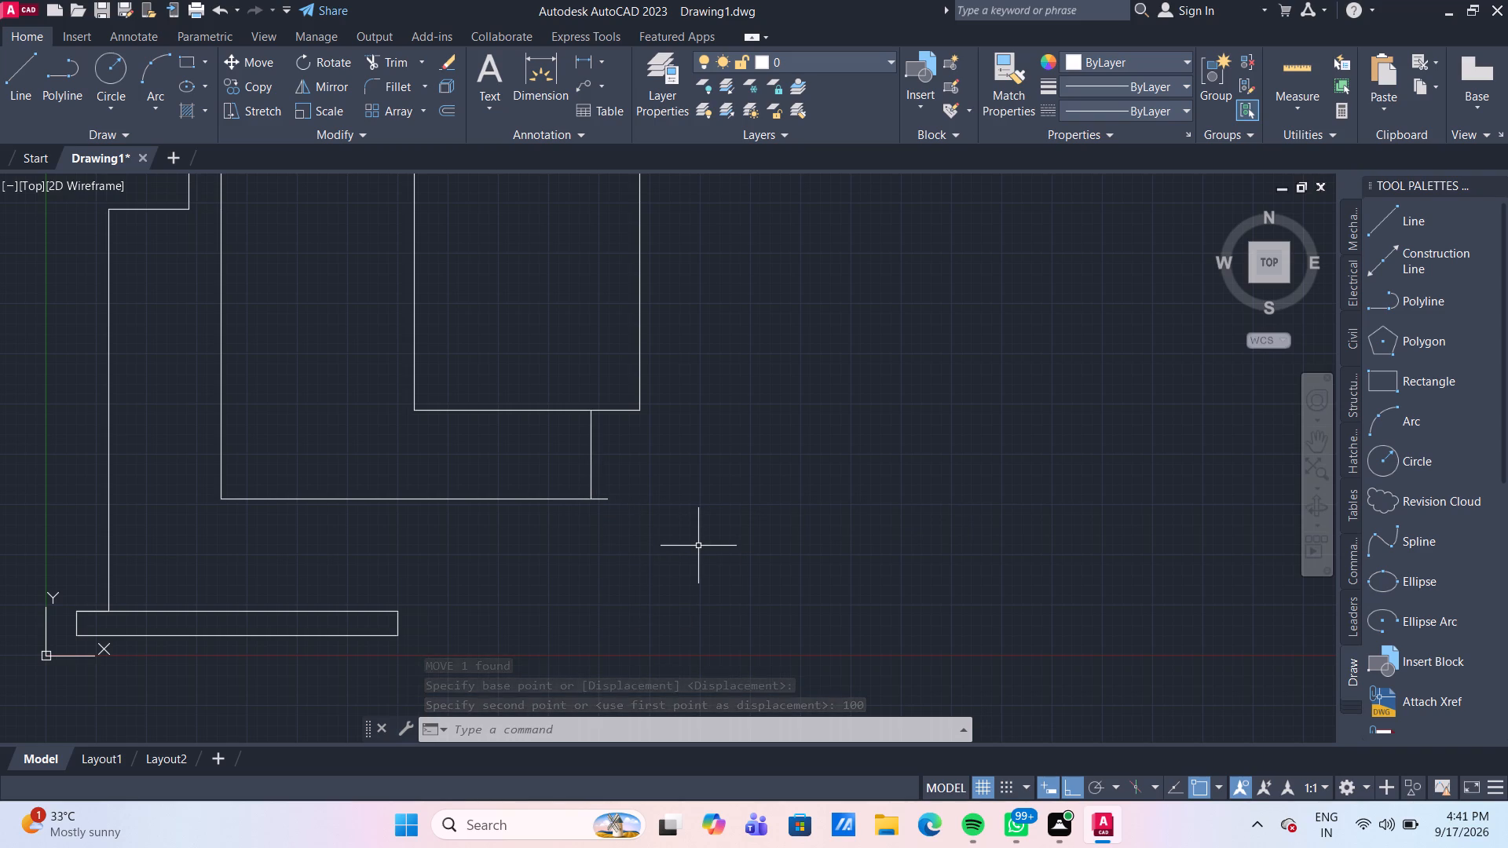
Draw a line from the open end of the lower horizontal segment, 50 mm in positive X and 1650 mm downward.
scroll(673, 544, up, 1)
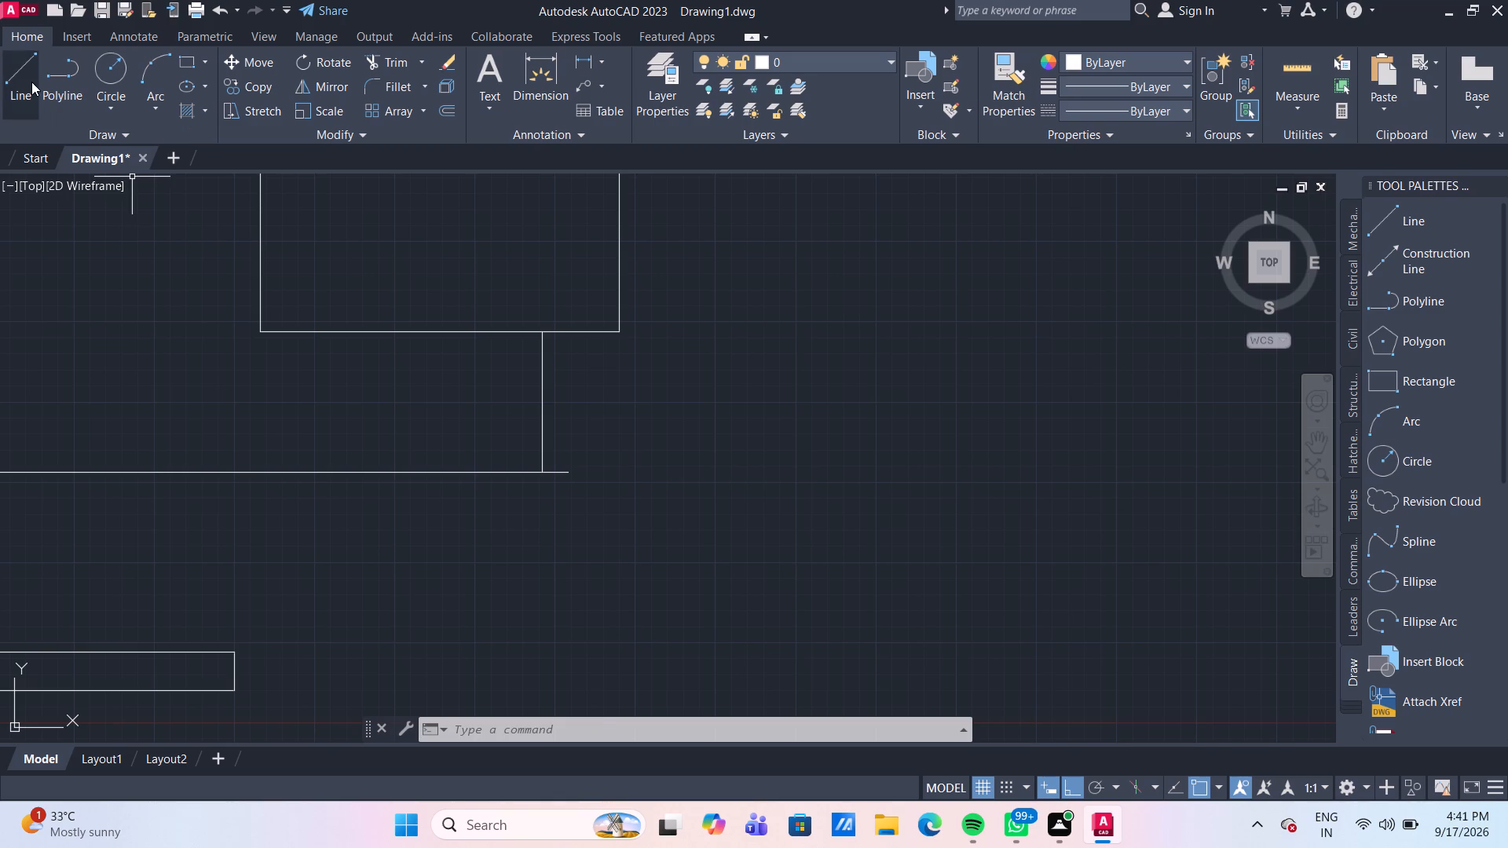
click(31, 82)
click(565, 467)
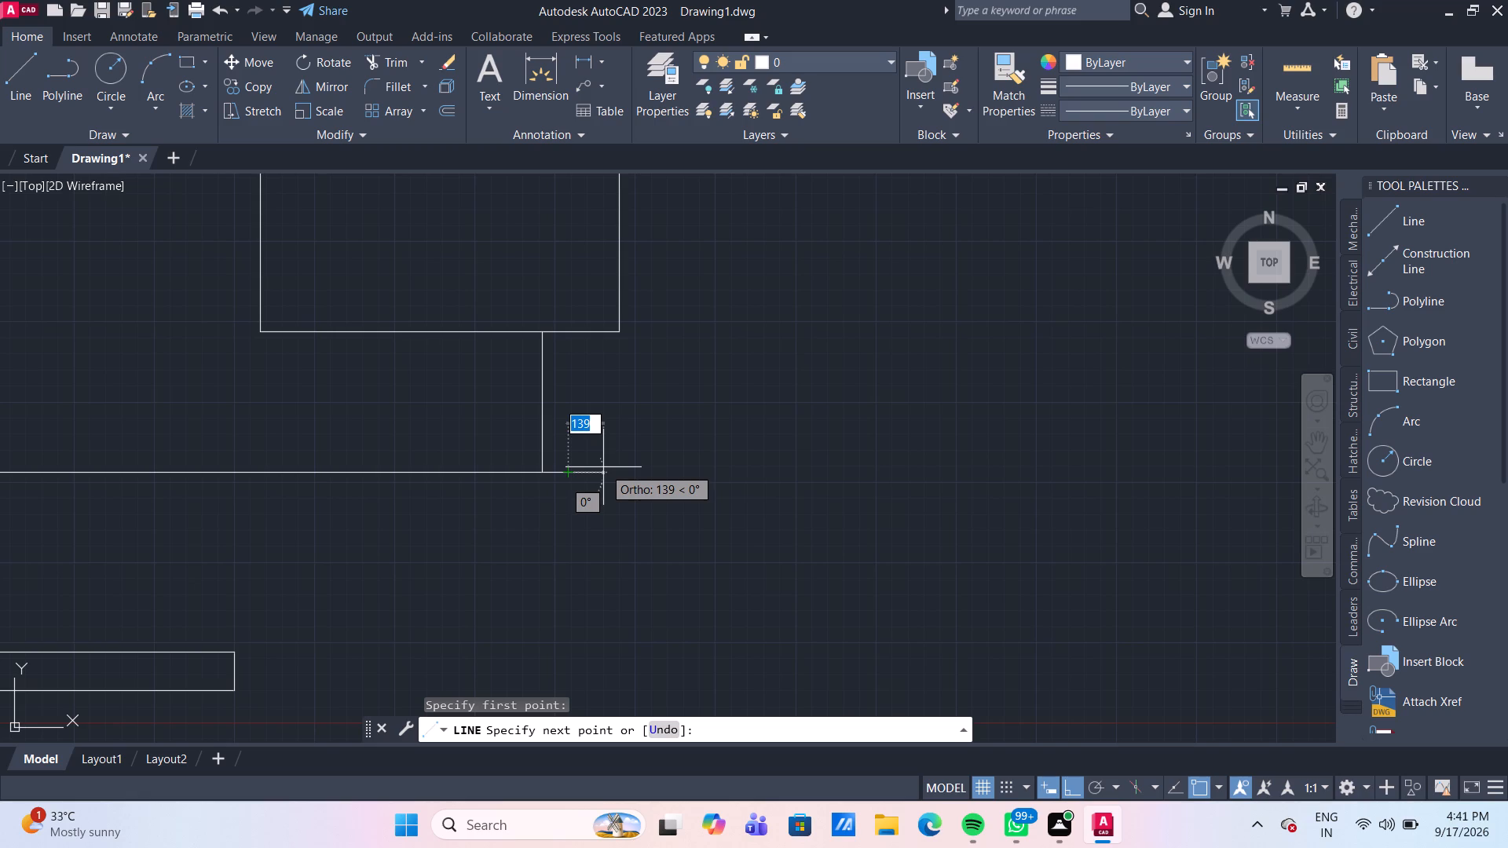
key(1)
key(BackSpace)
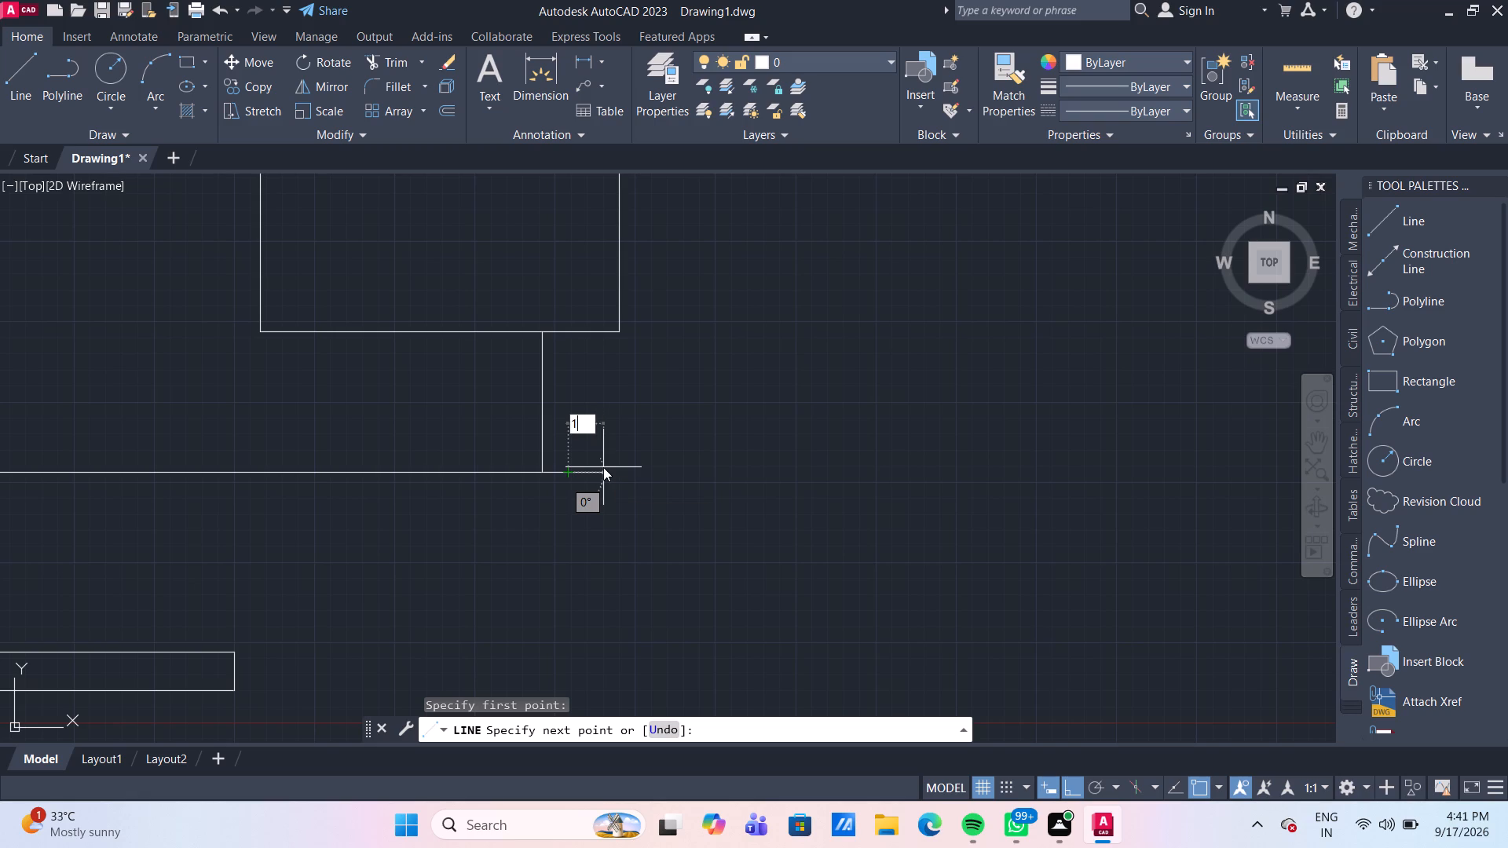
text(50)
key(Return)
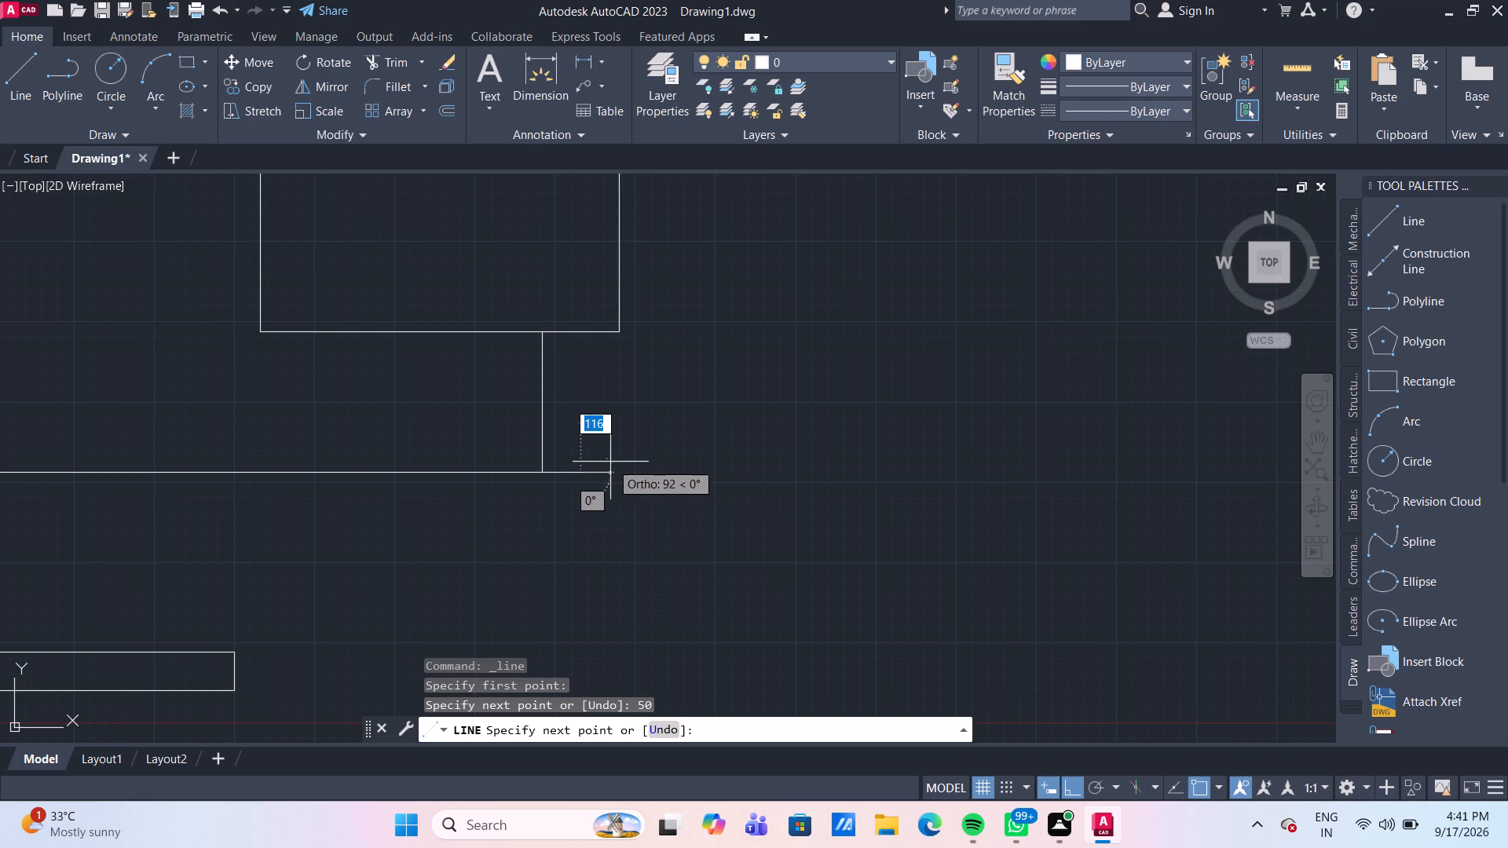
scroll(628, 642, down, 1)
middle_drag(624, 643, 588, 477)
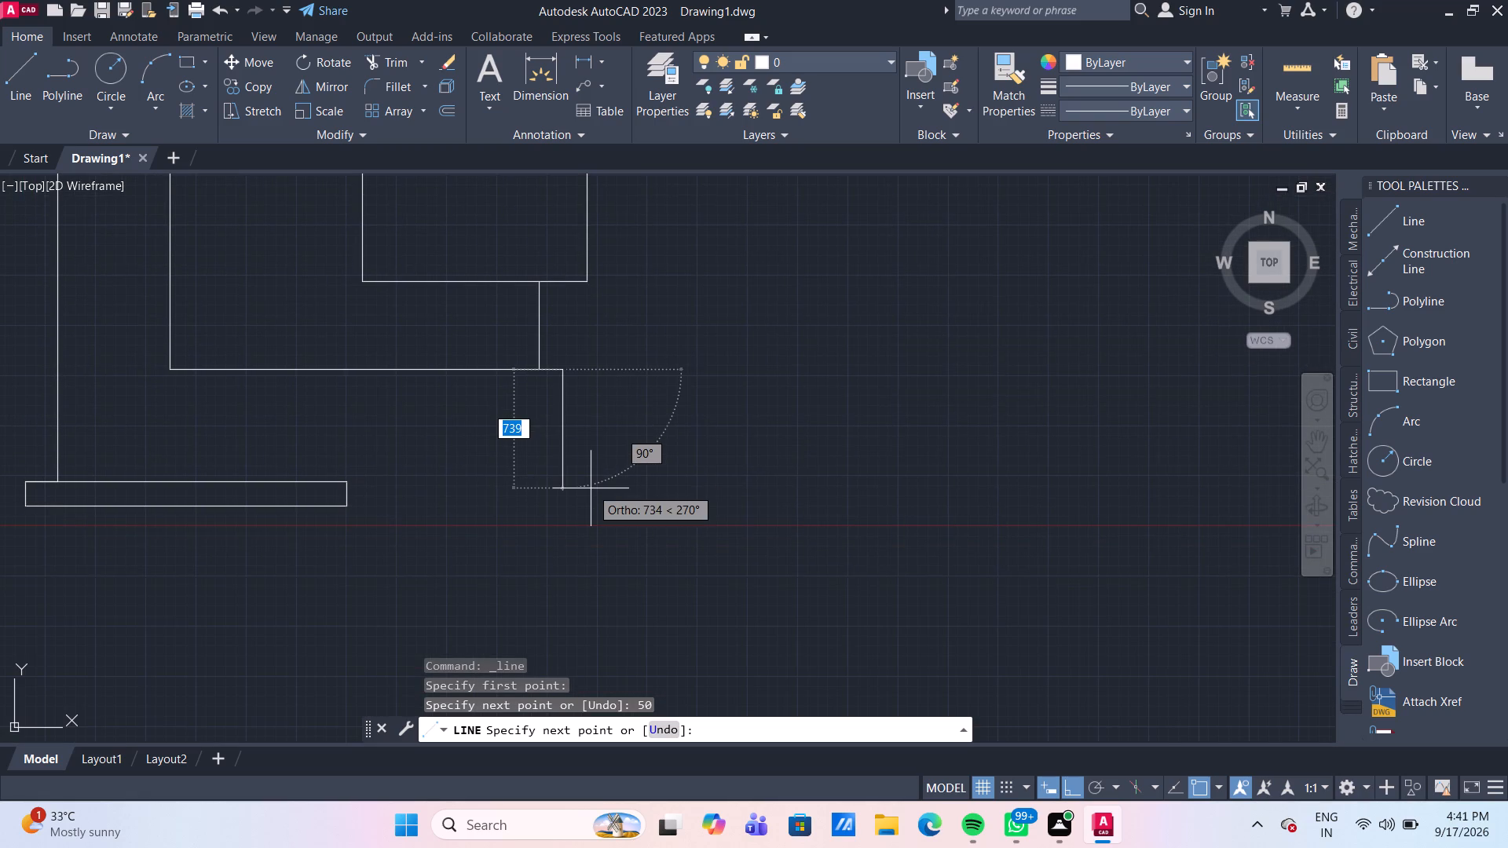
scroll(591, 488, down, 2)
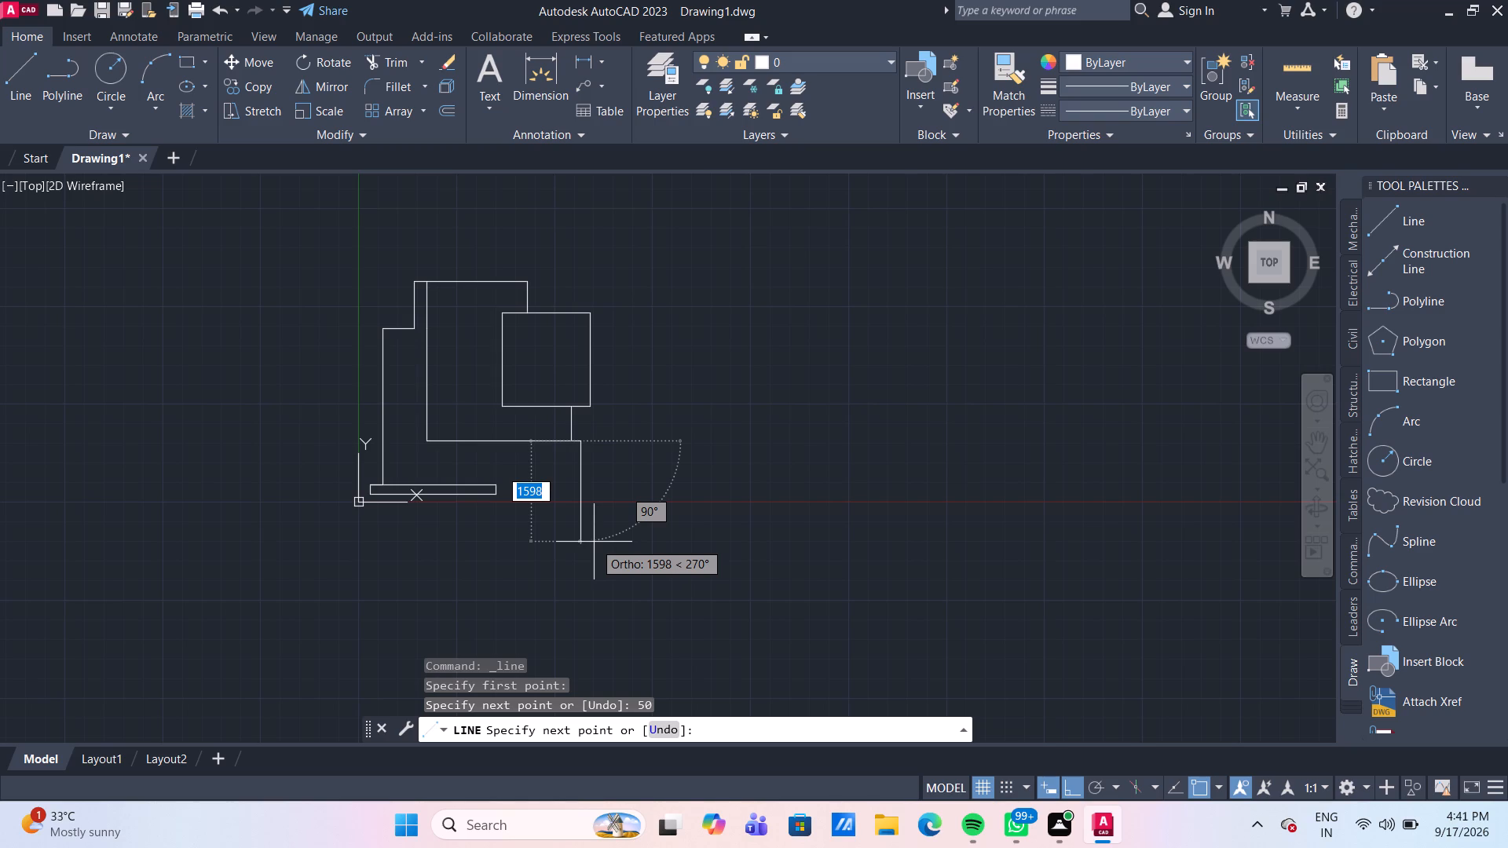
text(1650)
key(Return)
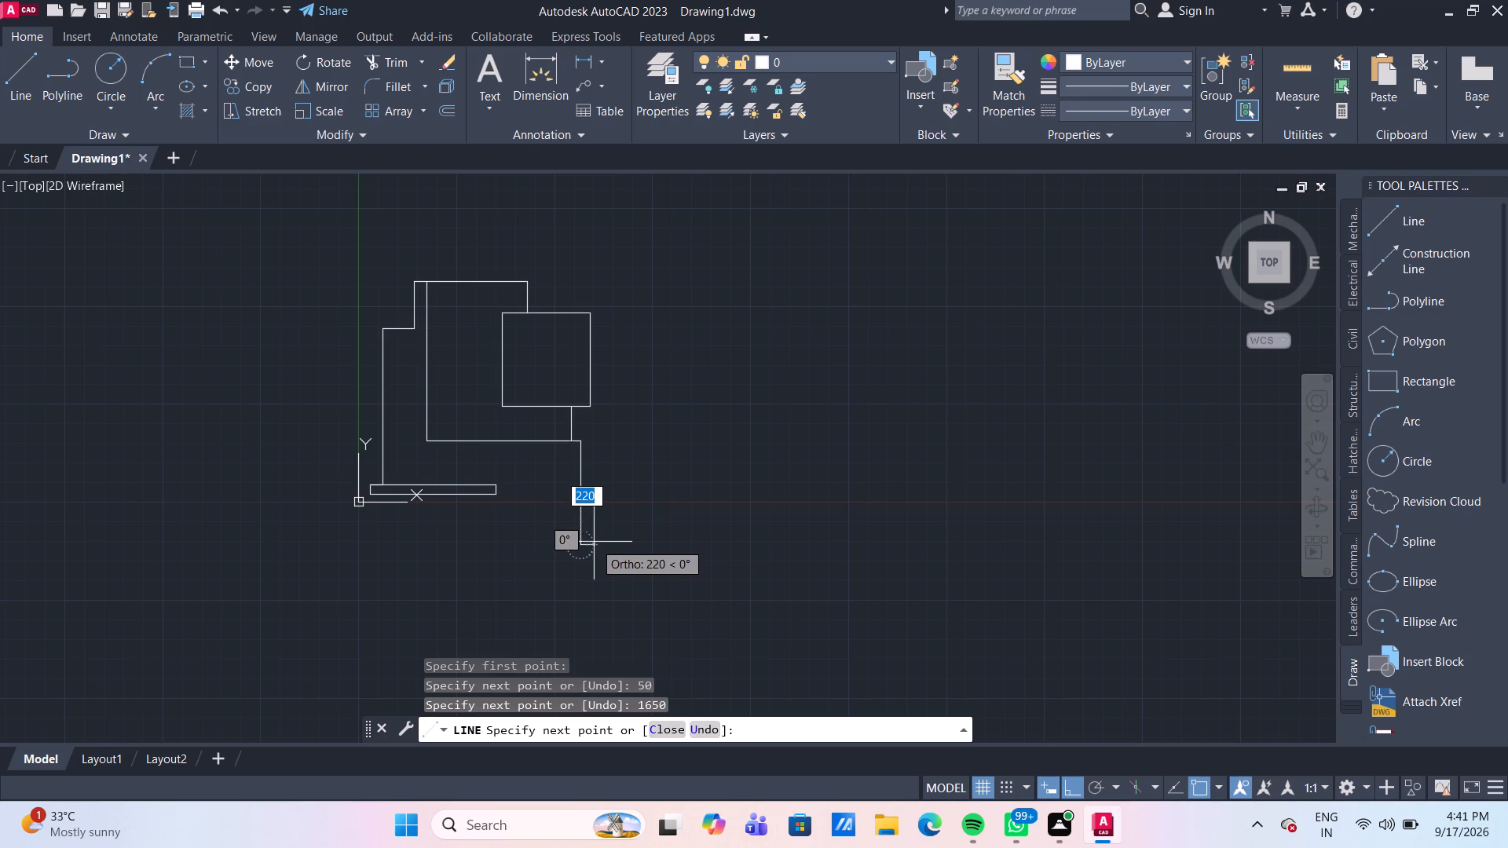
key(Return)
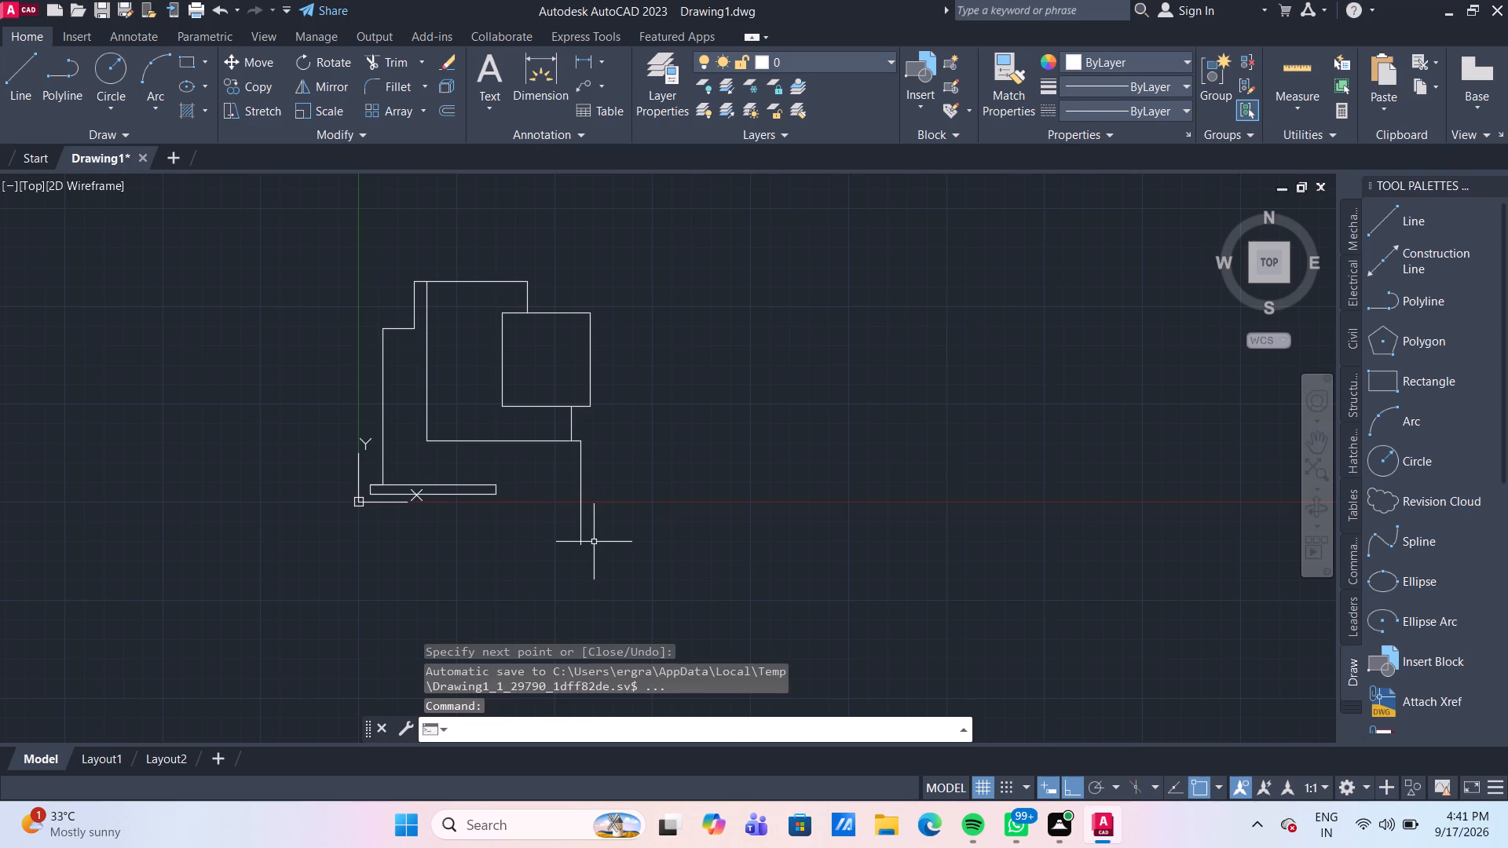
Move the entire outline, including the base, horizontally in positive X away from the origin.
click(632, 573)
click(359, 228)
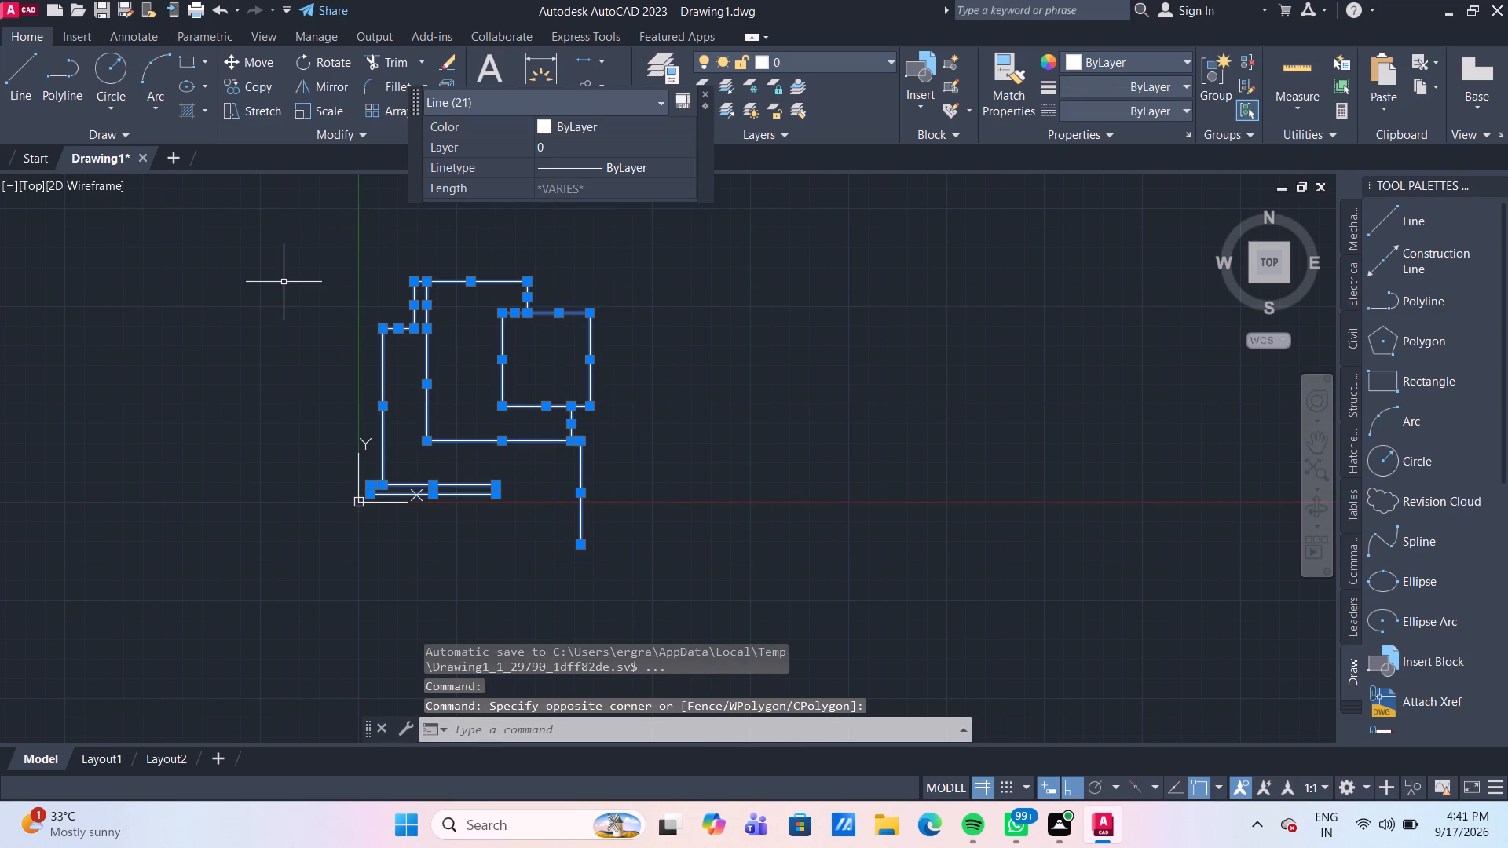
key(m)
key(Return)
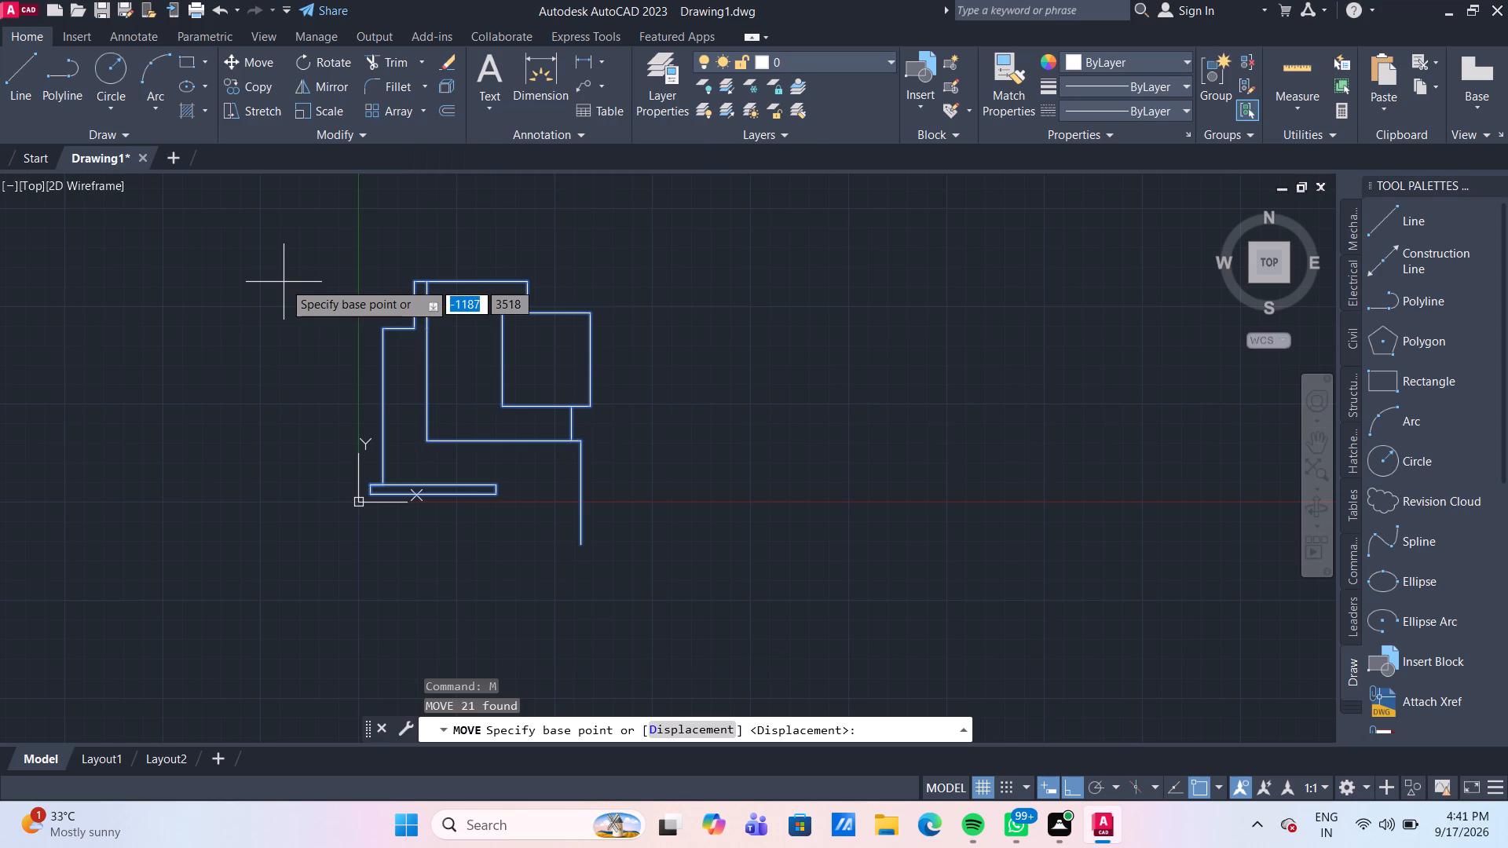
click(284, 282)
click(501, 264)
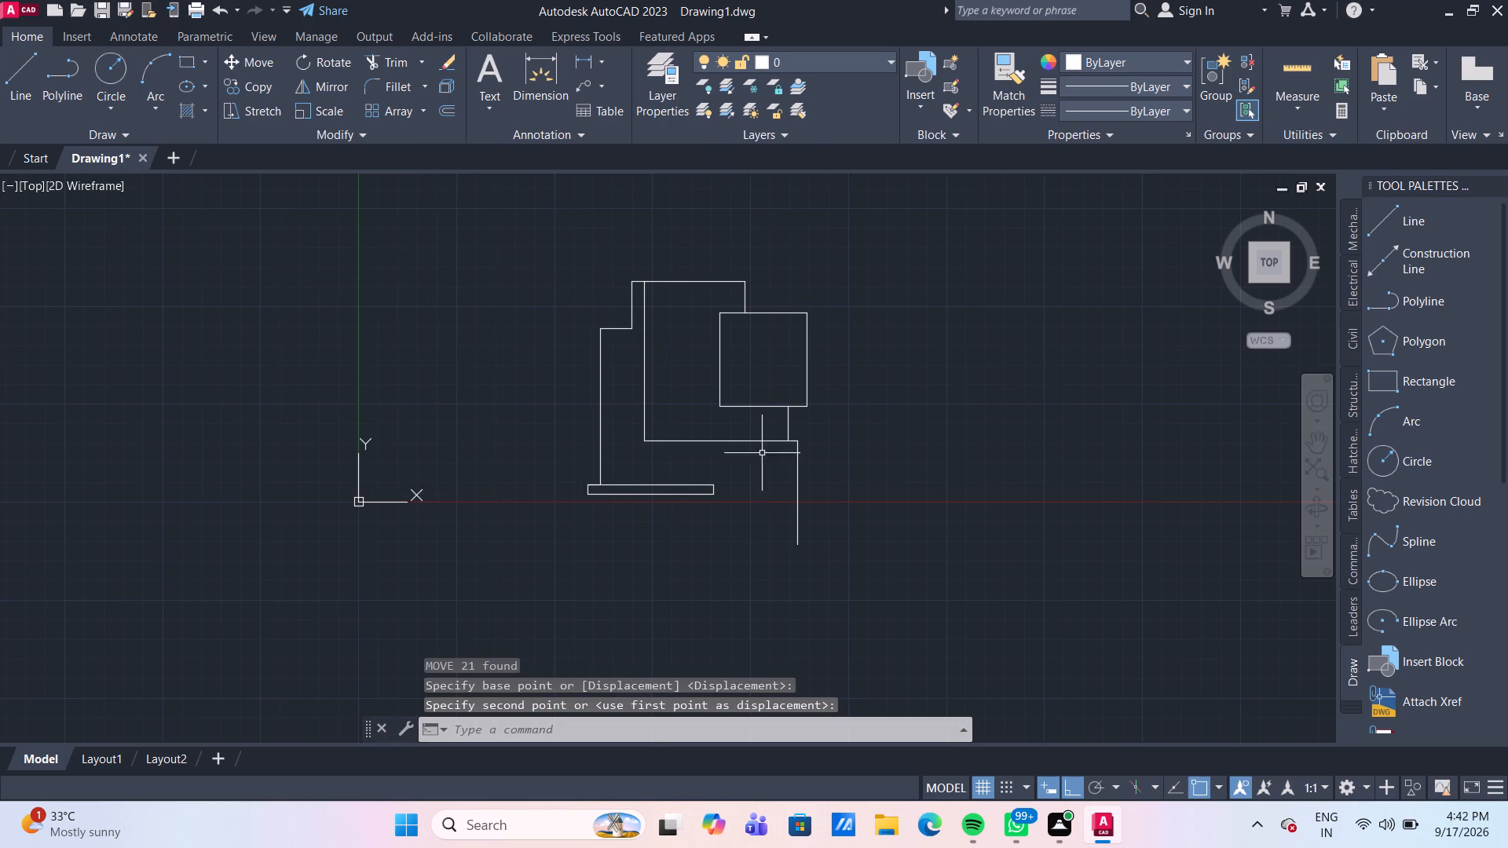
Move the entire outline, including the base, straight up by about 3730 mm.
drag(862, 585, 844, 538)
click(564, 234)
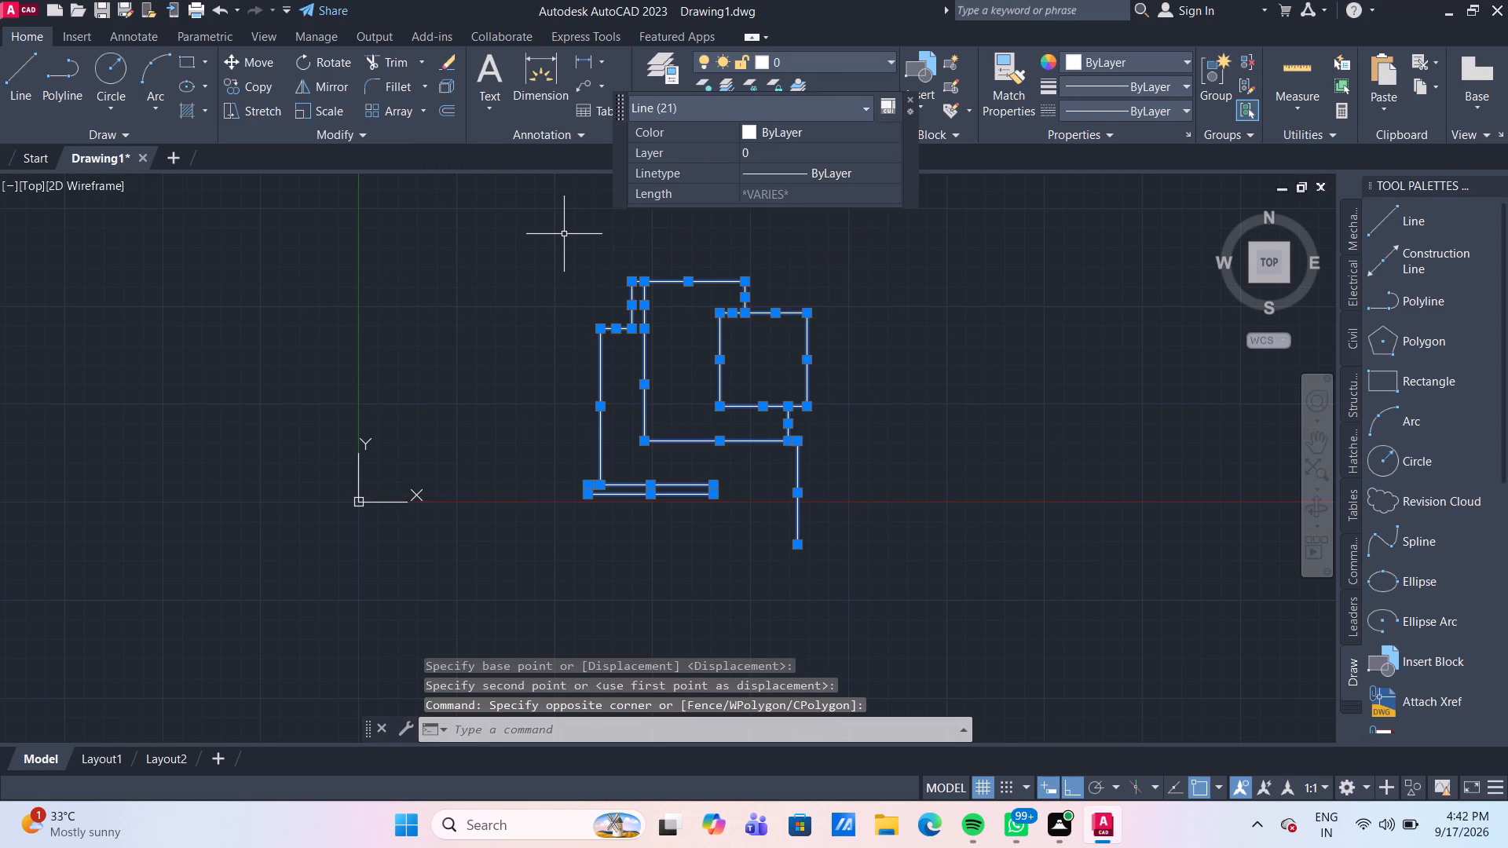
key(m)
key(Return)
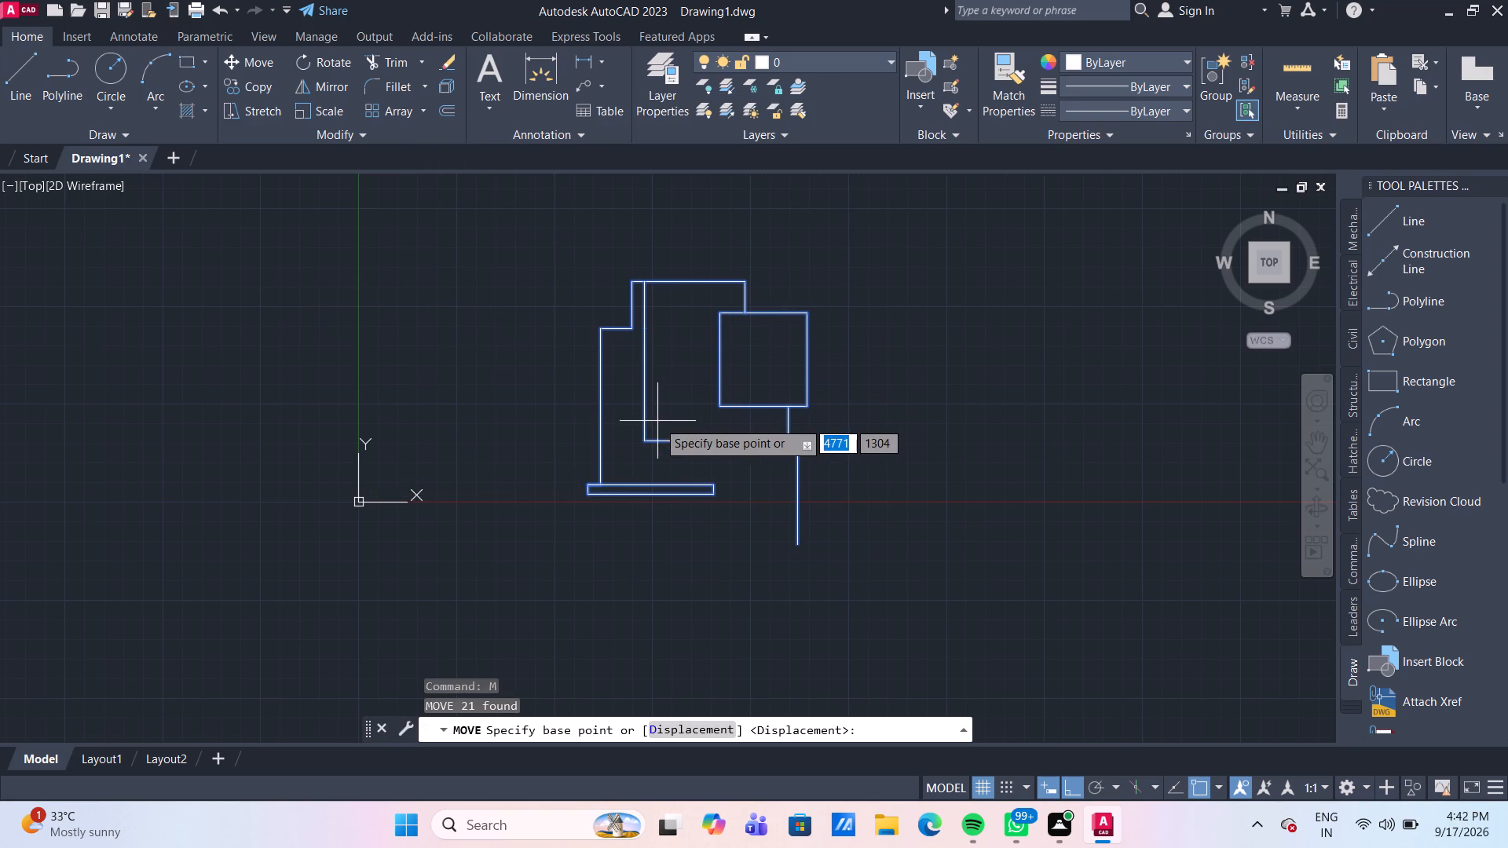
drag(643, 442, 645, 422)
scroll(628, 342, down, 1)
middle_drag(628, 342, 595, 478)
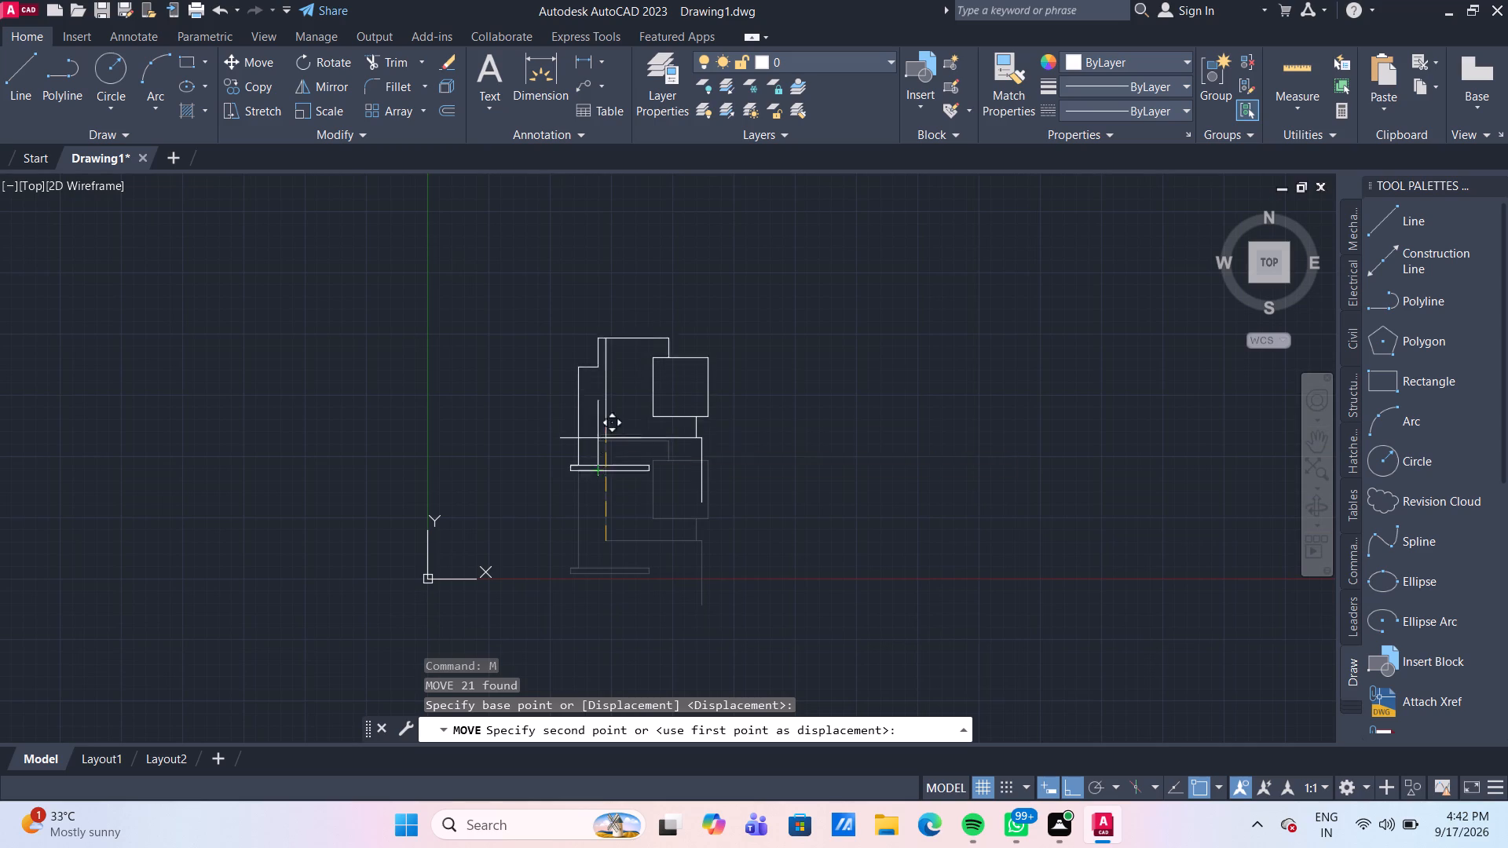
scroll(571, 394, up, 1)
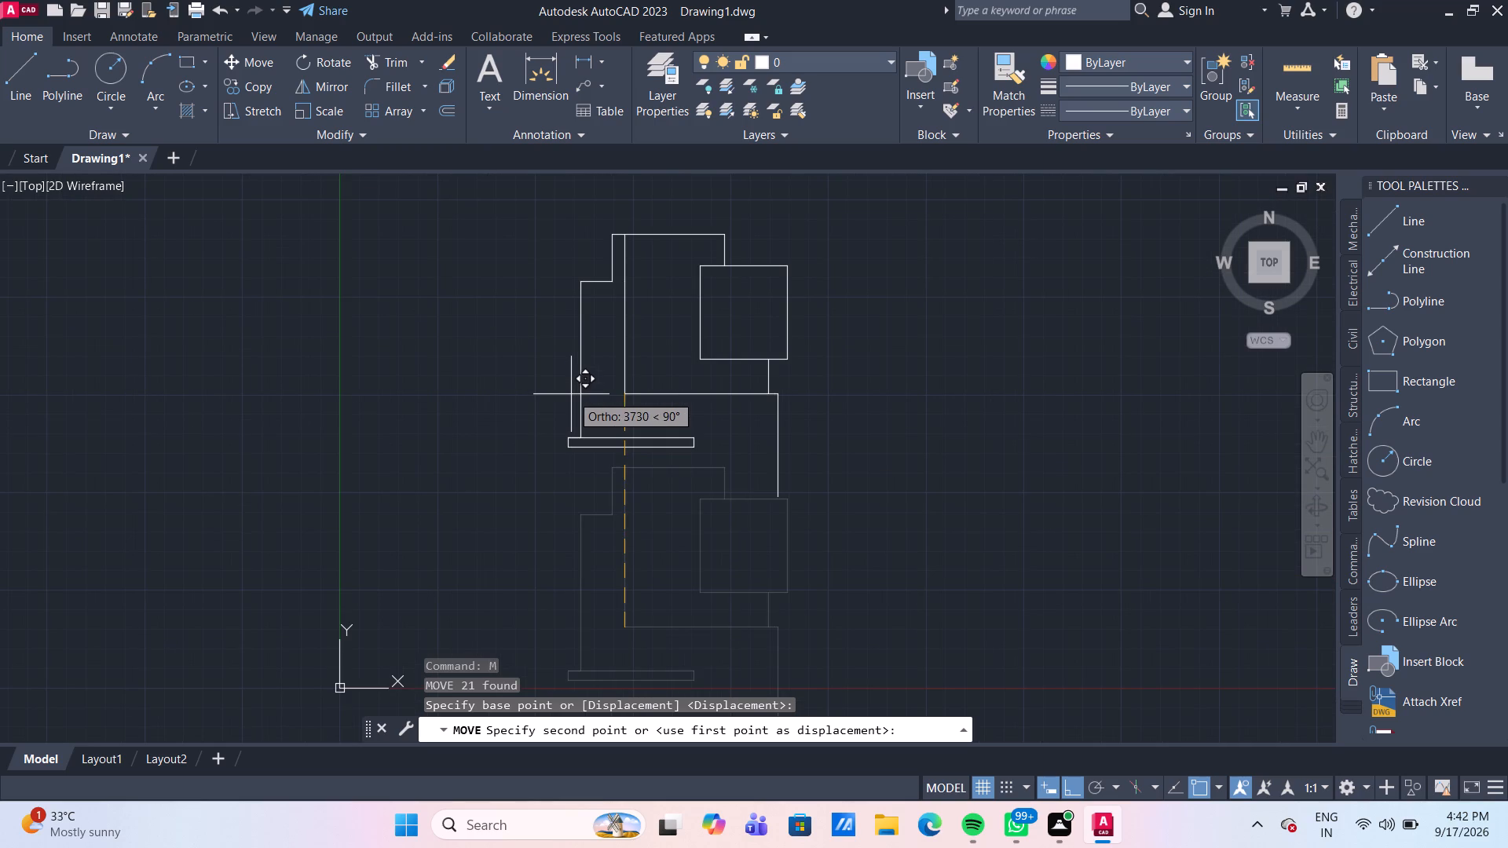
click(571, 394)
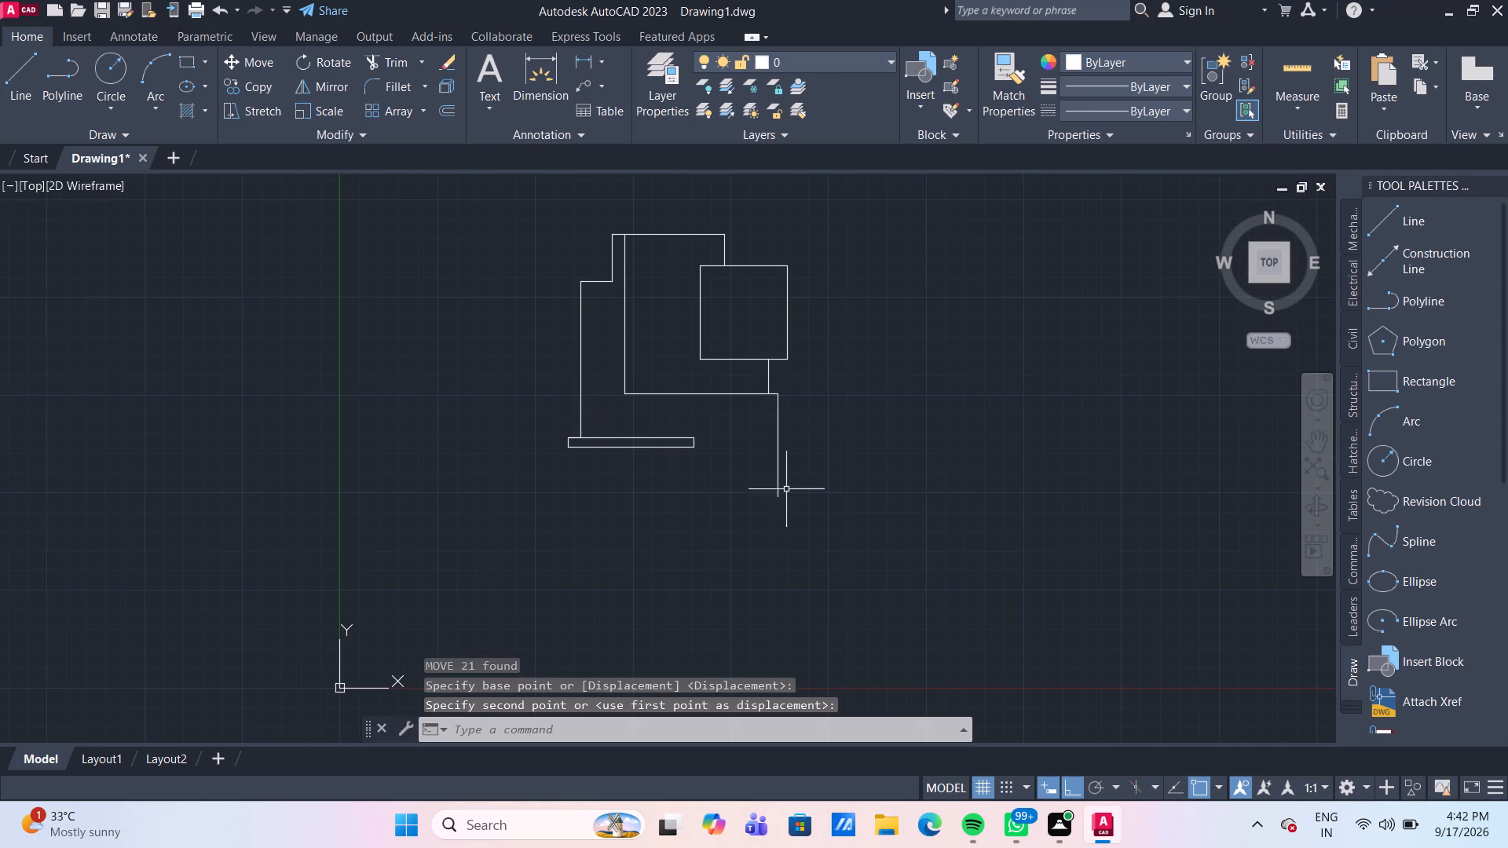
Quick-measure the spacing and lengths around the tall vertical column above the base.
middle_drag(711, 452, 634, 502)
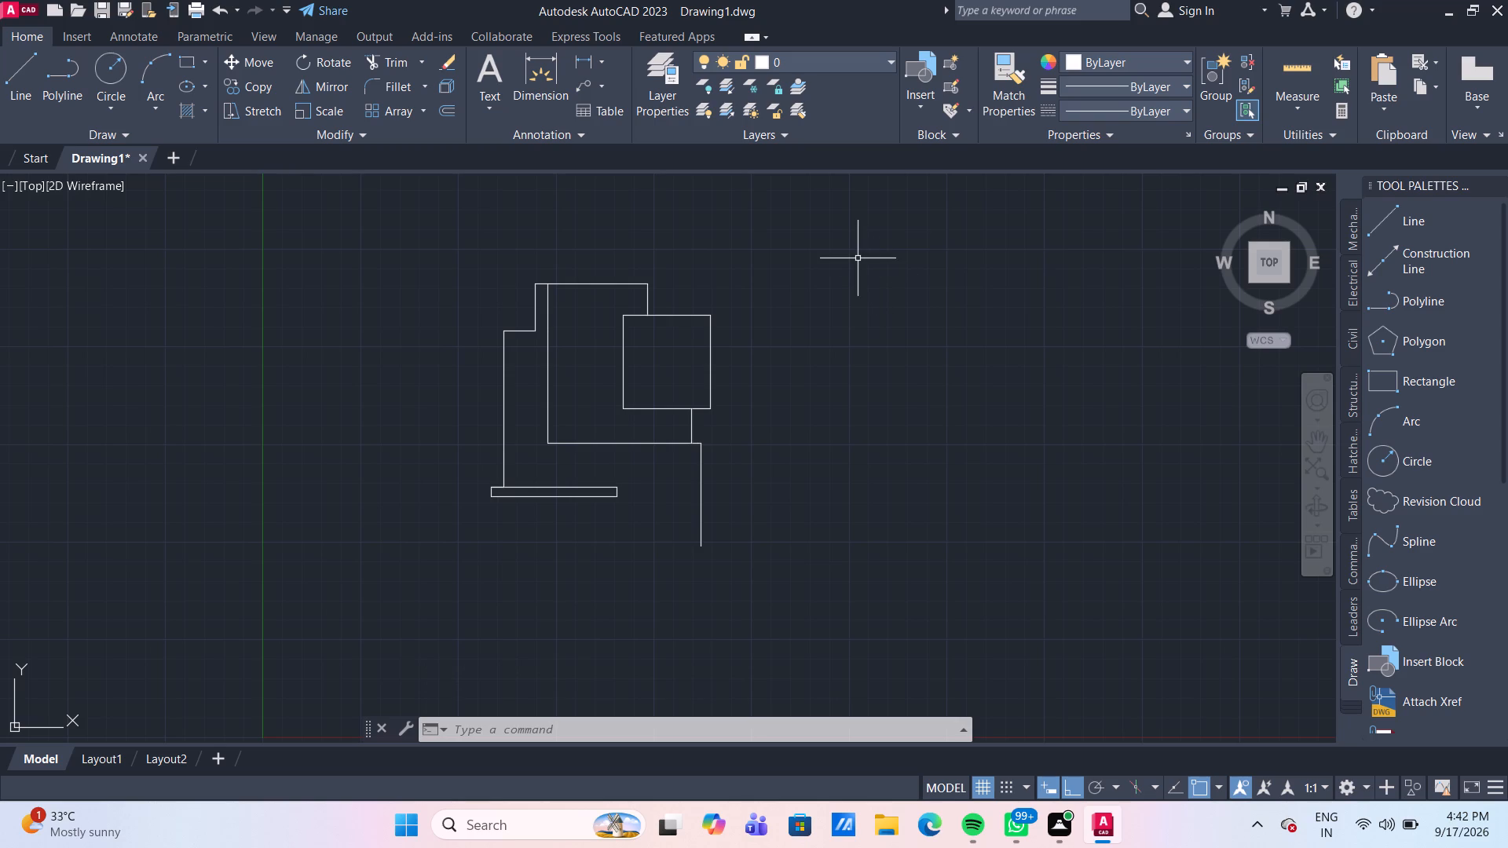
click(1285, 79)
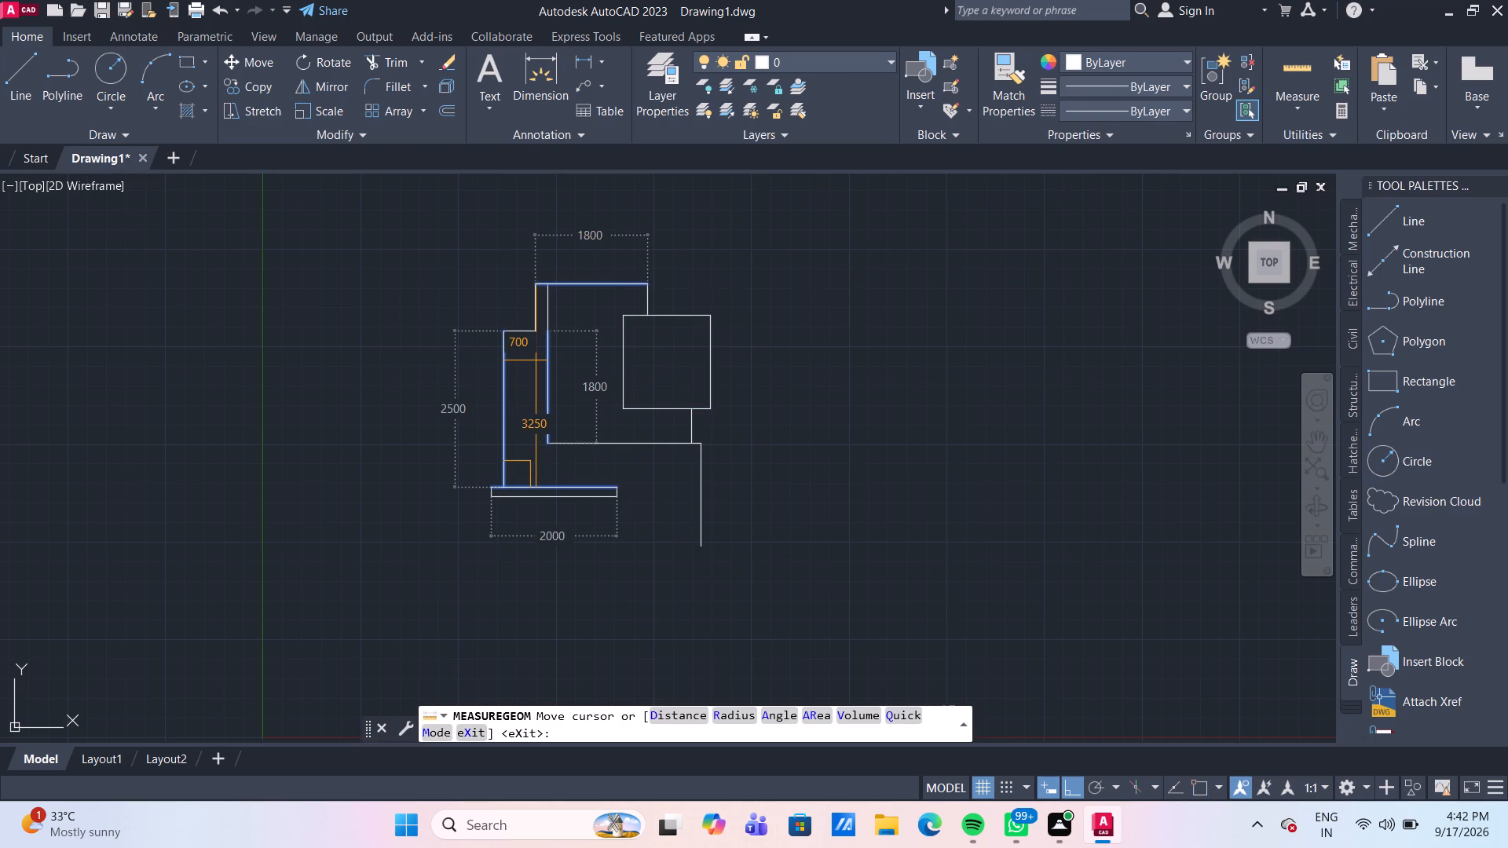
scroll(529, 369, up, 1)
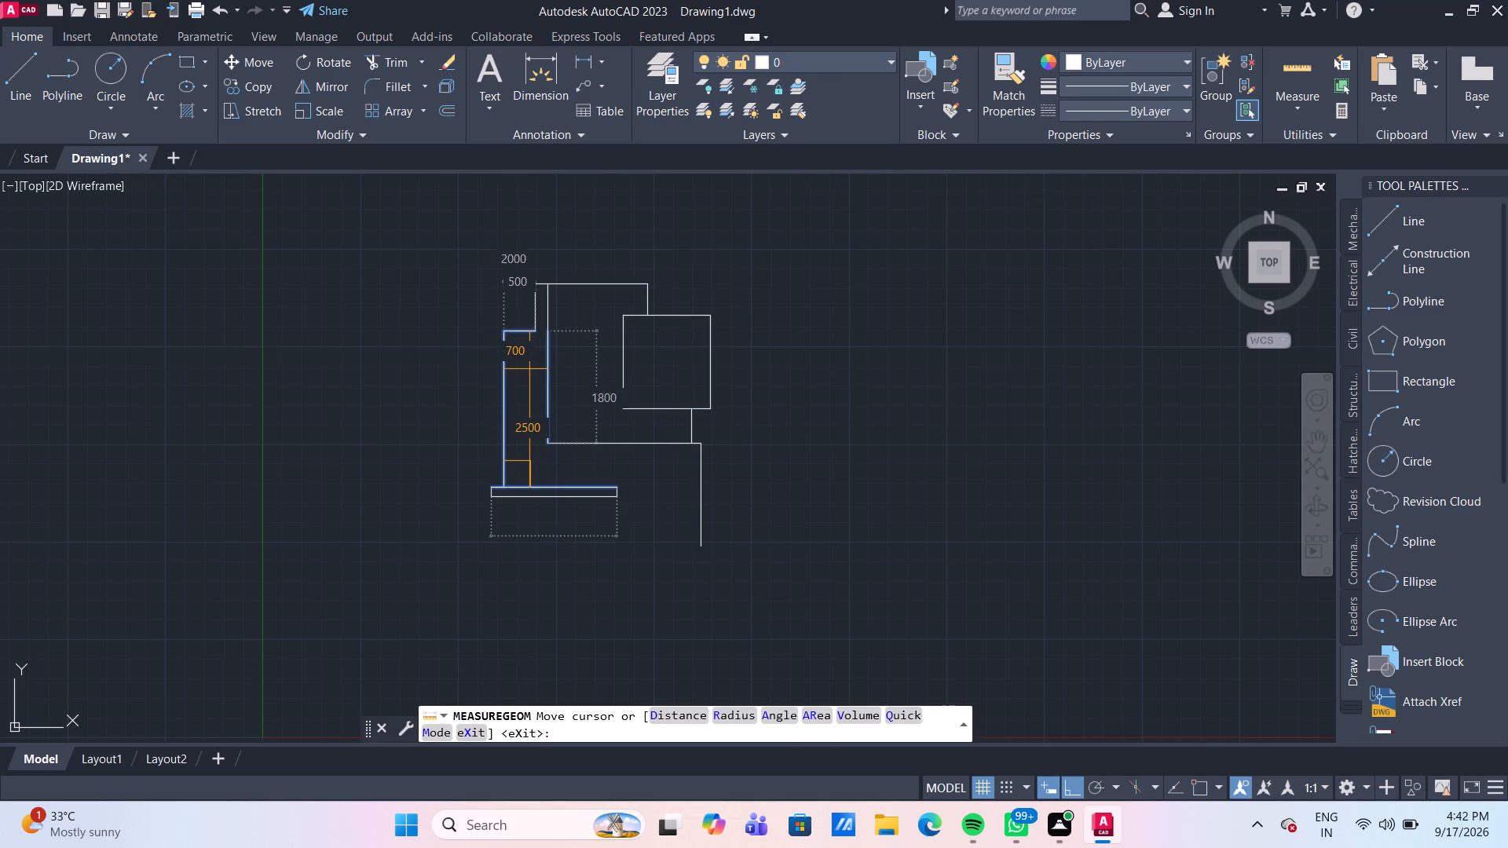
scroll(529, 369, up, 1)
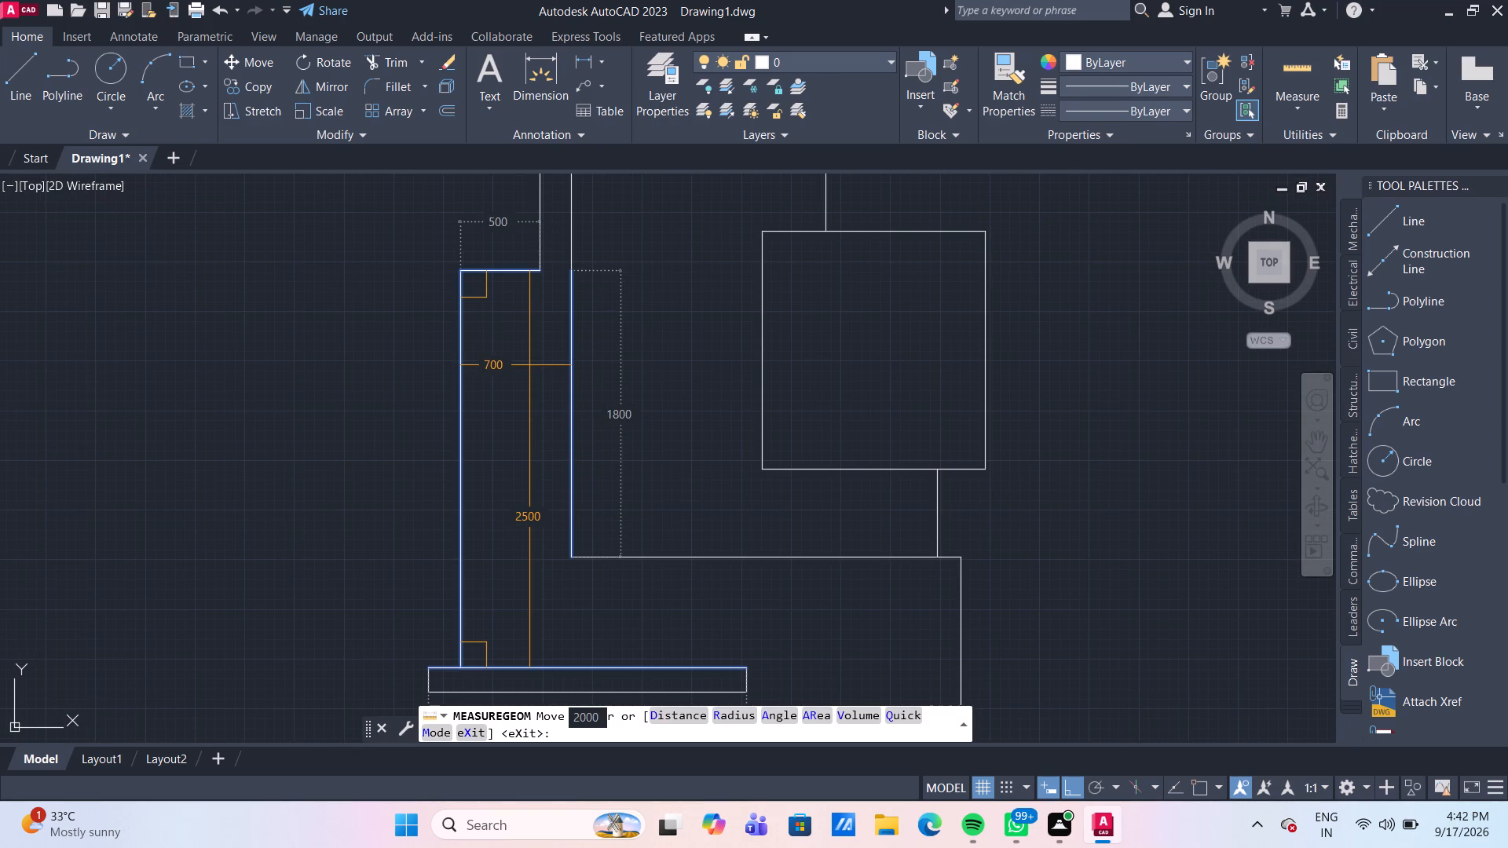
scroll(529, 365, down, 3)
key(Escape)
scroll(532, 375, up, 2)
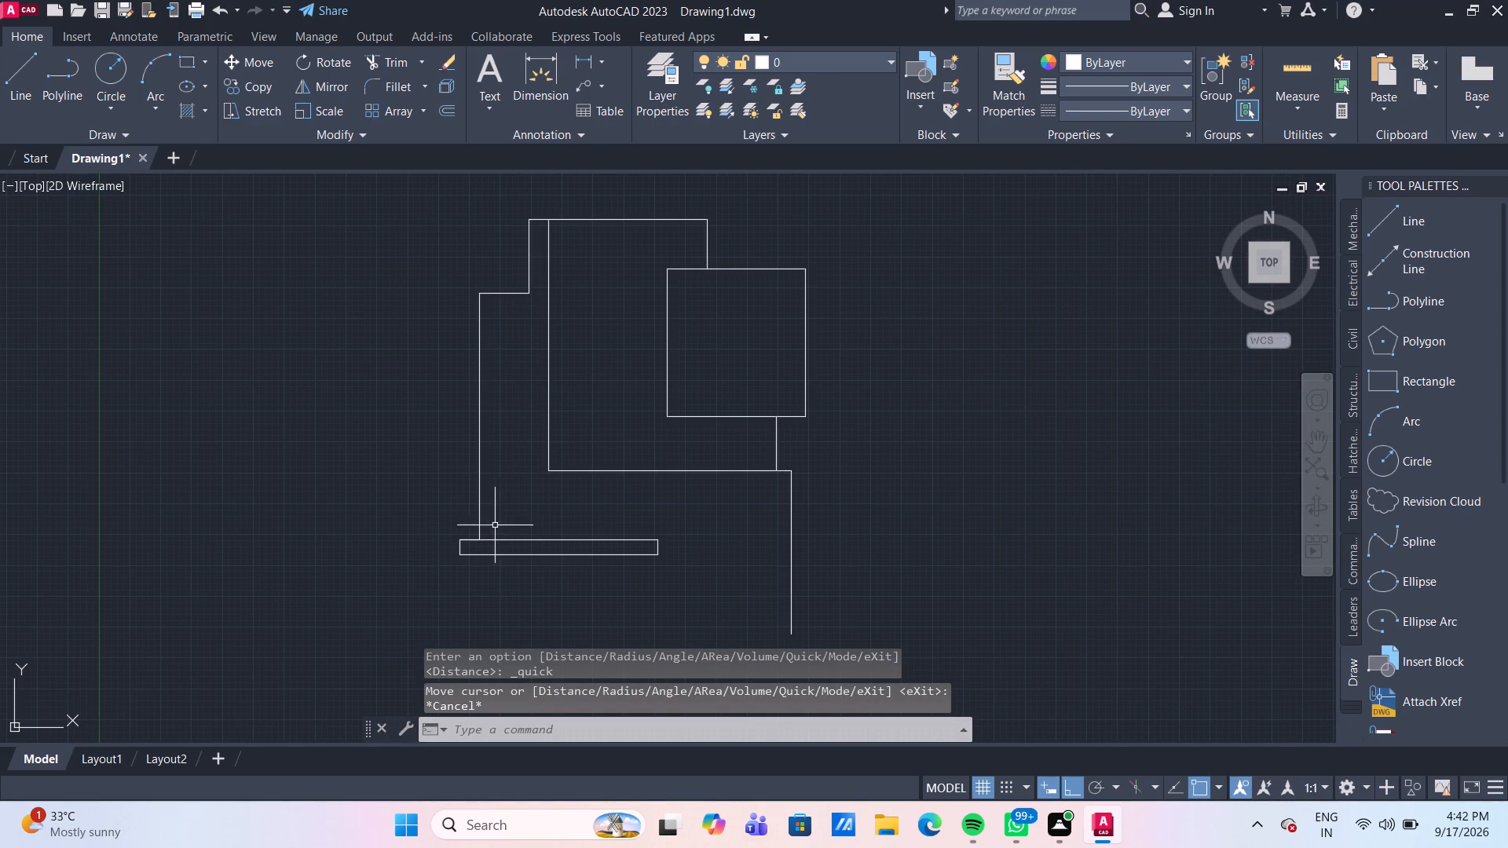
Stretch the outer column edge together with the adjacent end of the base 50 mm in negative X.
drag(496, 575, 490, 531)
click(445, 258)
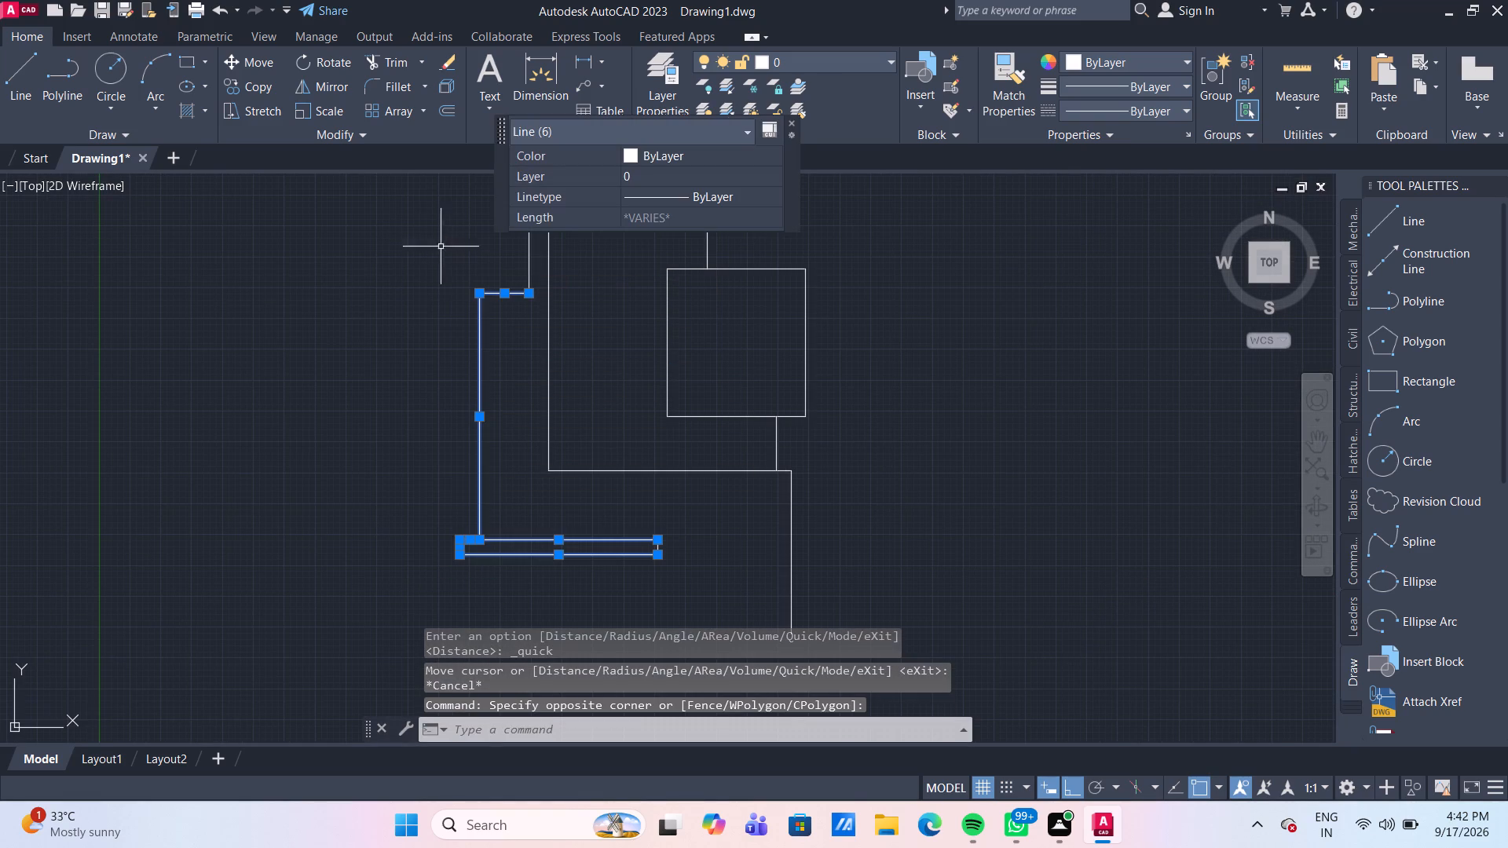
click(244, 119)
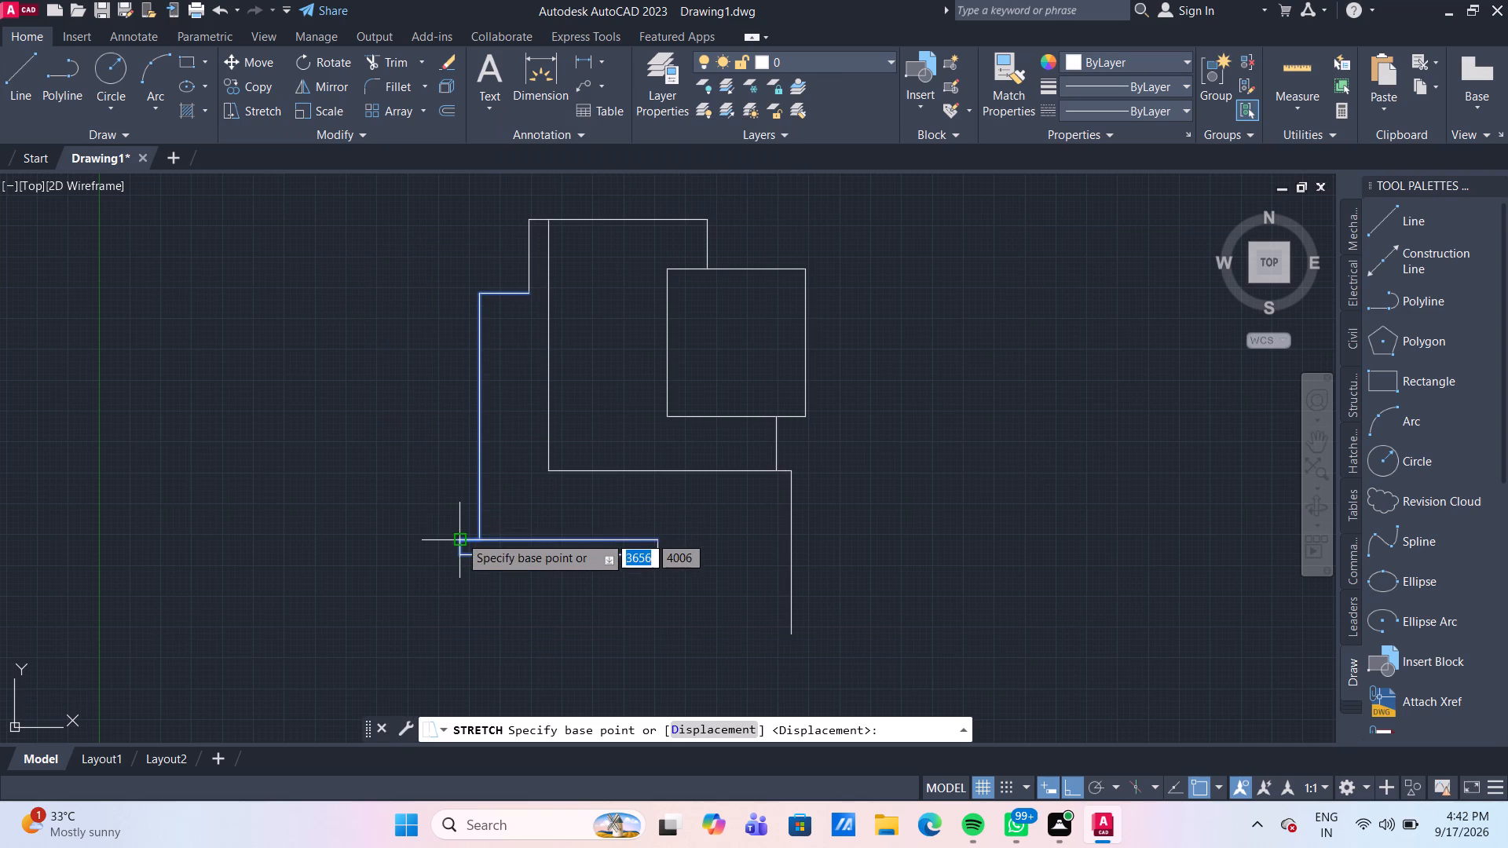
click(459, 539)
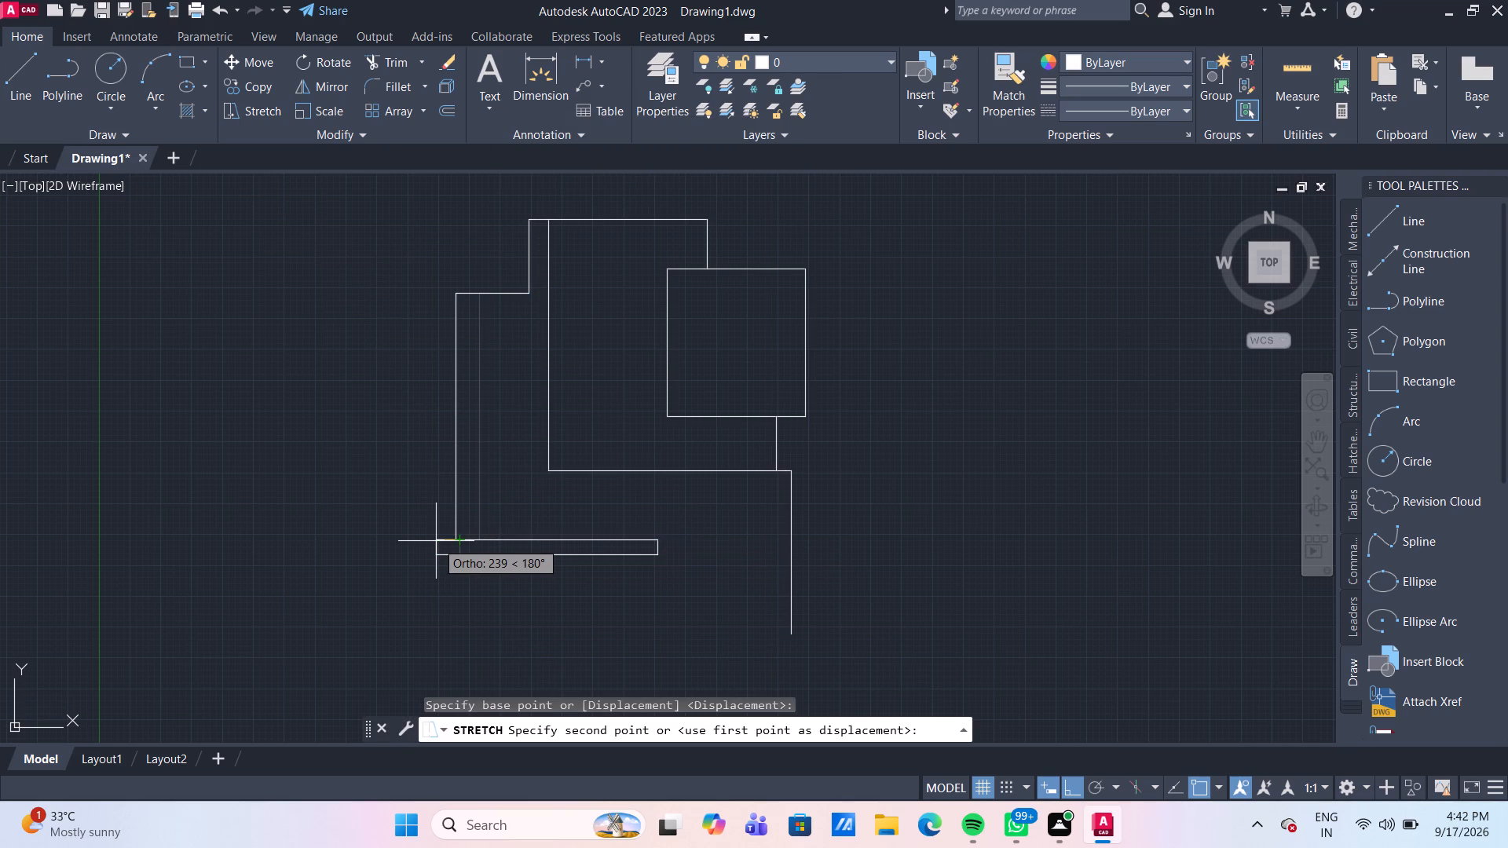
text(50)
key(Return)
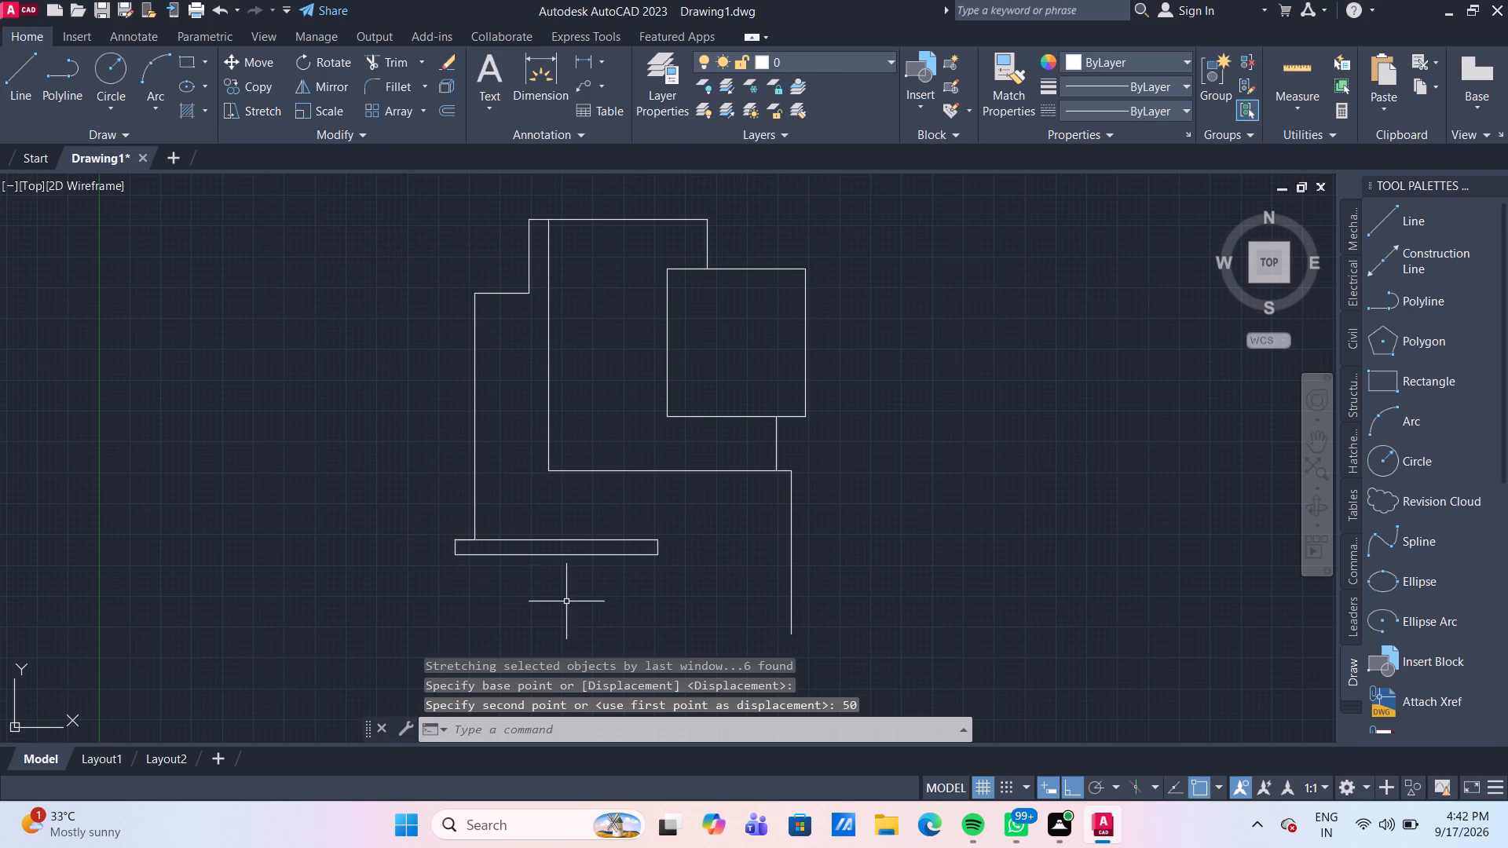
Quick-measure the inner outline's segments between the tall vertical line and the box.
scroll(562, 599, down, 1)
middle_drag(540, 587, 421, 507)
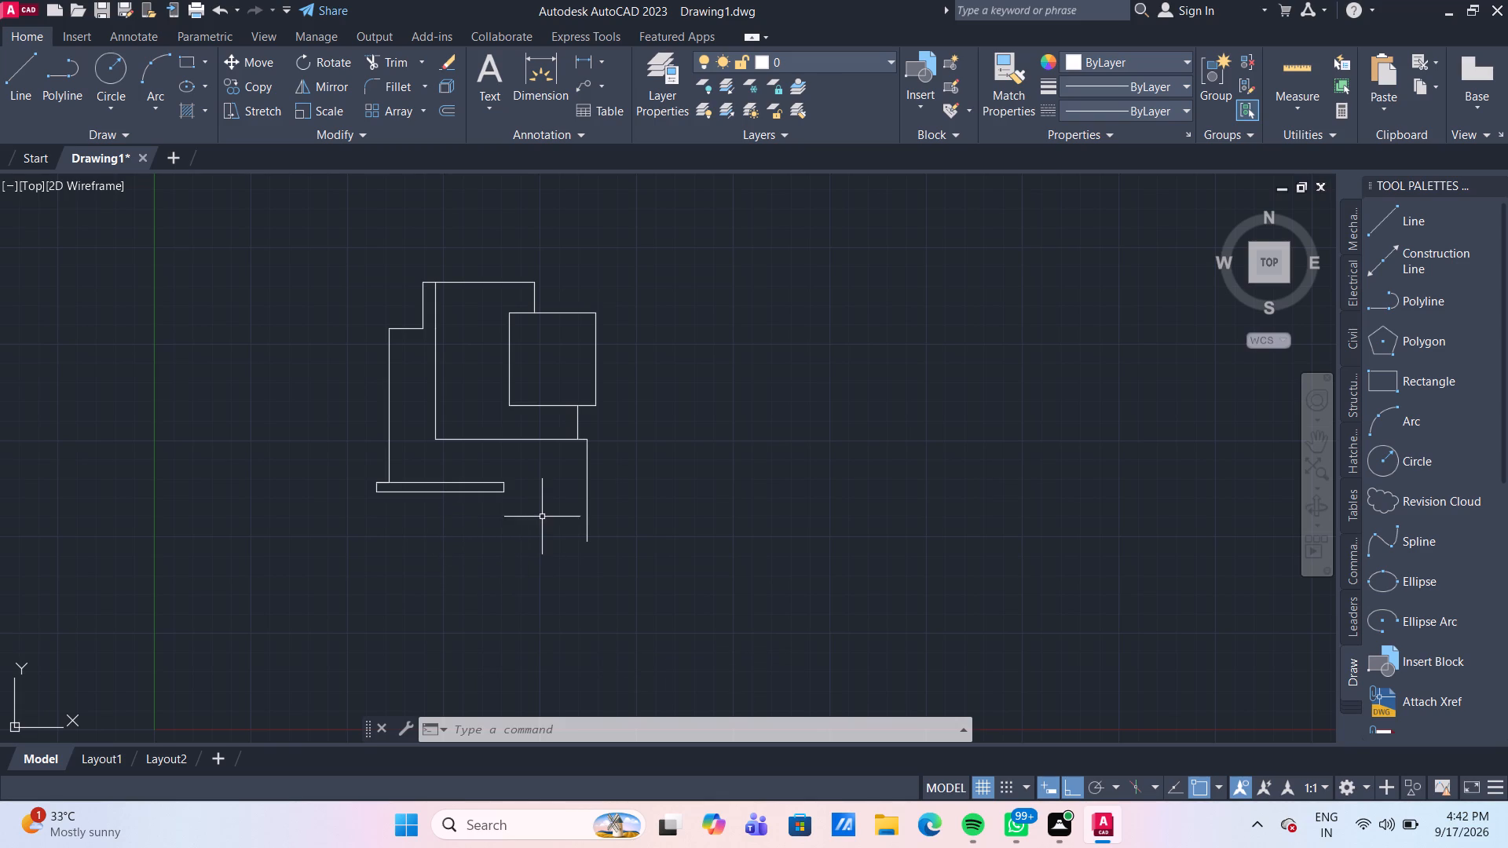
scroll(542, 516, up, 1)
middle_drag(542, 516, 407, 510)
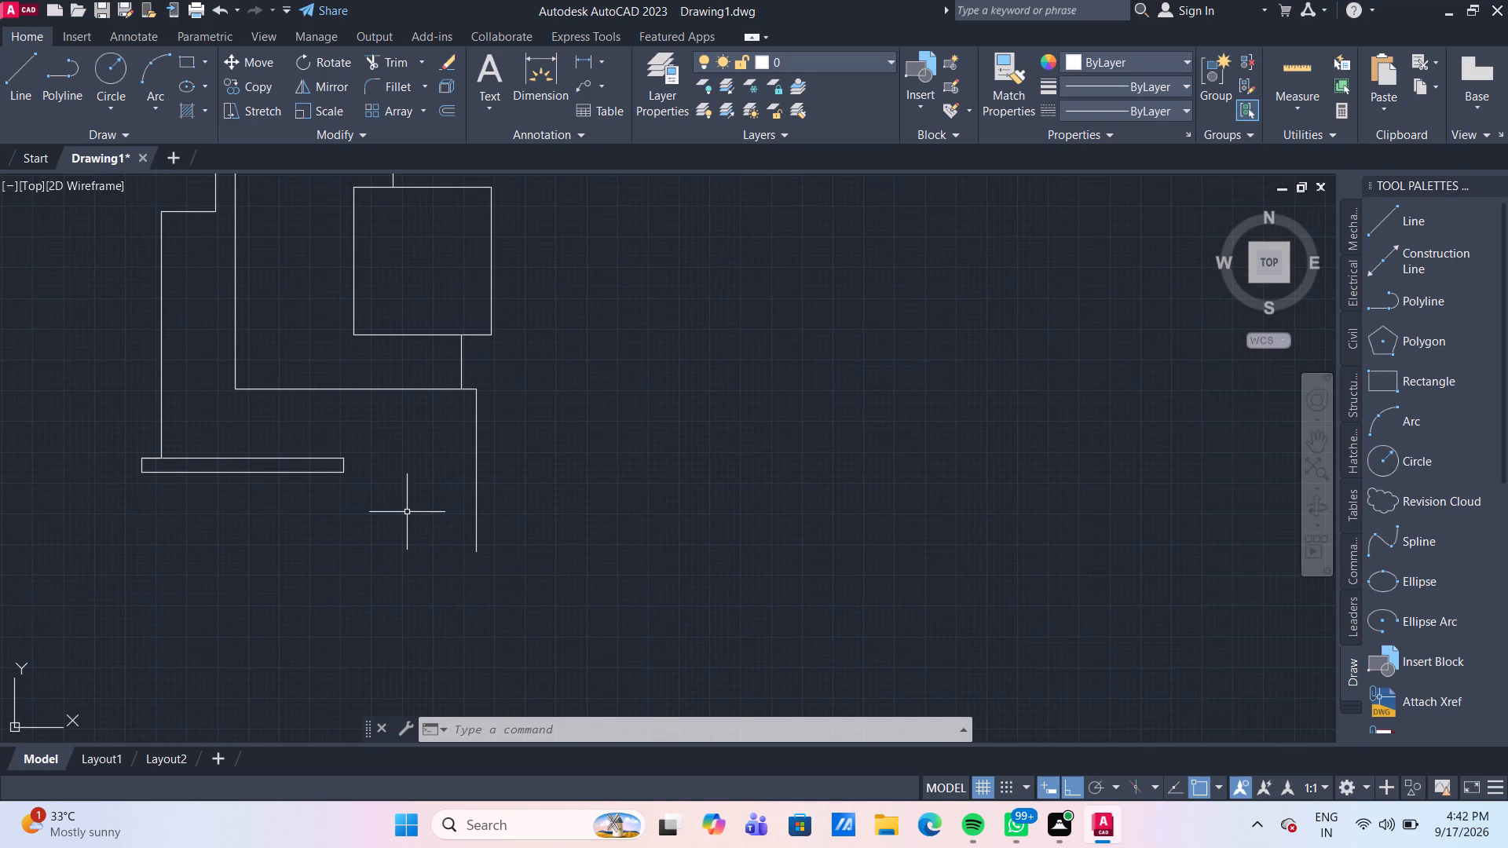
scroll(400, 363, down, 1)
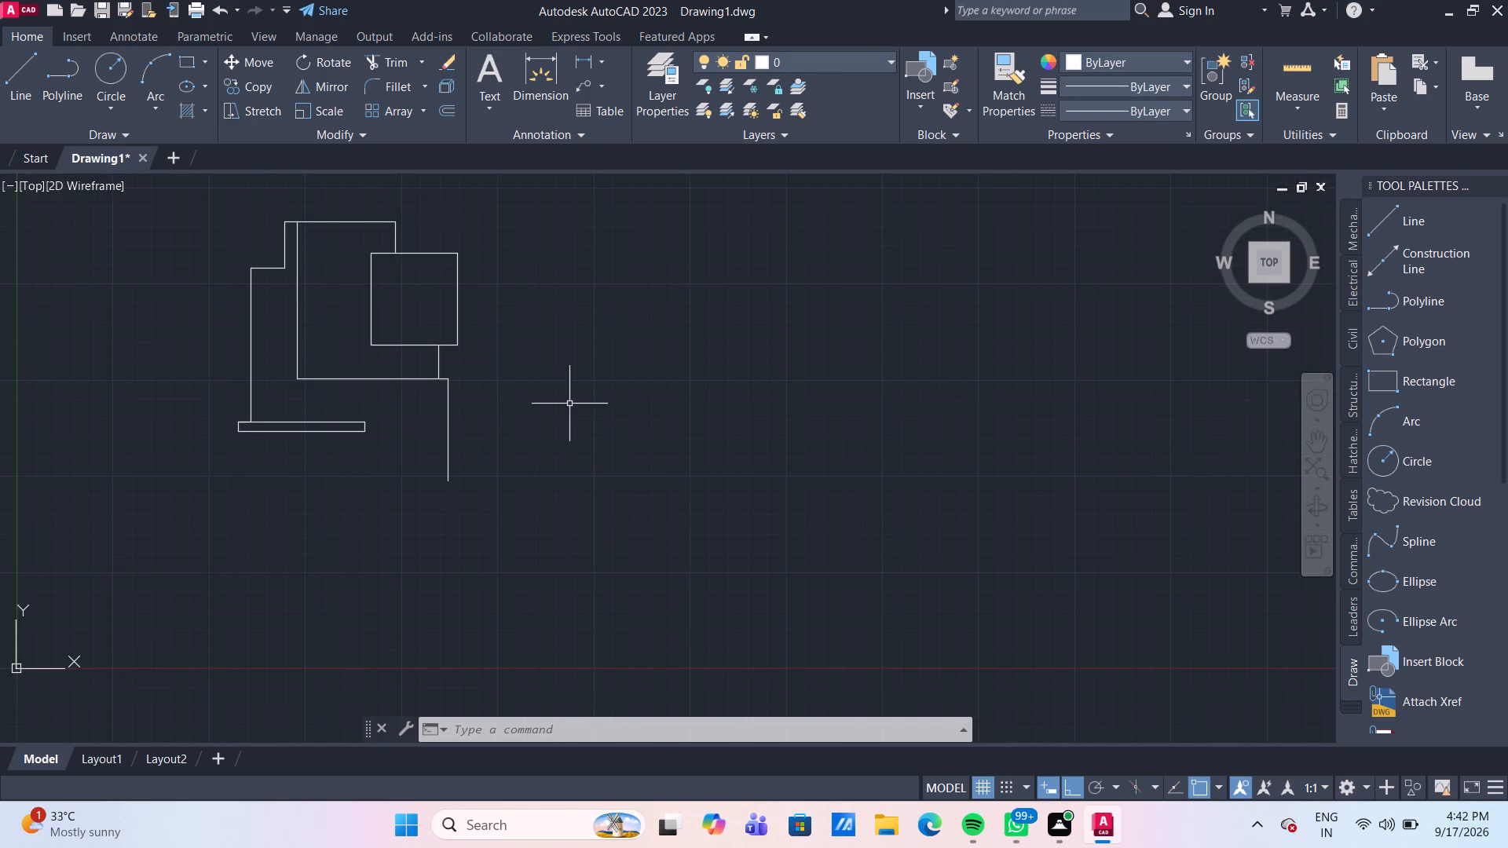
middle_drag(569, 404, 572, 428)
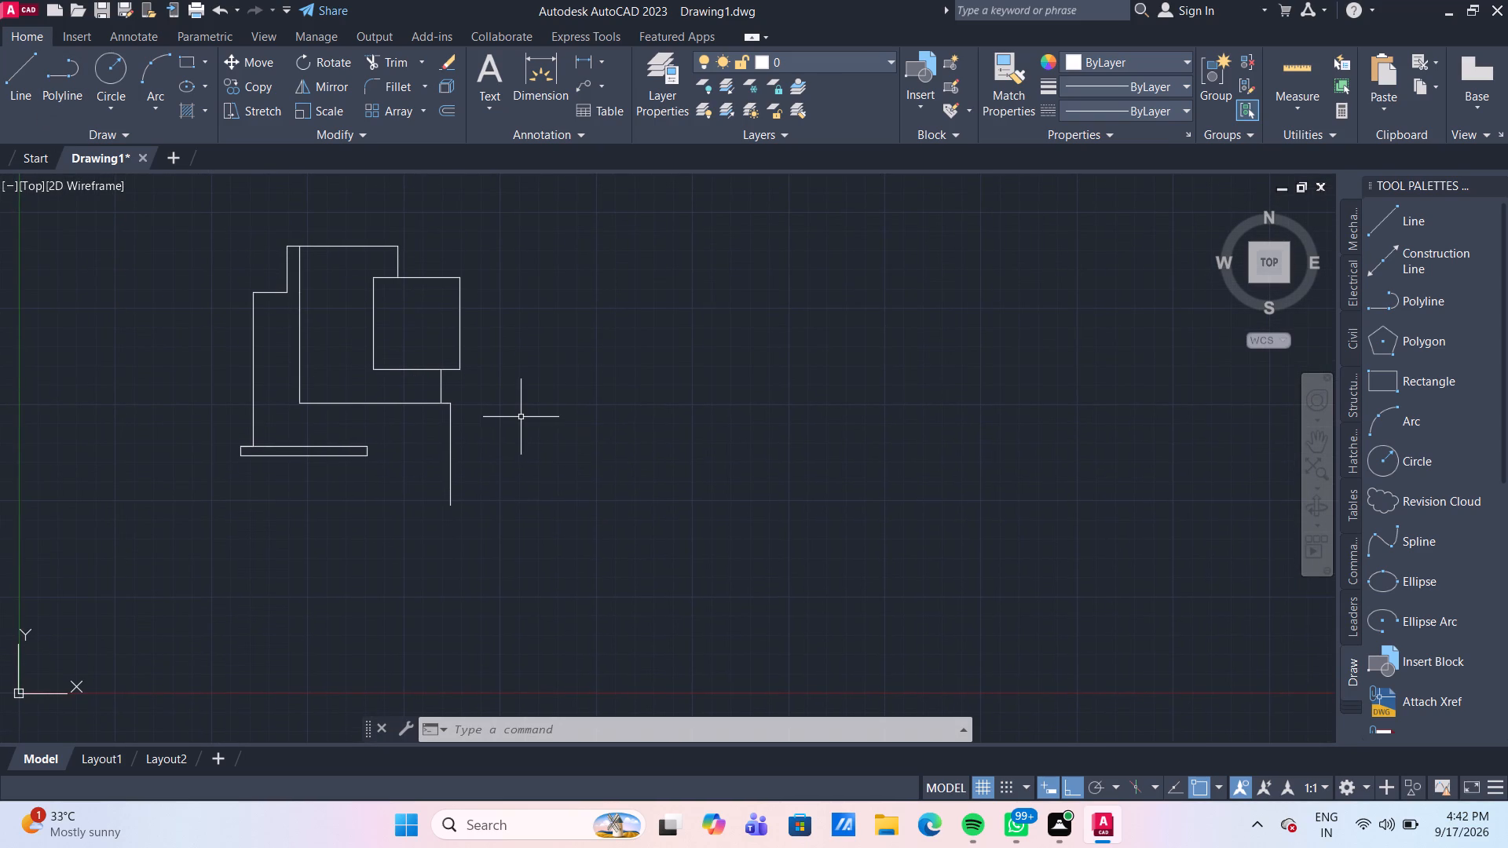
click(1294, 57)
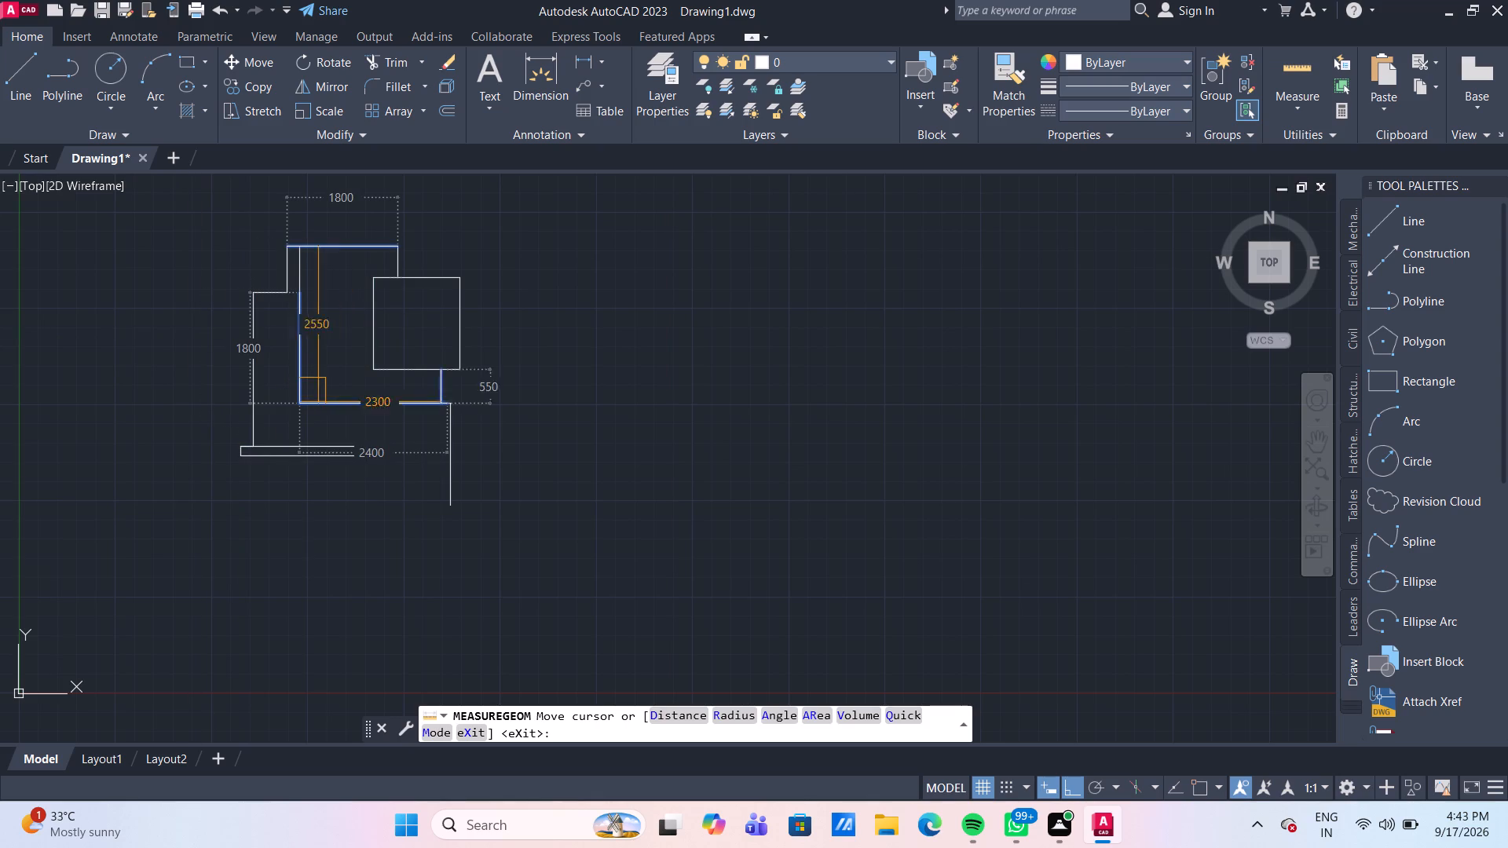
key(Escape)
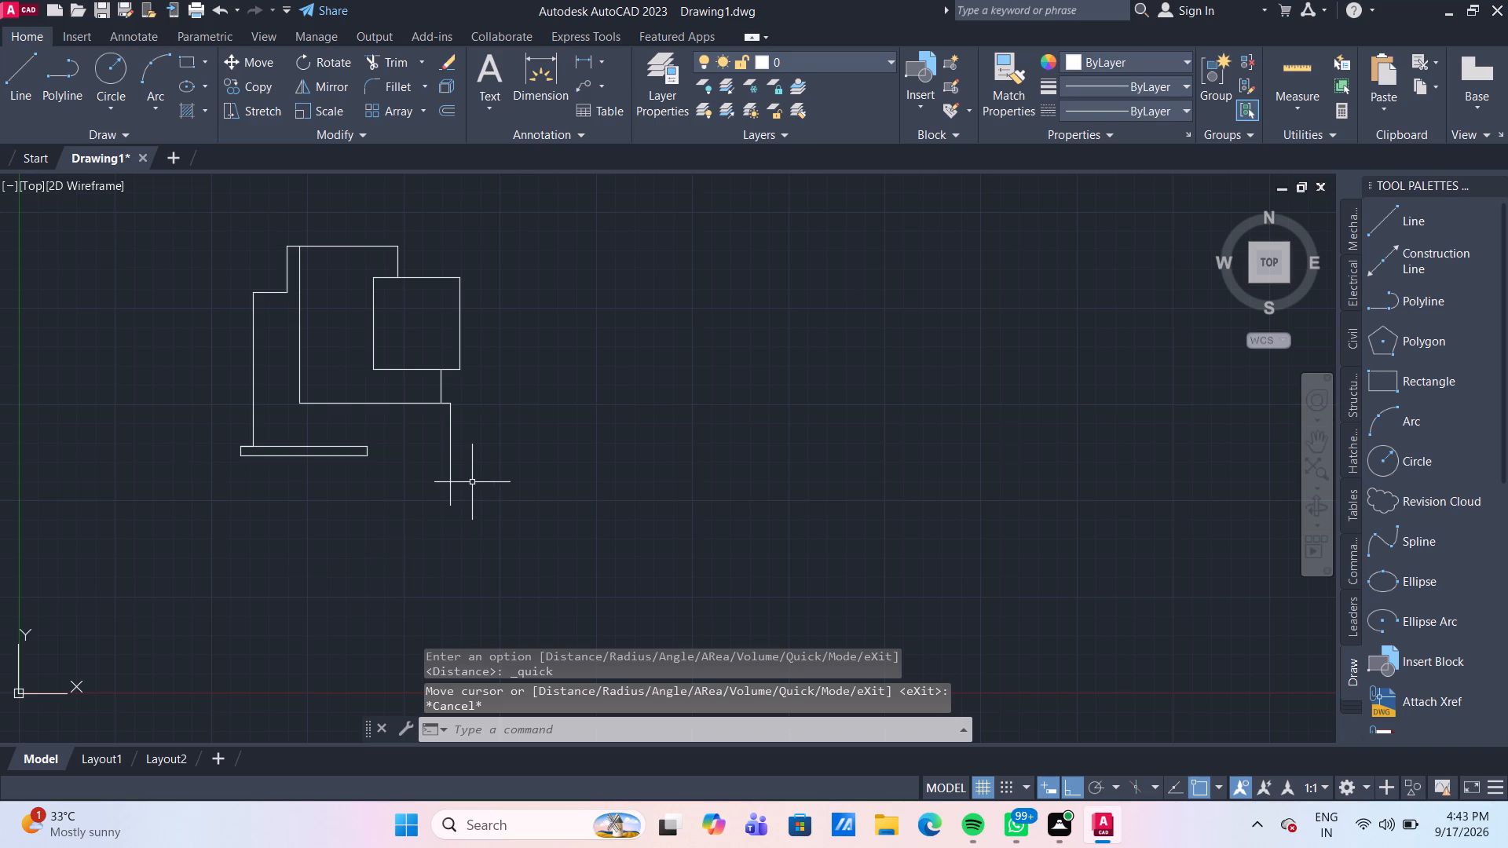
Stretch the lower end of the free vertical line beneath the box 150 mm downward.
click(451, 481)
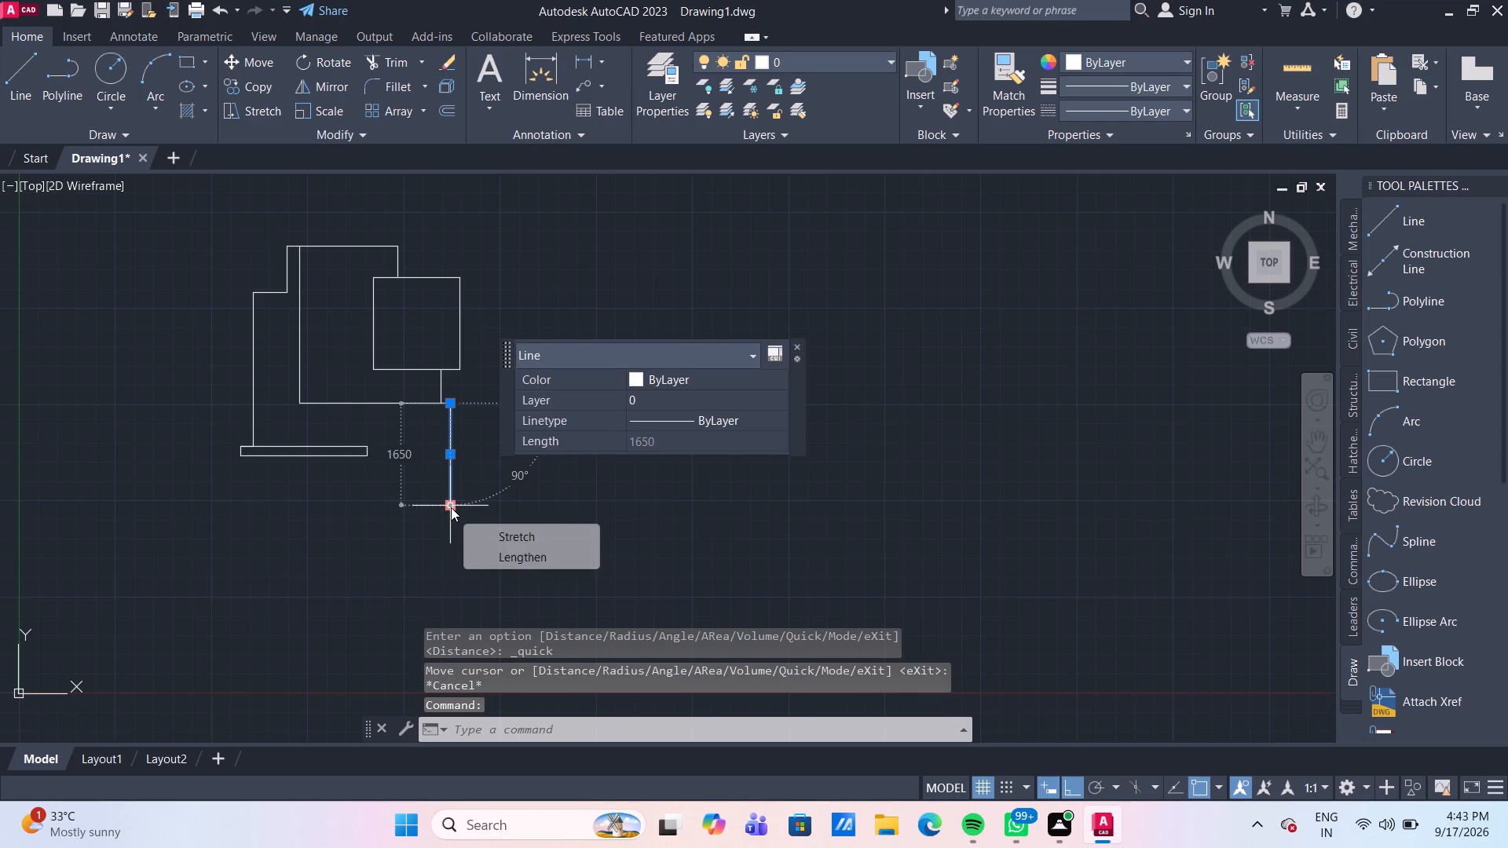
click(451, 507)
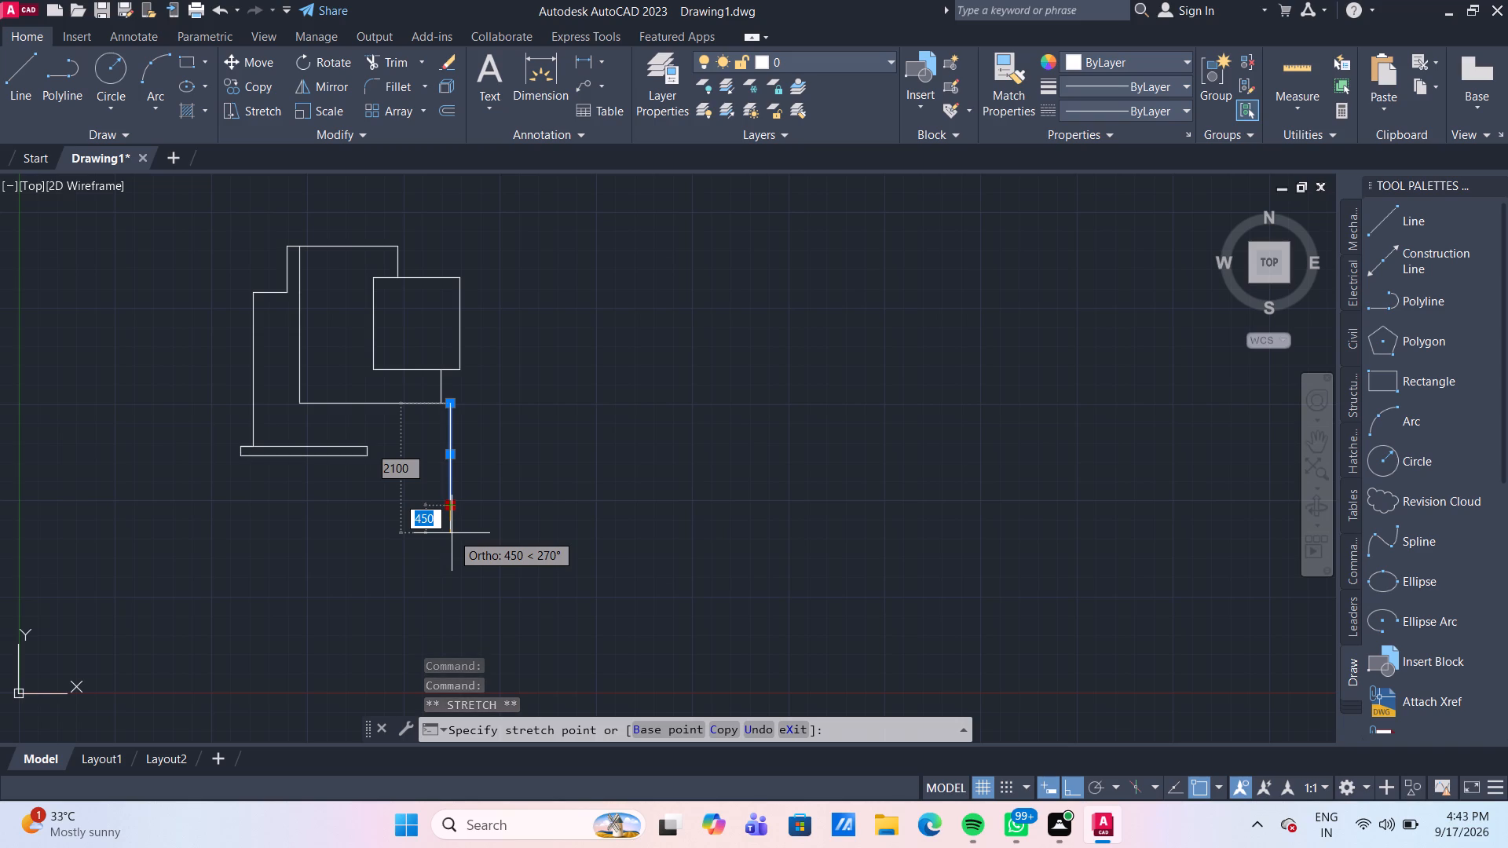
text(150)
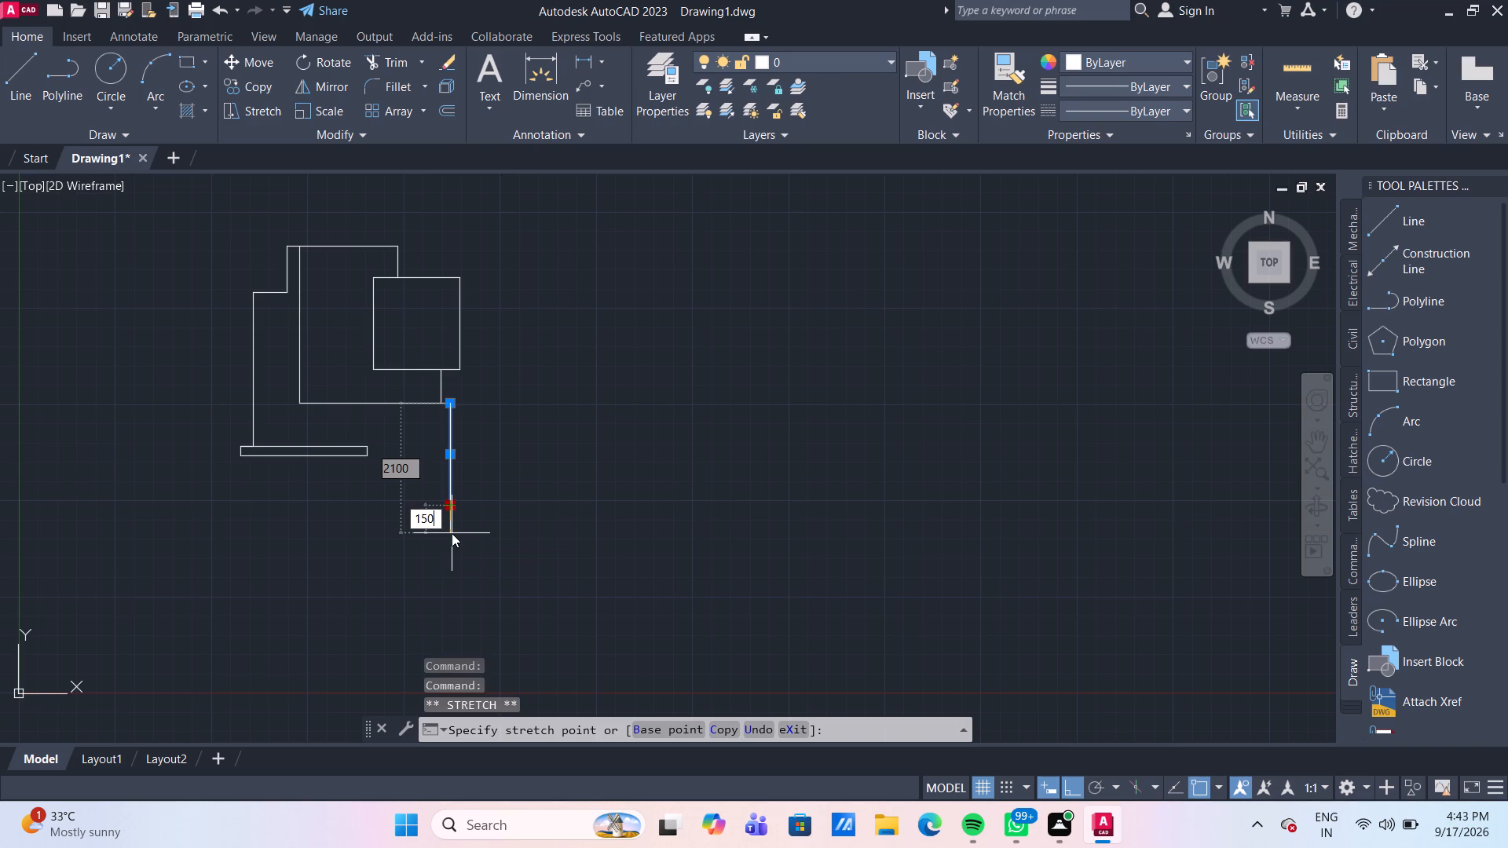
key(Return)
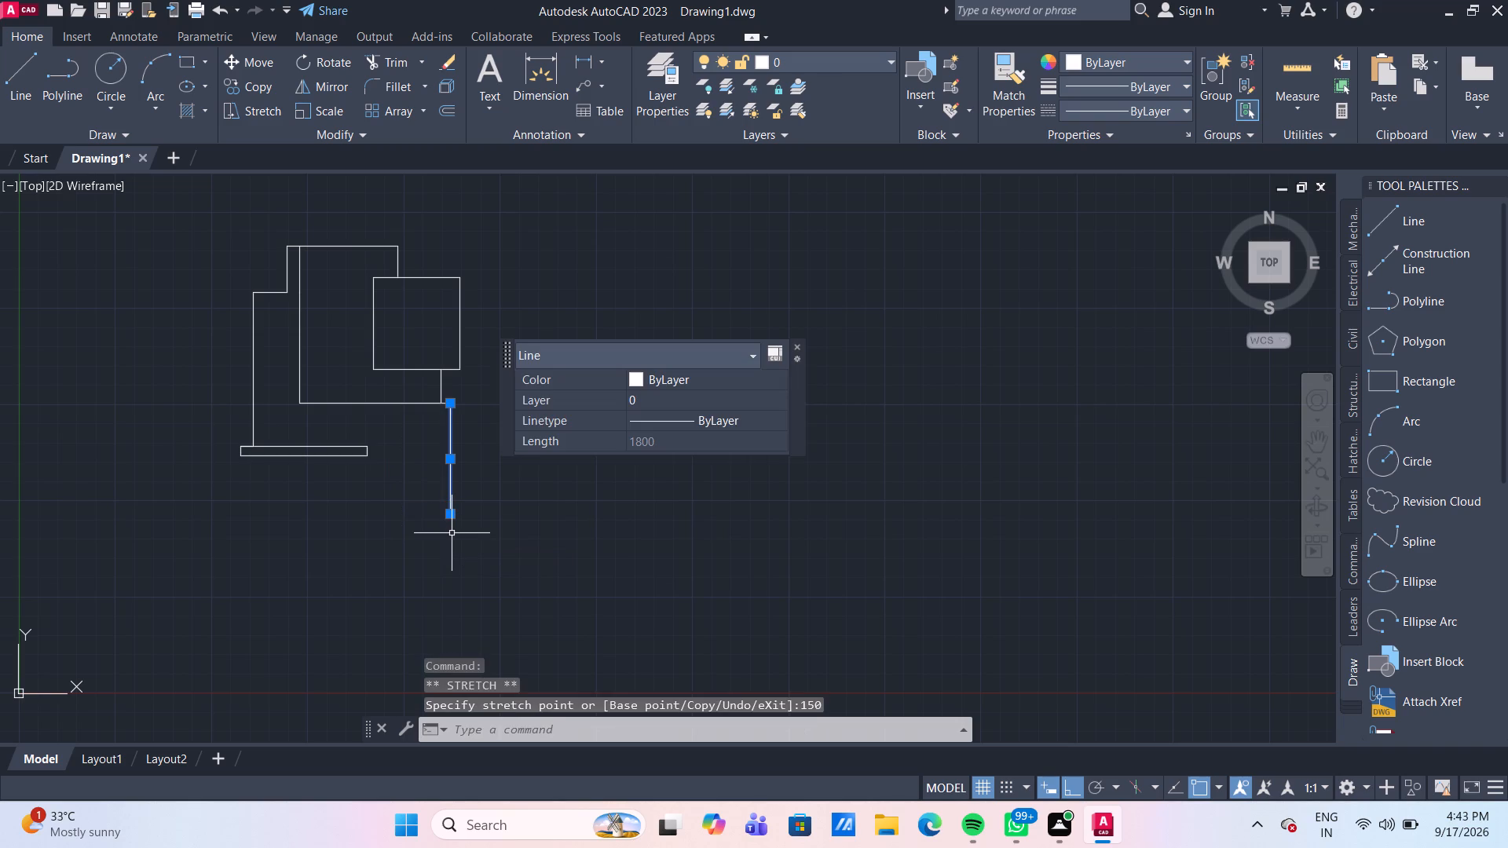
From the free vertical line's lower end, draw connected base lines 500 mm in positive X, 500 down, 4200 in negative X and 500 up.
key(Escape)
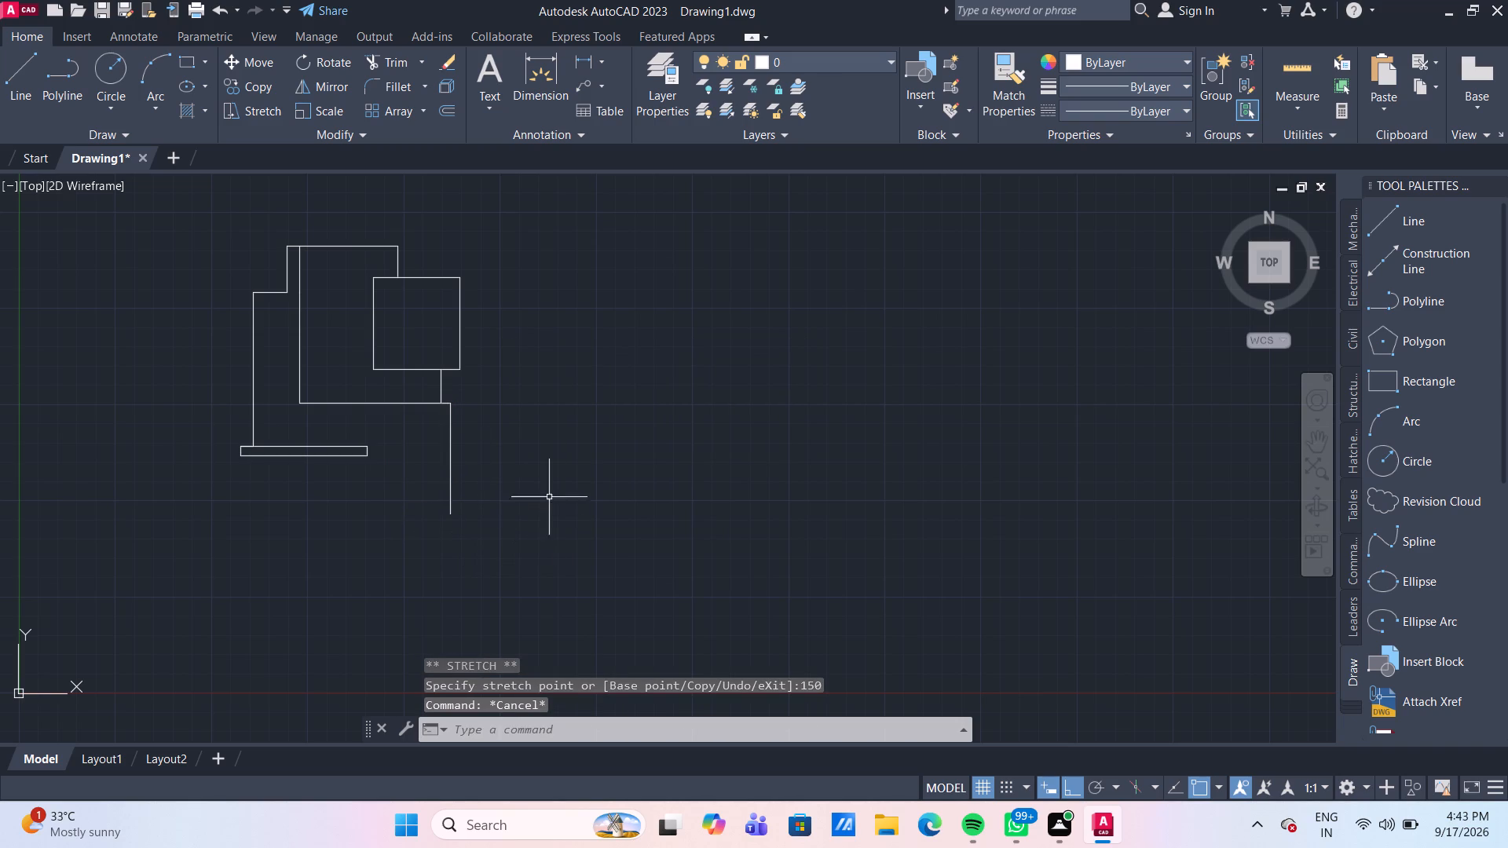
click(26, 77)
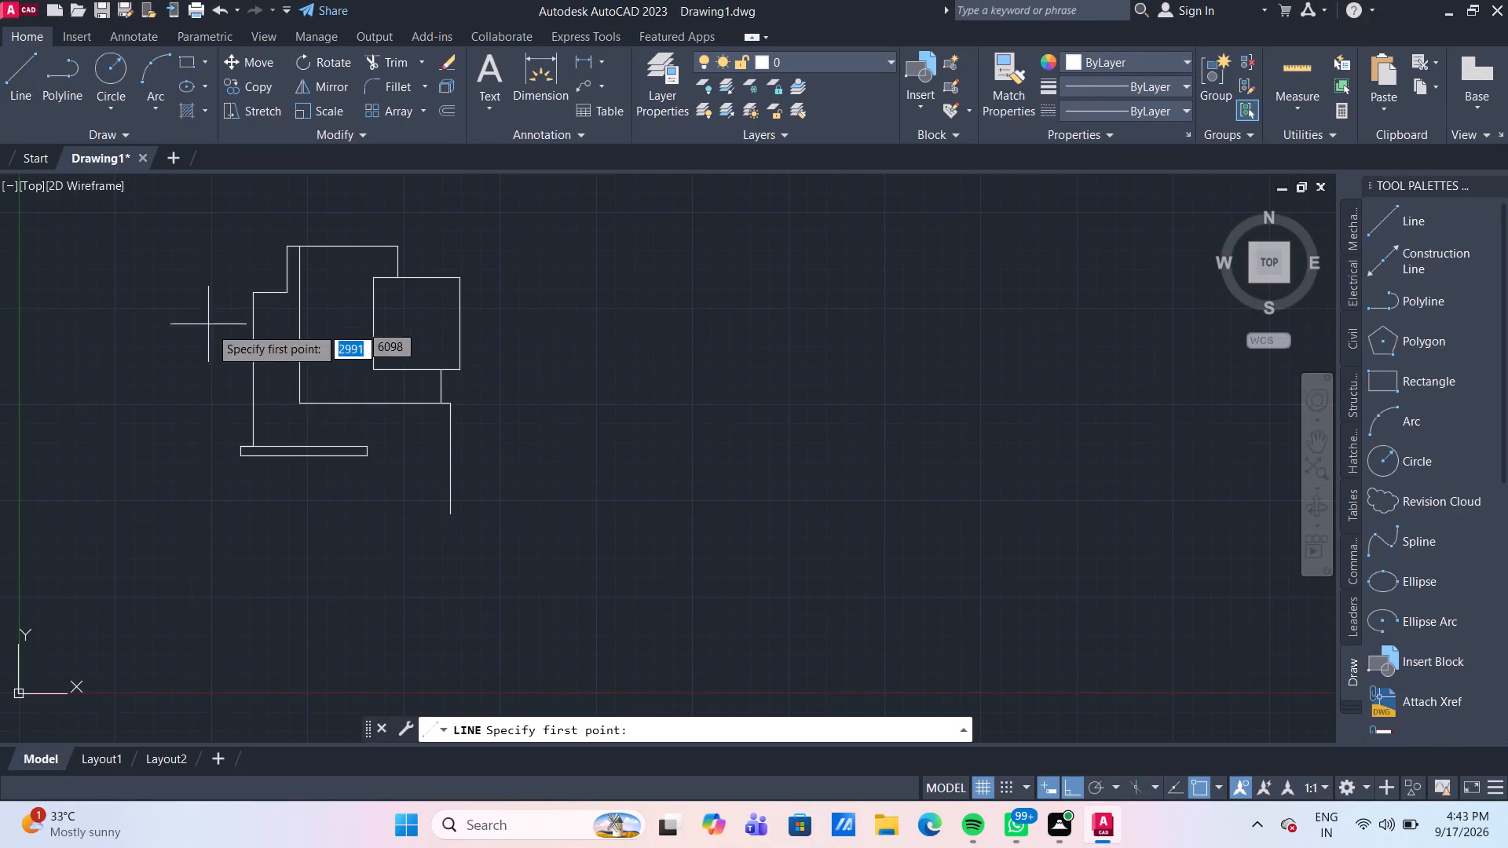
click(454, 517)
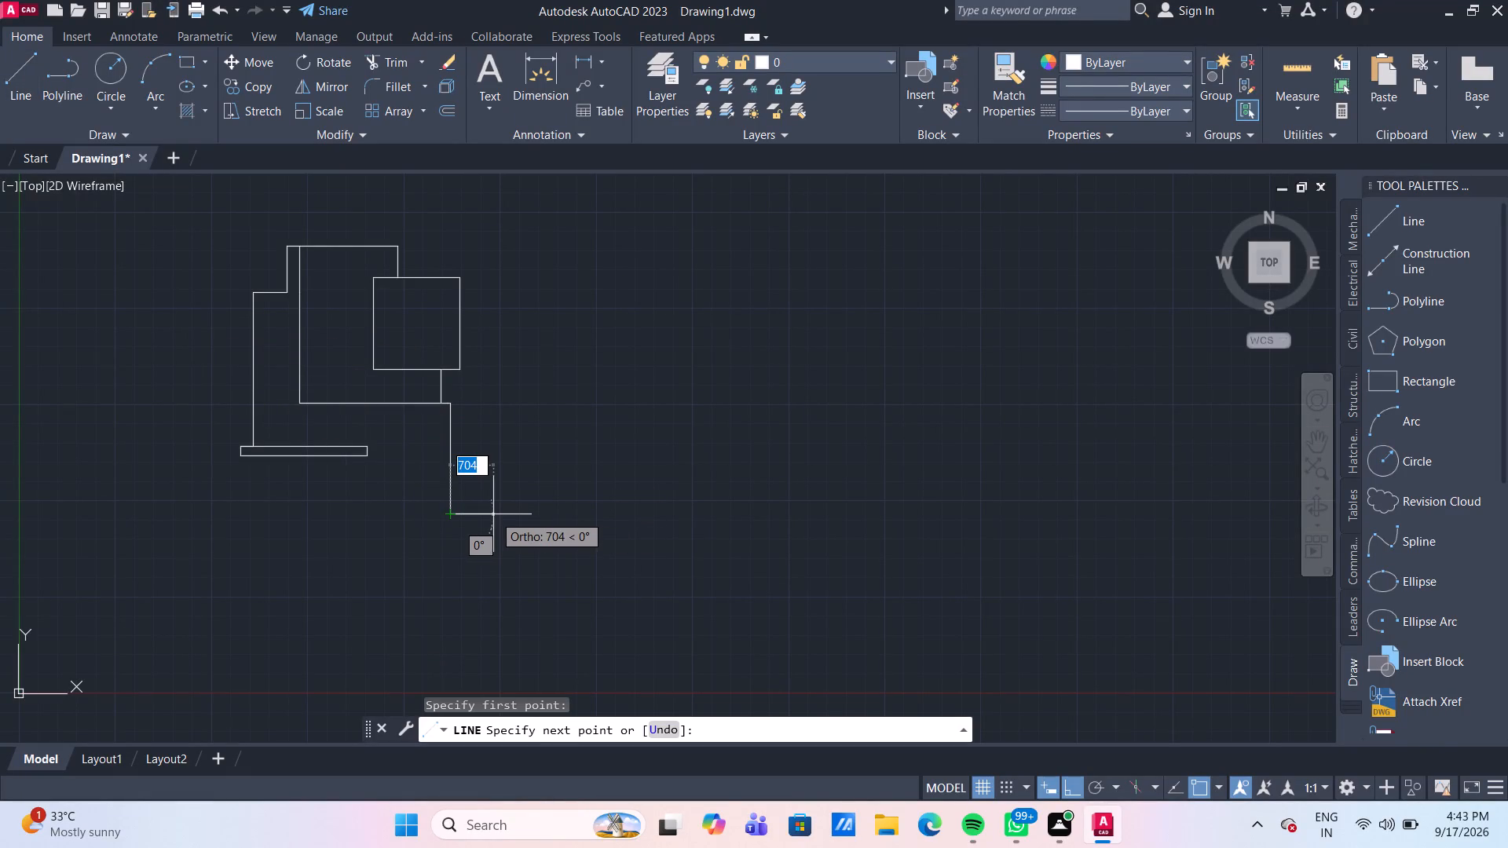
text(500)
key(Return)
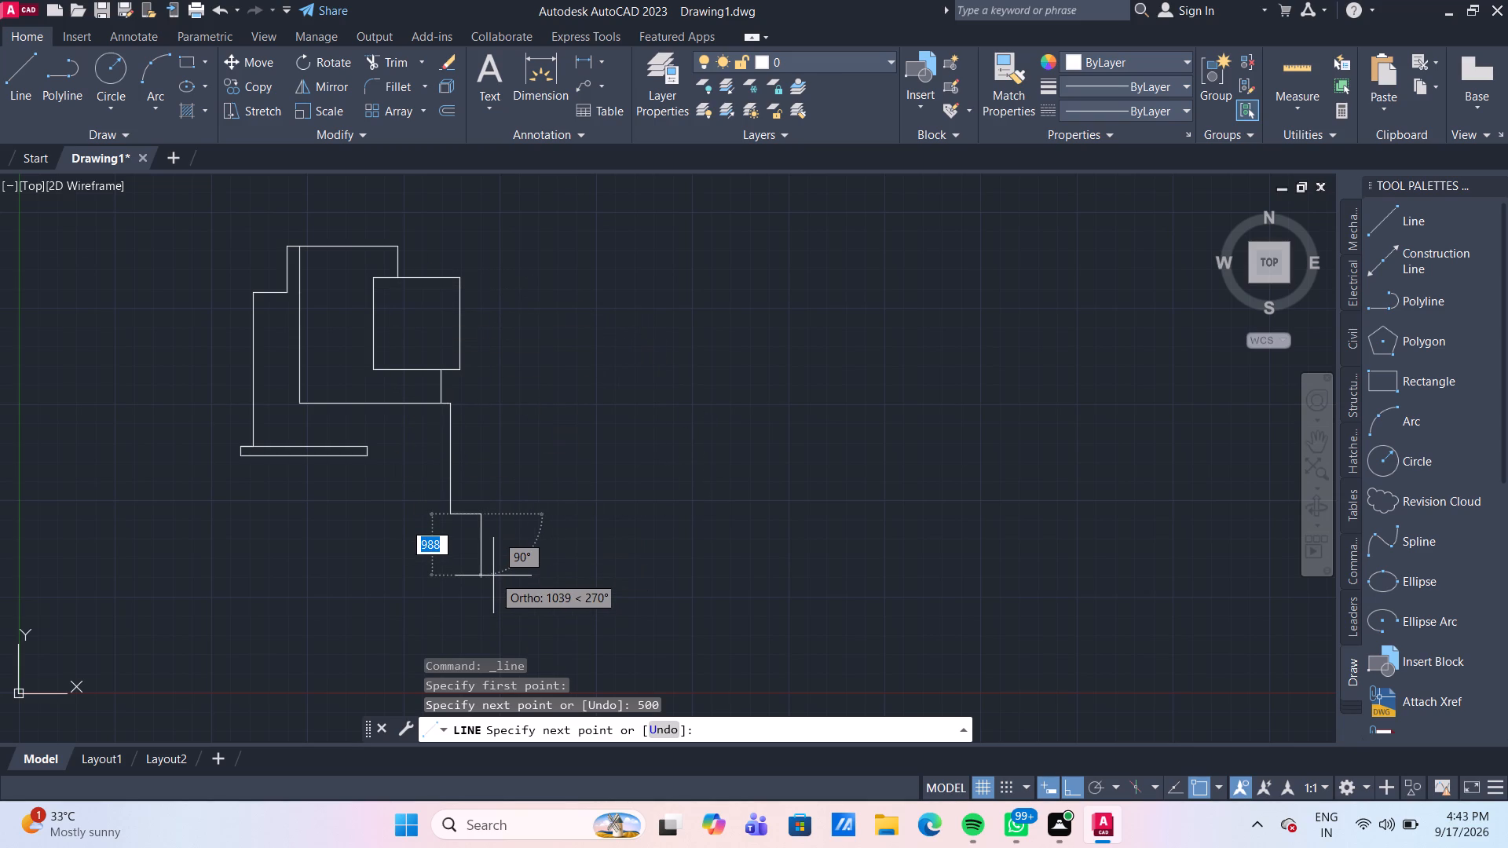
text(500)
key(Return)
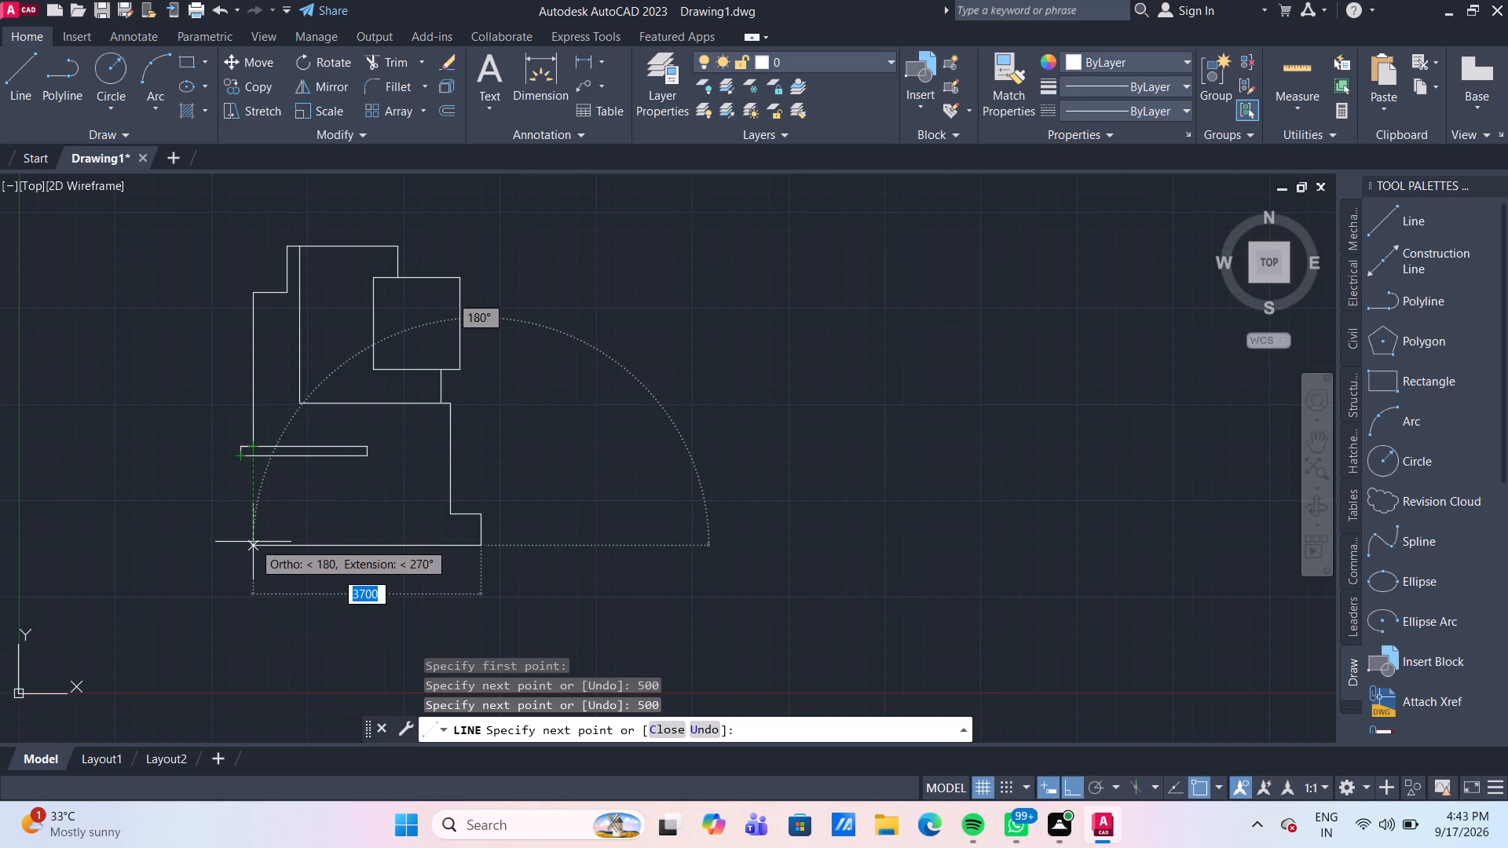
text(4200)
key(Return)
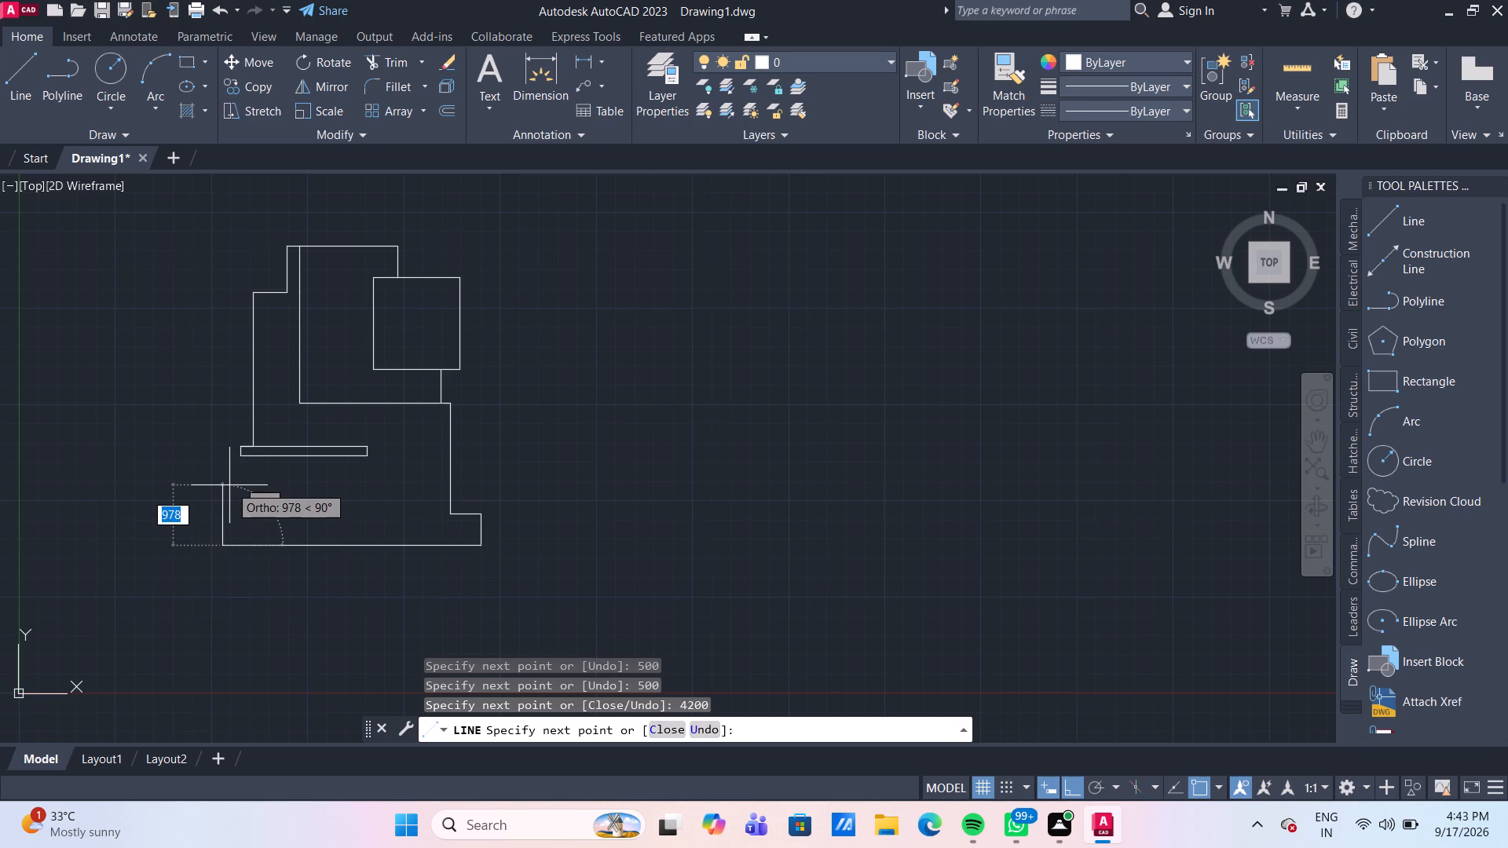
text(500)
key(Return)
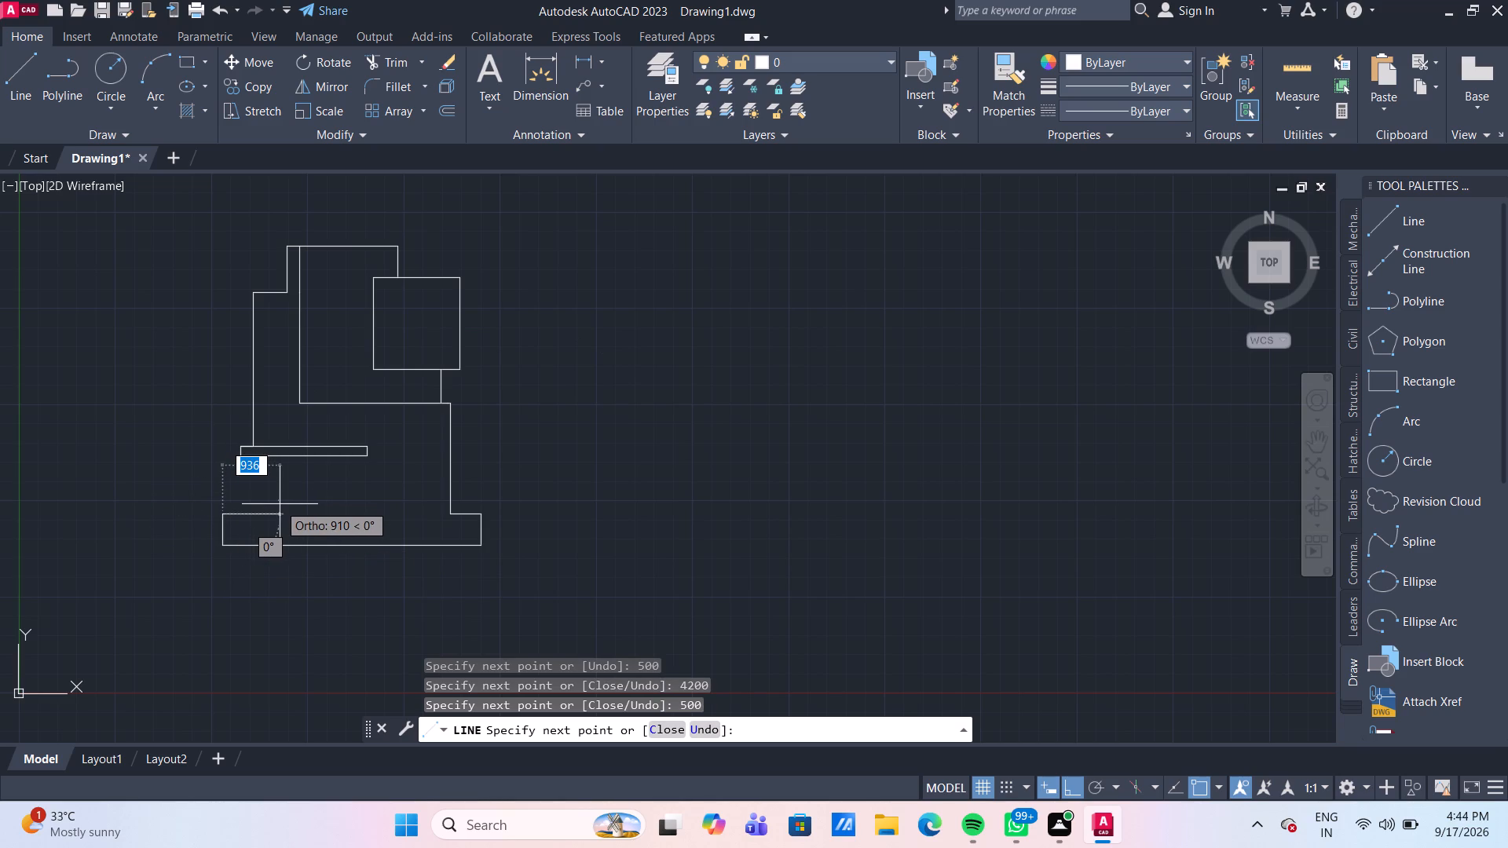
Continue the base outline 500 mm in positive X, finishing with a vertical line up to the outer column edge's lower end.
text(500)
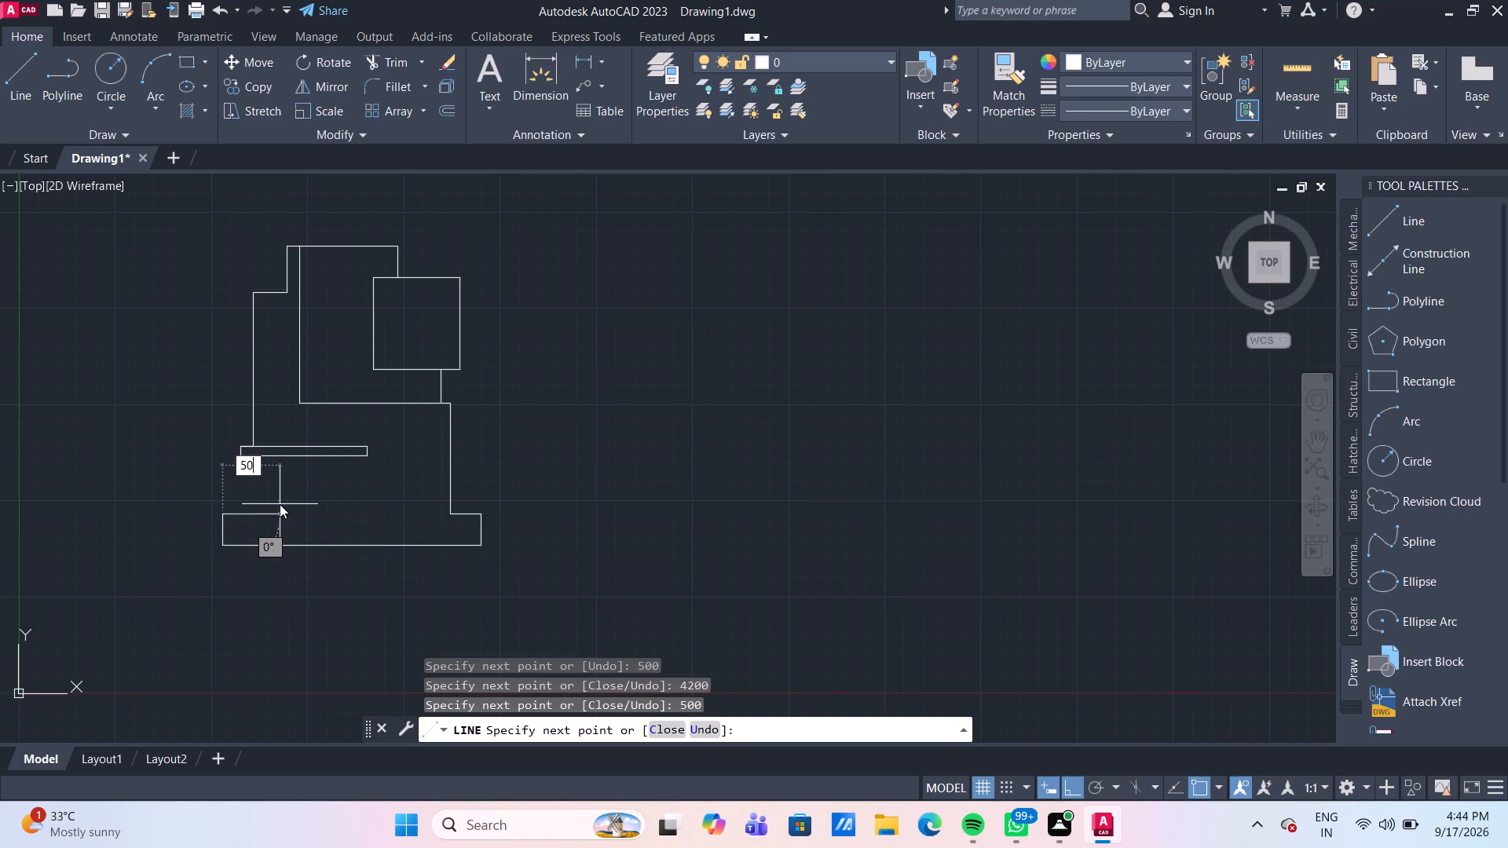
key(Return)
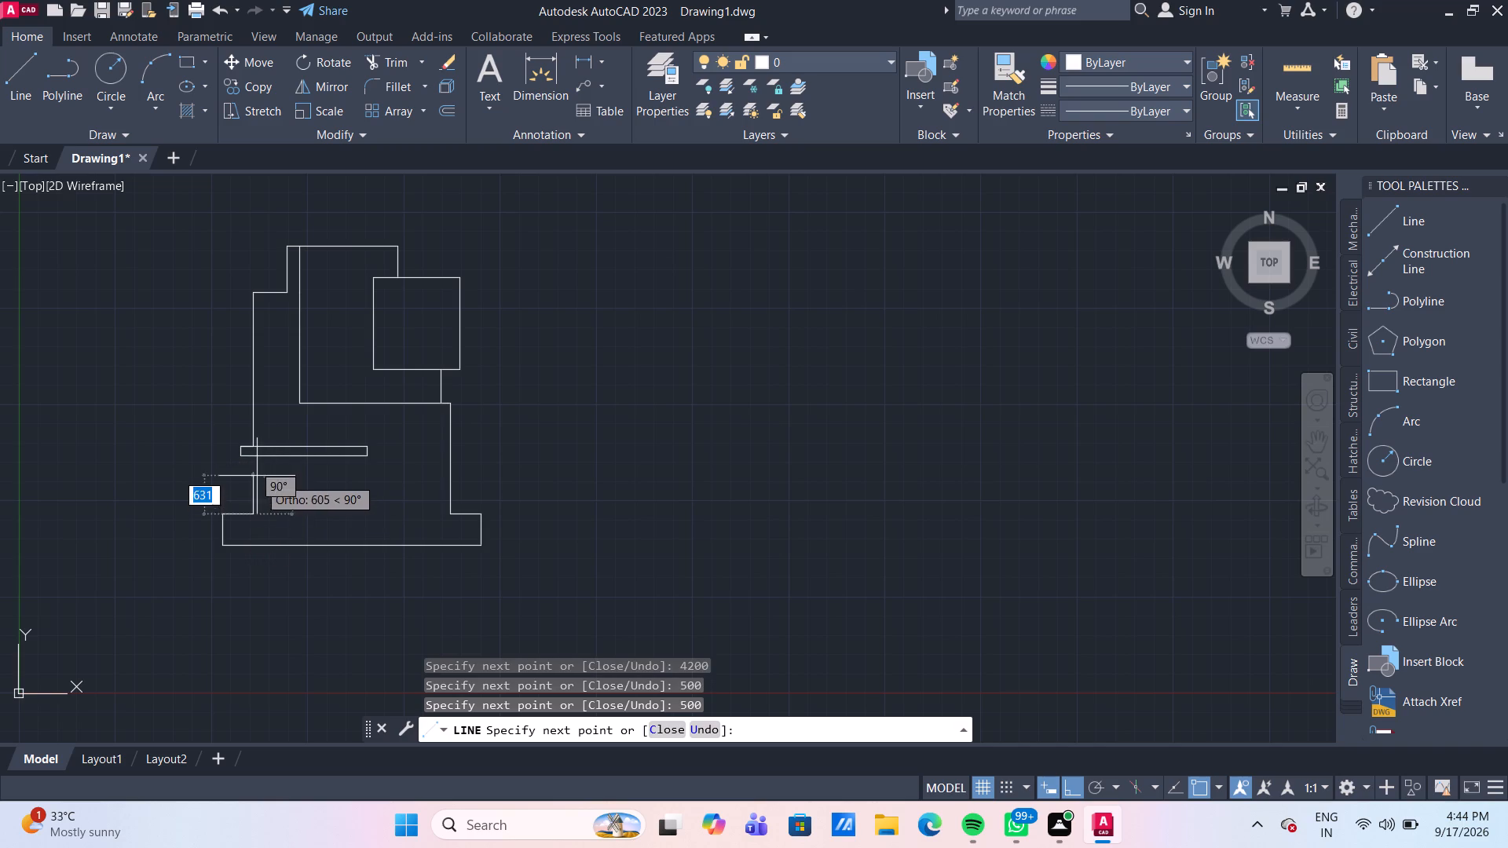
scroll(257, 476, up, 3)
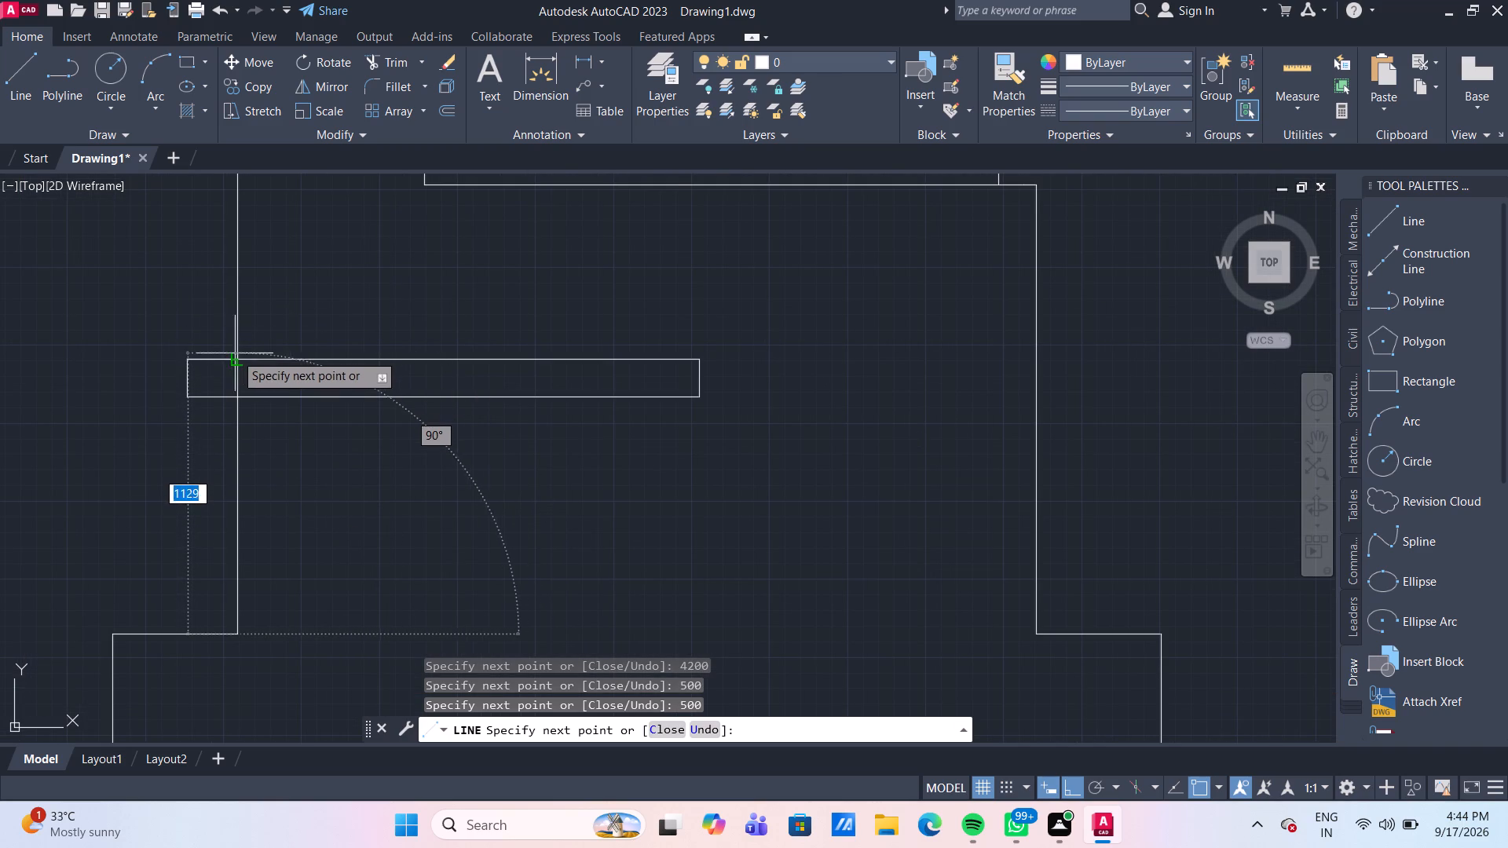
click(237, 358)
key(Return)
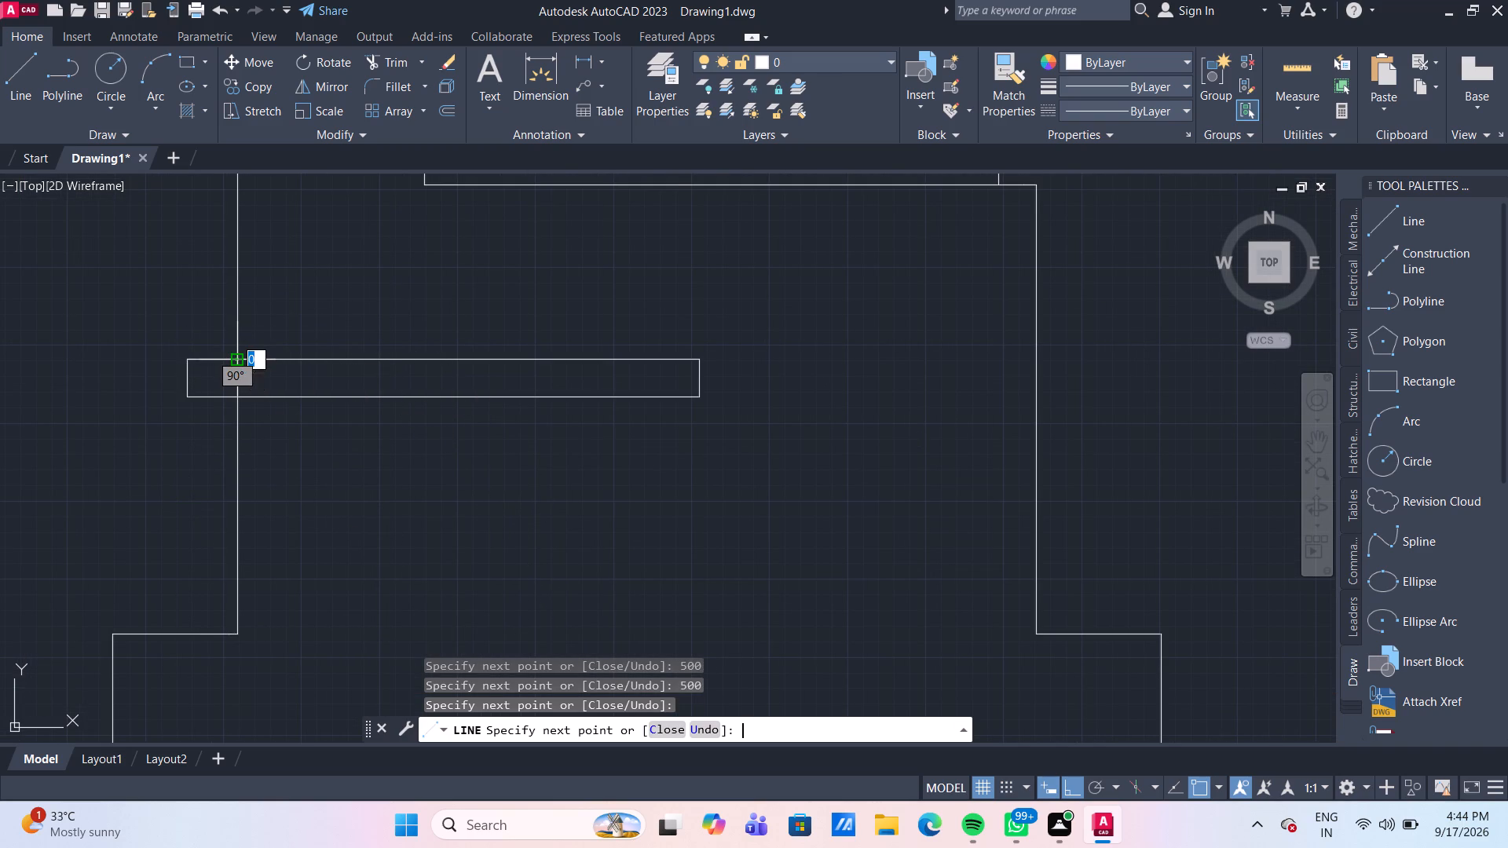
Erase the old thin base rectangle crossing the column, including the leftover short line on its upper edge.
scroll(535, 429, down, 3)
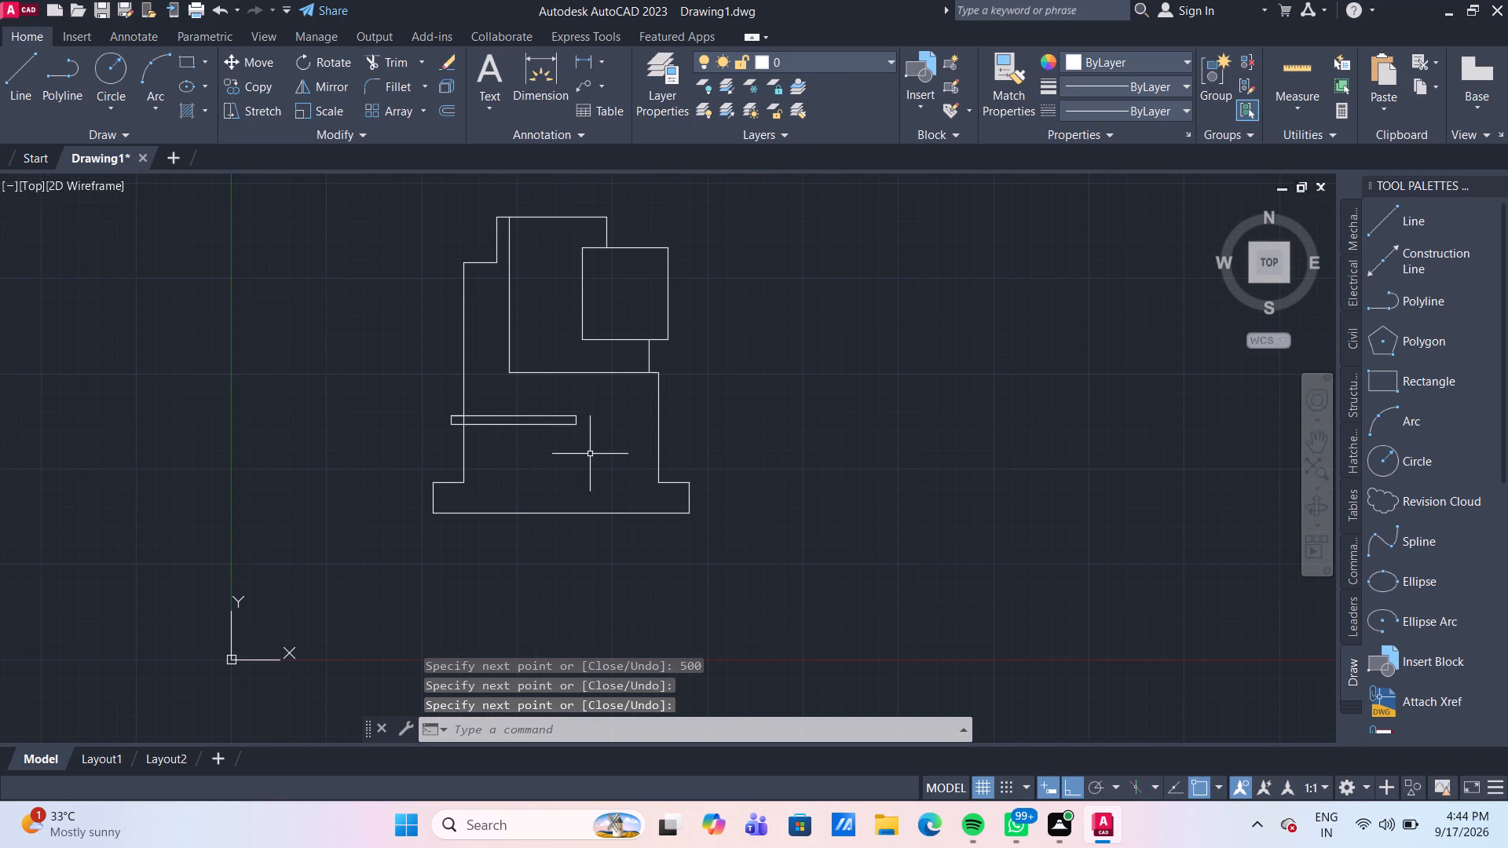
drag(590, 454, 578, 446)
click(538, 400)
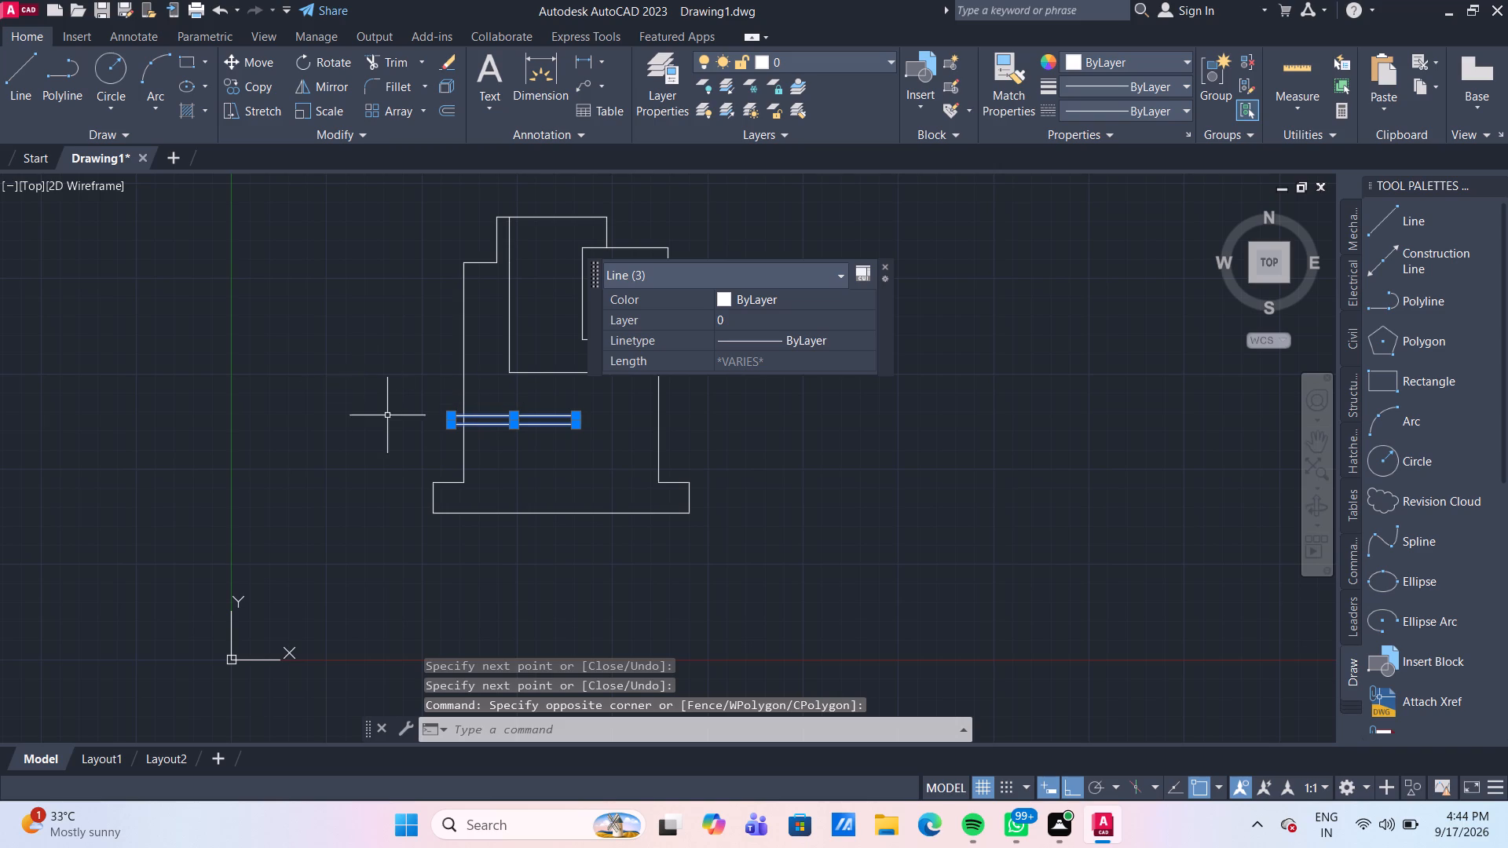
scroll(389, 417, up, 3)
click(635, 429)
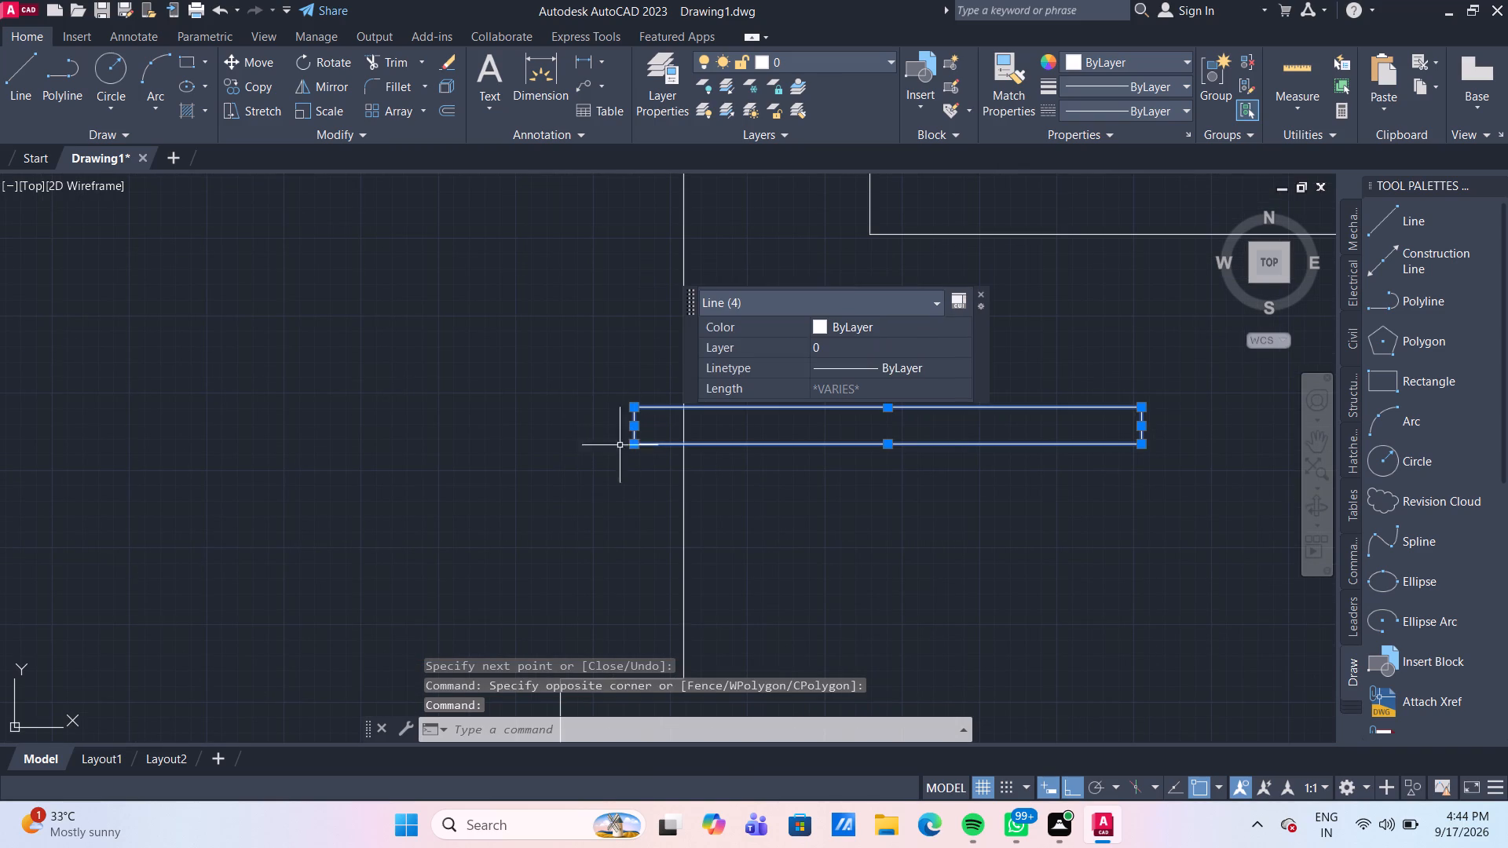
key(Delete)
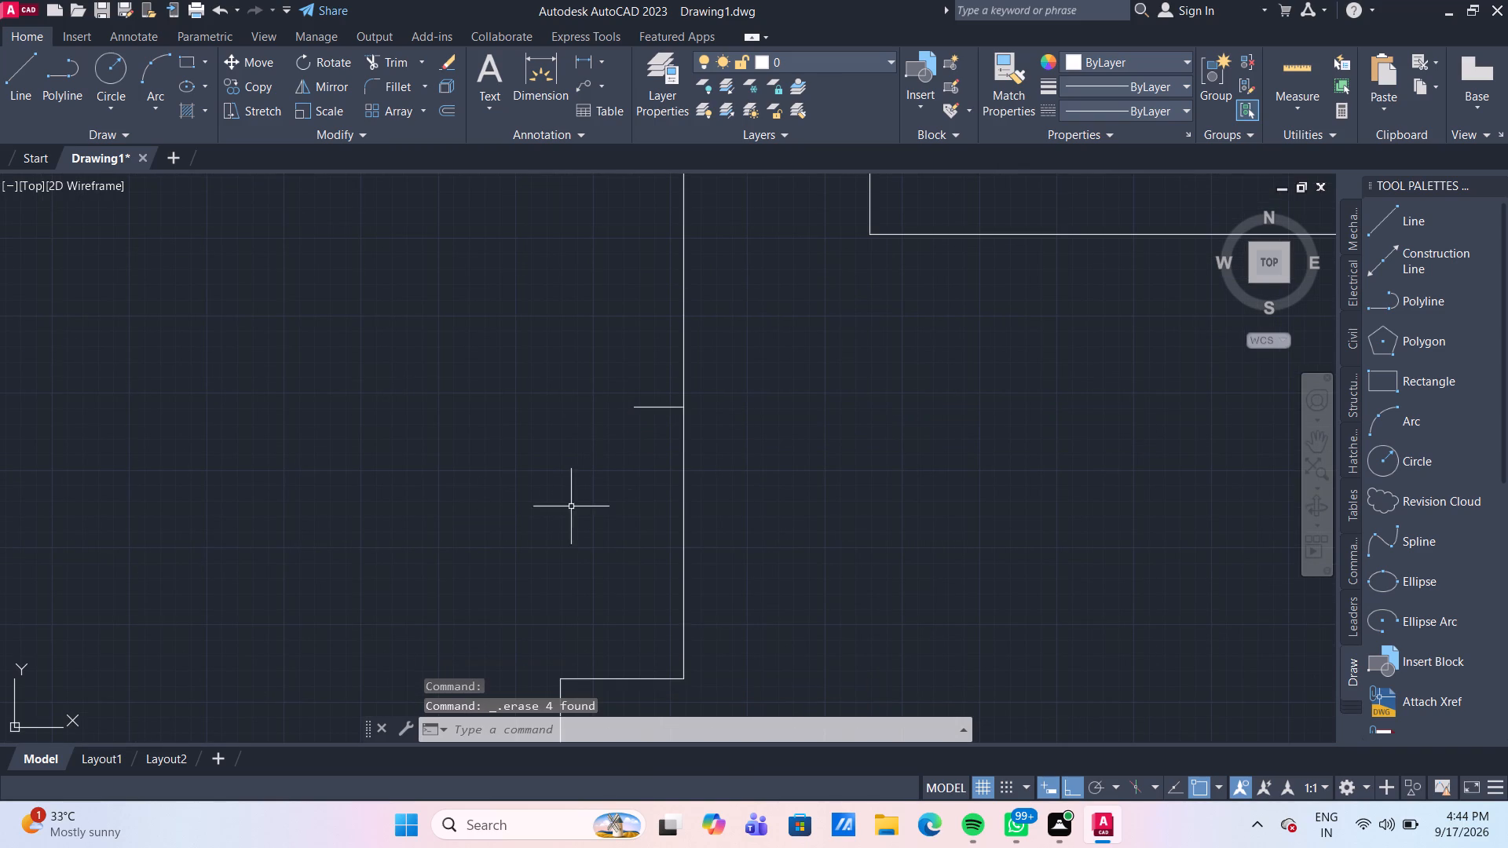
click(631, 408)
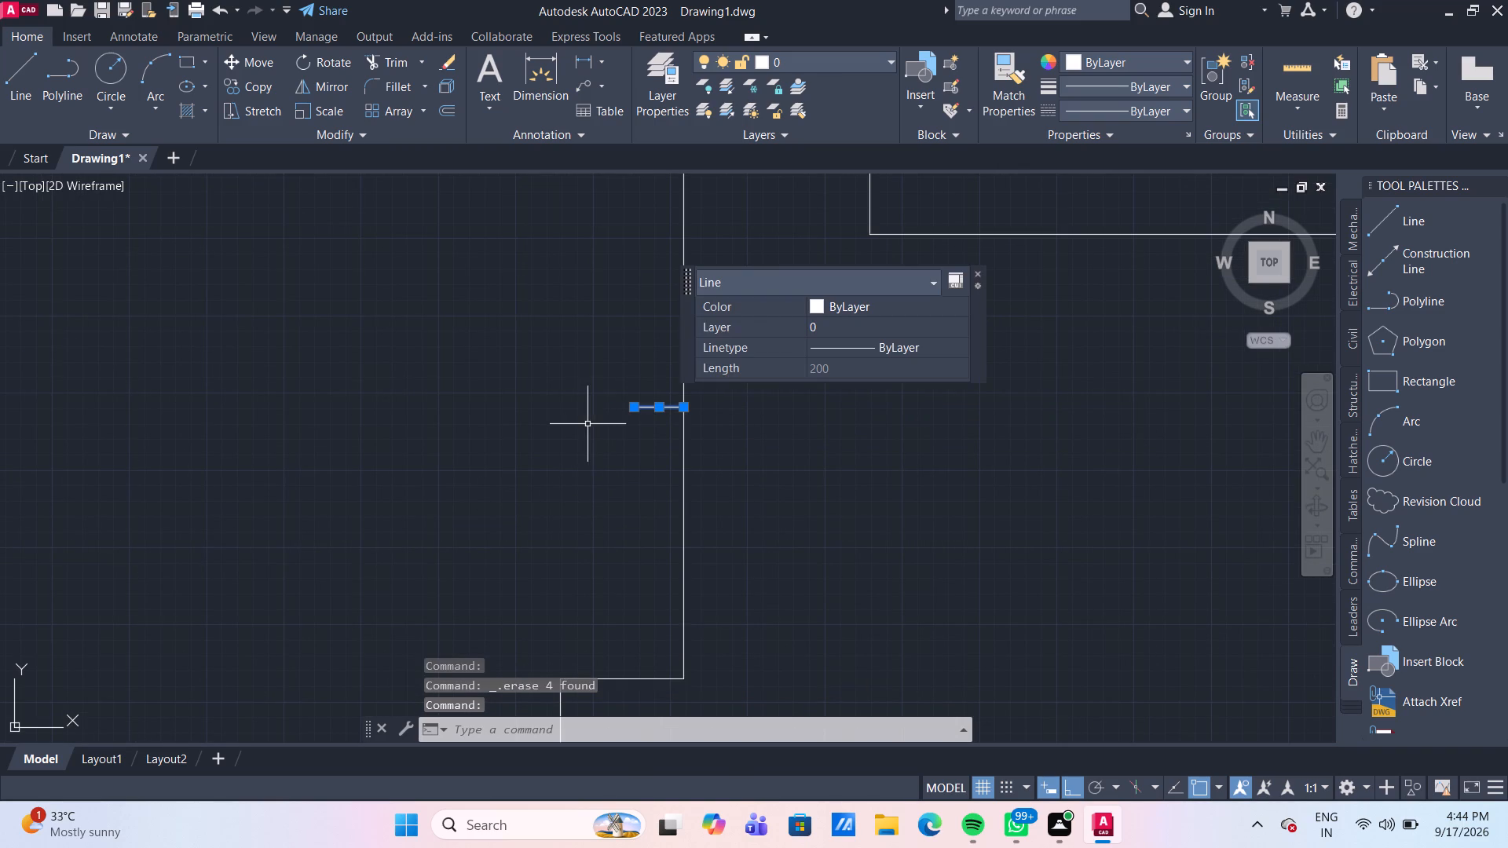
key(Delete)
Offset the column's outer vertical edge and the horizontal shoulder line at its top 100 mm inward.
scroll(565, 417, down, 4)
scroll(673, 457, up, 2)
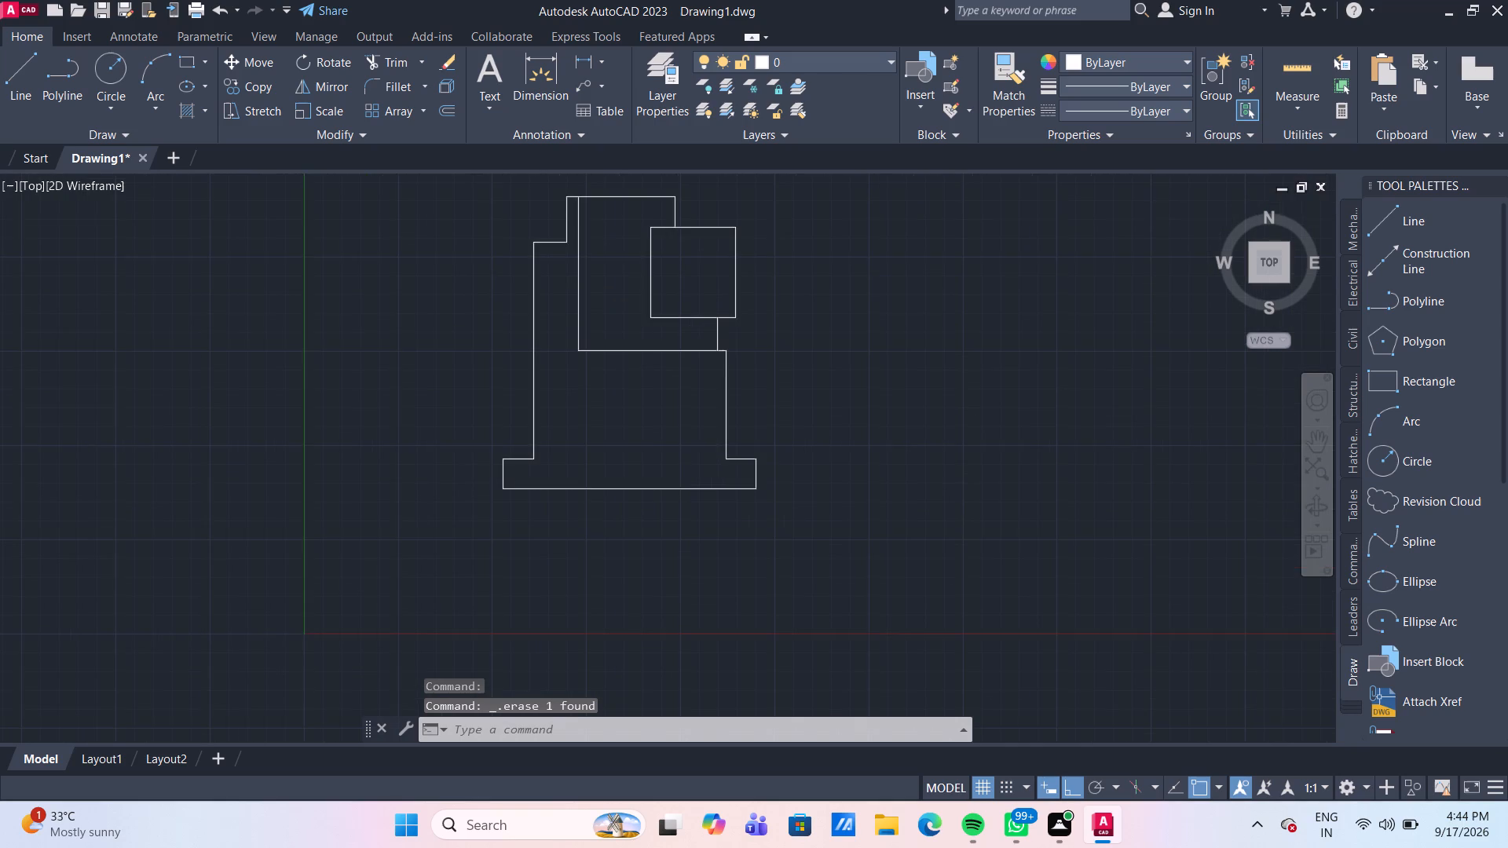
middle_drag(673, 457, 551, 463)
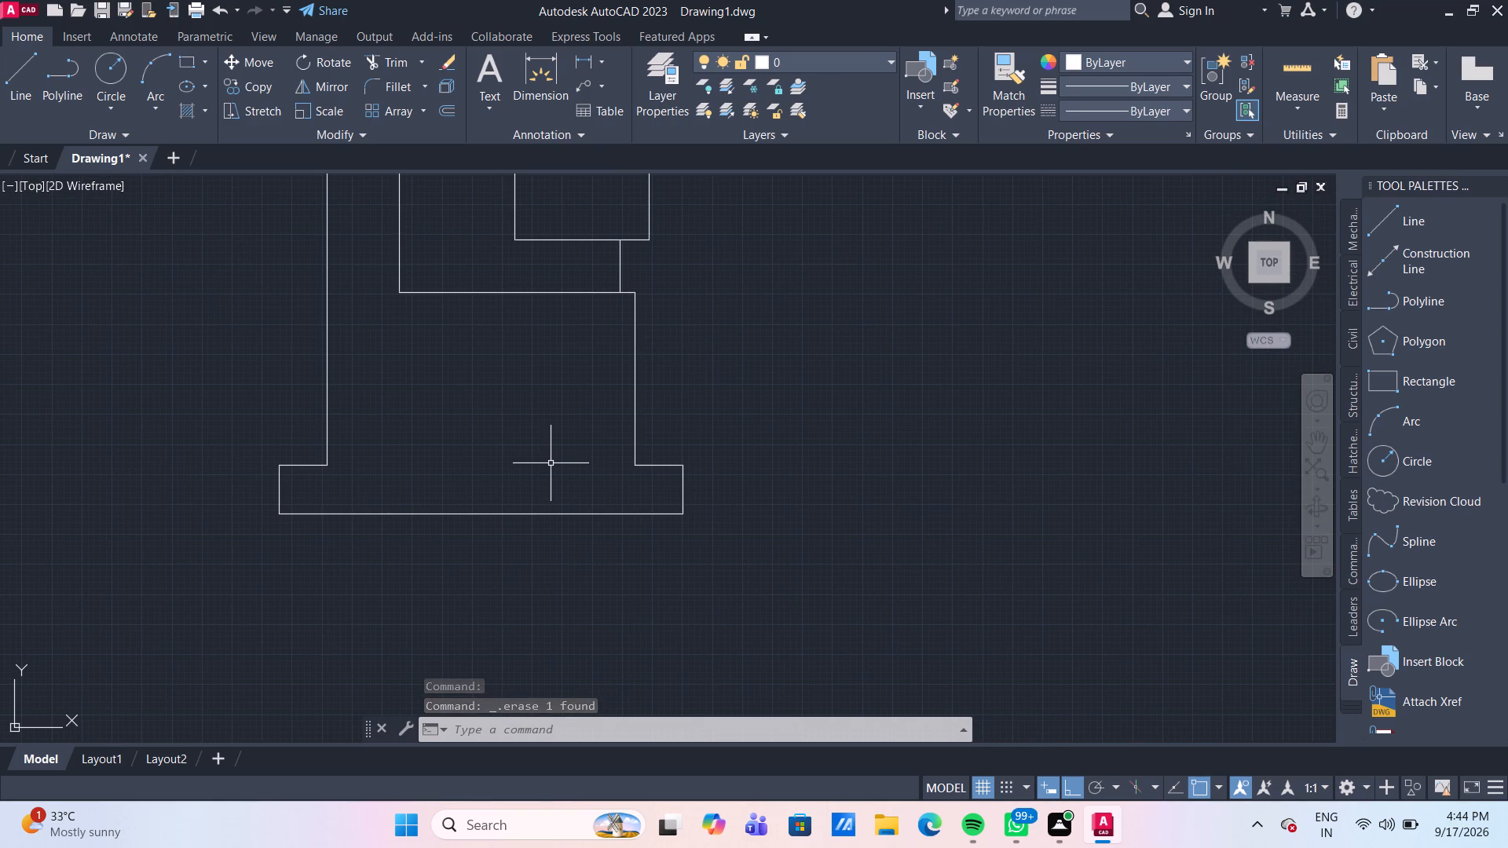
middle_drag(574, 394, 566, 550)
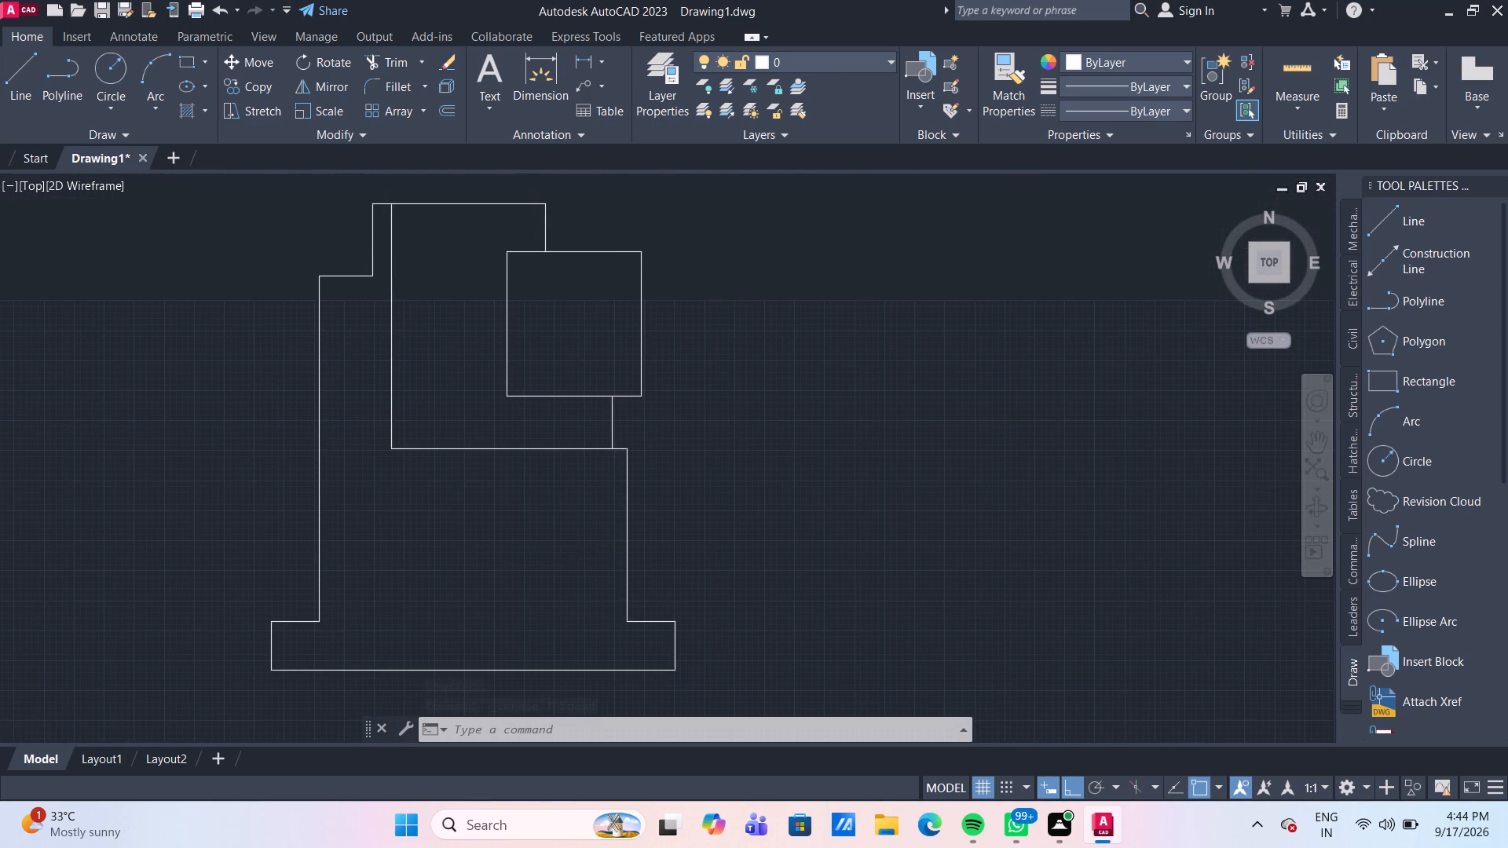
middle_click(544, 554)
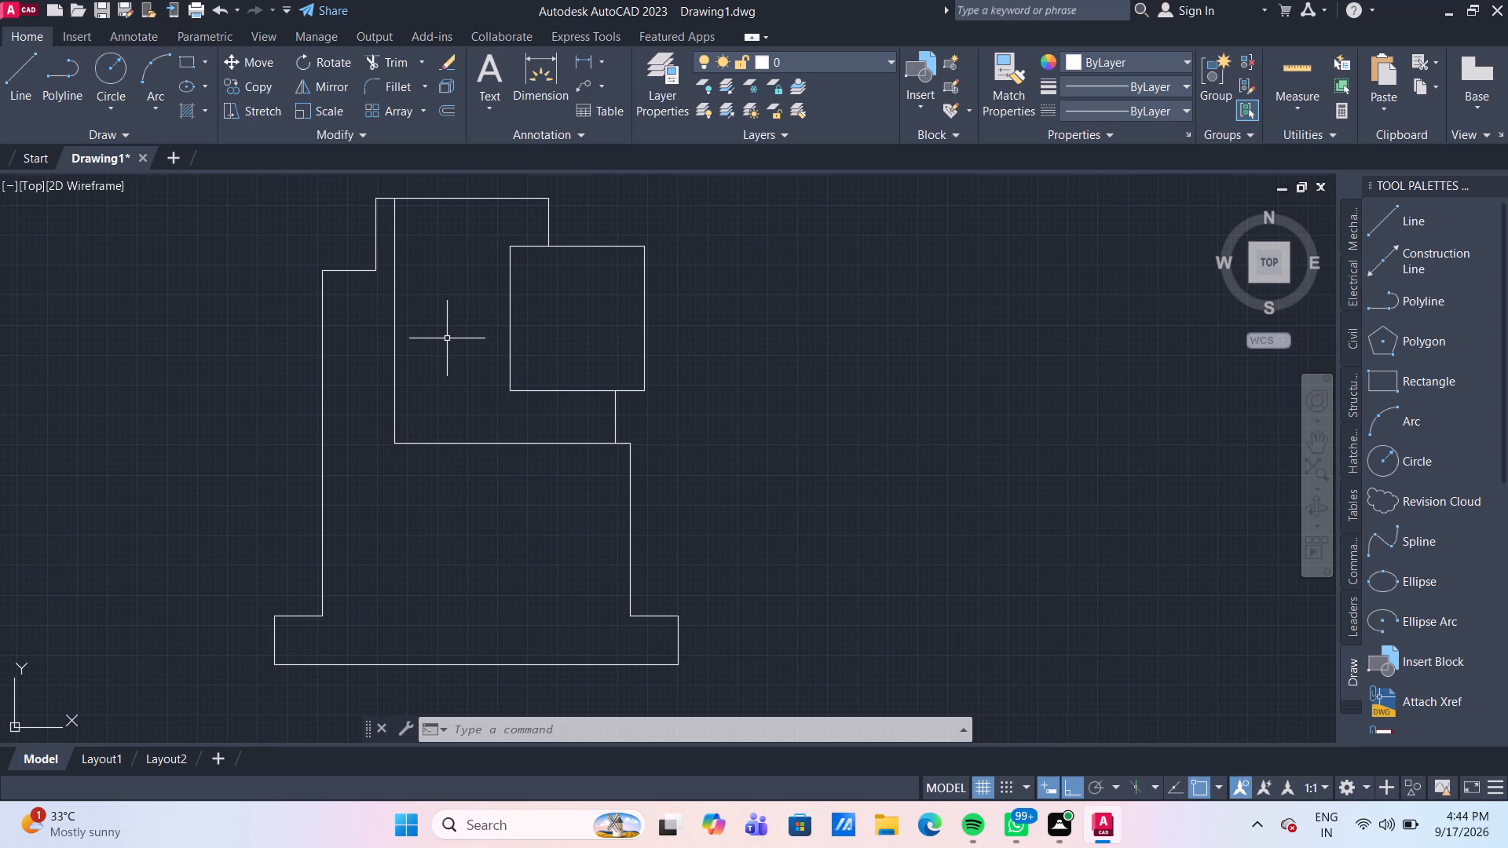
scroll(415, 281, up, 1)
middle_drag(415, 281, 423, 357)
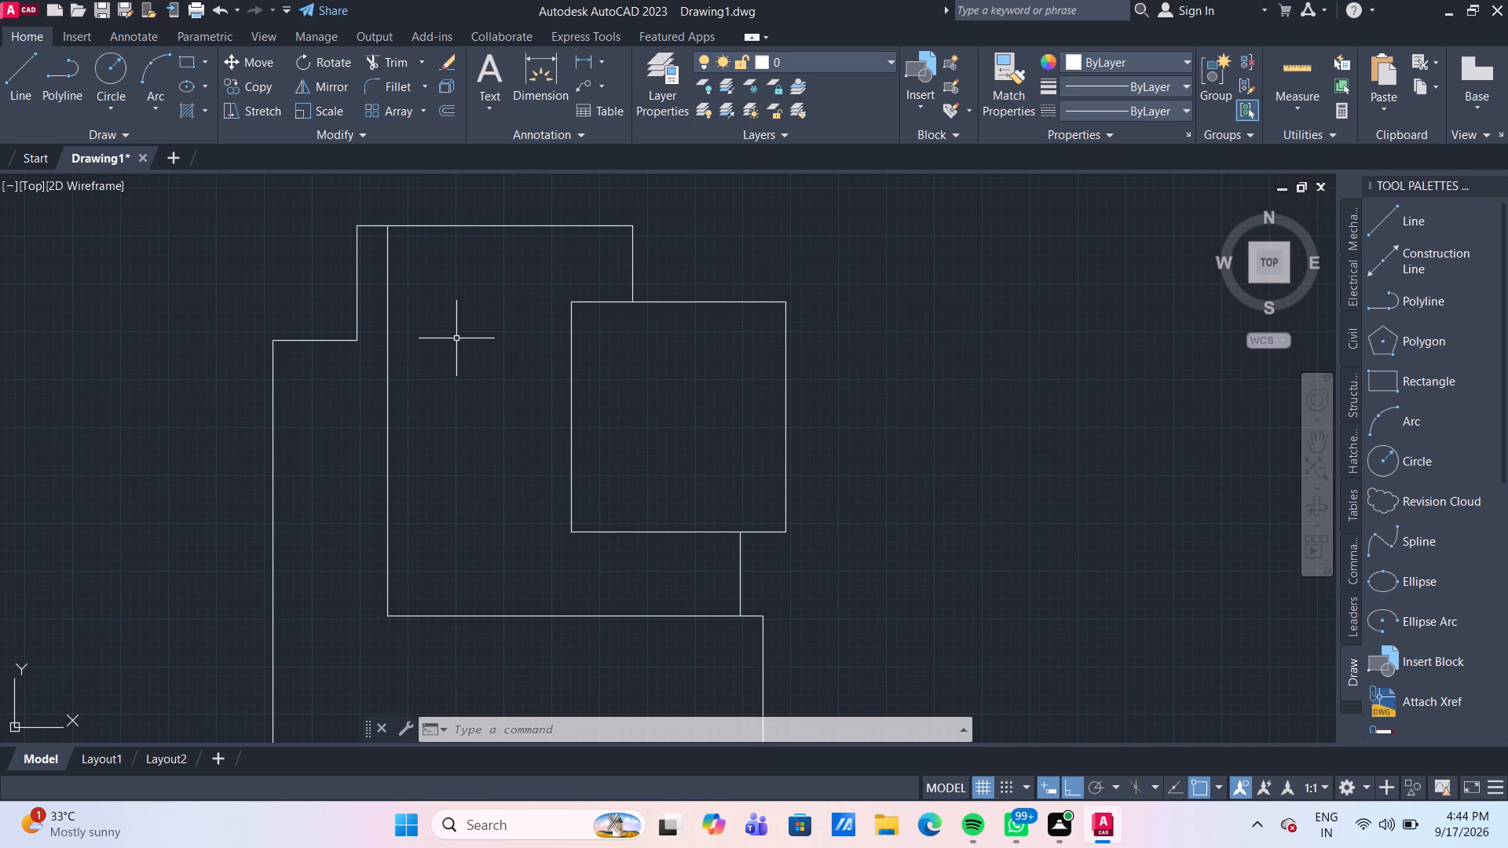
key(o)
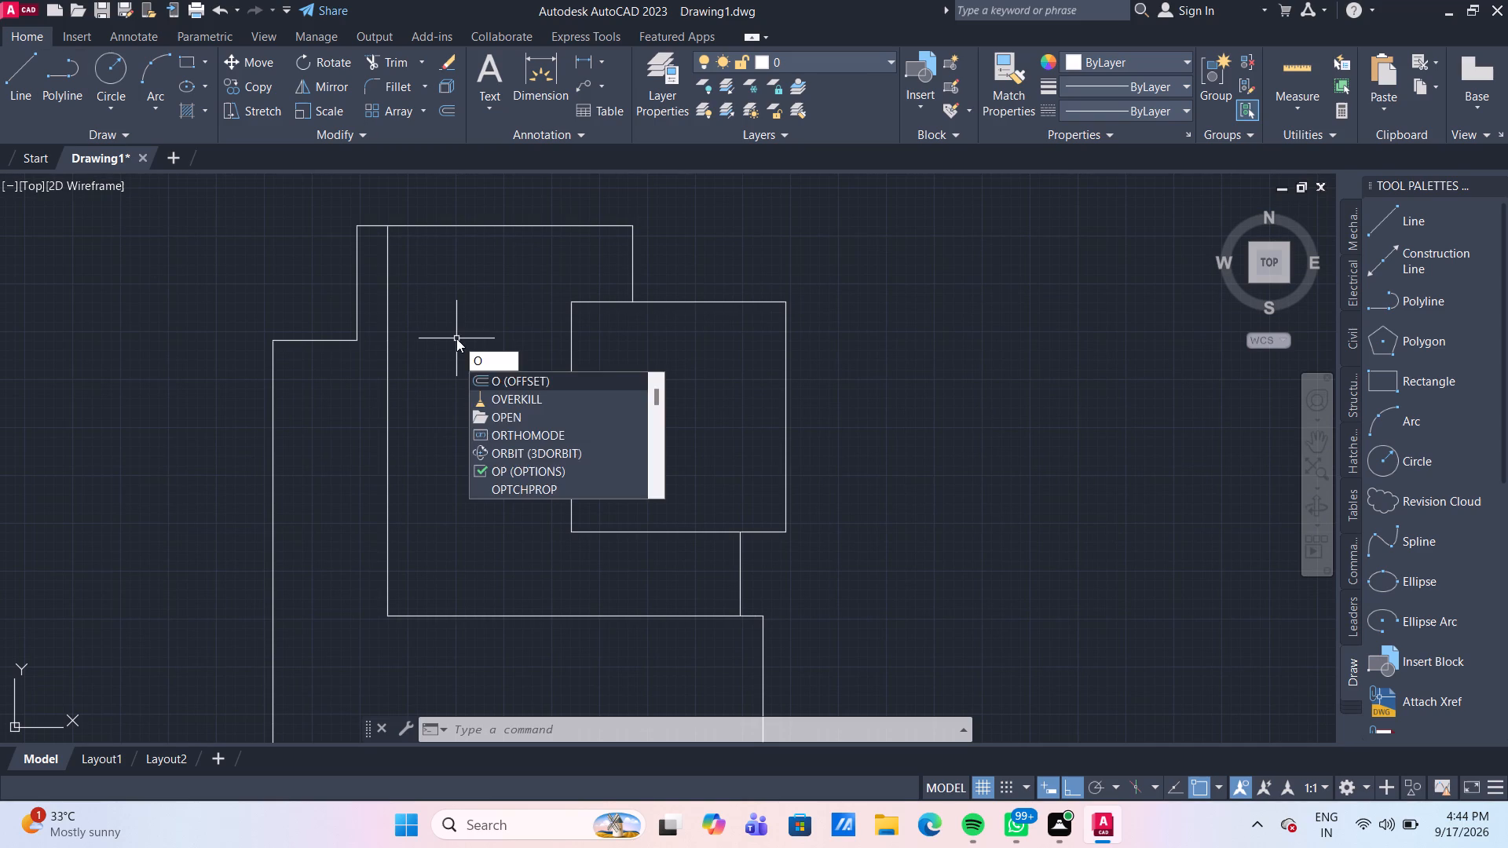
key(Return)
key(Return)
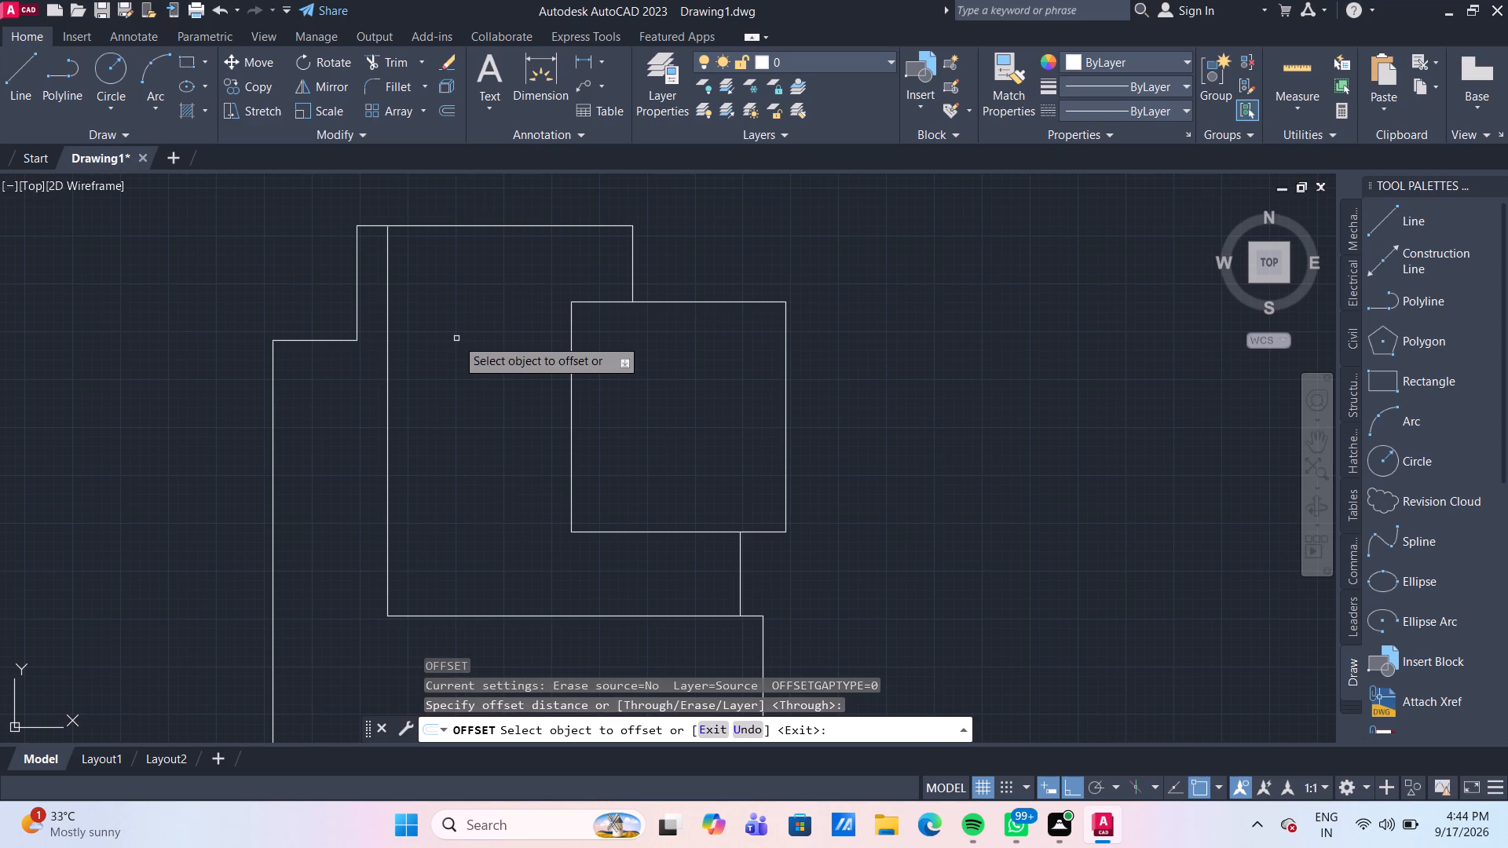
click(272, 475)
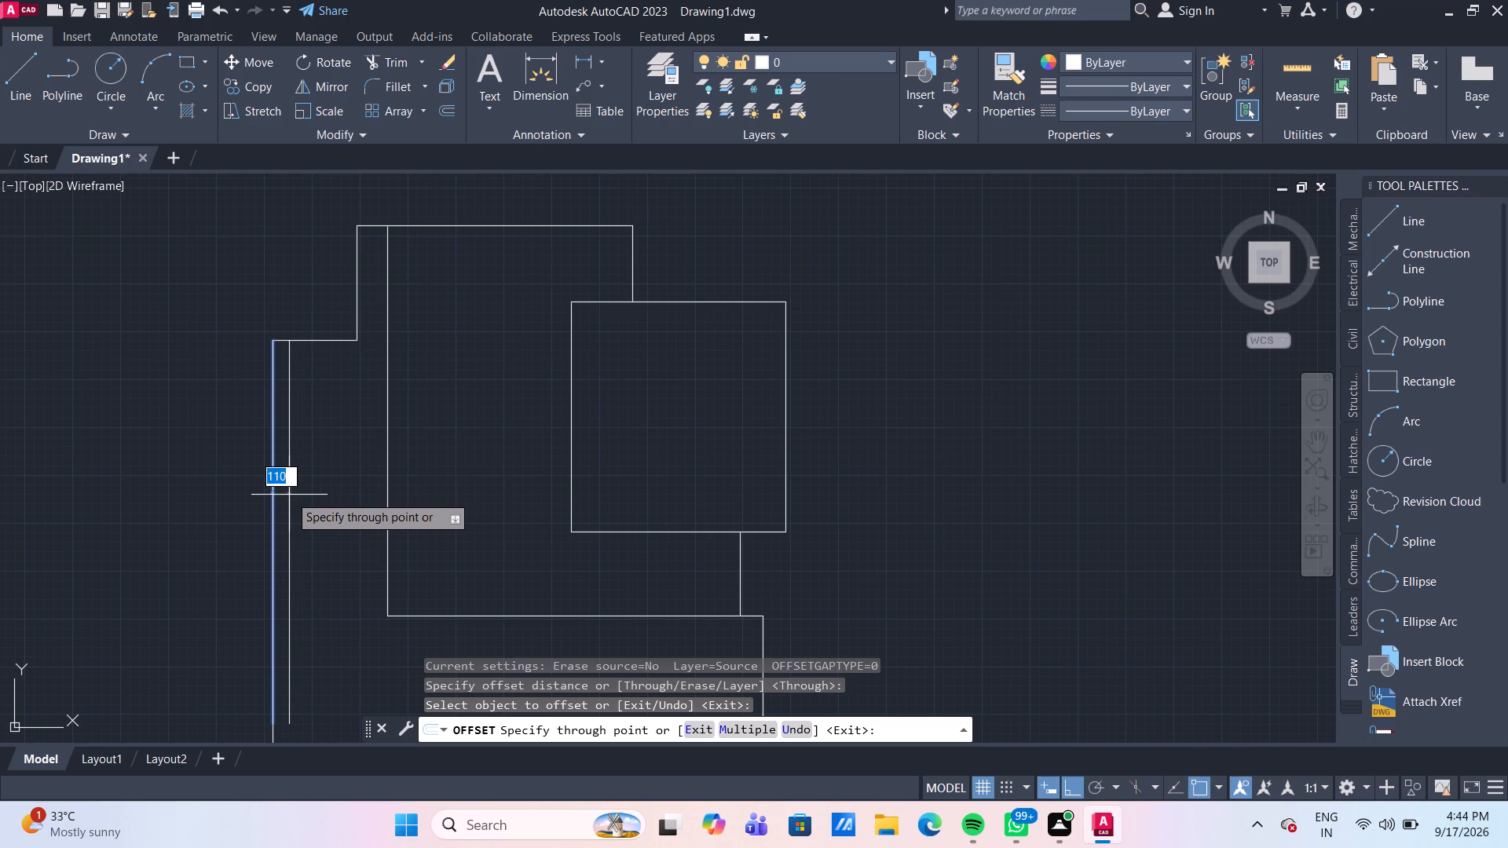
text(100)
key(Return)
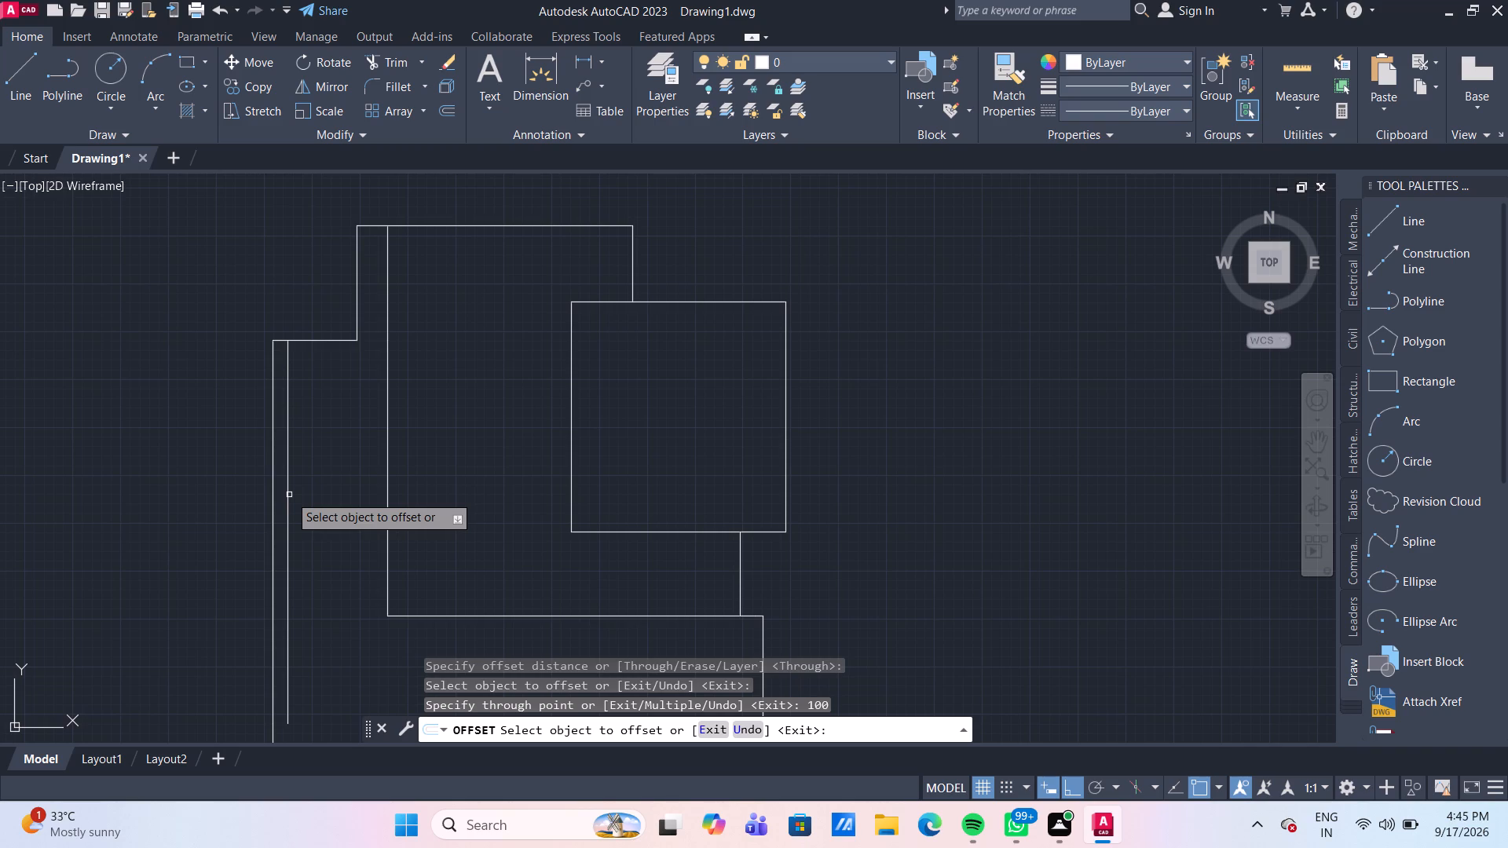
click(332, 341)
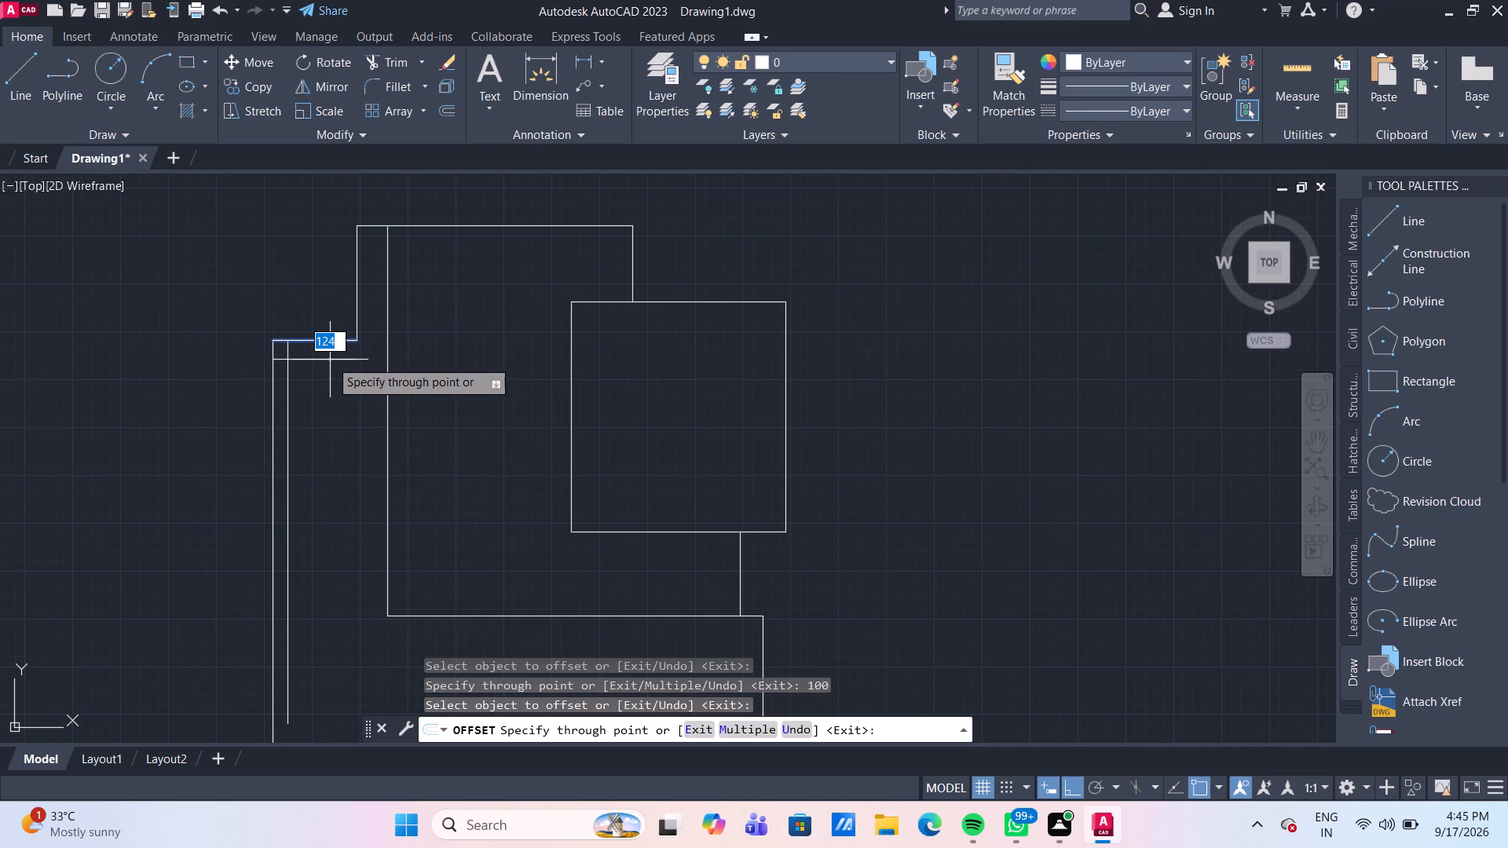
text(100)
key(Return)
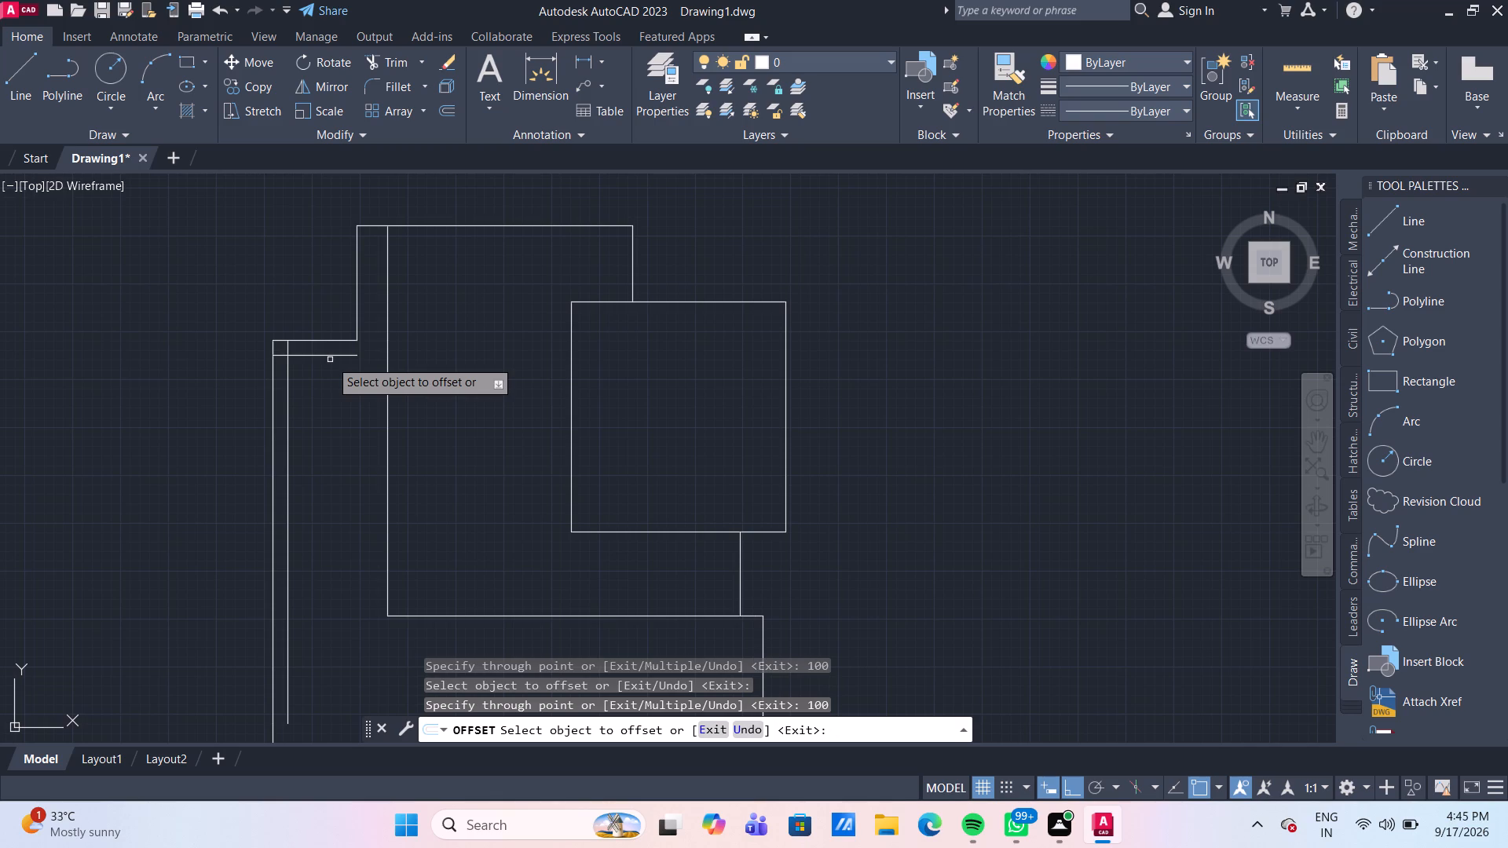
Offset the lower segment of the column's outer vertical edge, just above the new base, 100 mm inward.
scroll(340, 487, down, 2)
middle_drag(350, 533, 348, 504)
click(313, 572)
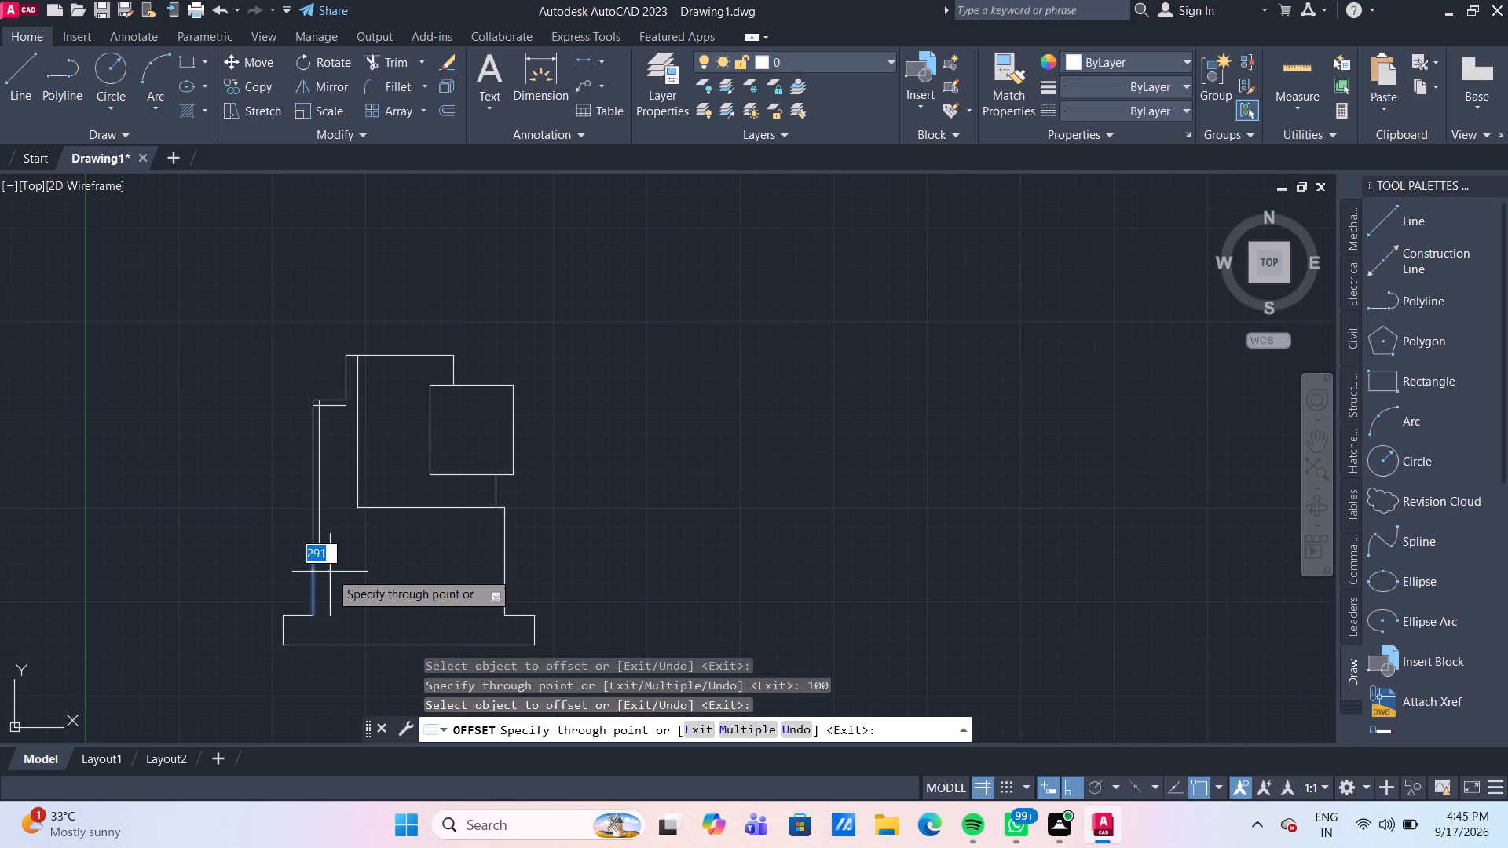
text(100)
key(Return)
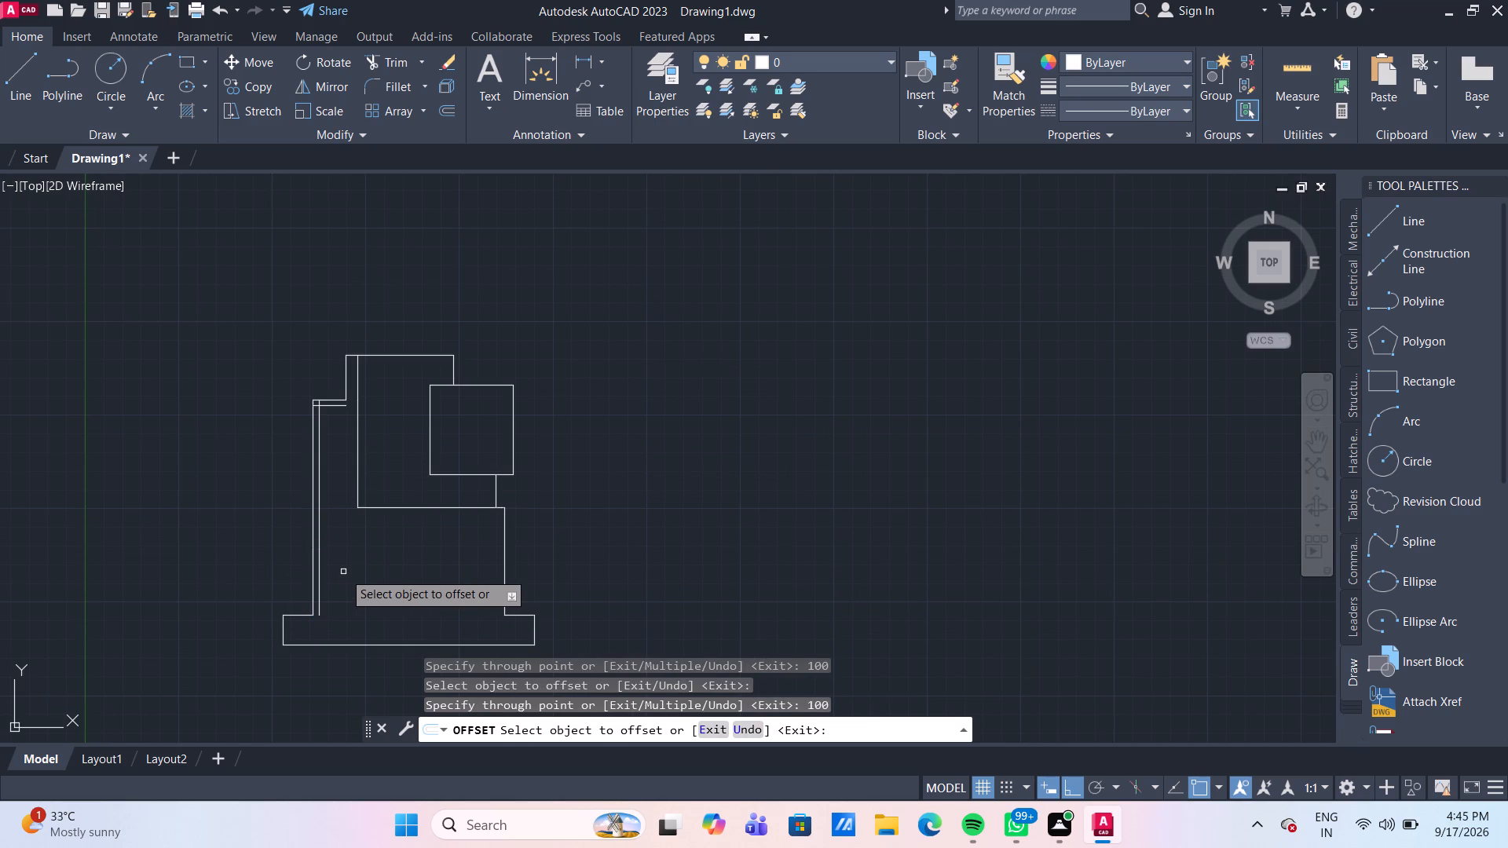
Offset the column's inner vertical line 500 mm inward, toward the large upper body.
scroll(350, 466, up, 1)
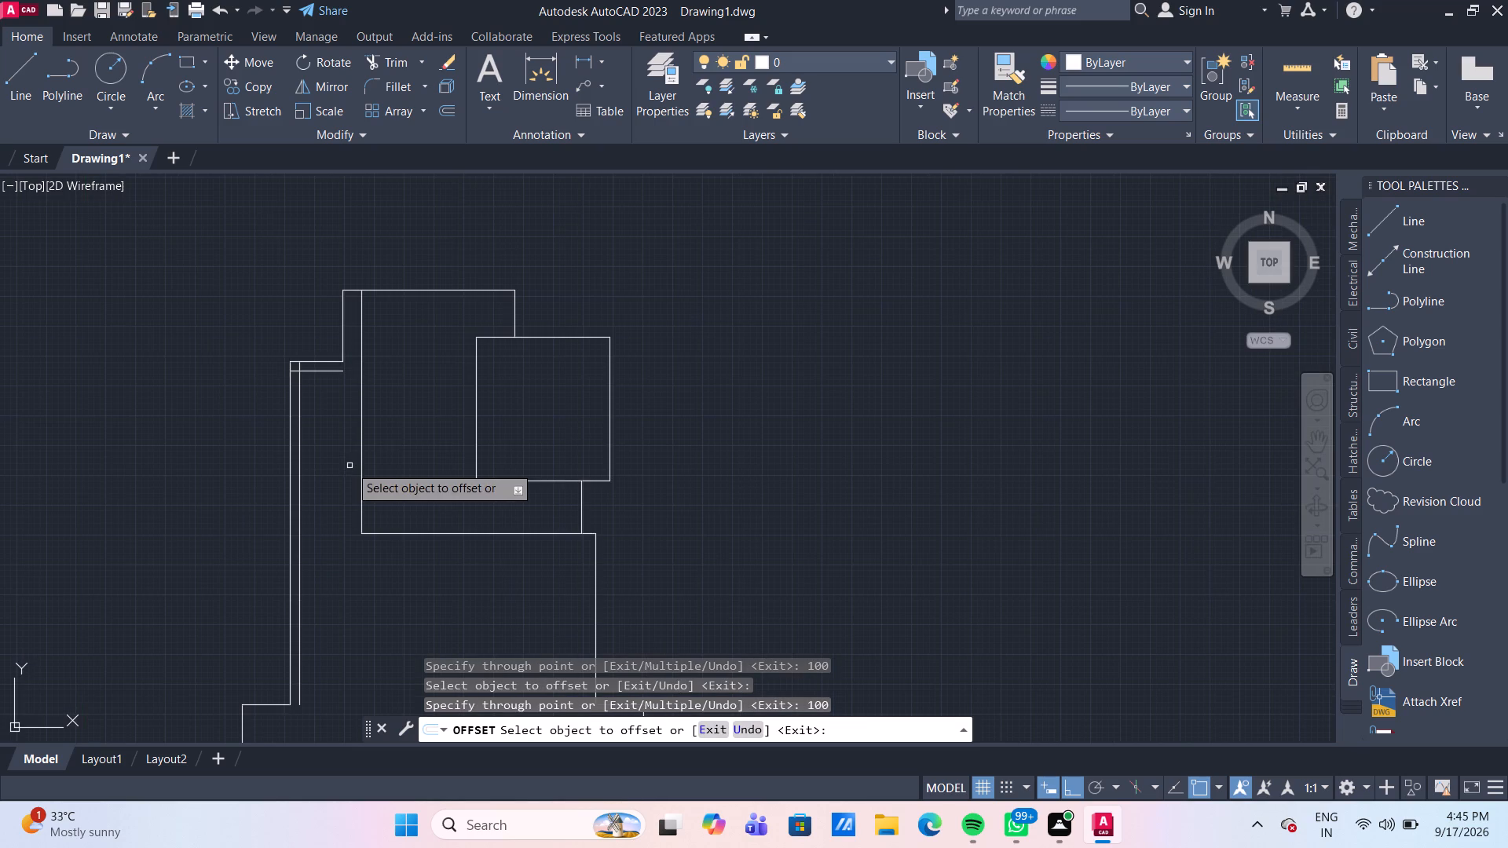
scroll(344, 411, up, 1)
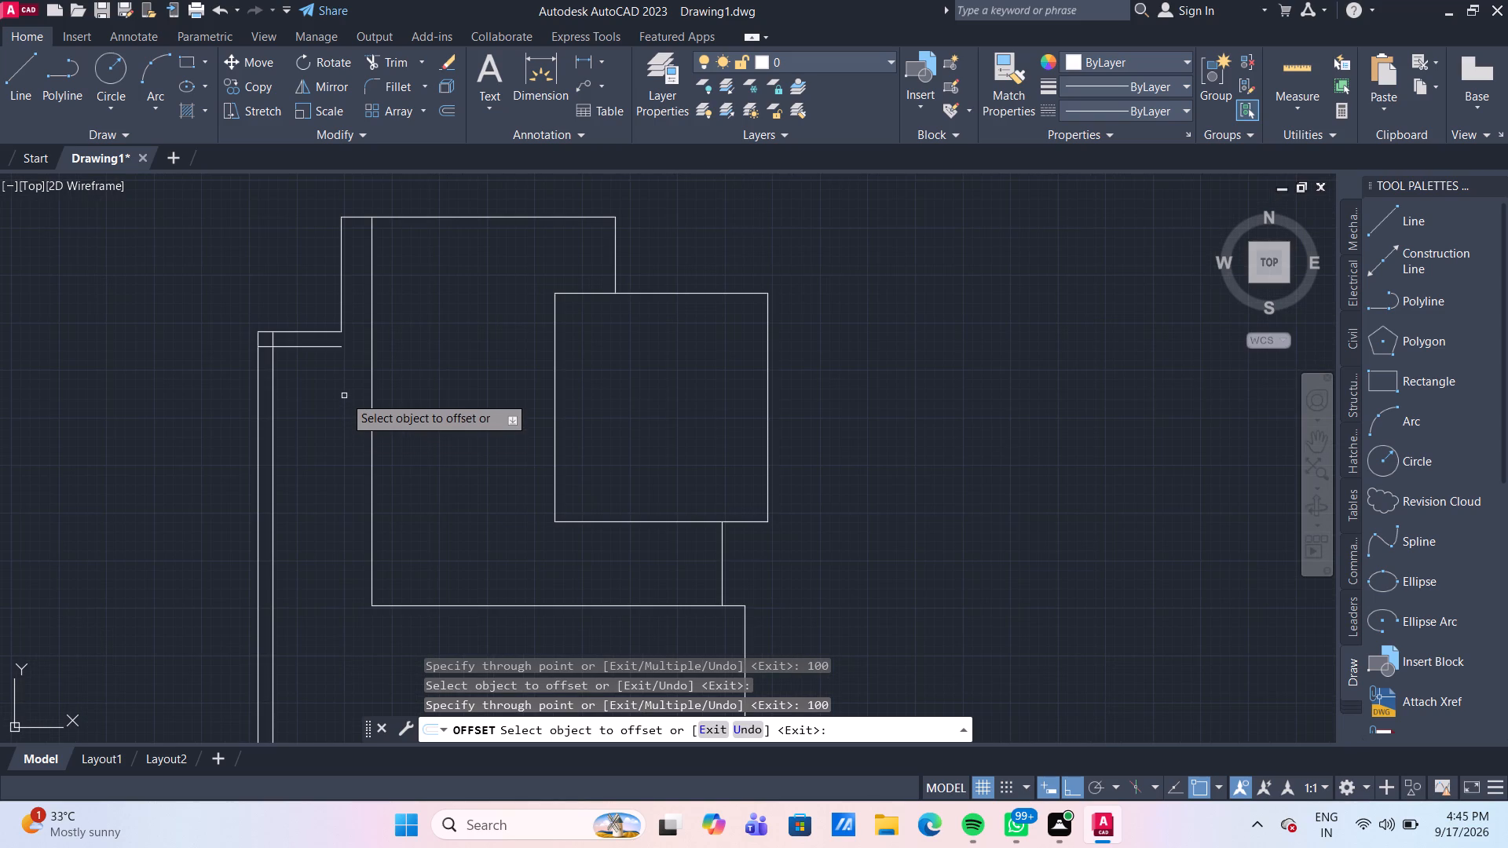
click(274, 394)
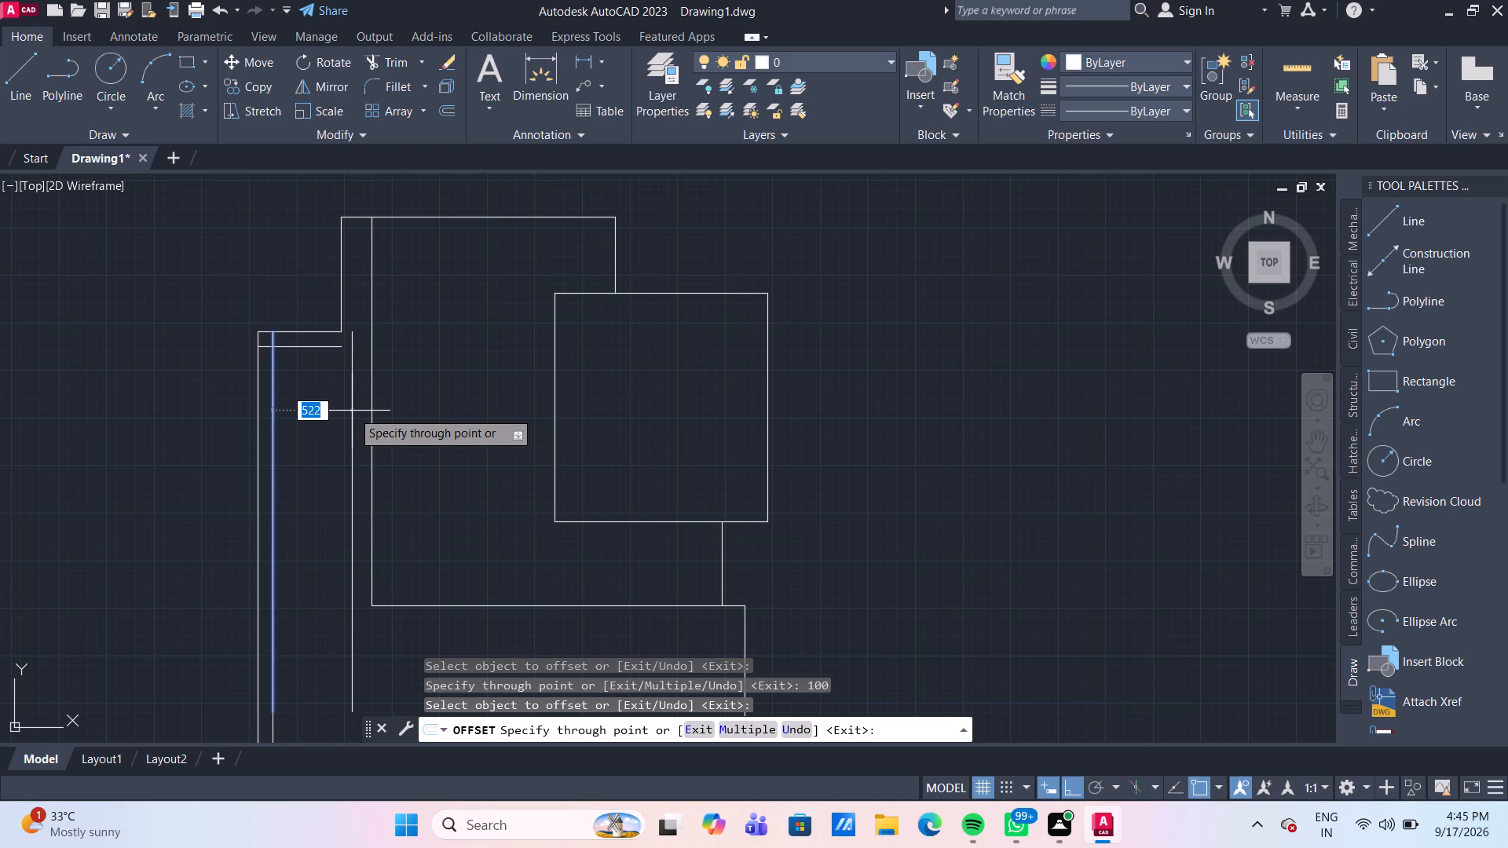
text(500)
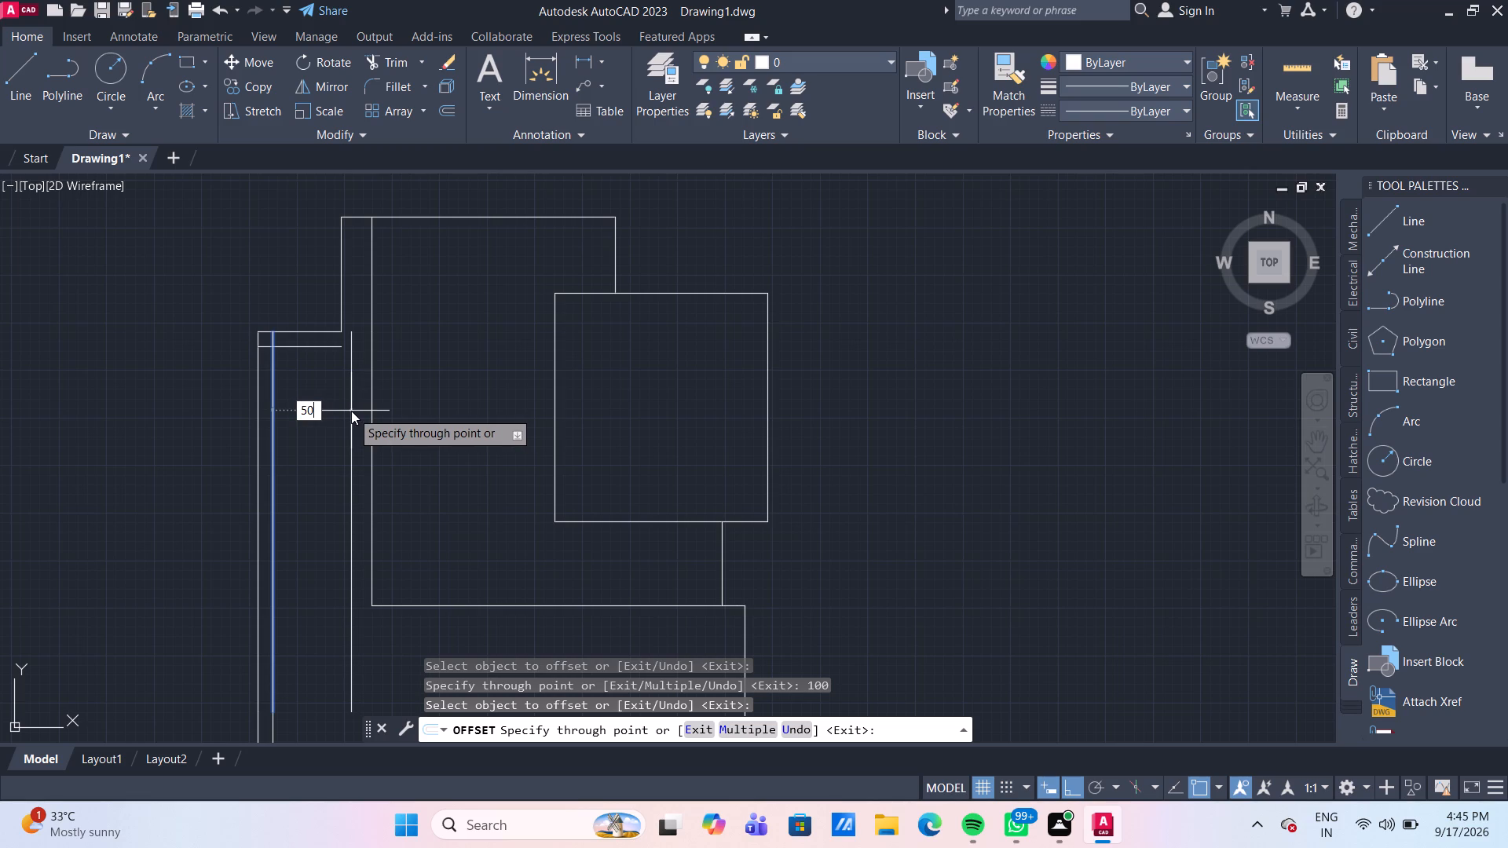
key(Return)
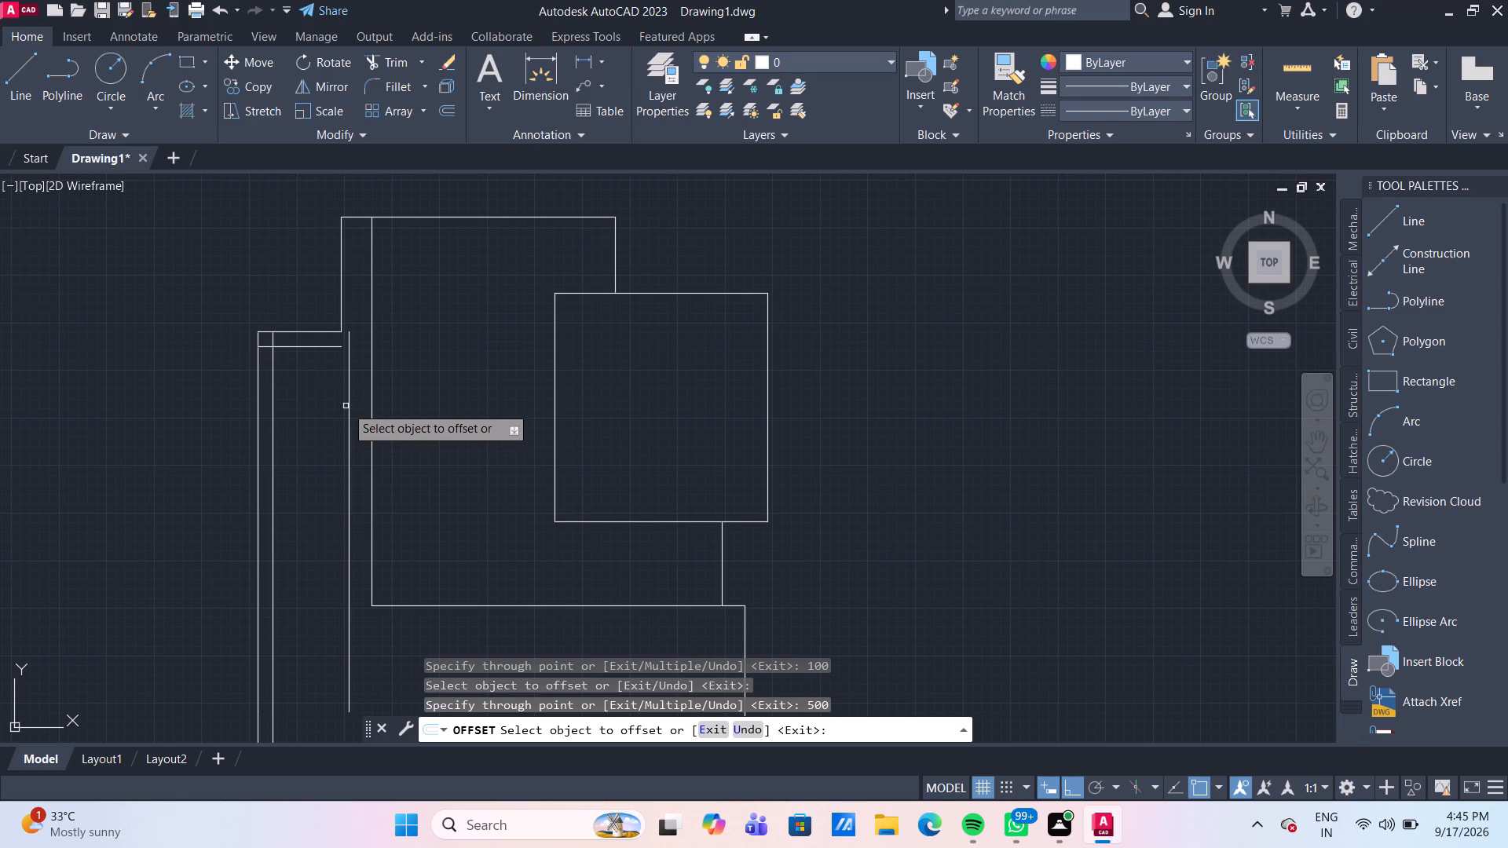
Offset the inner shoulder line 150 mm downward and the column's inner vertical line 75 mm inward.
click(318, 347)
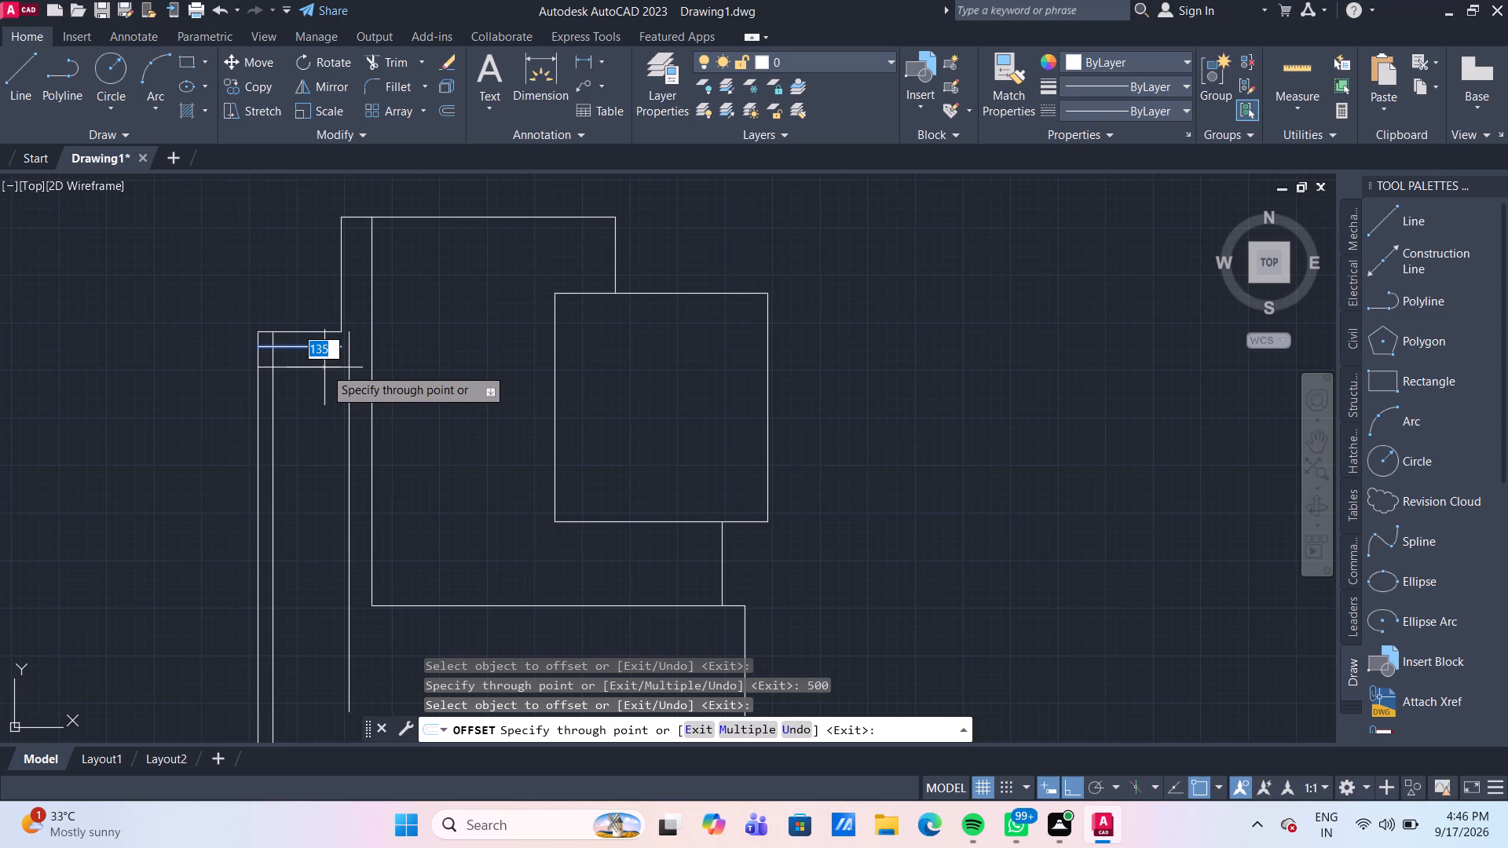
text(15)
key(0)
key(Return)
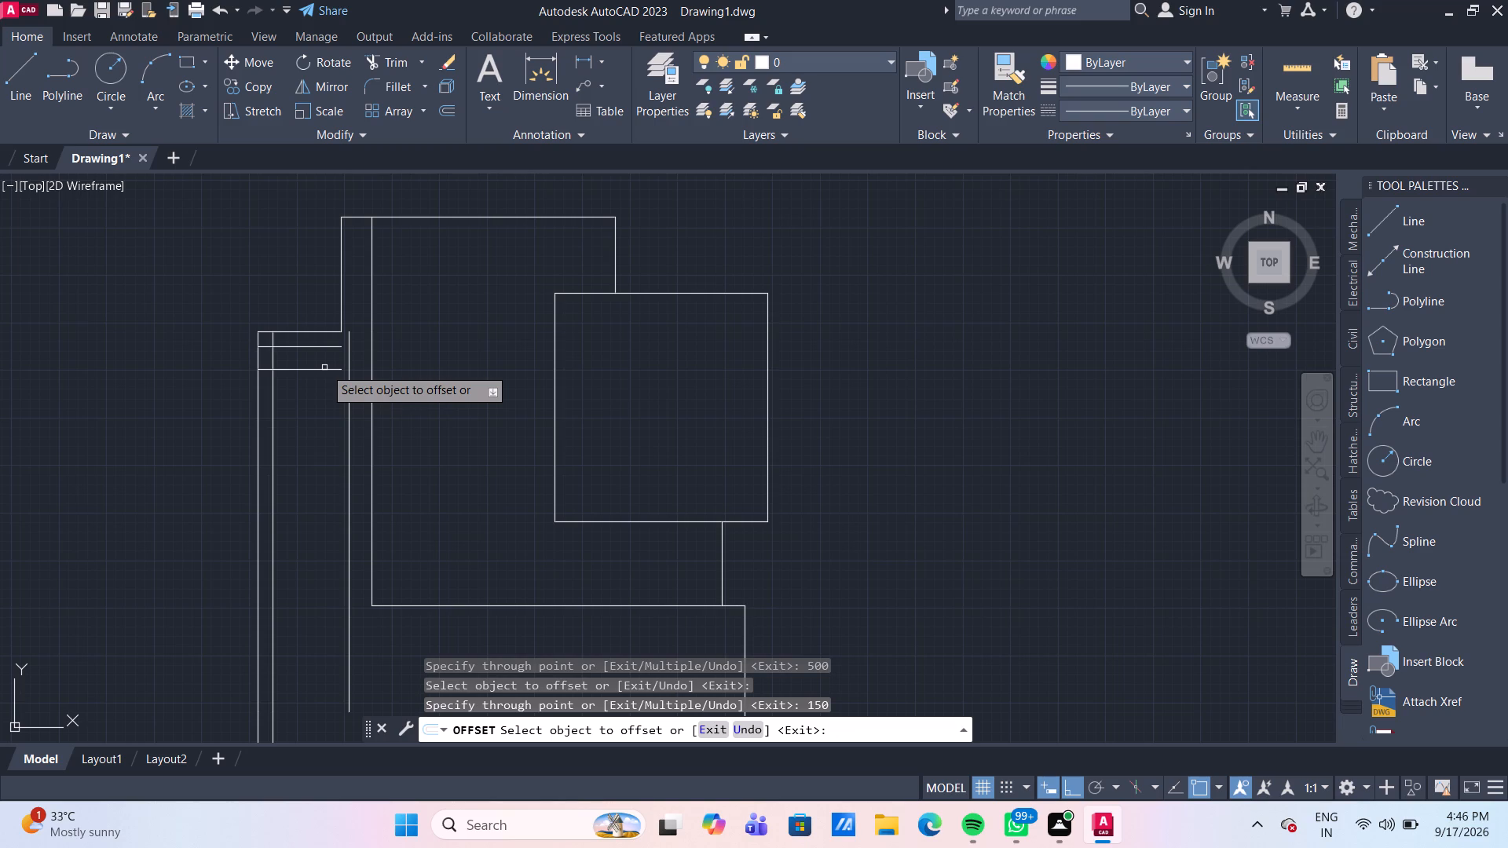
click(272, 426)
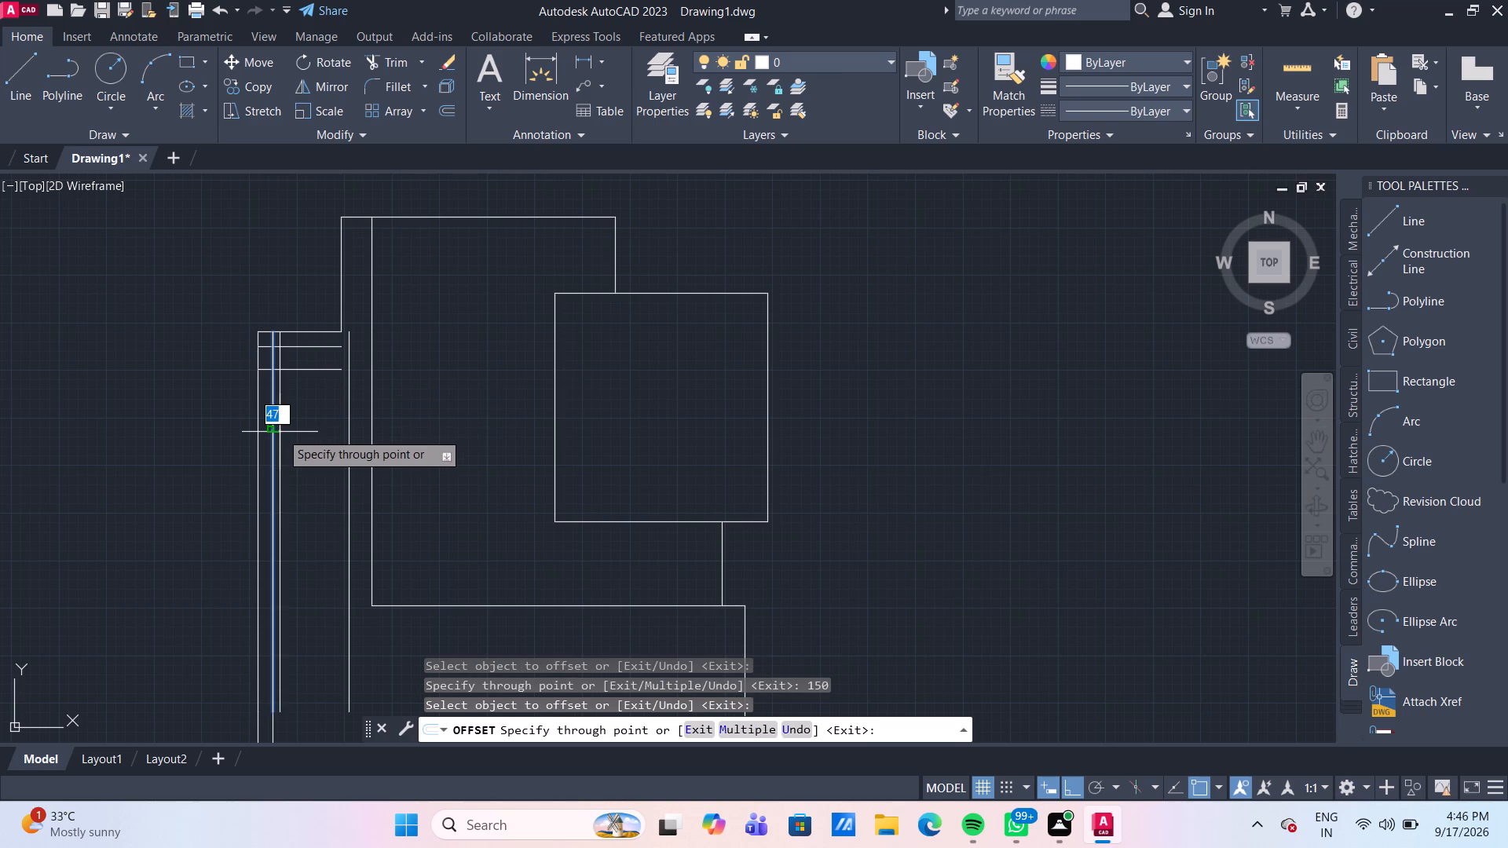
text(75)
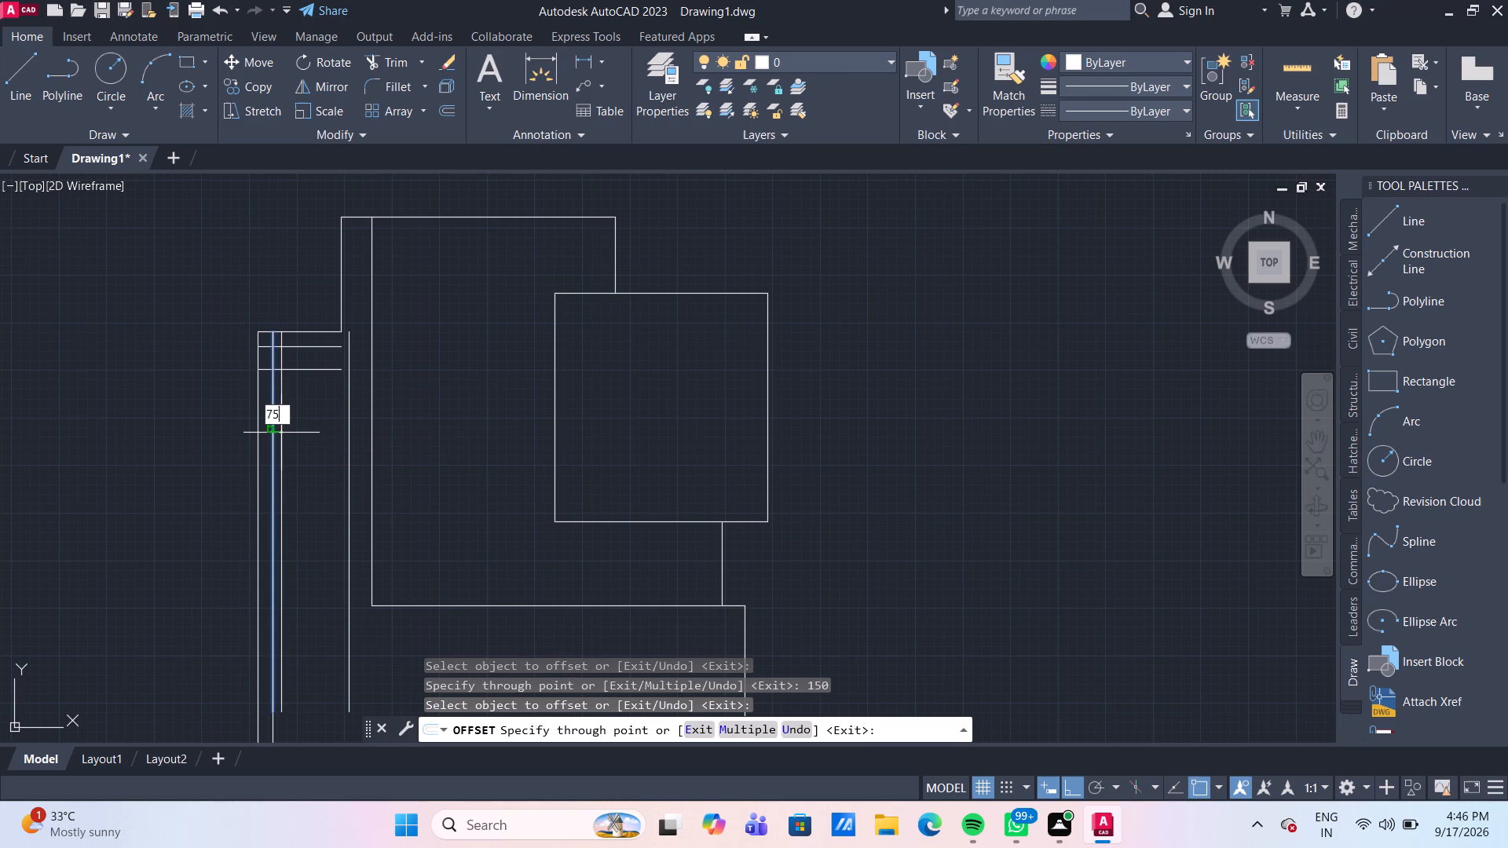
key(Return)
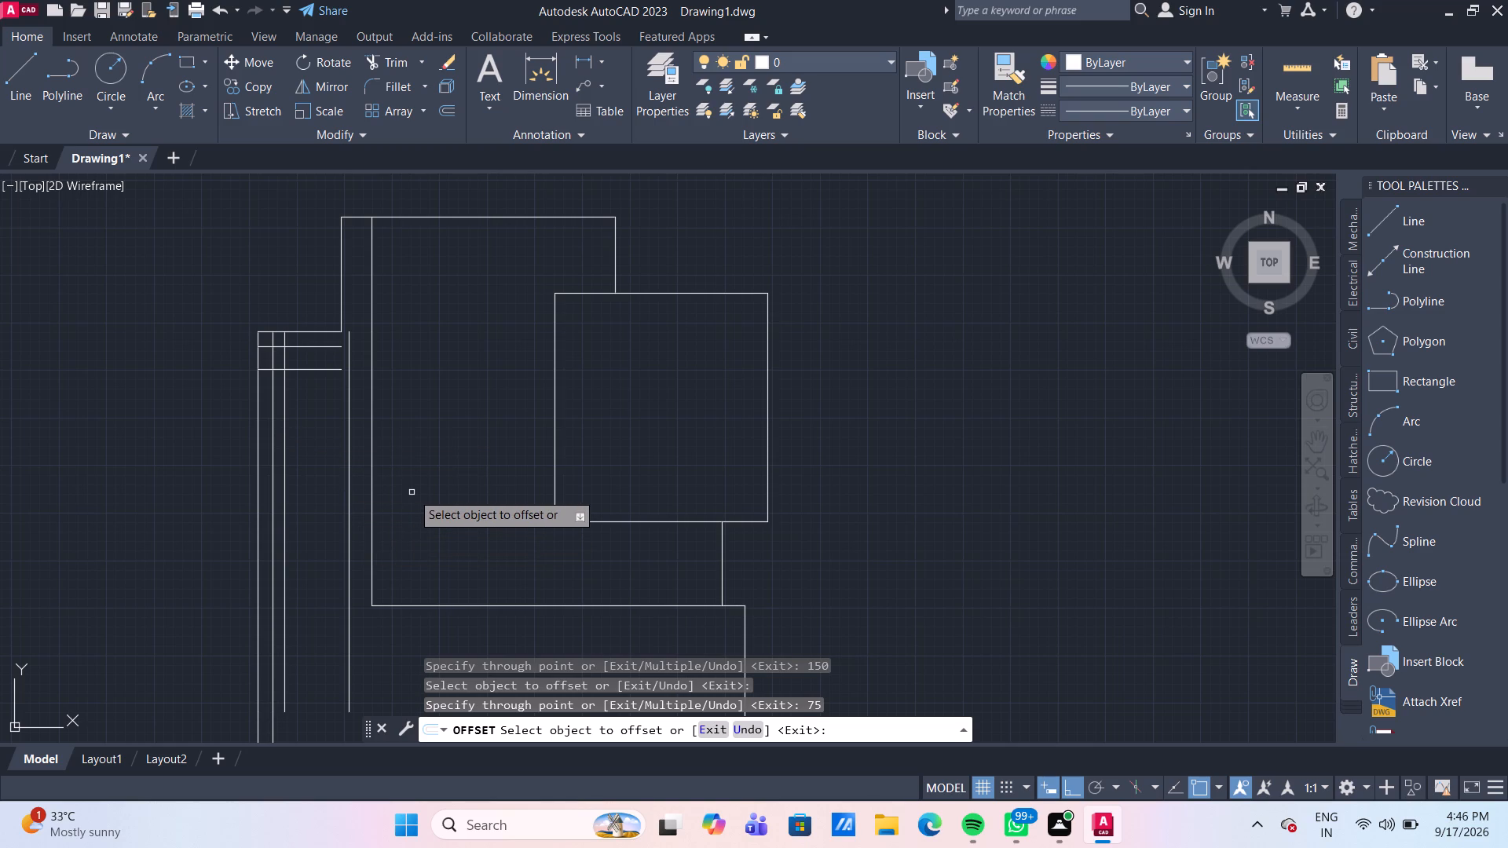
Stretch the upper end of the 500 mm offset vertical line up to the outline's top edge.
scroll(343, 353, up, 2)
scroll(462, 294, up, 2)
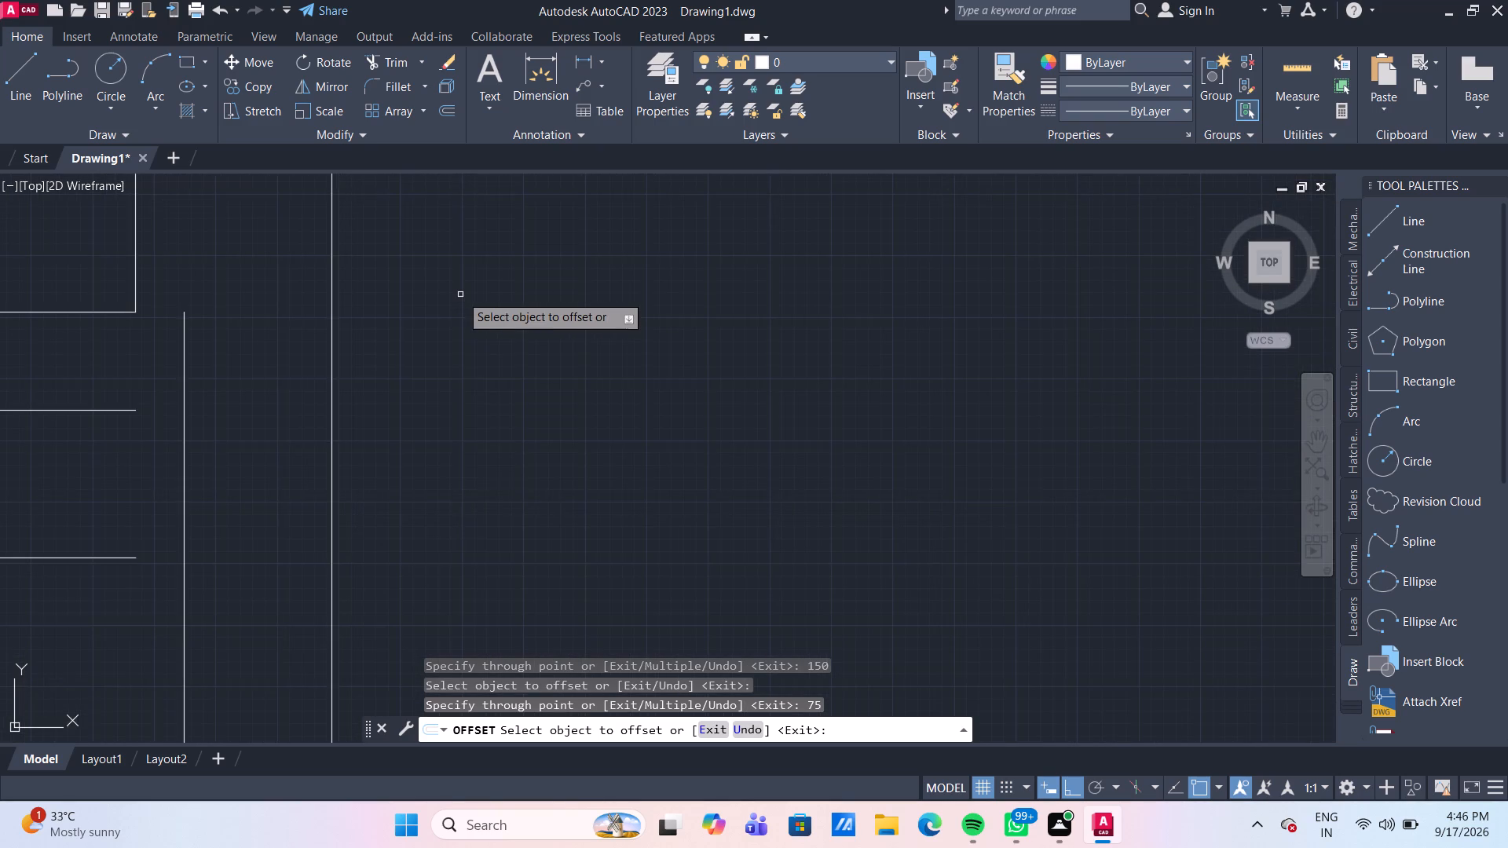
scroll(460, 294, down, 3)
middle_drag(454, 313, 432, 389)
scroll(432, 389, down, 1)
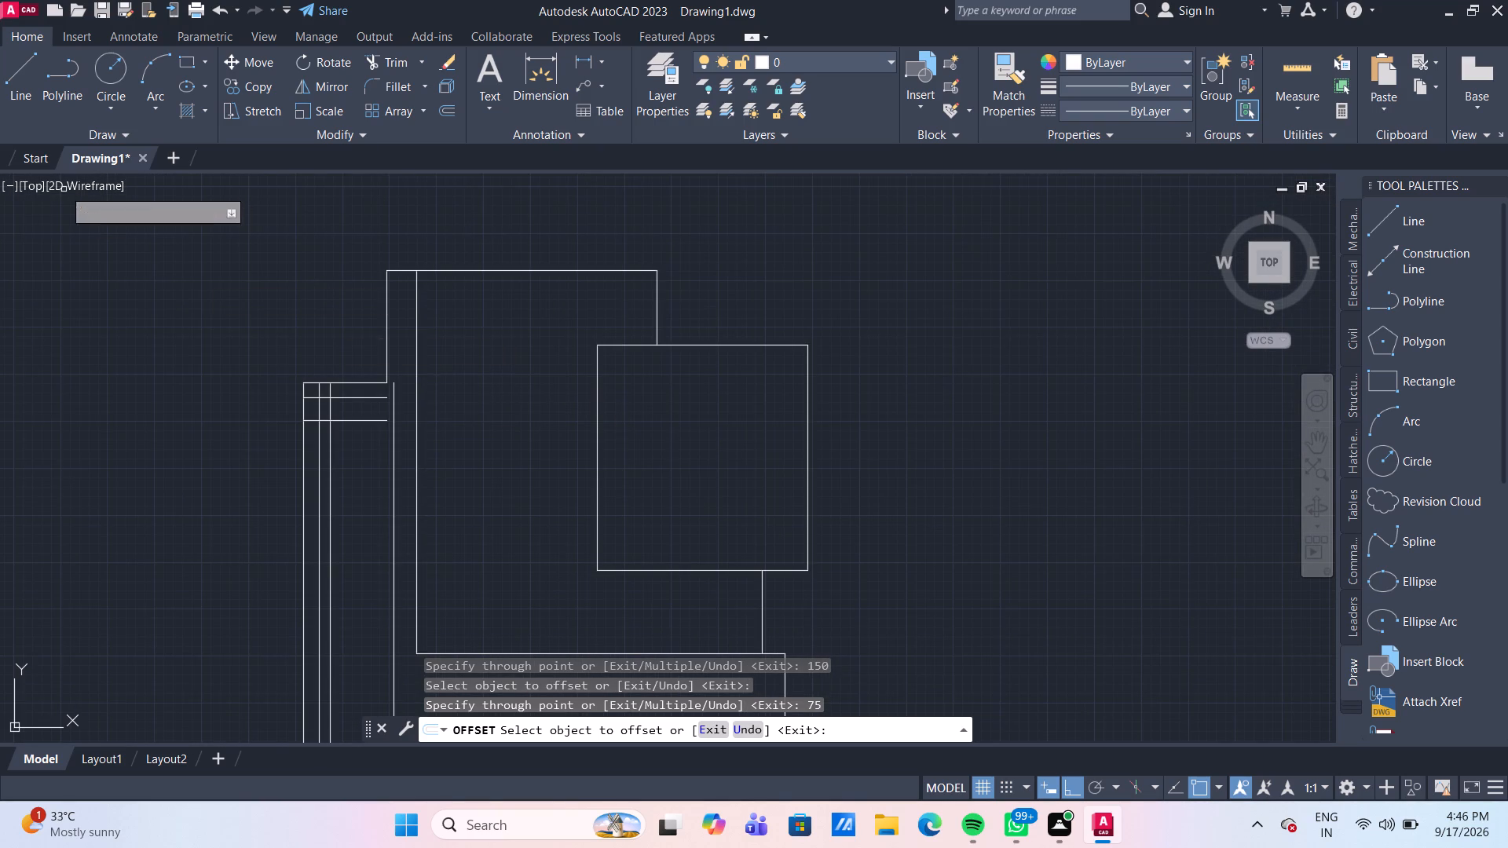
click(23, 92)
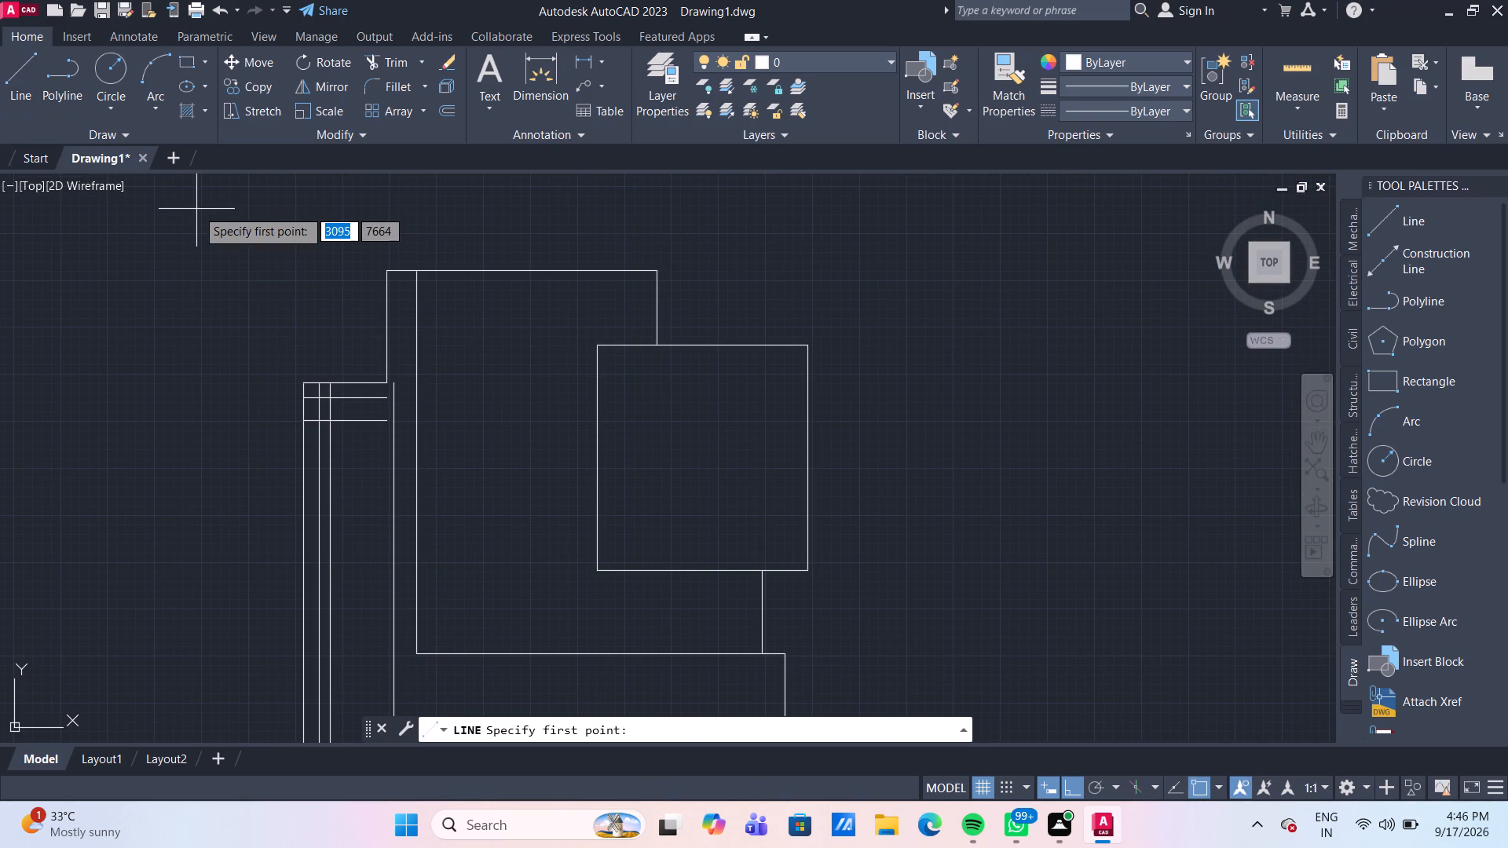
key(Escape)
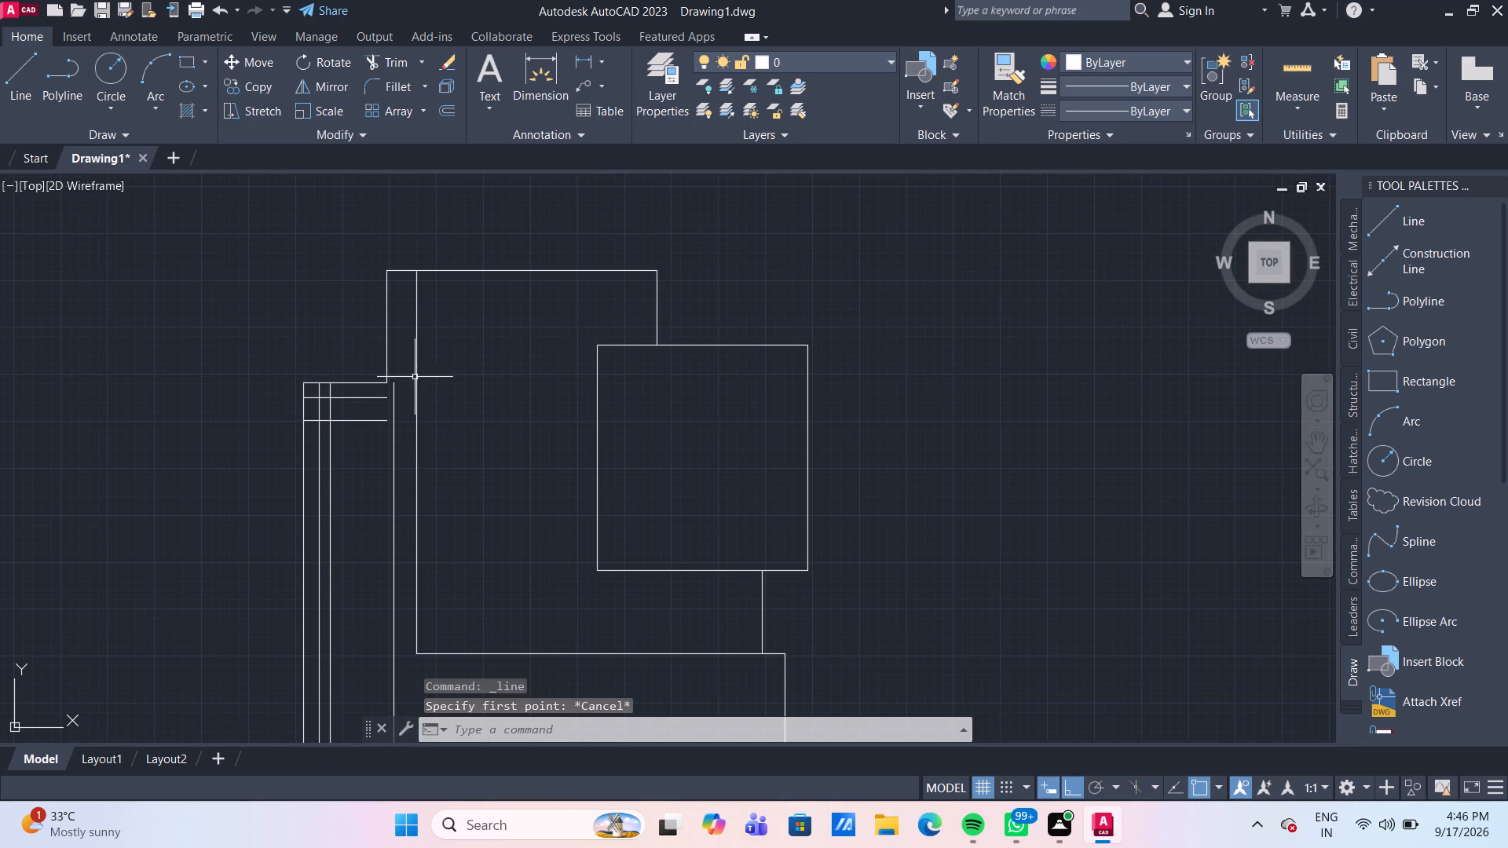
click(391, 403)
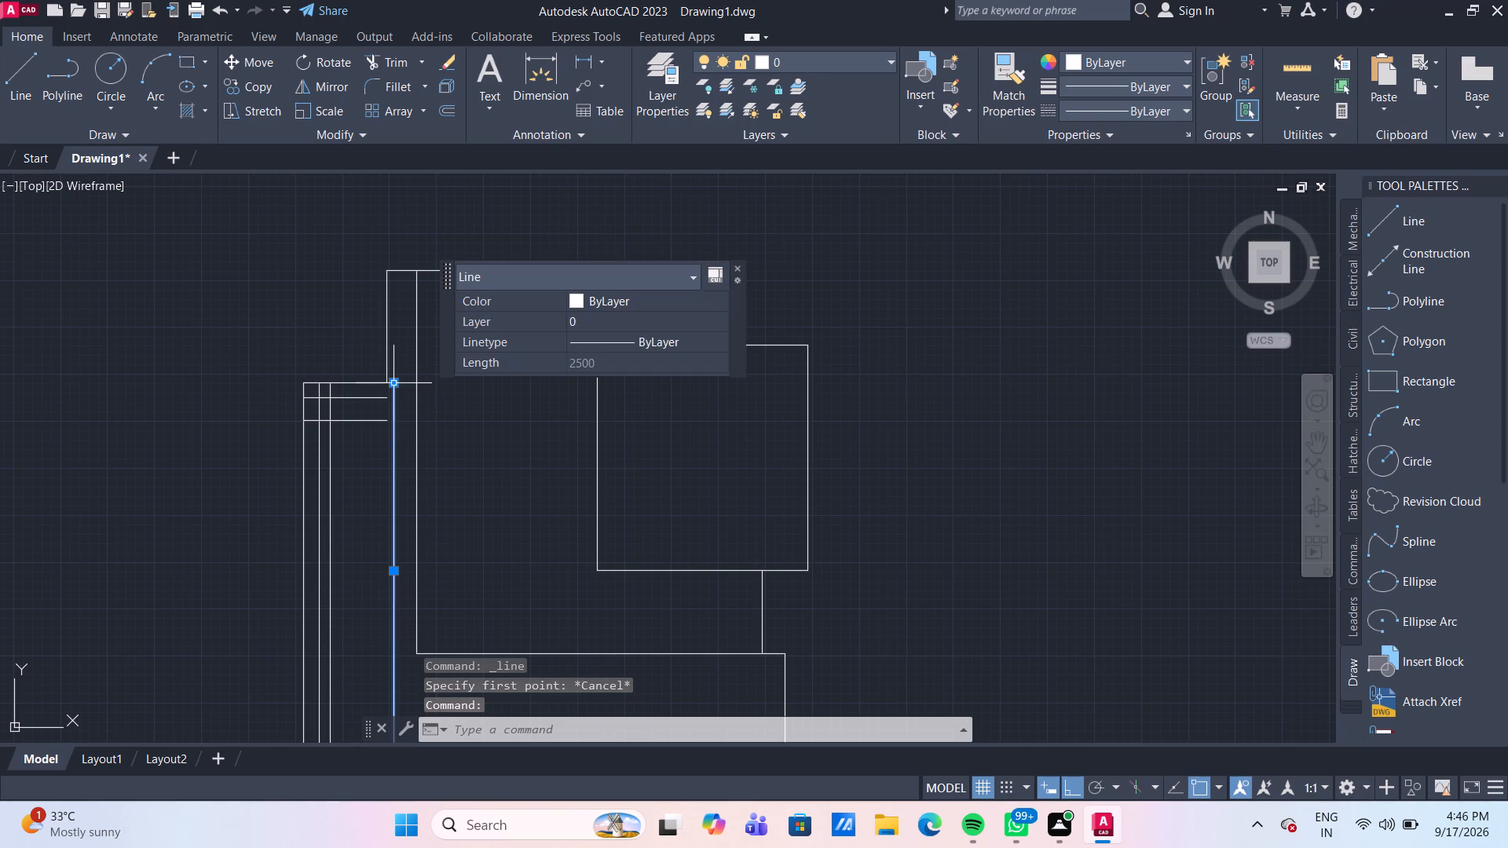
drag(391, 383, 393, 375)
click(399, 269)
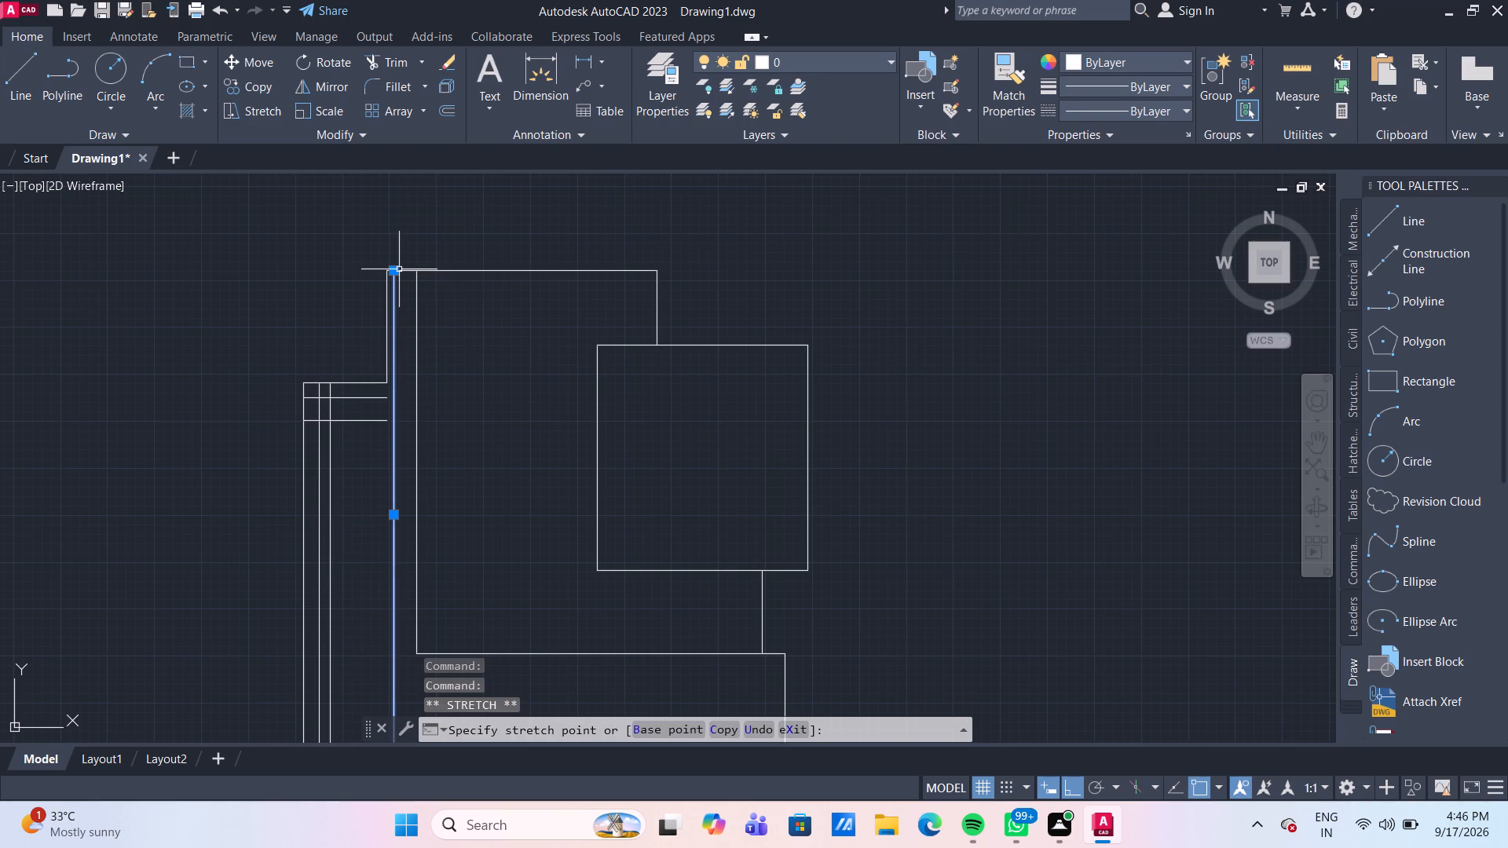
Measure the spacing between the vertical lines just below the outline's top edge.
key(Return)
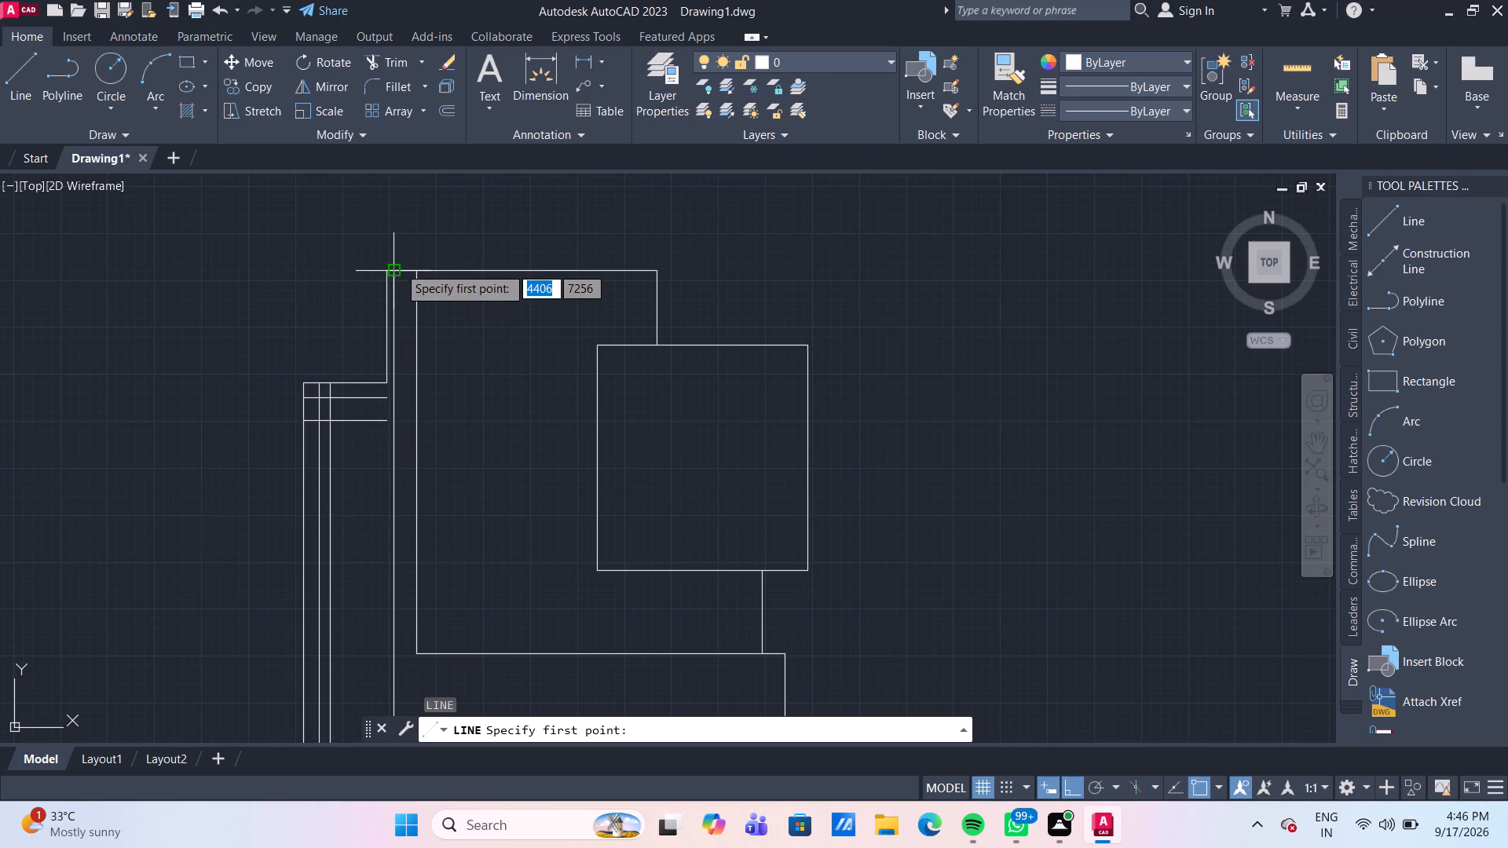
scroll(646, 250, up, 2)
middle_drag(276, 350, 455, 314)
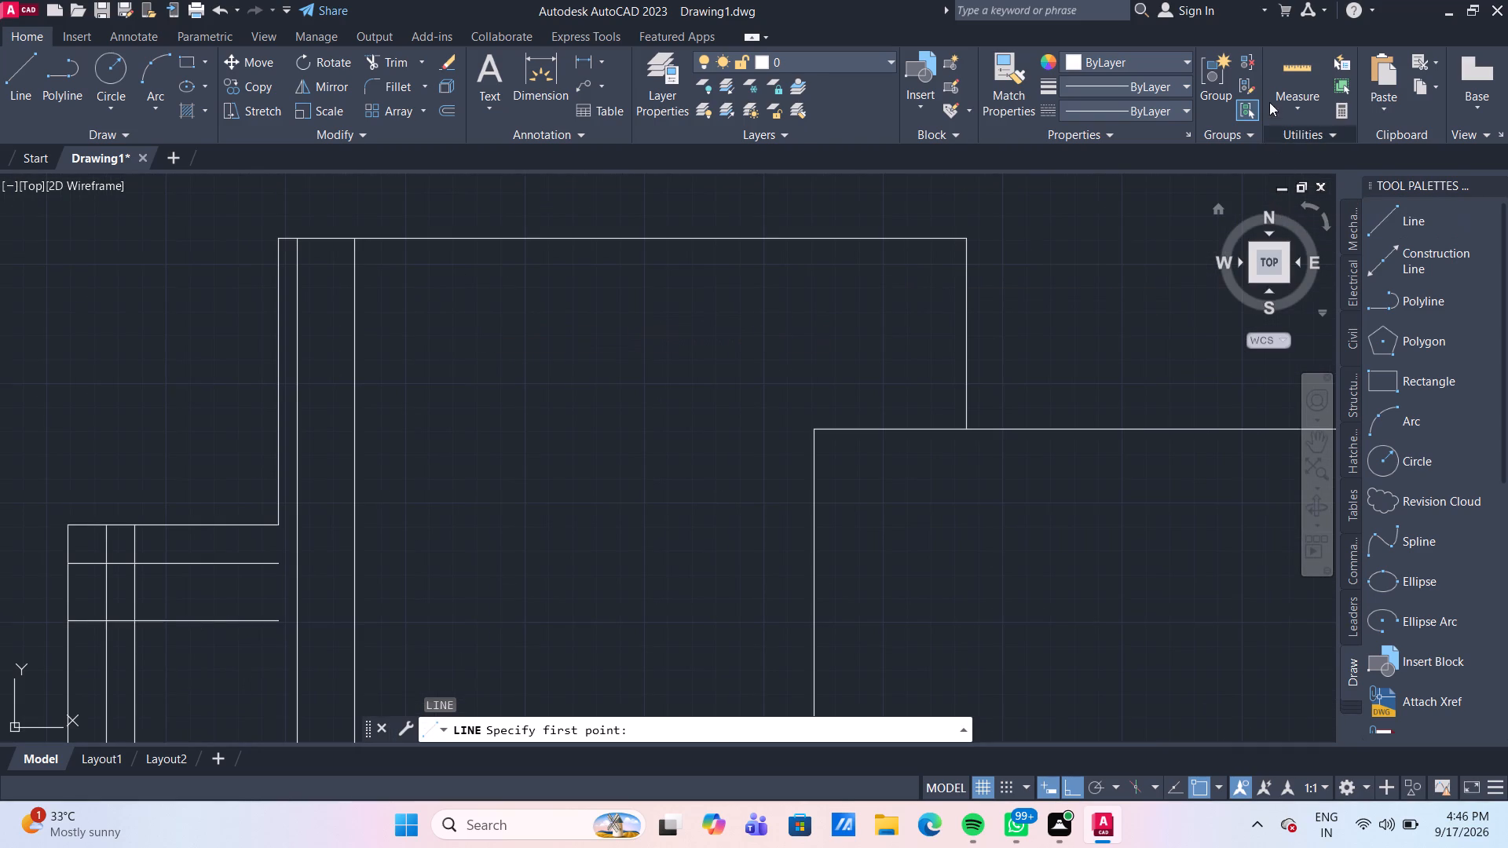
click(1296, 57)
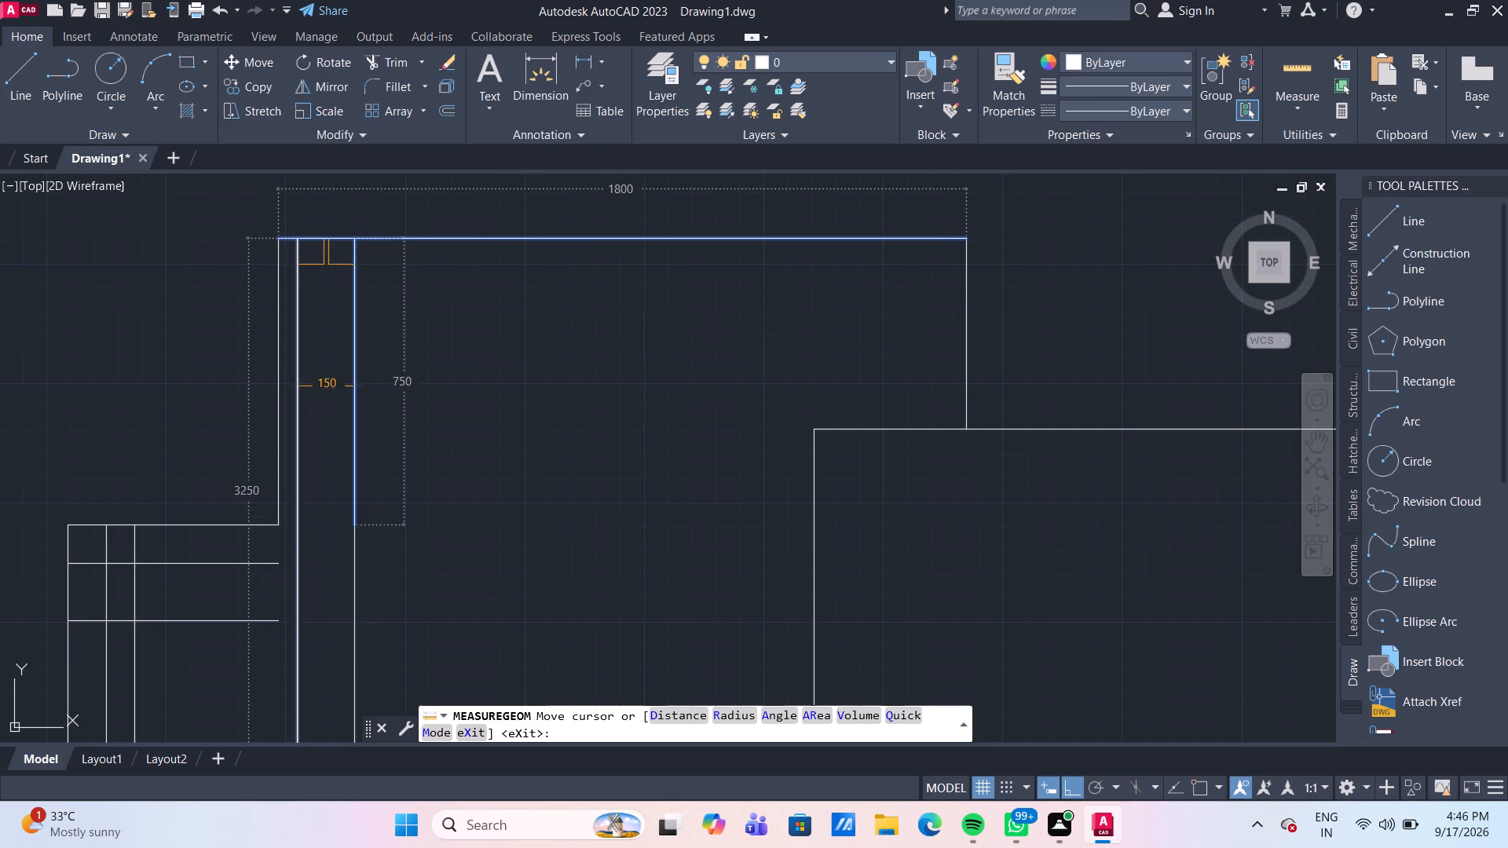
key(Escape)
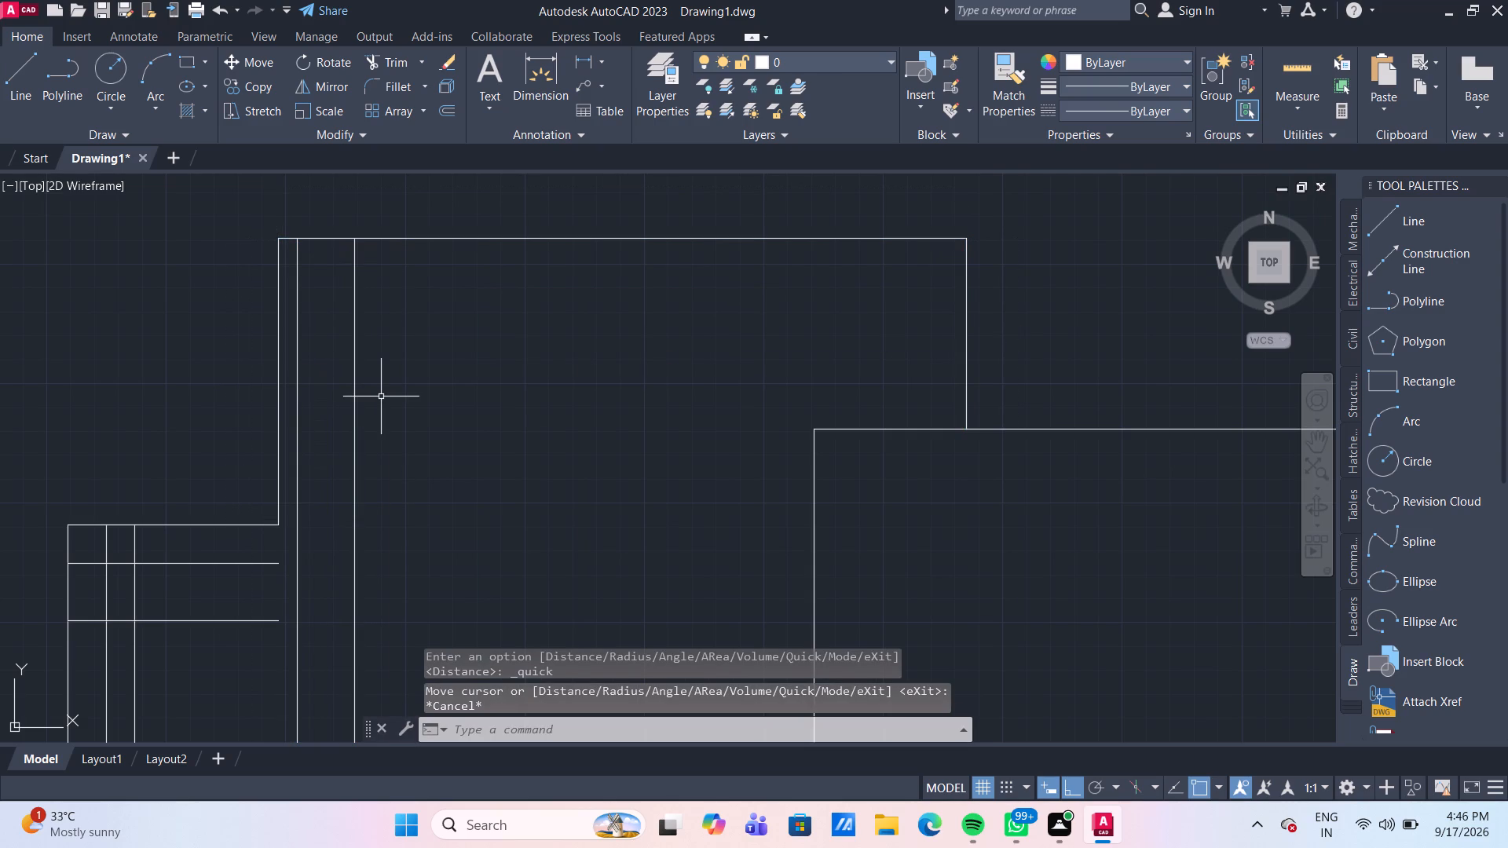
Offset the short outer vertical edge above the shoulder 50 mm outward.
key(o)
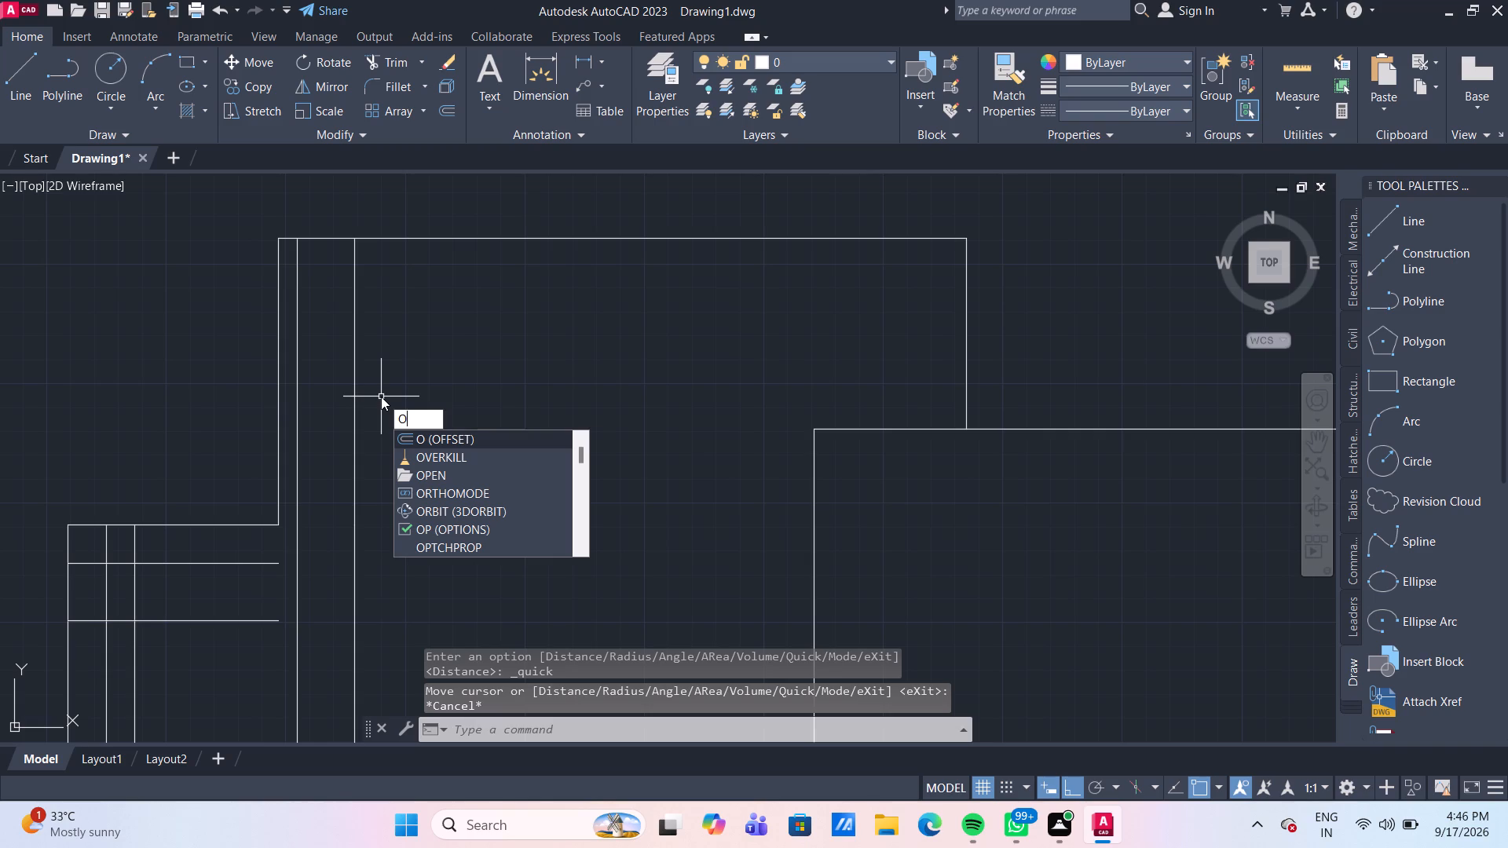
key(Return)
key(Return)
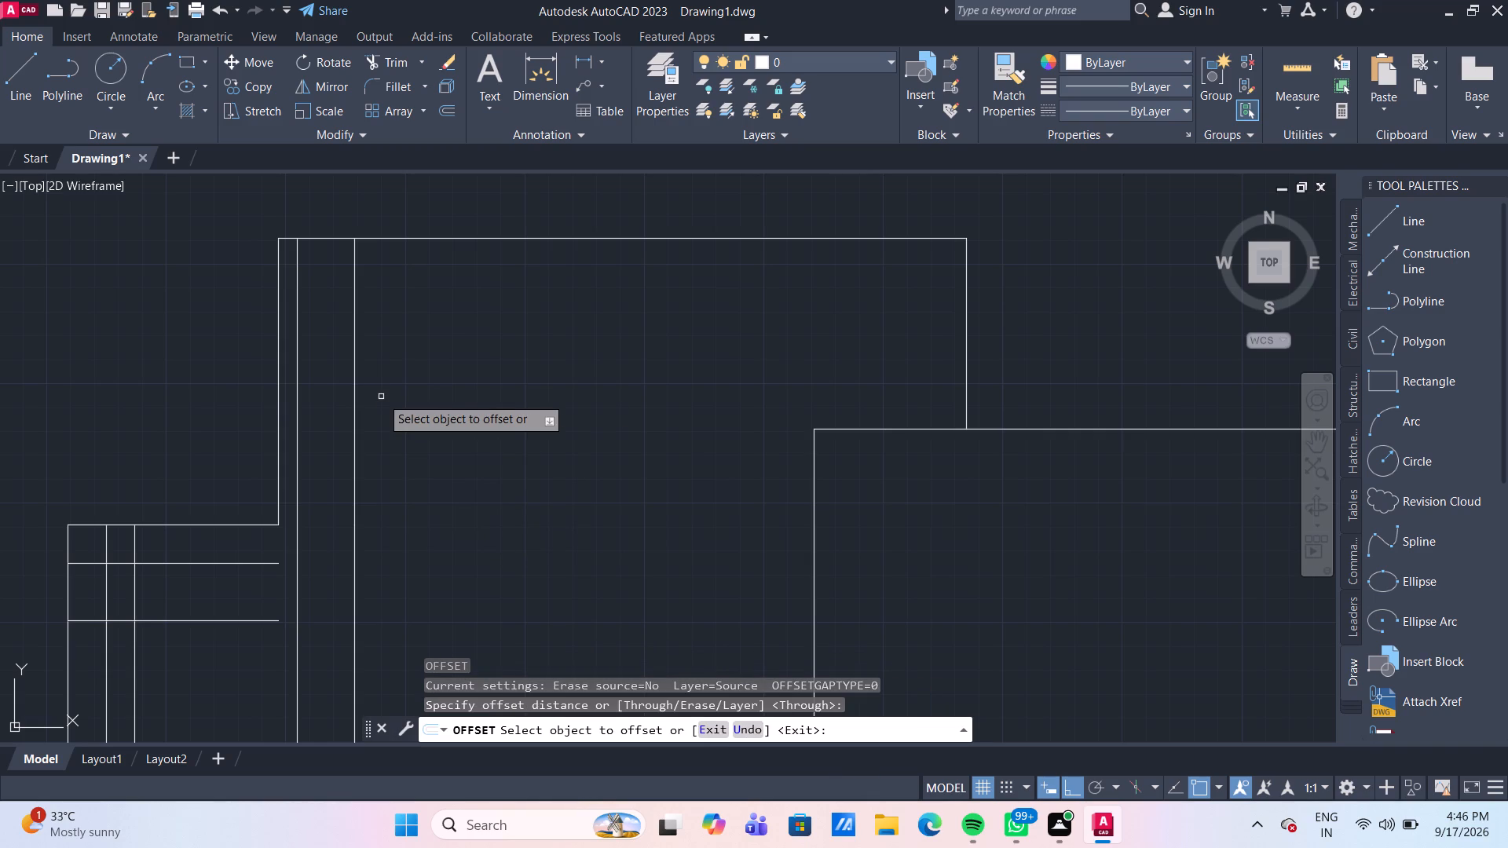
click(278, 435)
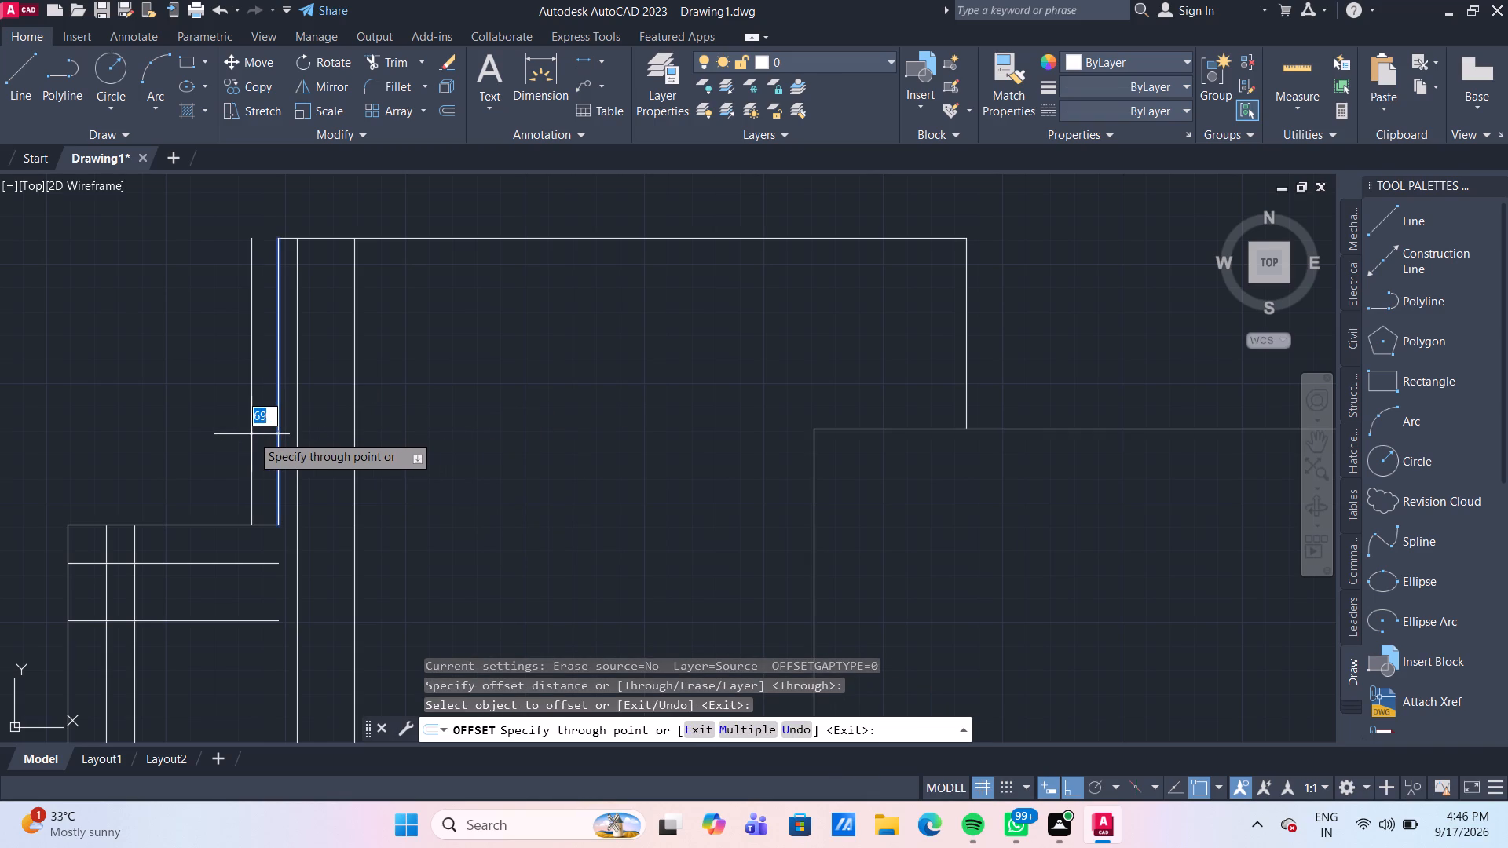
text(50)
key(Return)
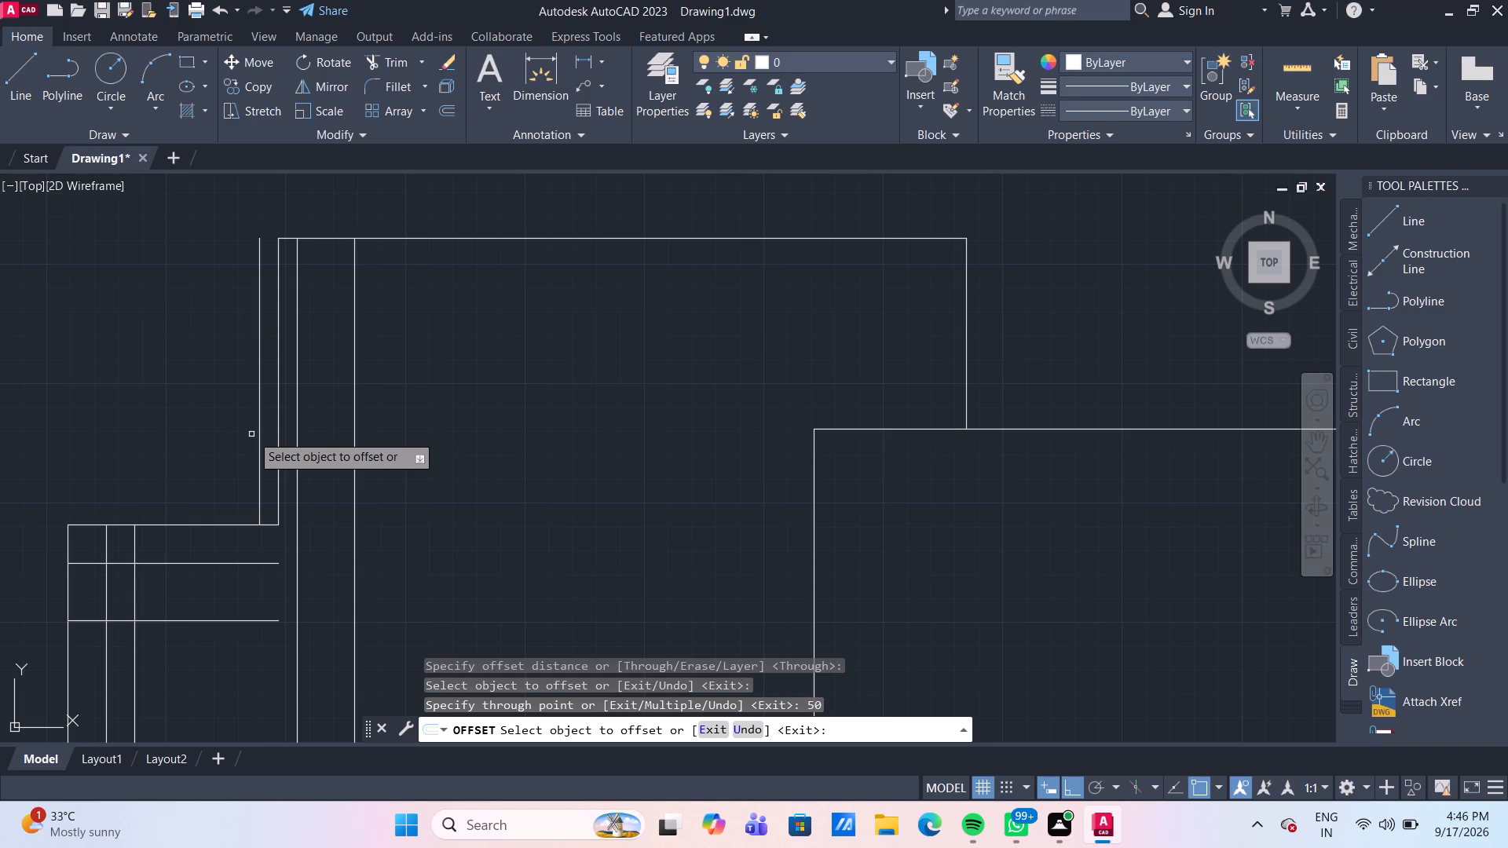
key(Escape)
Extend the outline's top horizontal edge to the new 50 mm offset vertical line.
text(EX)
key(Return)
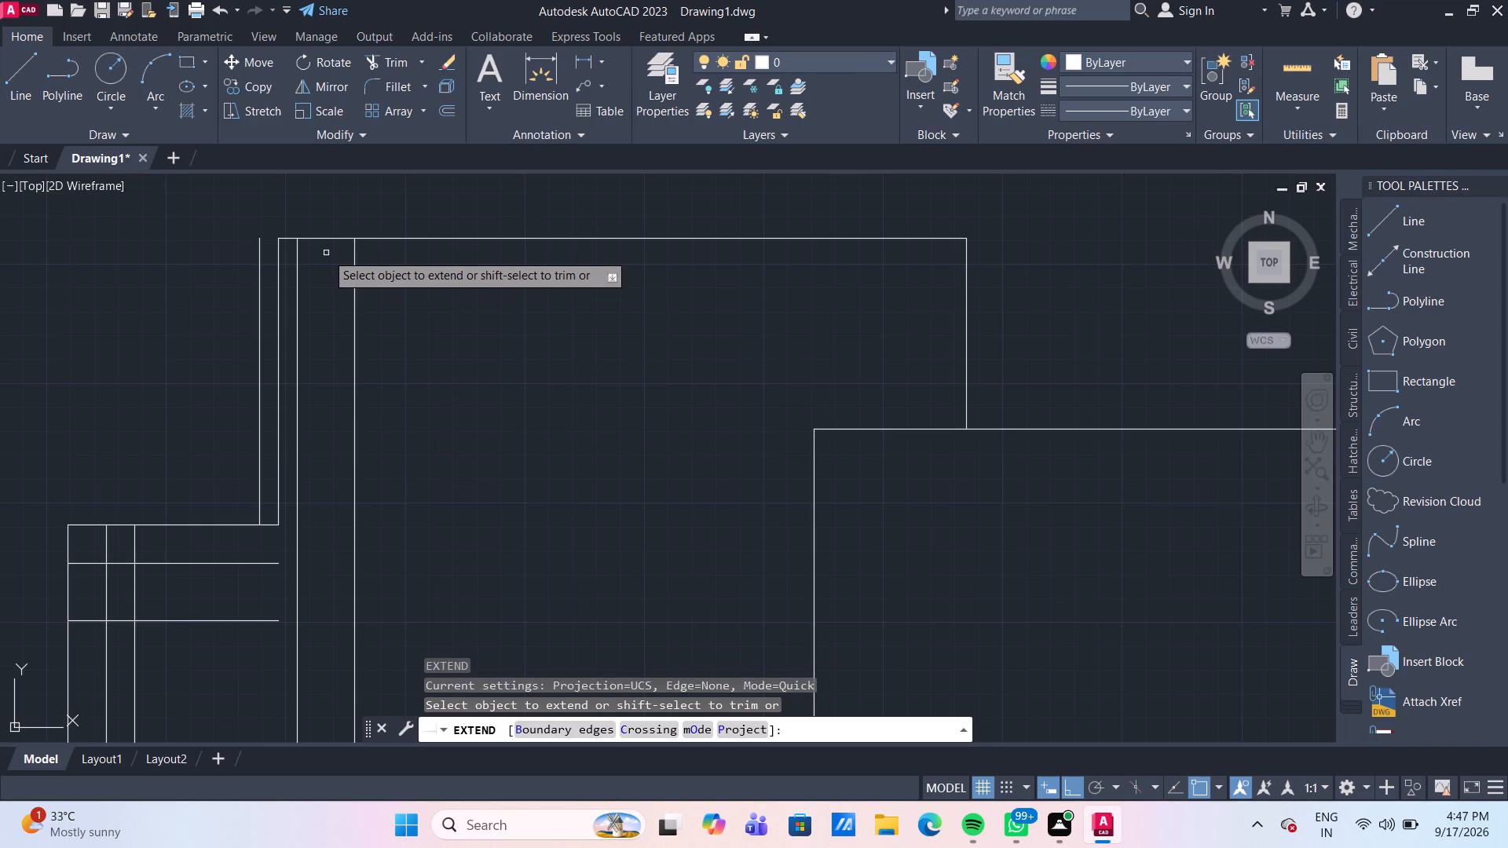
click(287, 239)
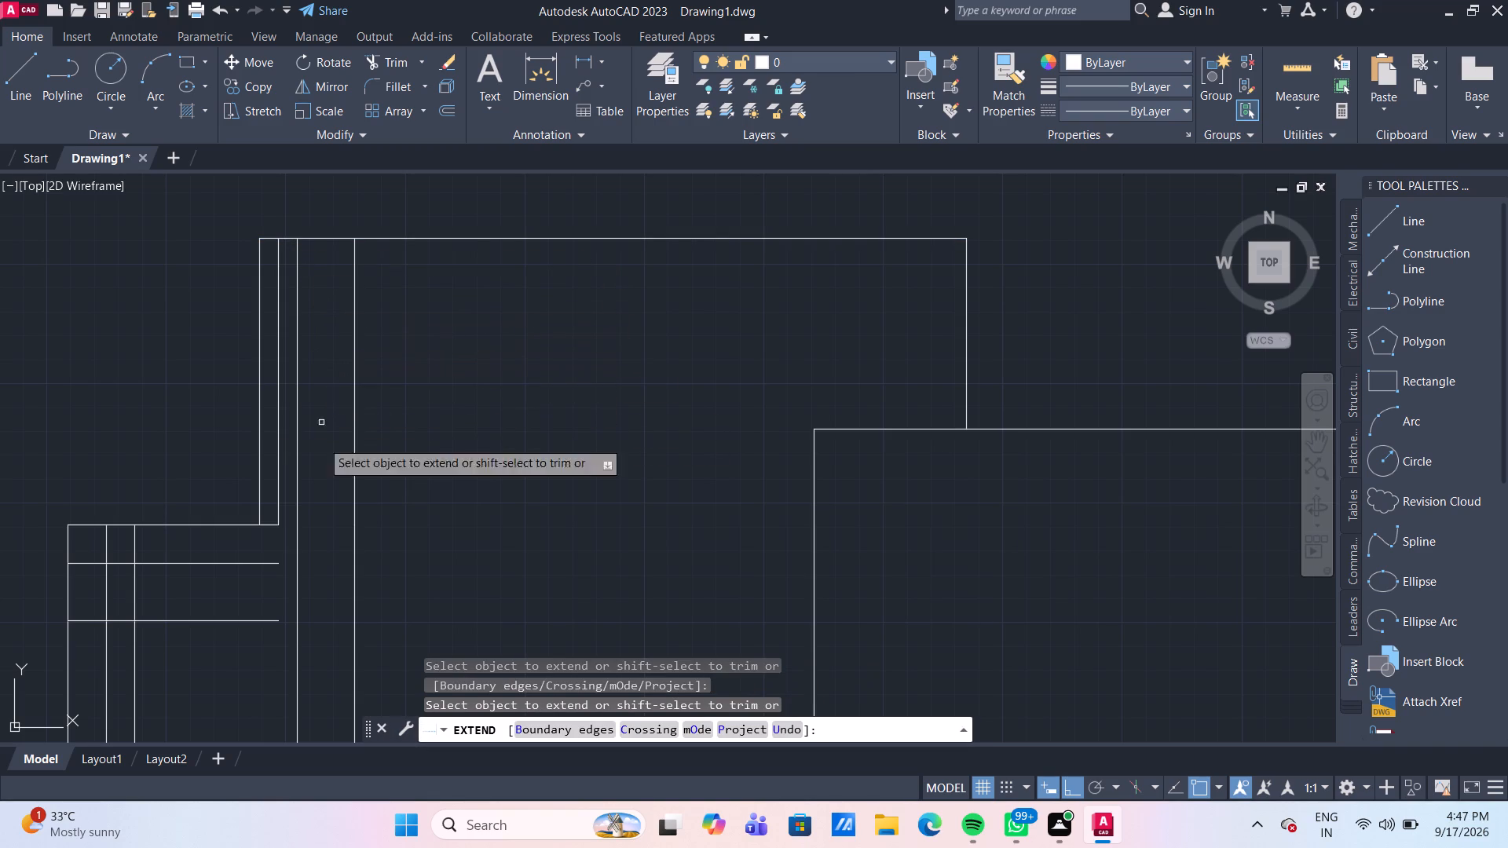
scroll(323, 513, down, 2)
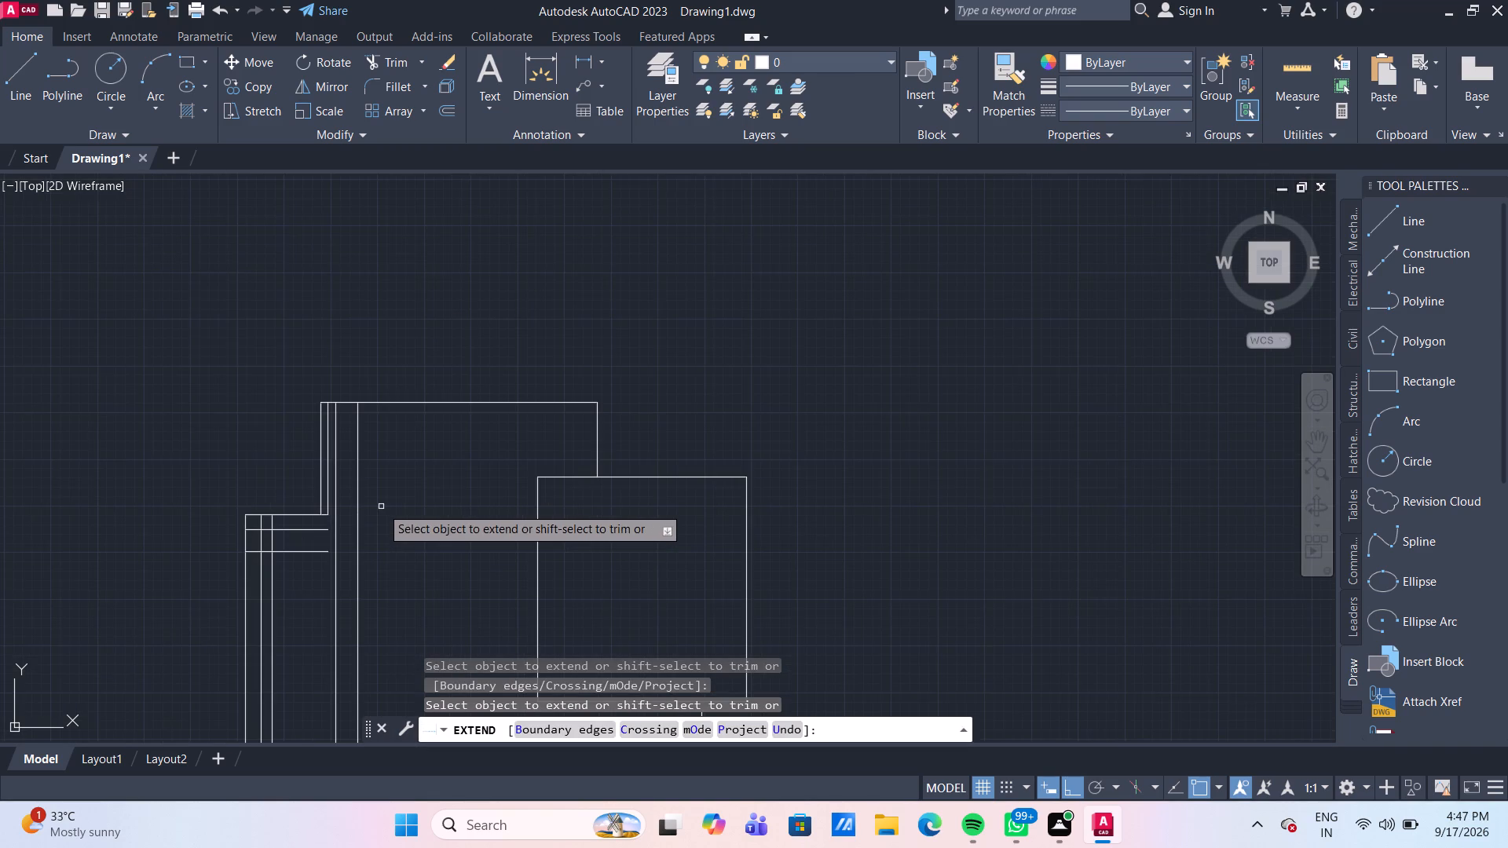
middle_drag(381, 506, 344, 442)
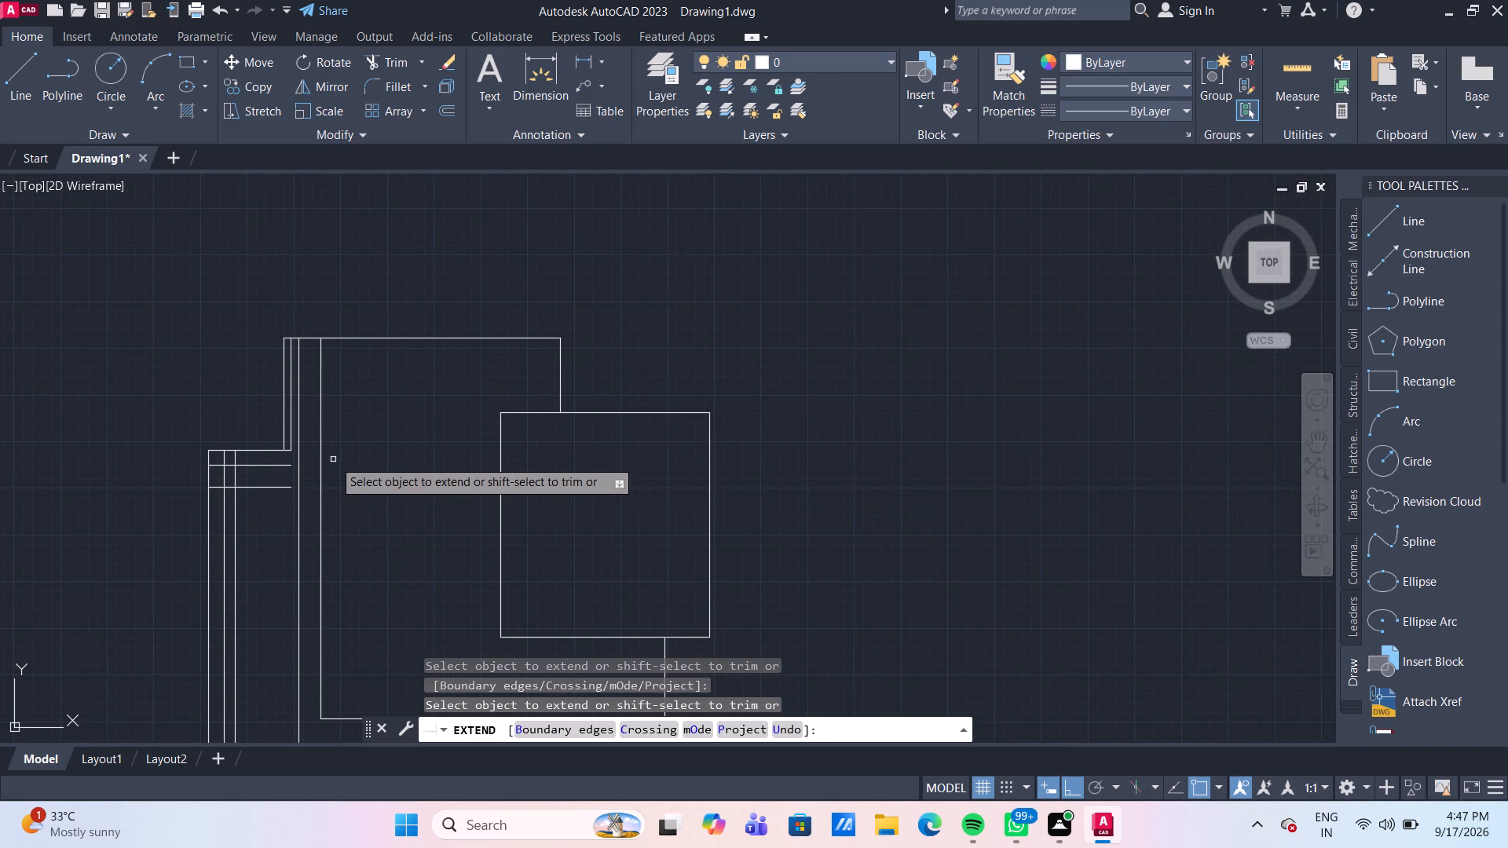
middle_drag(333, 459, 313, 402)
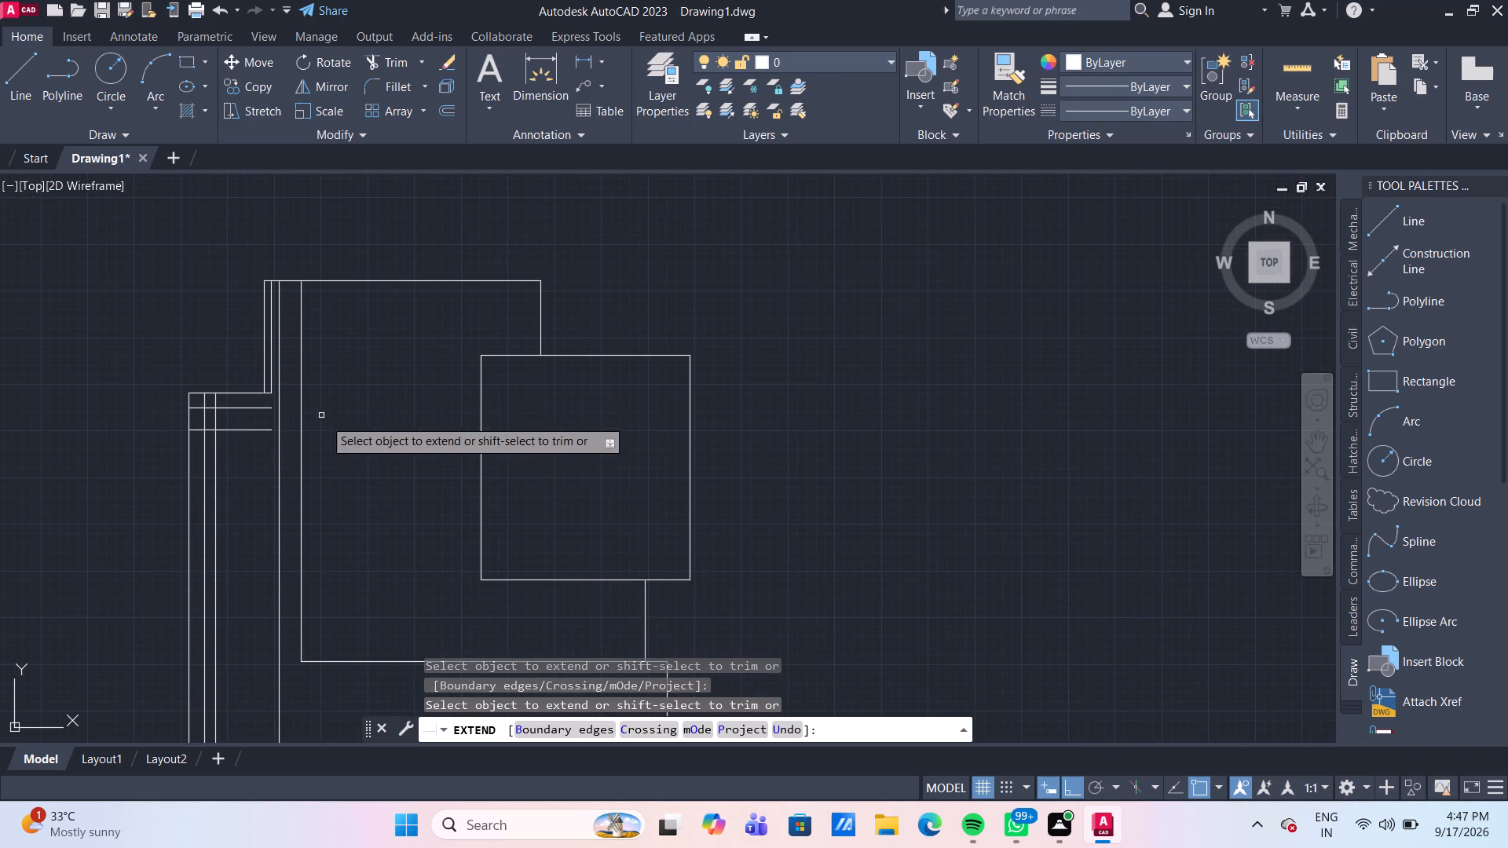
key(Escape)
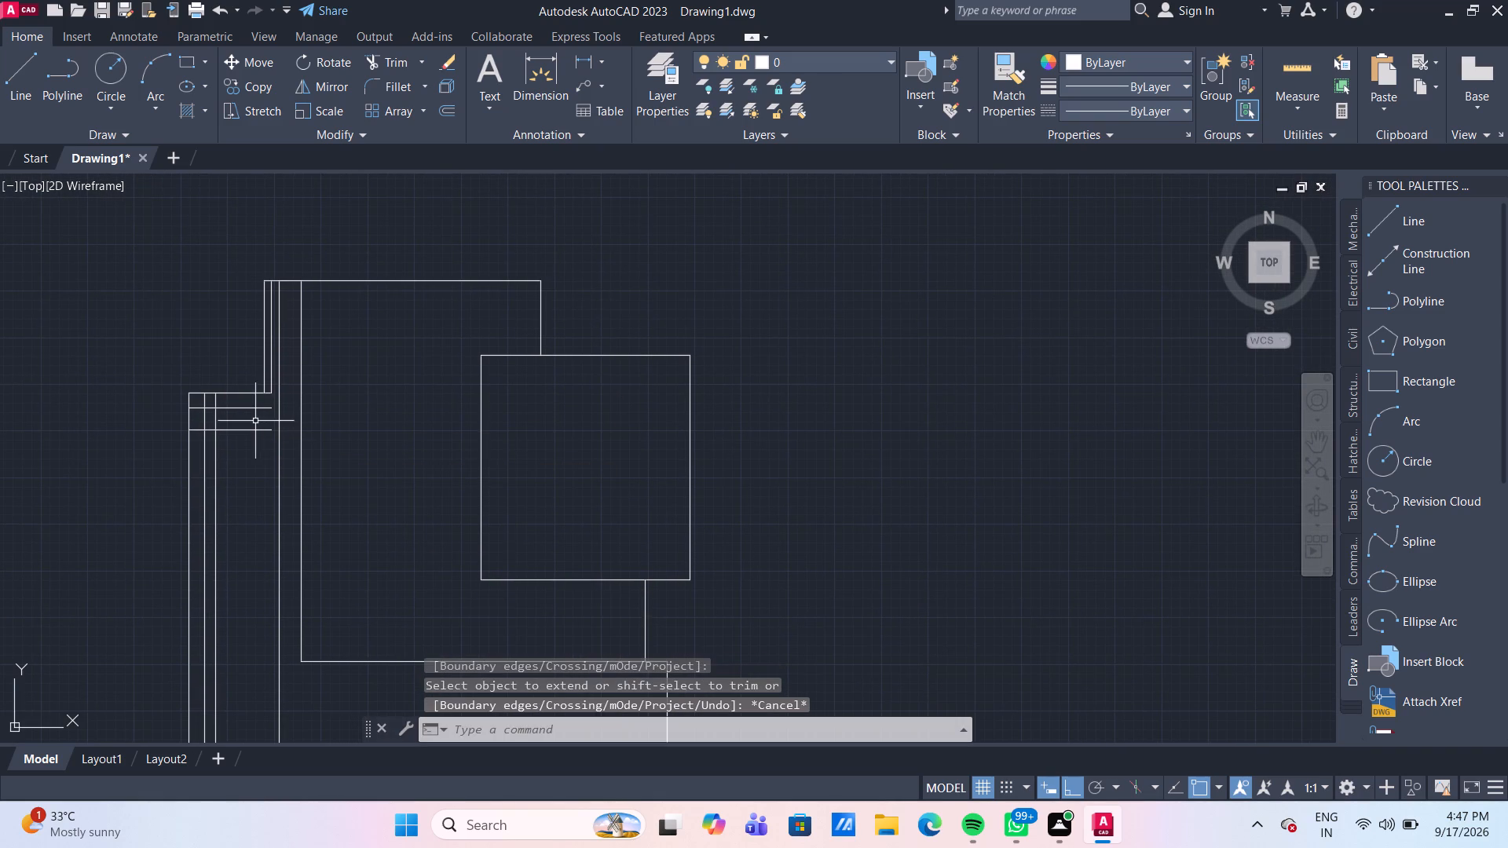
Trim the crossing ends of the two vertical and two horizontal offset lines inside the shoulder corner to form two nested corners.
scroll(254, 424, up, 1)
middle_drag(194, 429, 245, 485)
scroll(244, 485, up, 1)
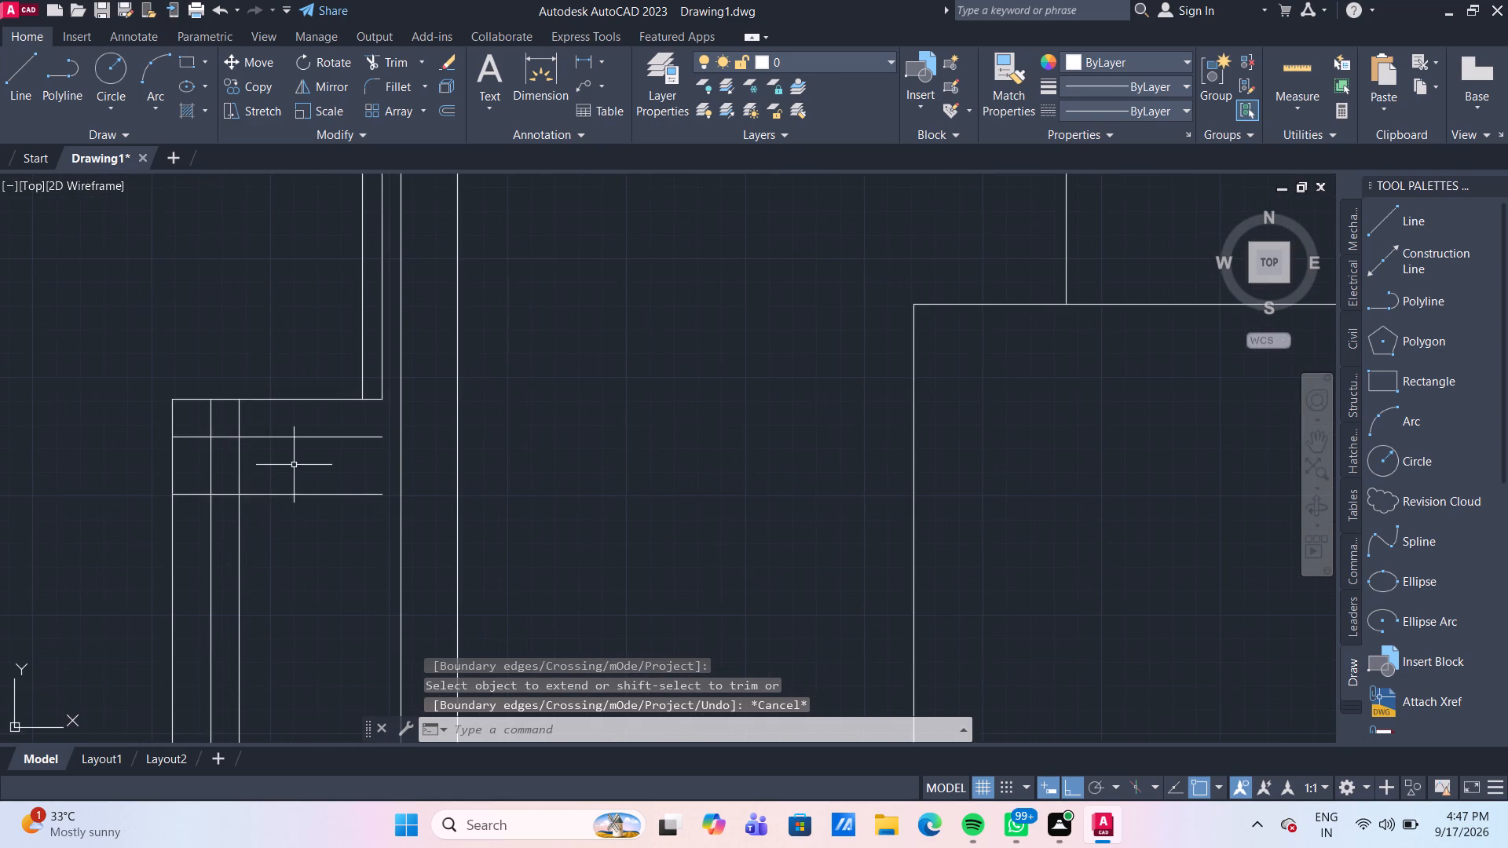
scroll(301, 463, up, 1)
middle_drag(305, 463, 356, 479)
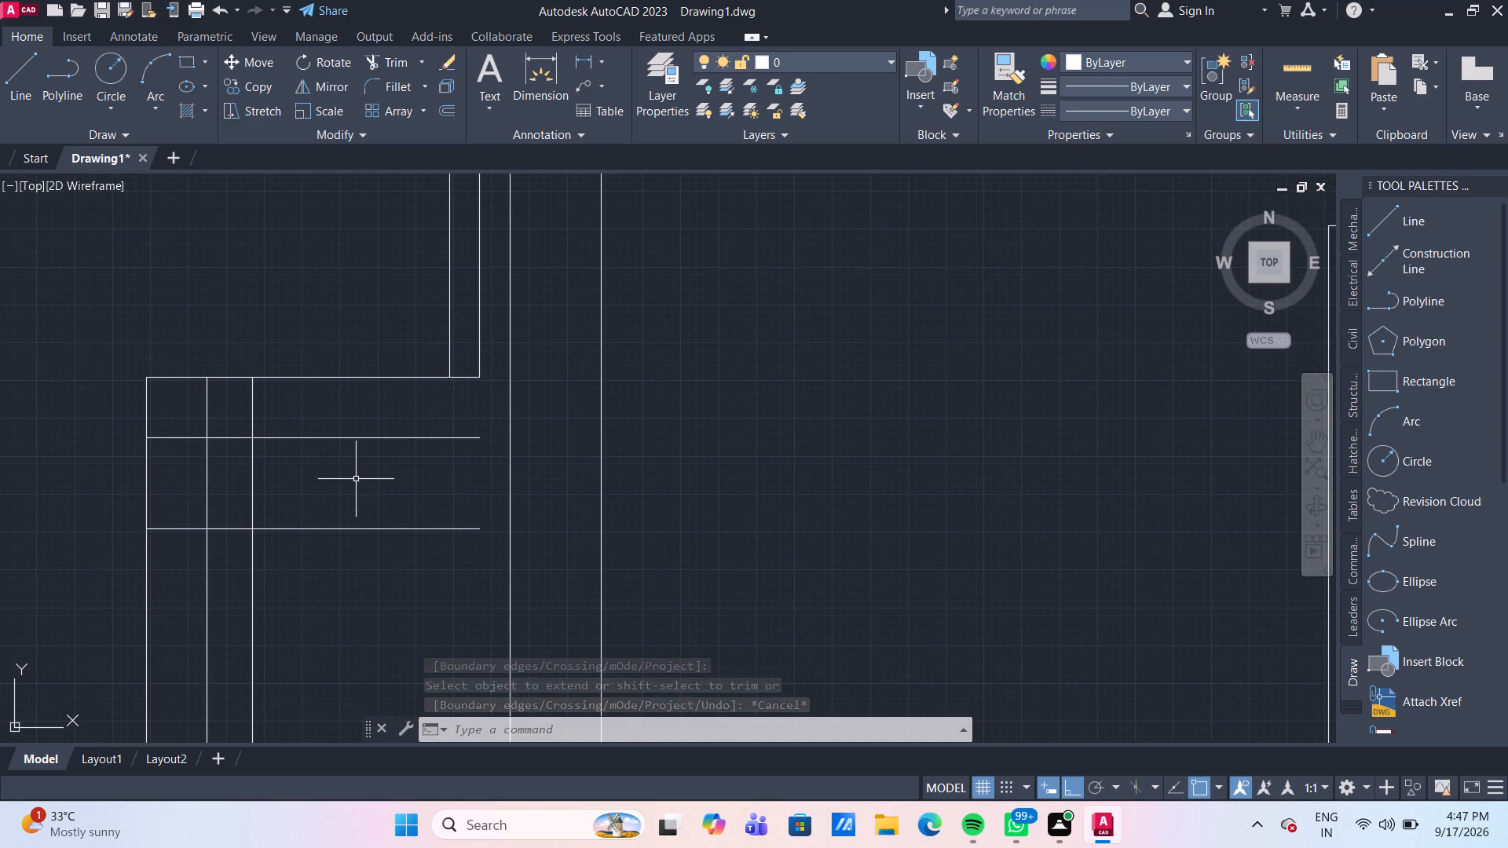
text(TR)
key(Return)
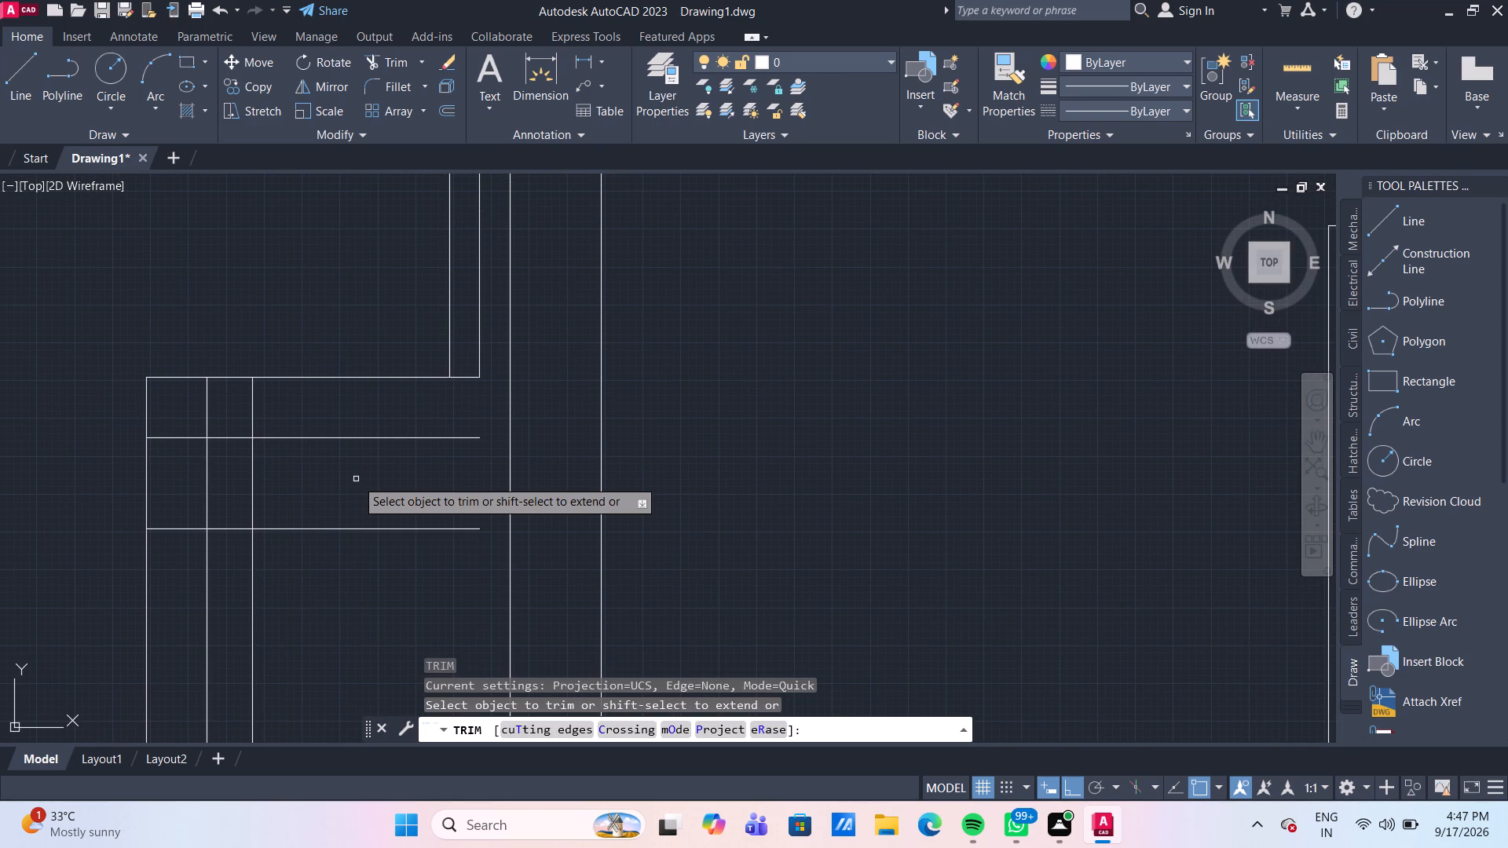
scroll(356, 479, down, 3)
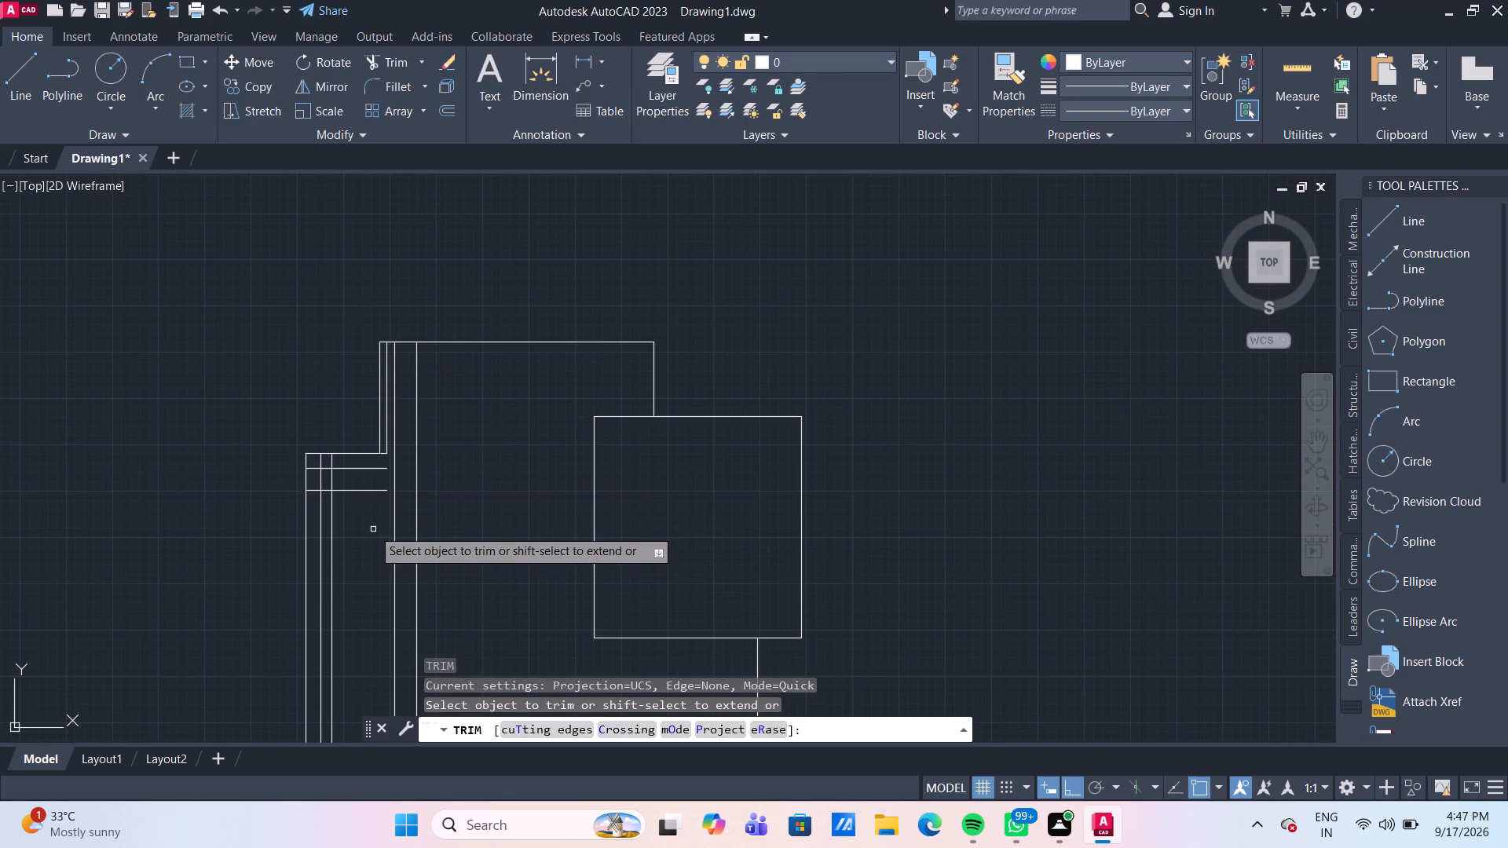
scroll(324, 470, up, 1)
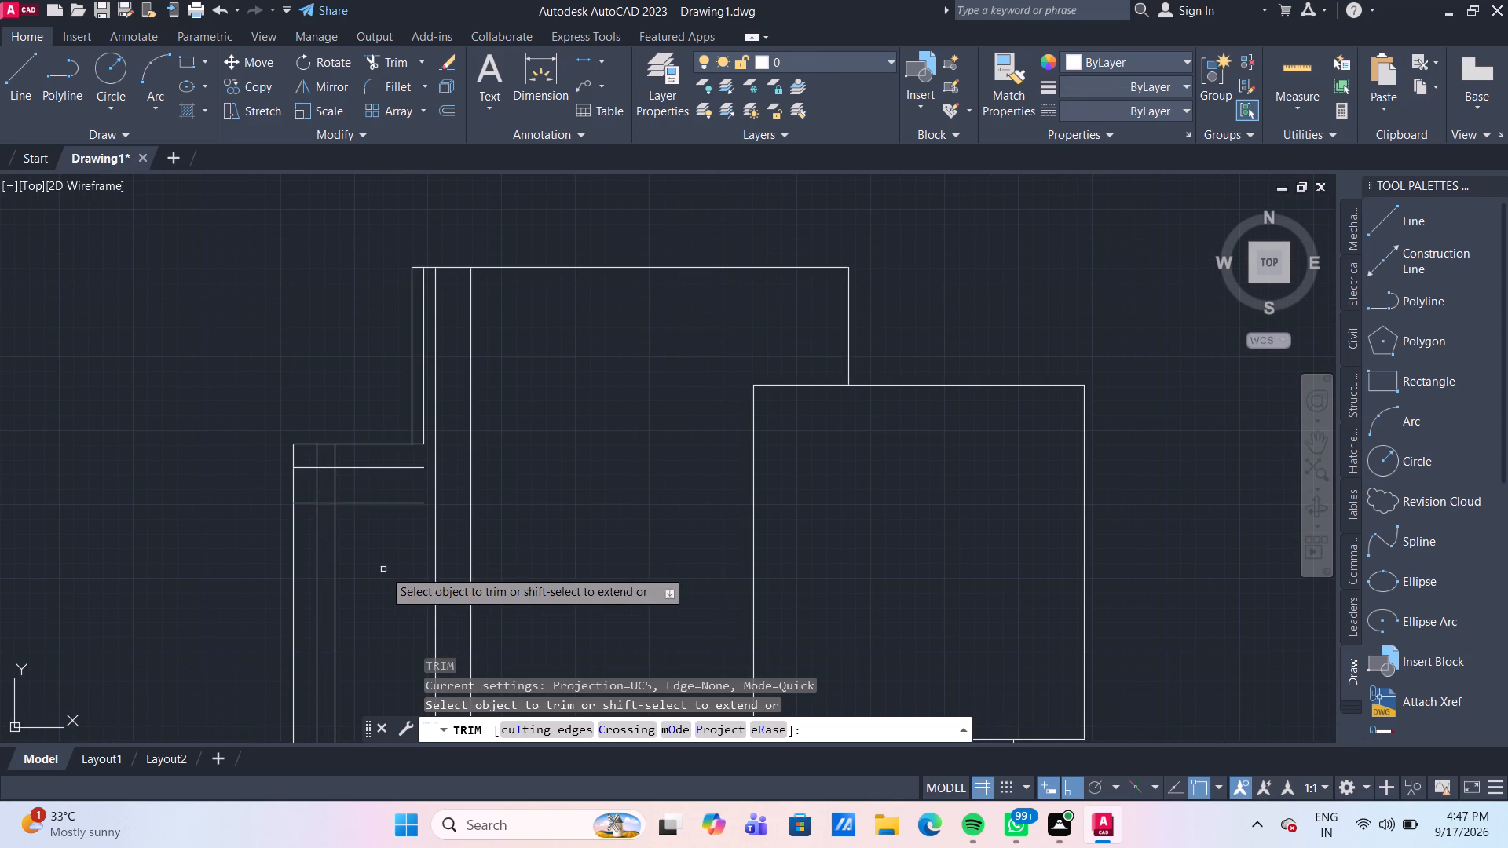
click(306, 456)
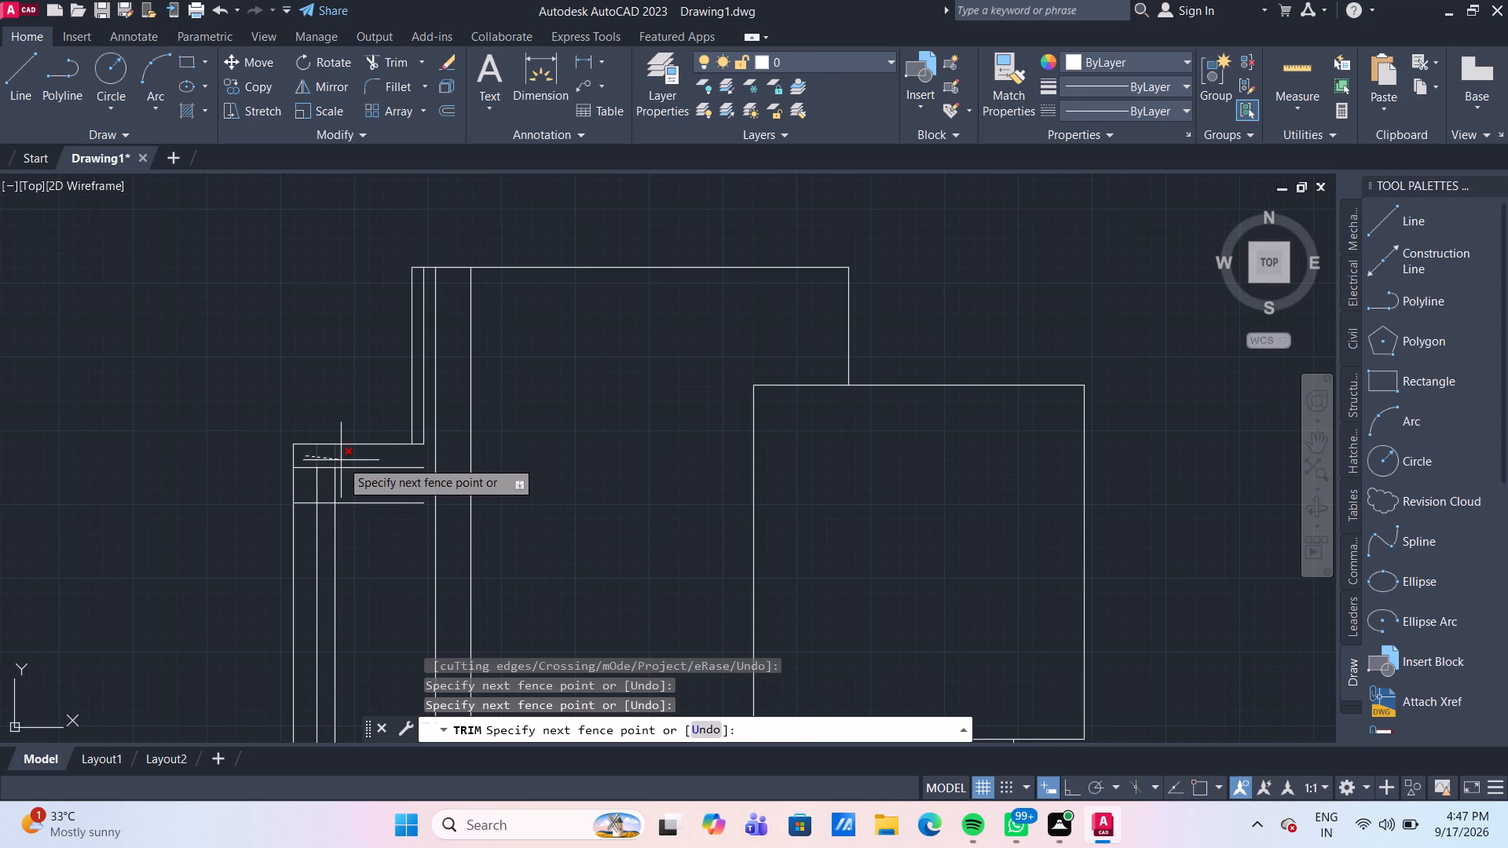
click(379, 455)
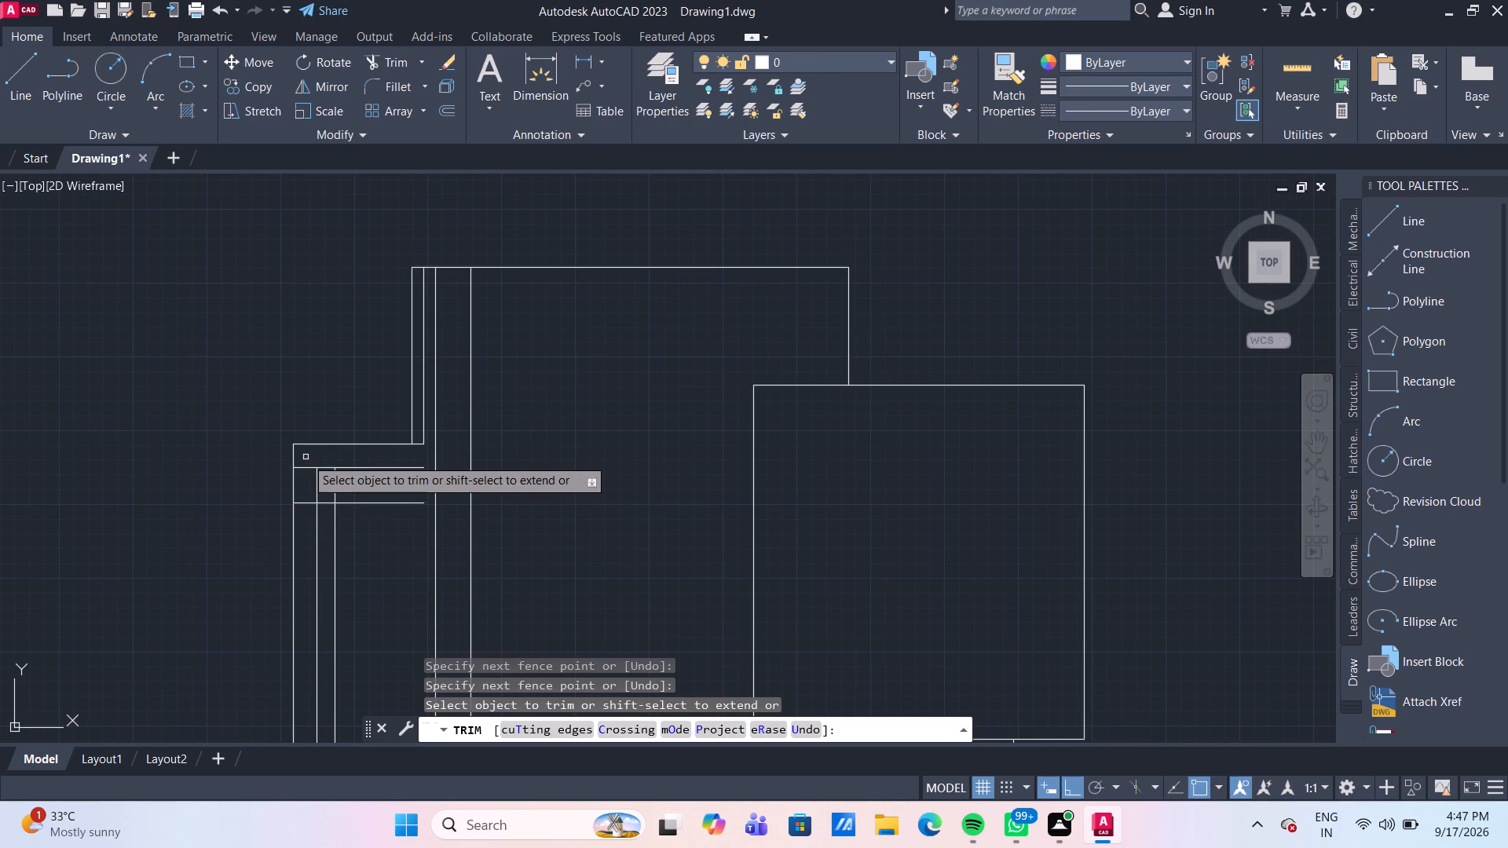
click(306, 458)
click(307, 511)
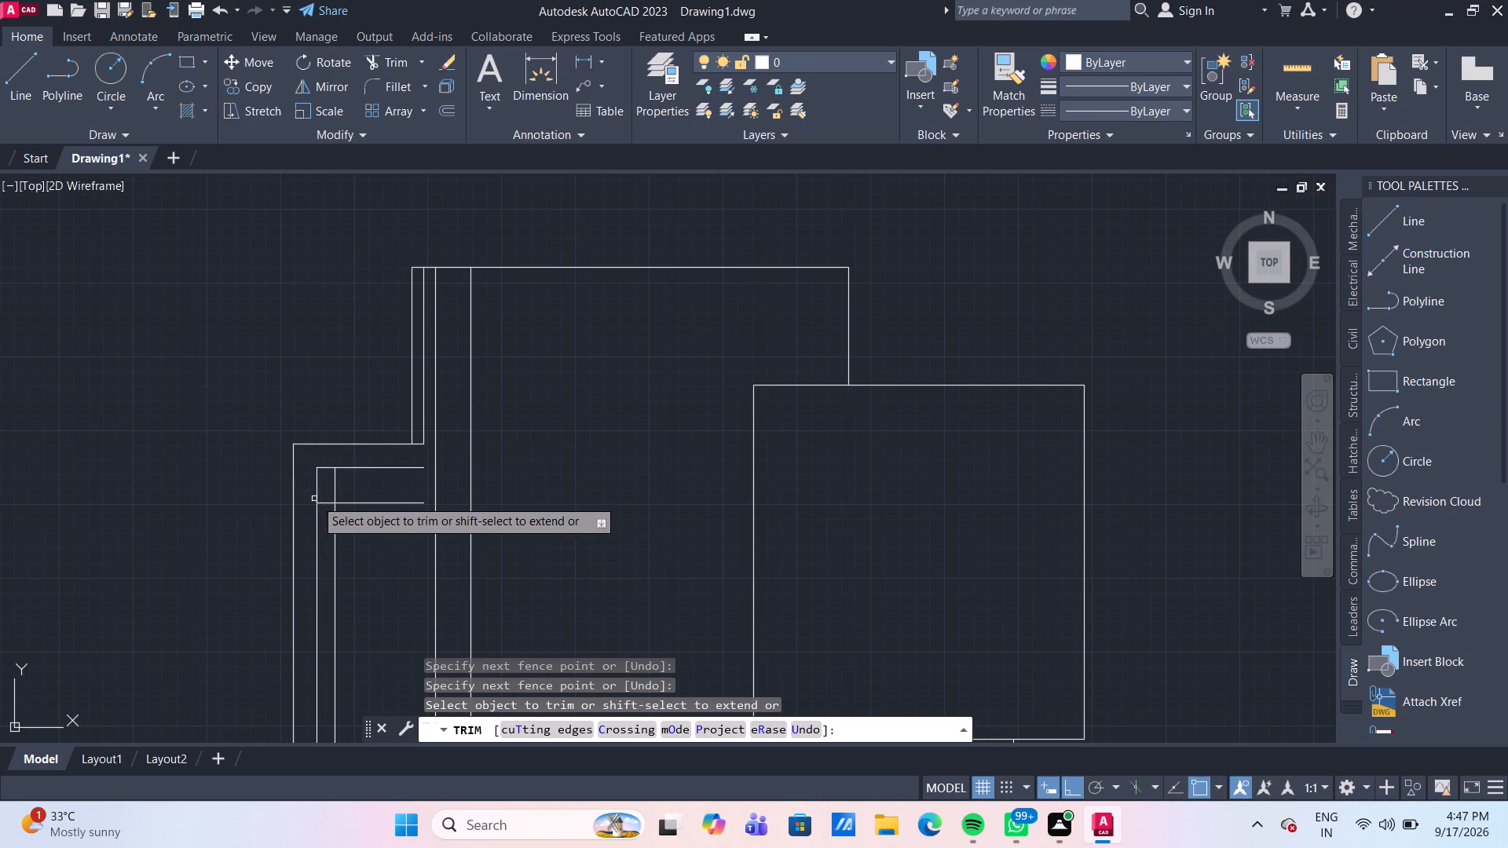
click(325, 503)
click(335, 490)
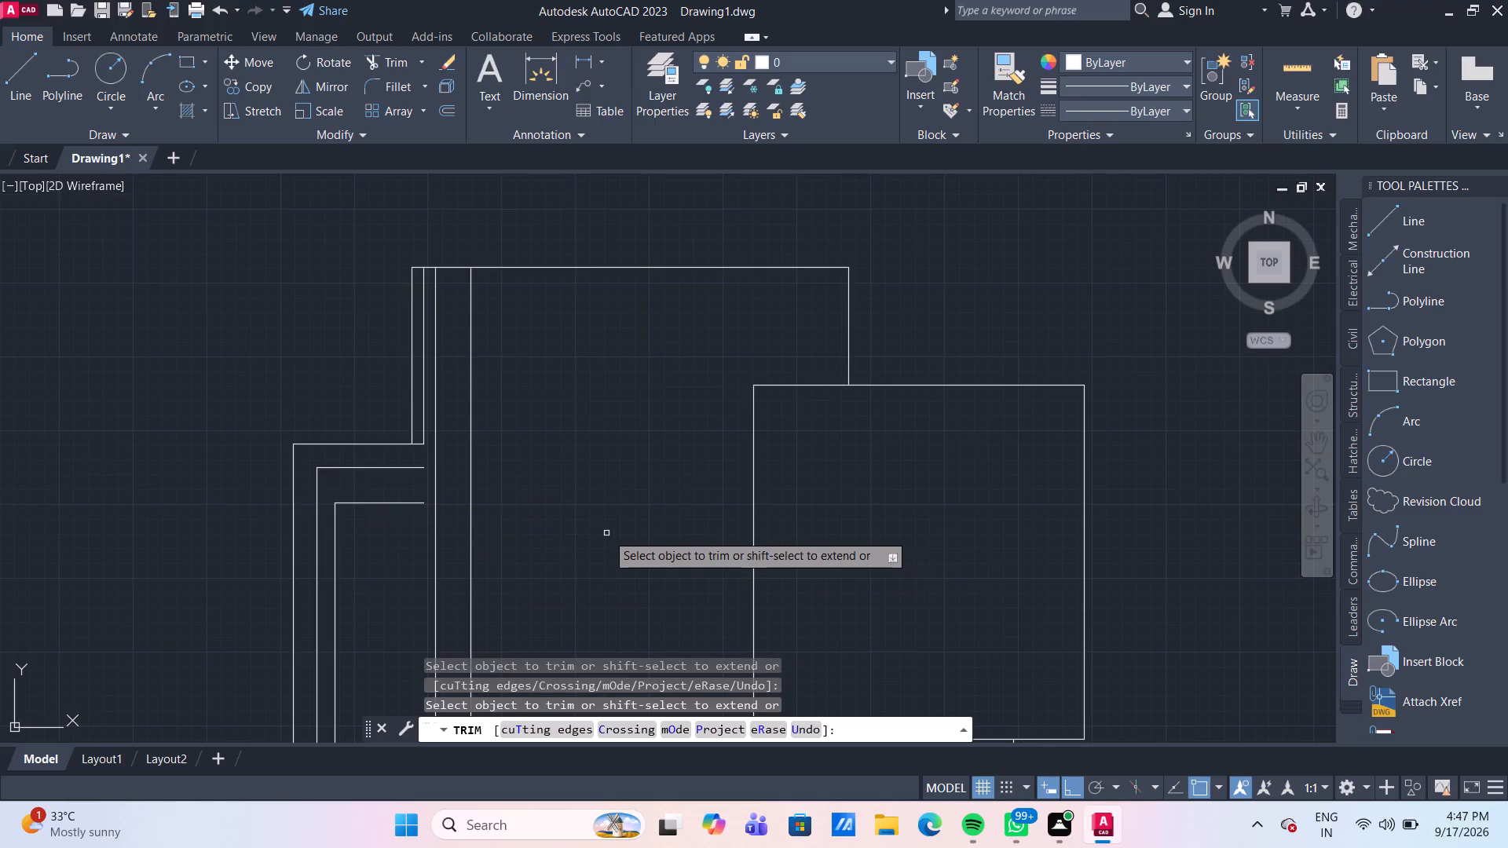
Trim away the former short vertical edge above the shoulder and the shoulder edge's stub past the 50 mm offset line.
click(424, 411)
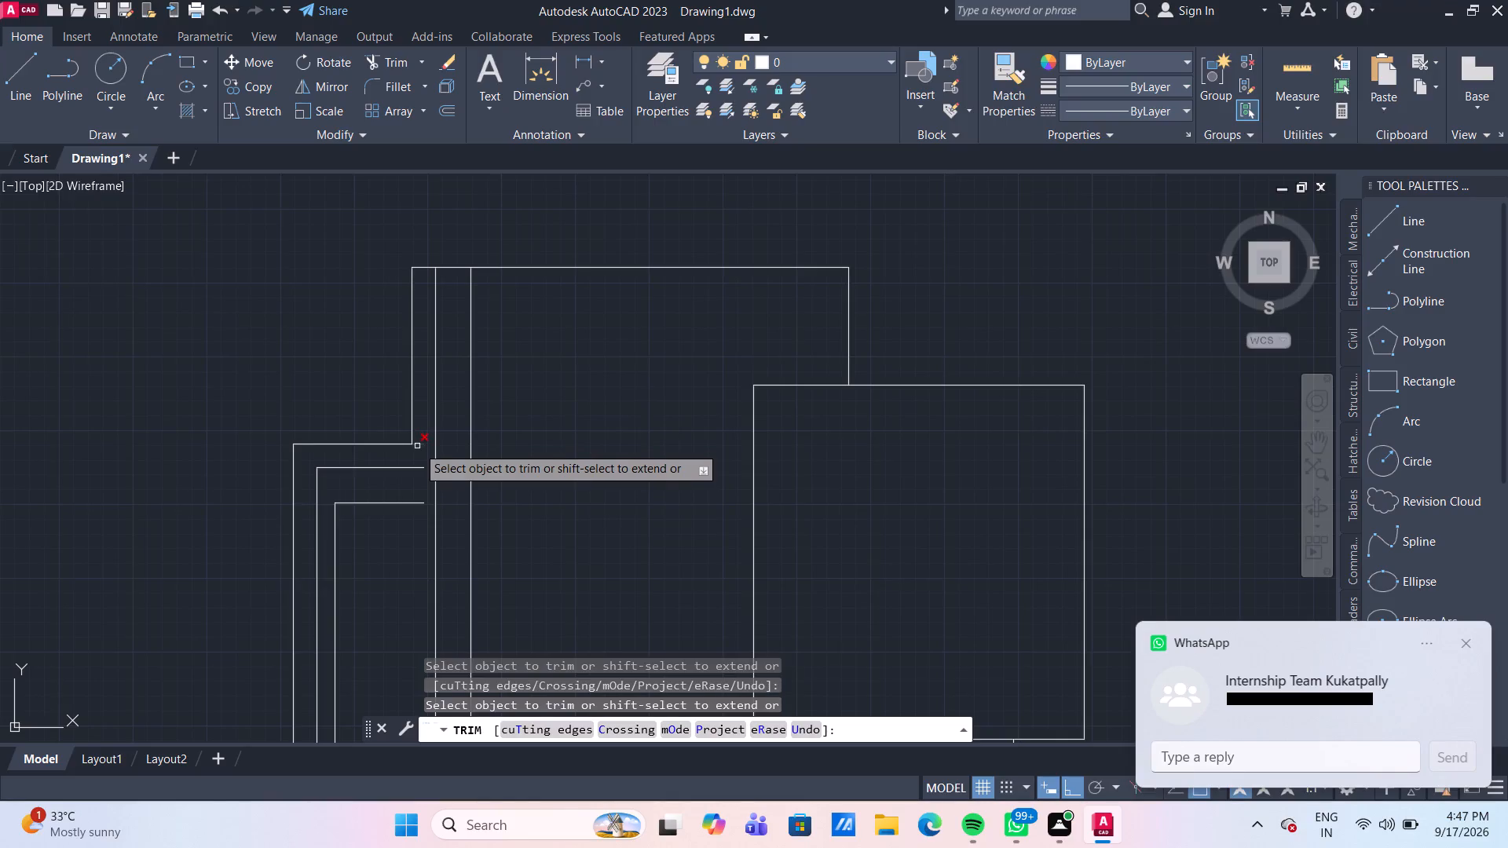
click(417, 446)
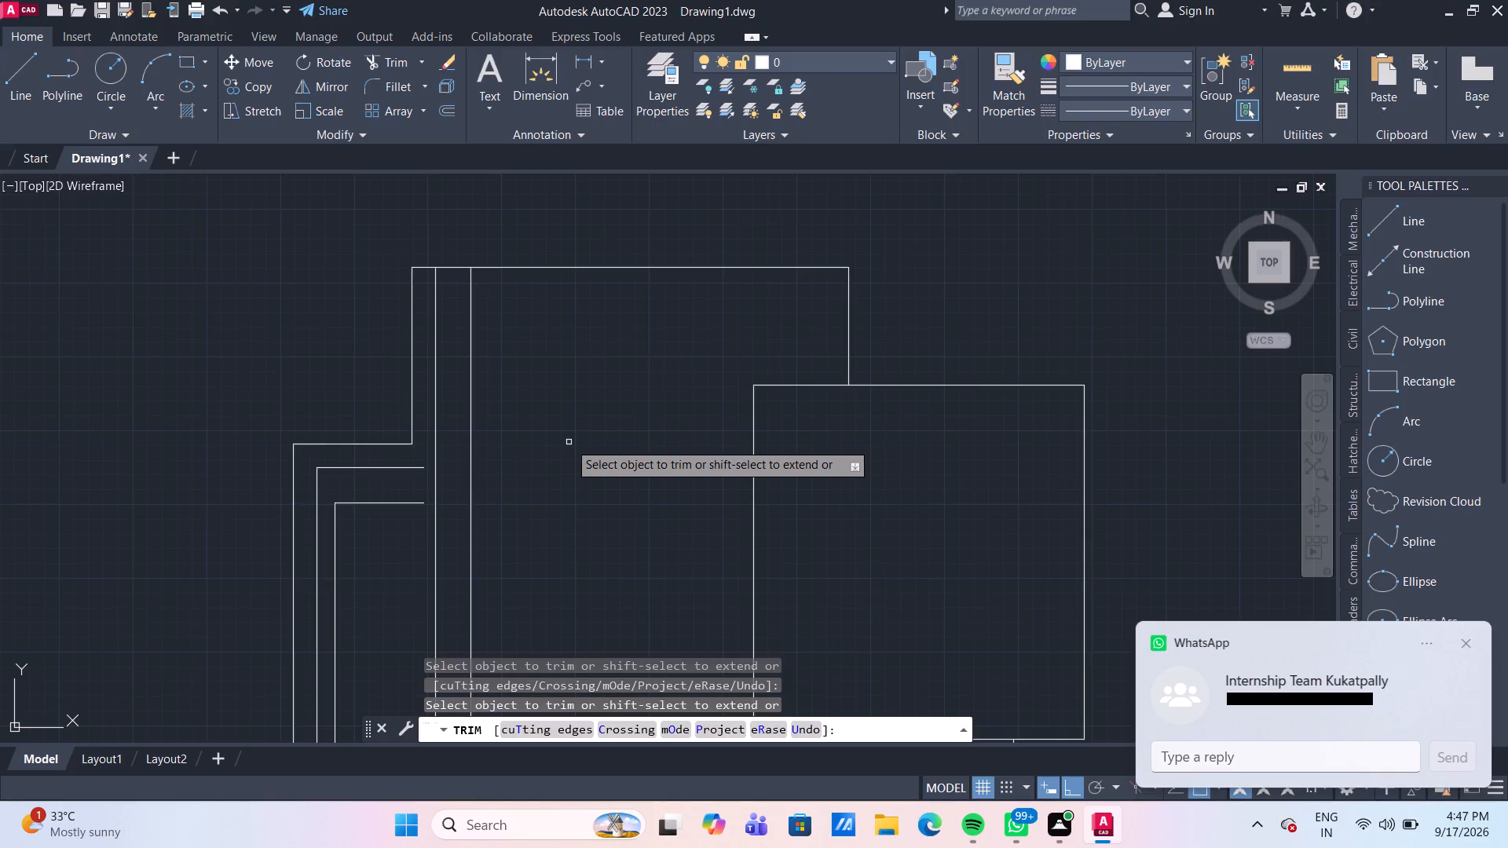
scroll(569, 442, down, 2)
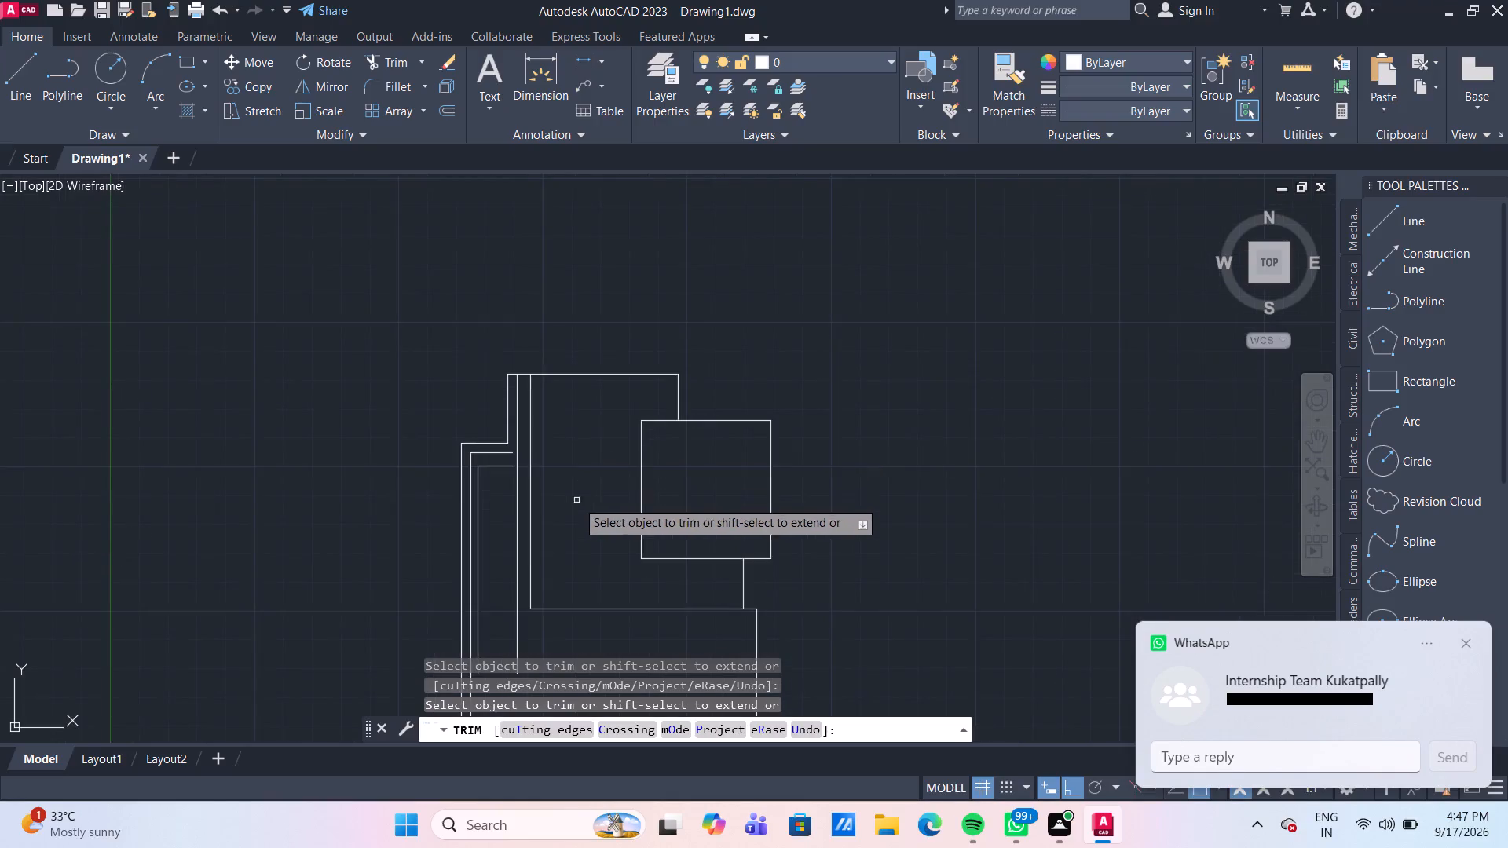
middle_drag(576, 500, 518, 422)
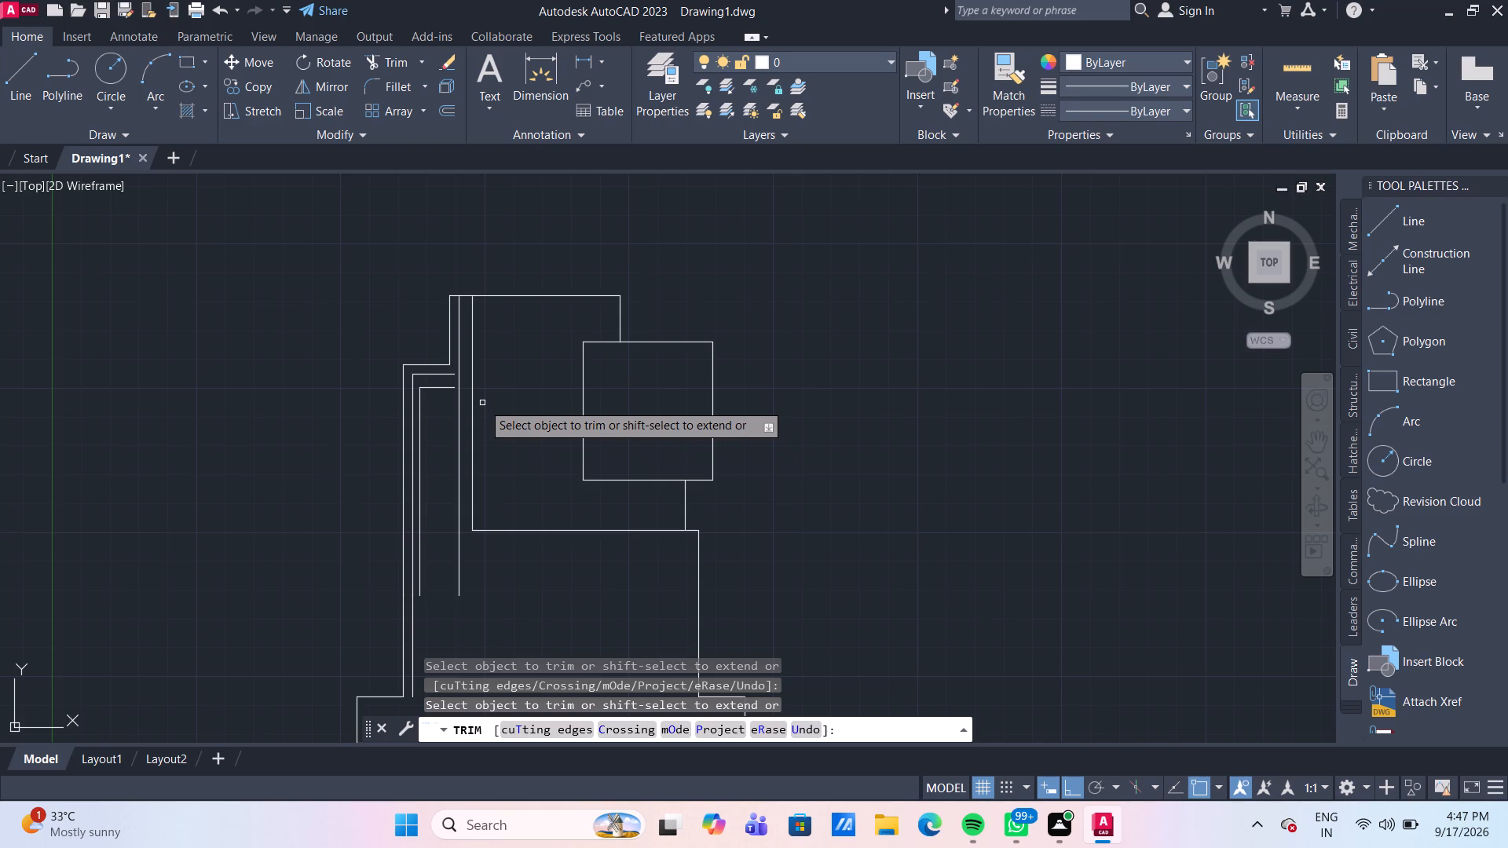
scroll(483, 383, up, 1)
key(Escape)
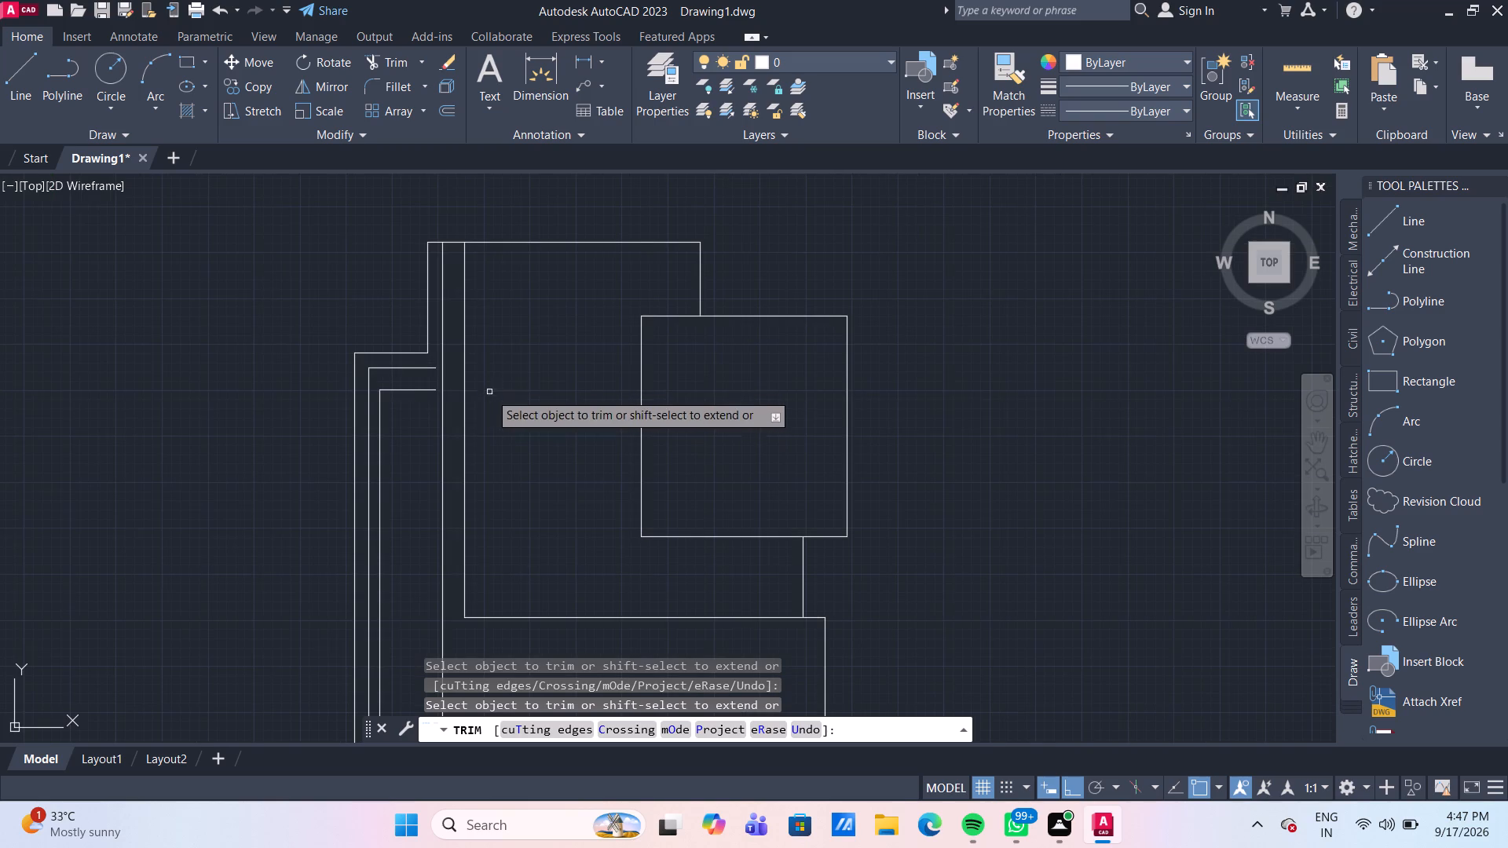
Extend the two inner horizontal lines below the shoulder to the nearest long vertical line.
scroll(431, 426, up, 1)
text(EX)
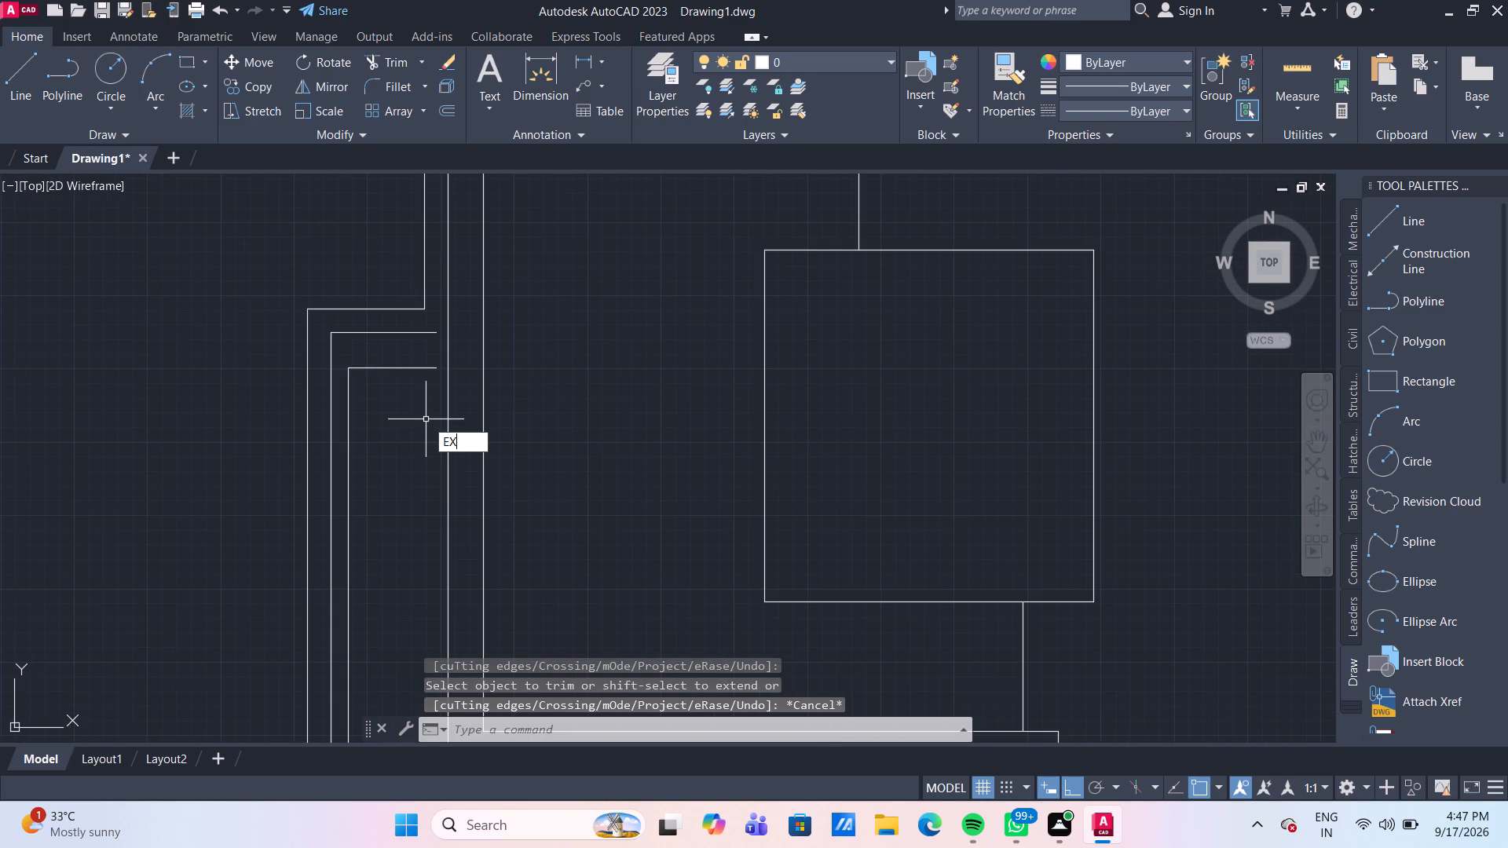
key(Return)
click(423, 414)
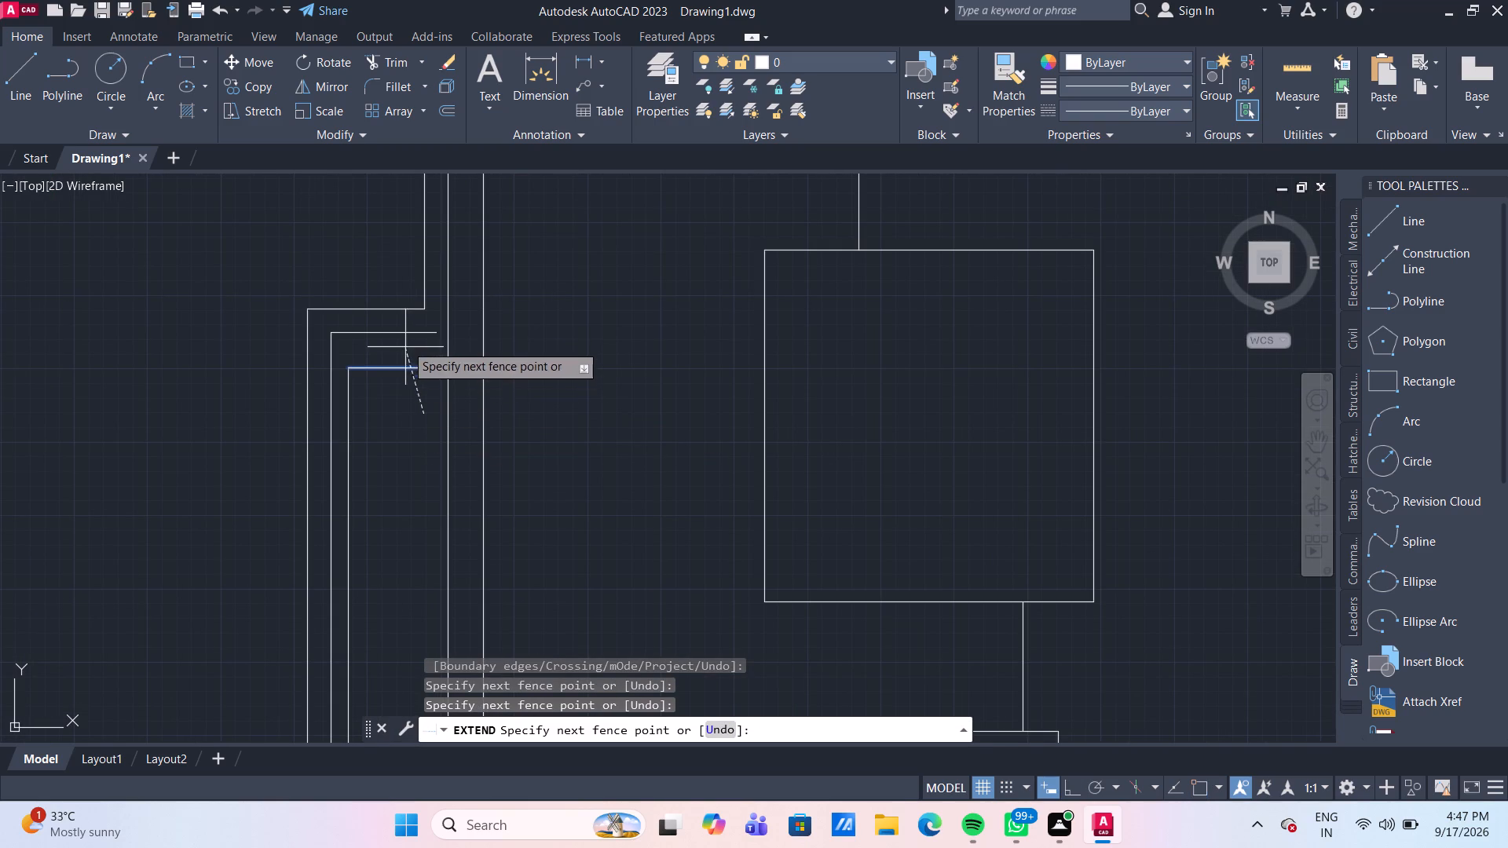
click(407, 317)
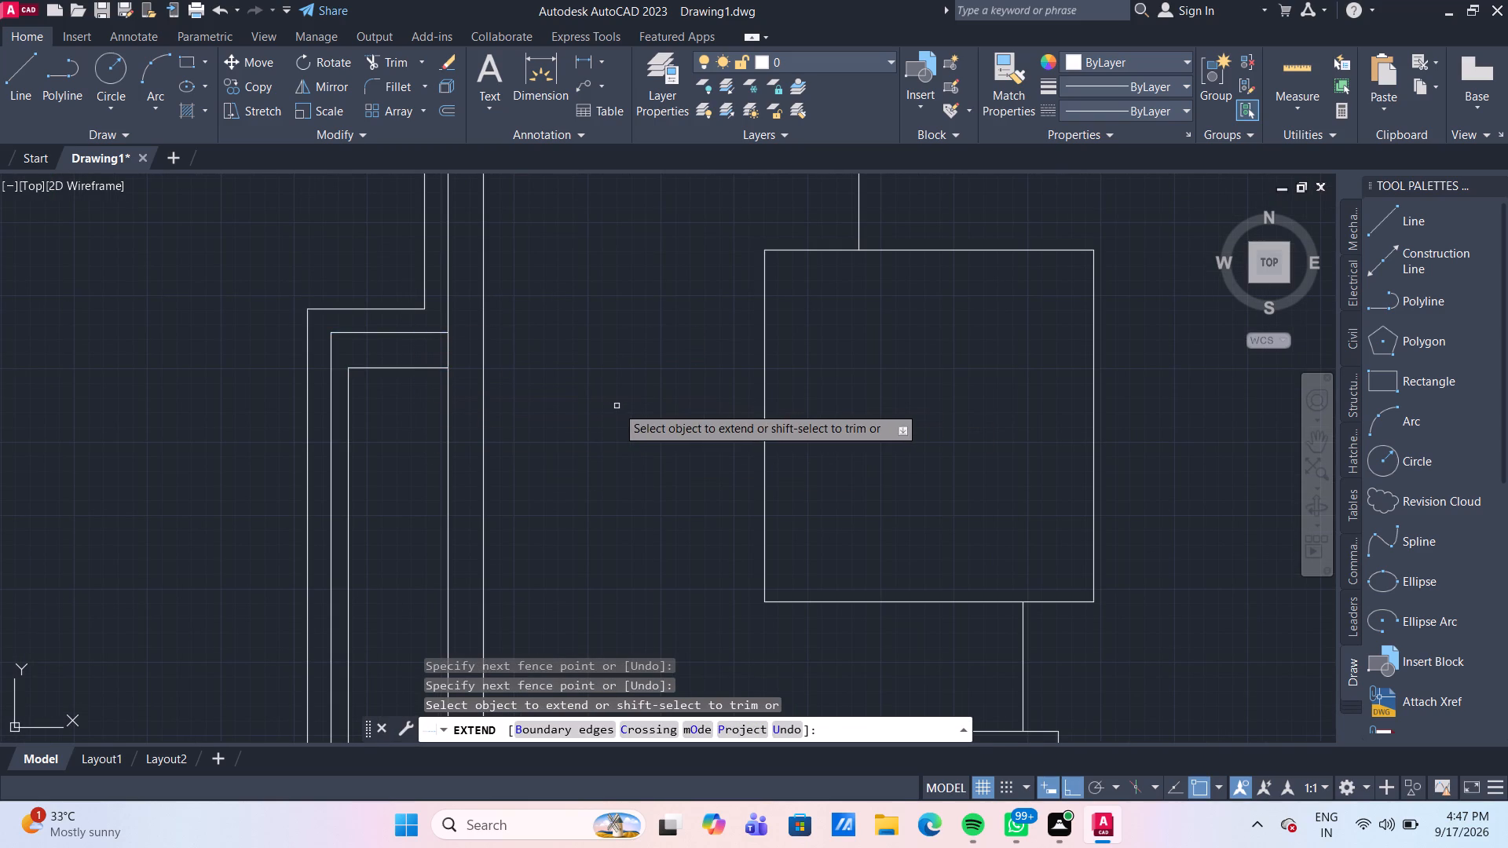
key(Escape)
Measure the spacing between the two long inner vertical lines near the shoulder level.
click(1281, 71)
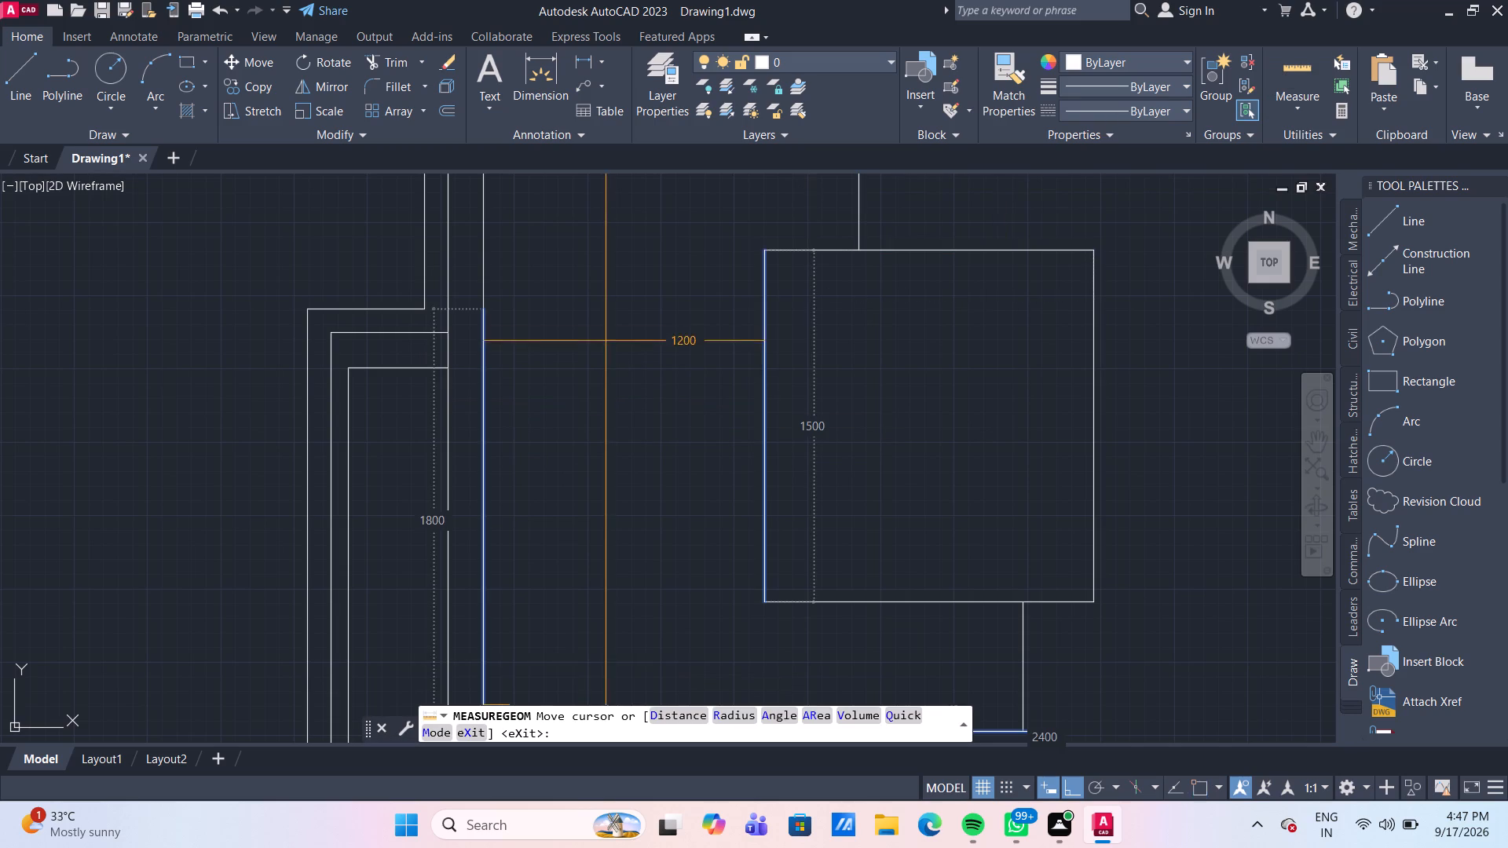
scroll(469, 347, down, 1)
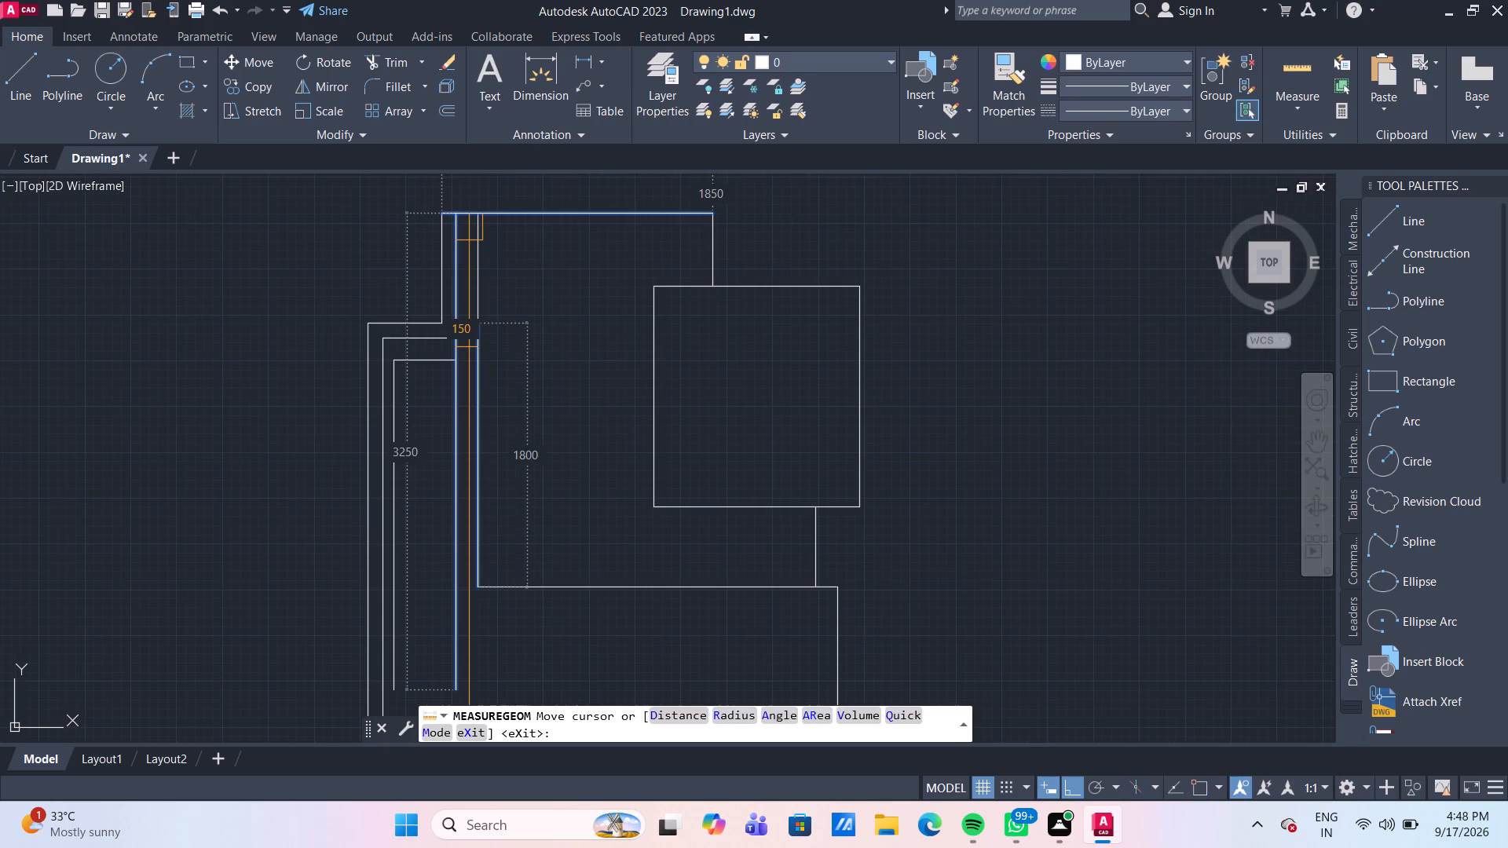
middle_drag(469, 347, 456, 427)
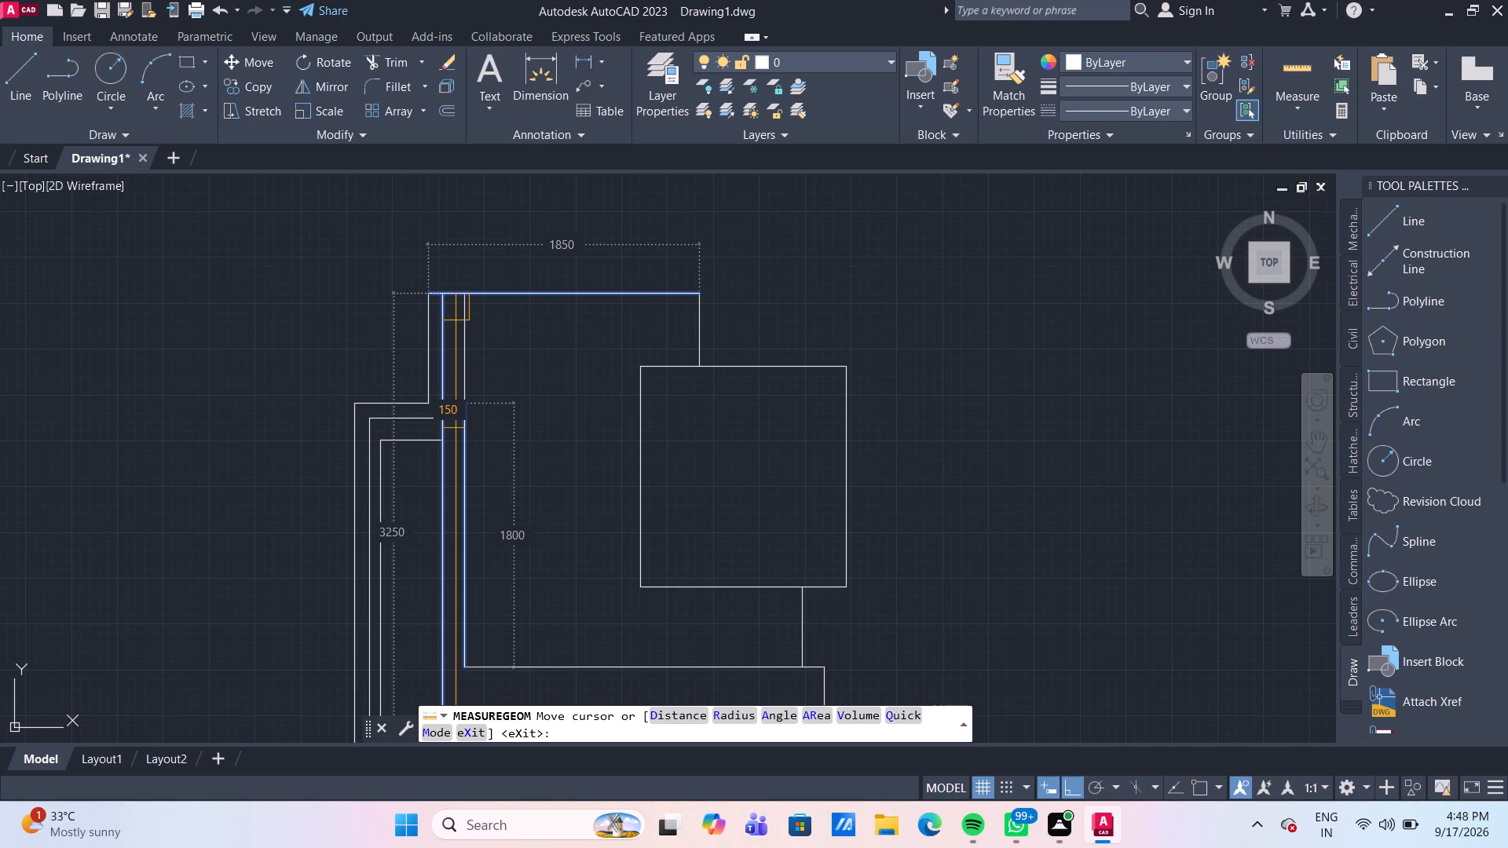
key(Escape)
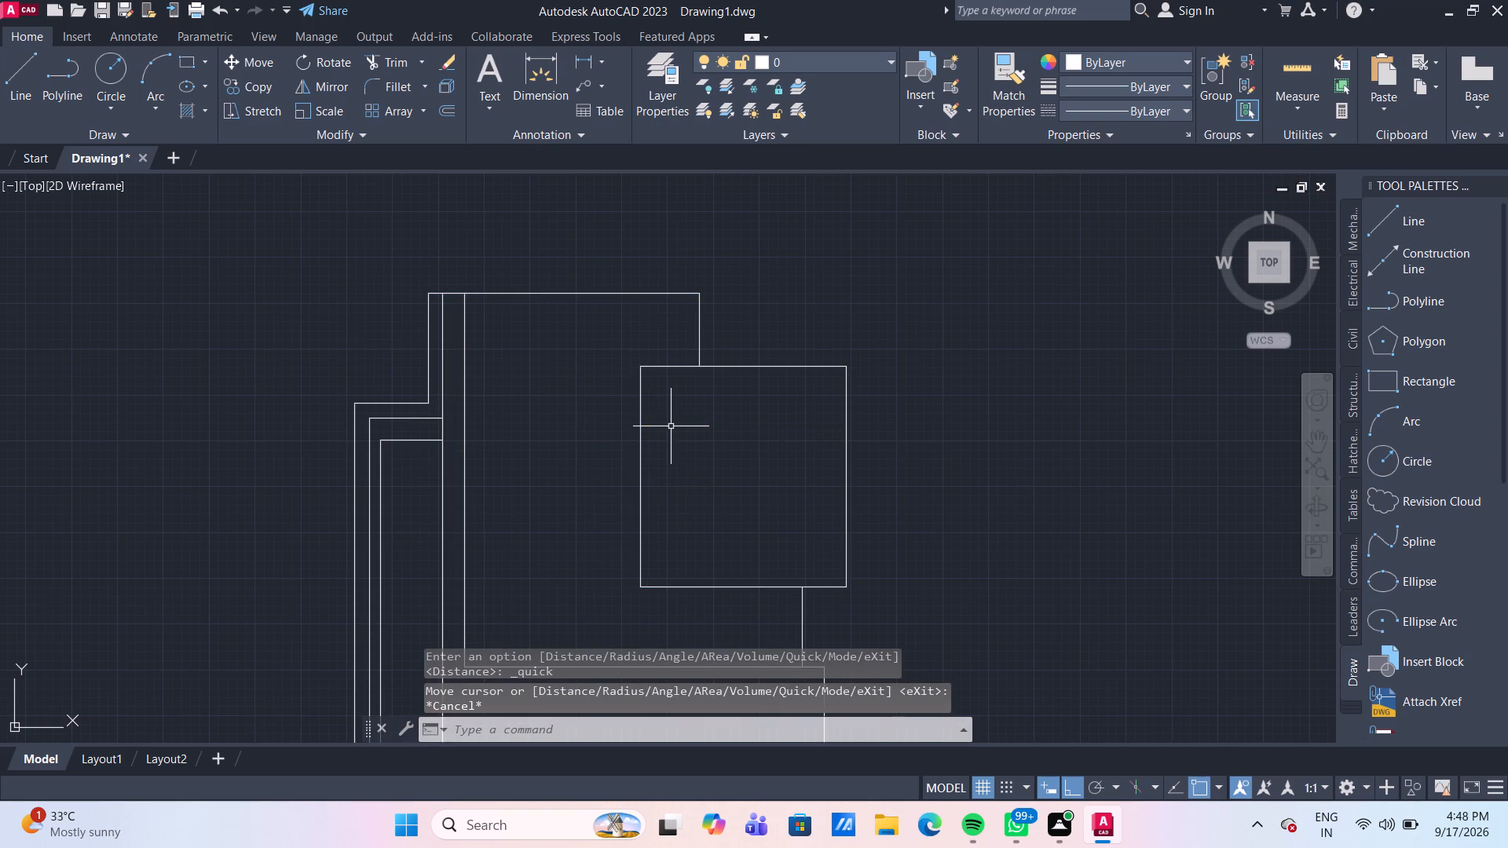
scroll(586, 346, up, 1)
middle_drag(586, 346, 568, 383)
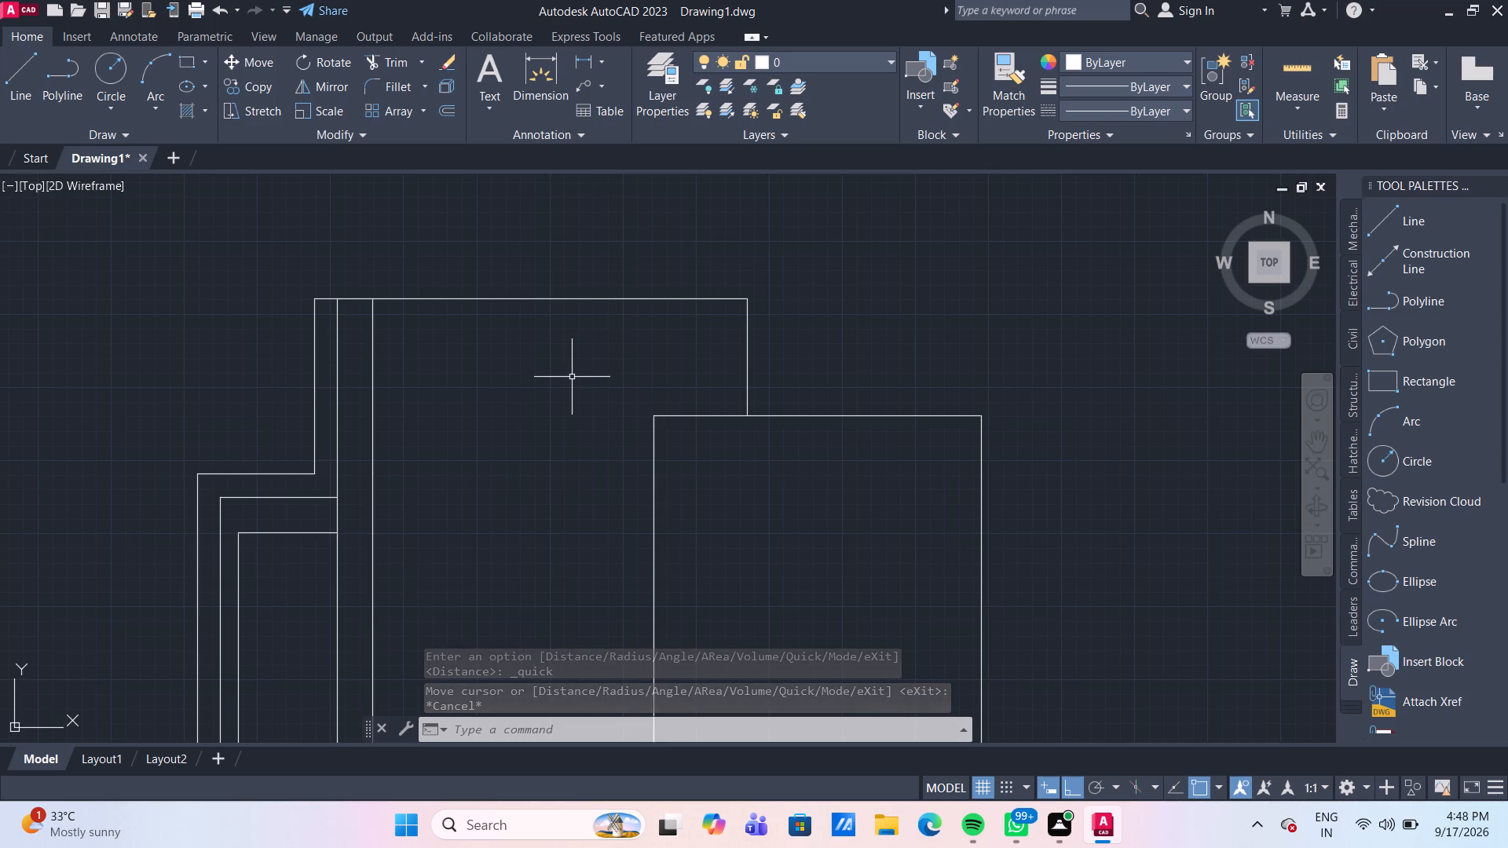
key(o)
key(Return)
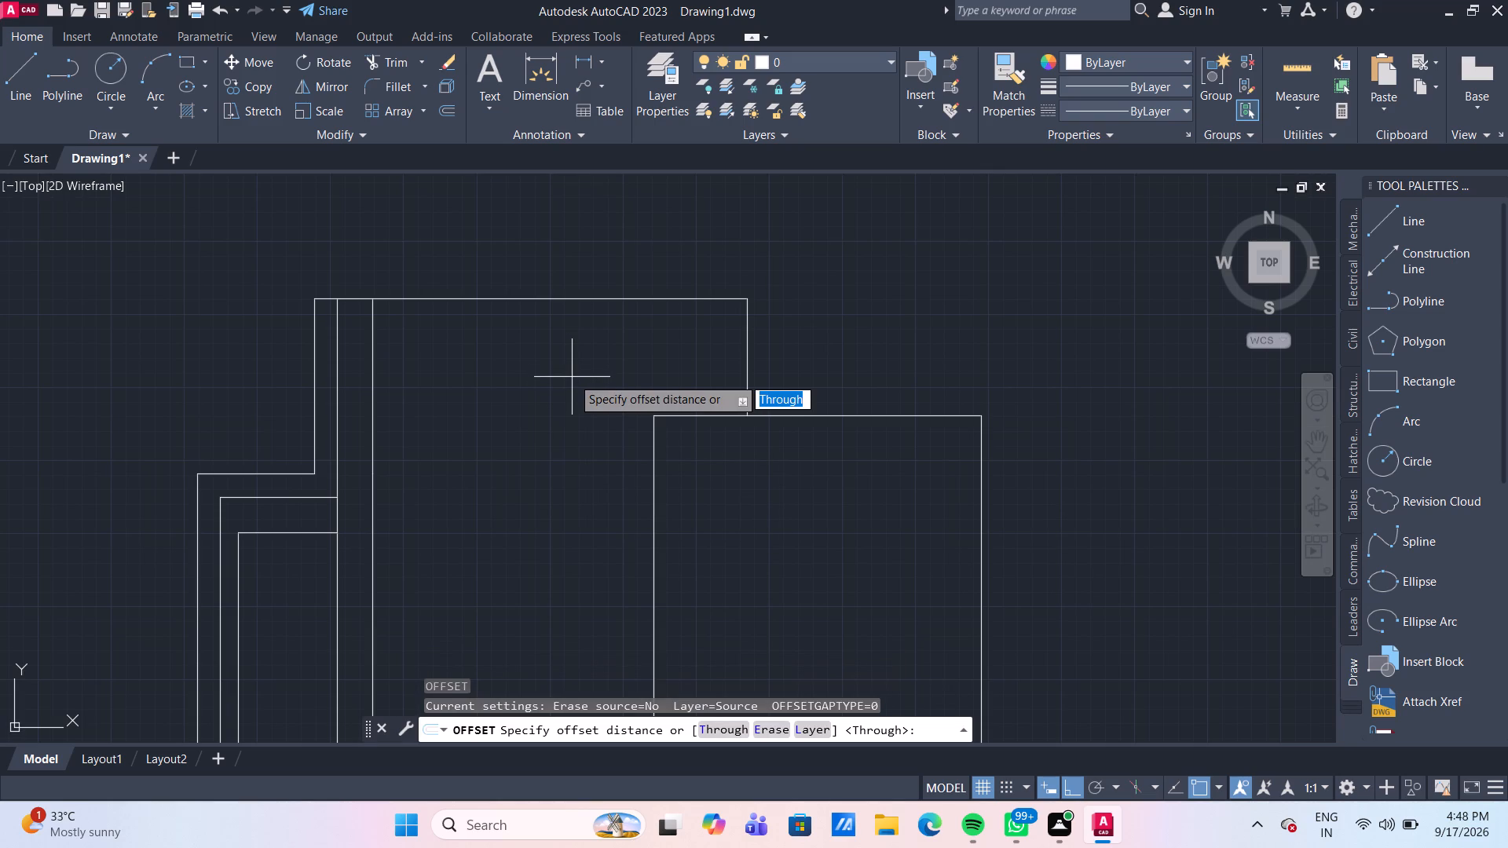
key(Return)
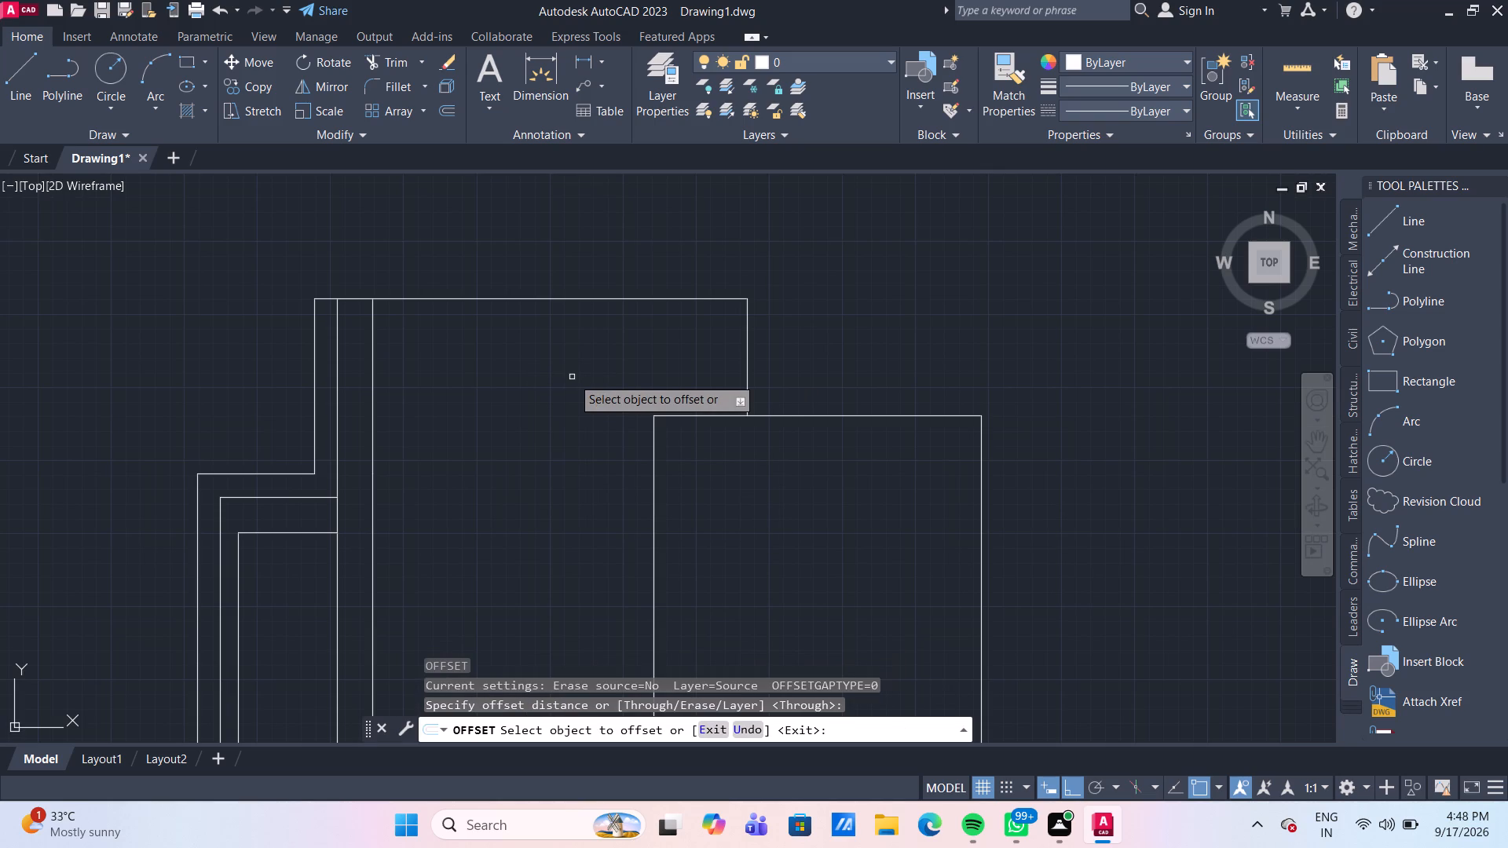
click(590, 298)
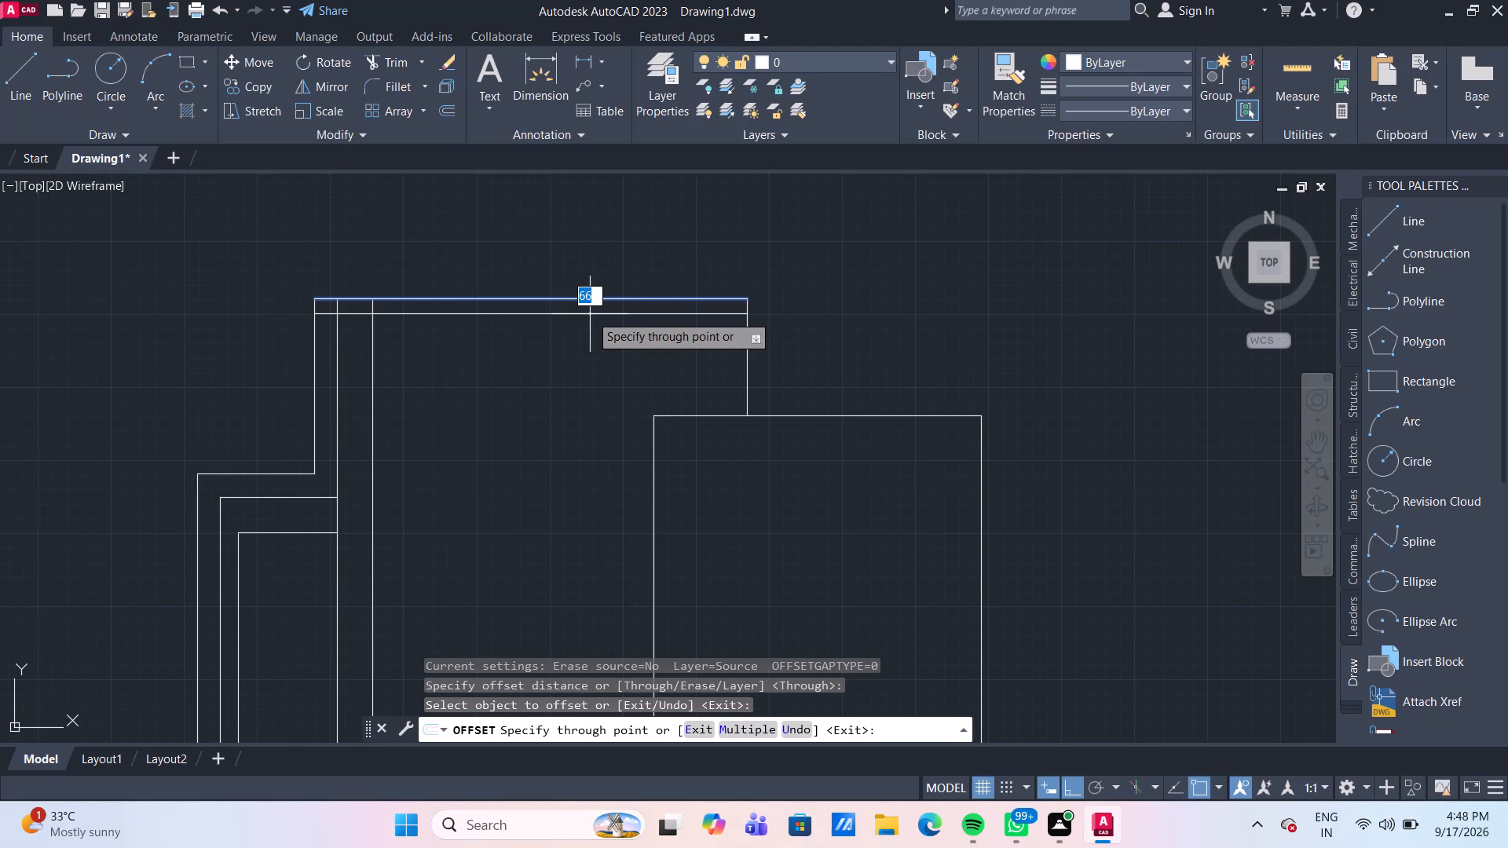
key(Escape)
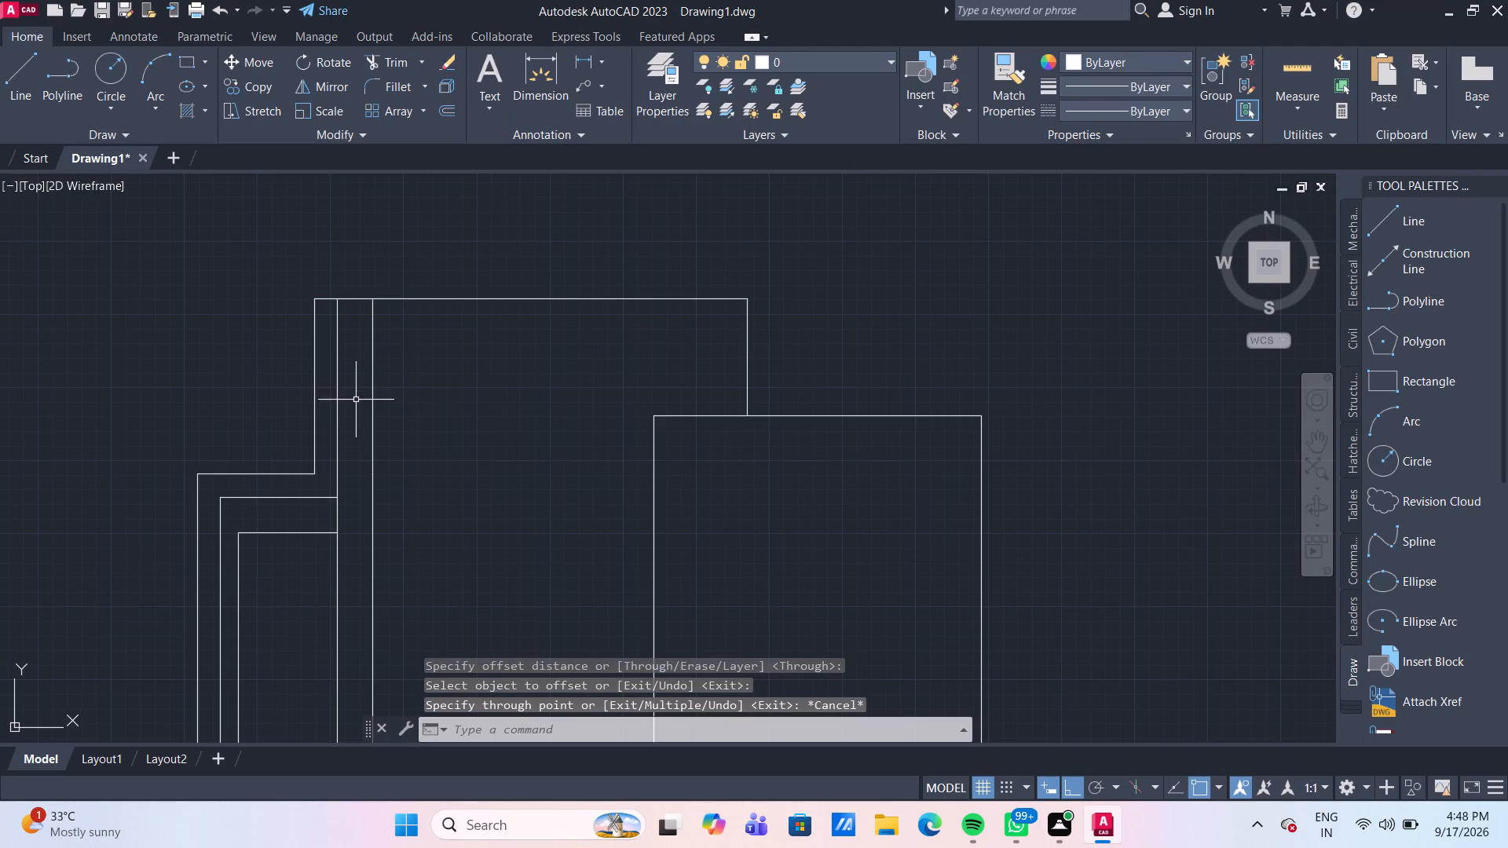
Trim the first long inner vertical line between the outline's top edge and the upper inner horizontal line.
text(TR)
key(Return)
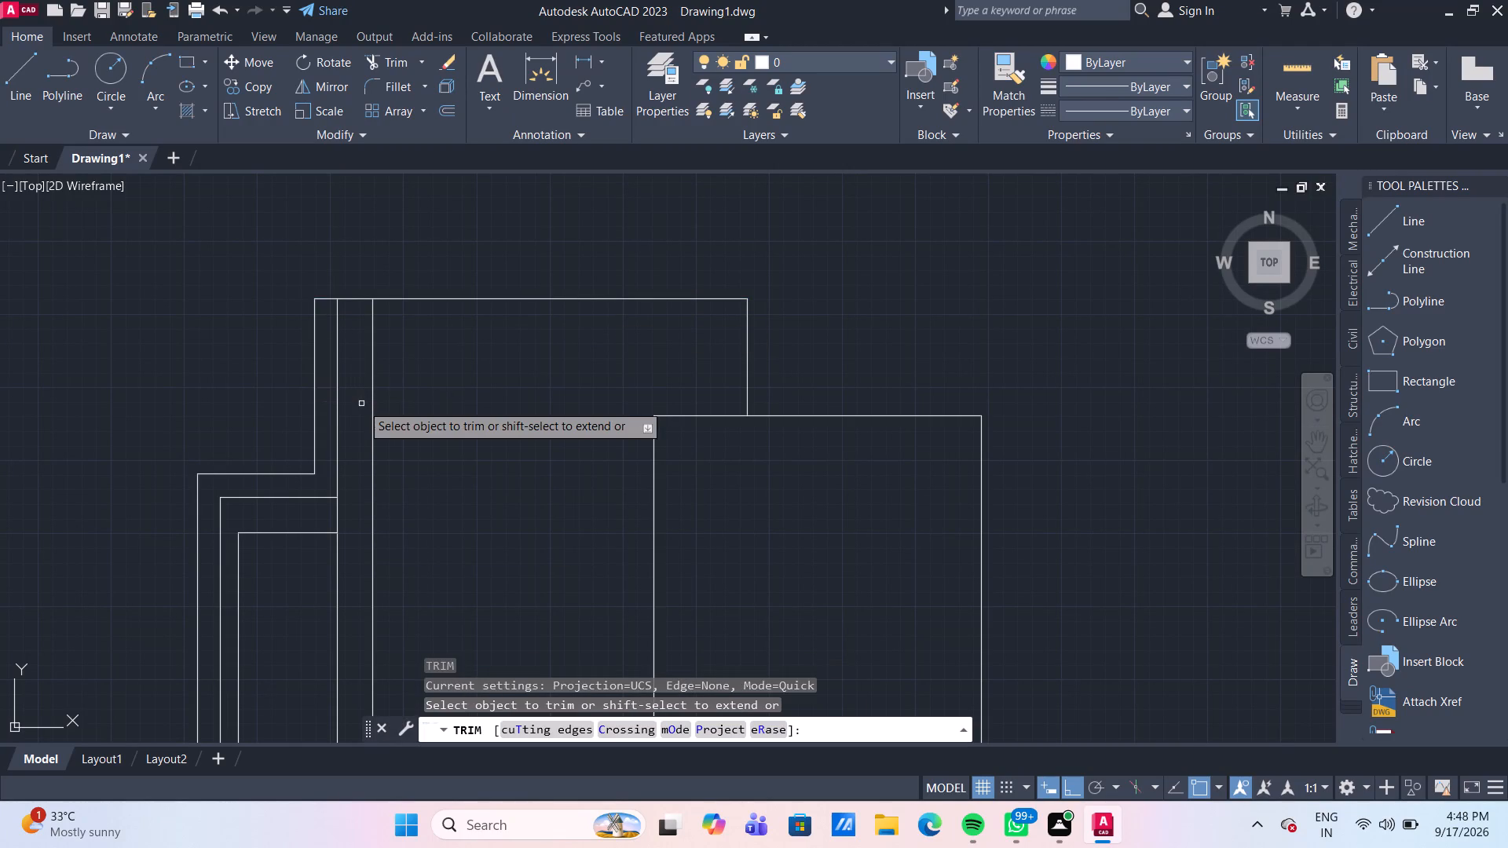
click(339, 408)
scroll(527, 393, down, 1)
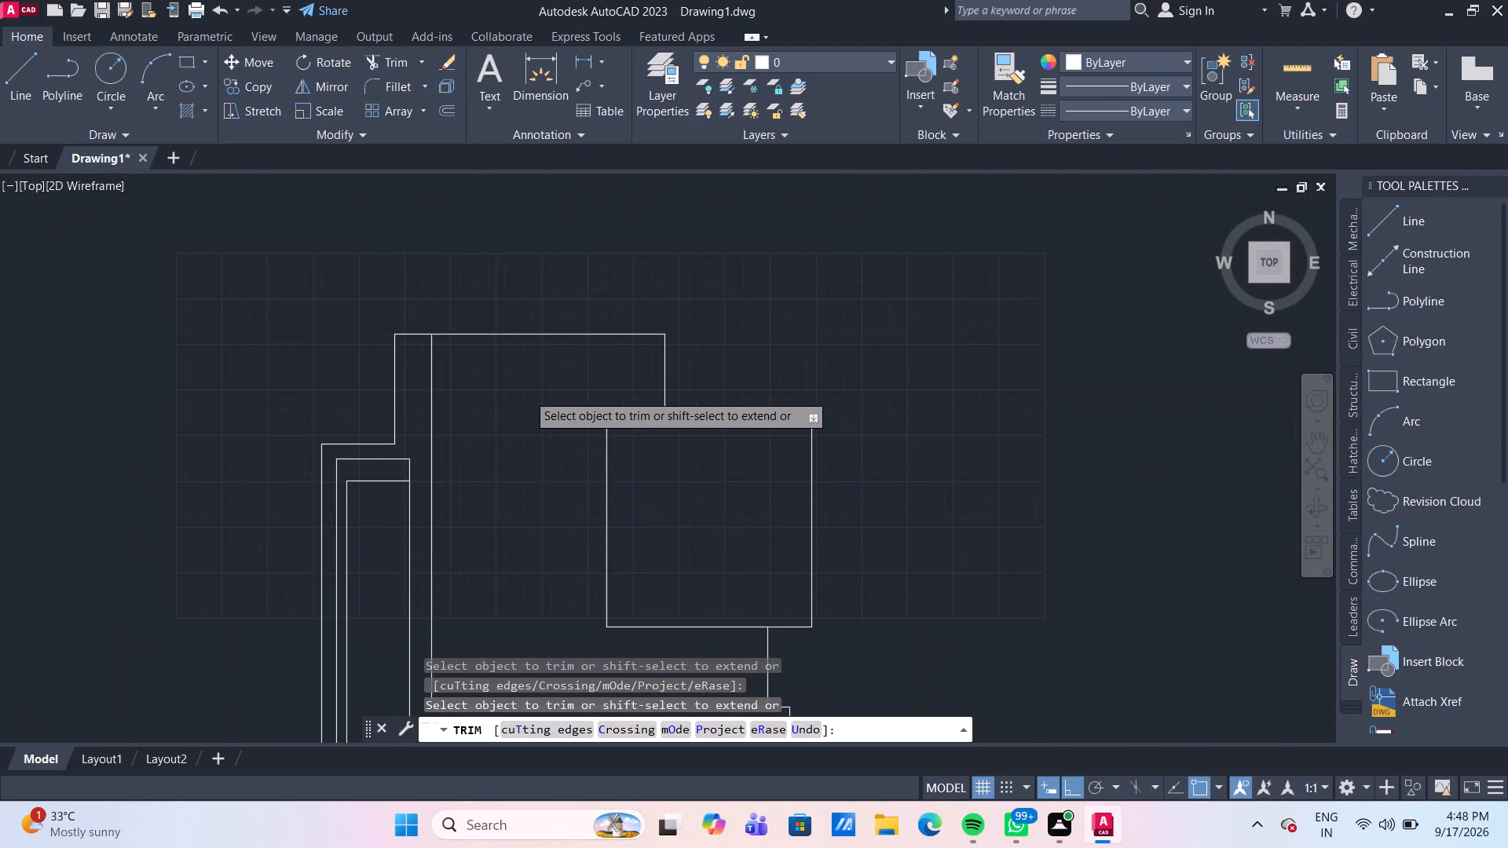
scroll(527, 393, down, 2)
middle_drag(522, 425, 512, 404)
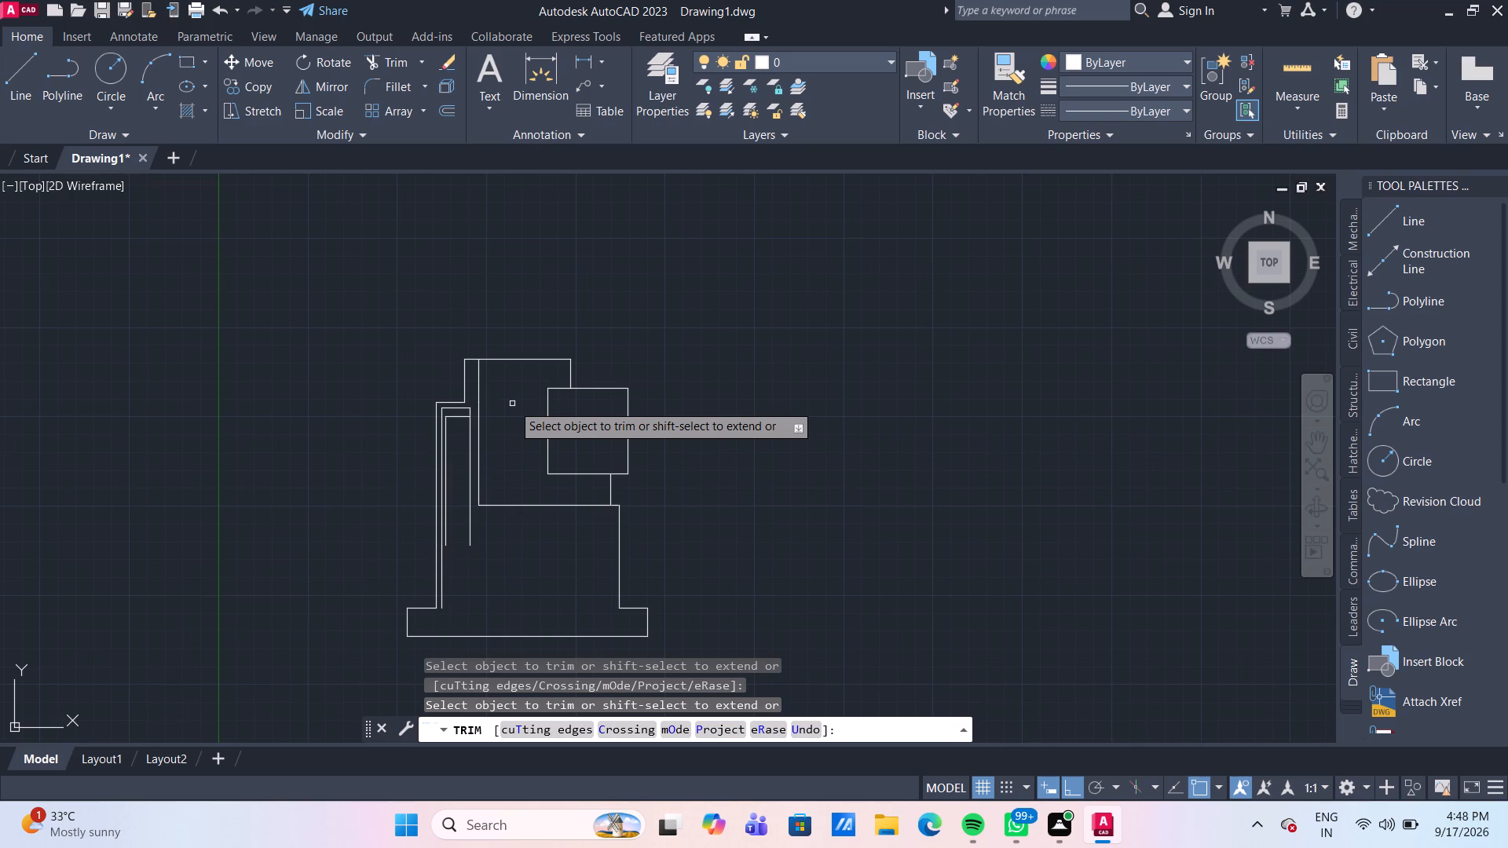
scroll(511, 468, up, 1)
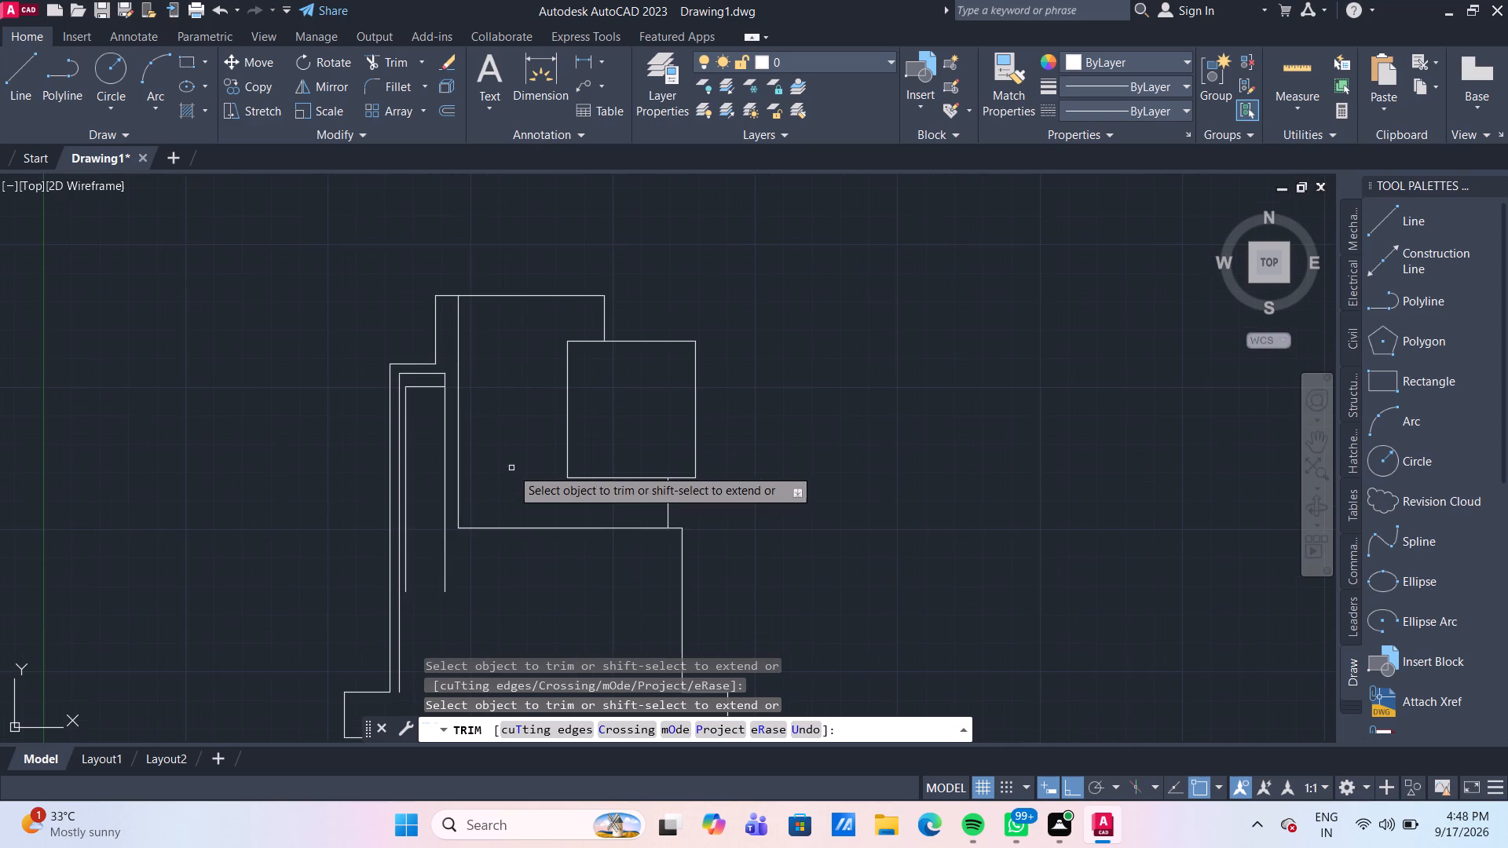
key(Escape)
Measure the spacing between the outer vertical edge above the shoulder and the remaining inner vertical line.
scroll(511, 449, up, 2)
middle_drag(499, 393, 553, 554)
scroll(515, 413, down, 1)
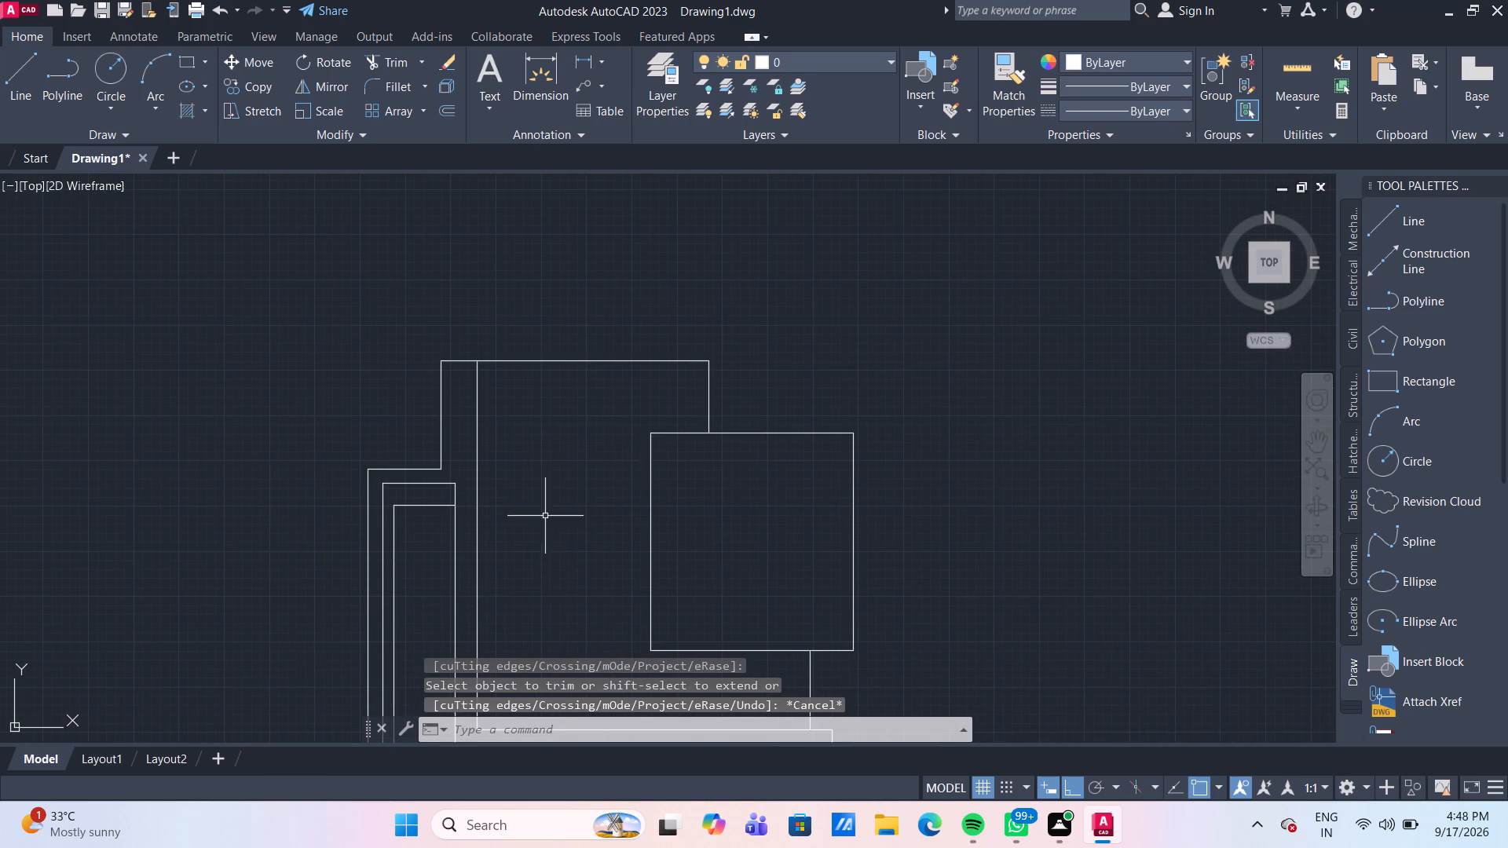
click(1305, 64)
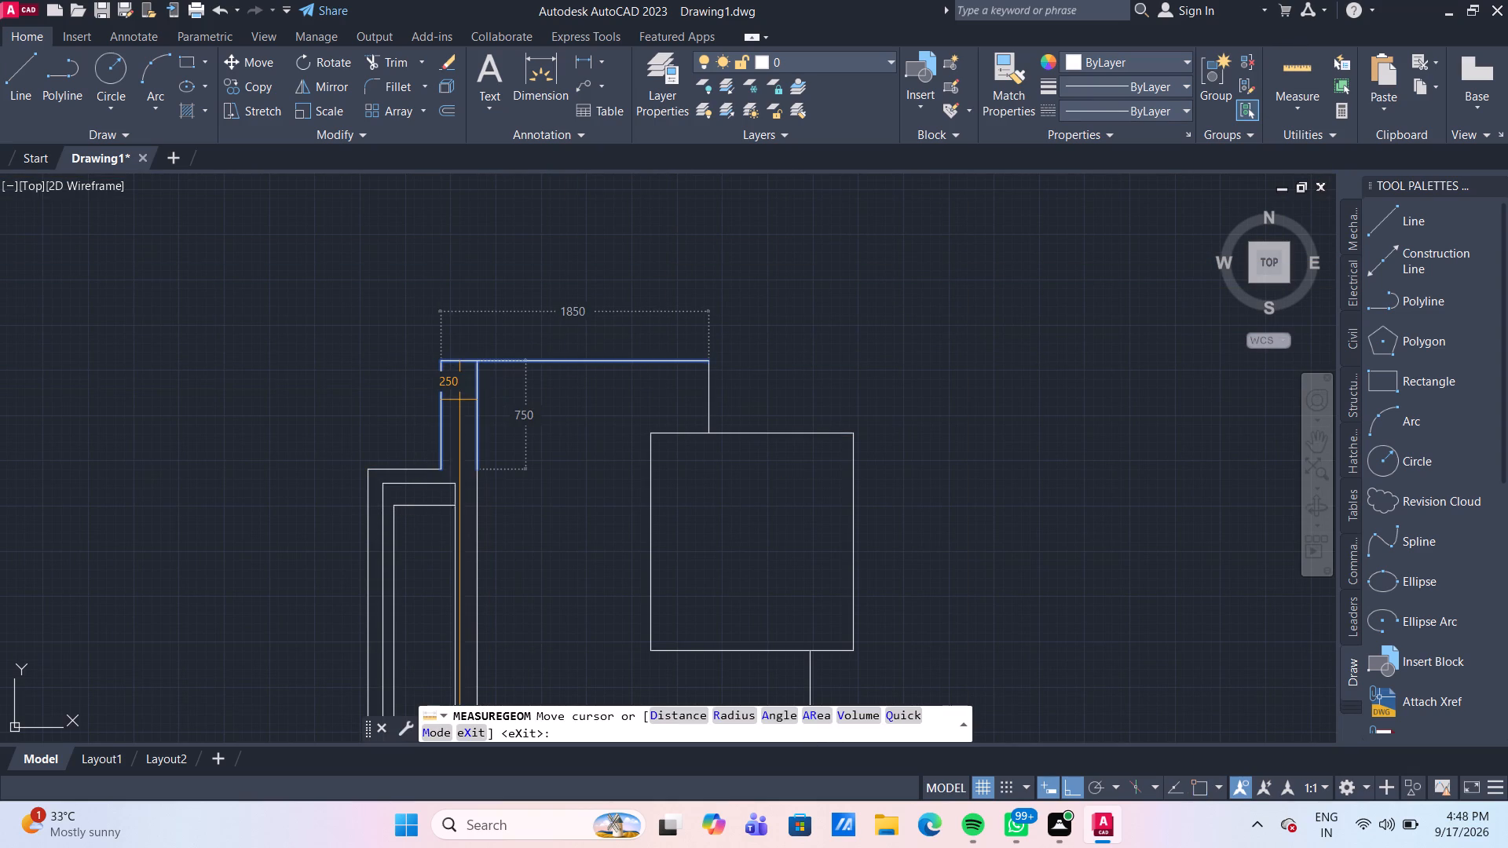
key(Escape)
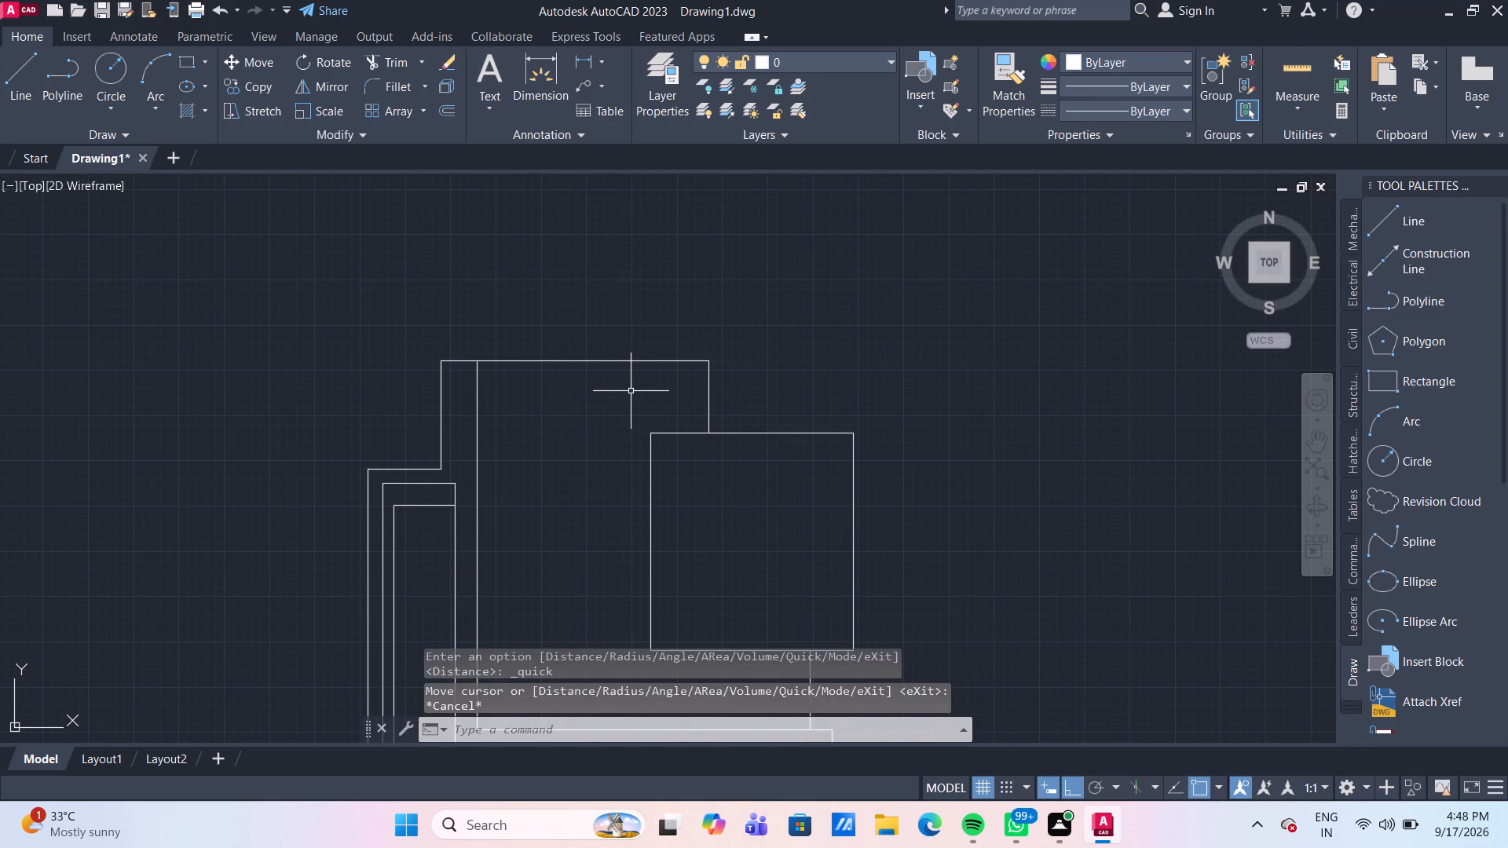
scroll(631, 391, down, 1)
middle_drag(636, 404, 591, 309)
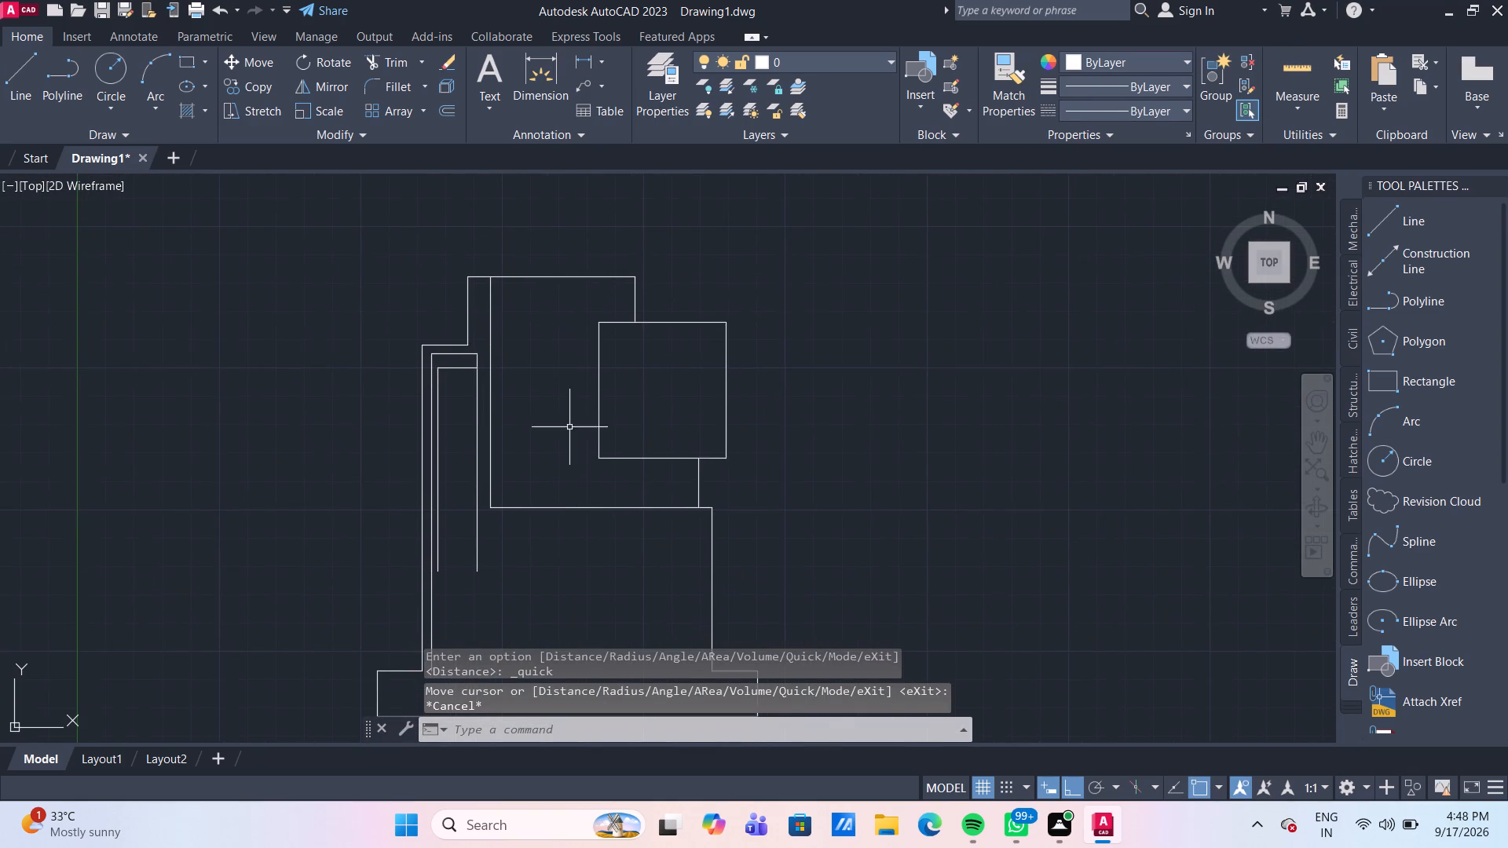
Offset the outline's topmost horizontal edge 250 mm downward.
scroll(575, 504, up, 1)
middle_click(568, 495)
middle_drag(517, 397, 486, 551)
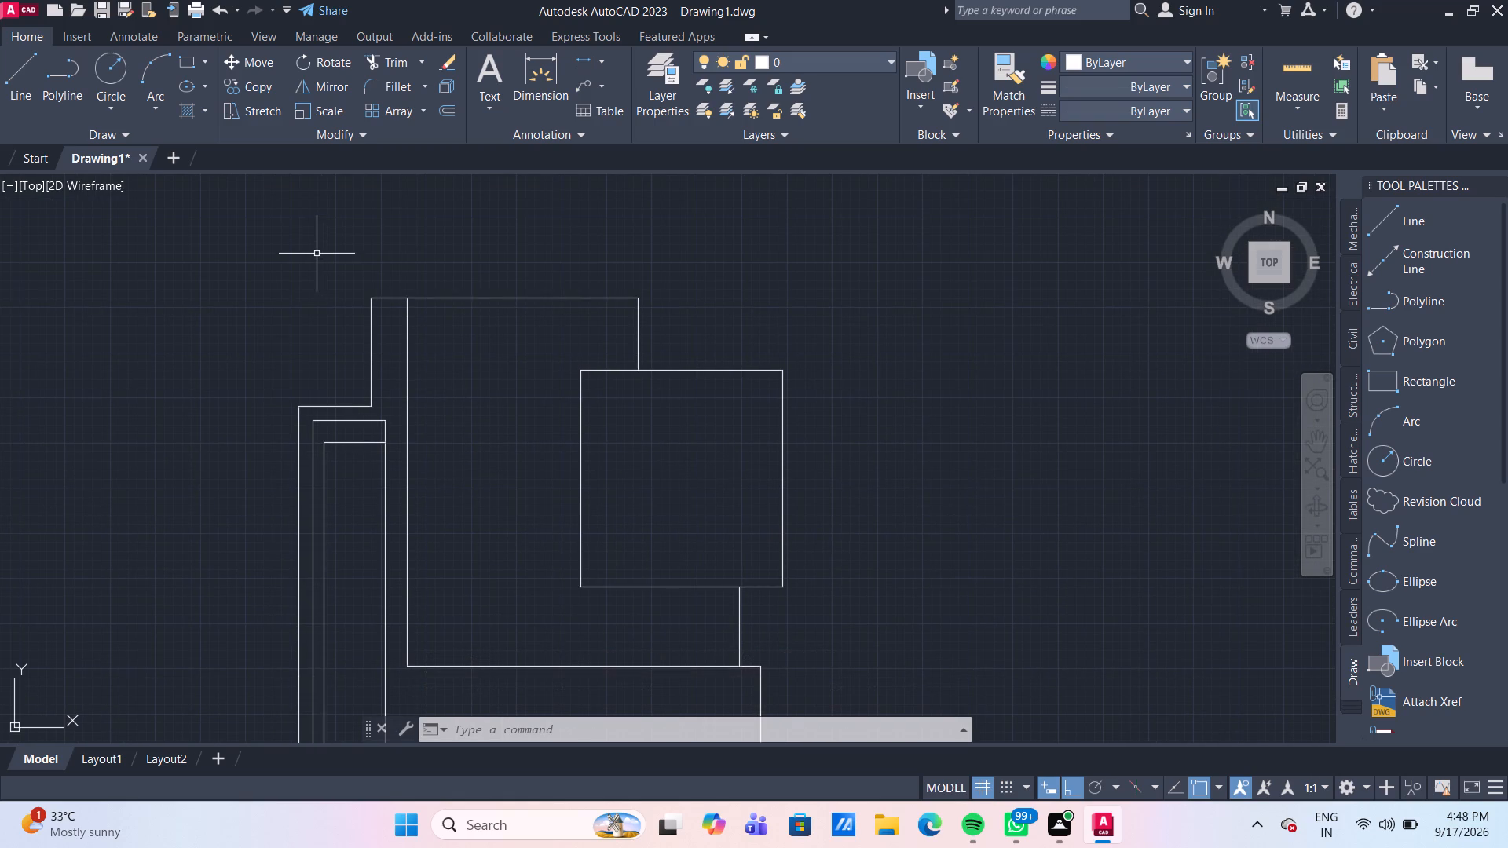
key(o)
key(Return)
key(Return)
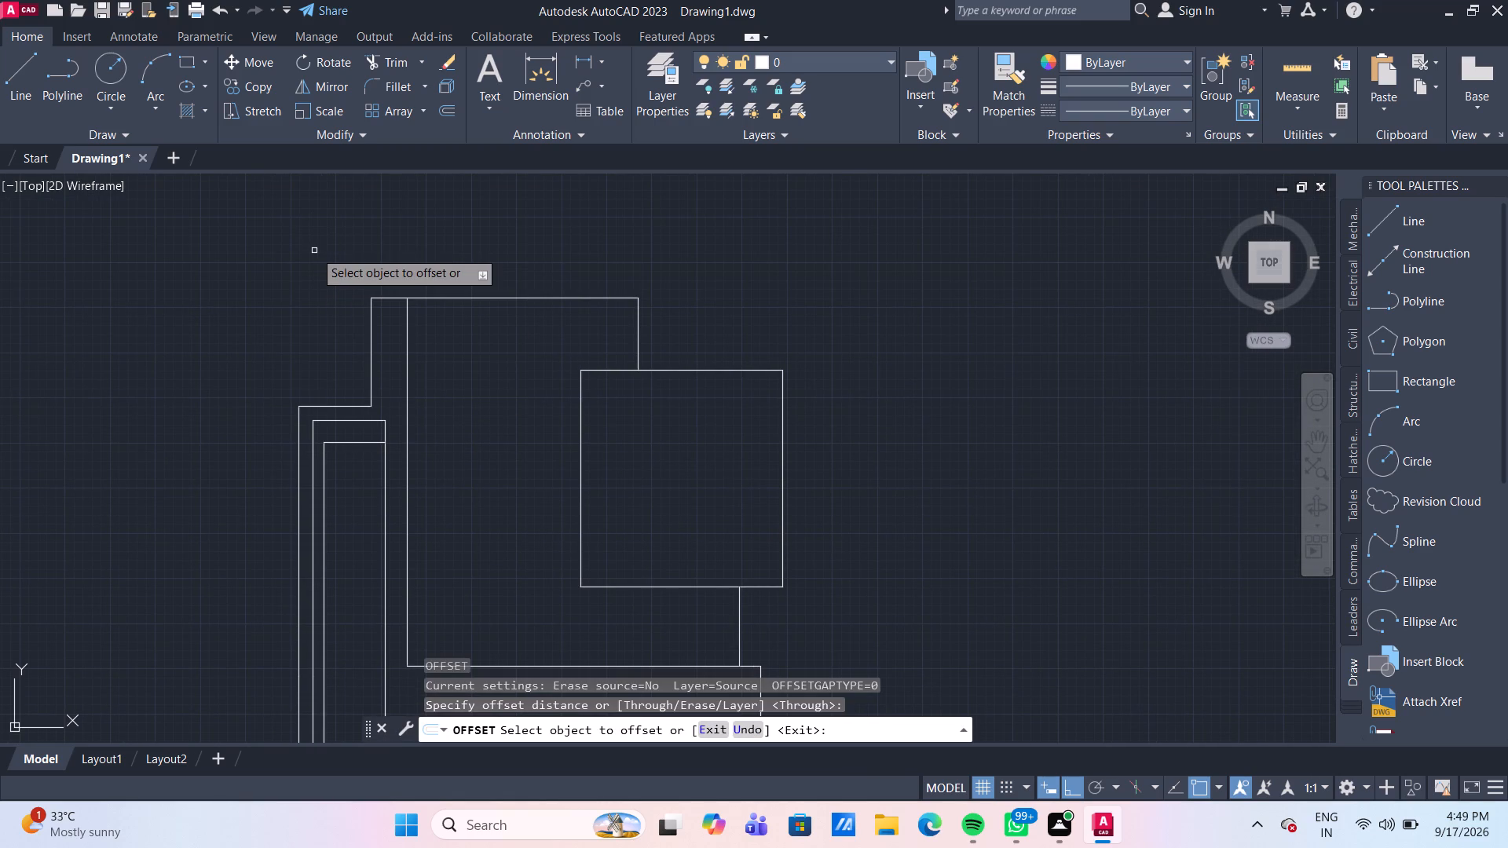
click(585, 296)
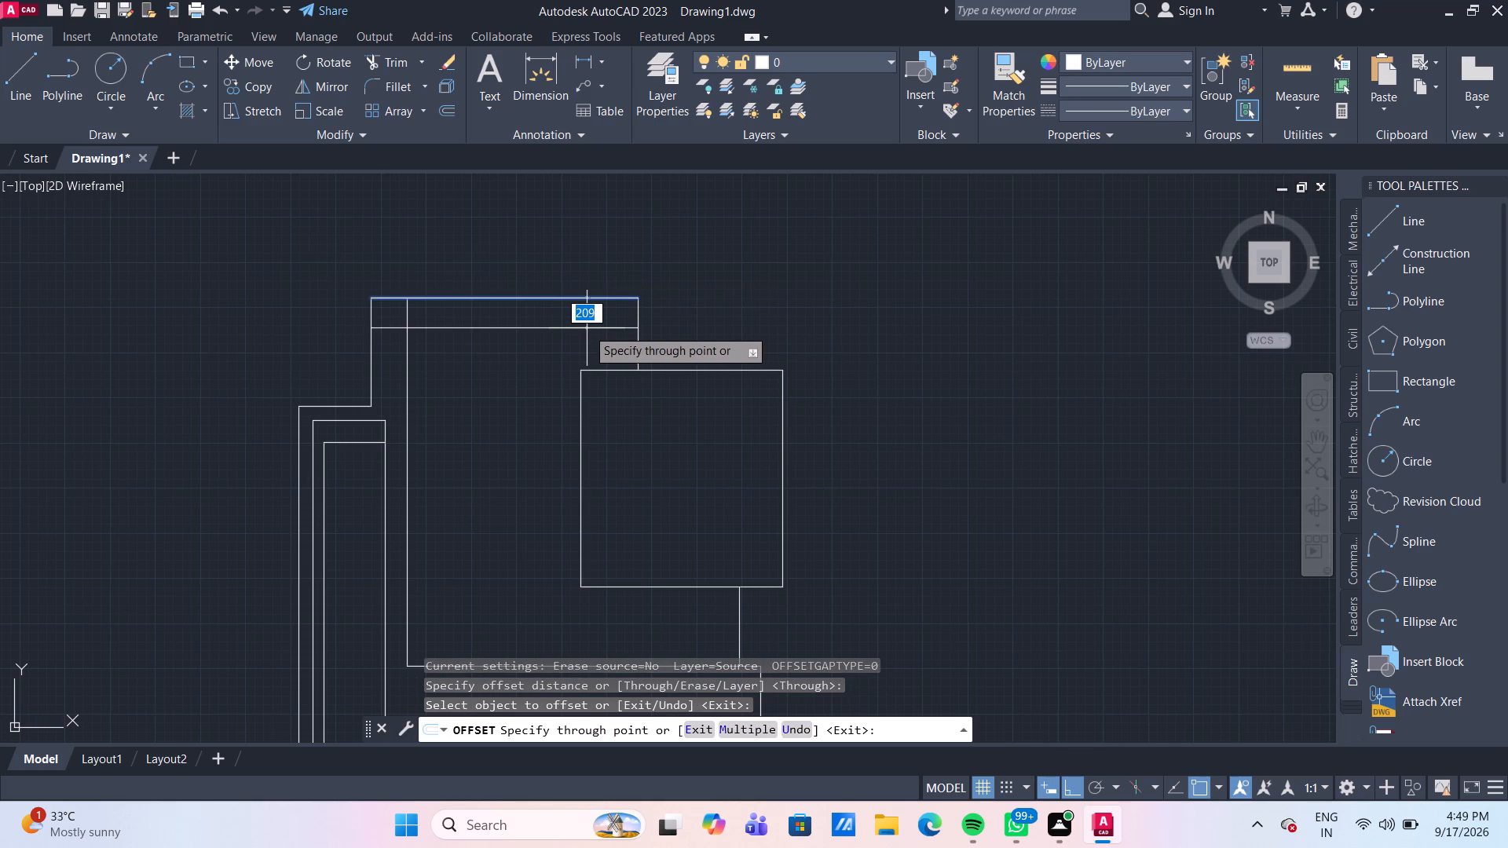
text(25)
key(0)
key(Return)
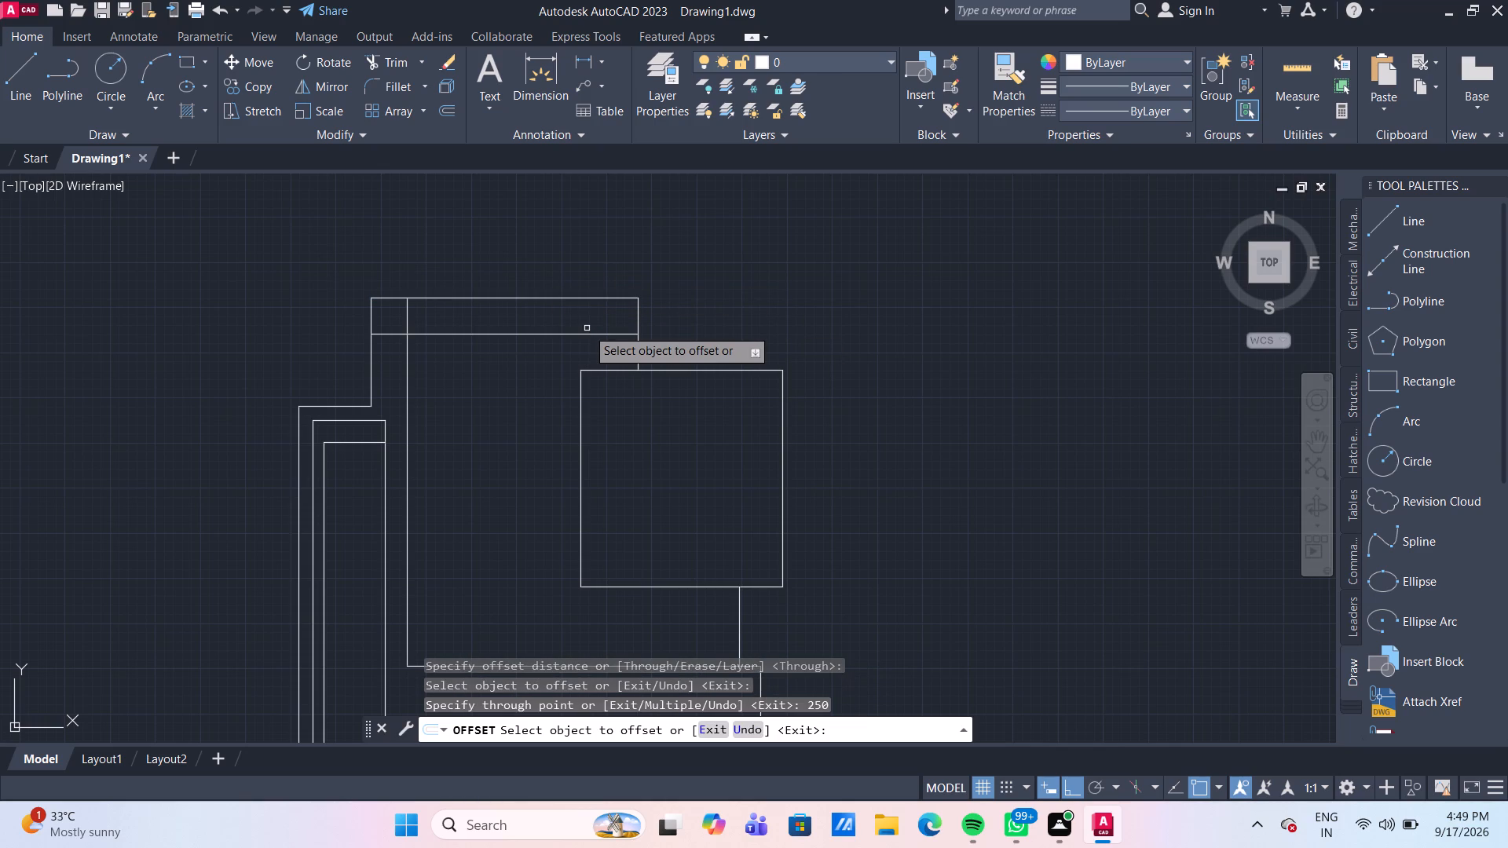
Offset the short vertical edge between the top edge and the square 250 mm outward, away from the outline.
click(635, 323)
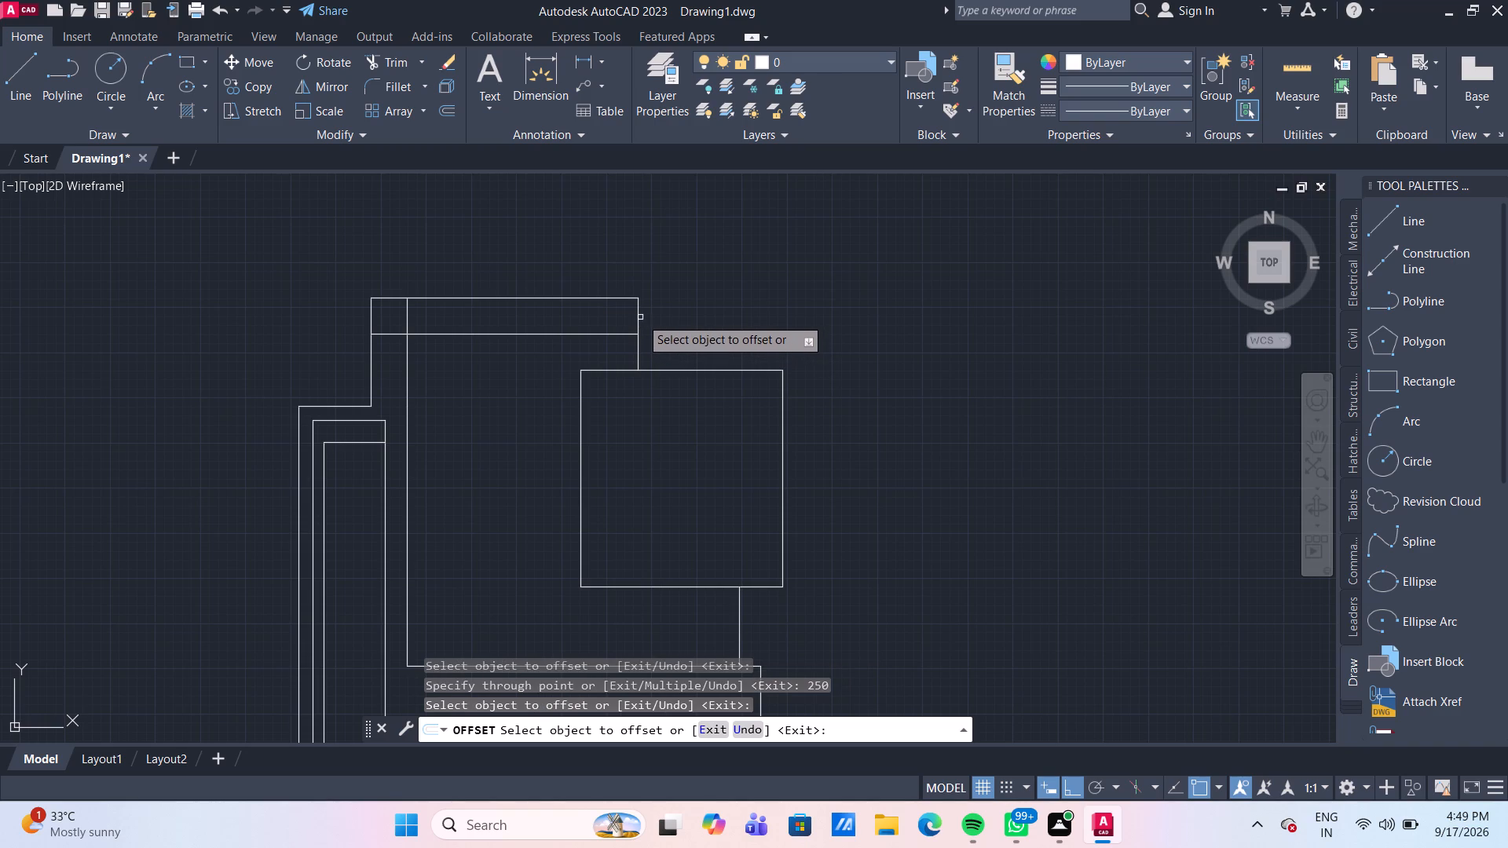
click(640, 317)
text(25)
key(0)
key(Return)
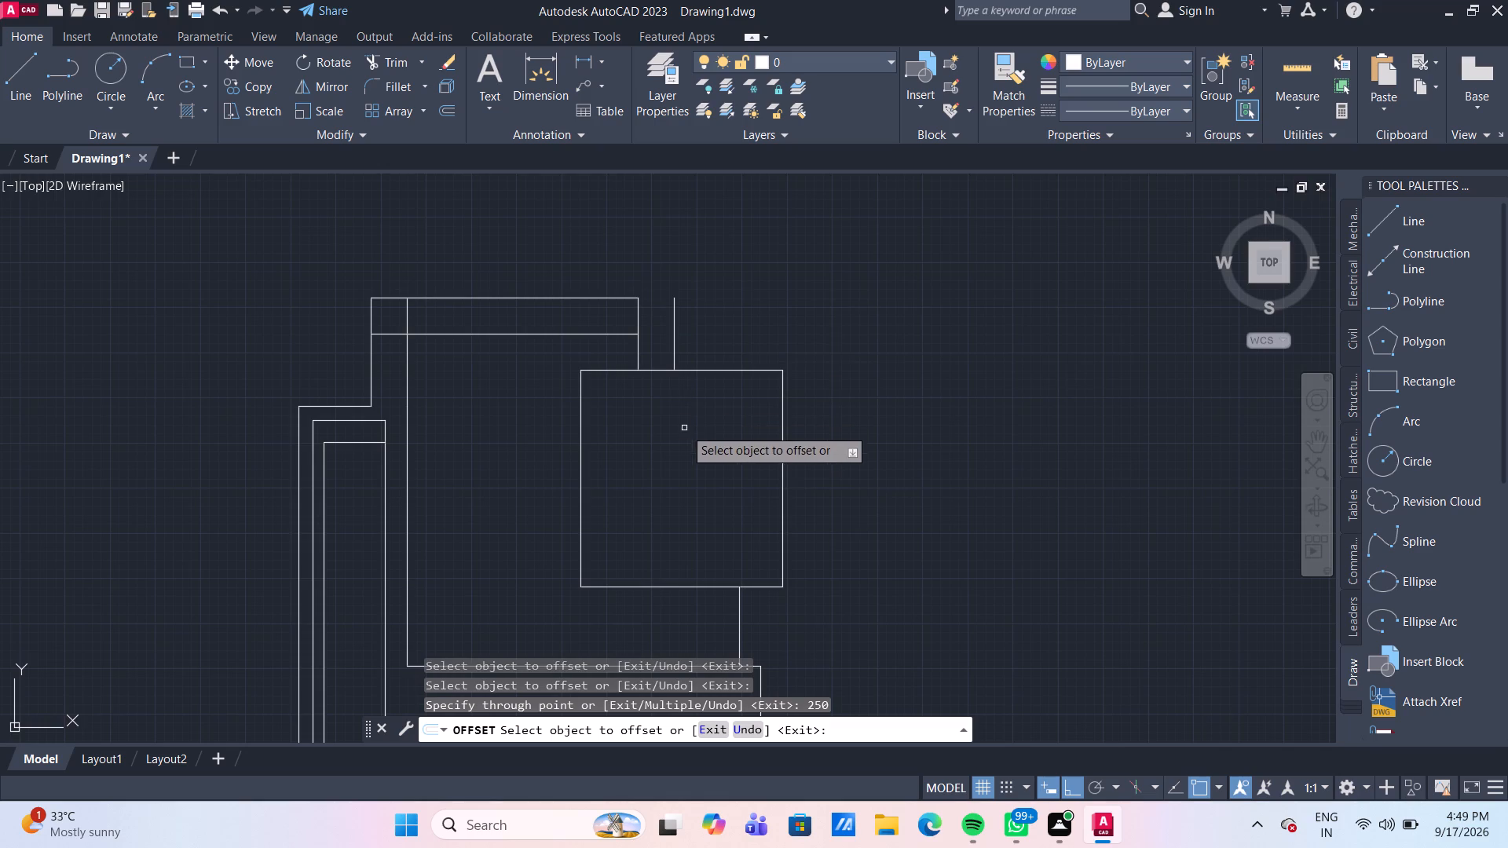
Offset the long horizontal ledge line below the square 250 mm downward.
middle_drag(684, 428, 668, 268)
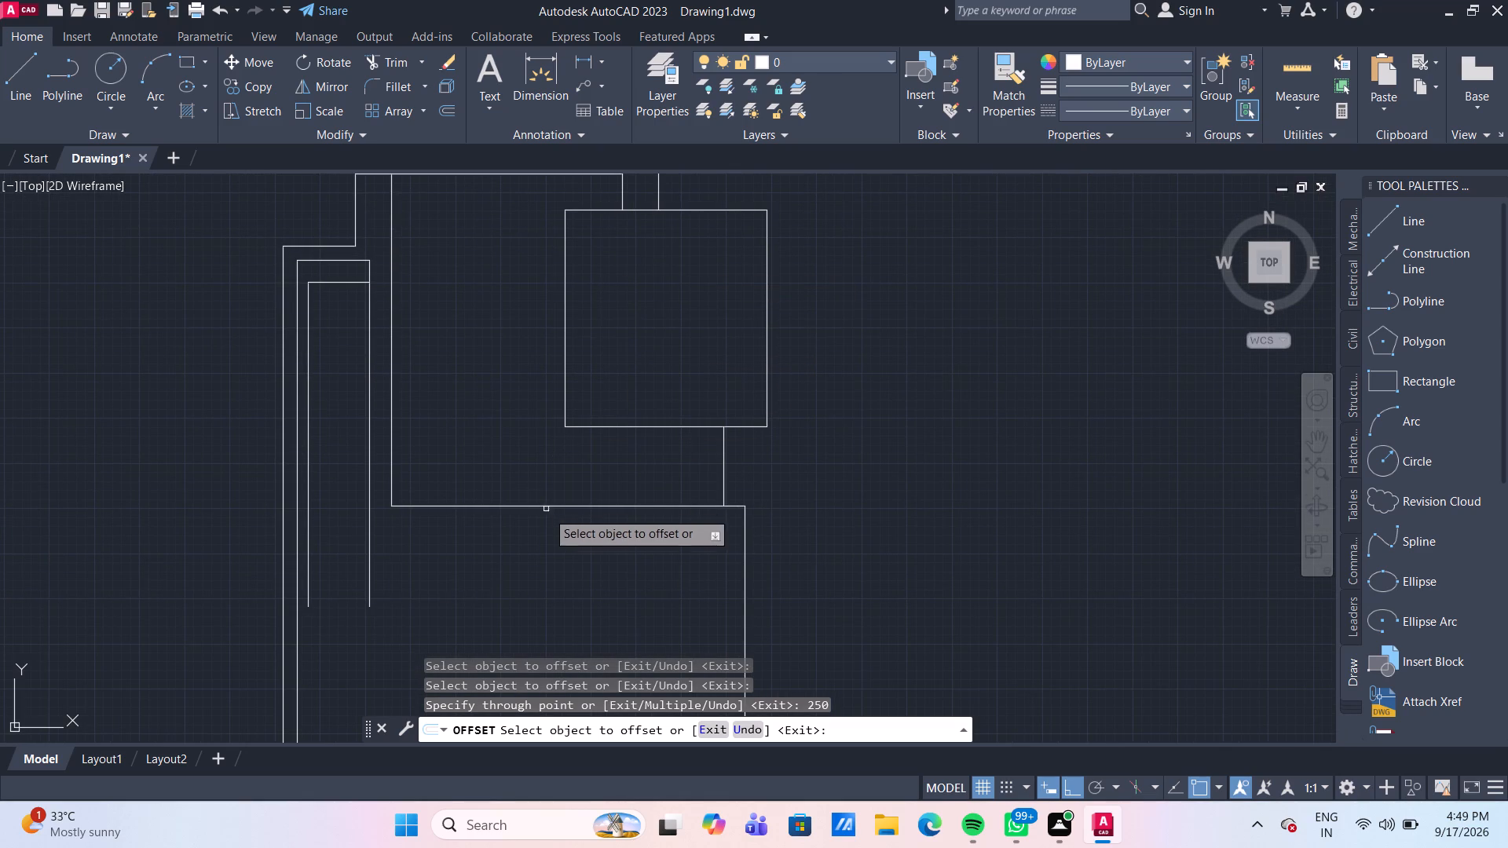
scroll(547, 517, down, 1)
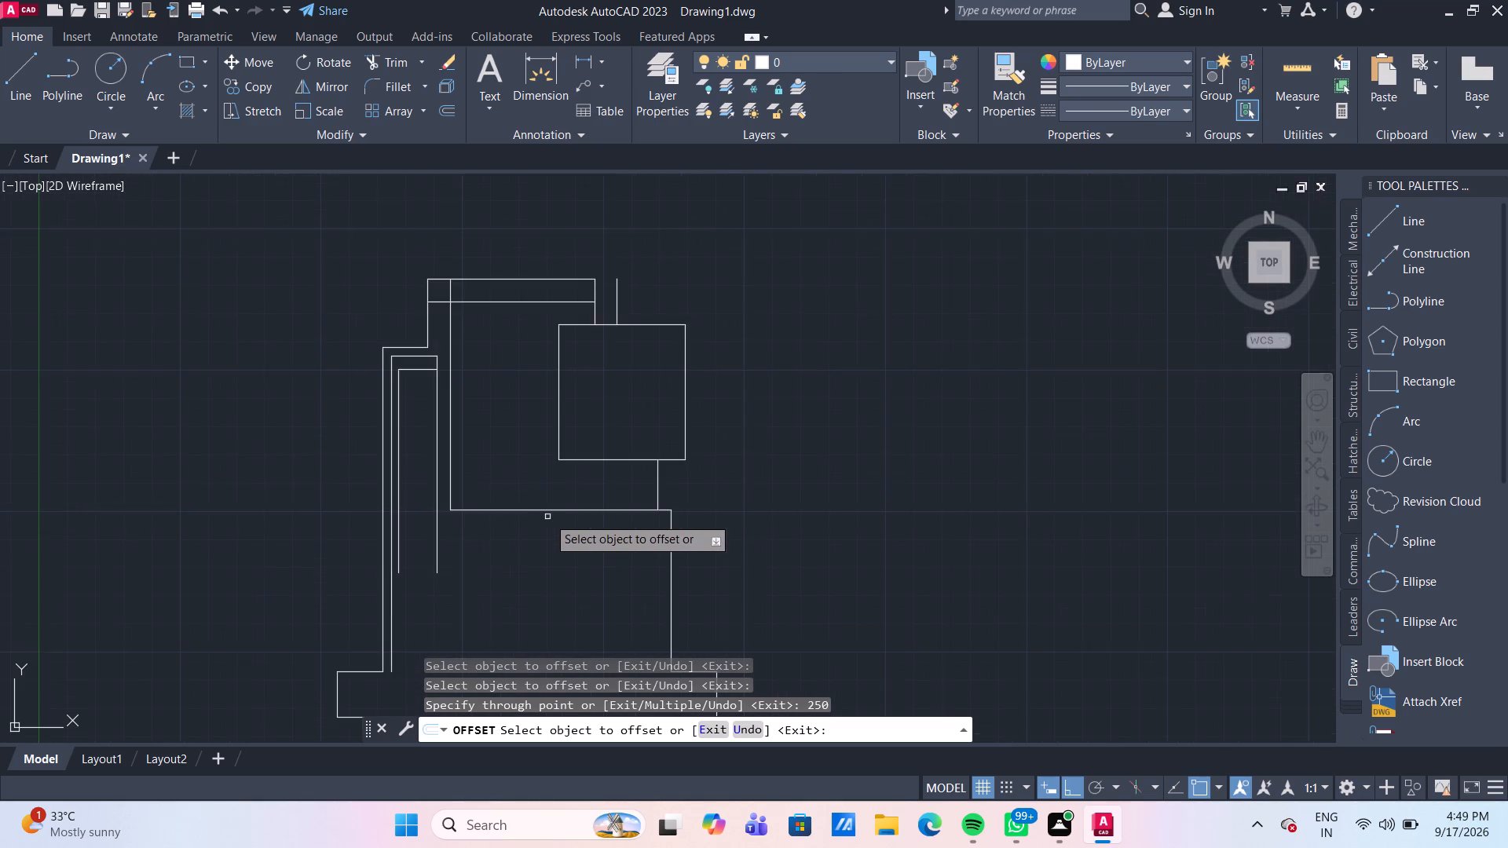
middle_drag(555, 517, 535, 429)
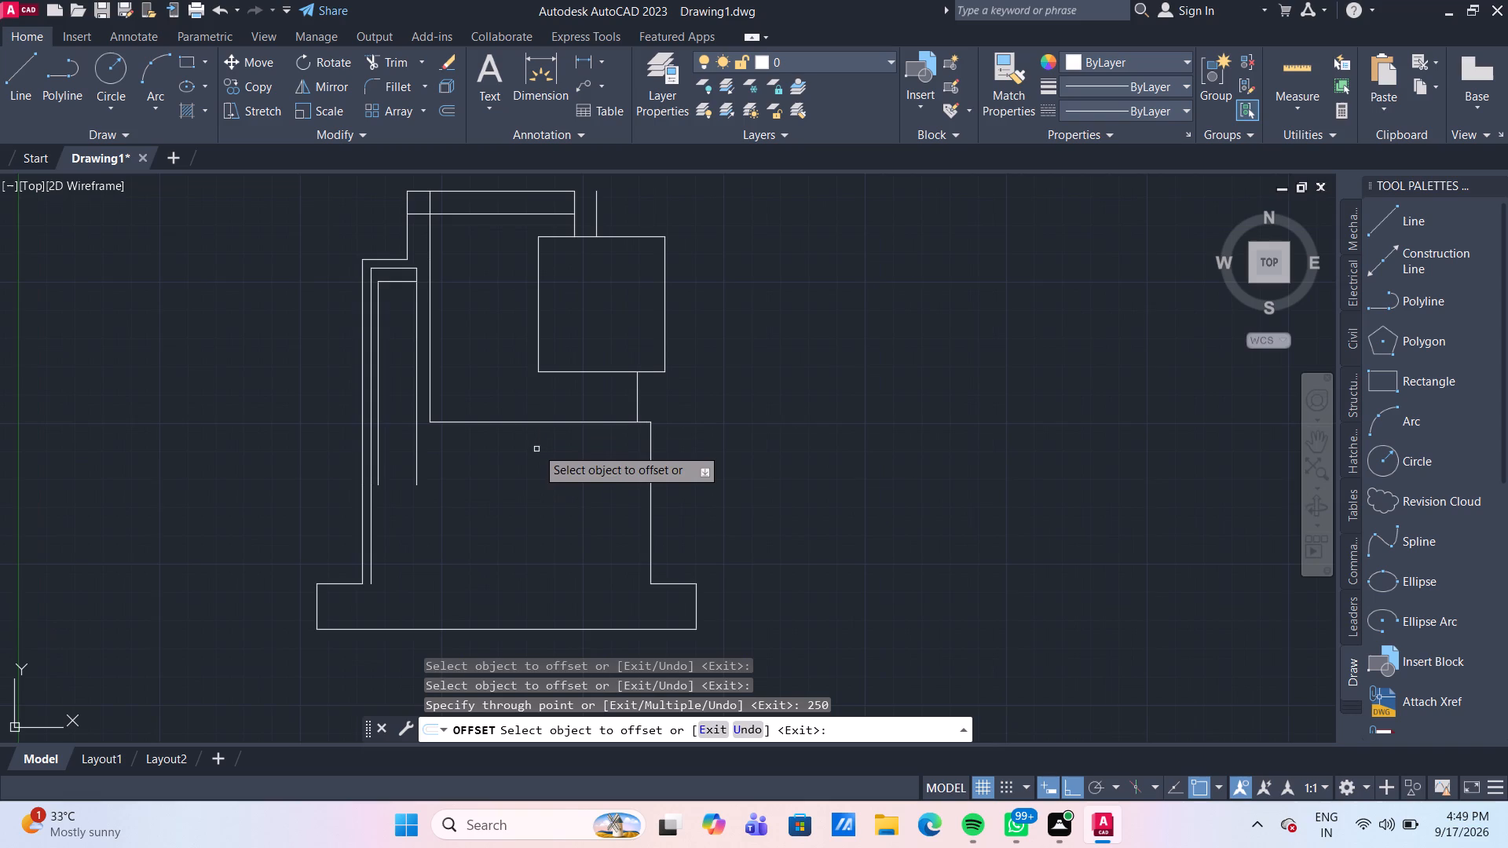
click(531, 423)
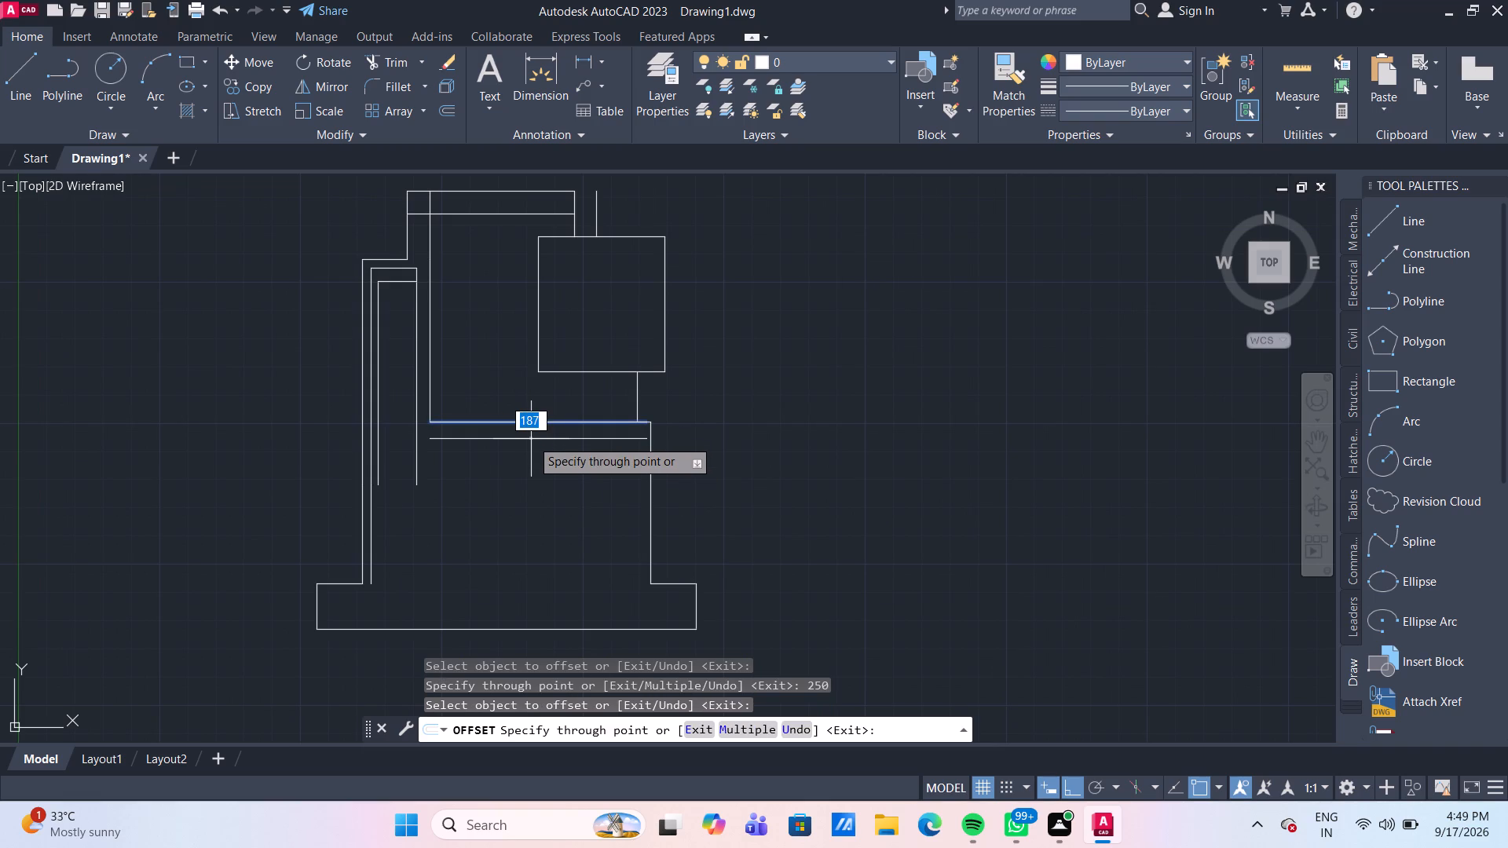
text(250)
key(Return)
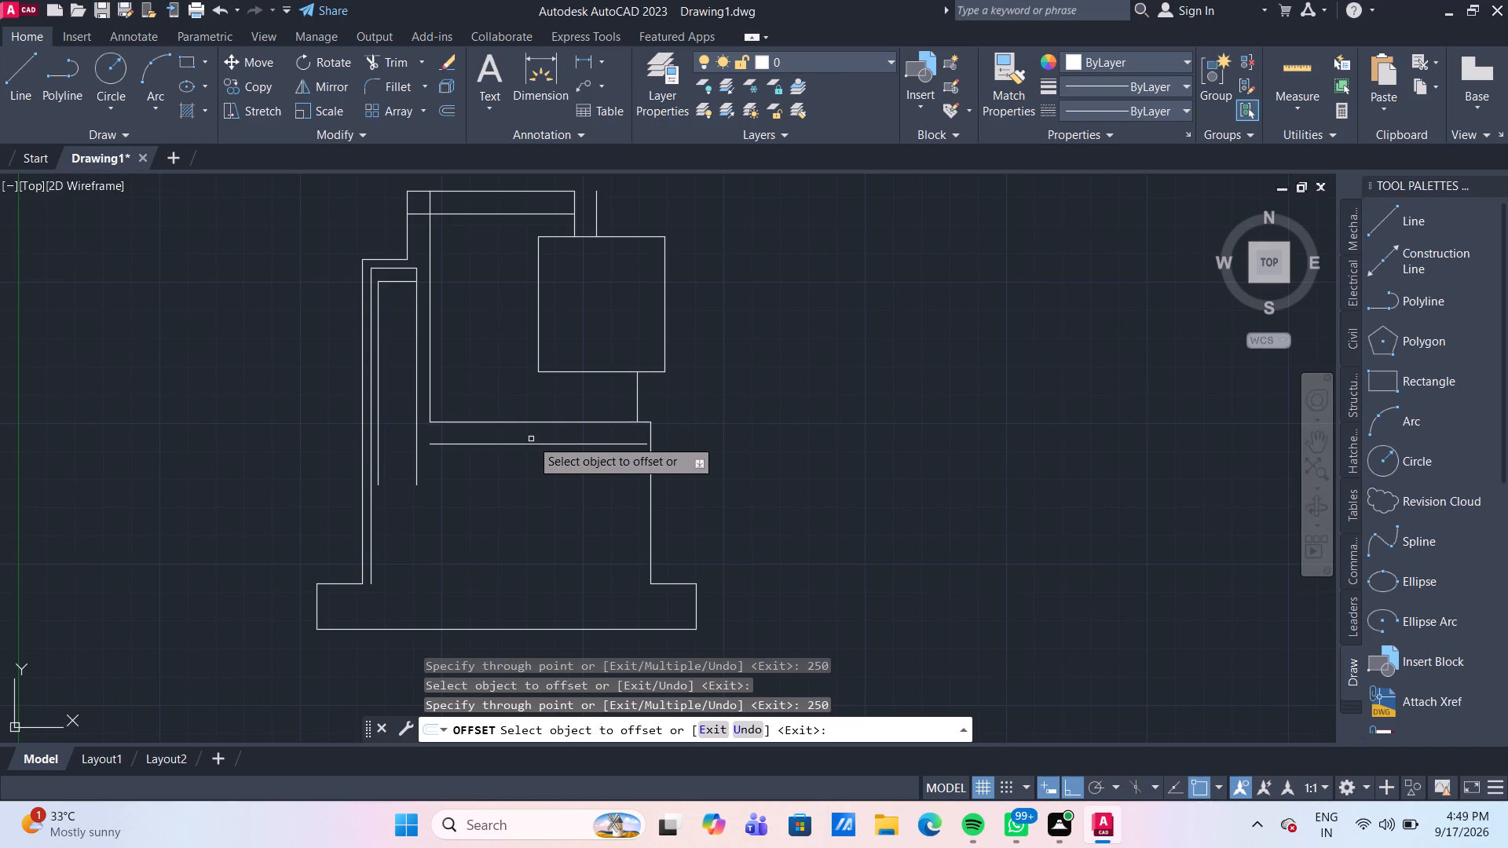
Offset all four sides of the square 250 mm inward.
click(616, 237)
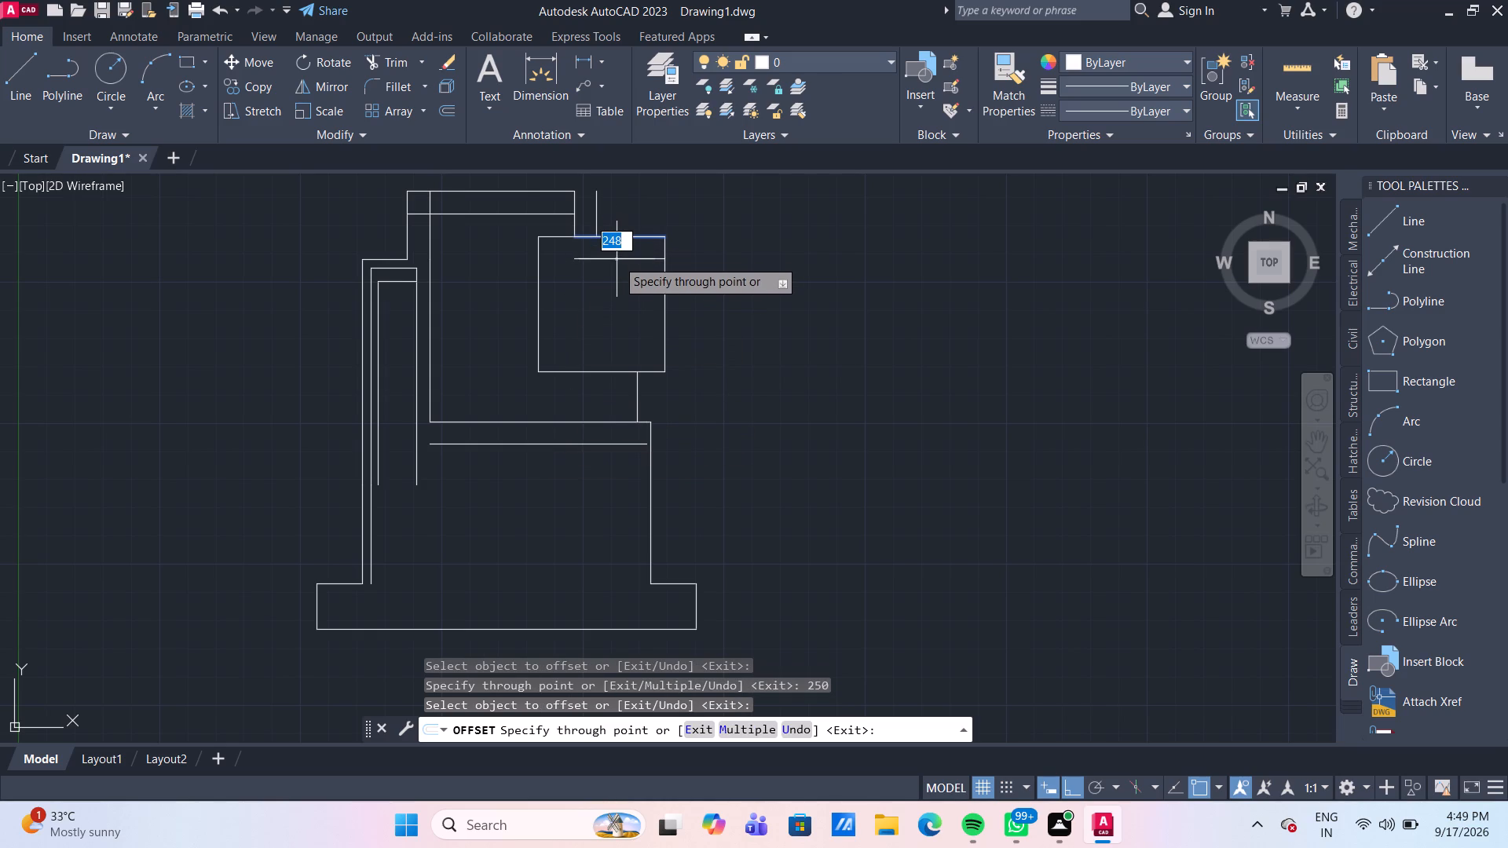
text(250)
key(Return)
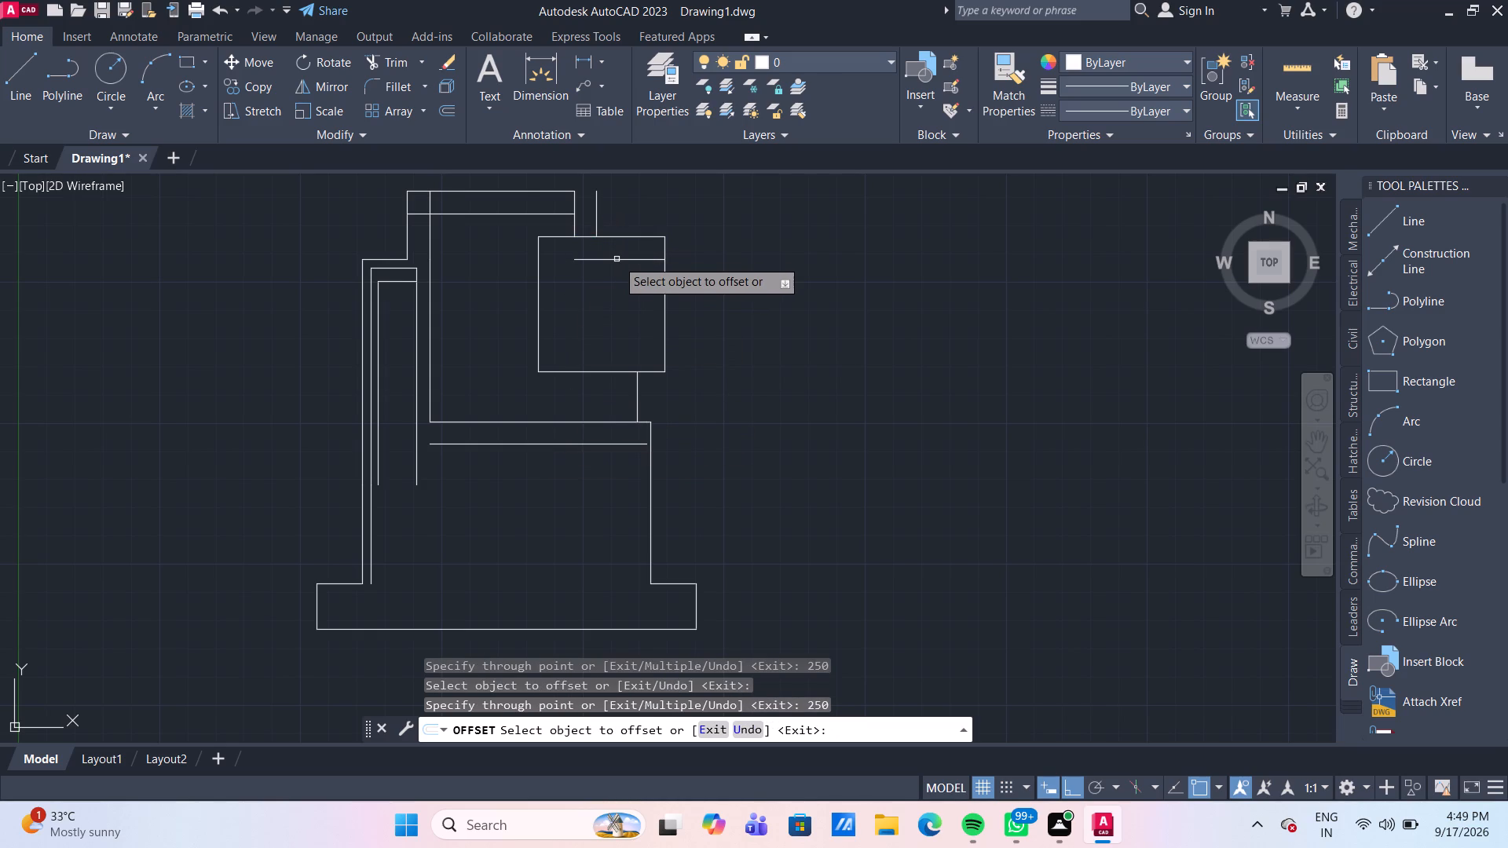
click(539, 285)
text(250)
key(Return)
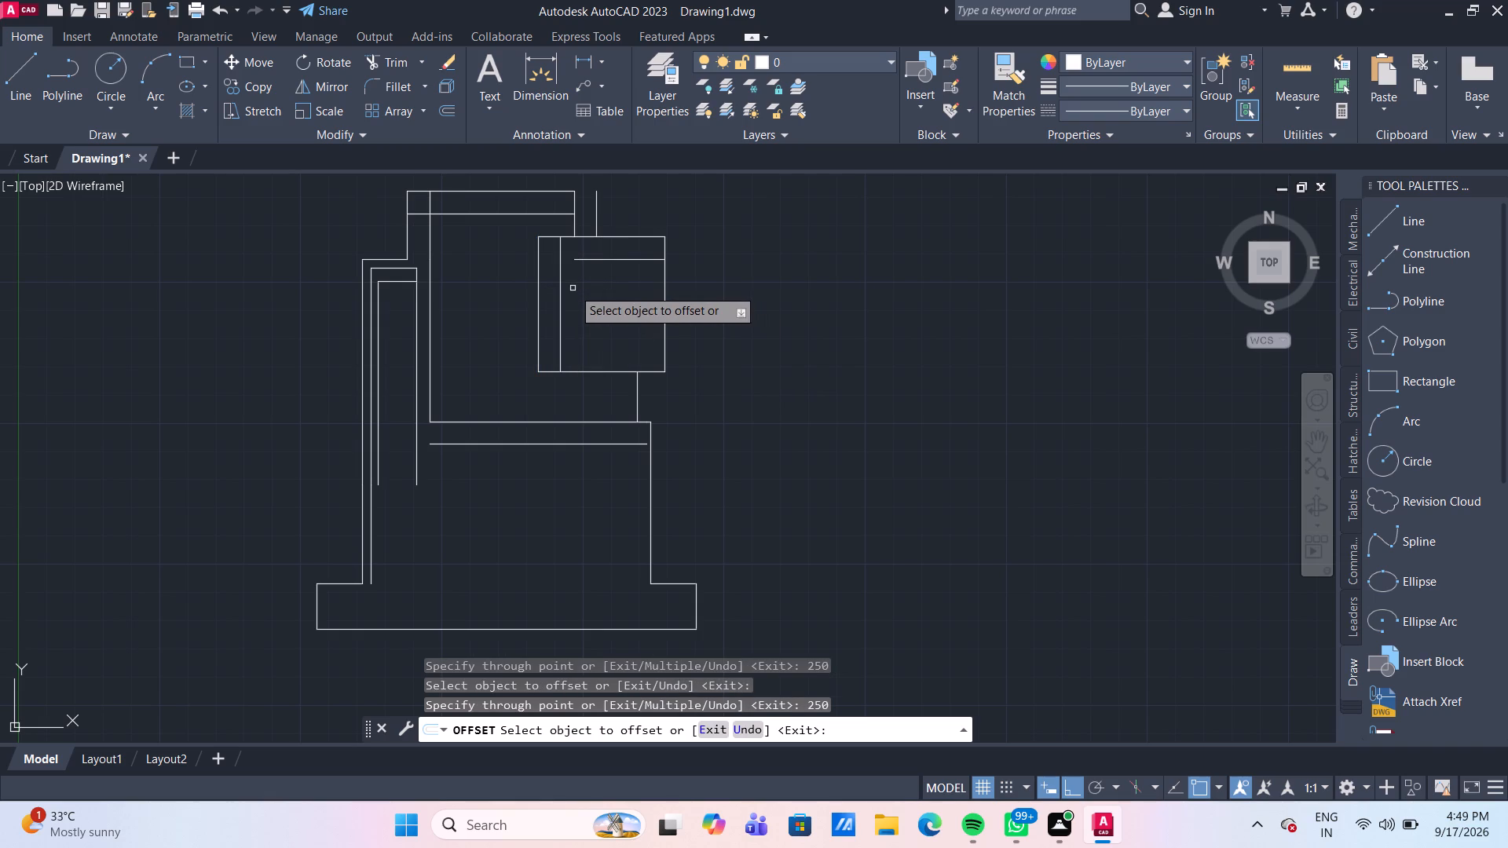
click(596, 375)
text(250)
key(Return)
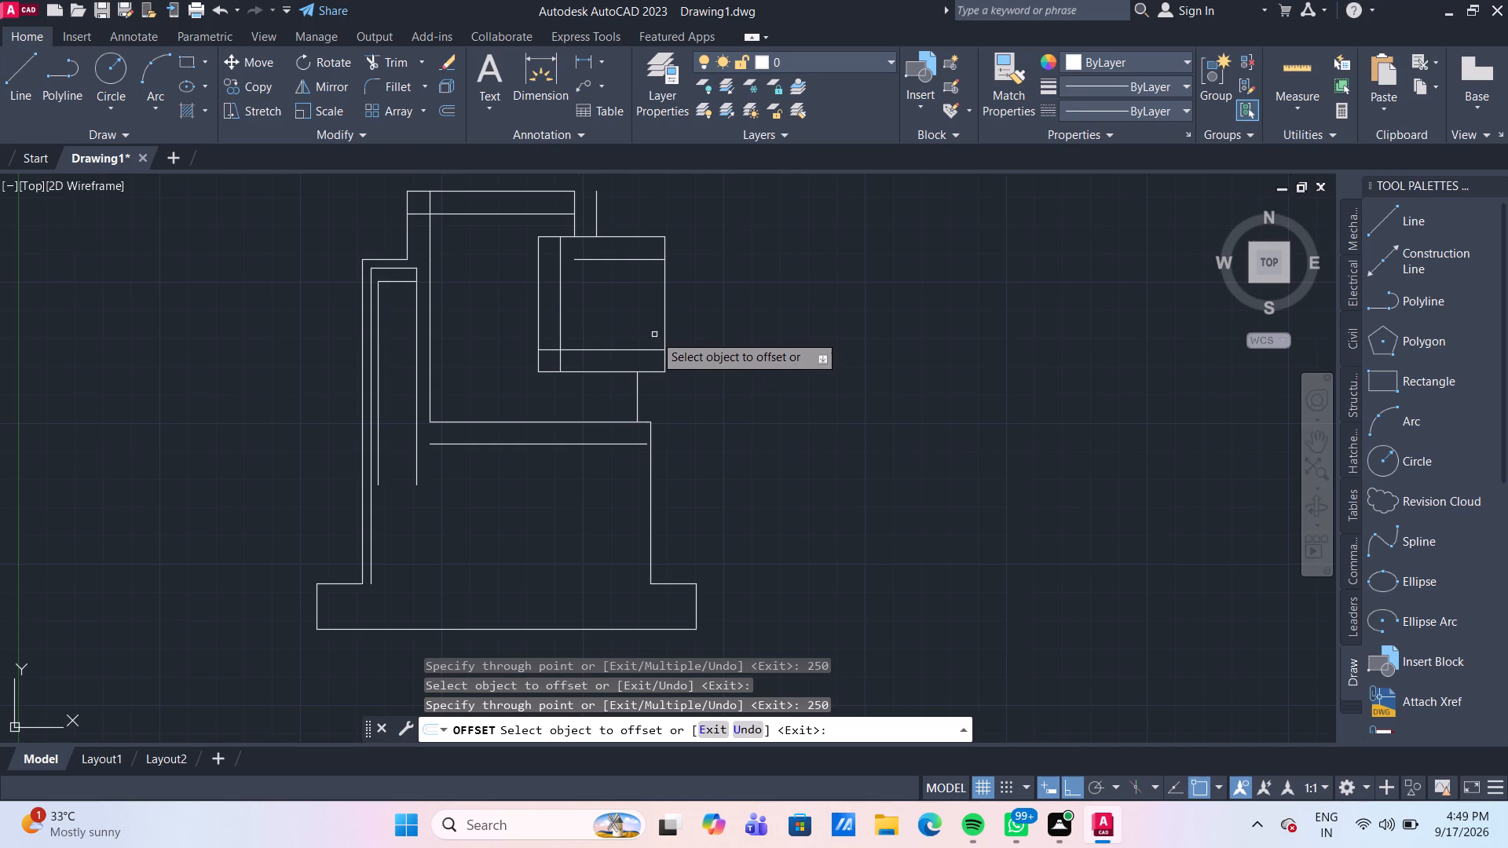
click(664, 324)
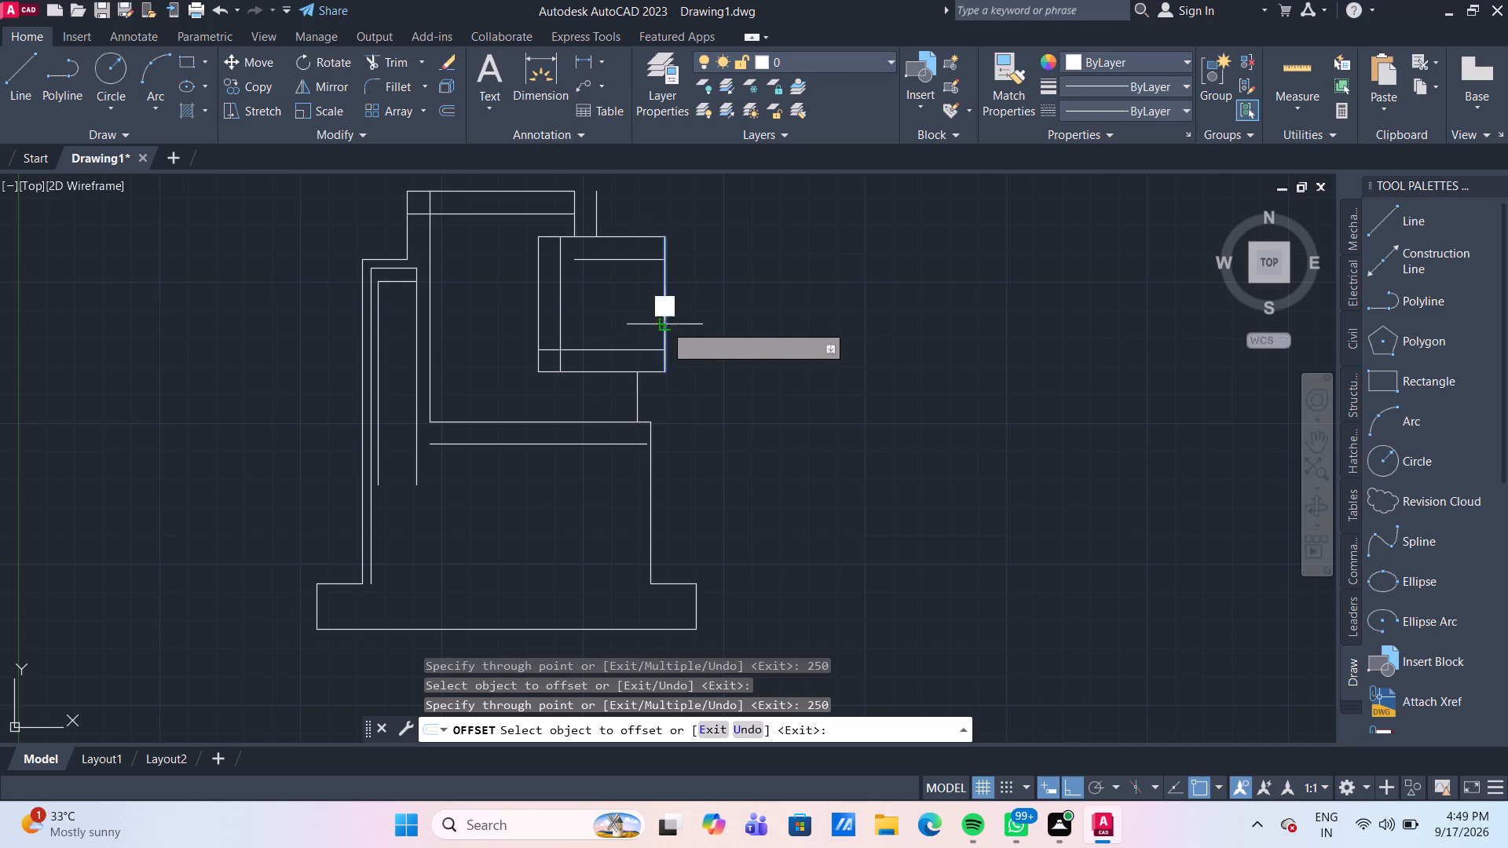
text(250)
key(Return)
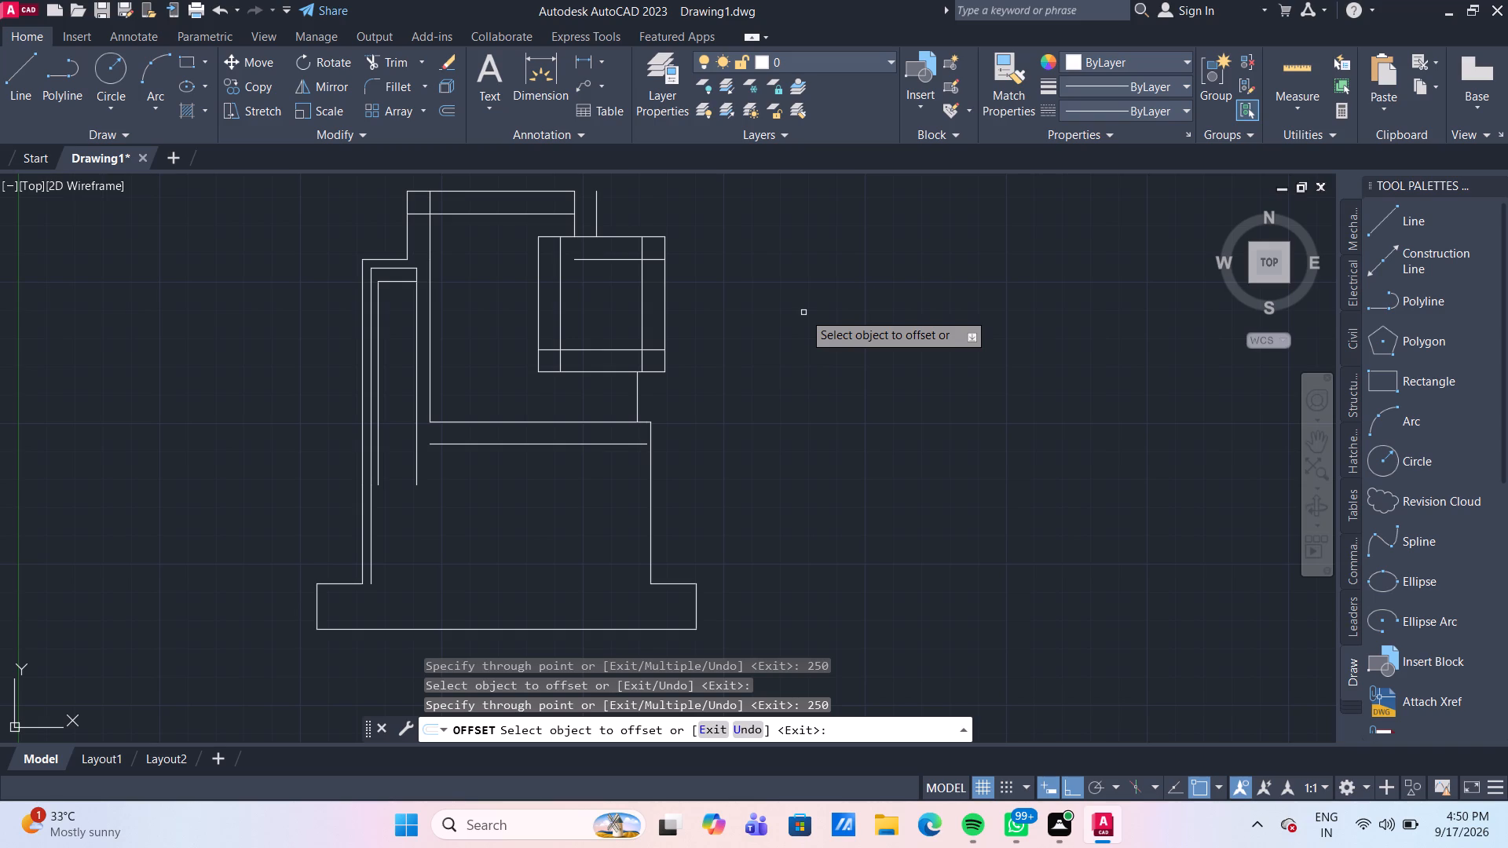
key(Escape)
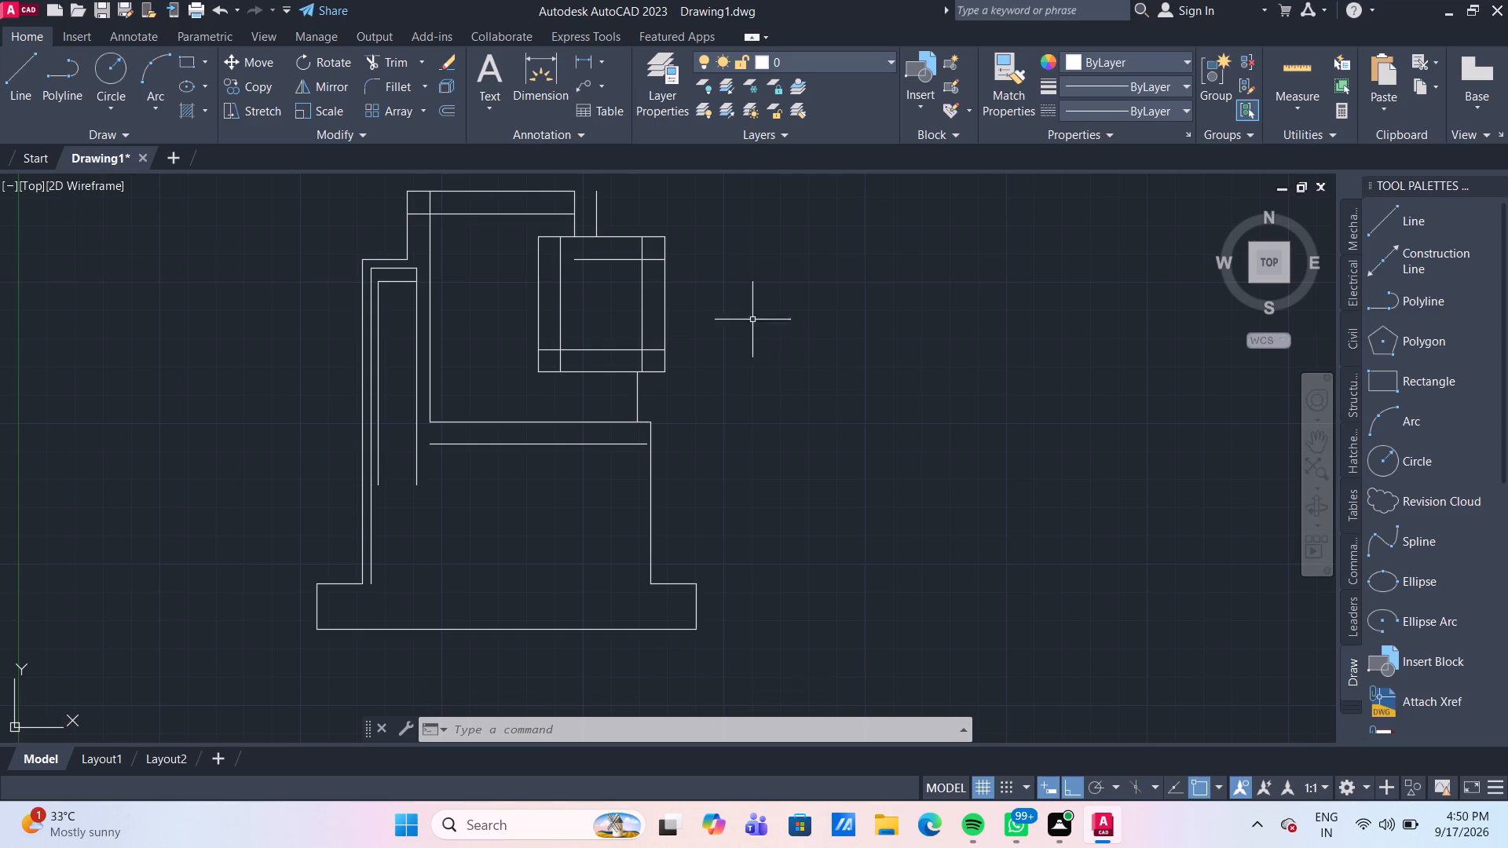
Extend the outline's top edge to the outer short vertical line above the square.
scroll(532, 258, up, 1)
middle_drag(534, 258, 565, 368)
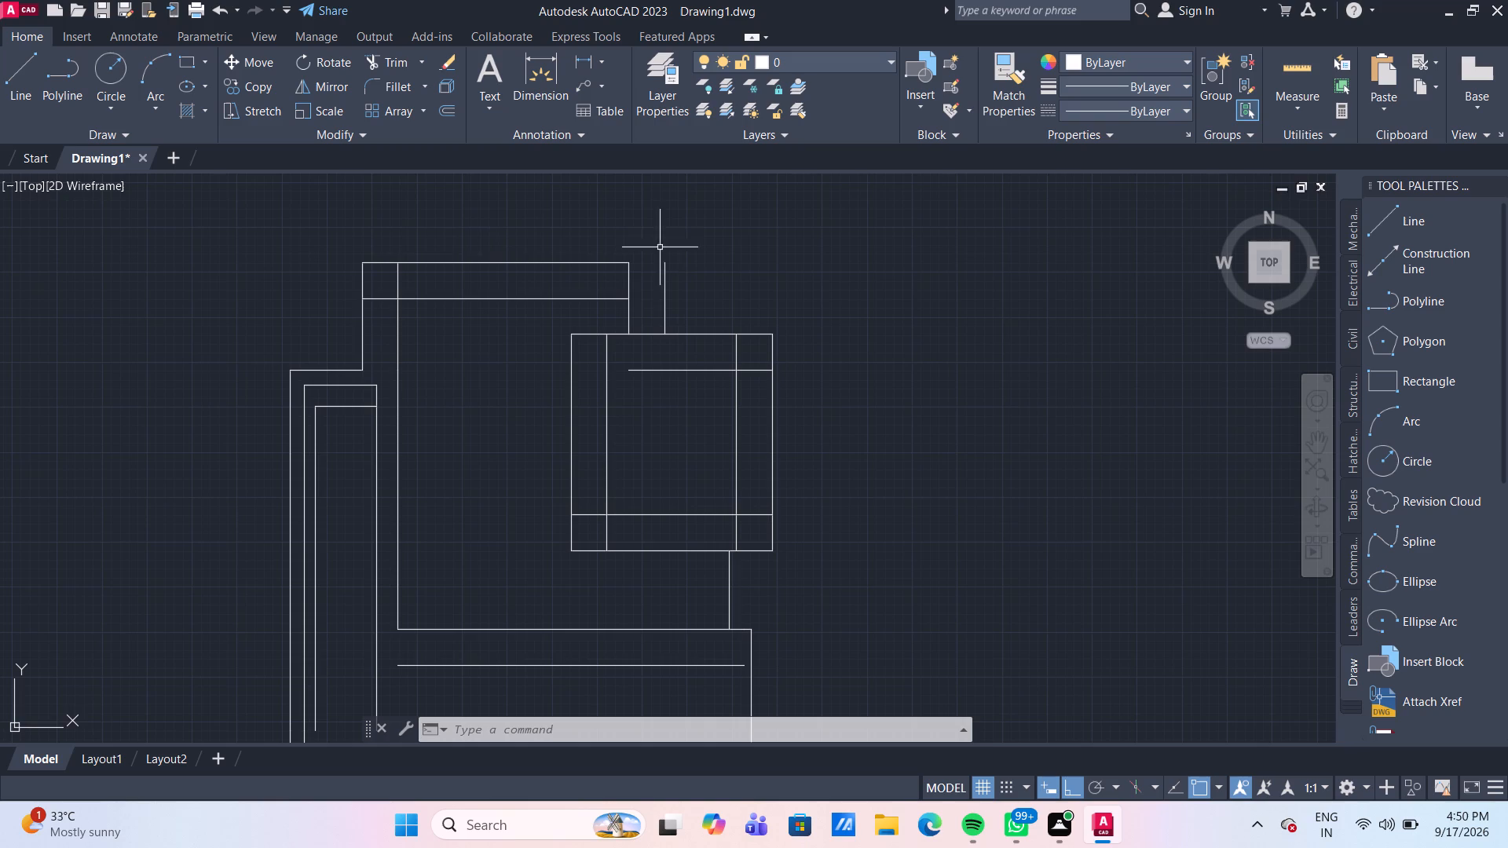
text(EX)
key(Return)
click(566, 263)
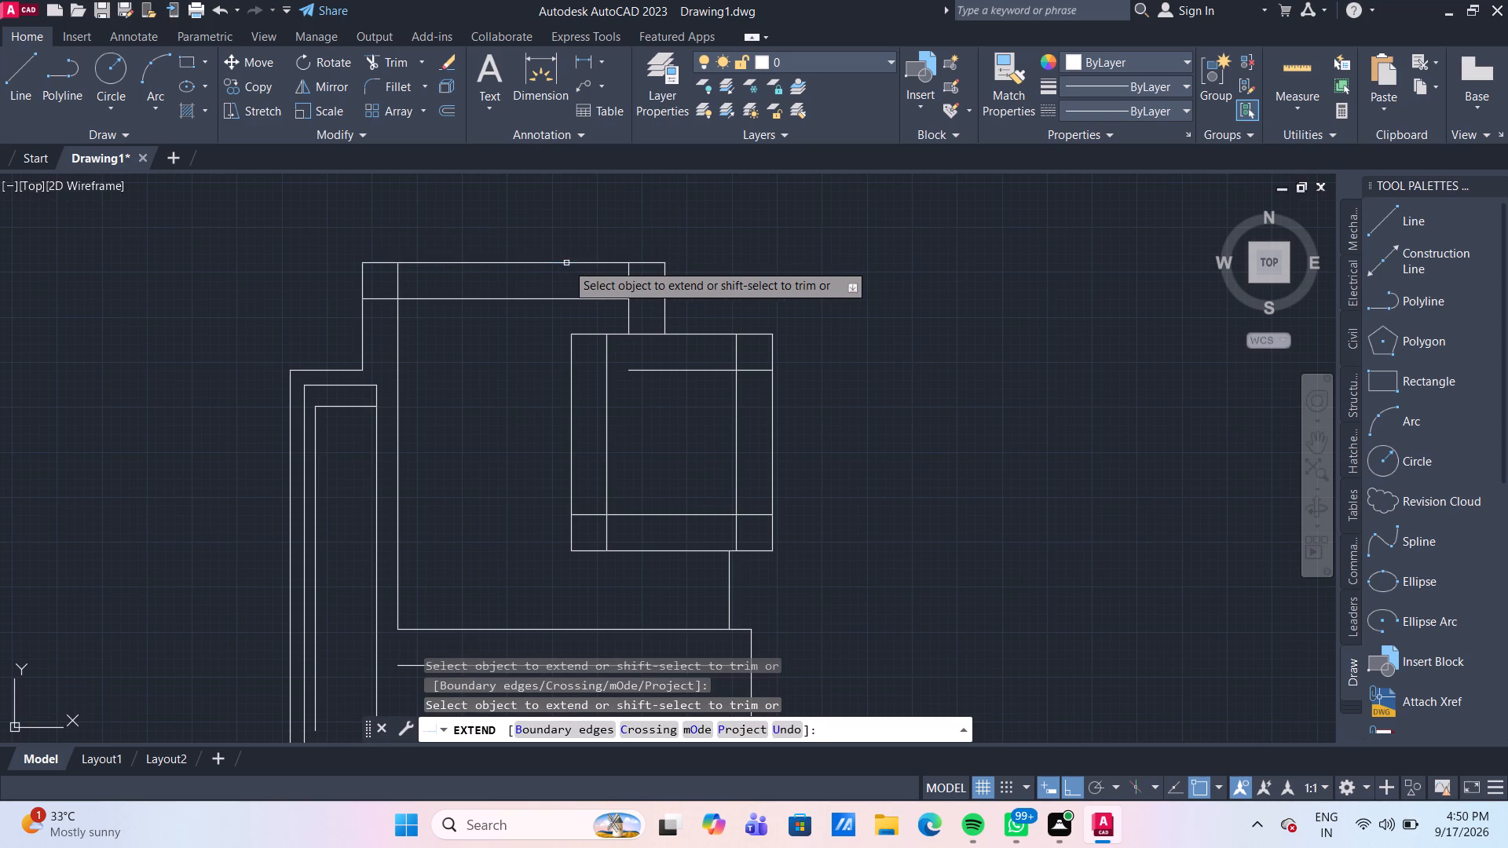
Extend the square's upper inner horizontal line through the inner vertical line to the square's left side.
click(667, 371)
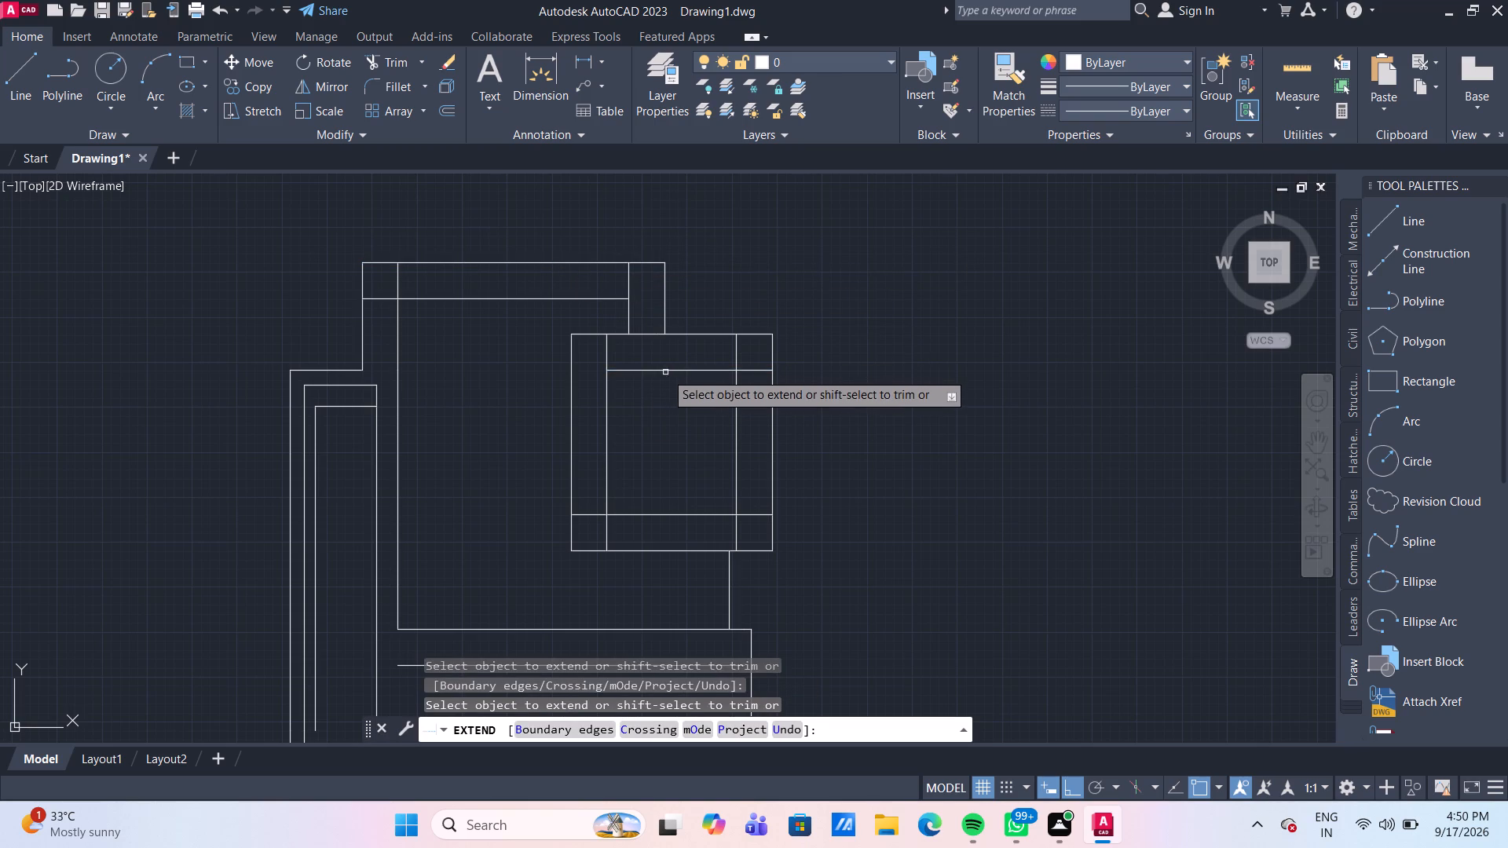
click(655, 371)
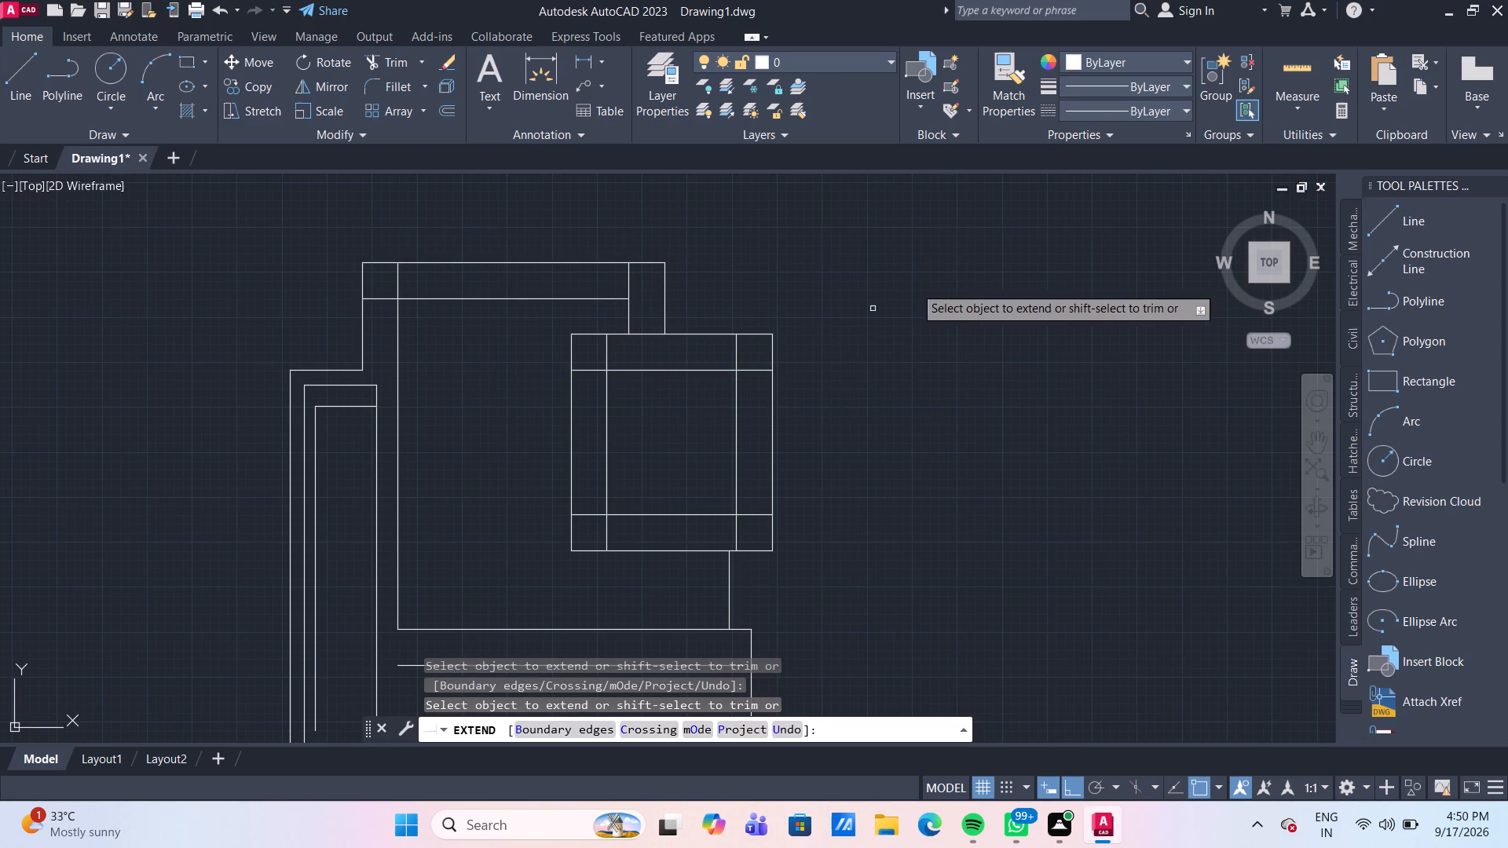
scroll(935, 273, down, 2)
key(Escape)
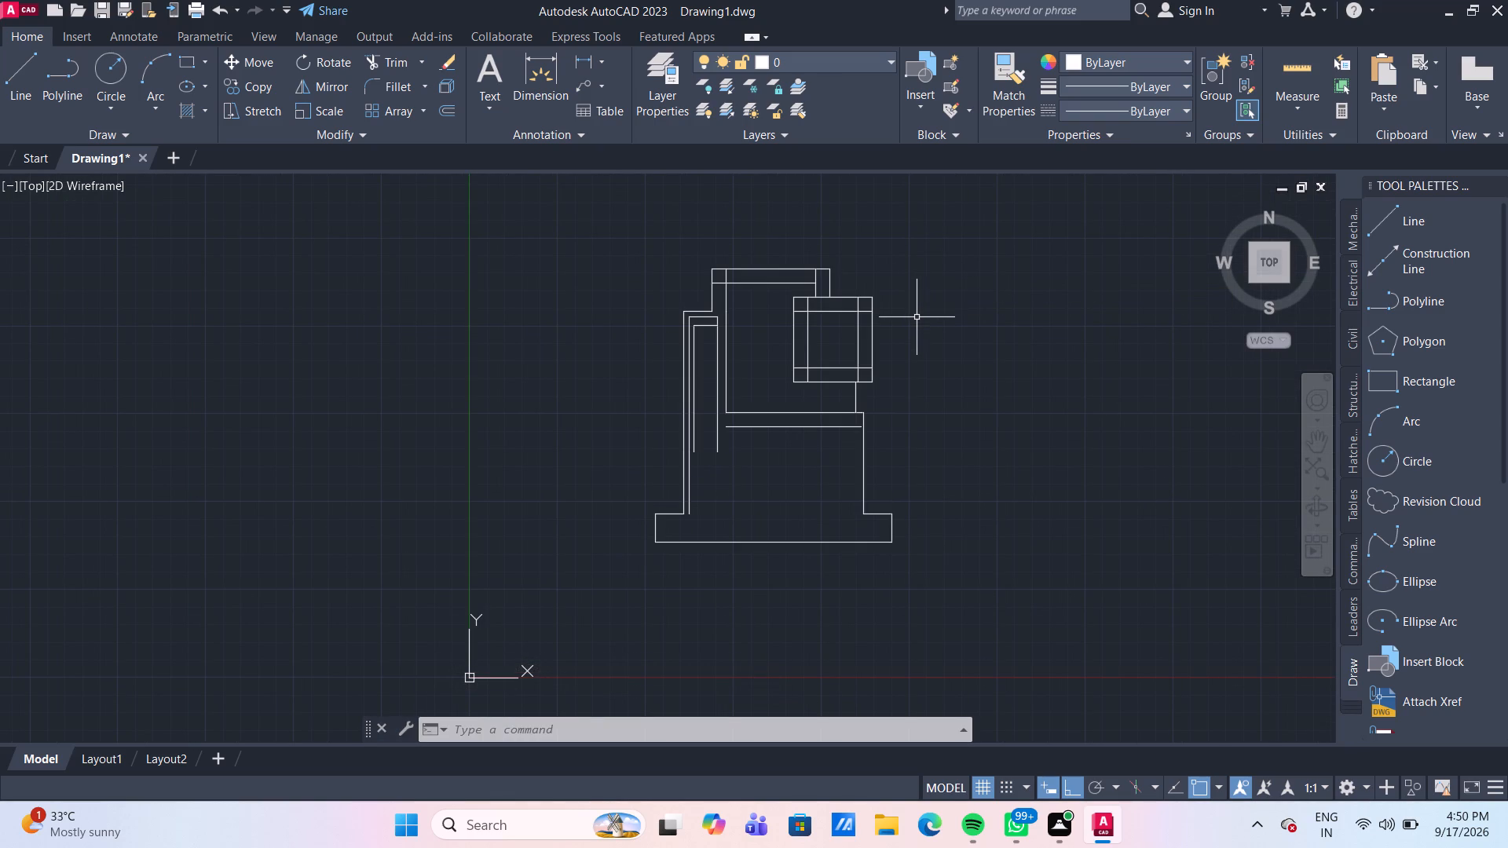
Trim the inner lines' overhanging ends at both corners of the 250 mm band below the outline's top edge.
scroll(895, 331, up, 1)
middle_drag(902, 331, 790, 412)
scroll(790, 412, up, 1)
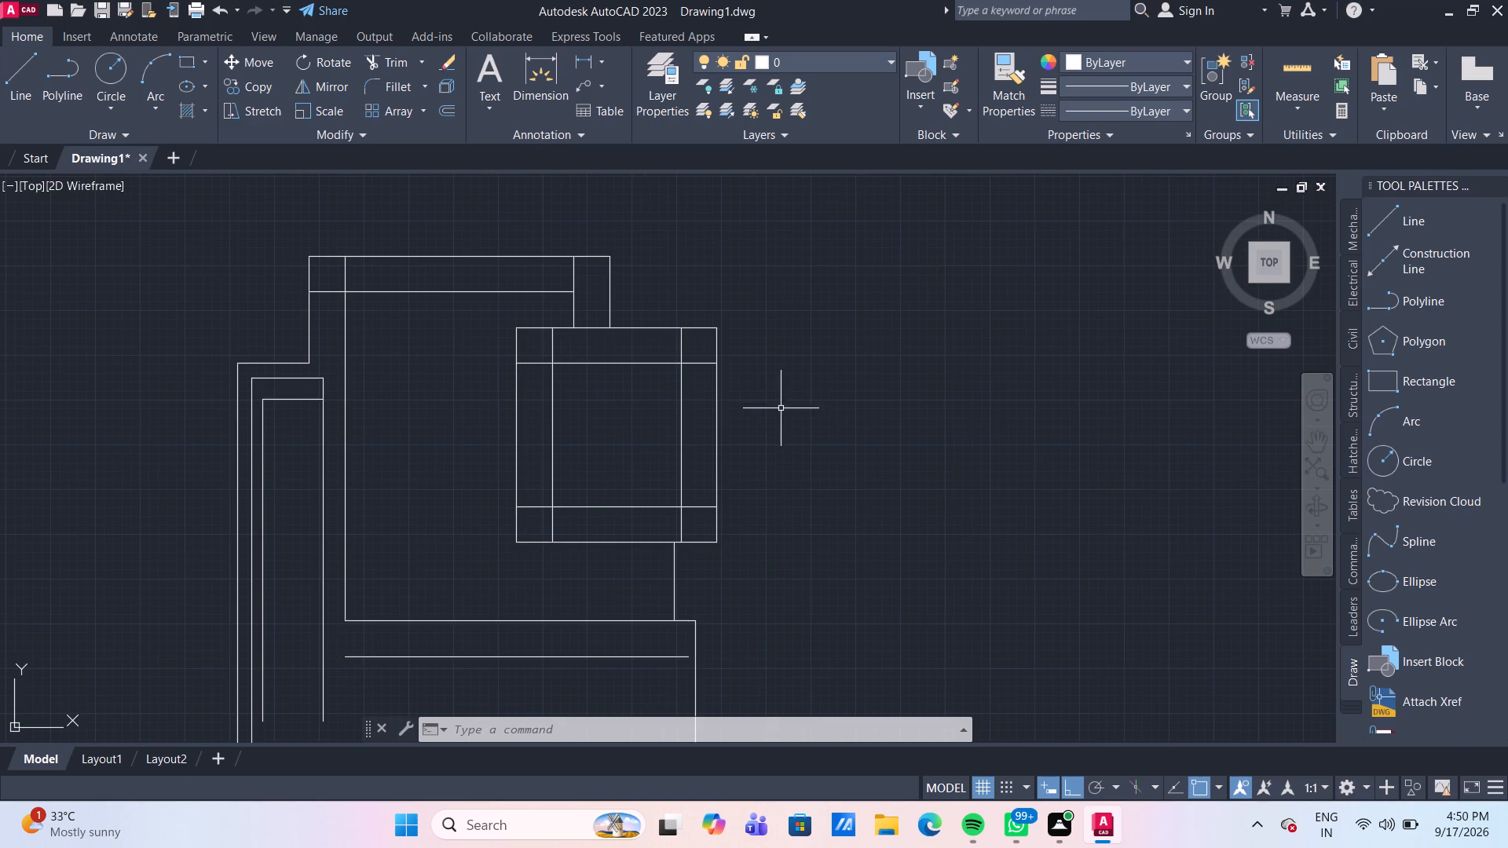
scroll(725, 272, down, 3)
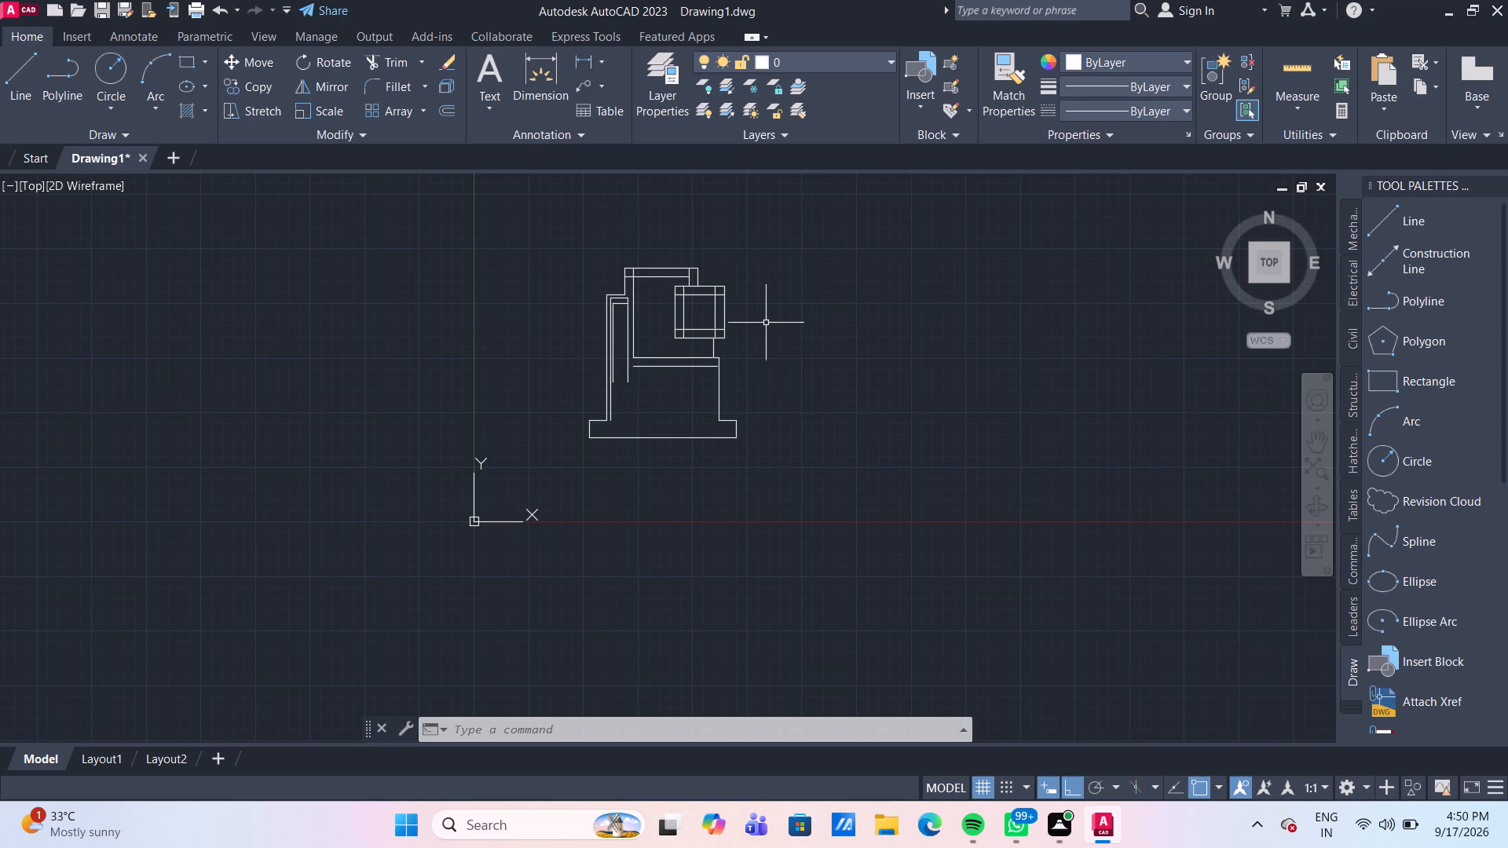
scroll(755, 328, up, 2)
scroll(548, 270, up, 2)
middle_drag(548, 270, 653, 458)
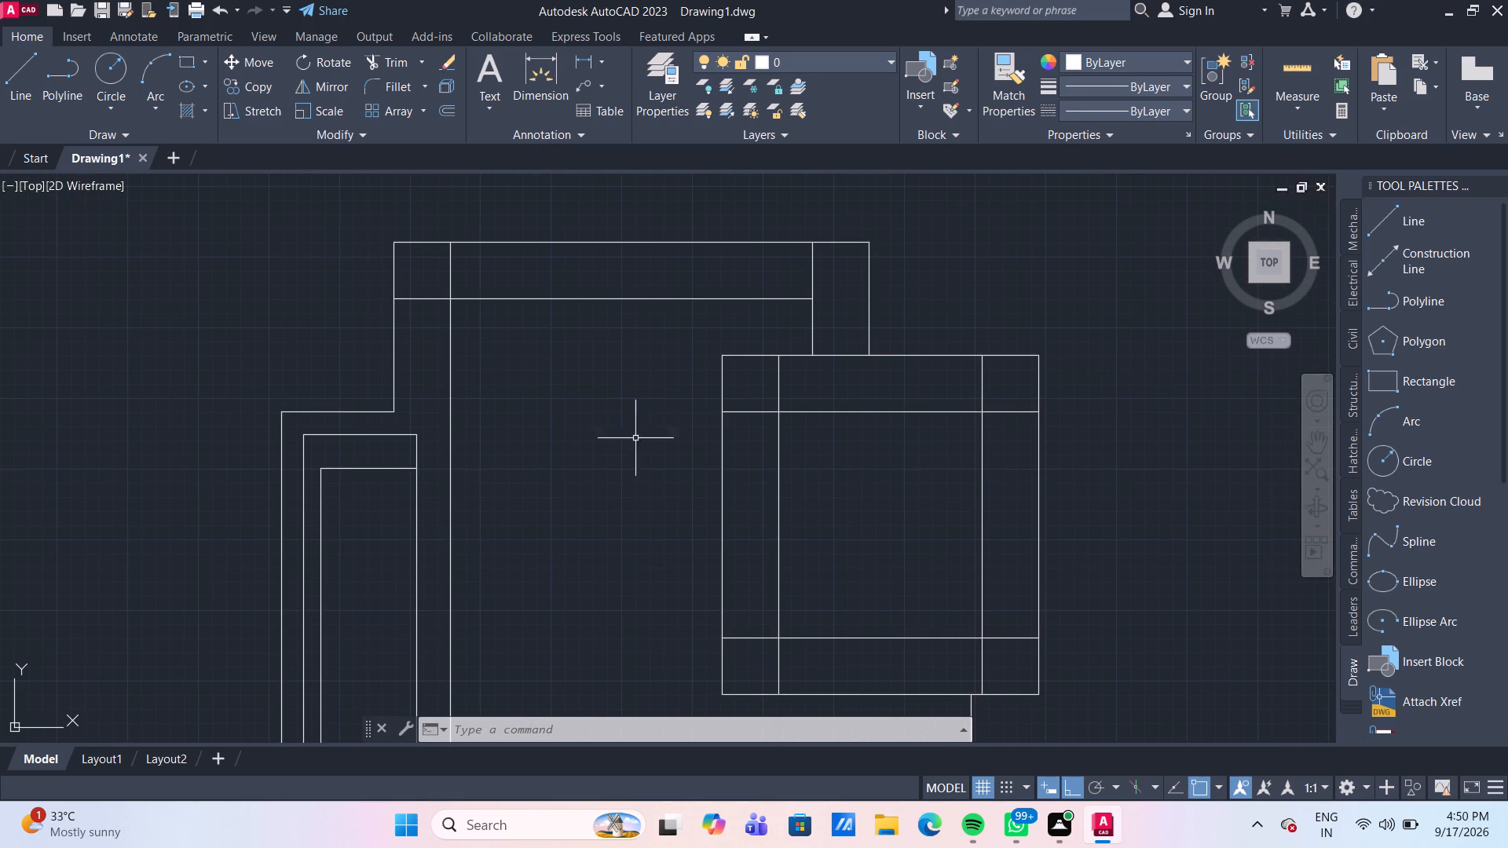
text(TR)
key(Return)
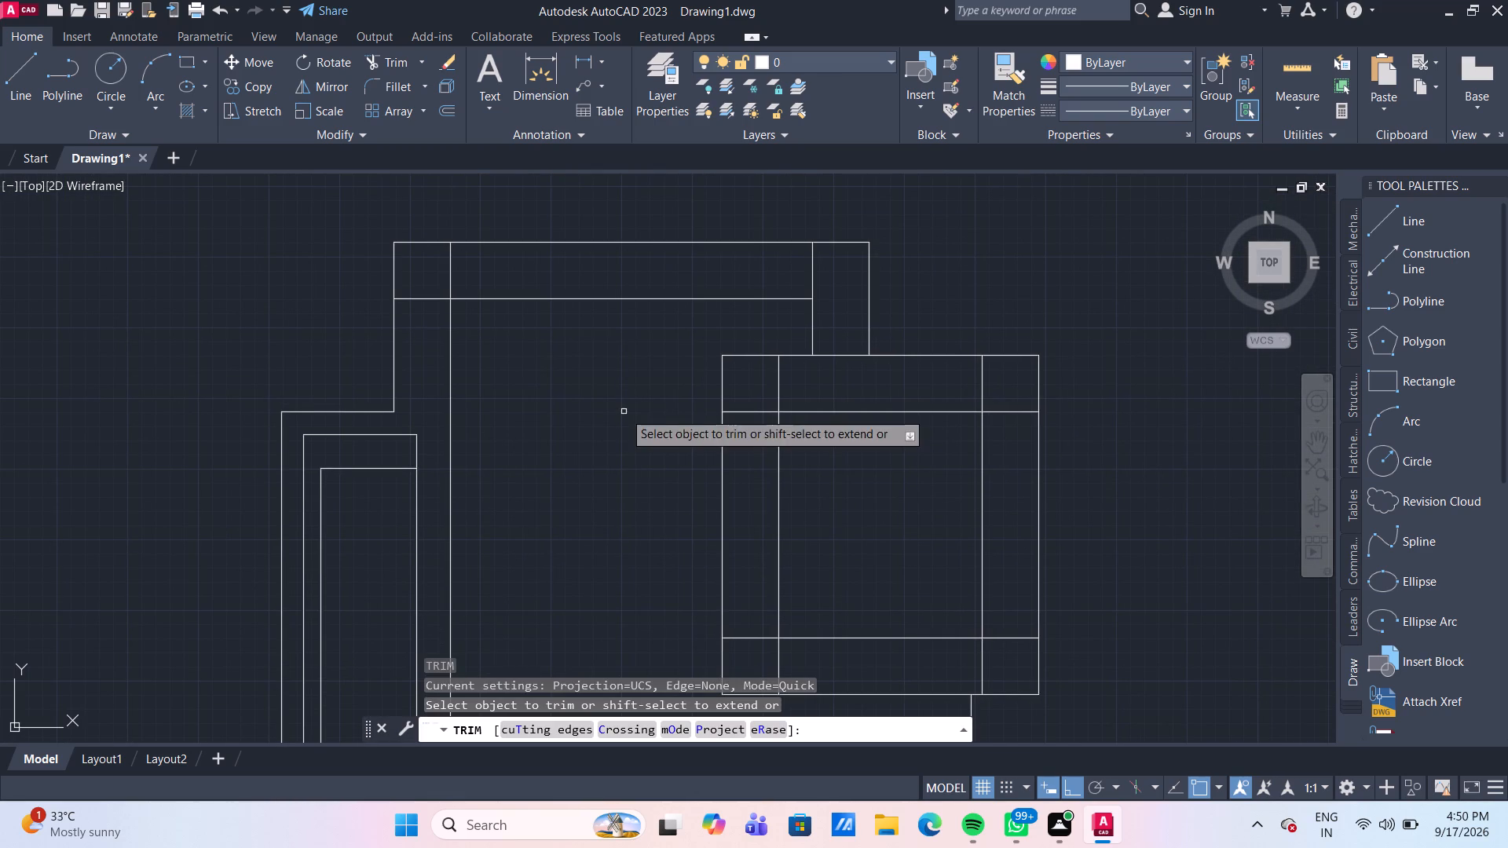
click(423, 306)
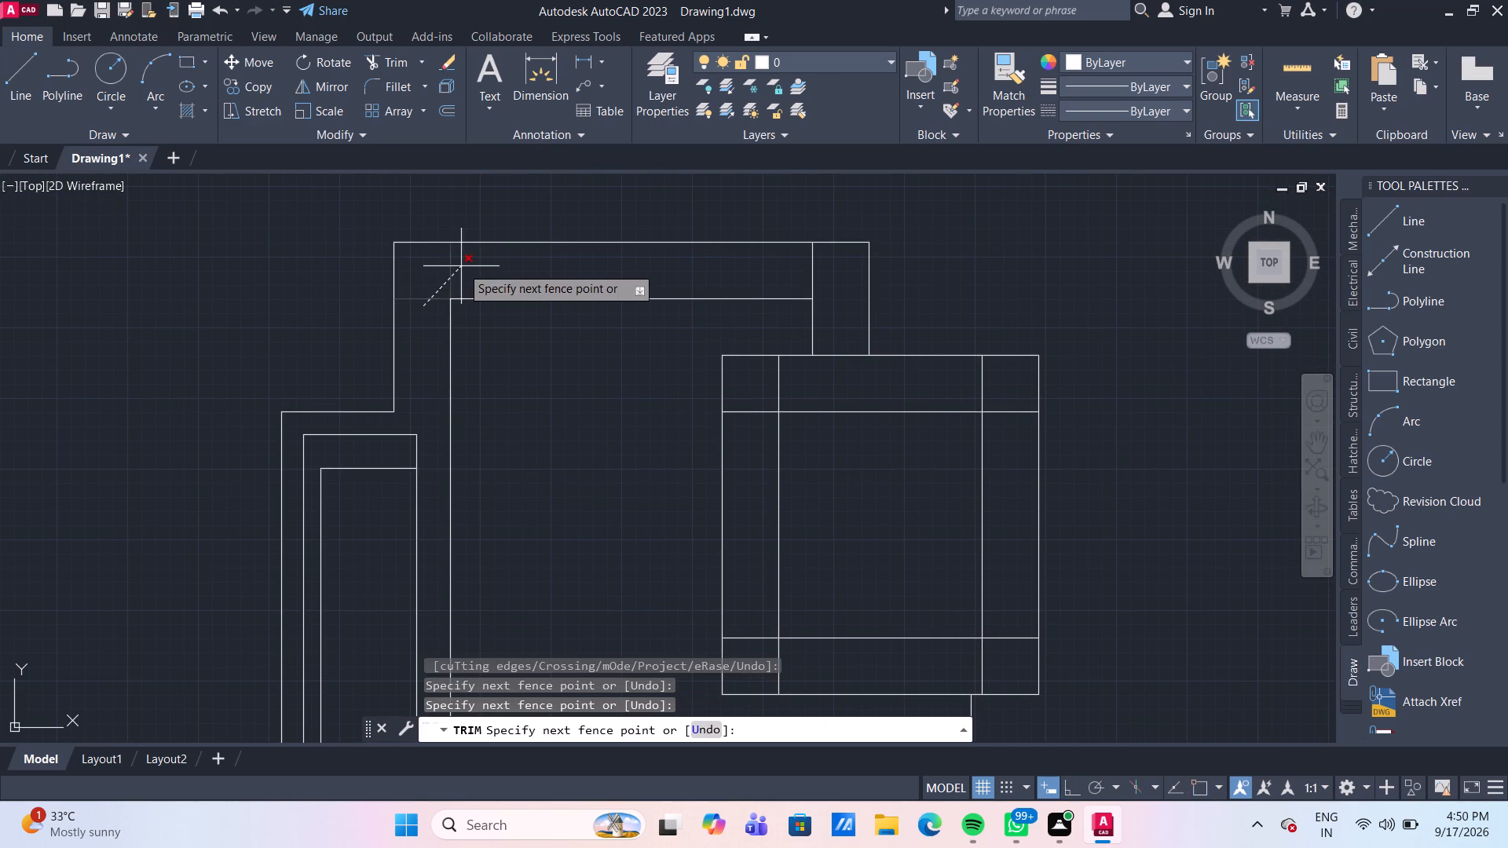
click(461, 266)
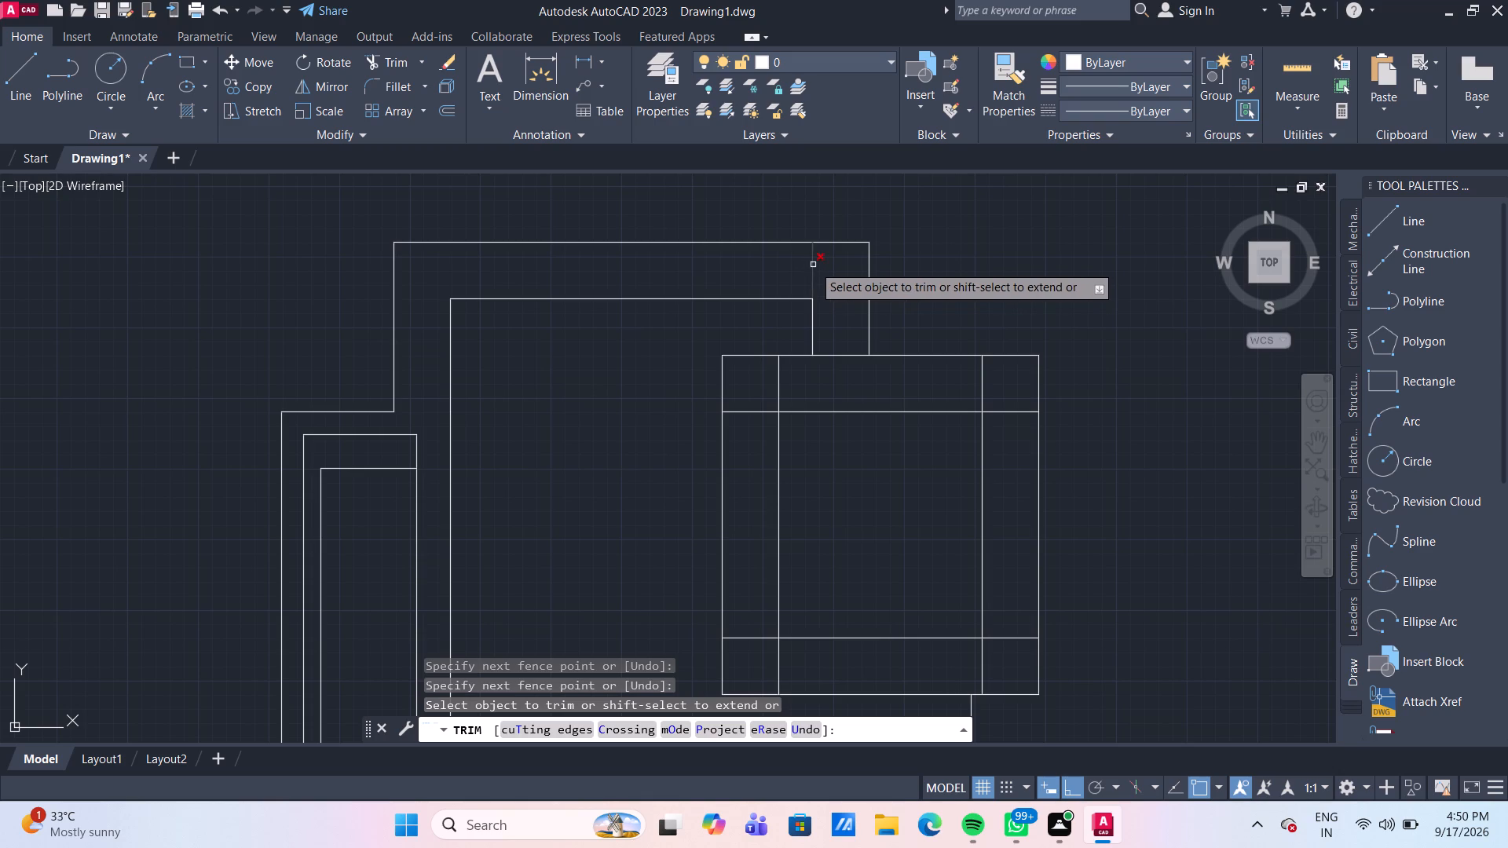
click(813, 265)
scroll(821, 268, down, 3)
scroll(733, 401, up, 2)
middle_drag(724, 359, 697, 393)
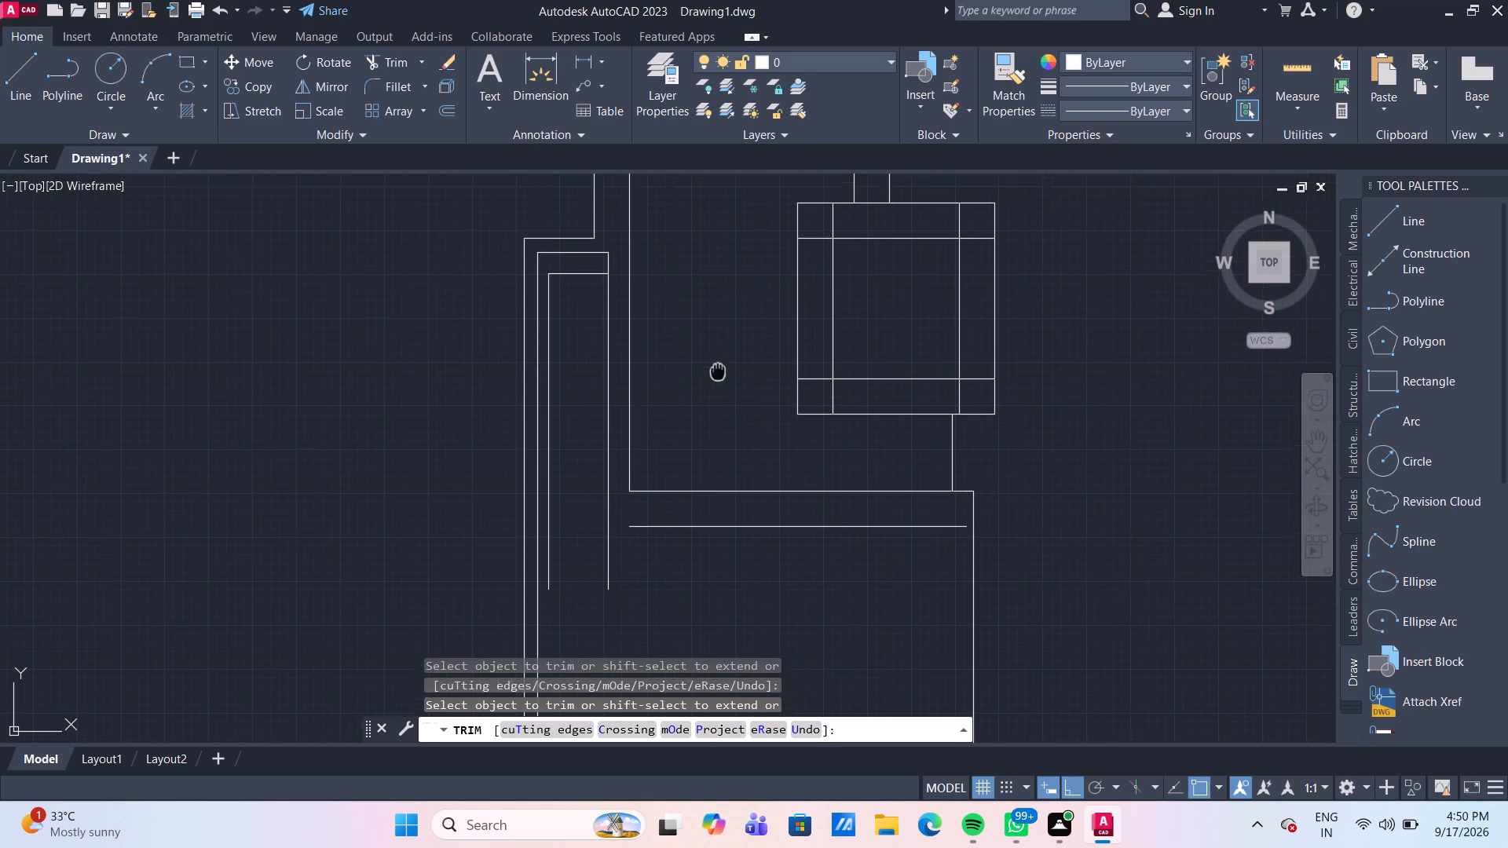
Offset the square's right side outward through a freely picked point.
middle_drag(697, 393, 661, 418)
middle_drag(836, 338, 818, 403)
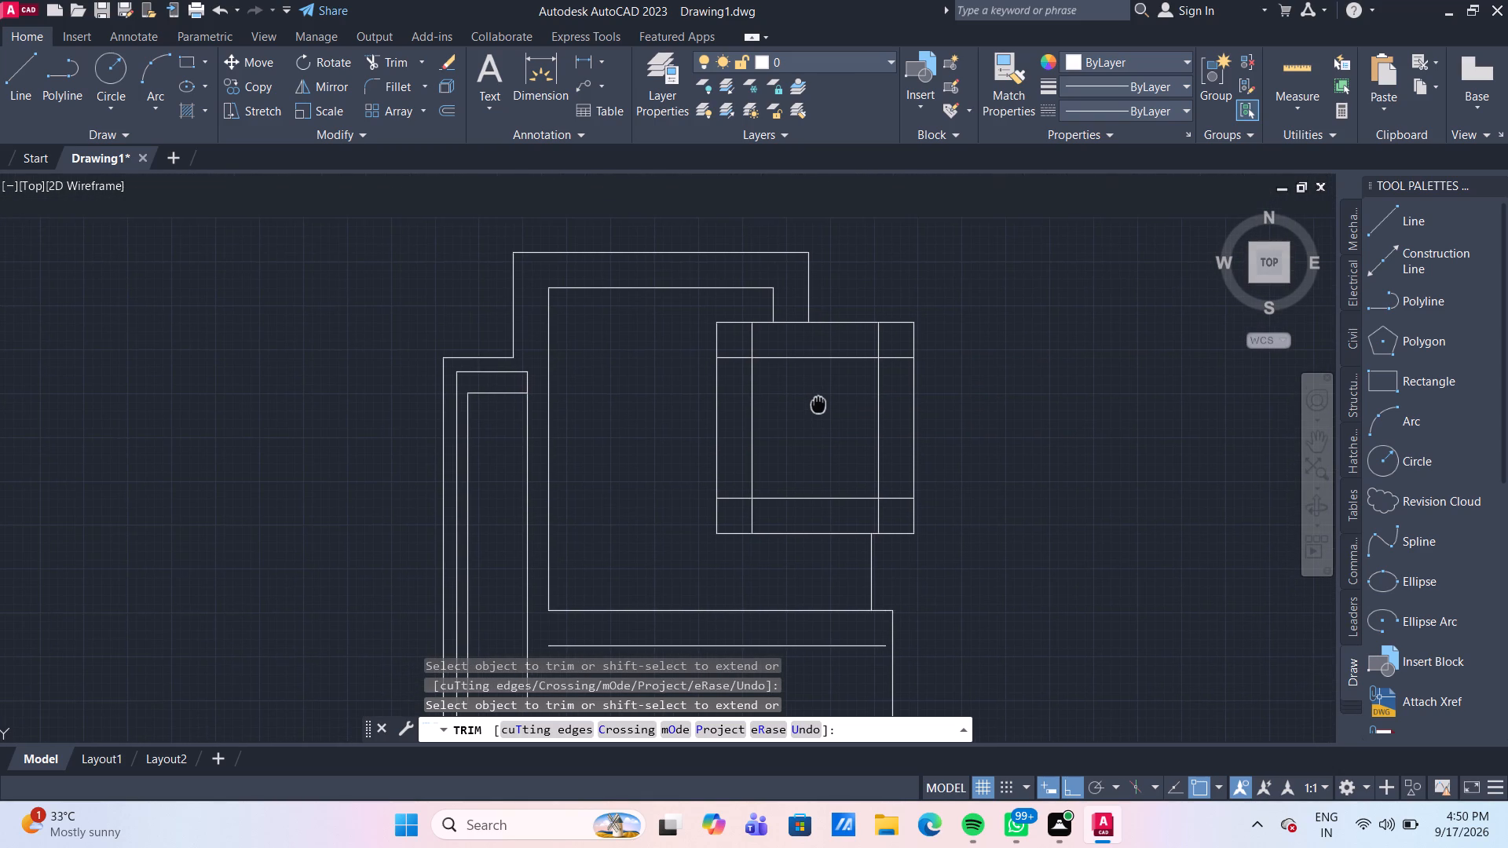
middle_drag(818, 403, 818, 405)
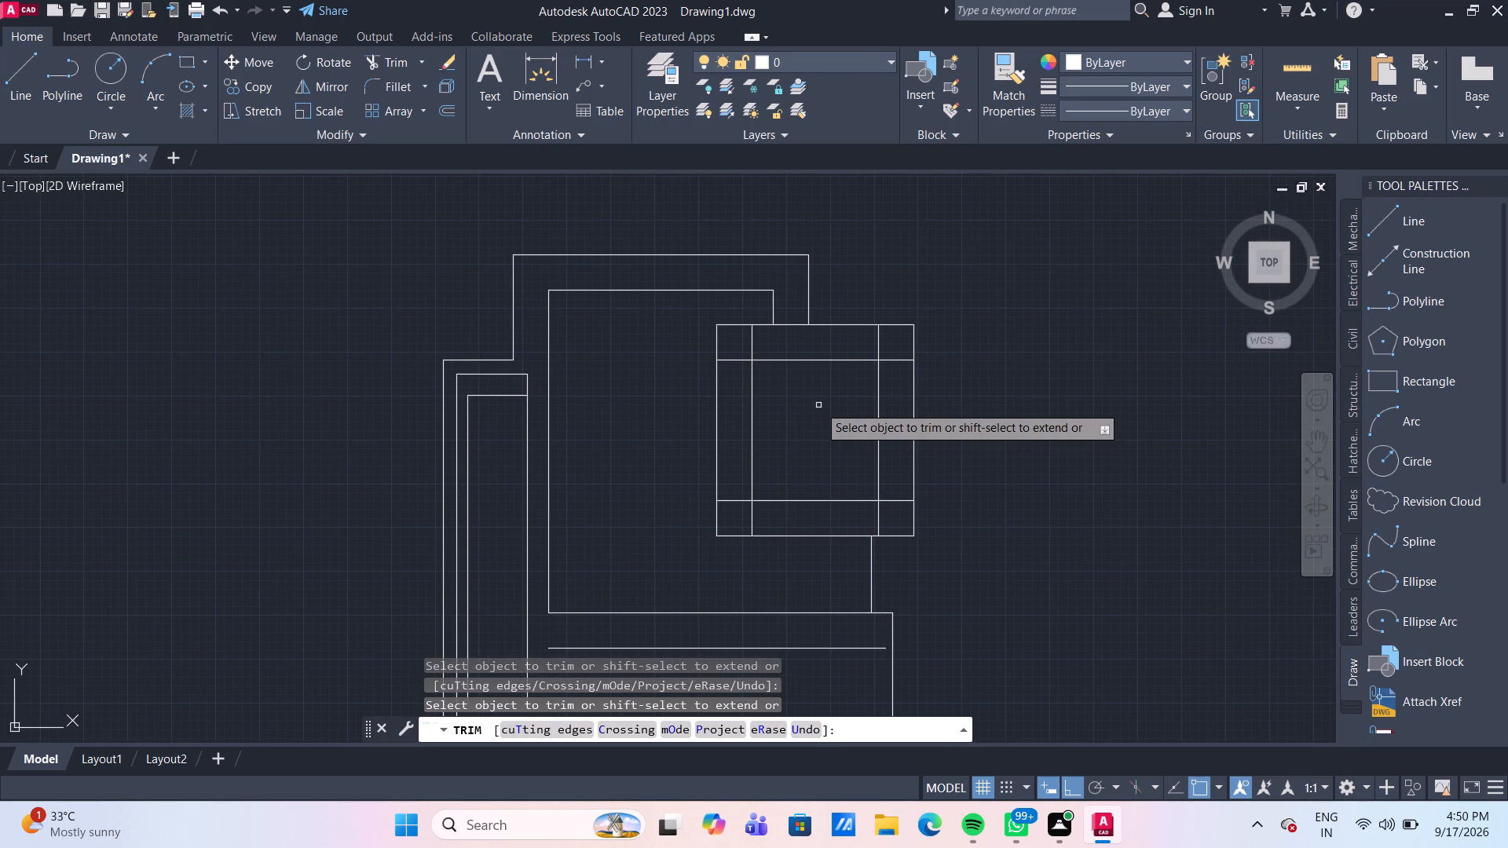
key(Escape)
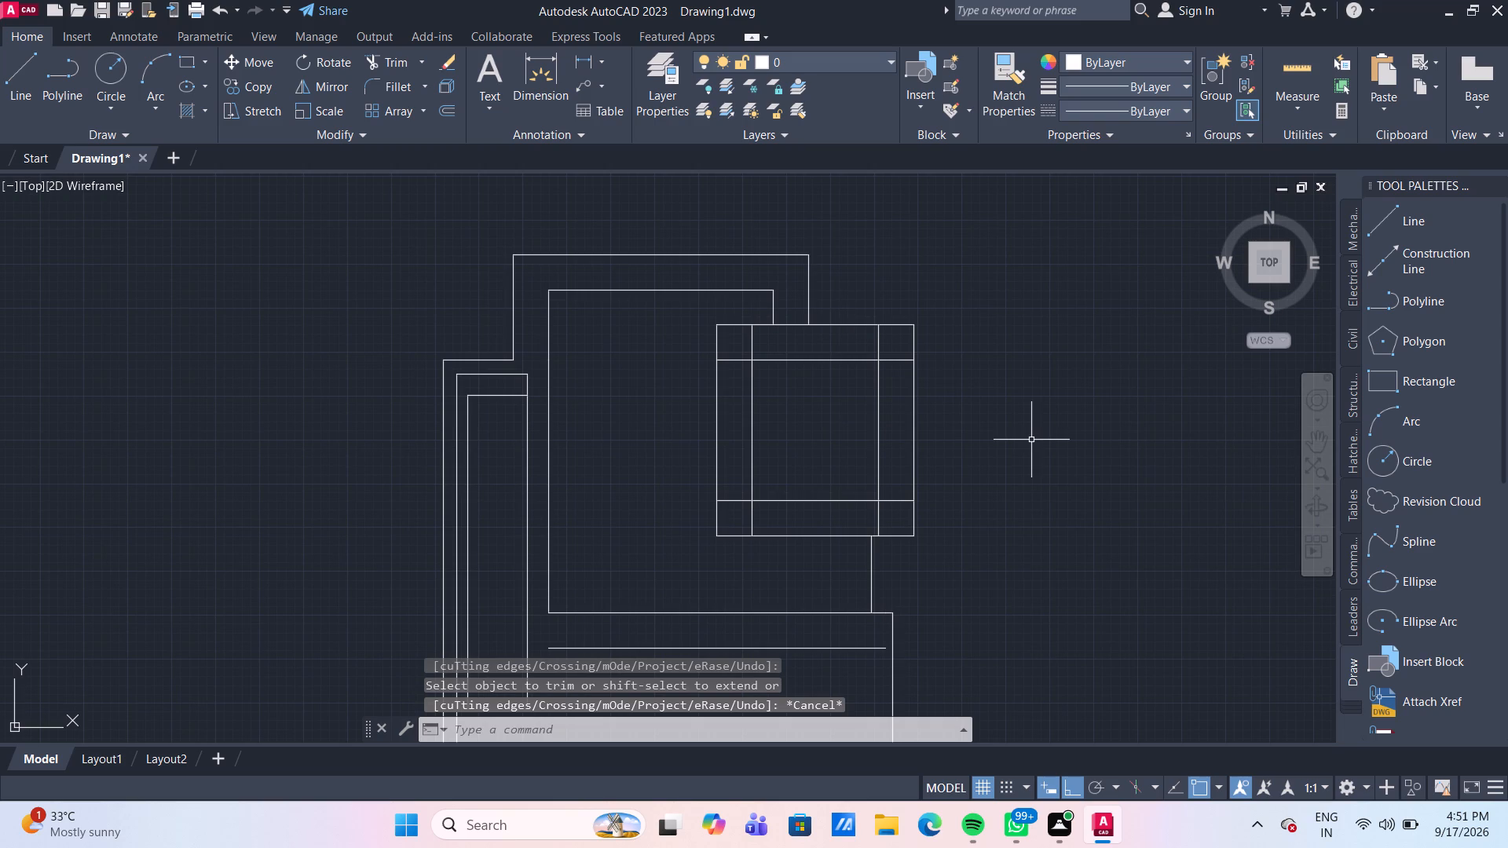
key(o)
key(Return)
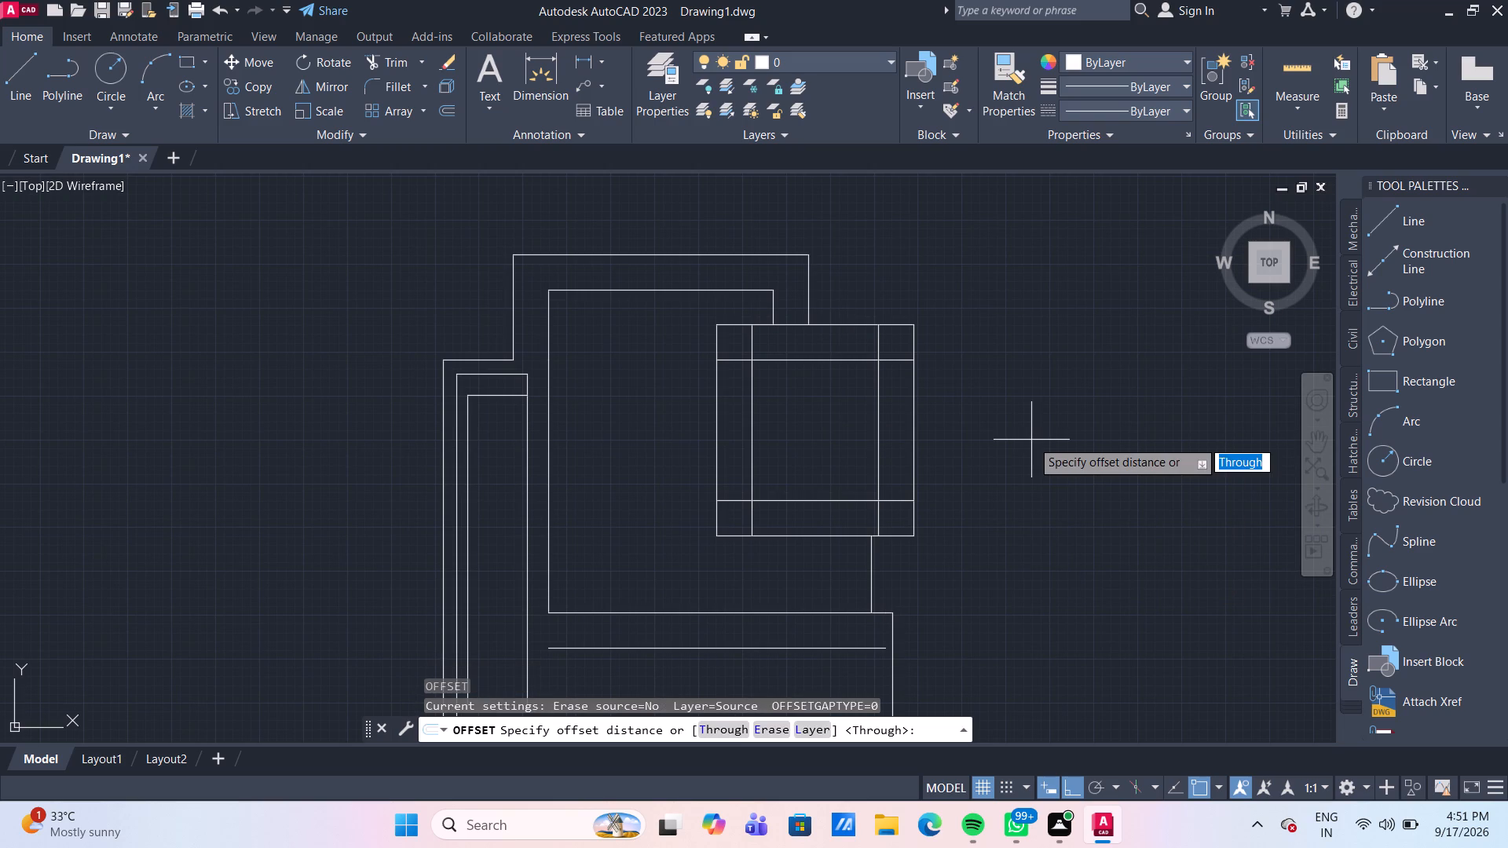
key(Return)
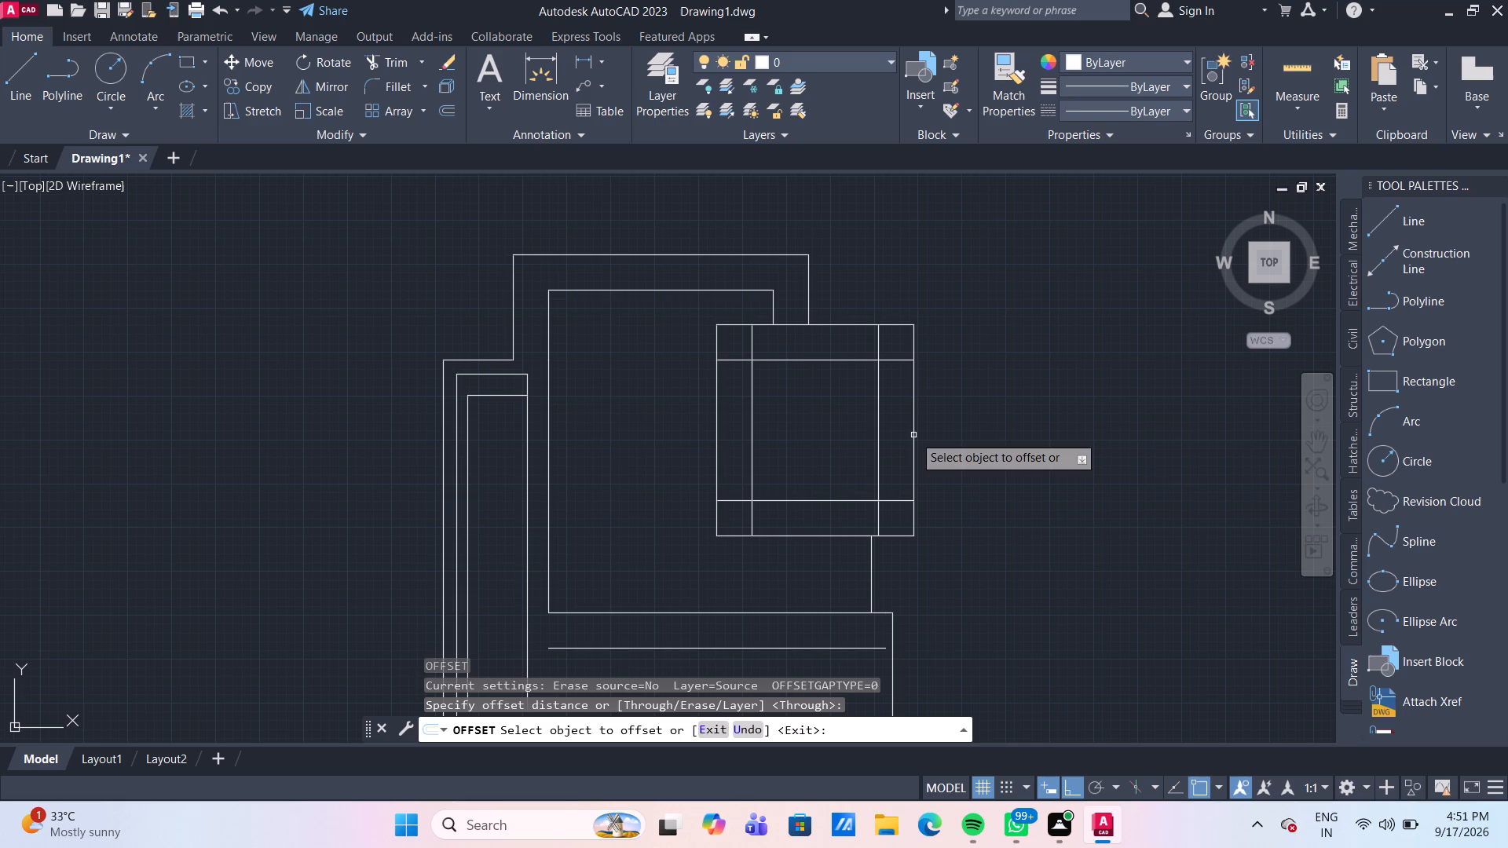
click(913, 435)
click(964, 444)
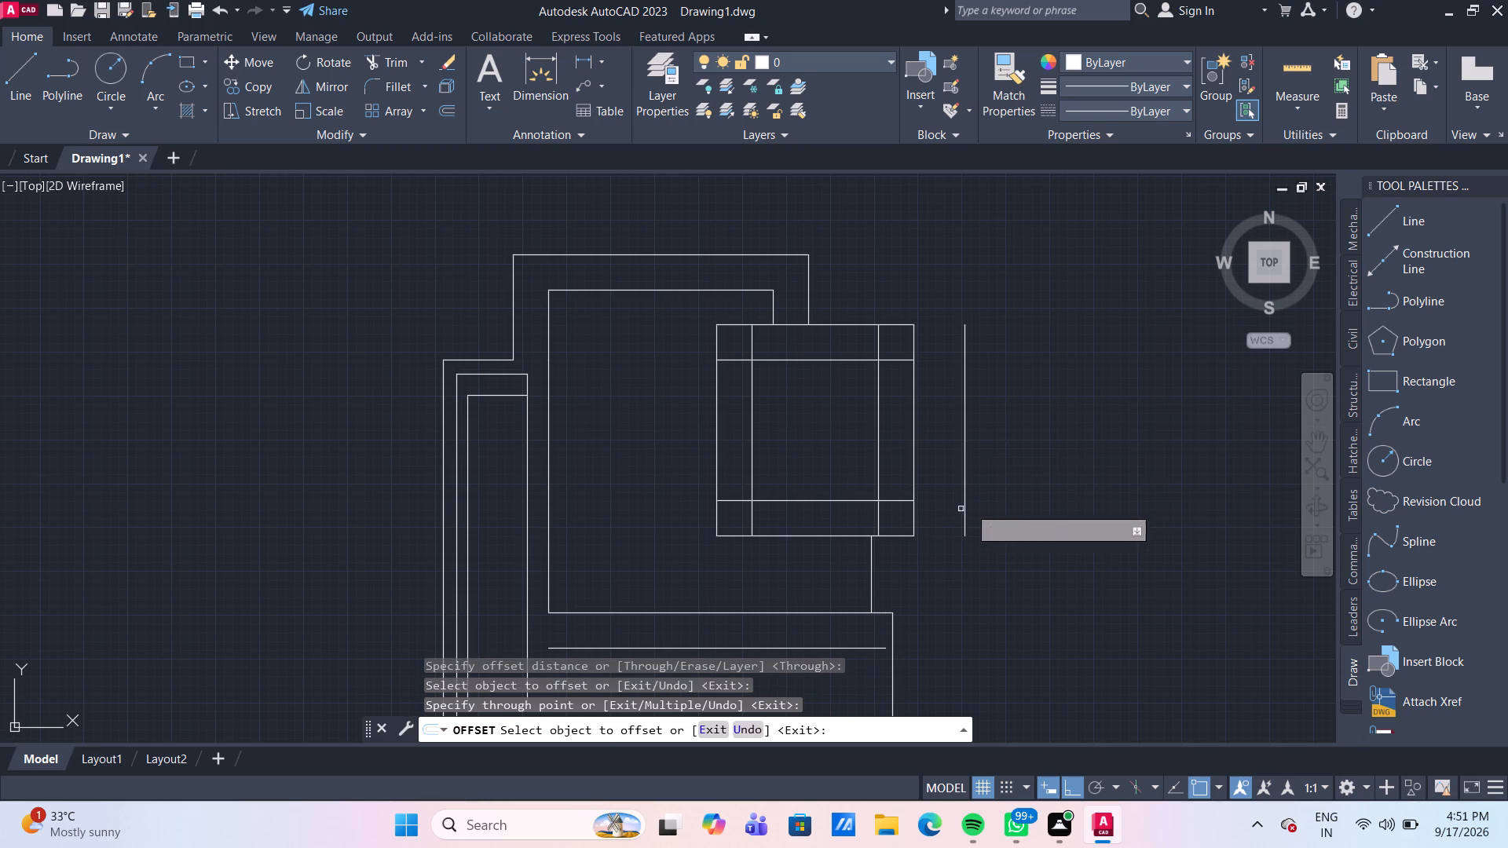
Offset the square's right side and bottom side 250 mm outward.
click(914, 455)
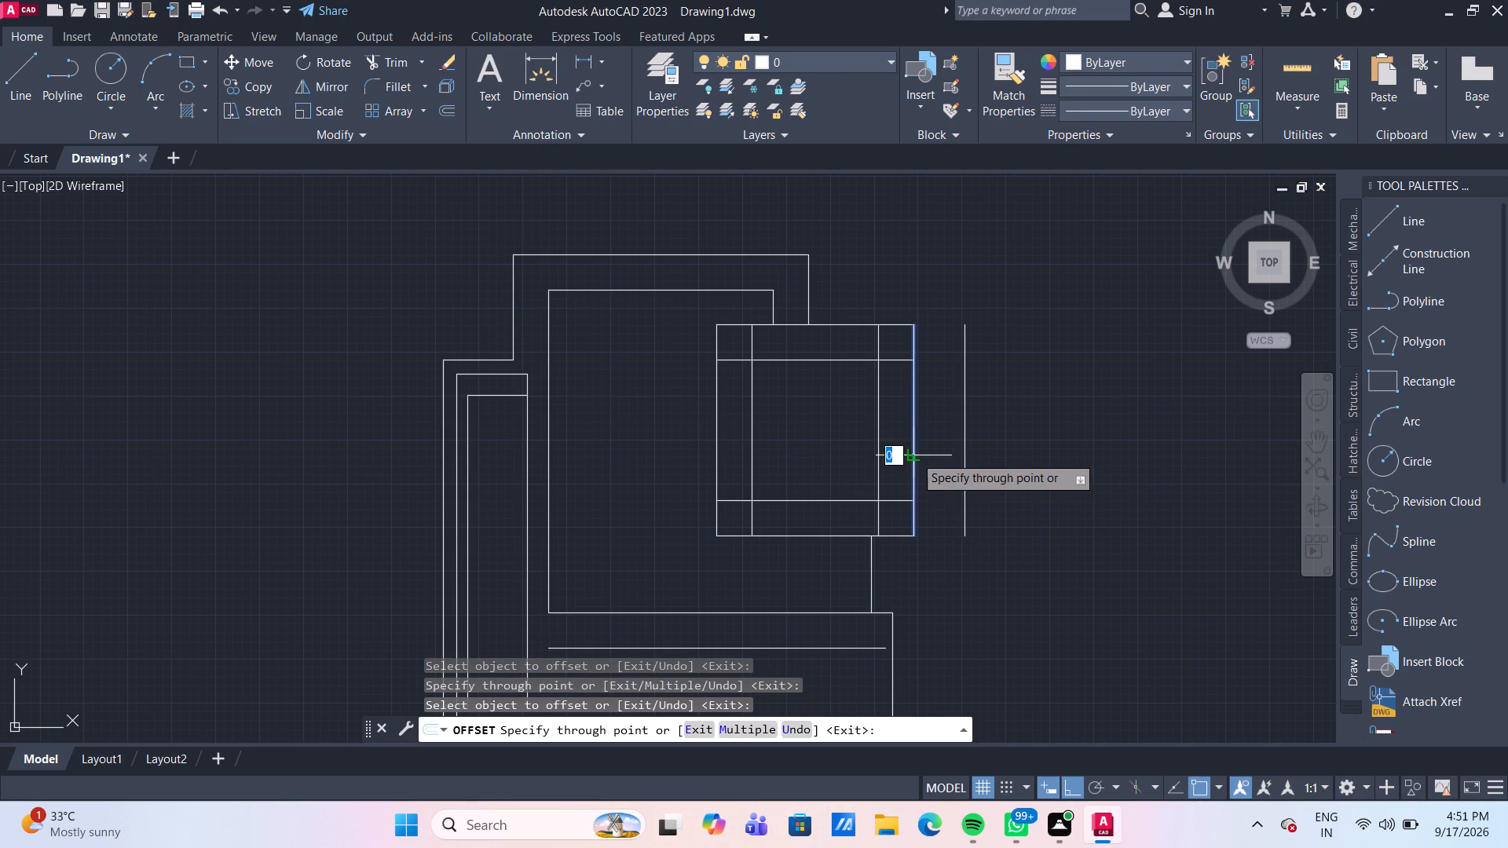
text(250)
key(Return)
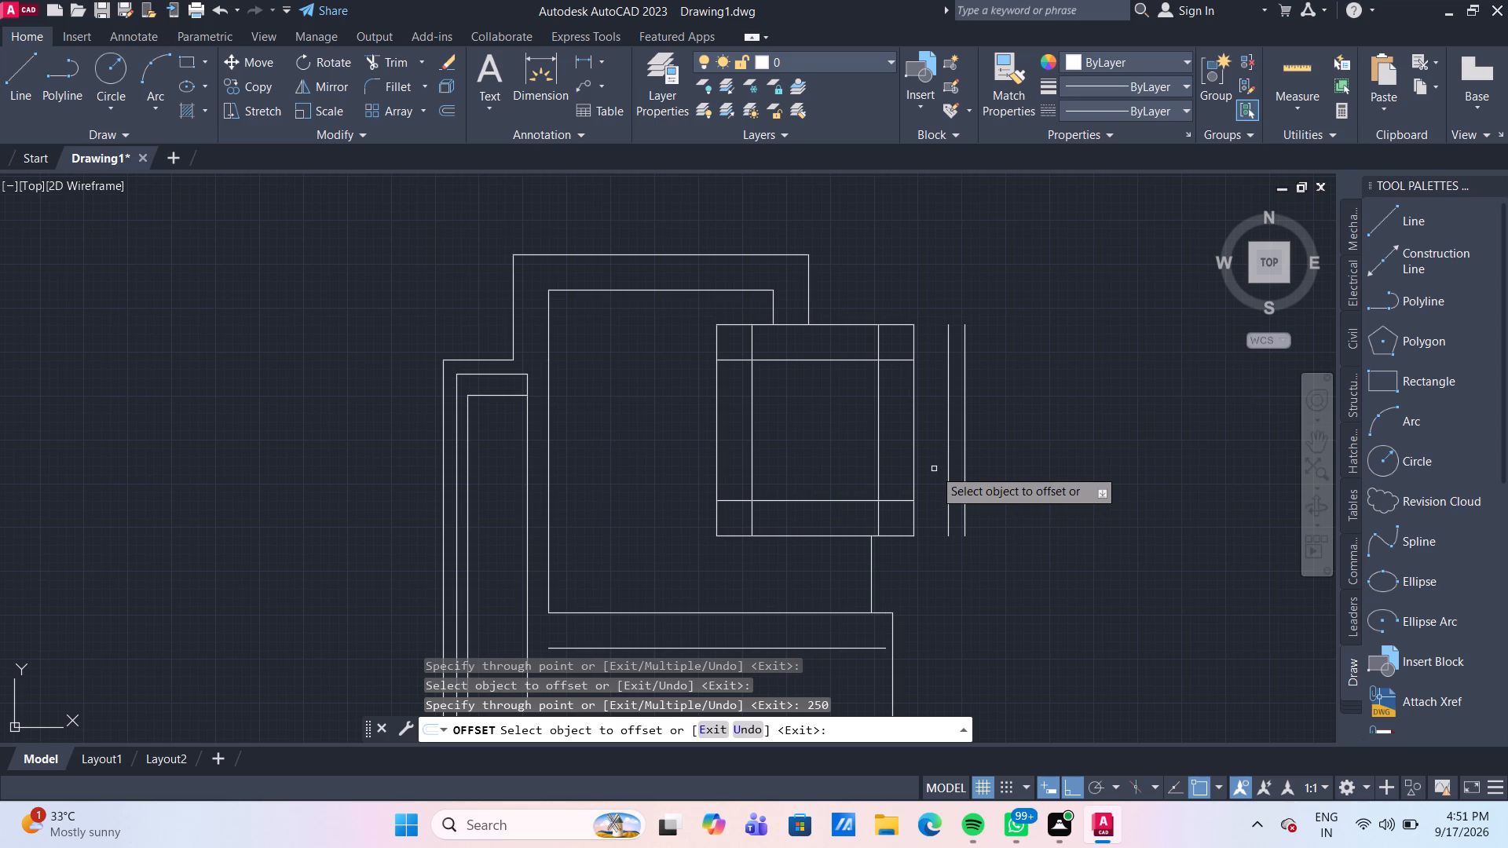
click(907, 537)
text(250)
key(Return)
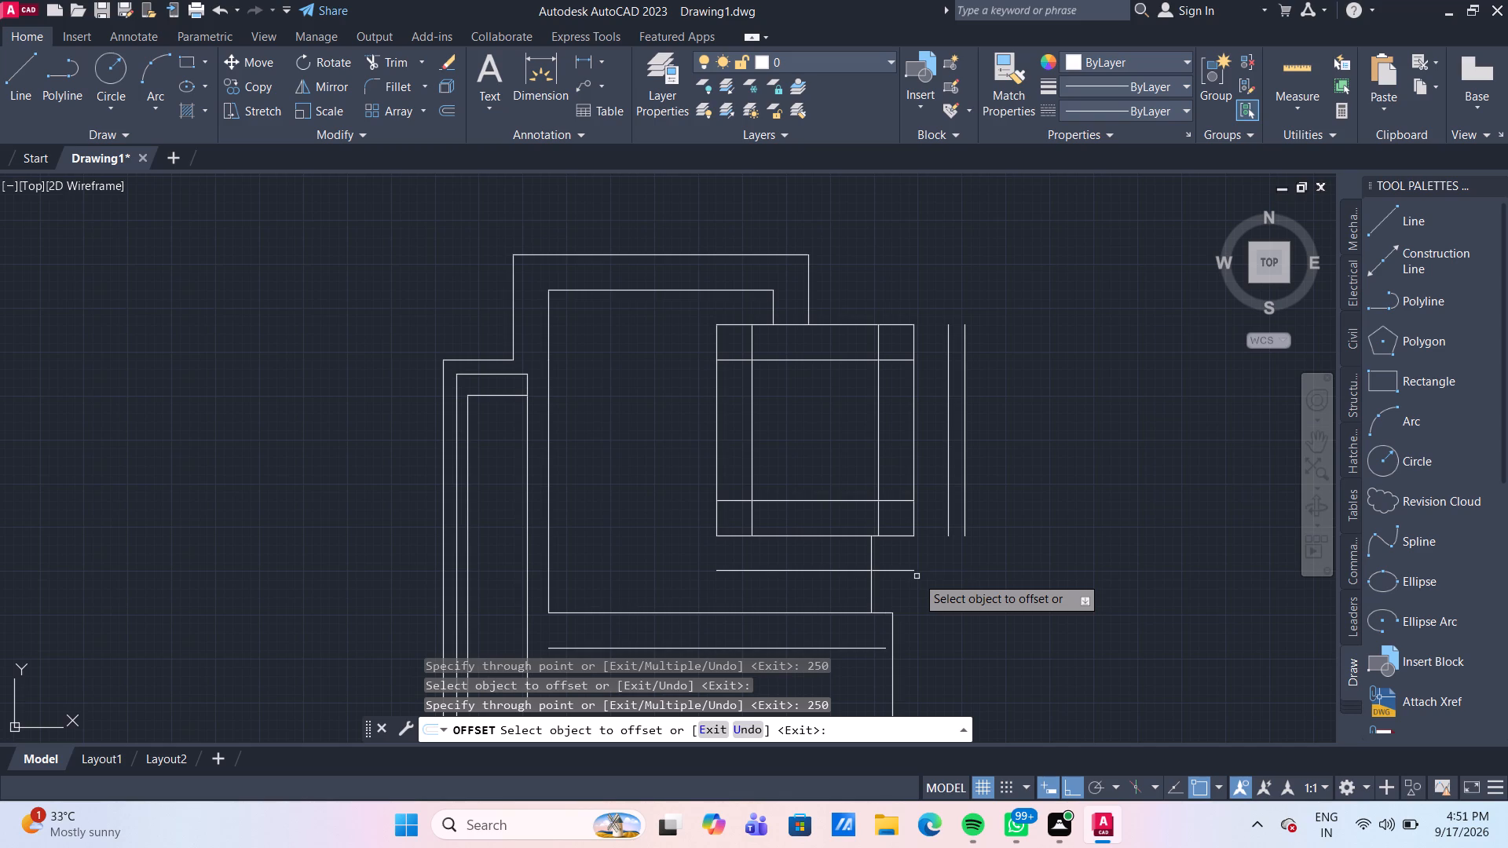
key(Escape)
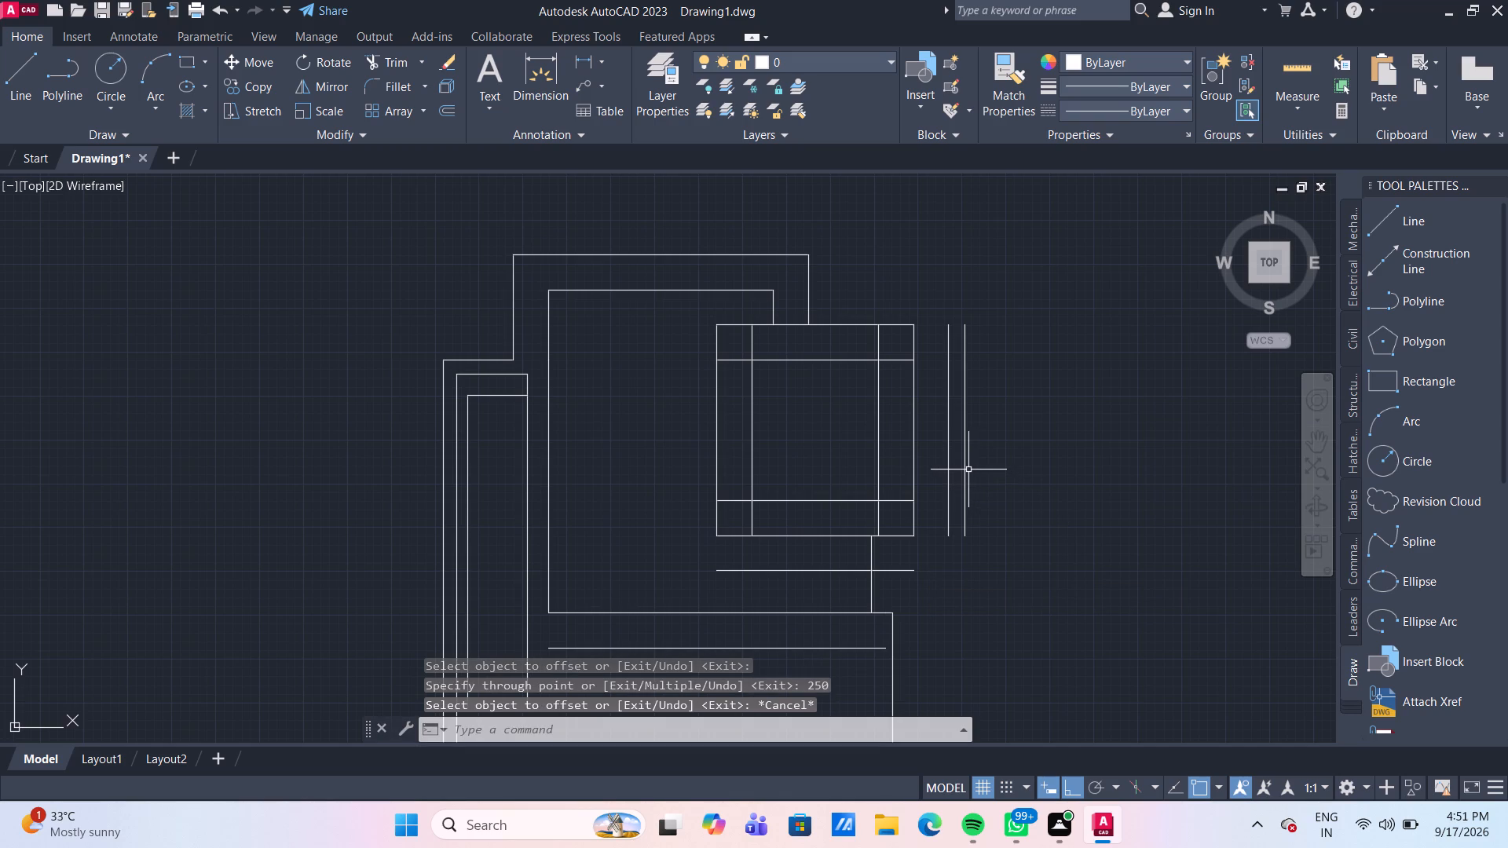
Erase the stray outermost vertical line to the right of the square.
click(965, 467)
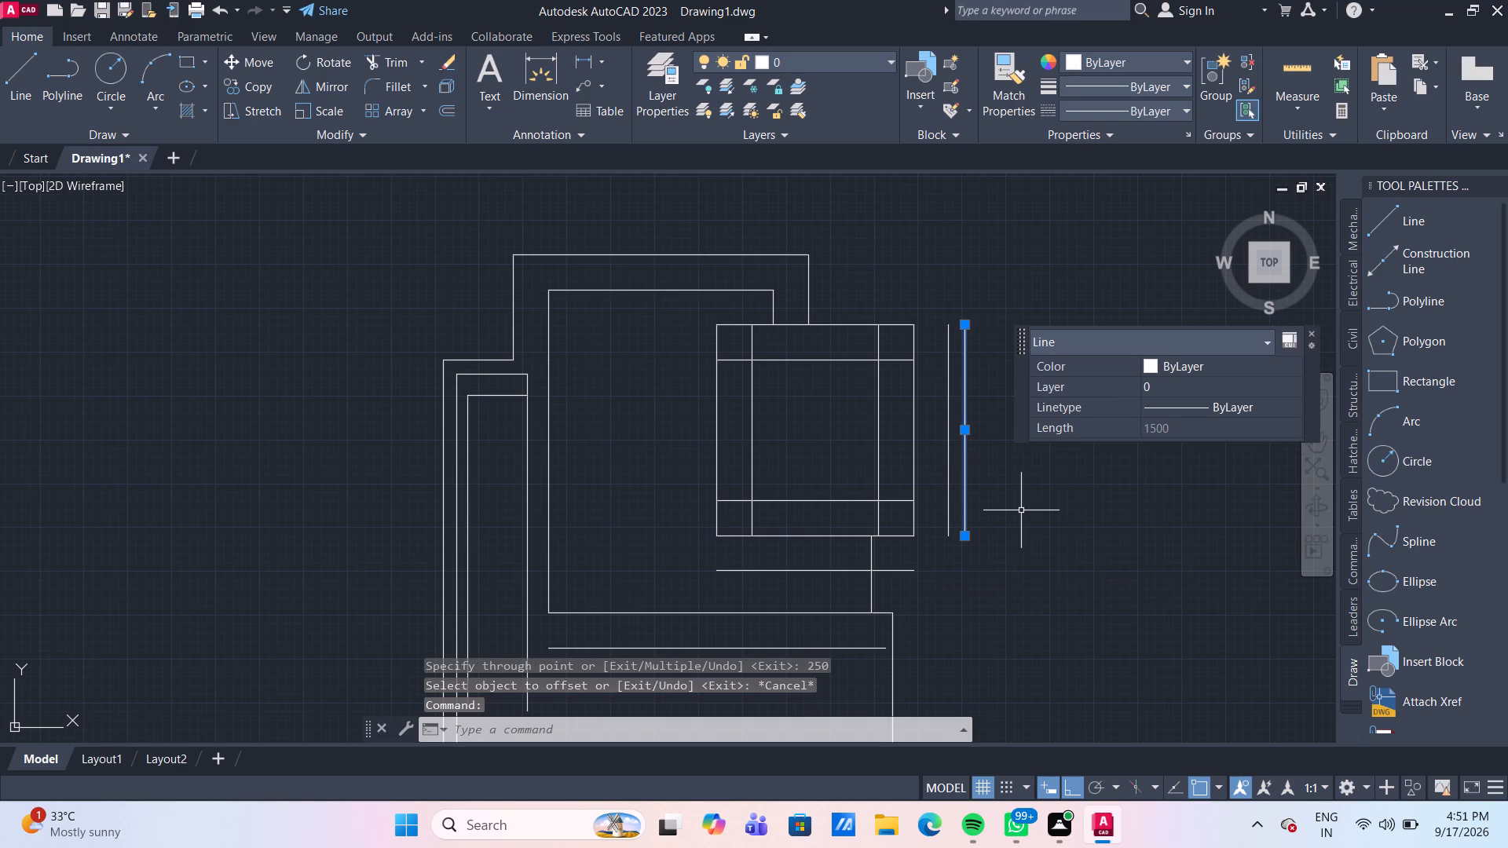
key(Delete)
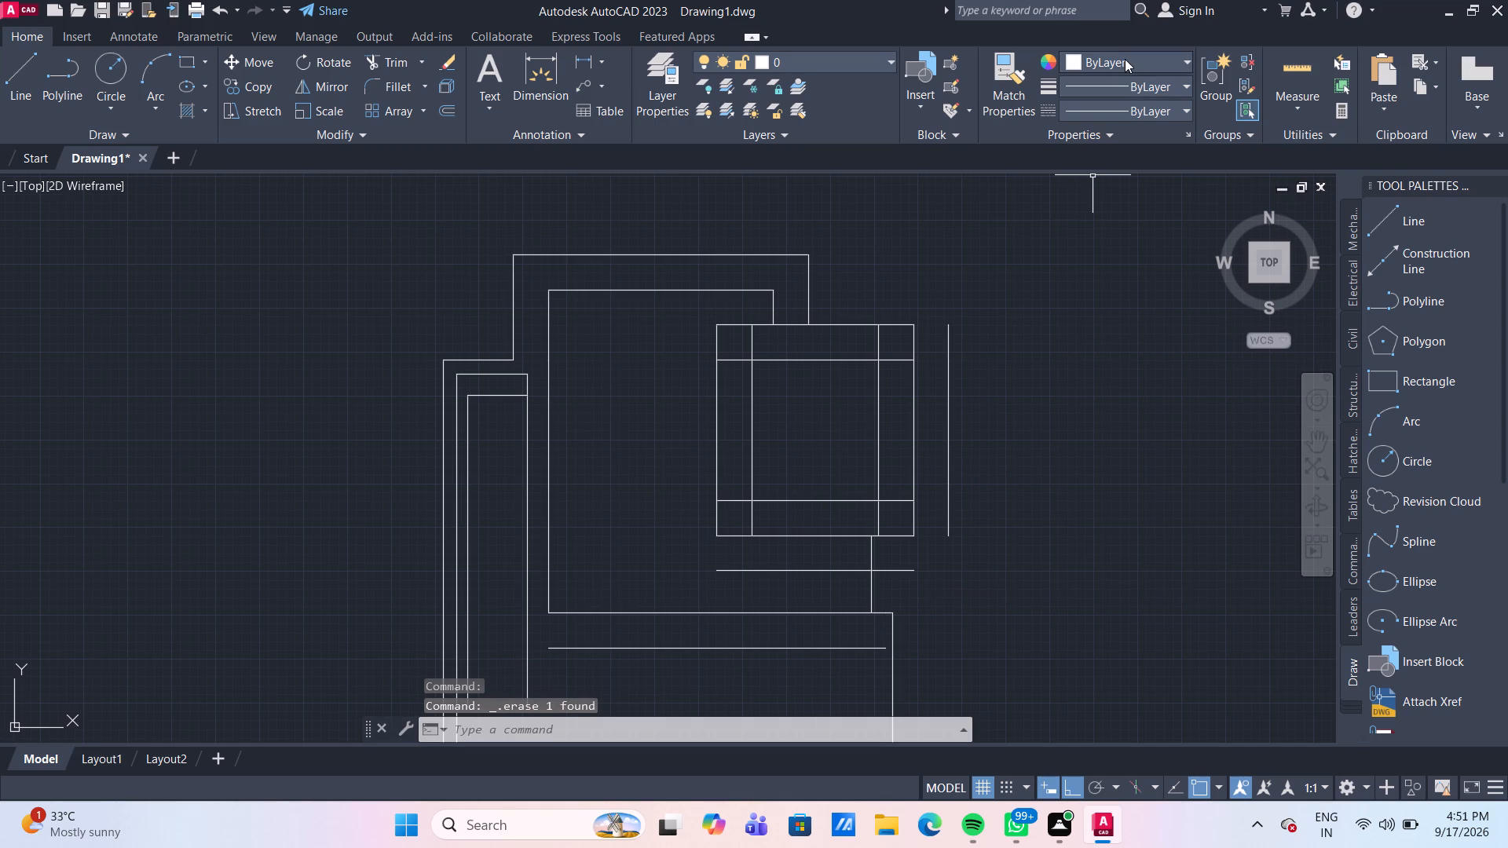
Measure the gap between the square's right side and its outward offset line.
drag(1288, 60, 1265, 77)
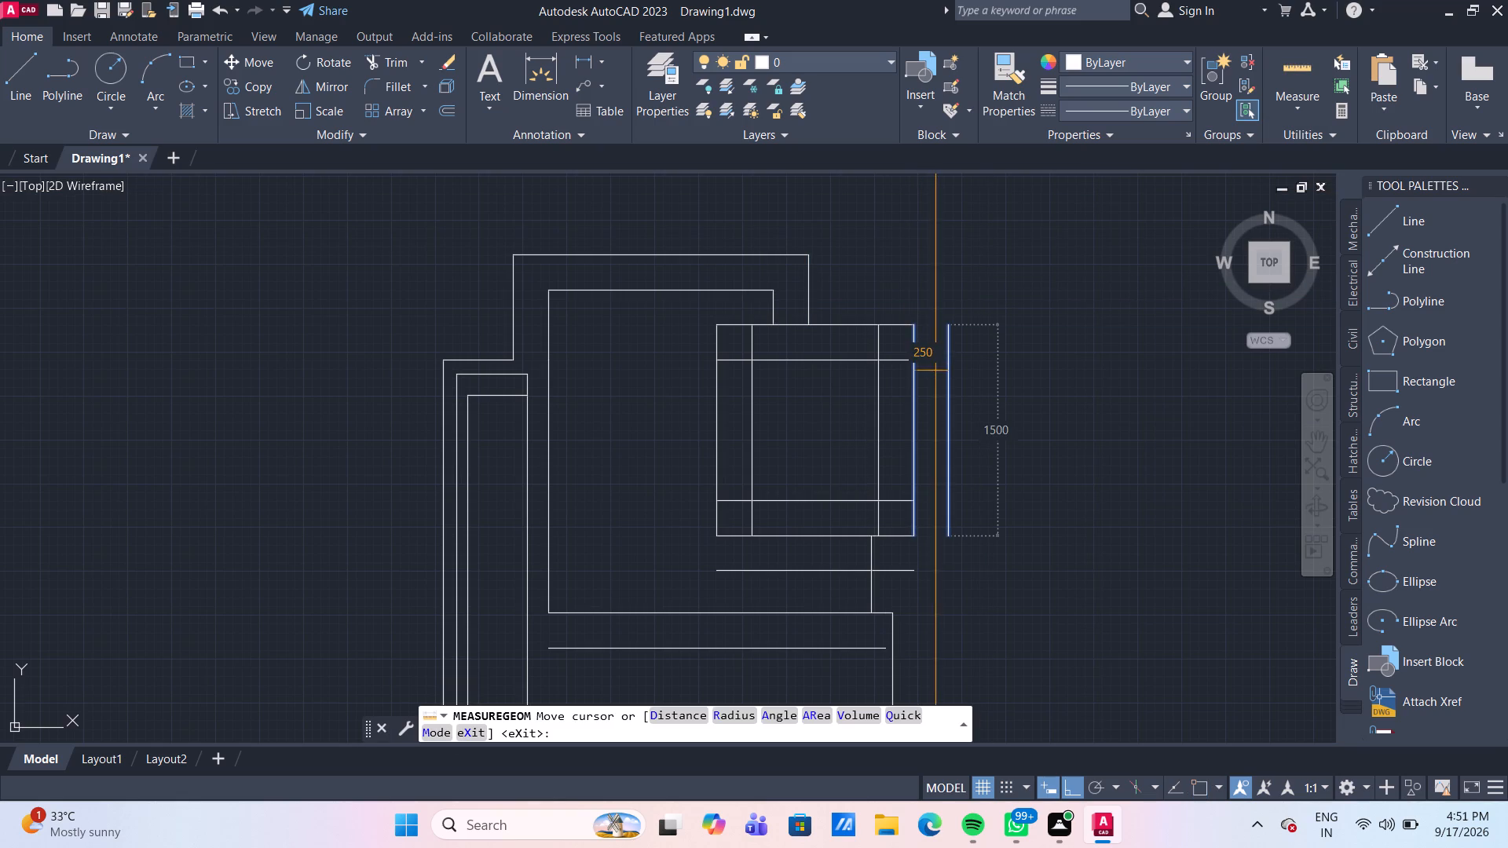
key(Delete)
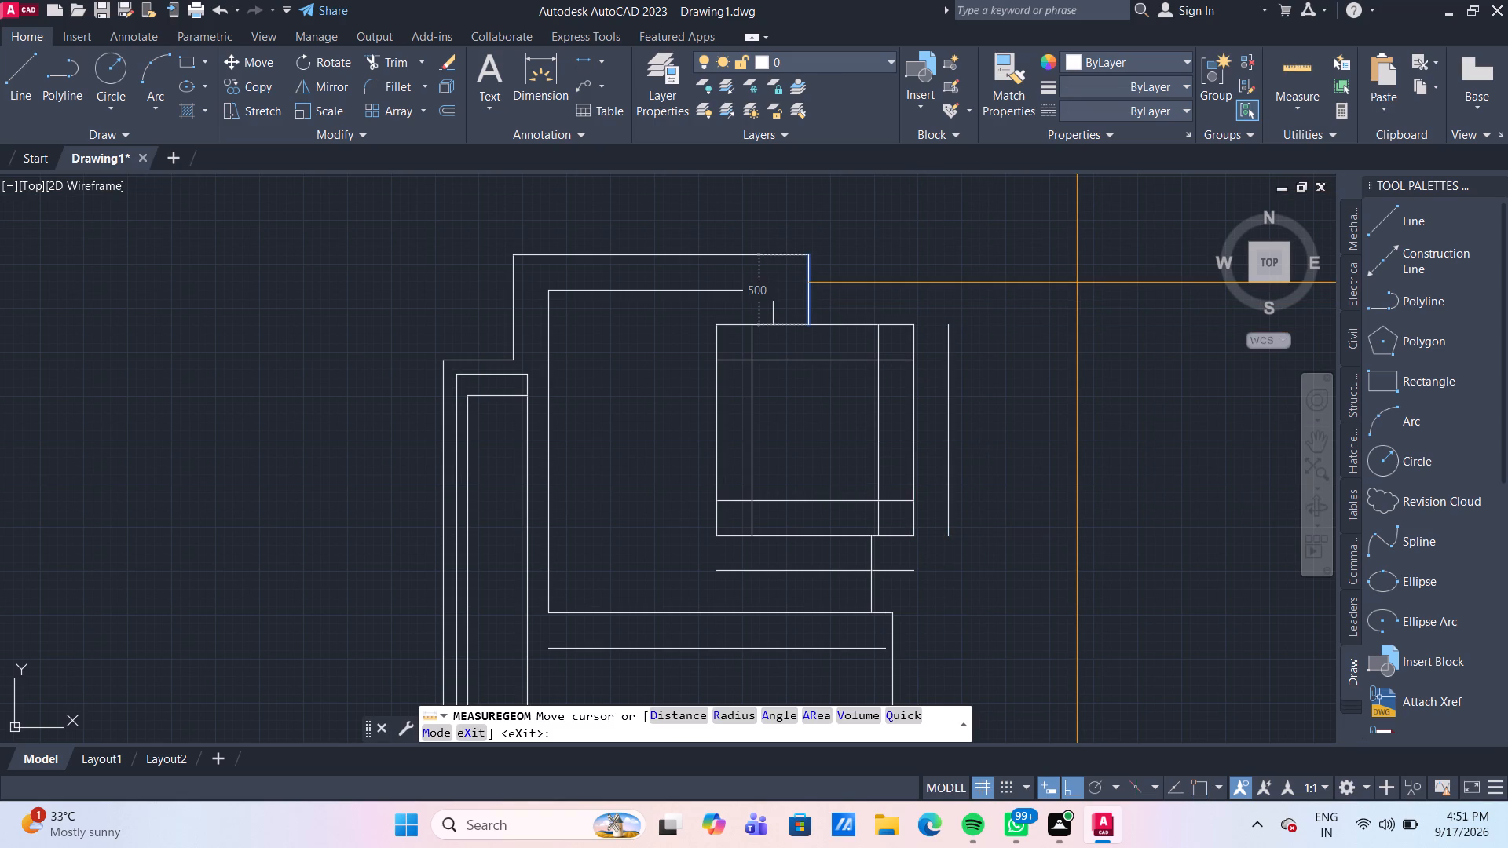
text(EX)
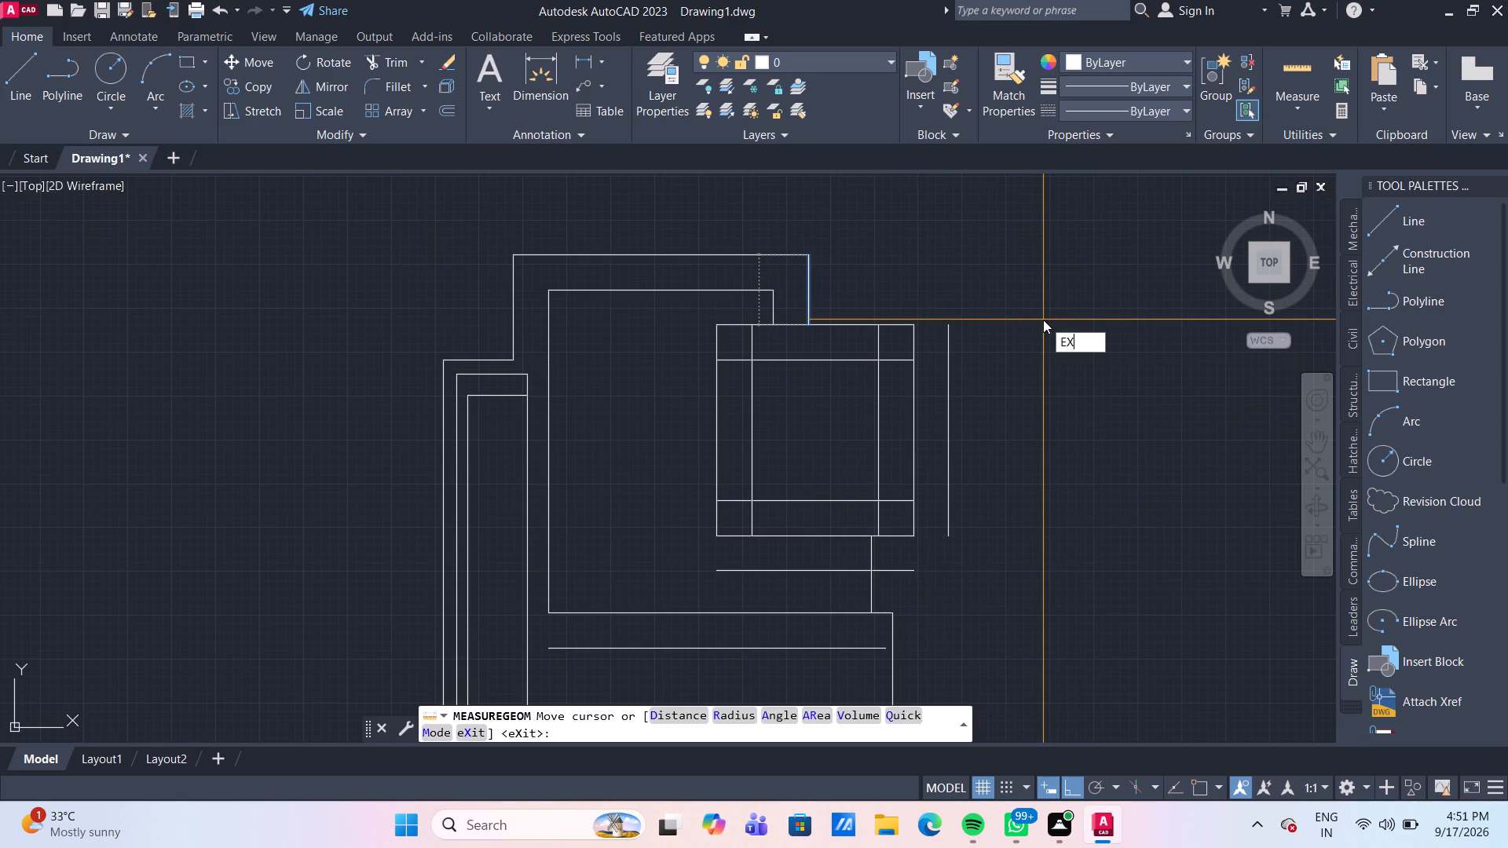
key(Return)
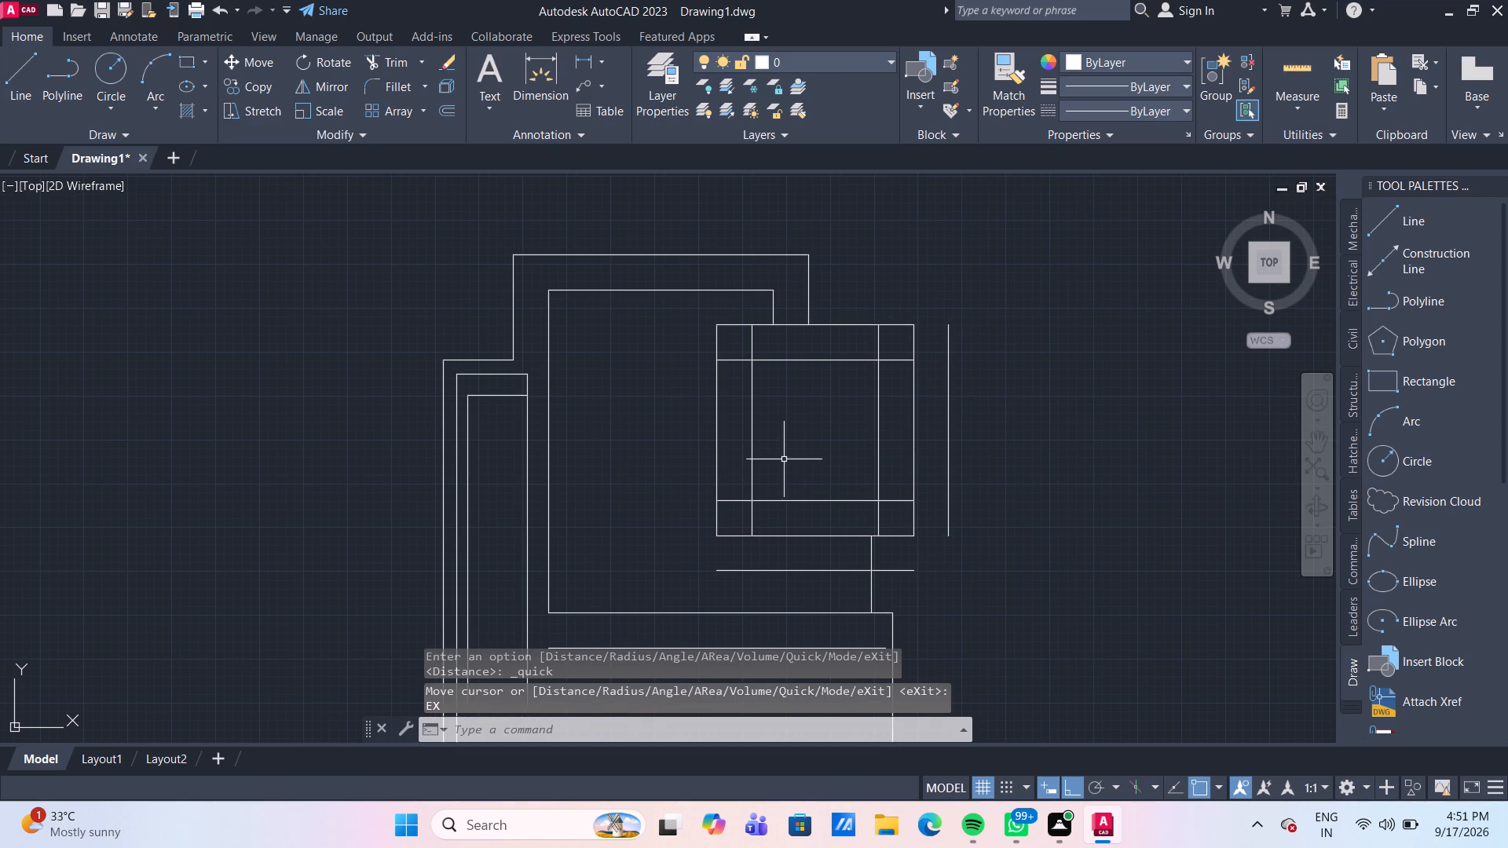
Extend the square's left side down to the lower offset line and its top side across to the right offset line.
text(EX)
key(Return)
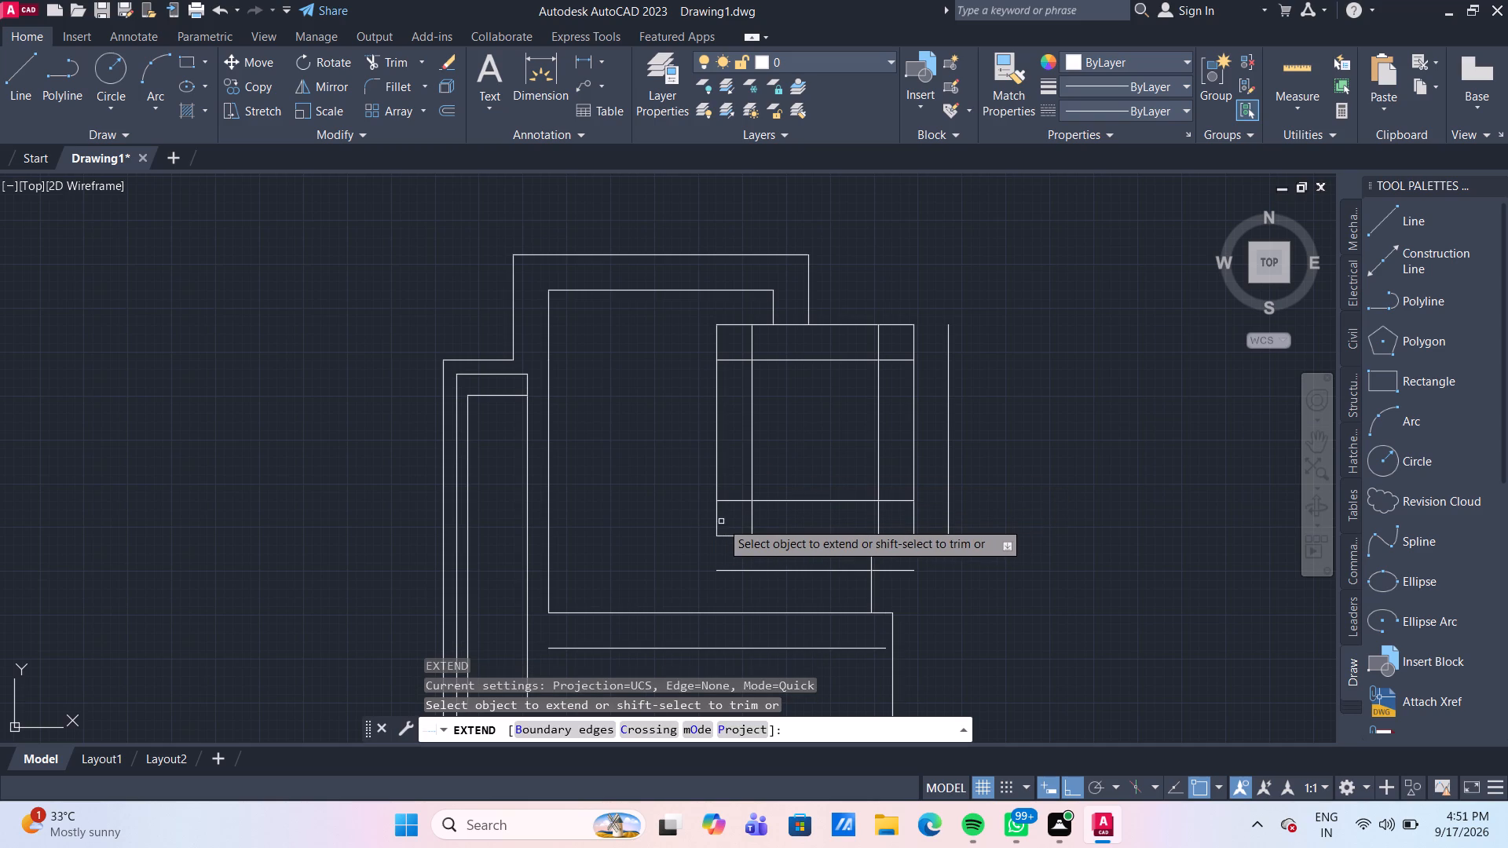
click(718, 521)
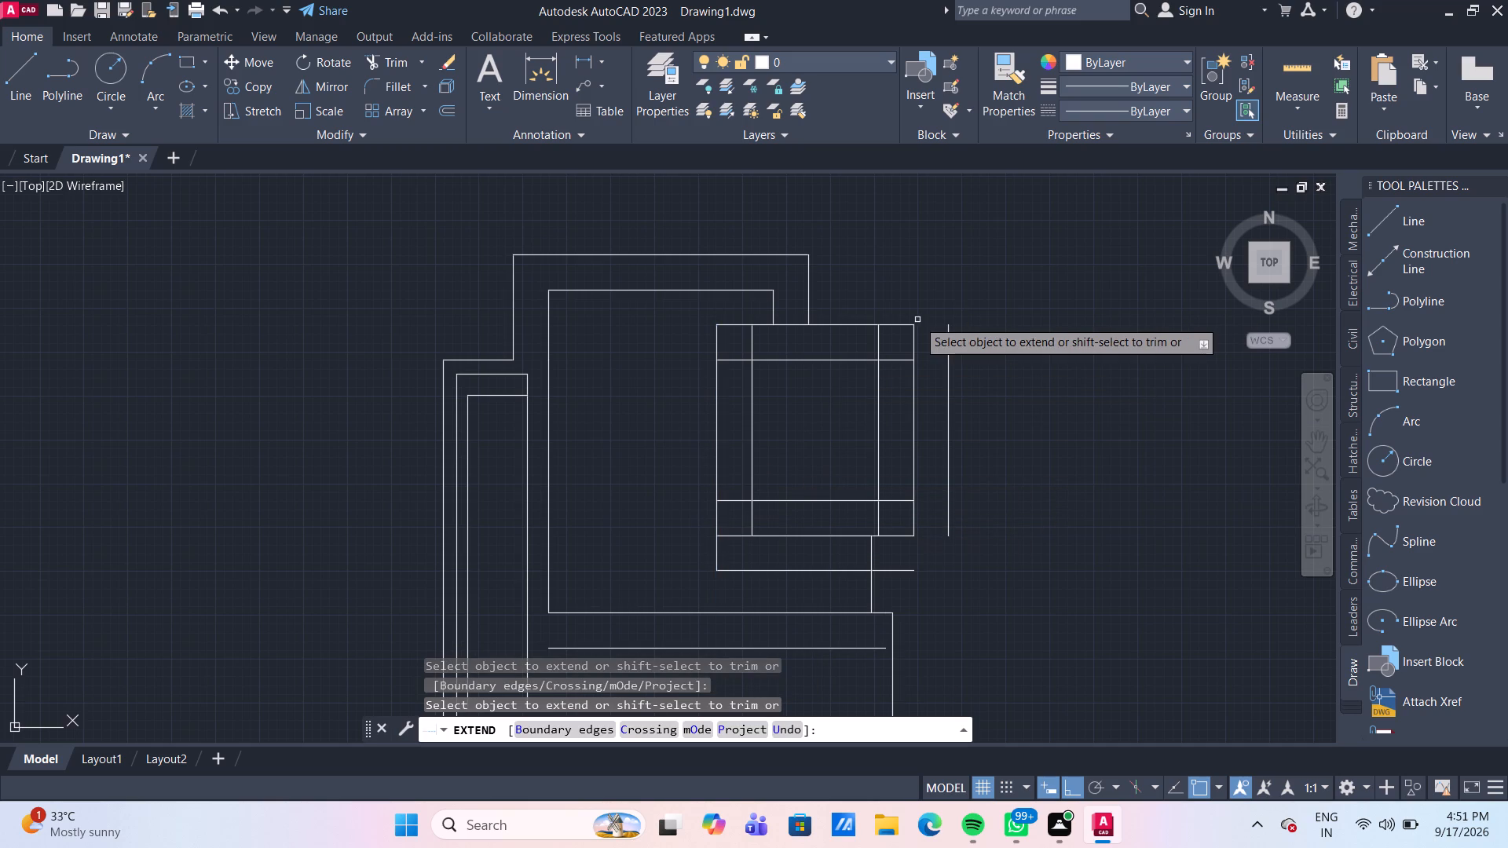
click(904, 327)
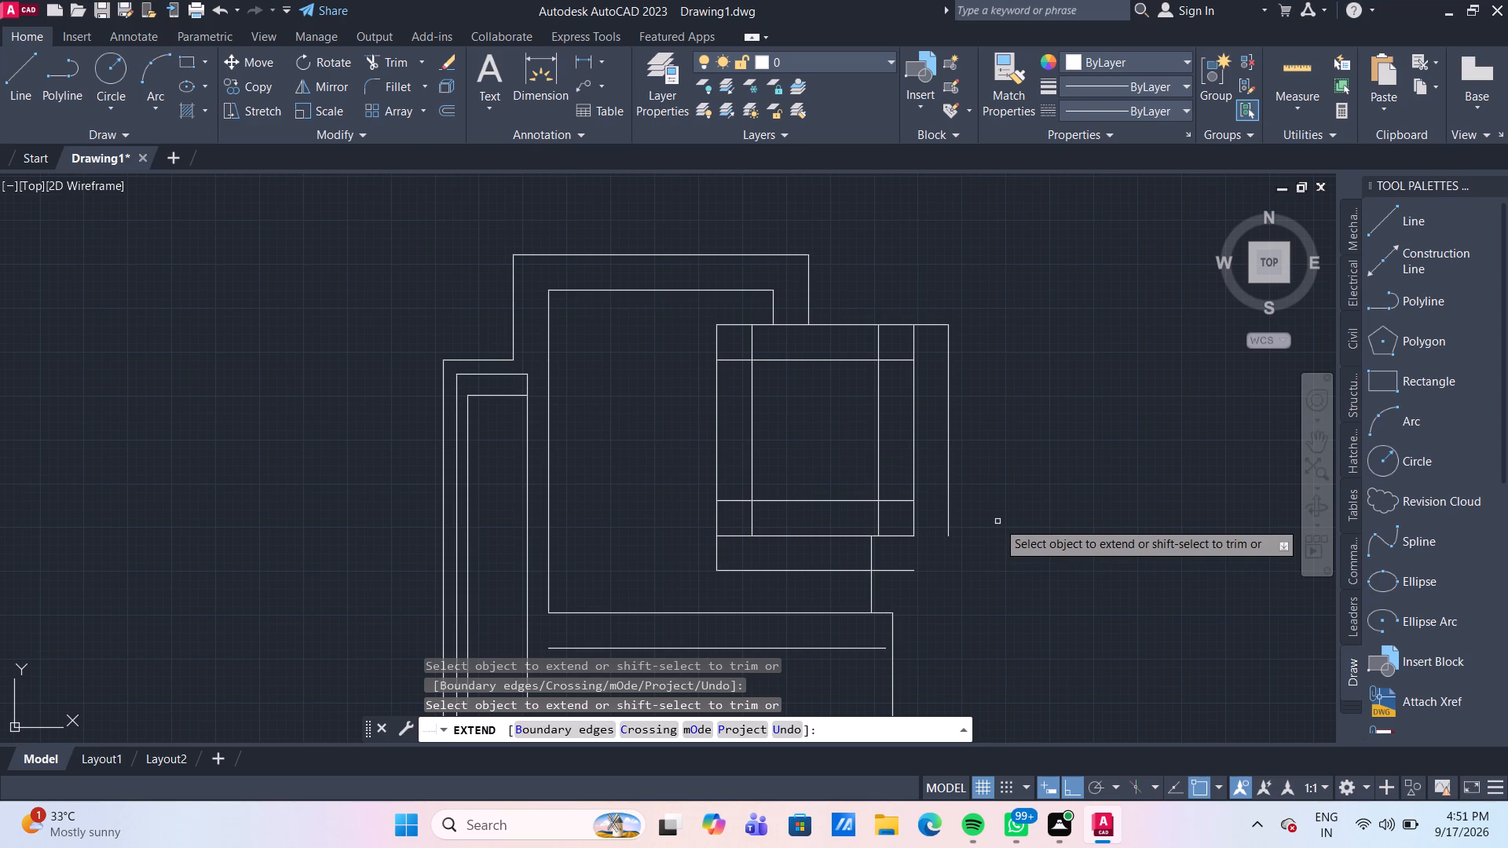
key(Escape)
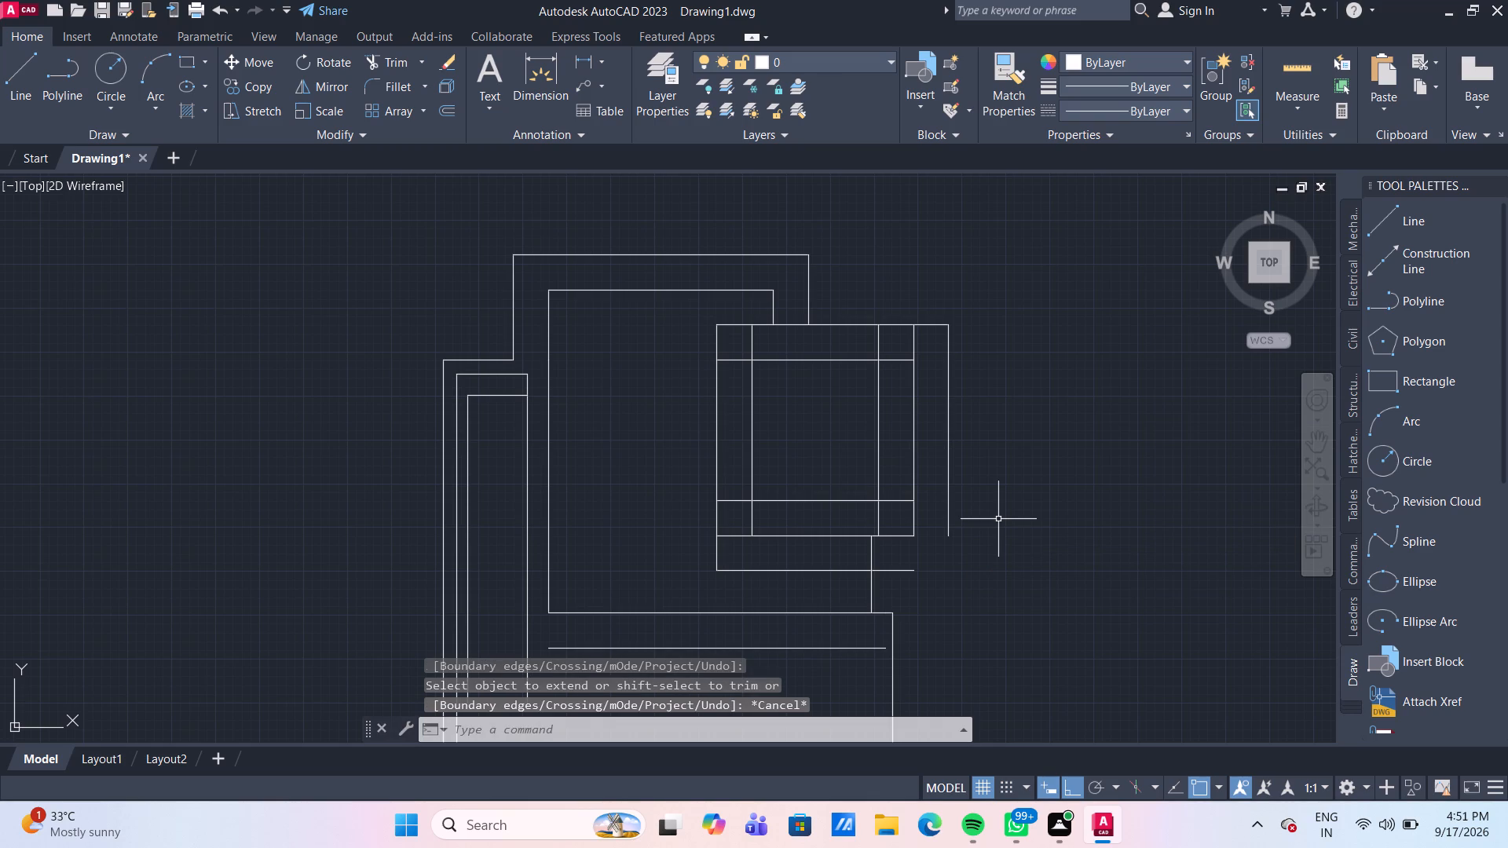
Trim the overhanging ends at the square's left corners and the inner lower horizontal line up to the inner right vertical line.
text(TR)
key(Return)
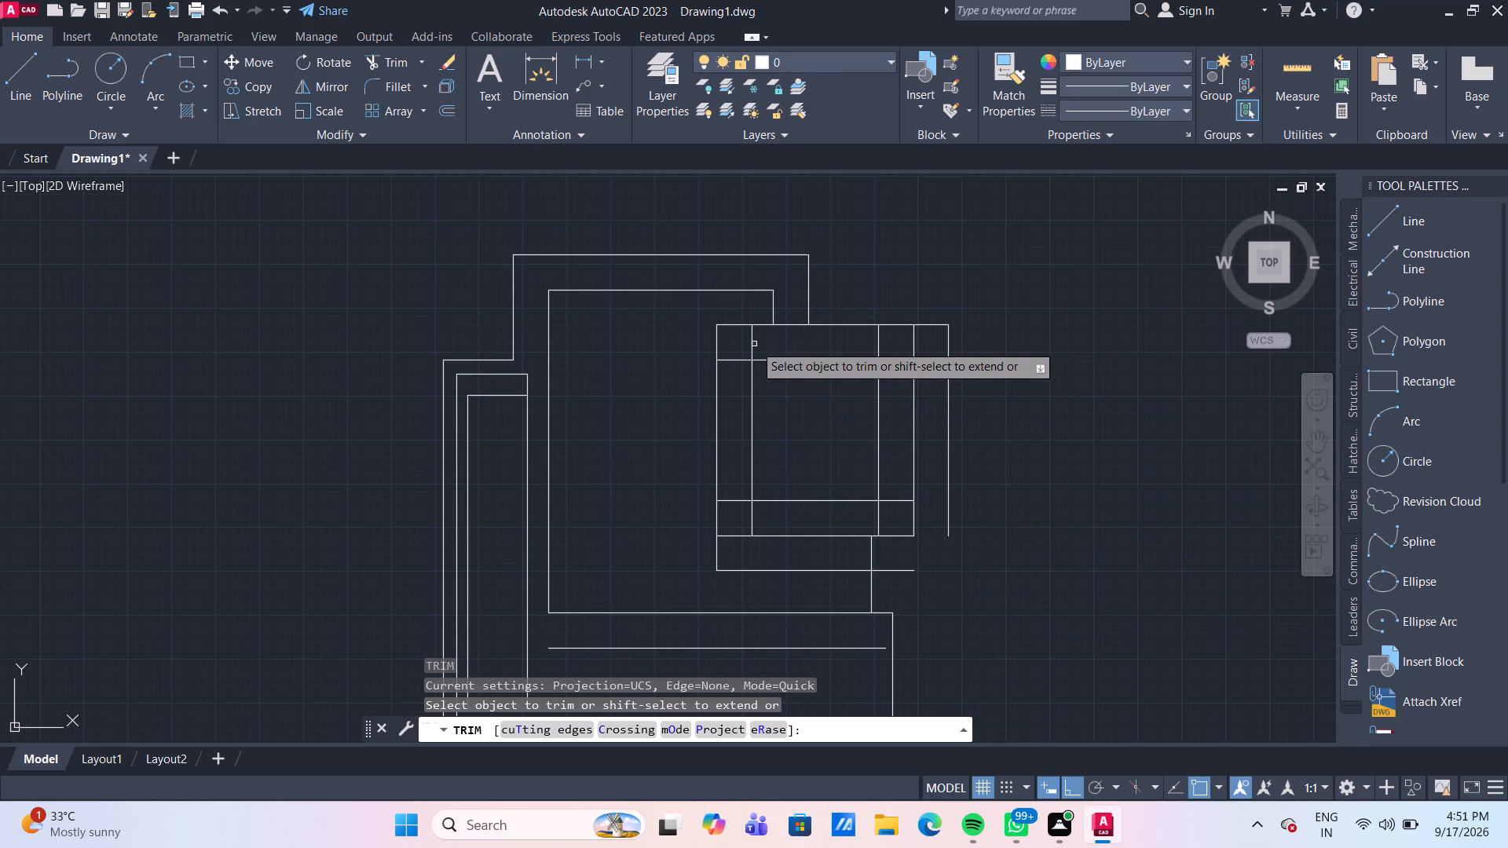
click(752, 340)
click(738, 360)
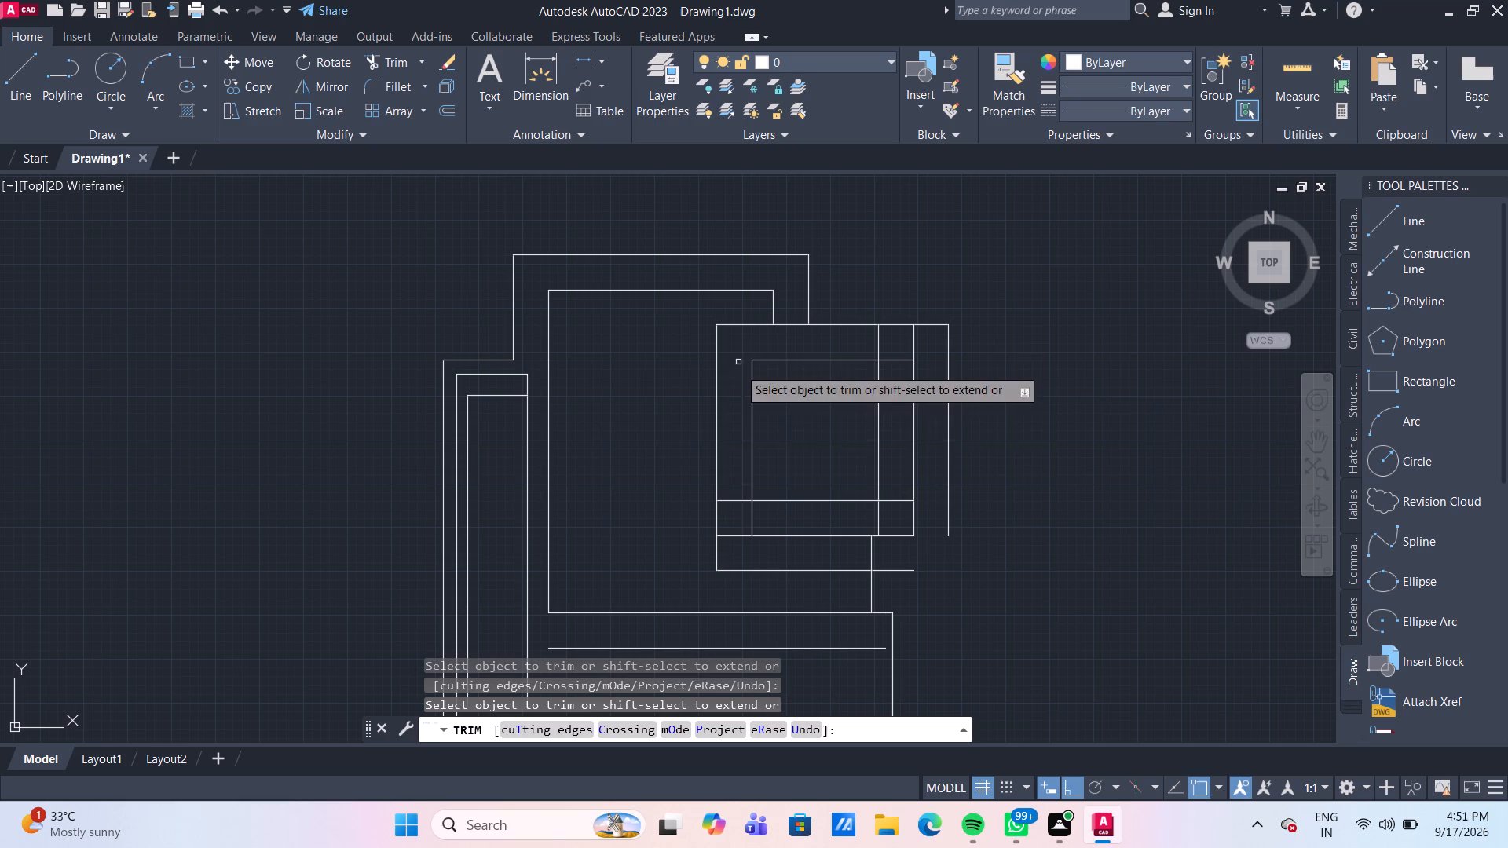
click(734, 534)
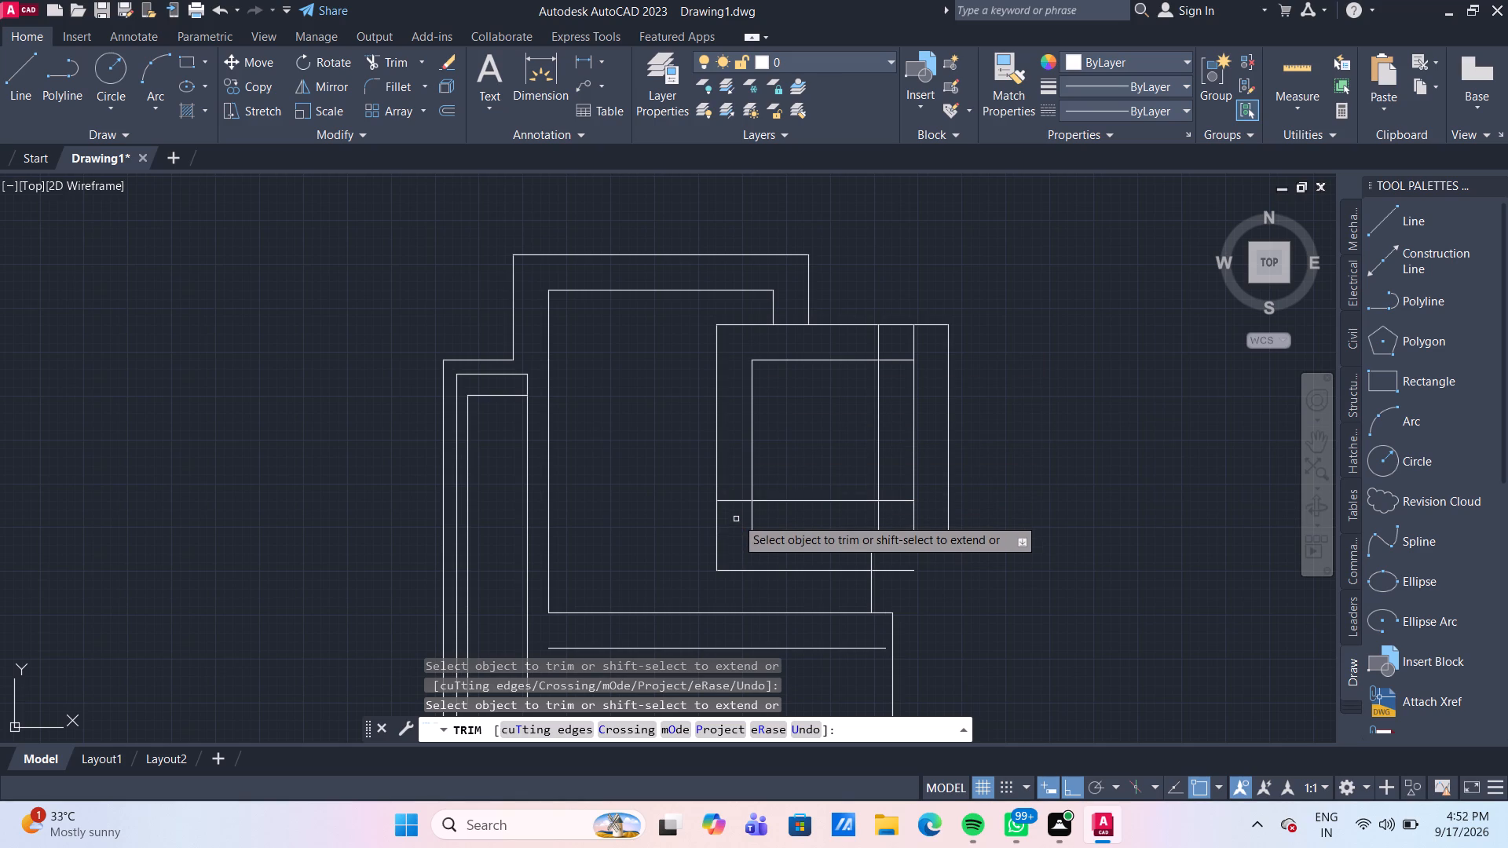
click(735, 499)
click(809, 500)
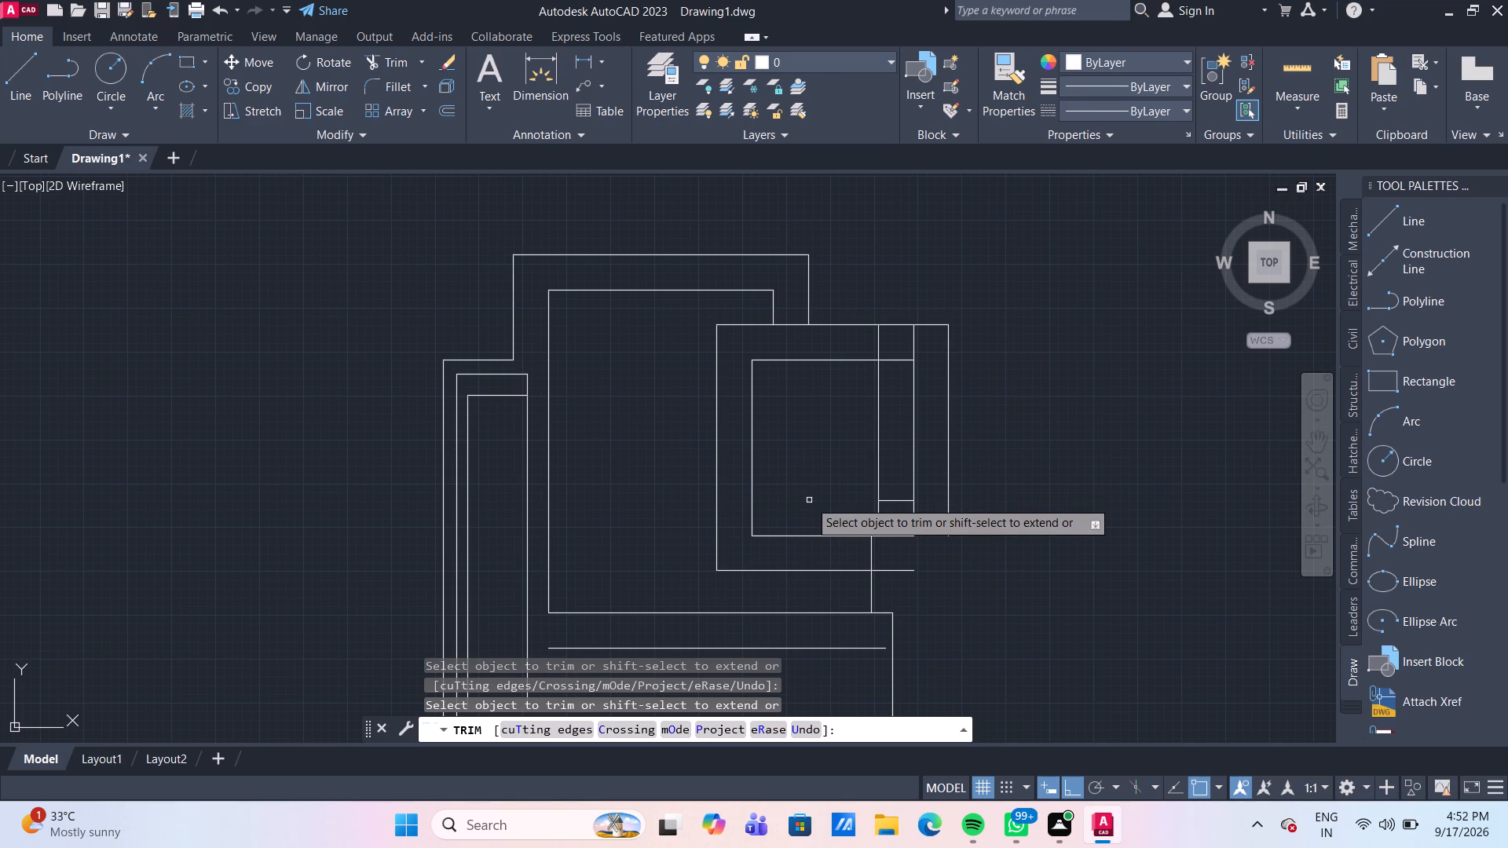
Trim the inner right vertical line's middle and upper parts and the square's original right side above the inner top line.
click(860, 387)
click(901, 405)
click(879, 345)
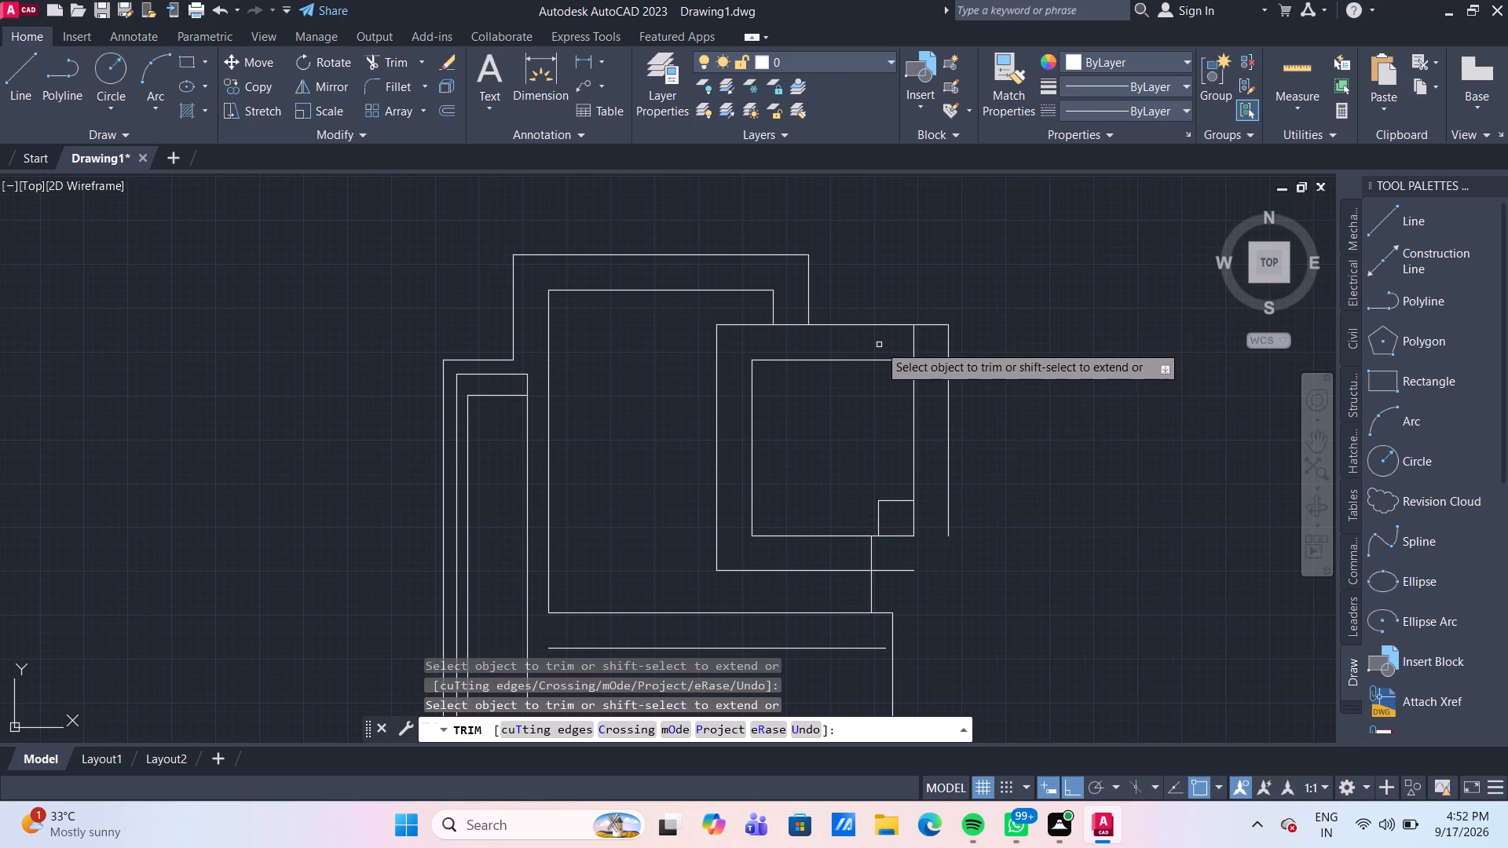
click(913, 339)
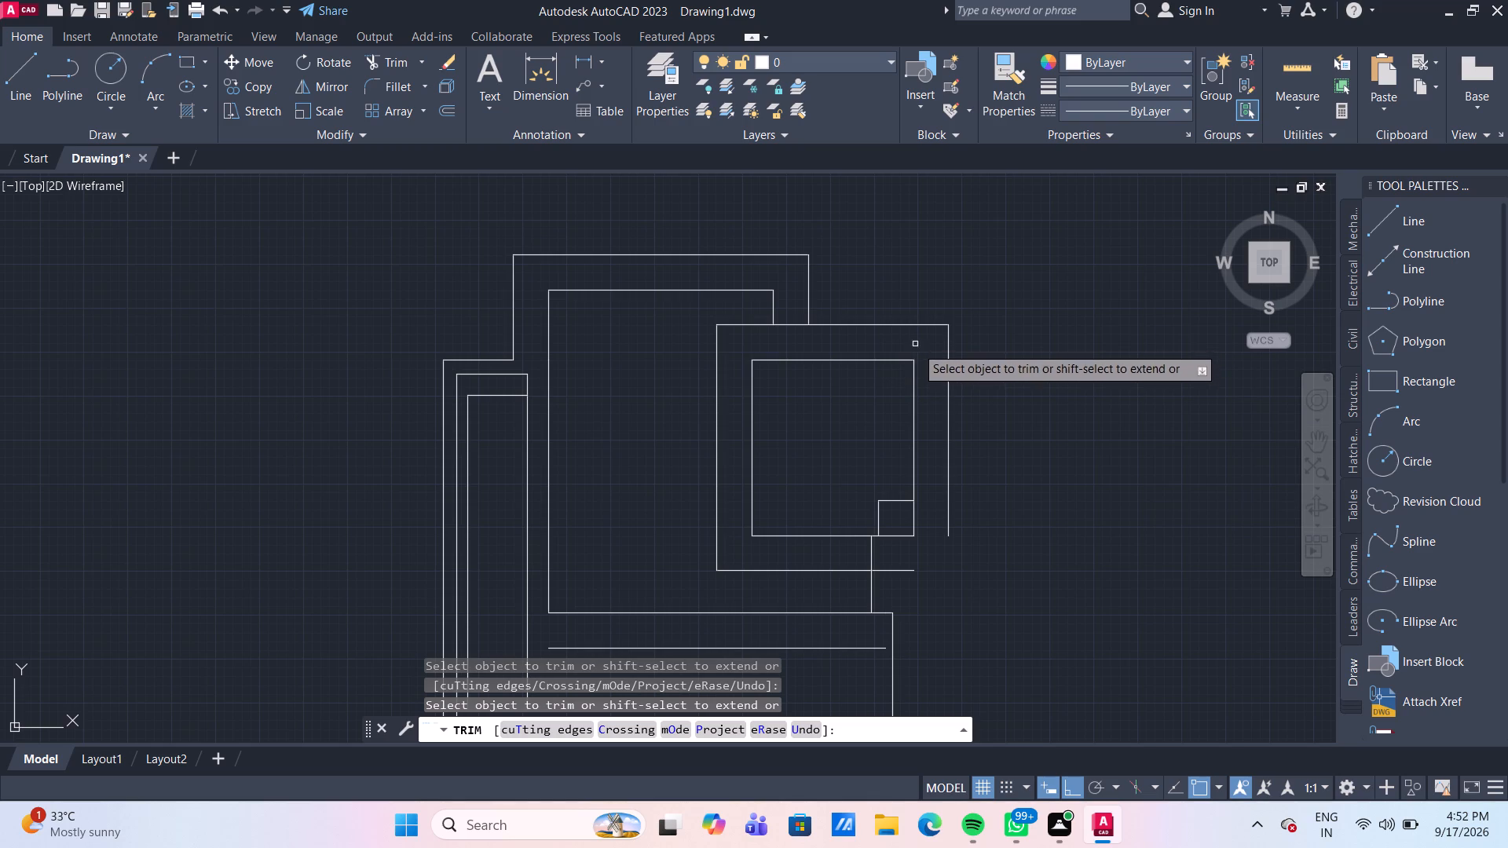
middle_drag(972, 489, 948, 409)
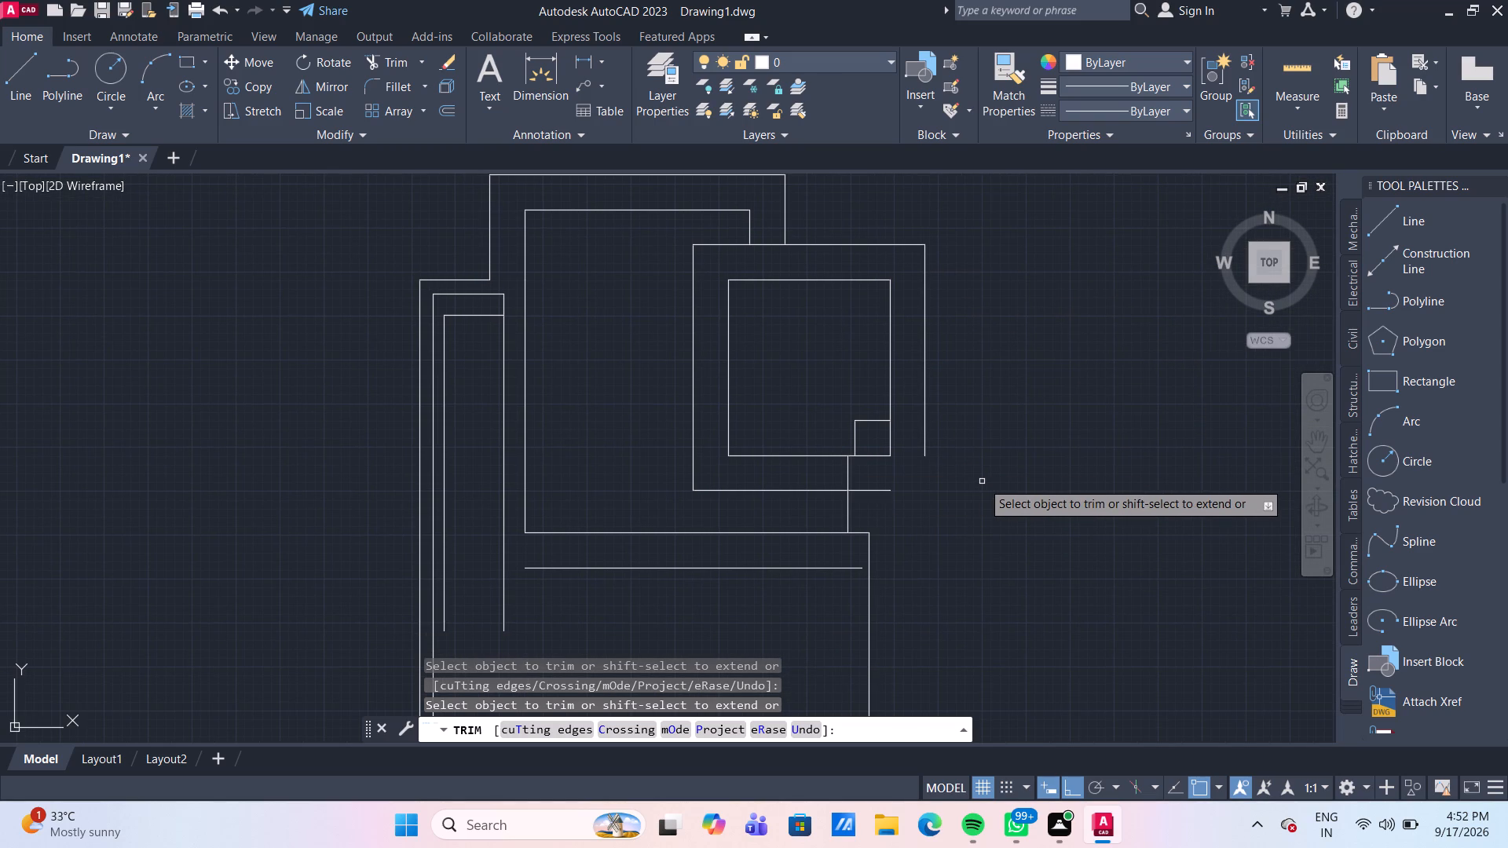
key(Escape)
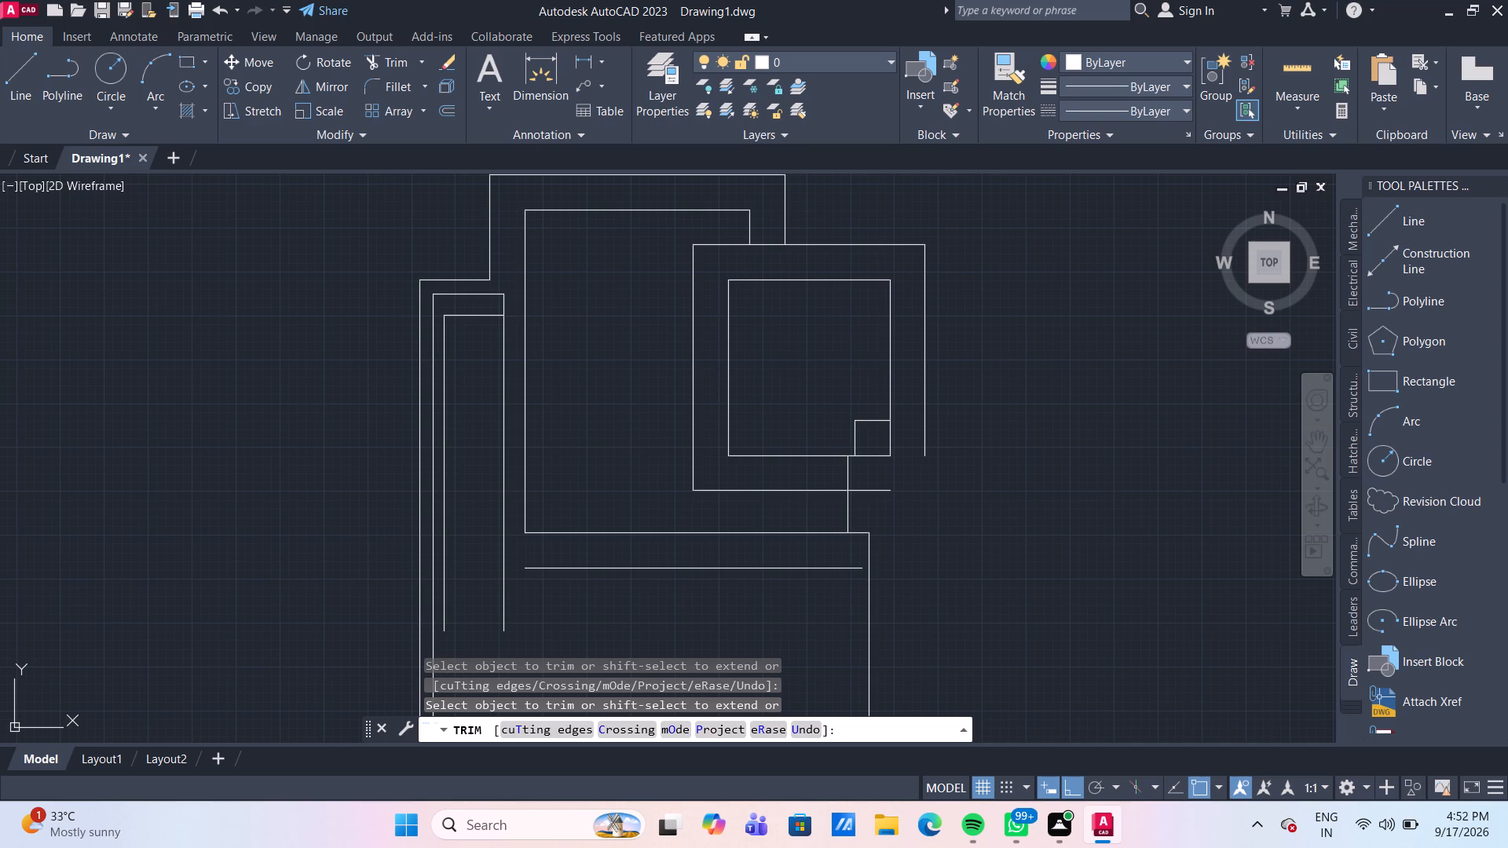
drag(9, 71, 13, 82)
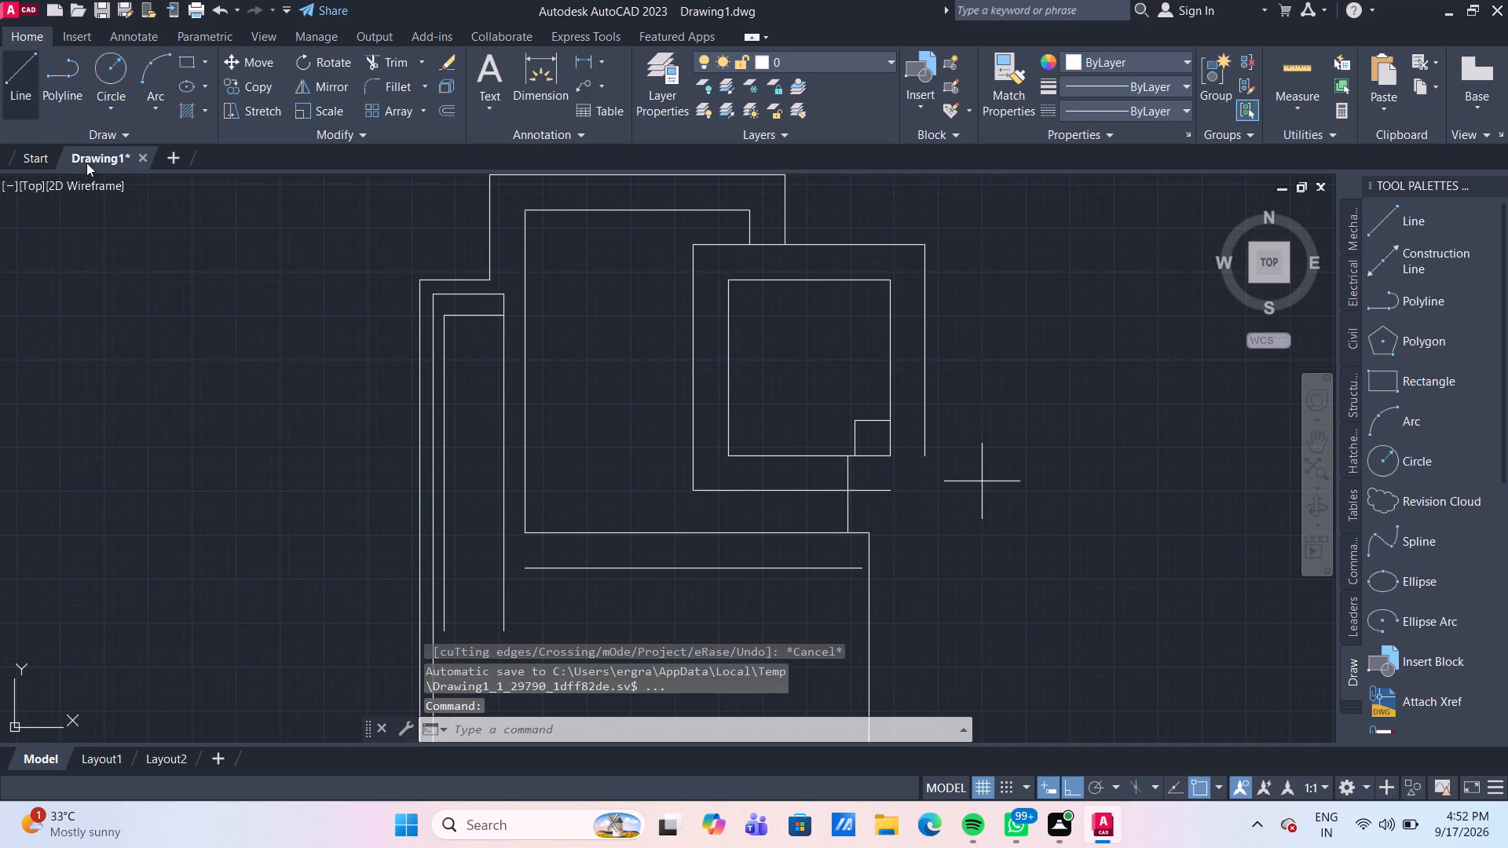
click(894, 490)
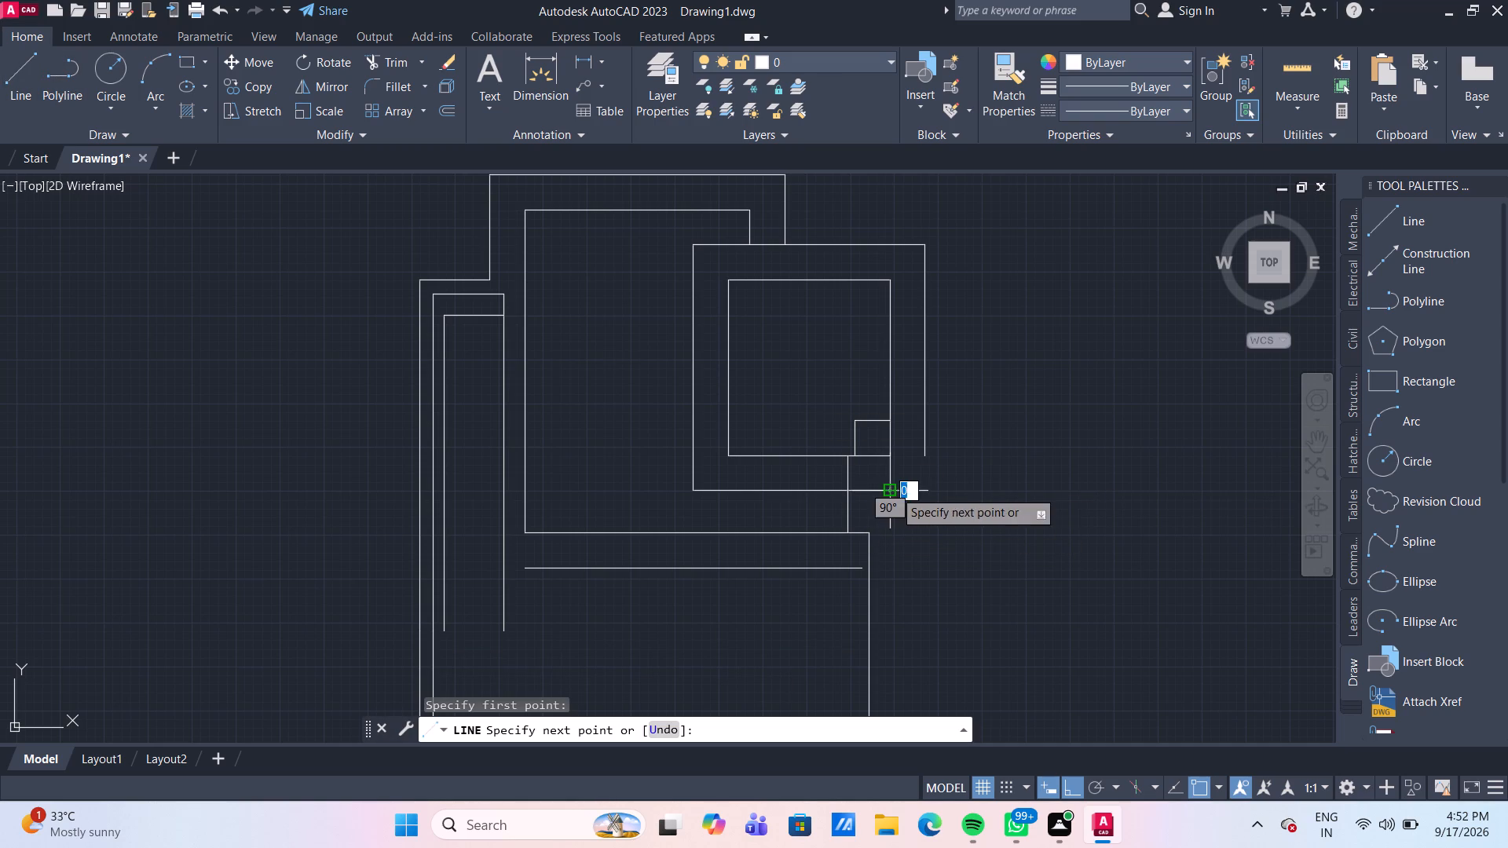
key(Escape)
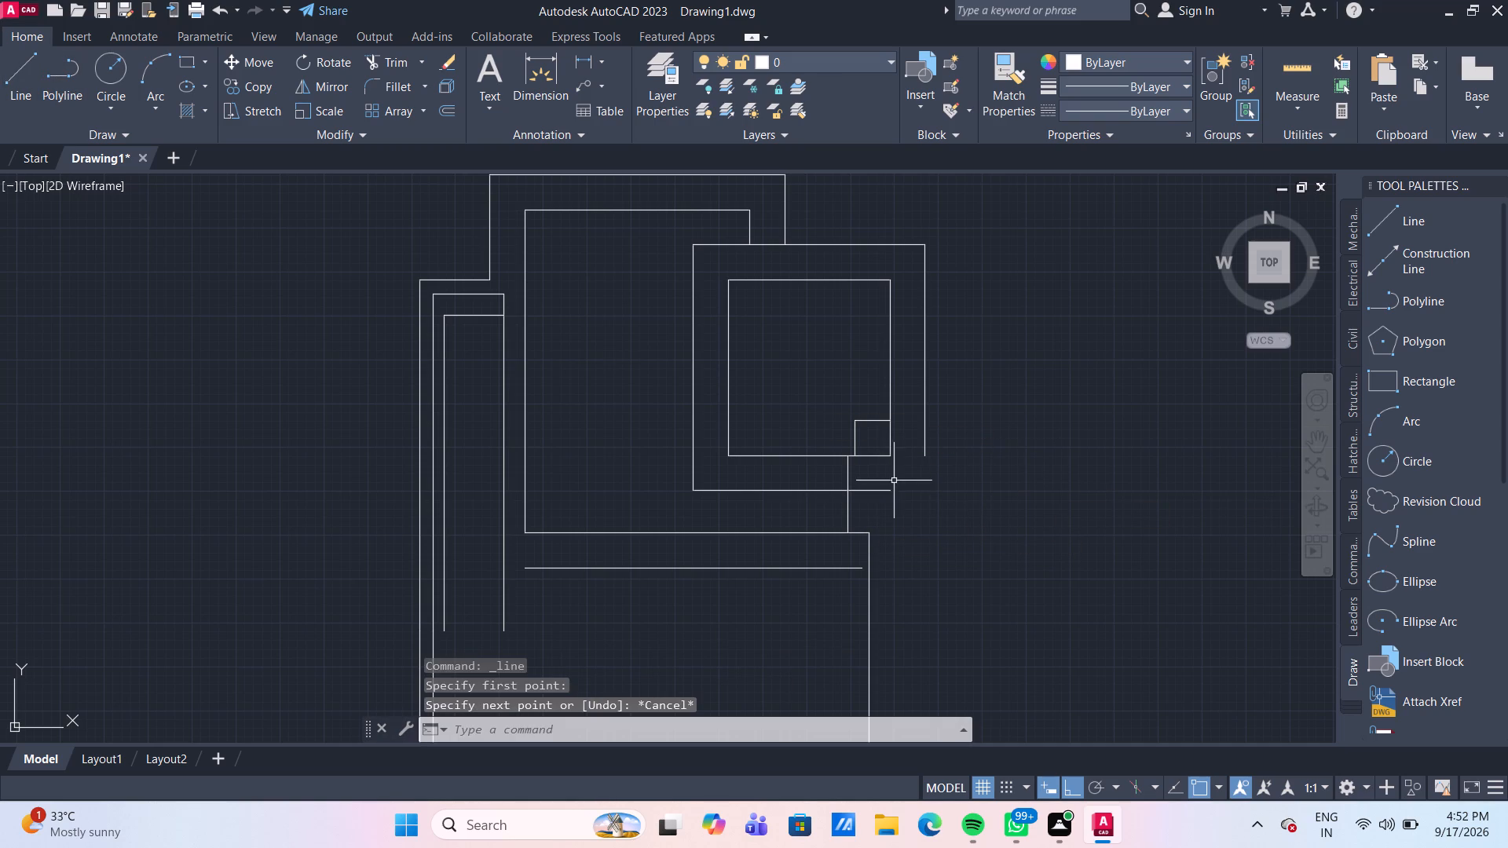
Stretch the square's lower offset line rightward to about 2049 mm and extend the right offset line down to it.
click(879, 490)
click(892, 492)
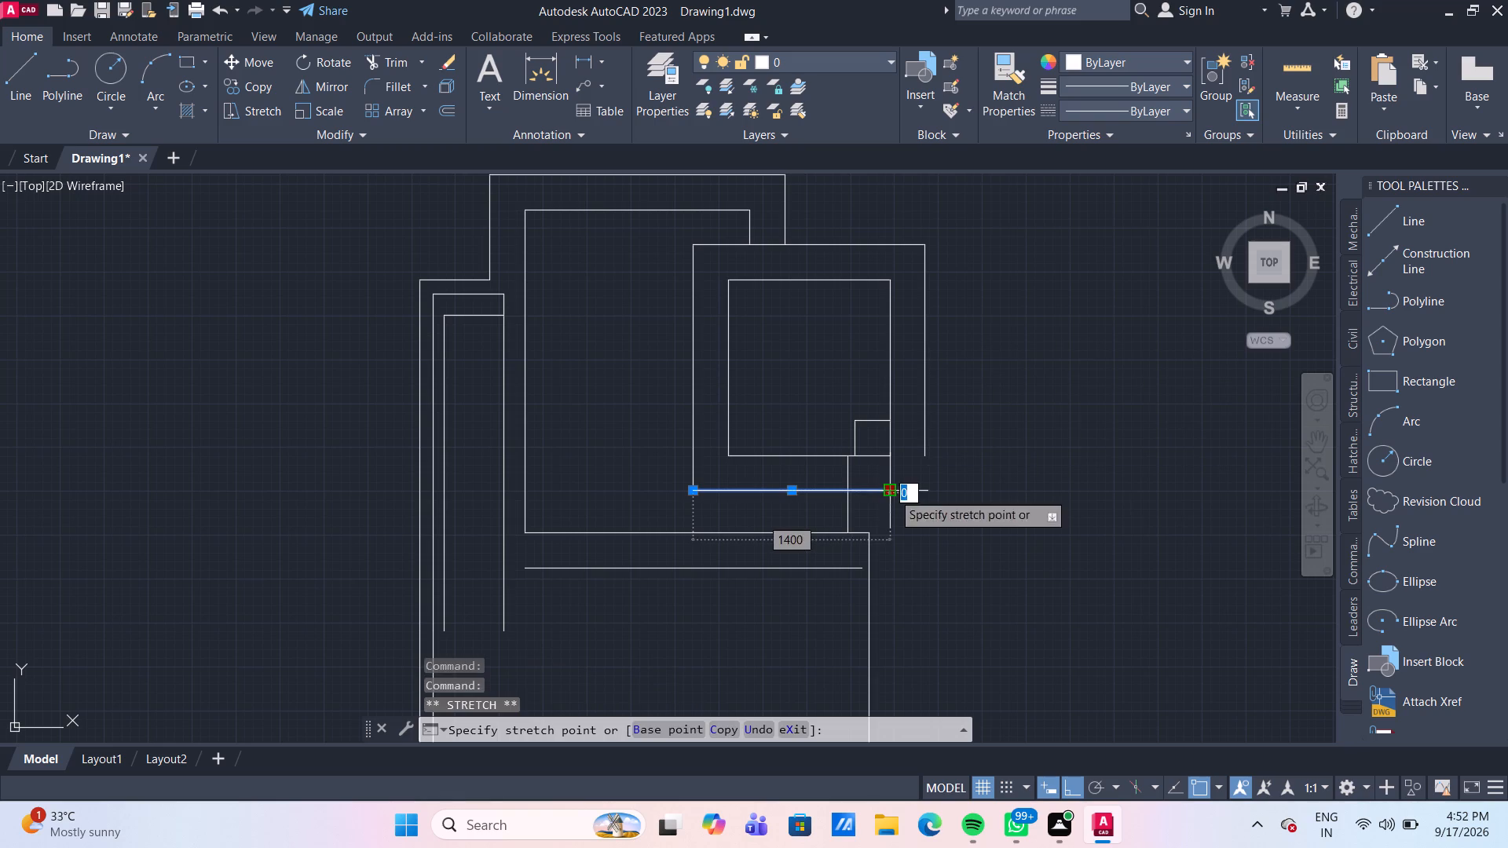
click(981, 487)
key(Escape)
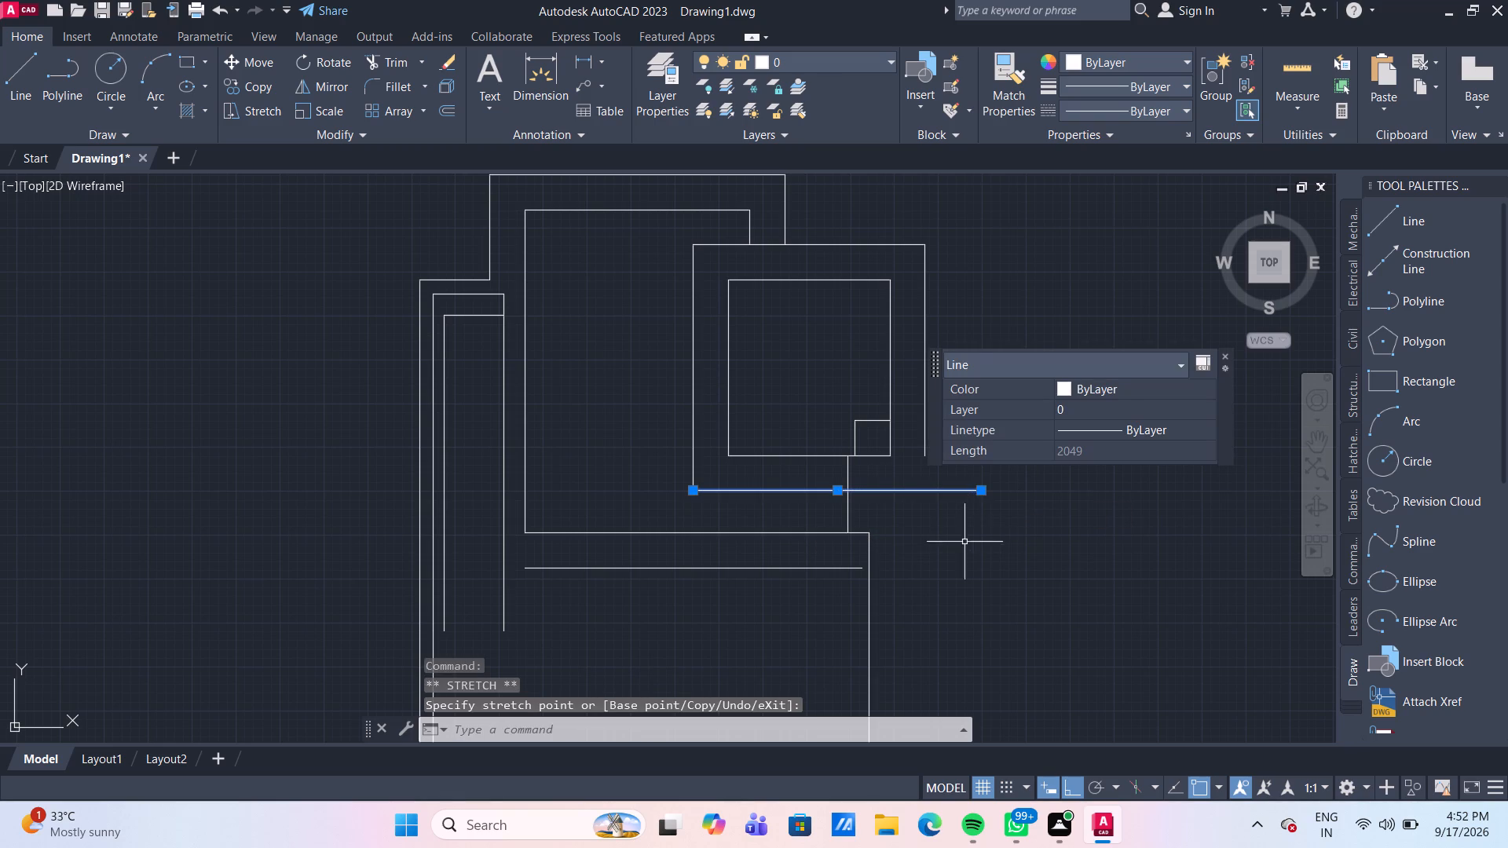
key(Escape)
text(EX)
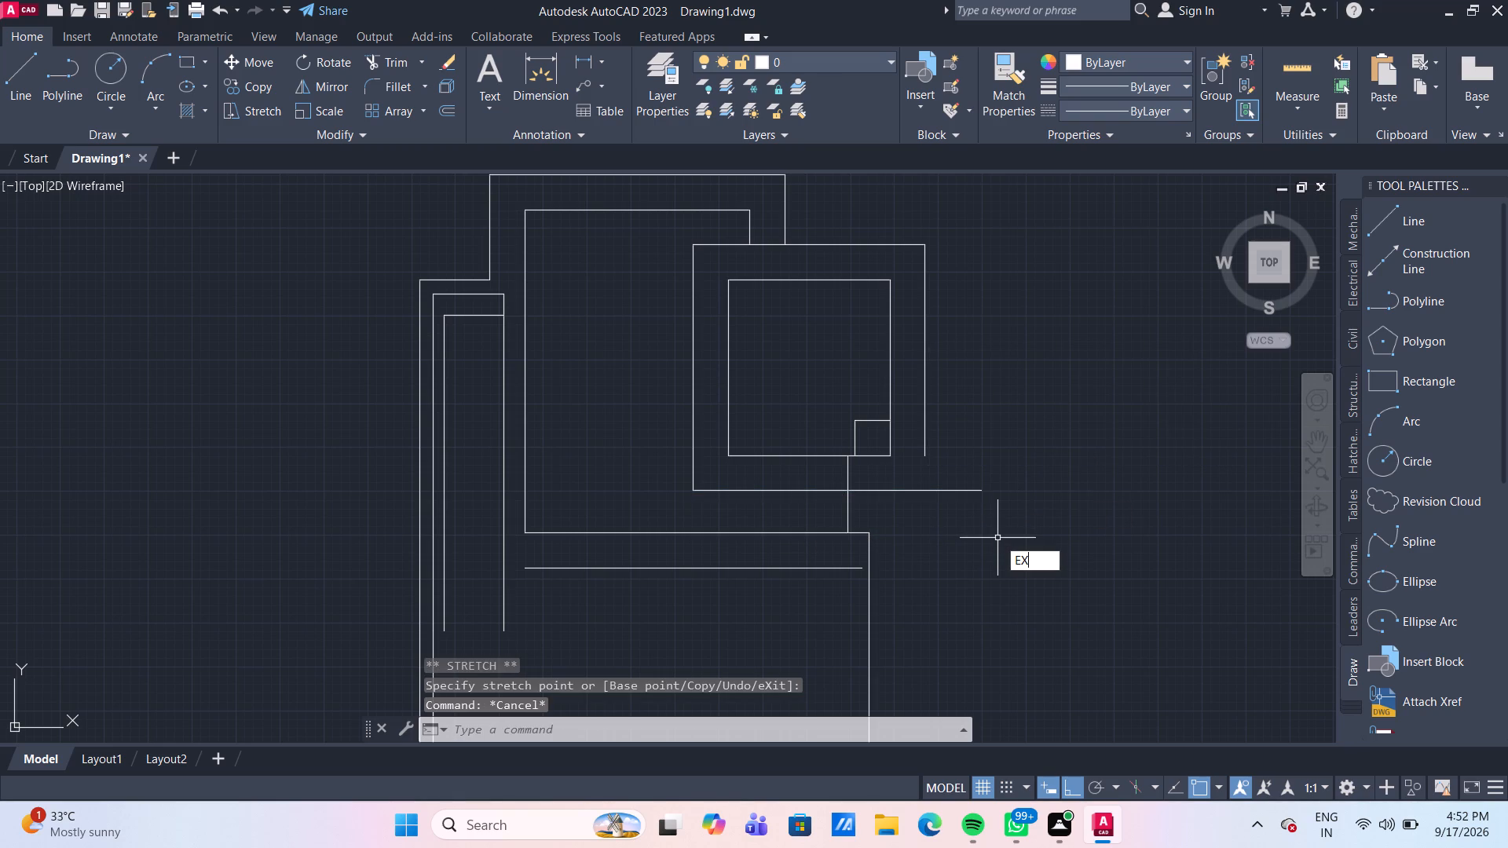
key(Return)
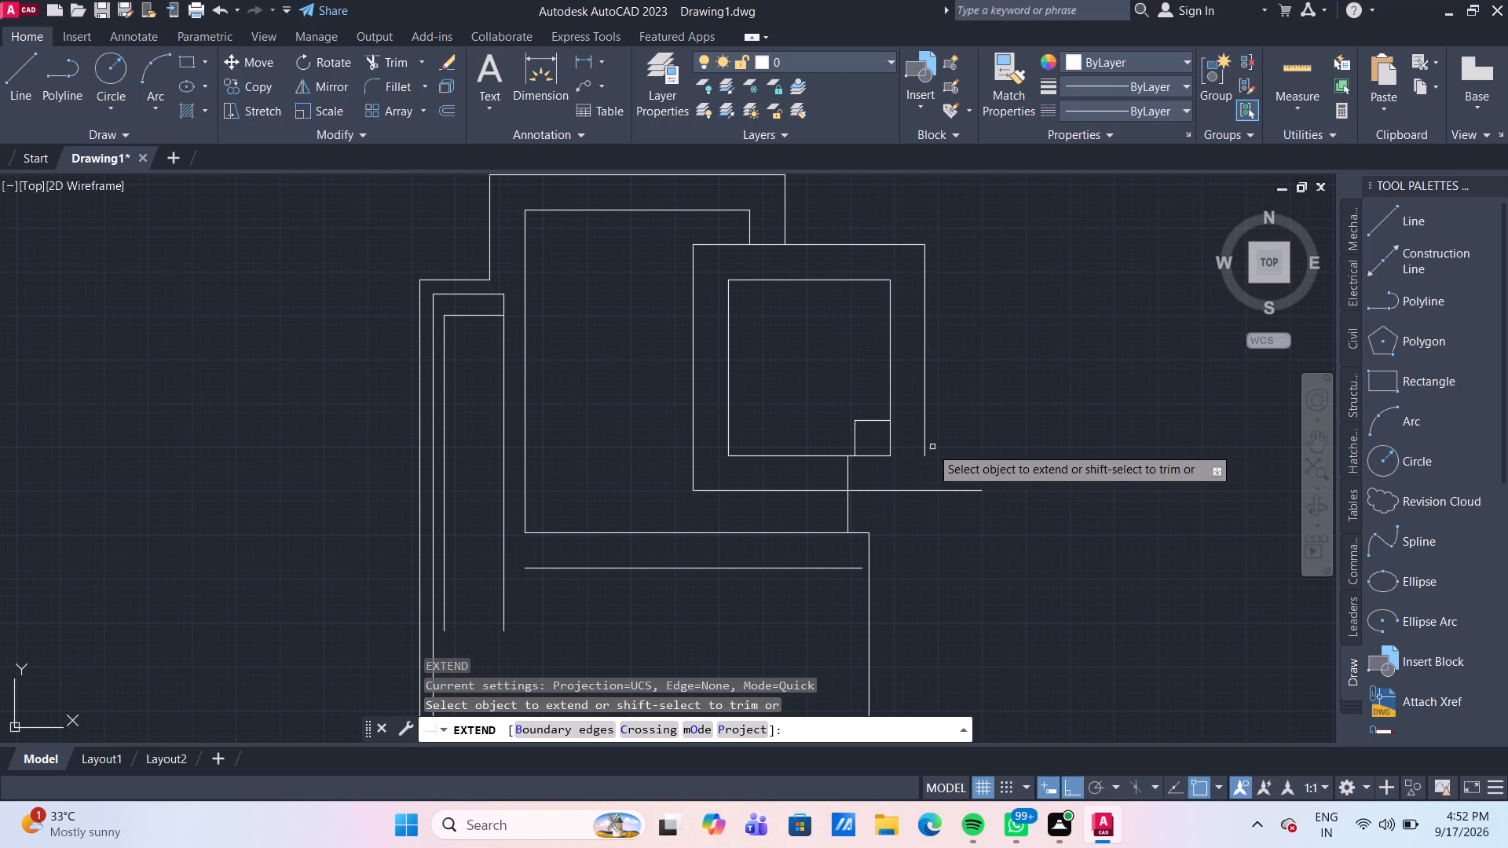
click(925, 447)
key(Escape)
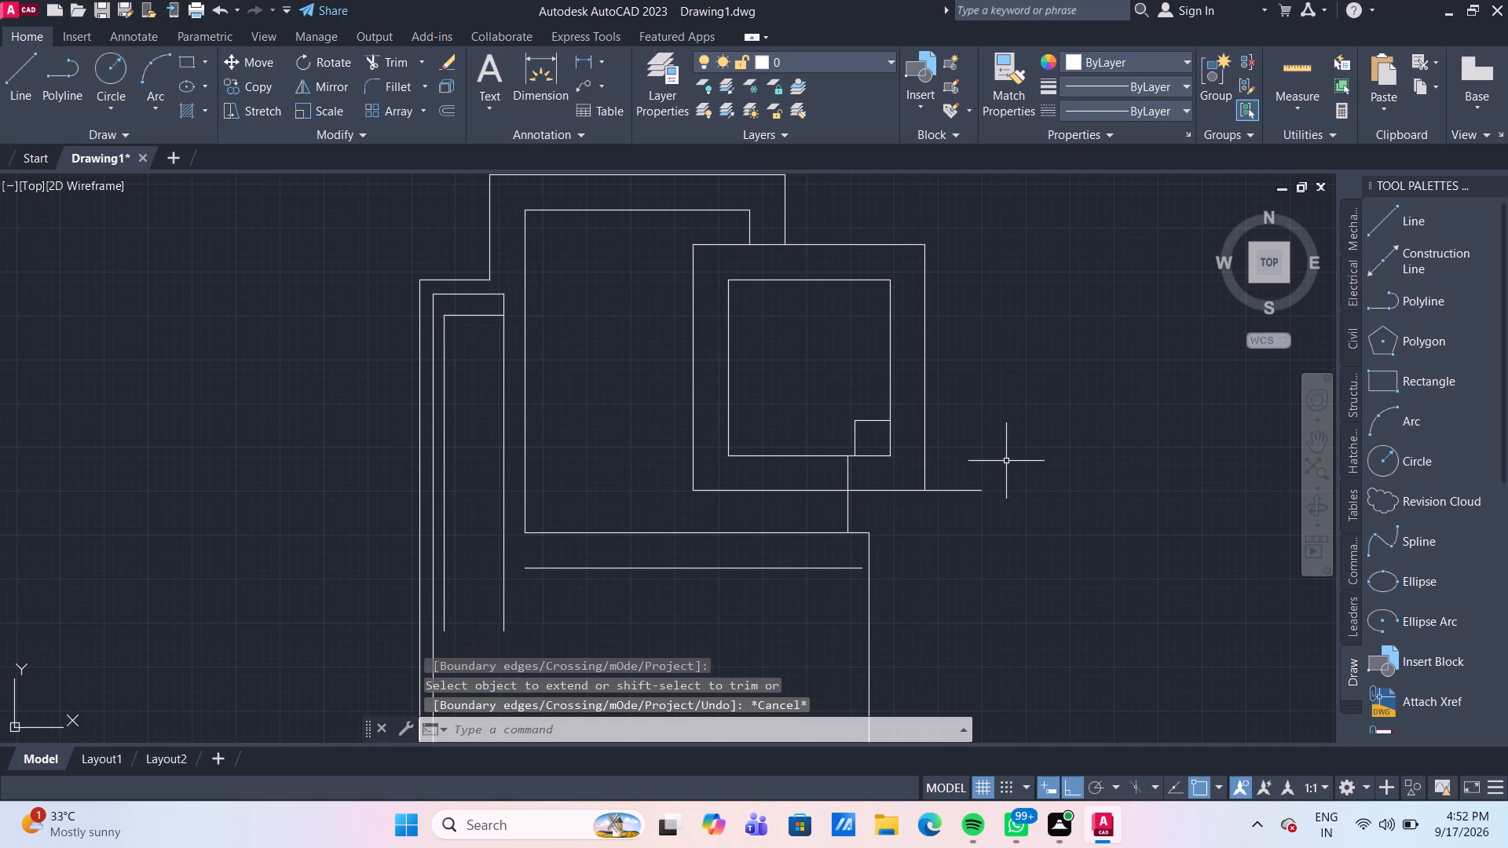
Delete the short vertical line below the inner square and the two lines forming the small box in its lower-right corner.
scroll(1008, 462, down, 1)
scroll(985, 493, up, 1)
scroll(986, 495, down, 1)
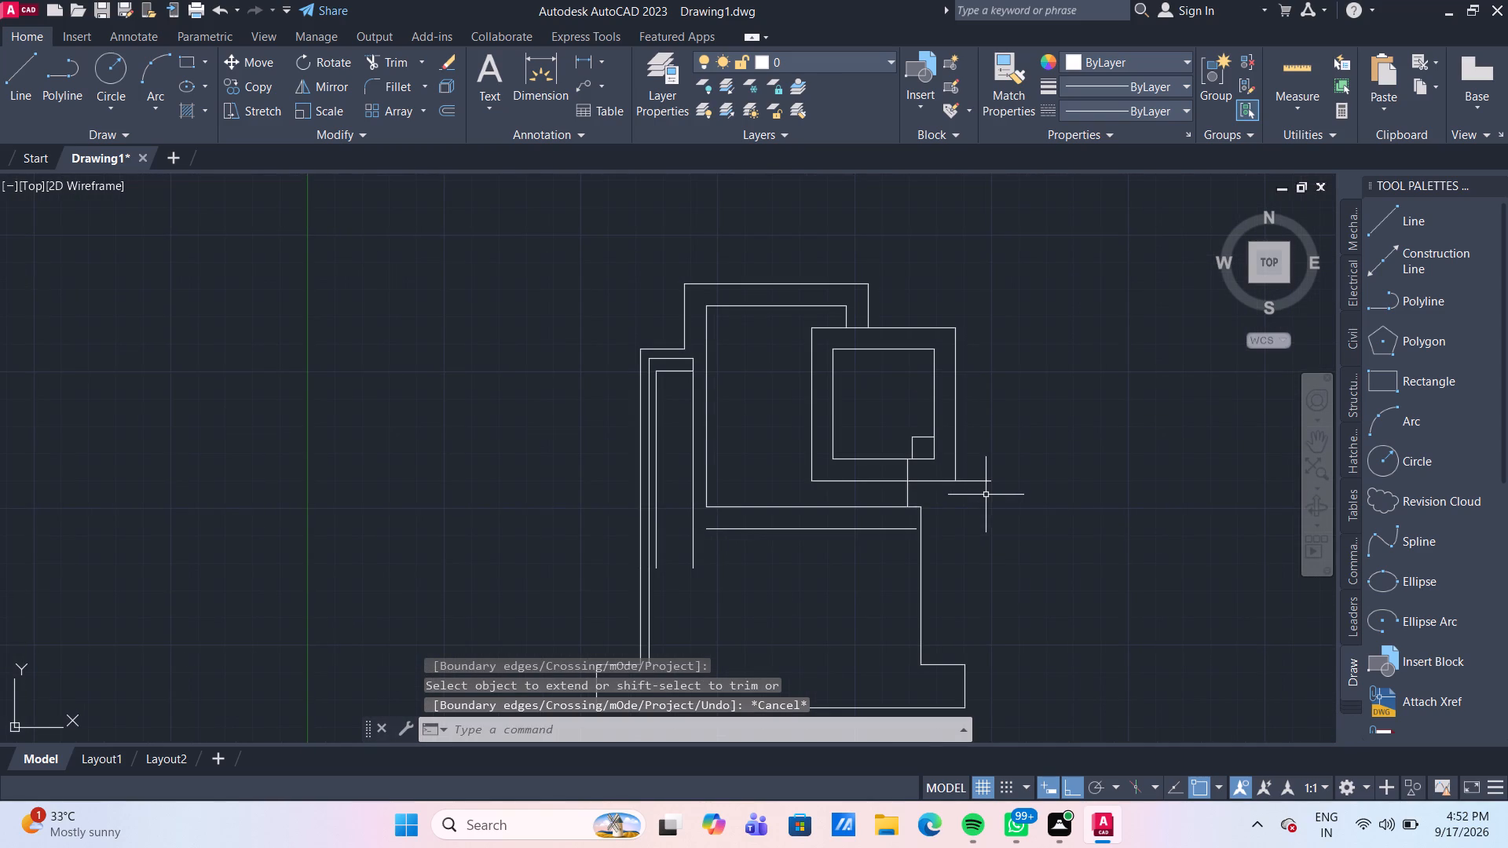
scroll(986, 495, up, 1)
middle_drag(994, 501, 996, 544)
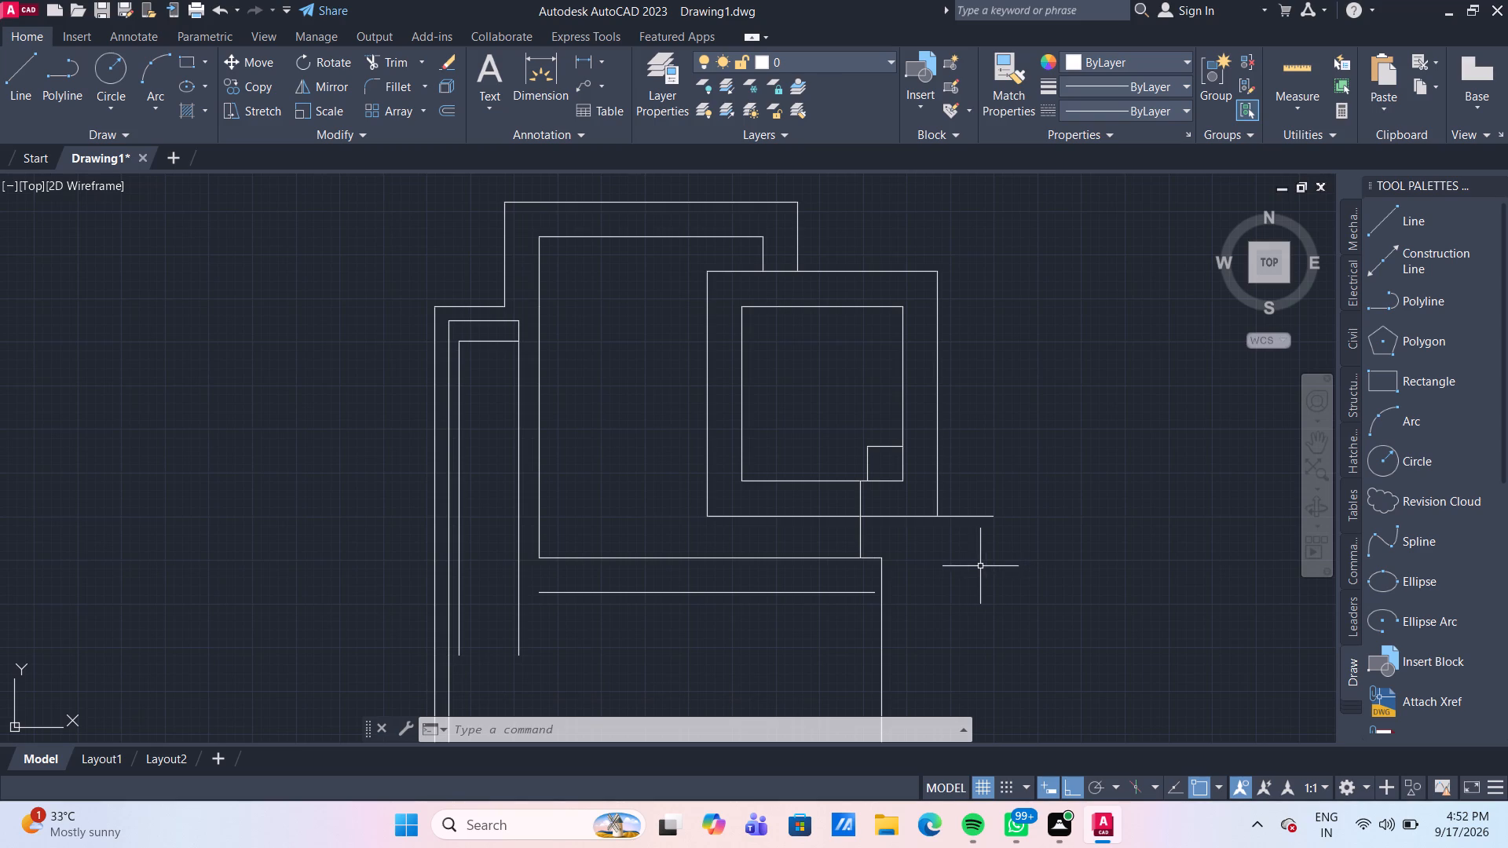
middle_drag(956, 565, 908, 462)
scroll(930, 525, up, 1)
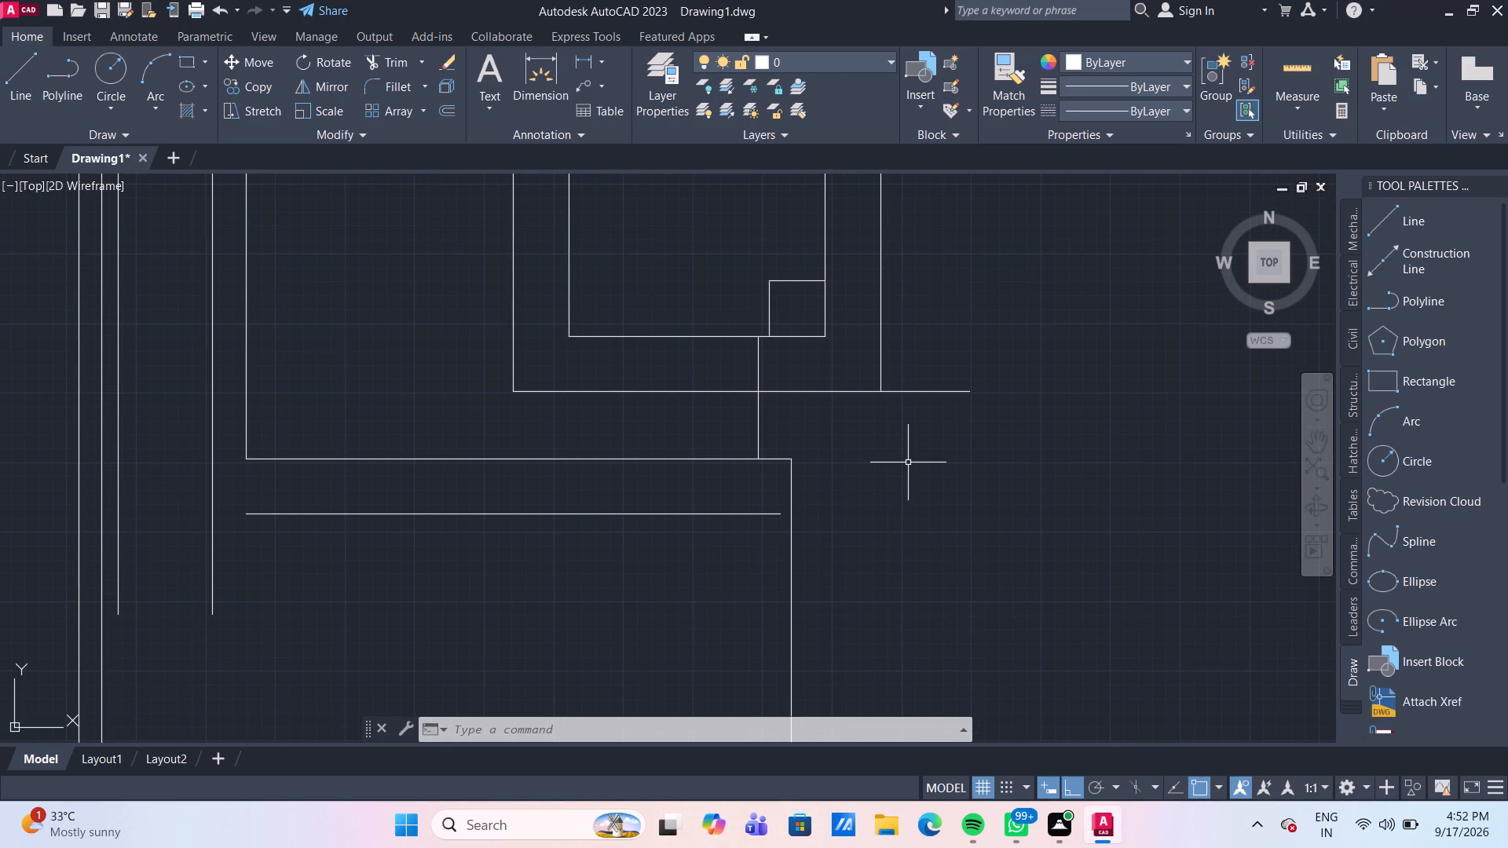
click(759, 365)
key(Delete)
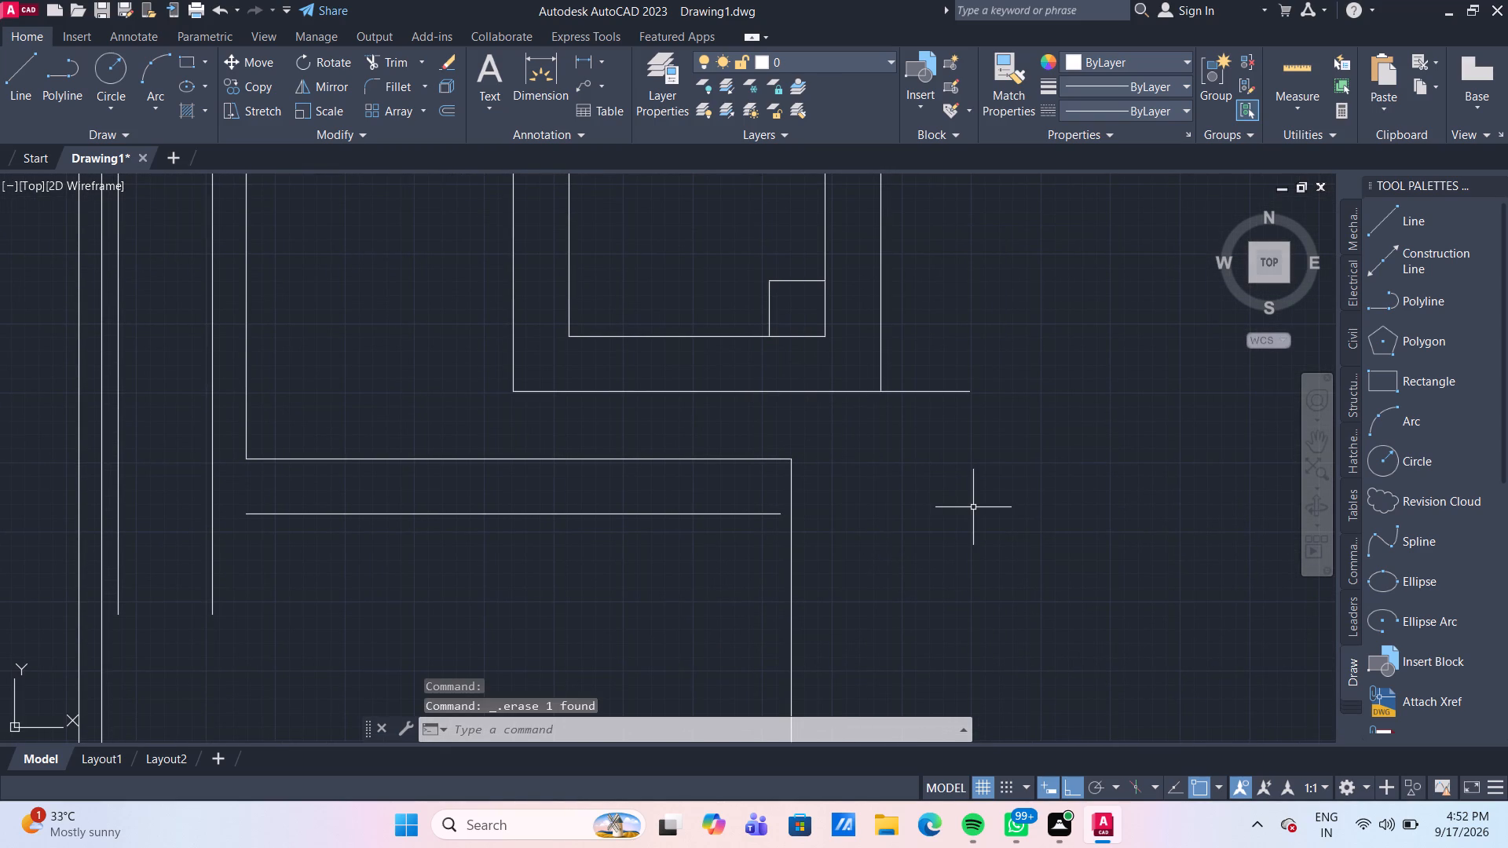
drag(791, 317, 789, 306)
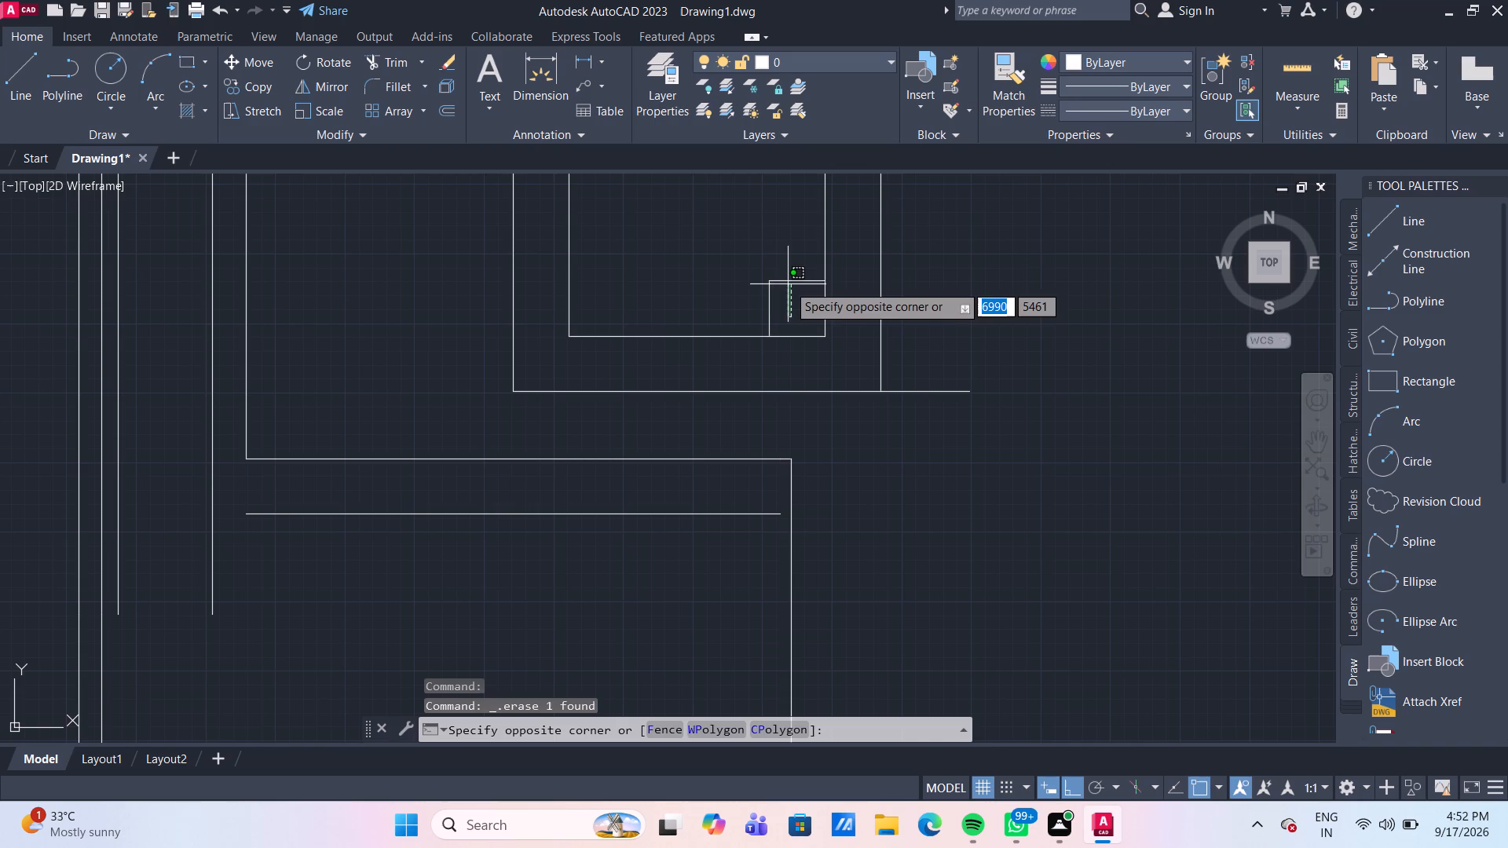
click(747, 254)
key(Delete)
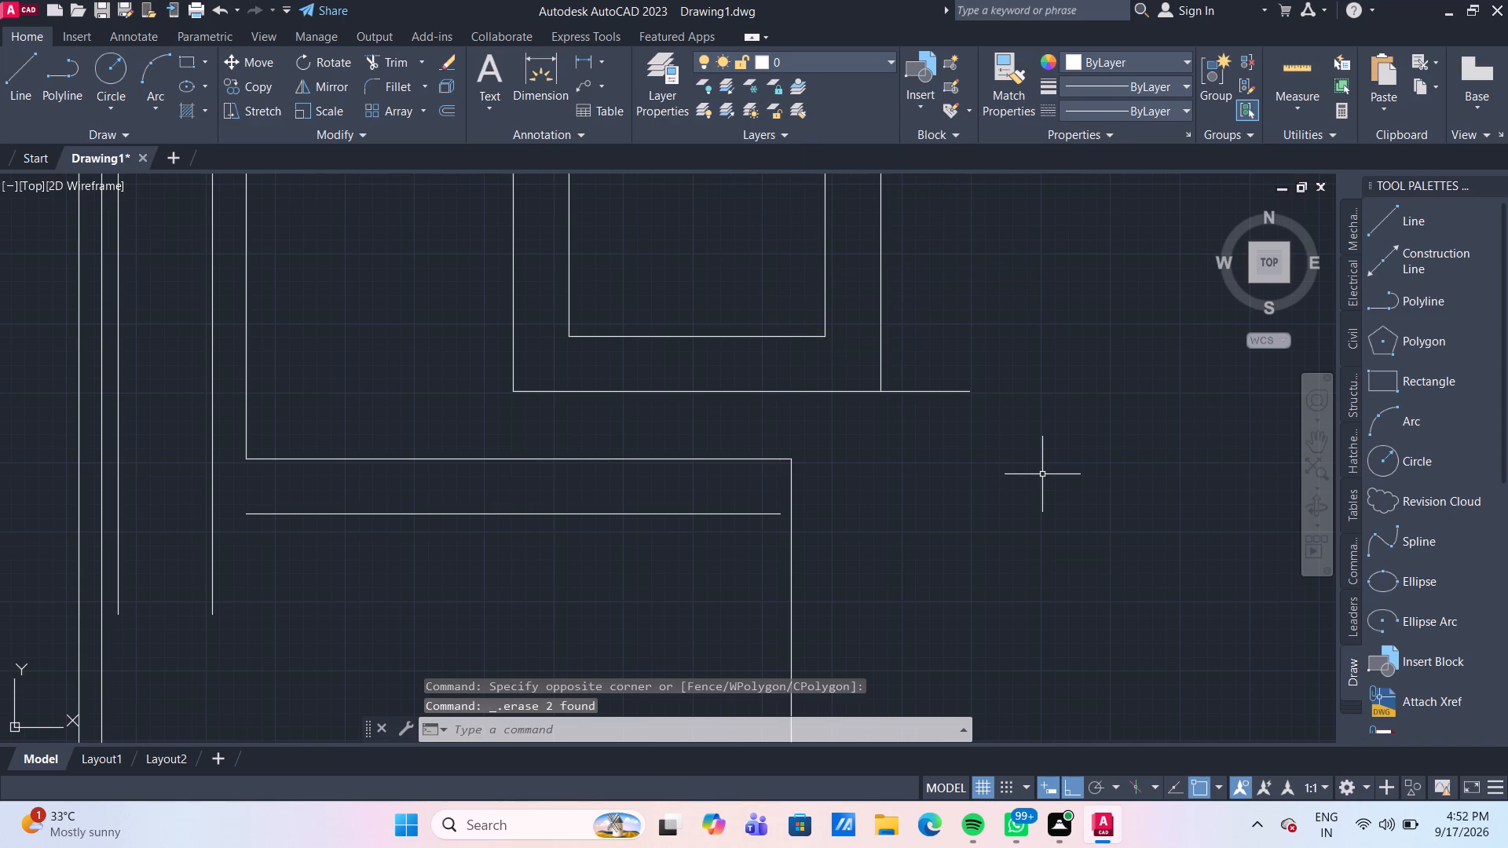
Trim the lower offset line's overhanging end beyond the outer square's right side.
text(TR)
key(Return)
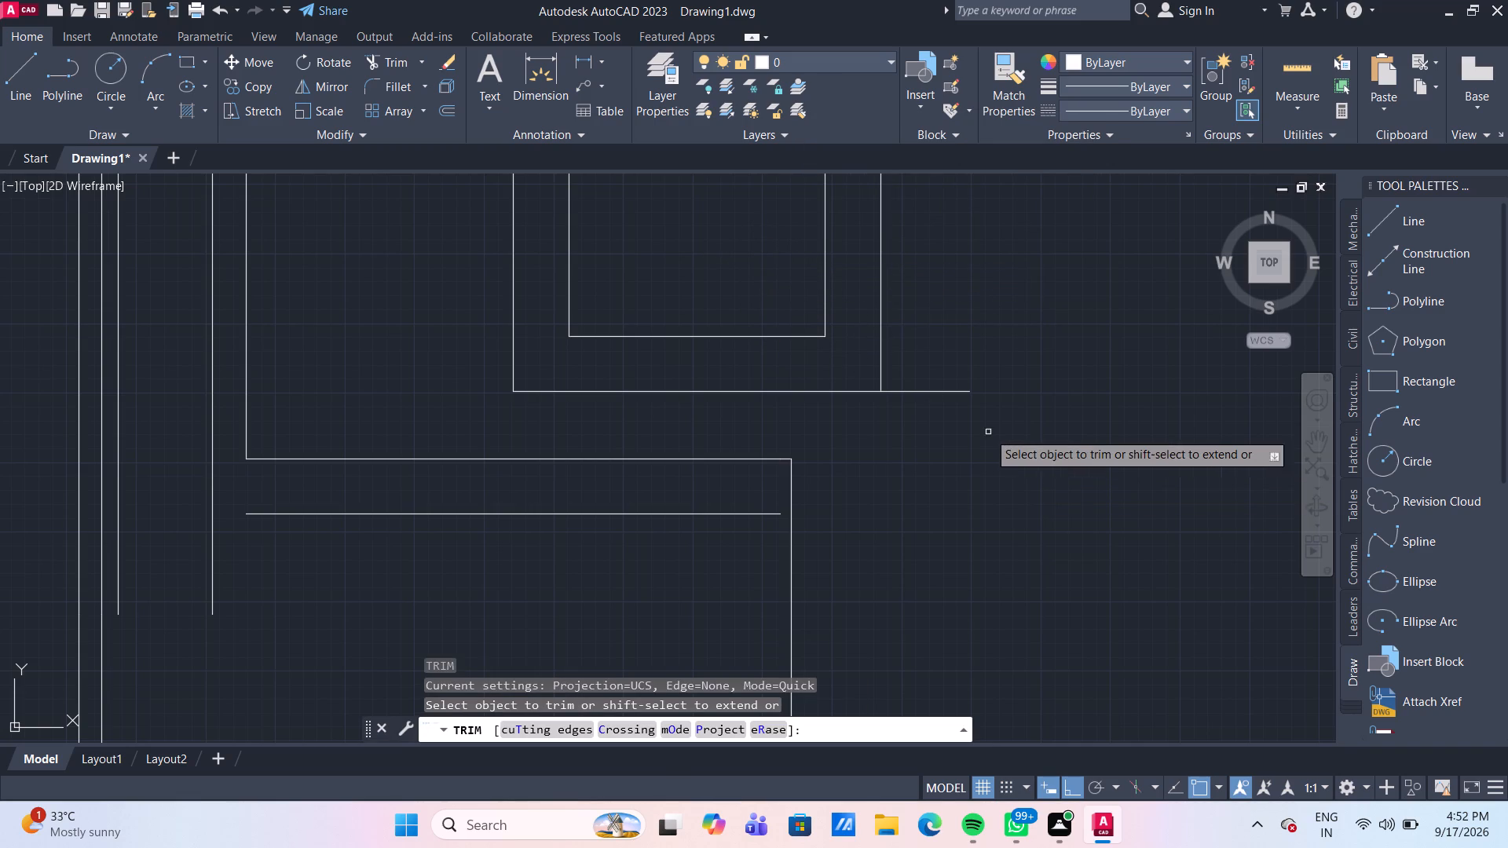
click(956, 394)
scroll(977, 452, down, 1)
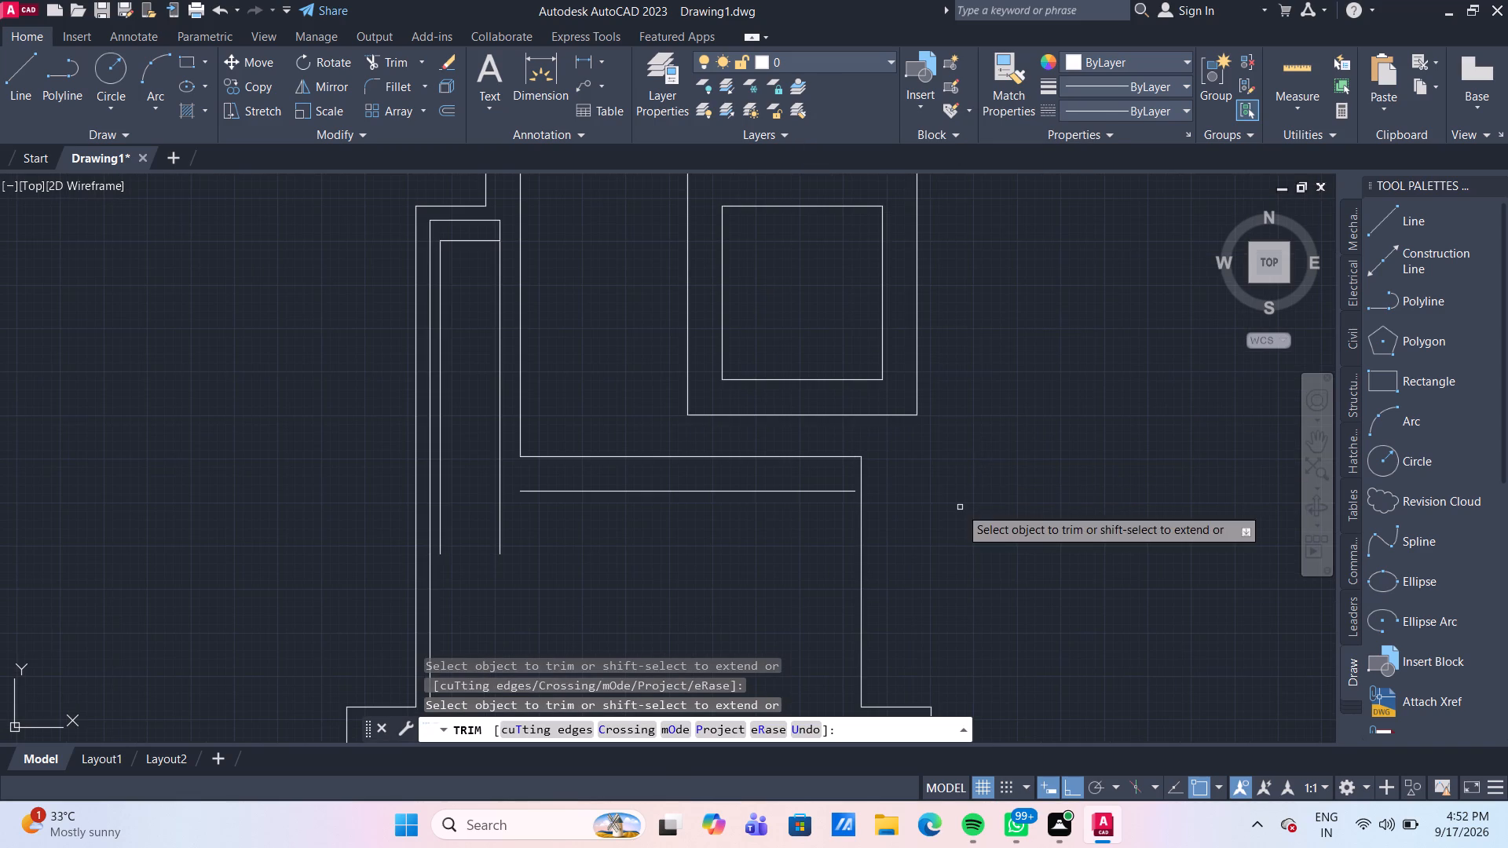
middle_drag(960, 507, 942, 437)
scroll(946, 440, down, 1)
middle_drag(946, 455, 959, 499)
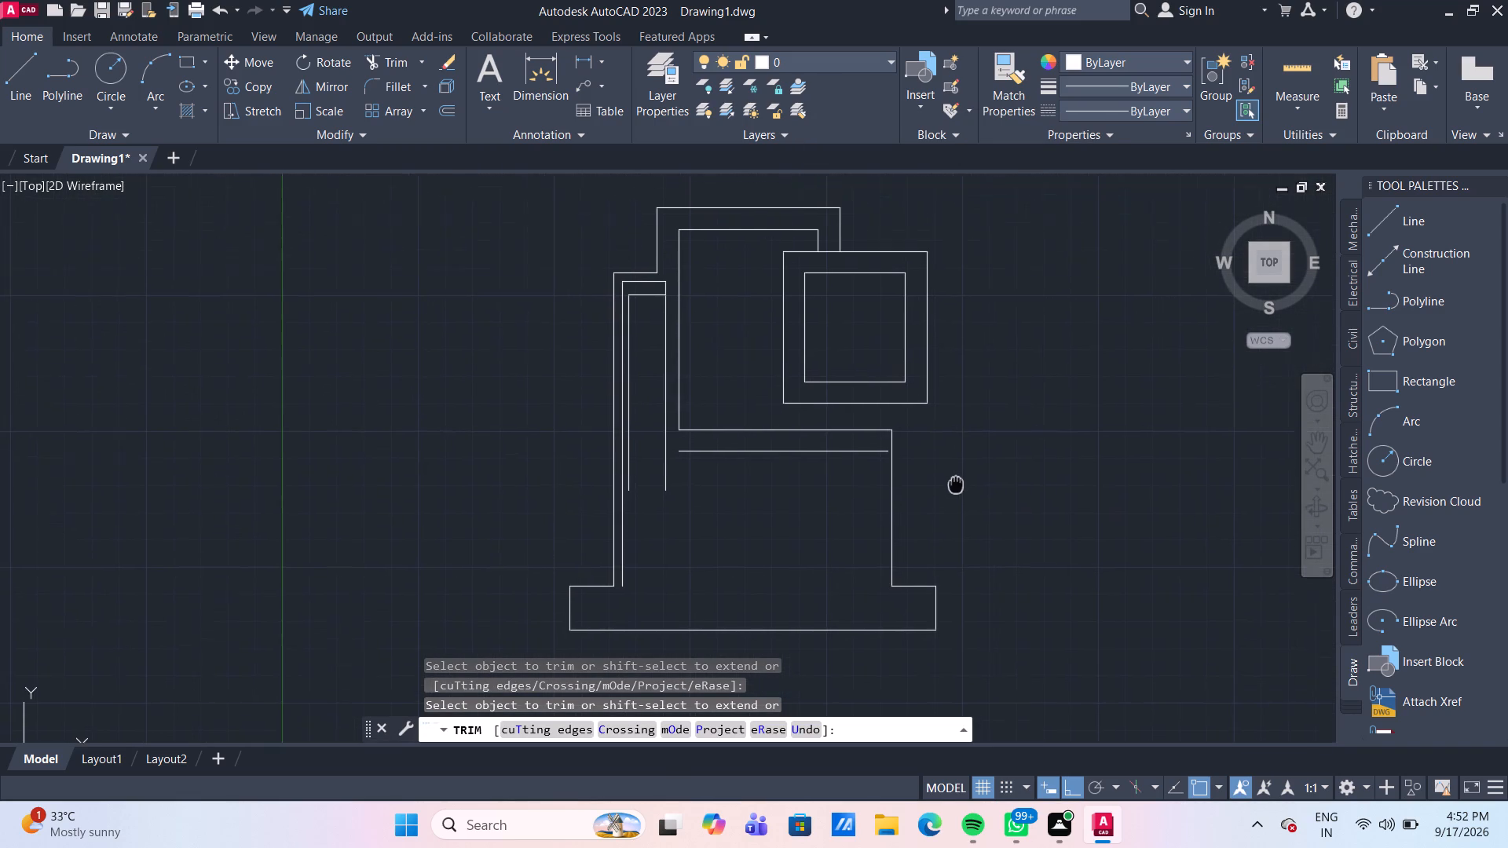
middle_drag(959, 499, 959, 499)
middle_drag(778, 519, 780, 539)
key(Escape)
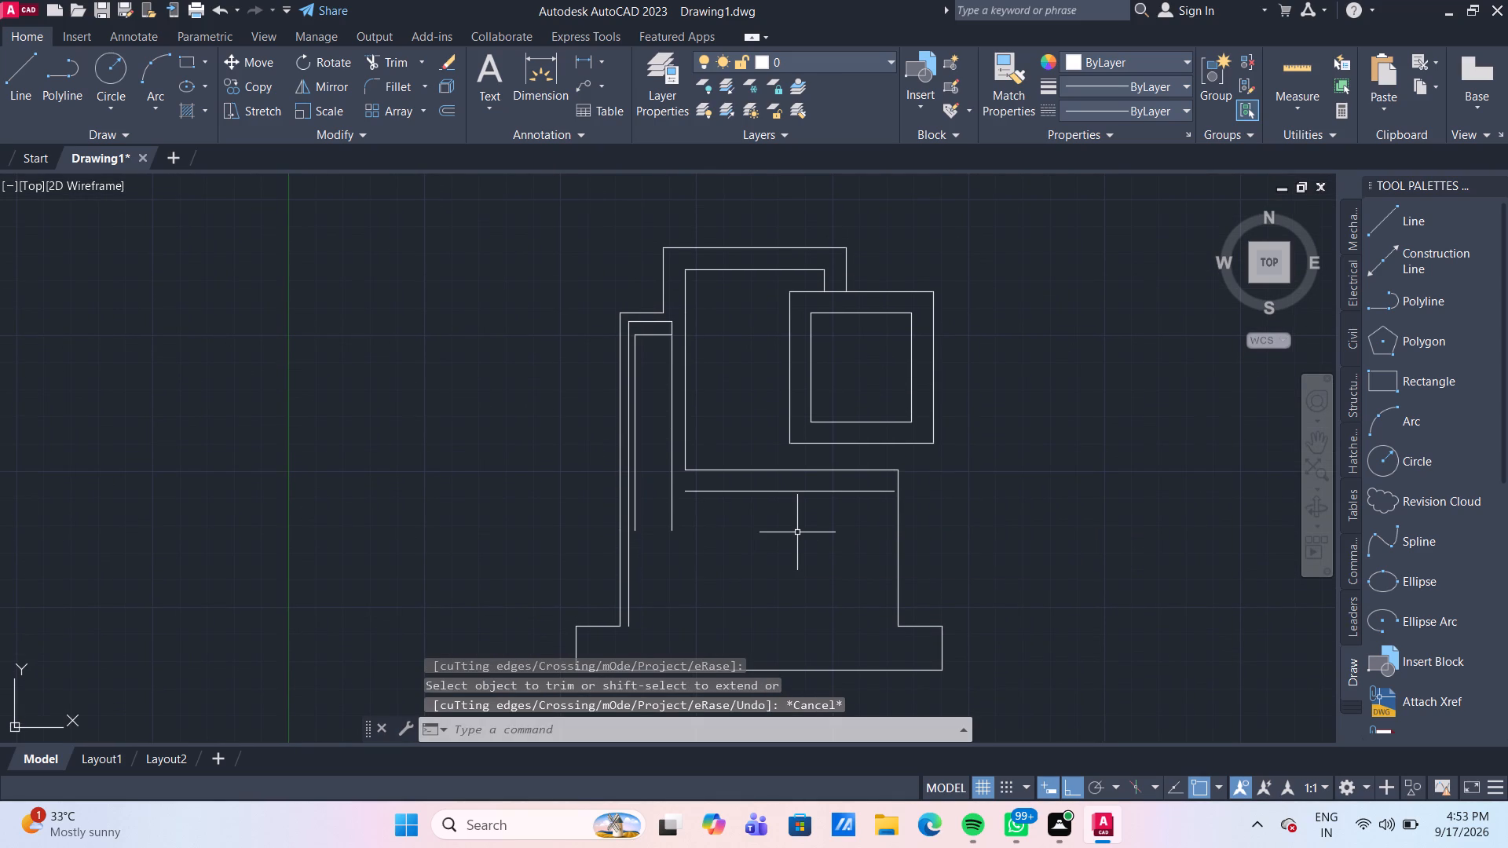
Move the upper 2400 mm horizontal line below the squares straight down by 500 mm.
click(805, 470)
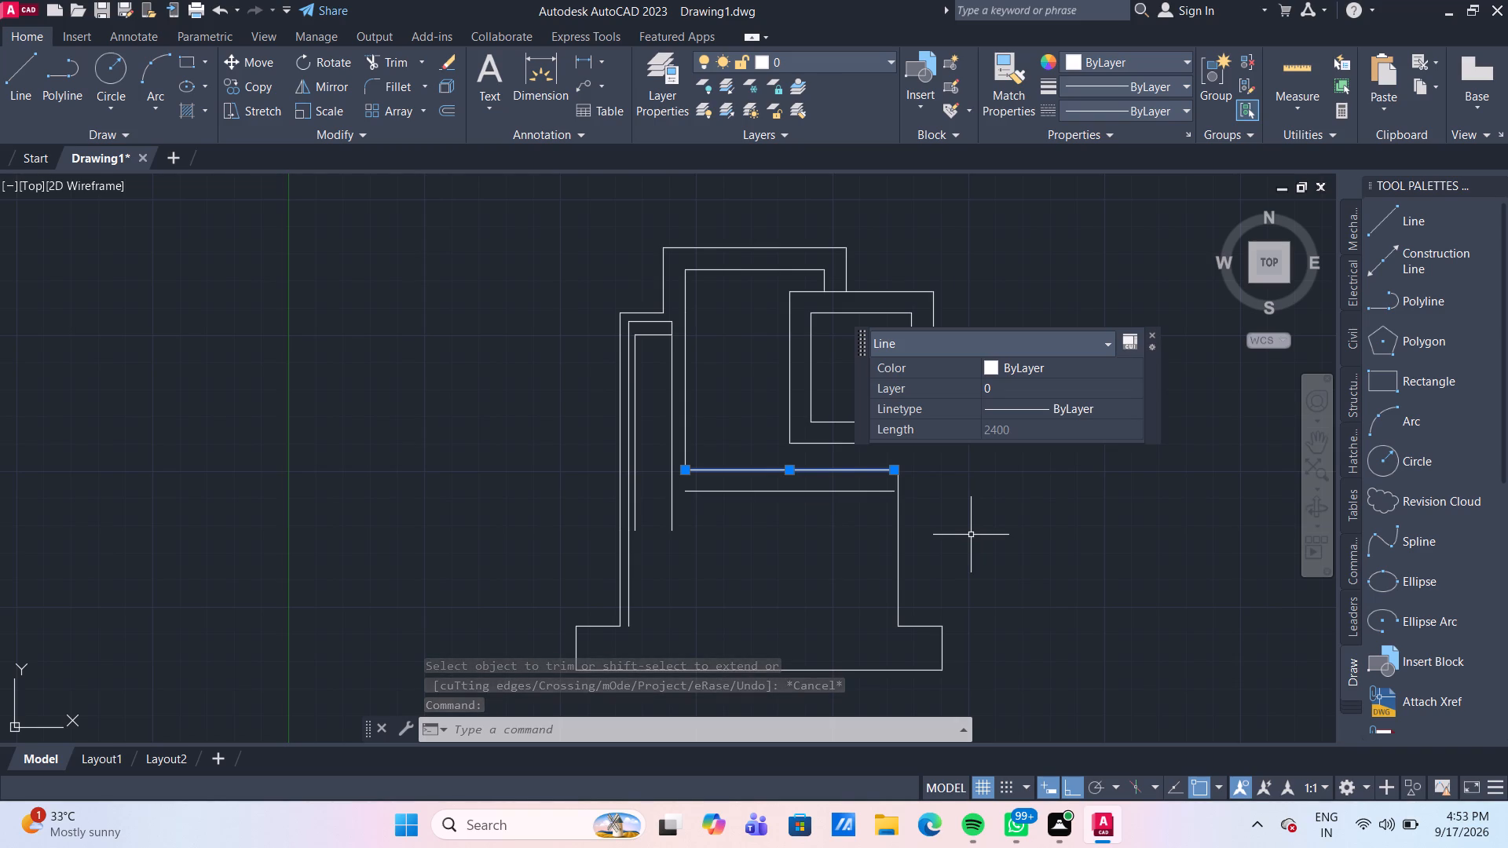
key(m)
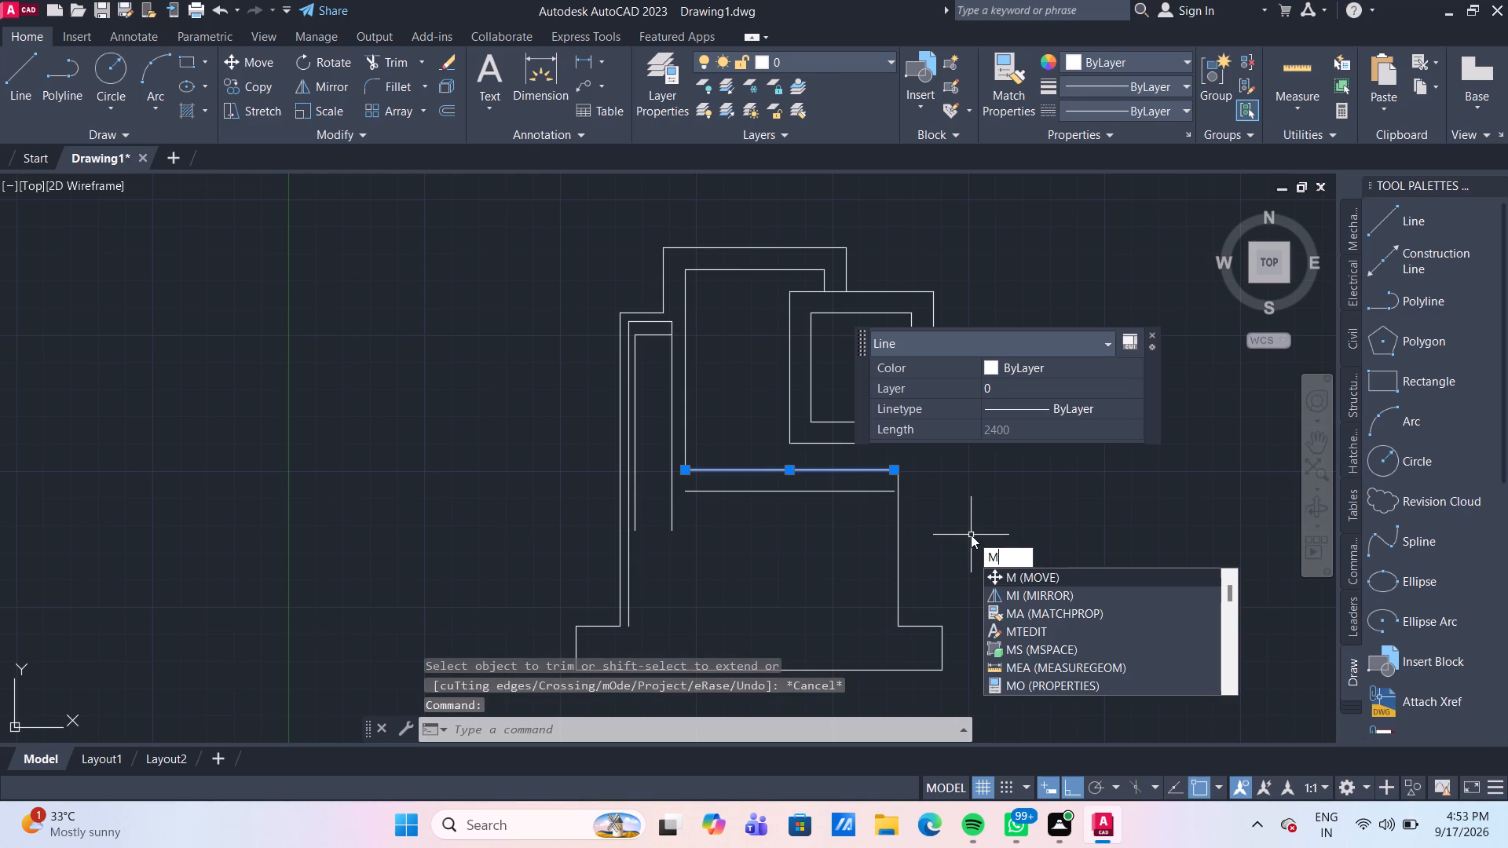
key(Return)
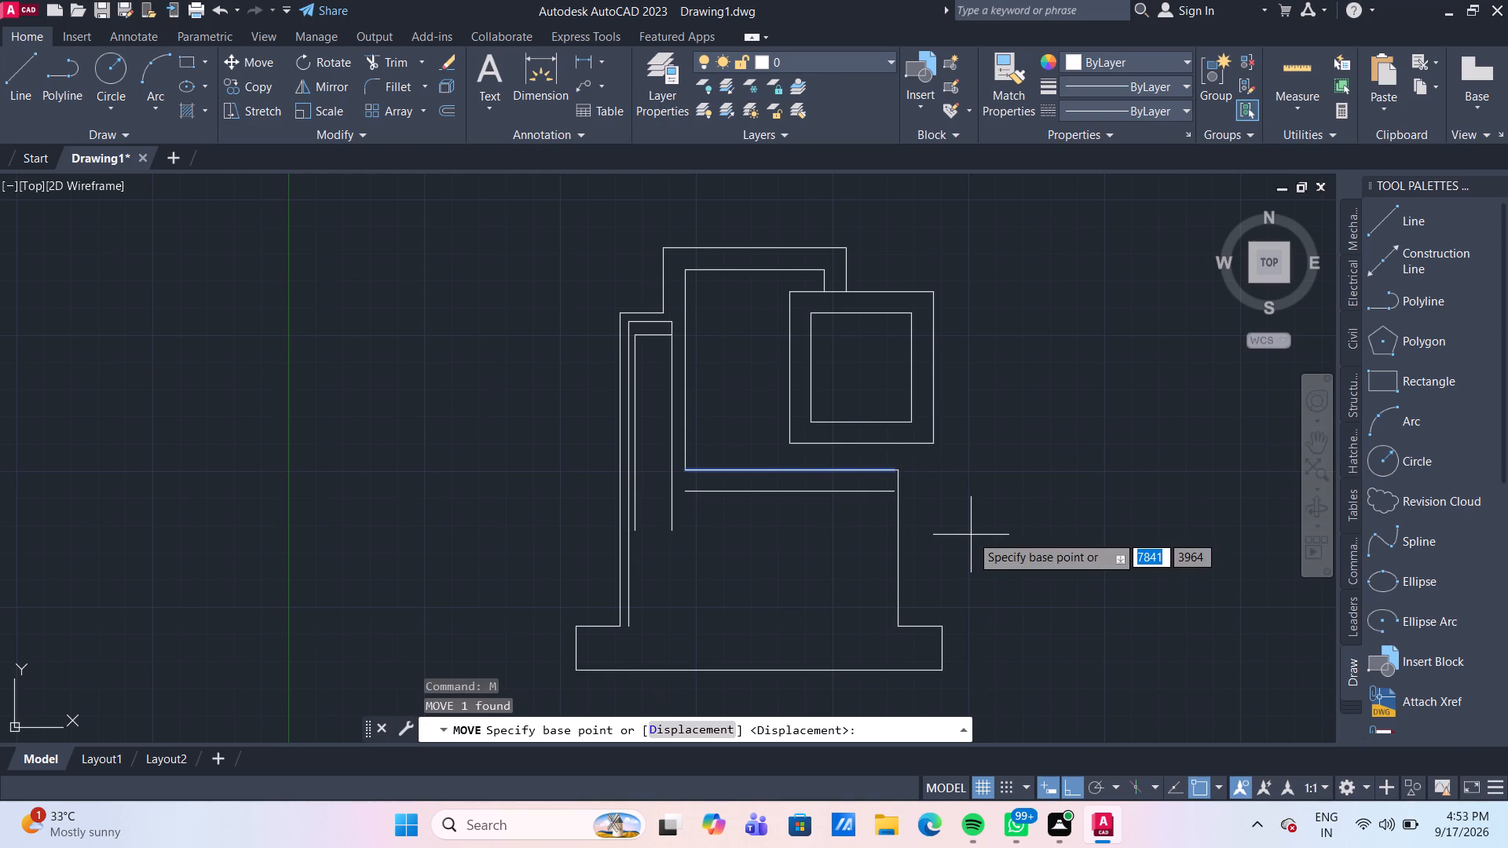
scroll(661, 486, up, 1)
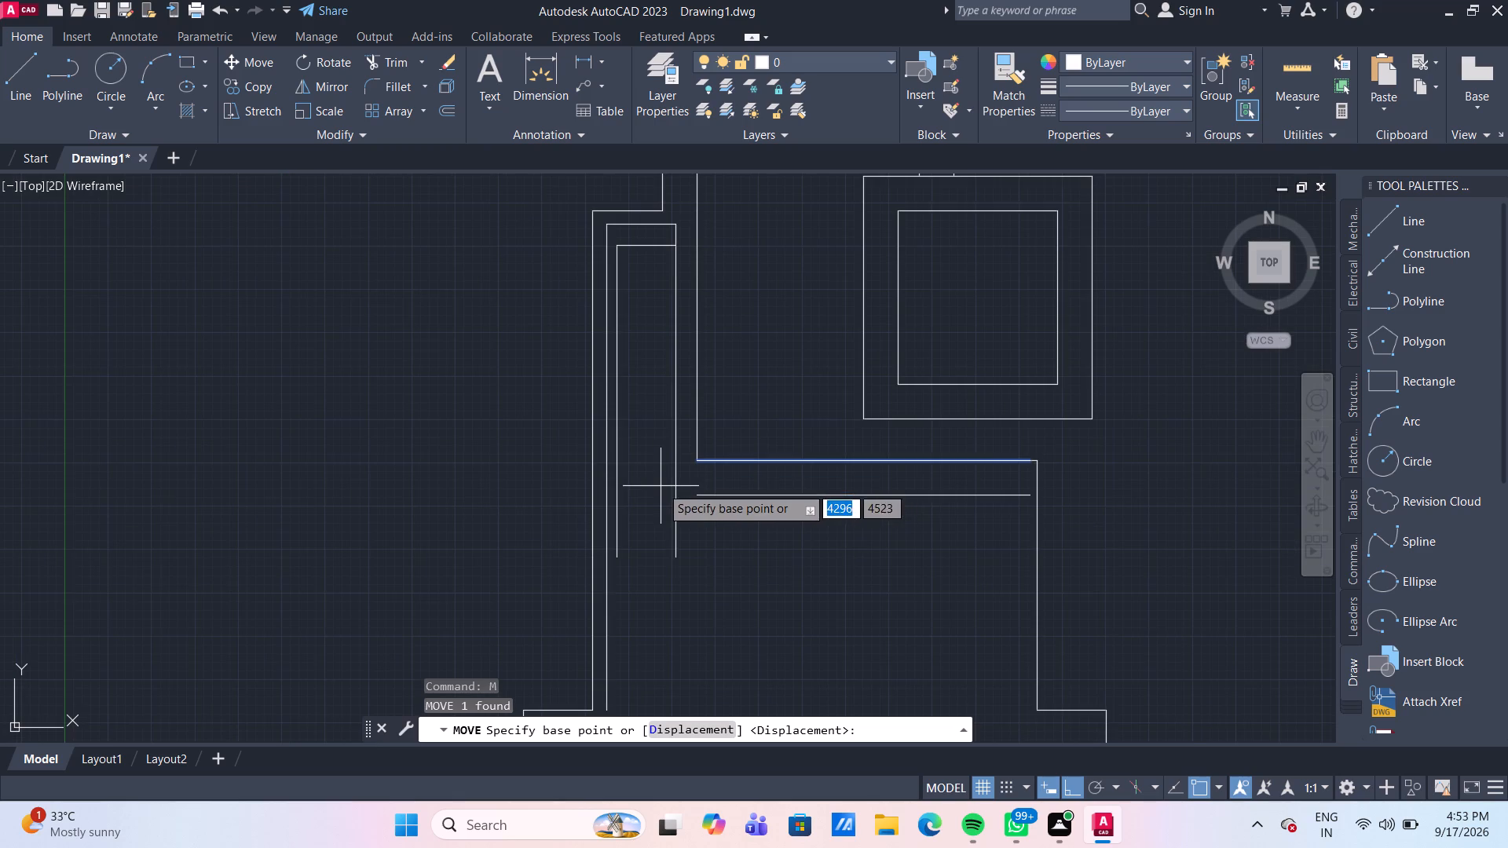
click(697, 464)
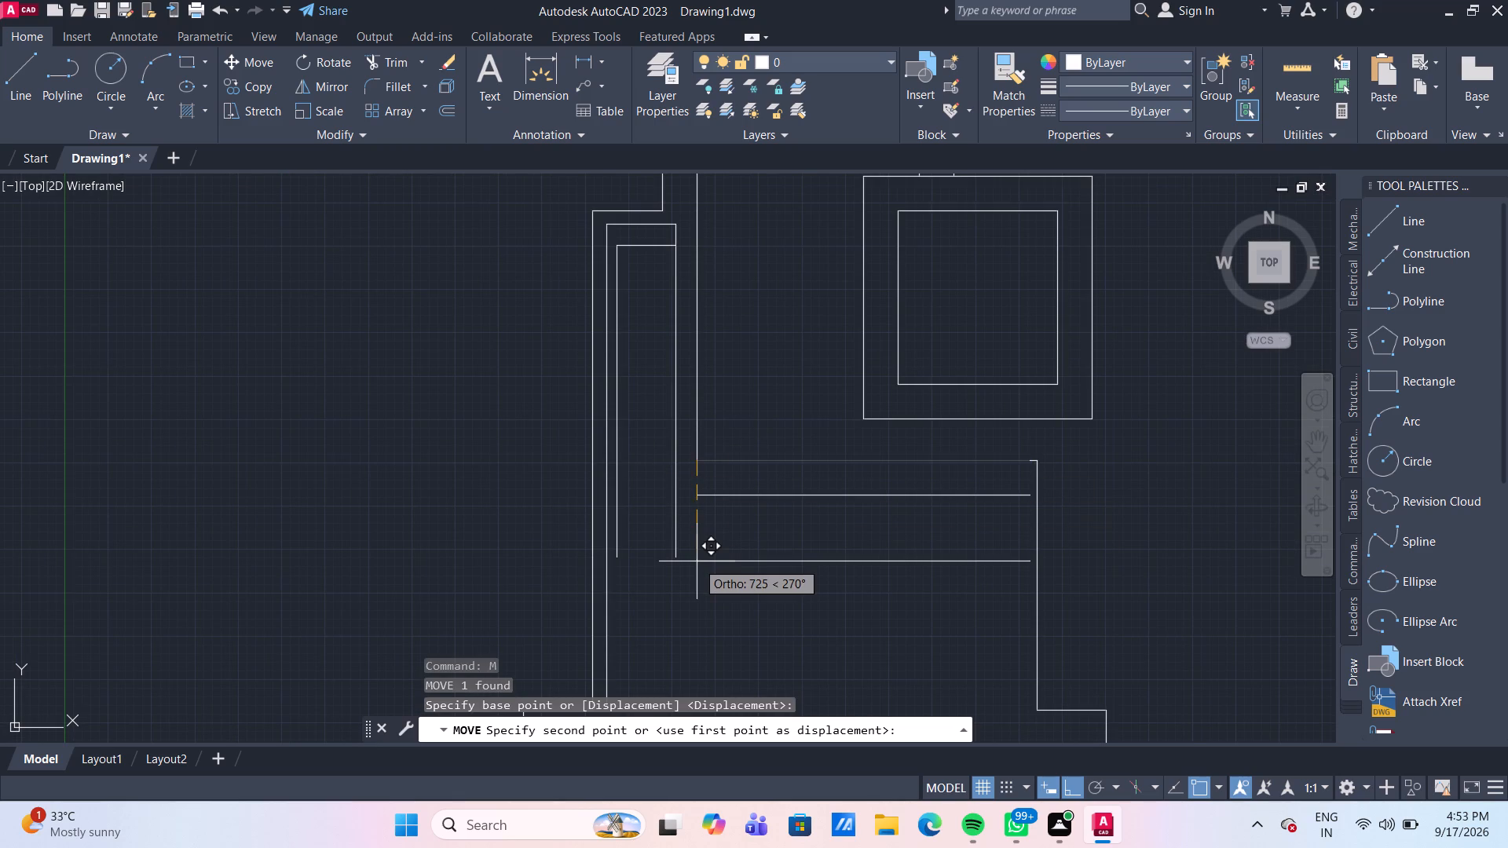
text(500)
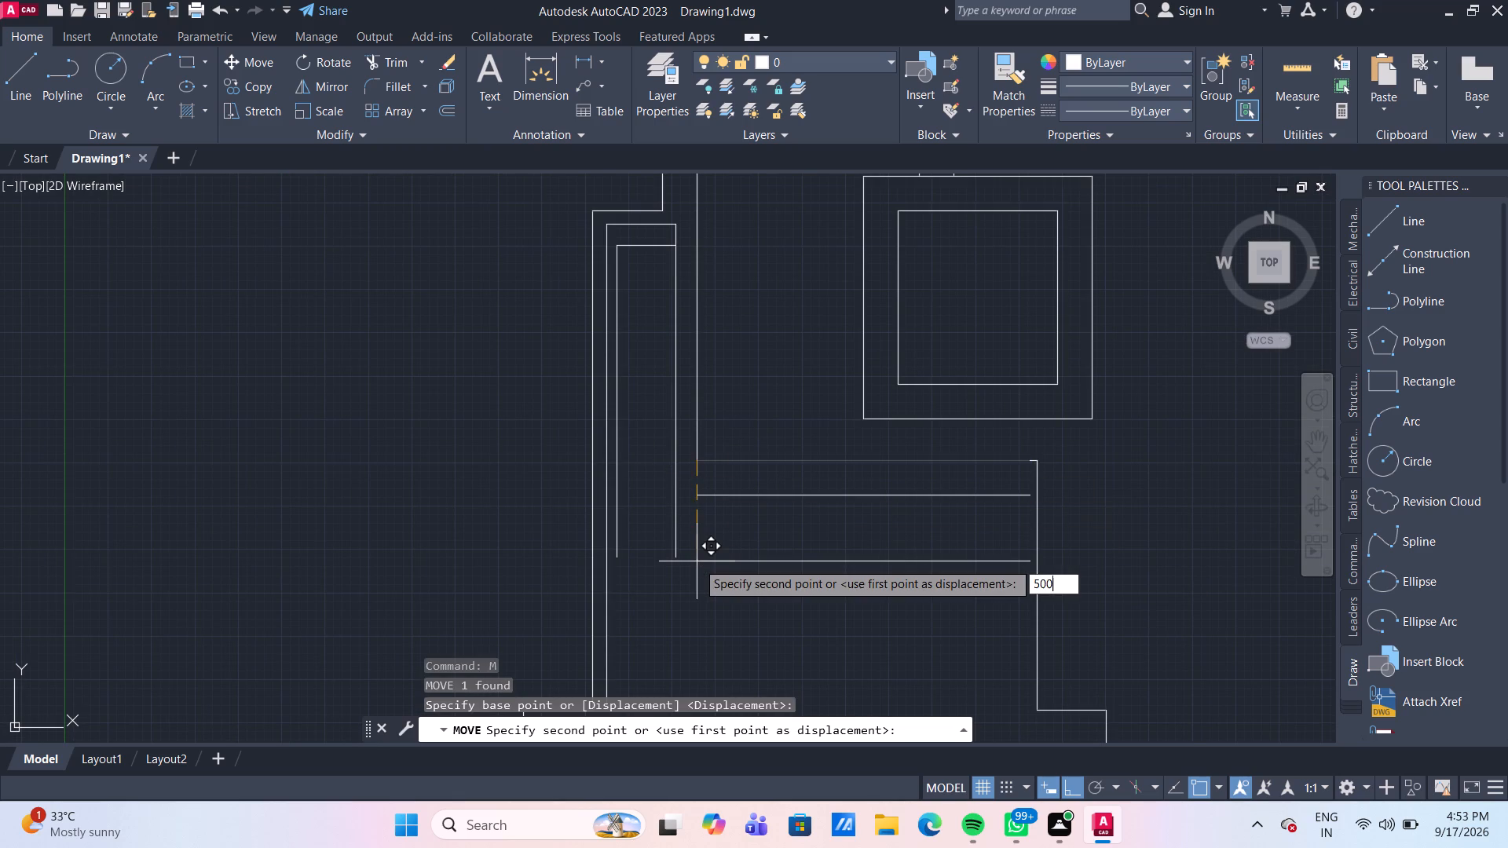
key(Return)
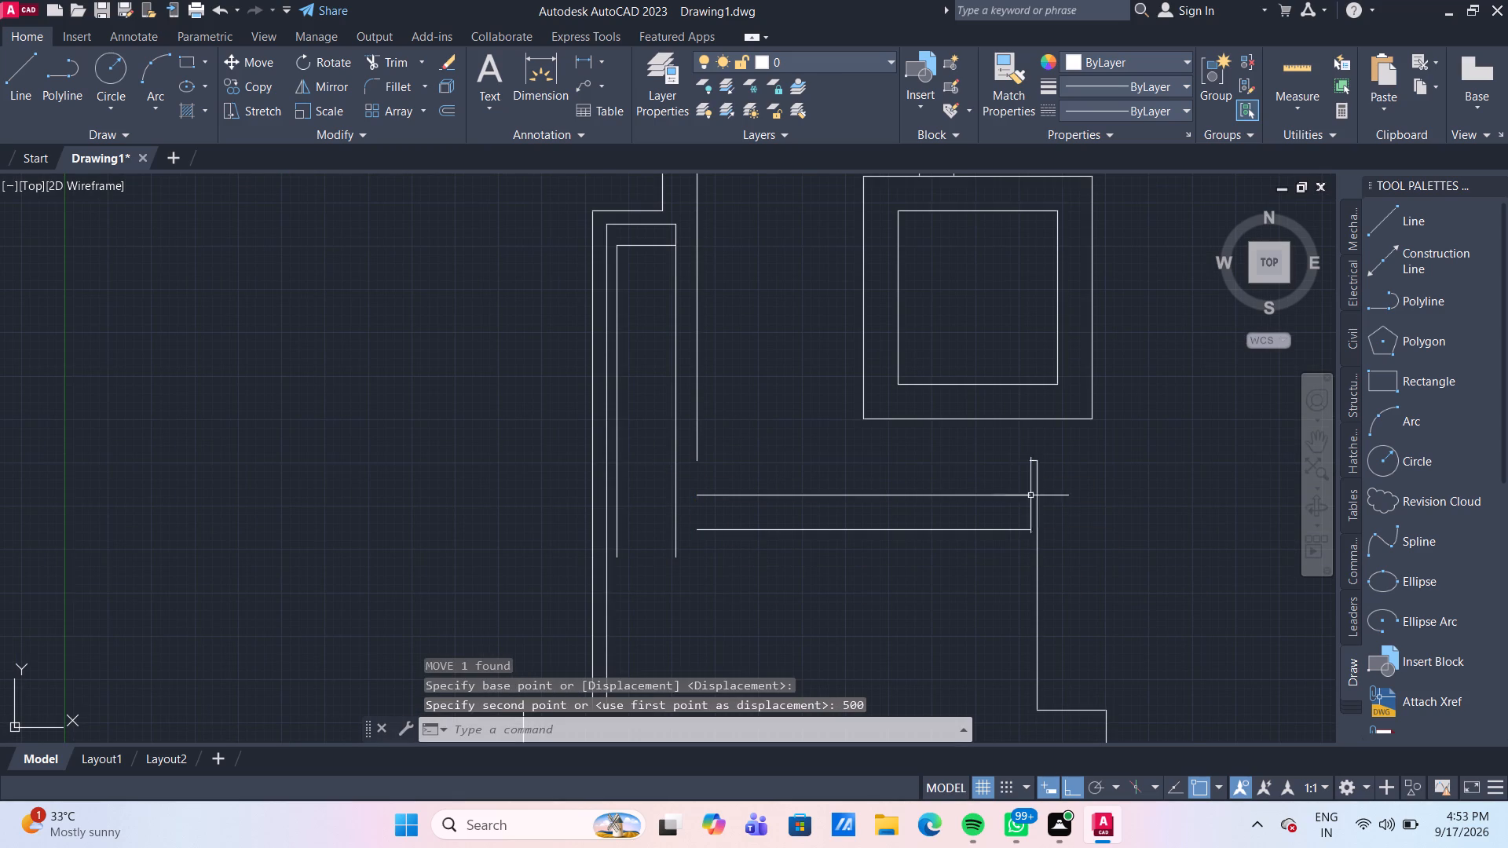
Extend the lower horizontal line left to the nearest vertical, and the inner outline's left vertical down to the upper horizontal line.
middle_click(1151, 521)
scroll(1155, 524, down, 2)
middle_drag(1158, 527, 995, 477)
scroll(979, 466, up, 2)
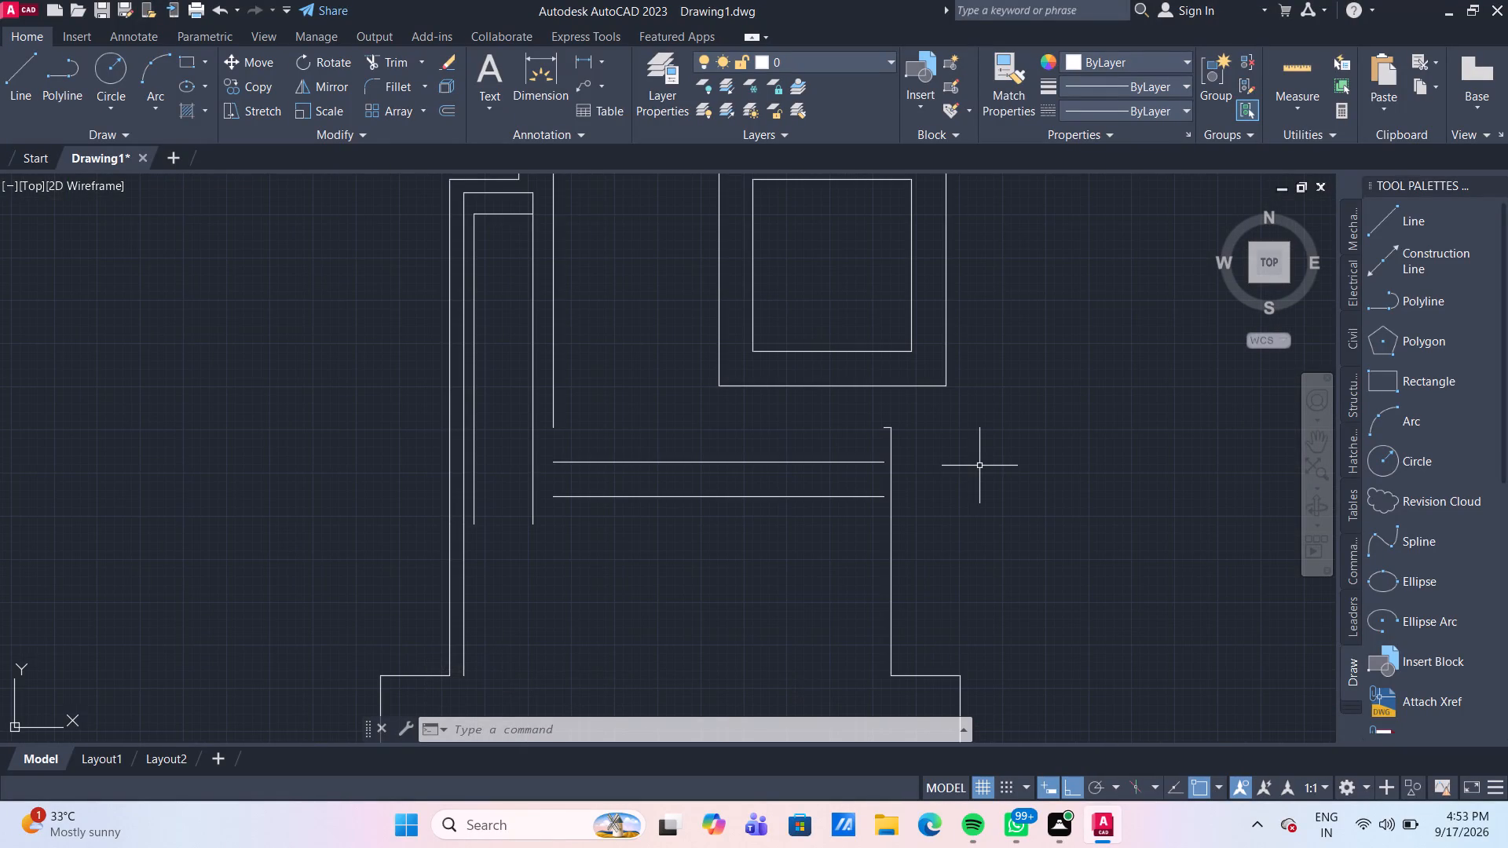
scroll(979, 466, down, 2)
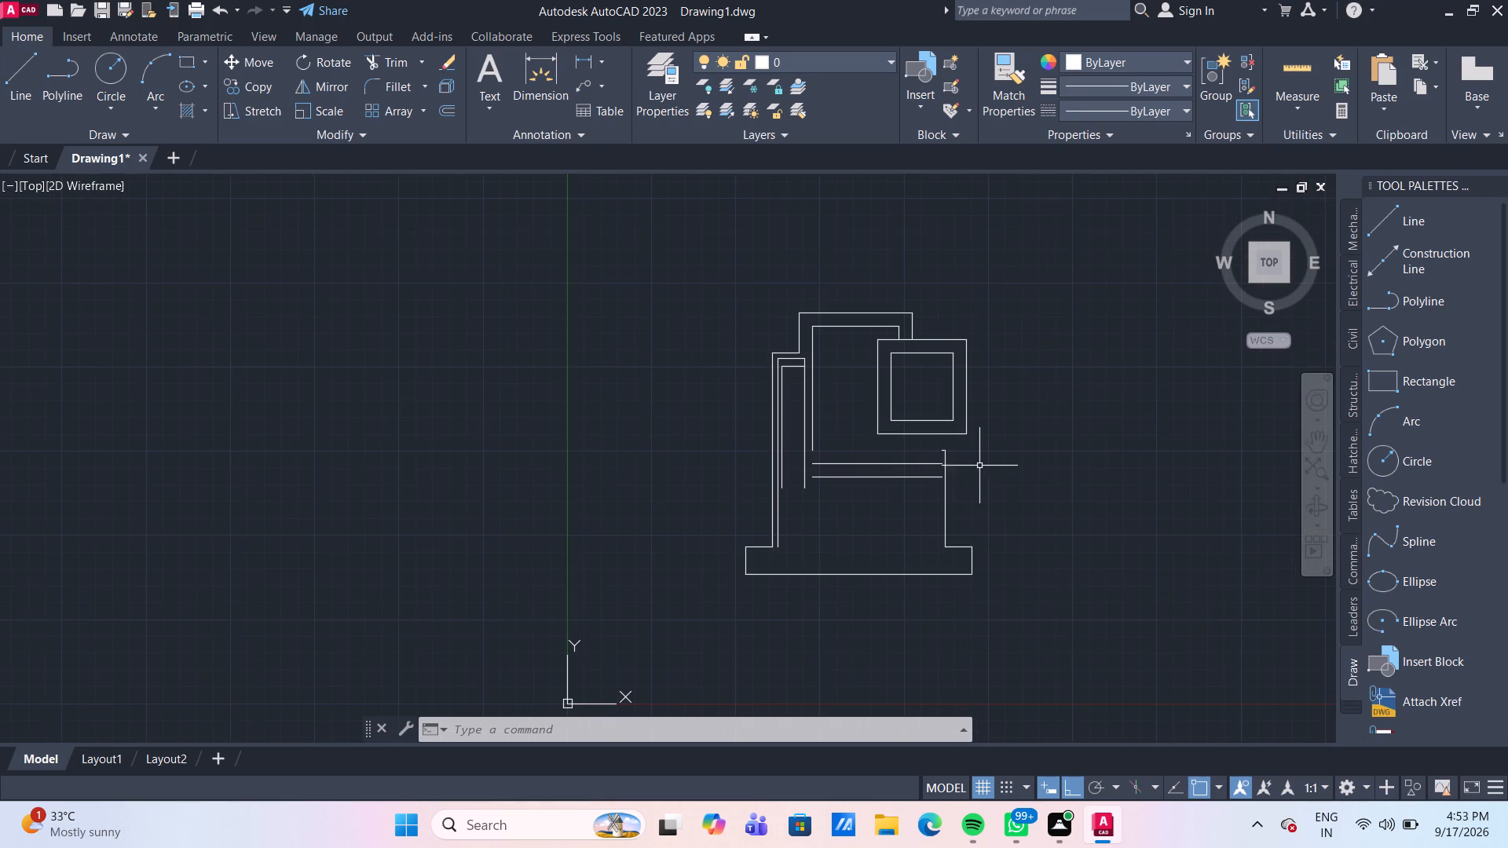
middle_drag(1010, 496, 956, 492)
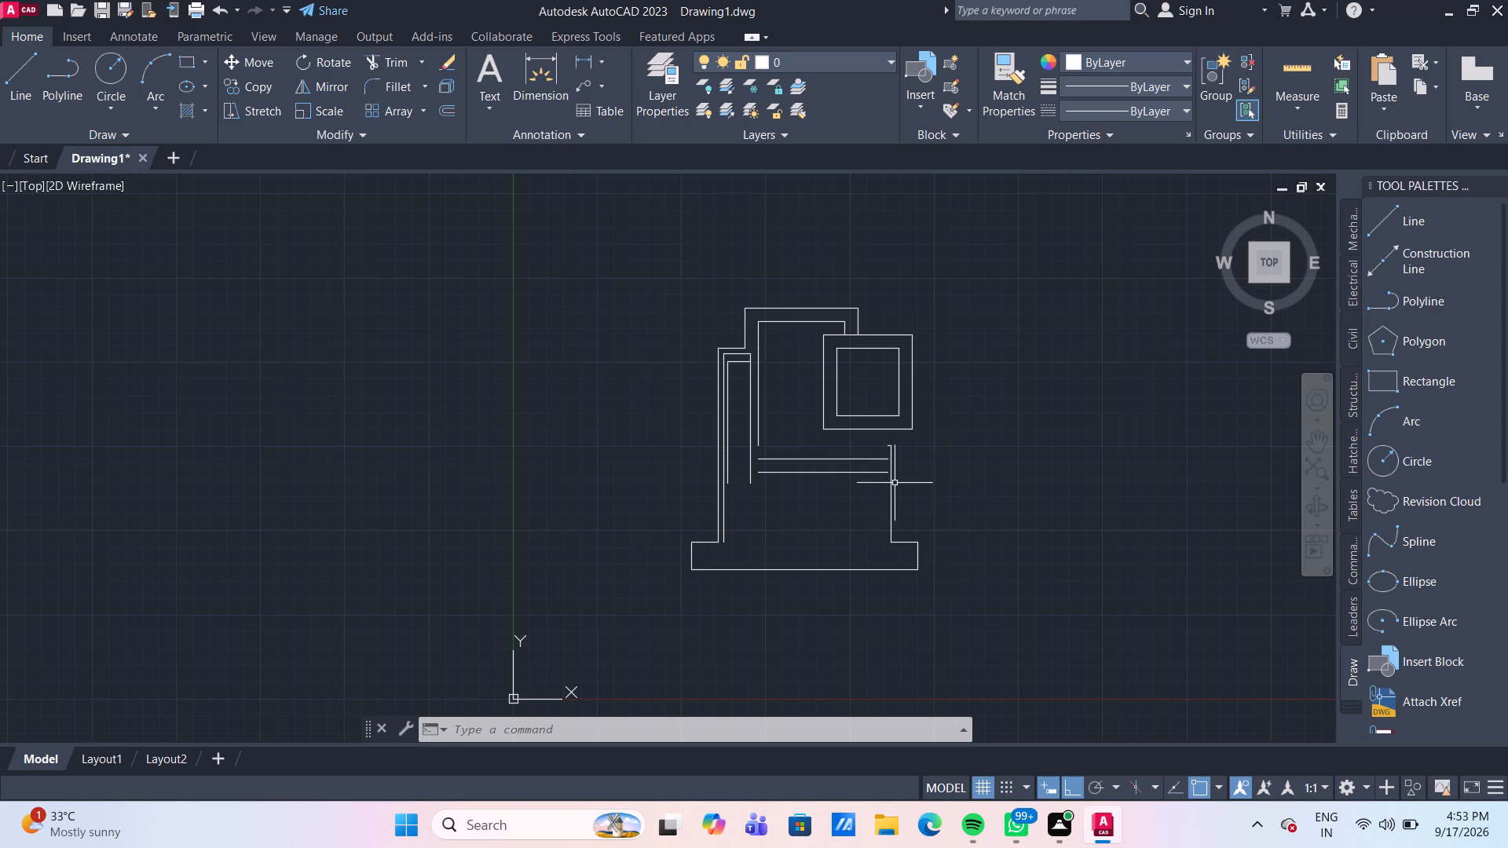
scroll(876, 484, up, 2)
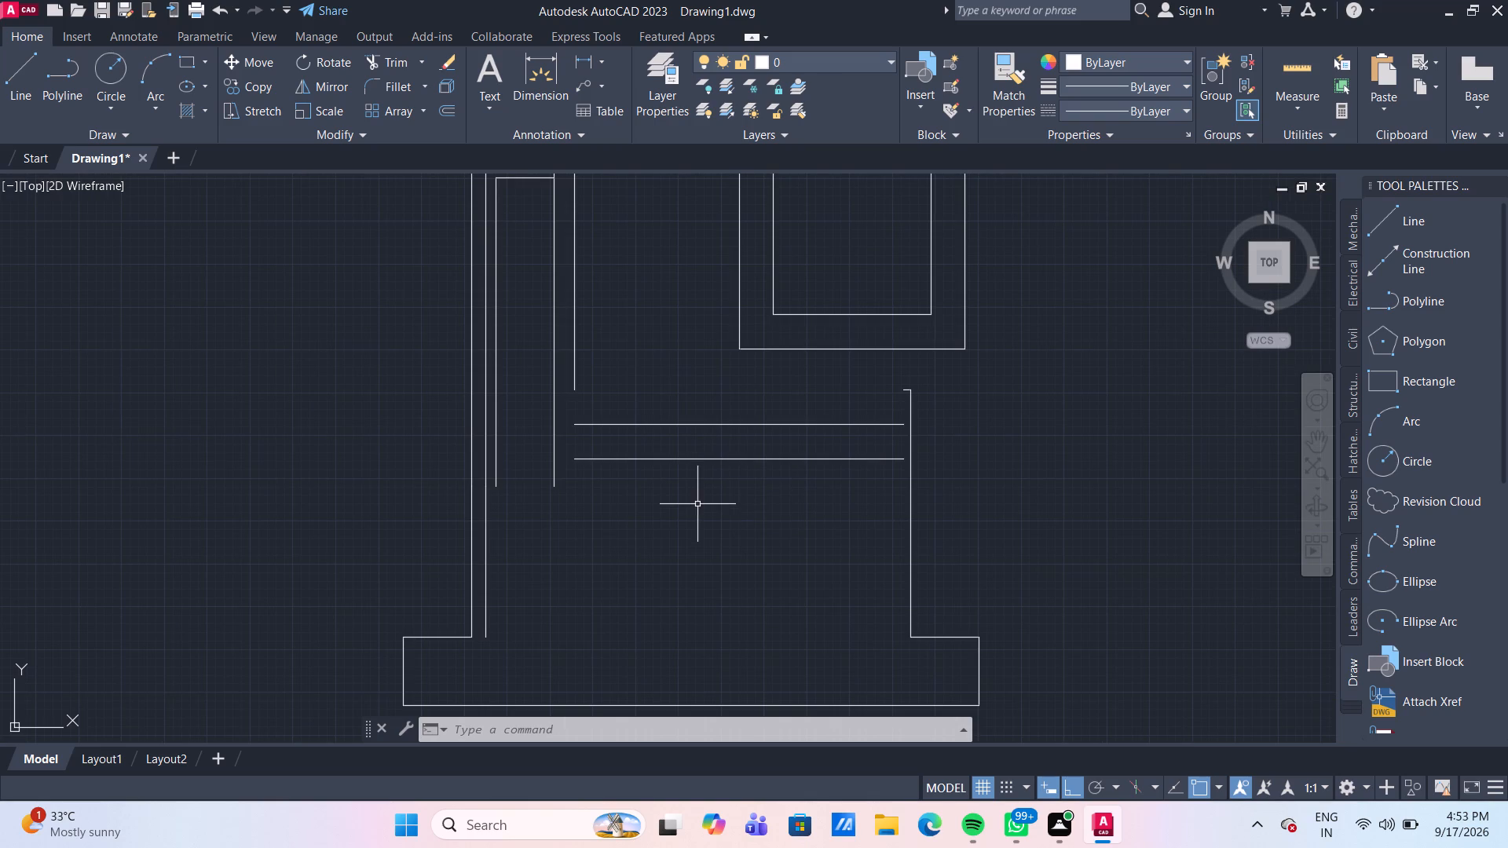
text(EX)
key(Return)
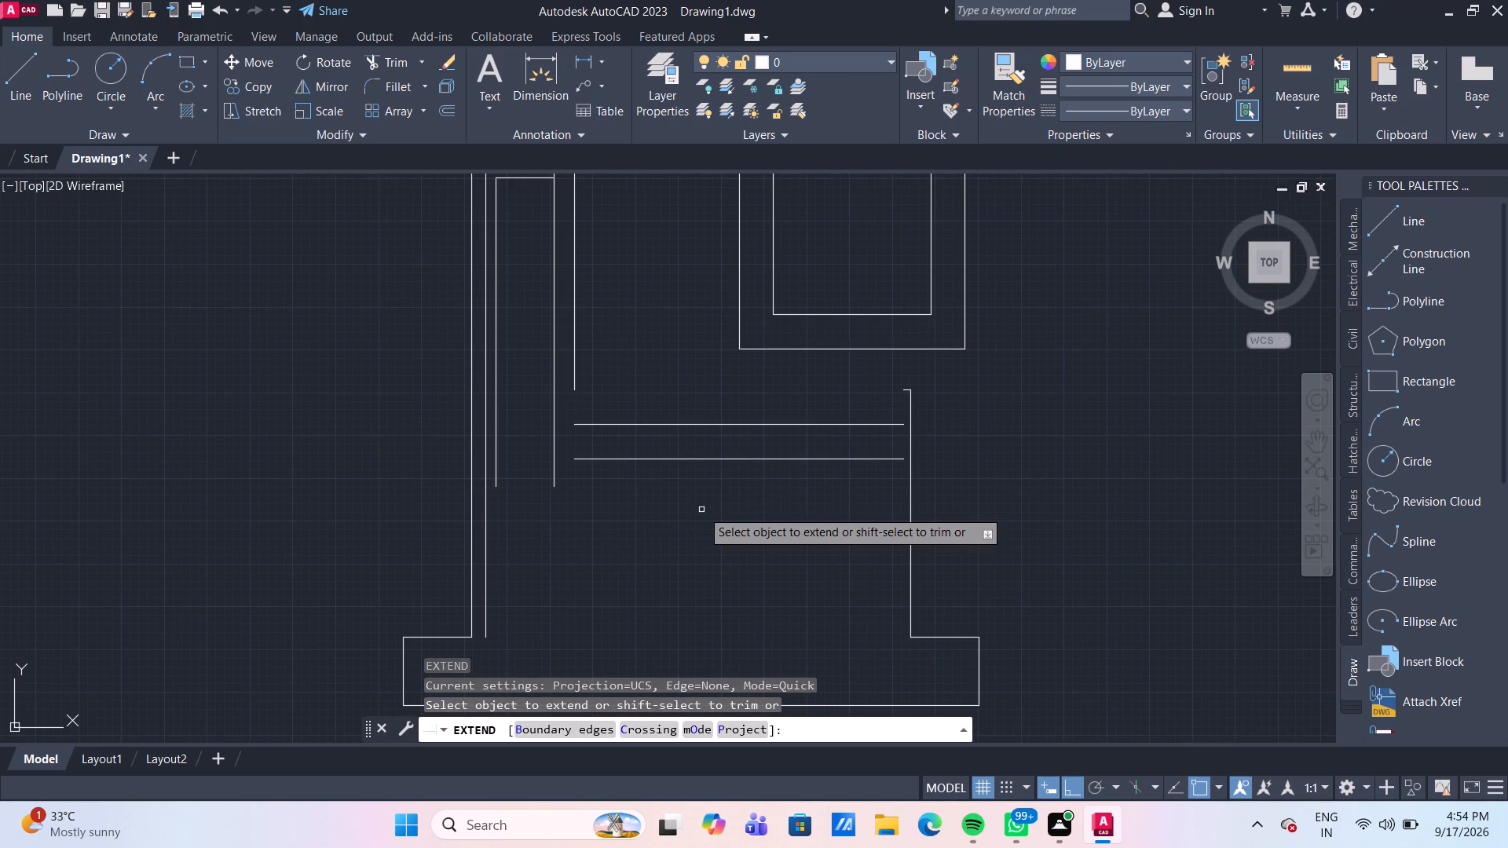
click(641, 460)
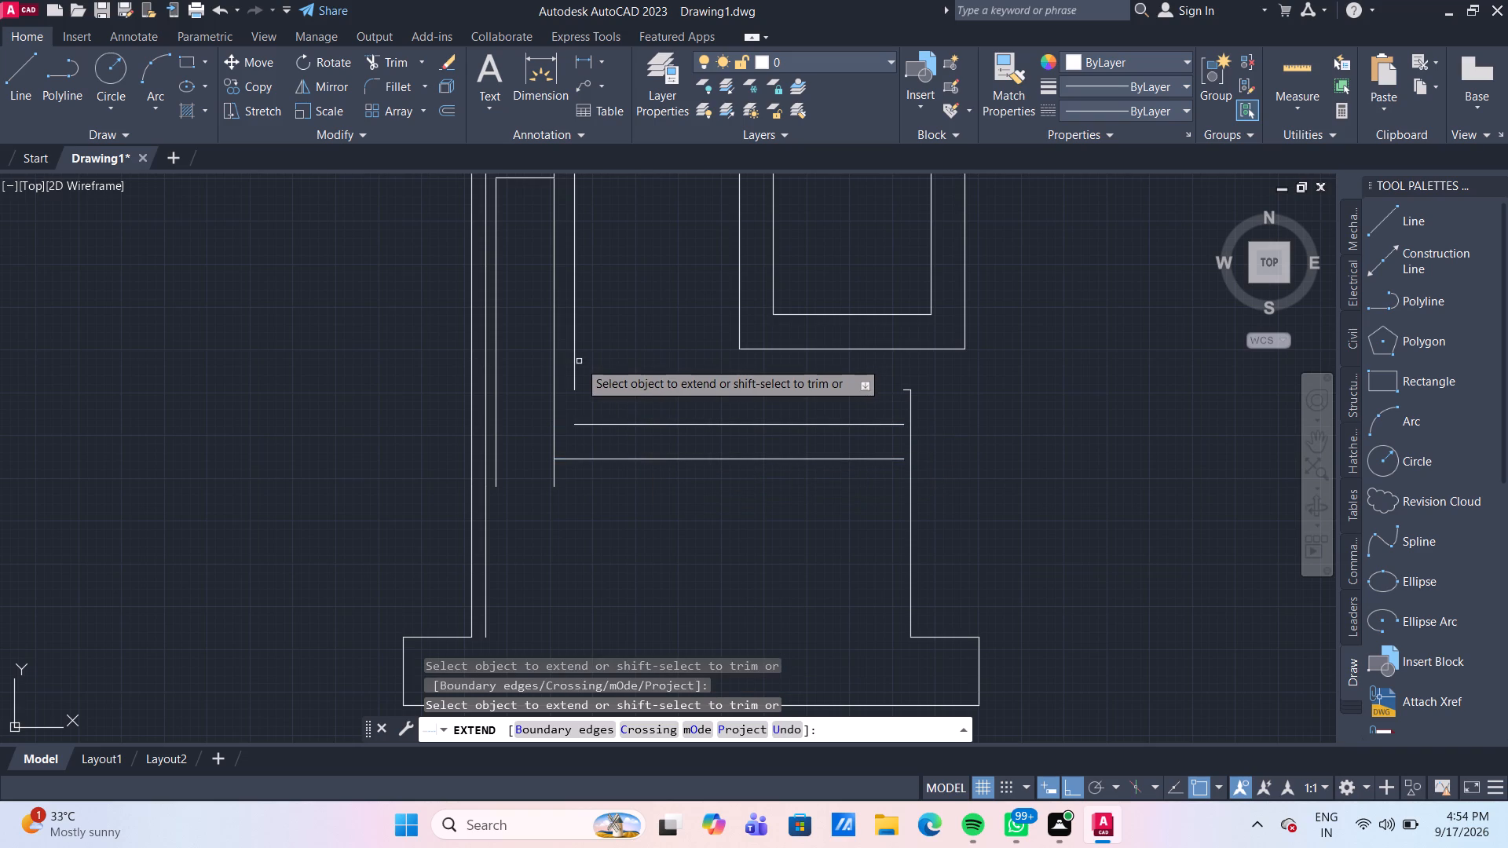
click(576, 361)
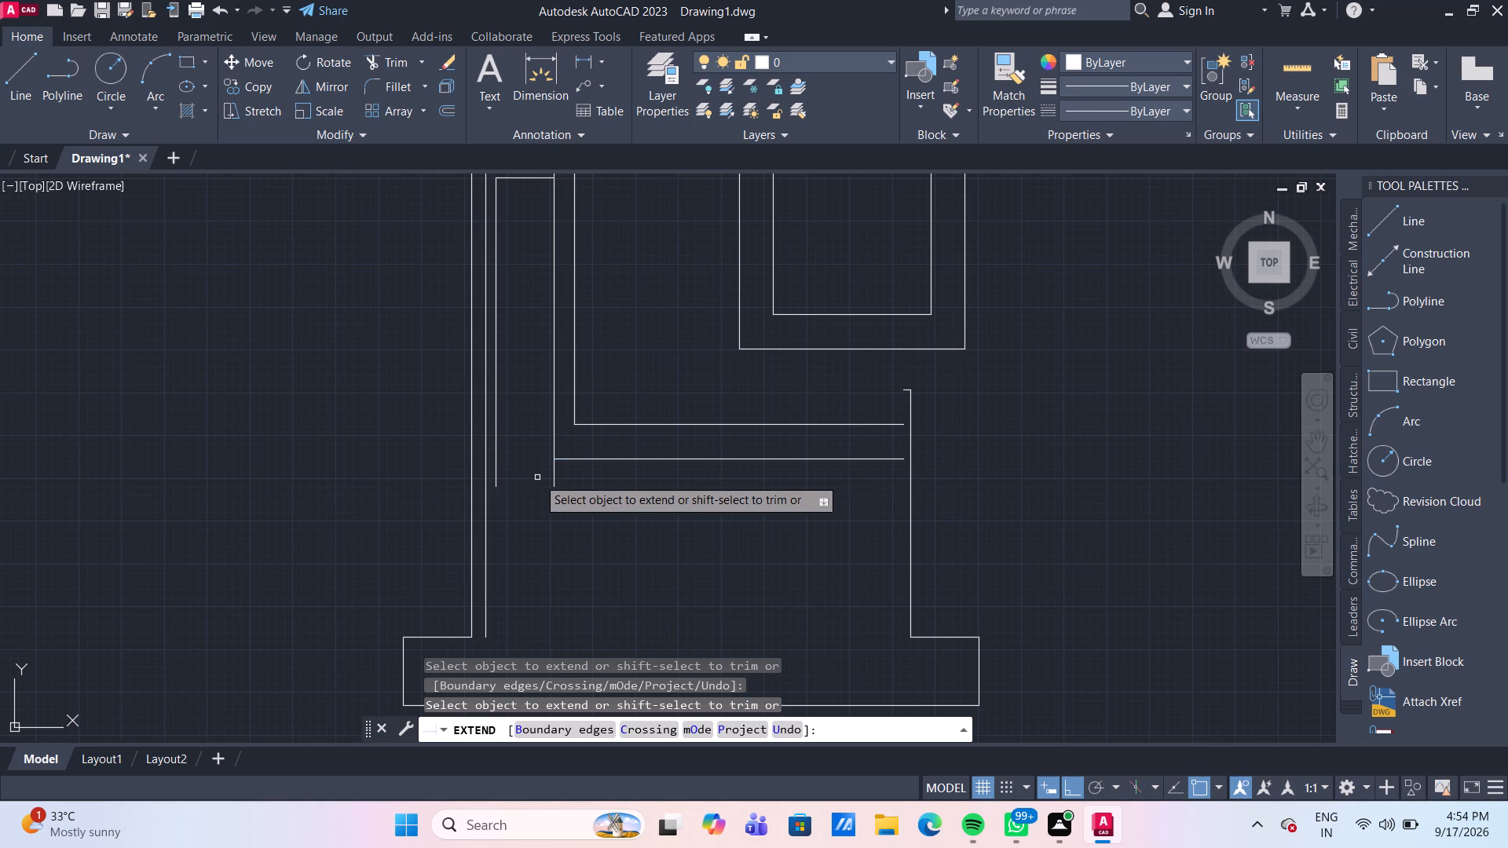
Extend the left vertical of the innermost narrow band down to the base's bottom edge.
scroll(529, 525, down, 1)
middle_drag(529, 529, 539, 450)
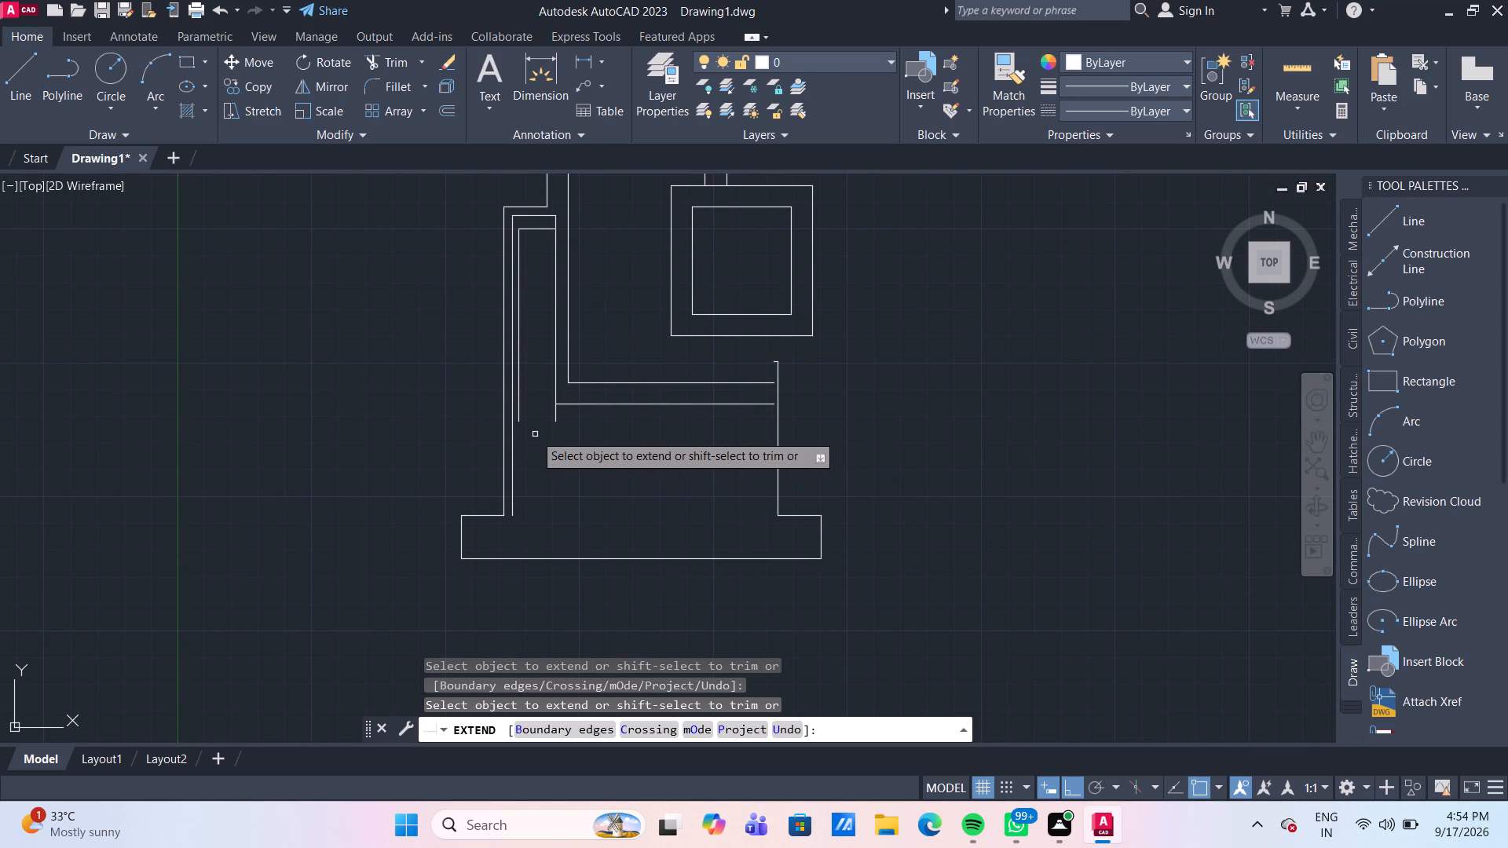
click(519, 410)
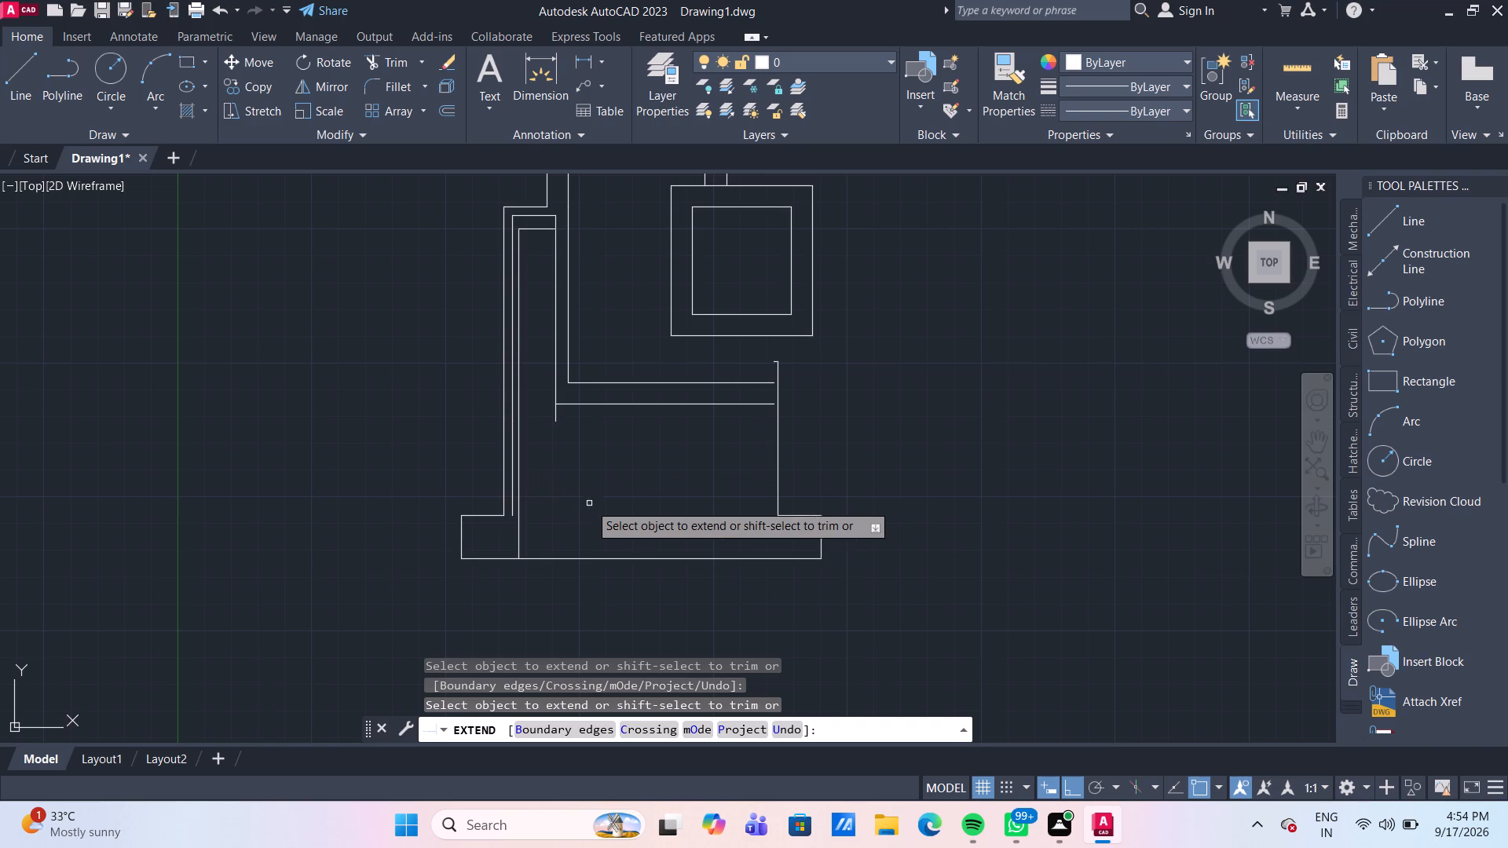
middle_drag(688, 475, 653, 550)
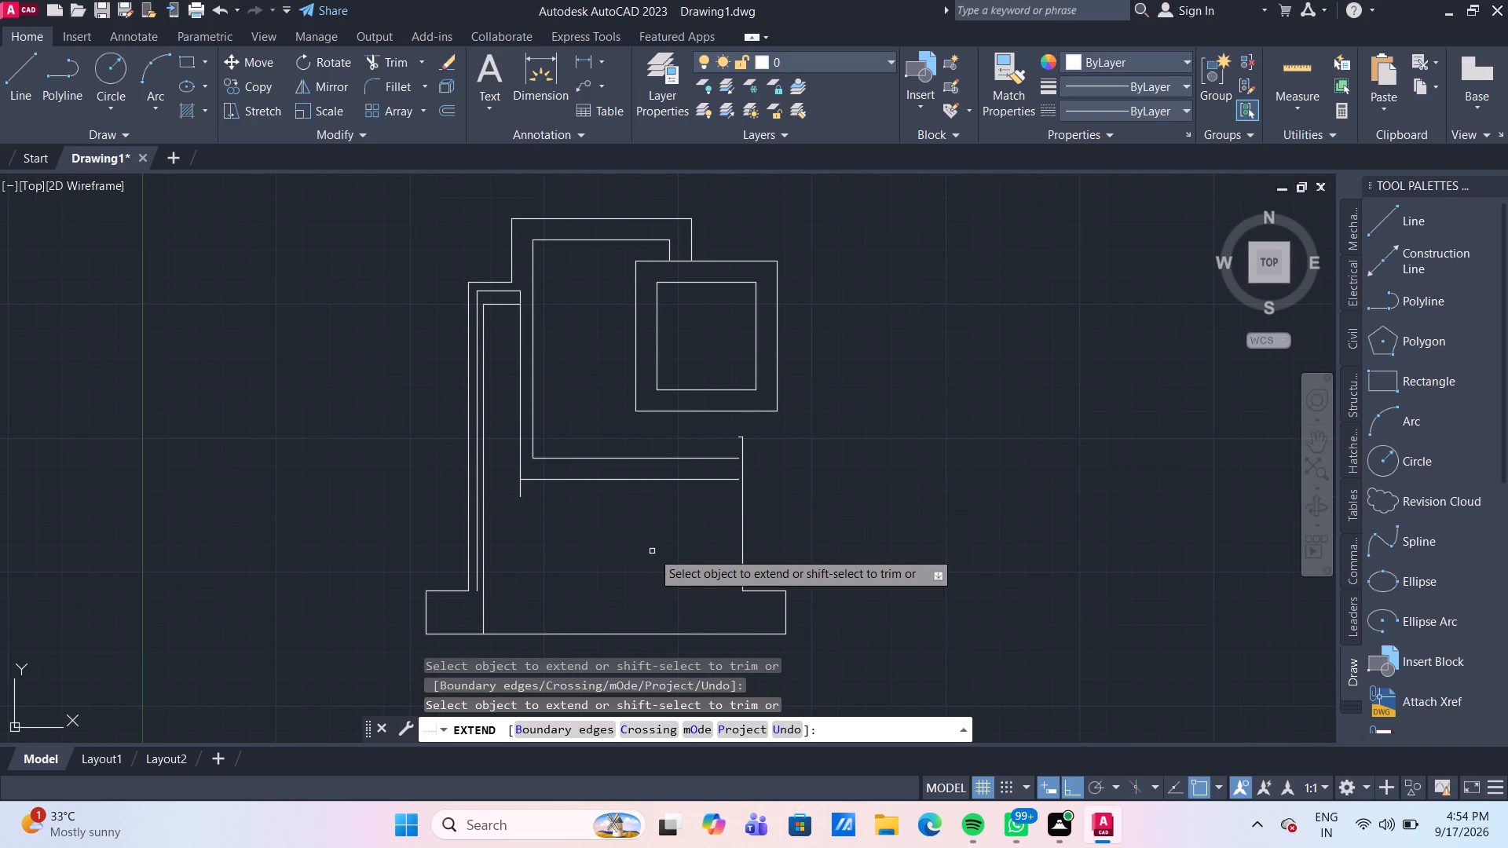
key(Escape)
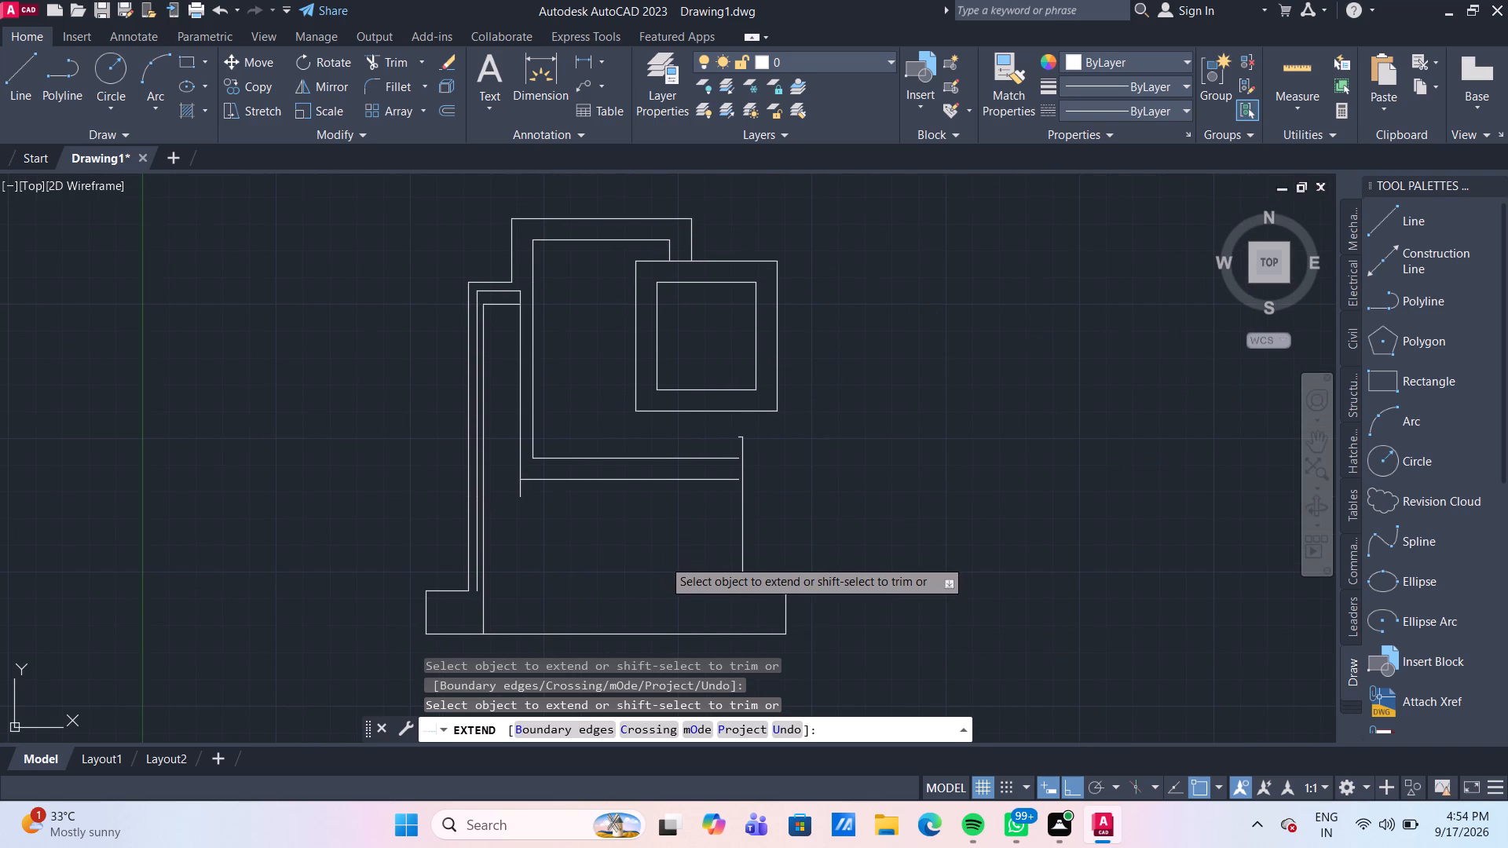
Delete the 1800 mm vertical line rising from the base's right step, together with the short horizontal stub at its top.
middle_drag(757, 546, 744, 502)
scroll(752, 533, up, 1)
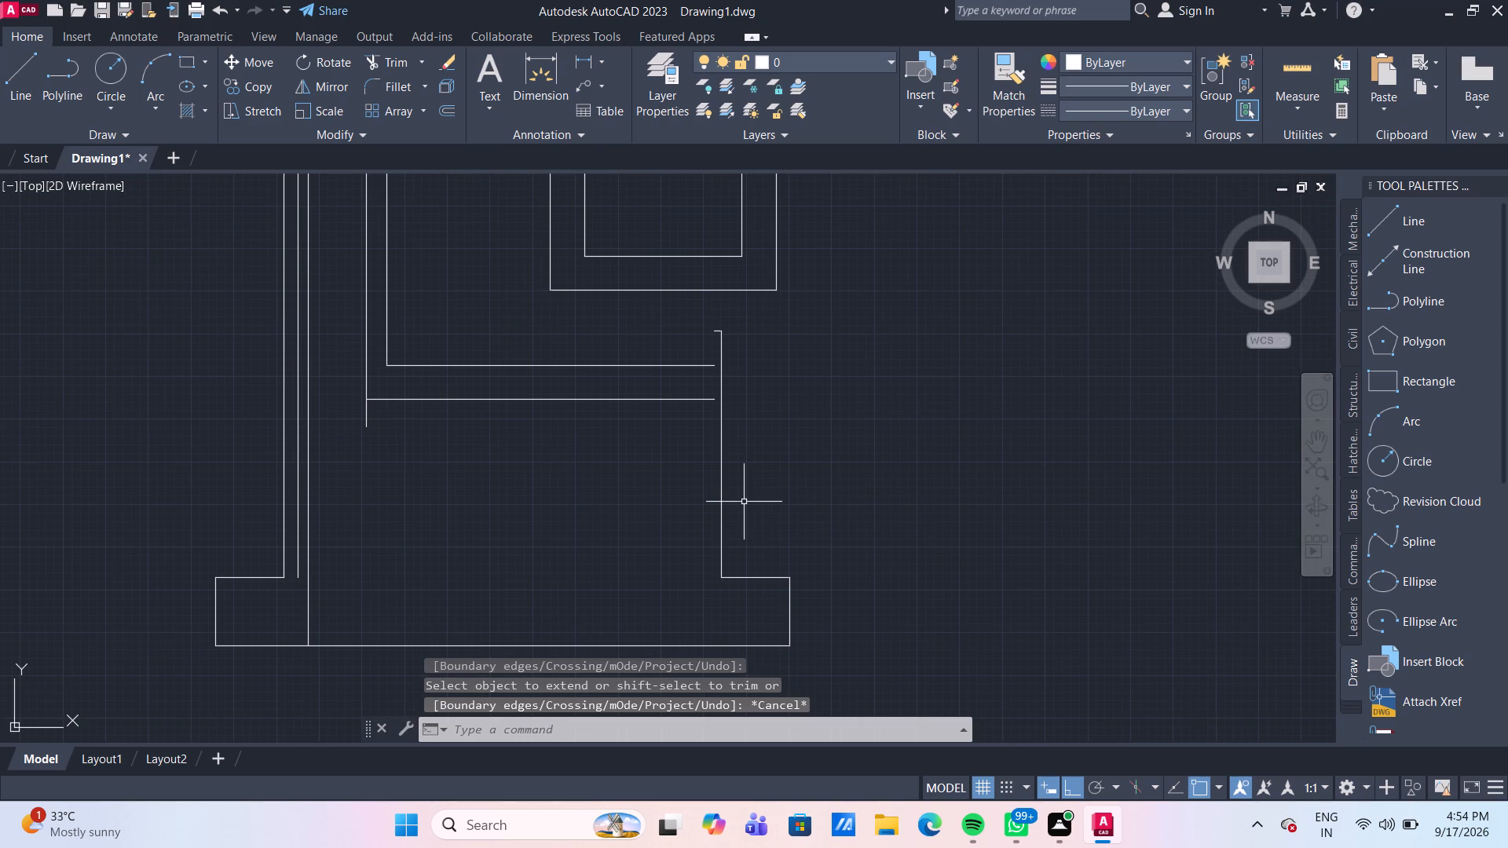
drag(742, 513, 718, 500)
click(699, 483)
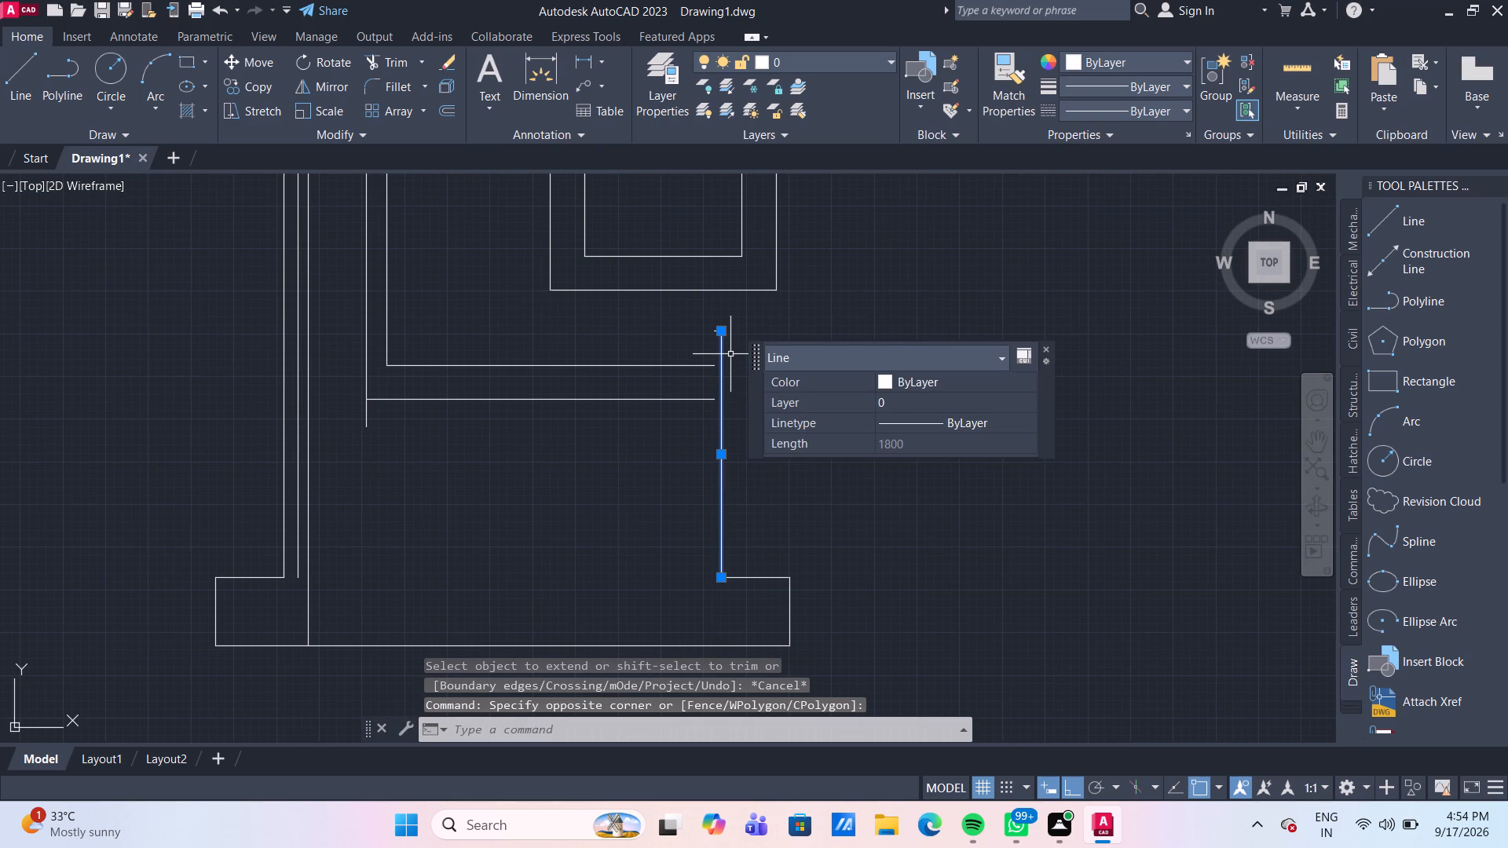
click(730, 354)
click(693, 316)
key(Delete)
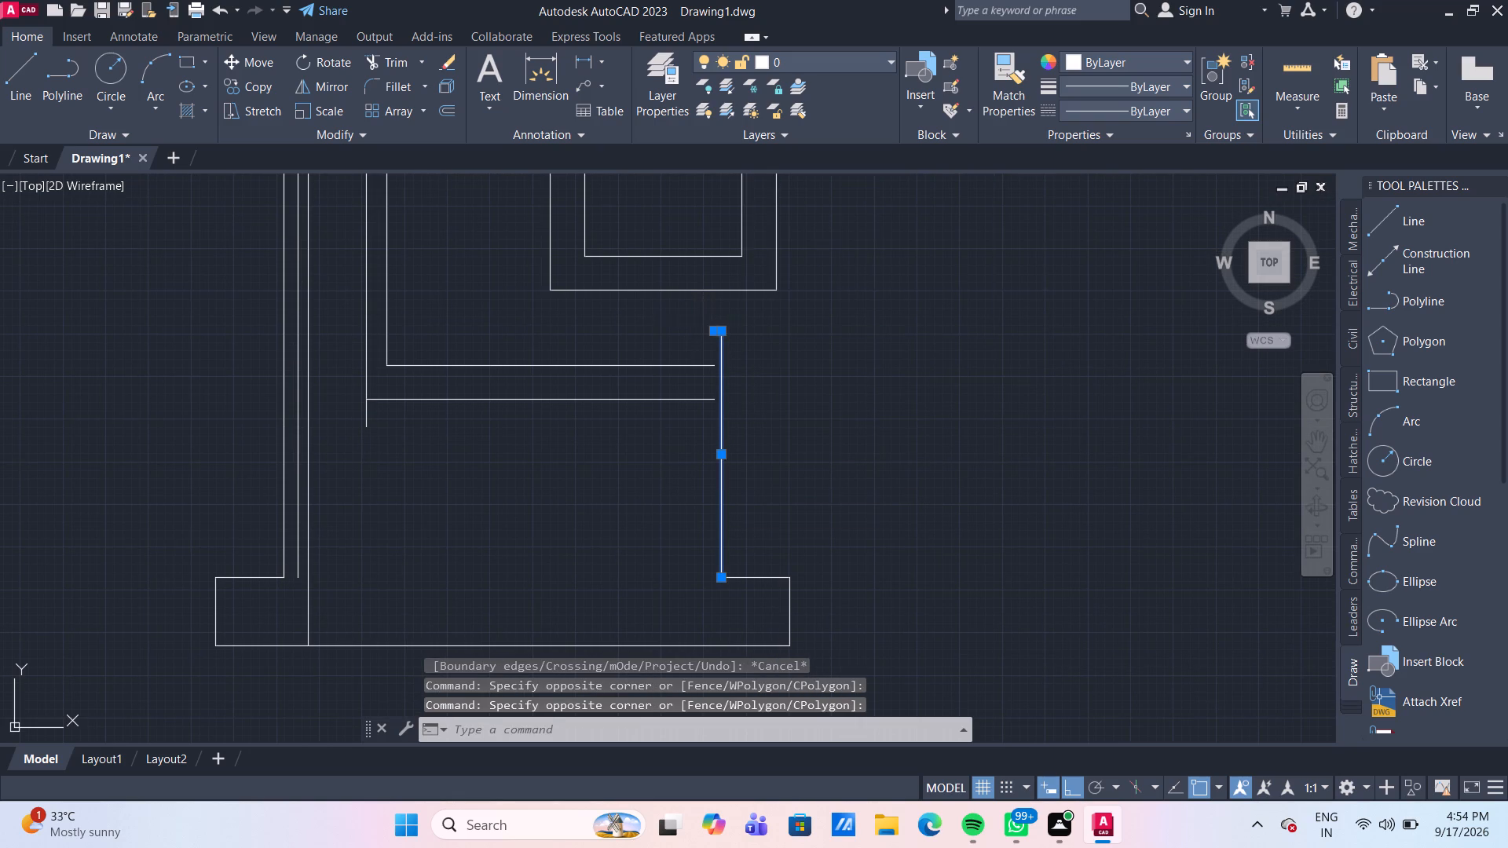
Trim the left vertical's overhanging end below the lower of the two horizontal lines under the squares.
middle_drag(763, 455, 767, 519)
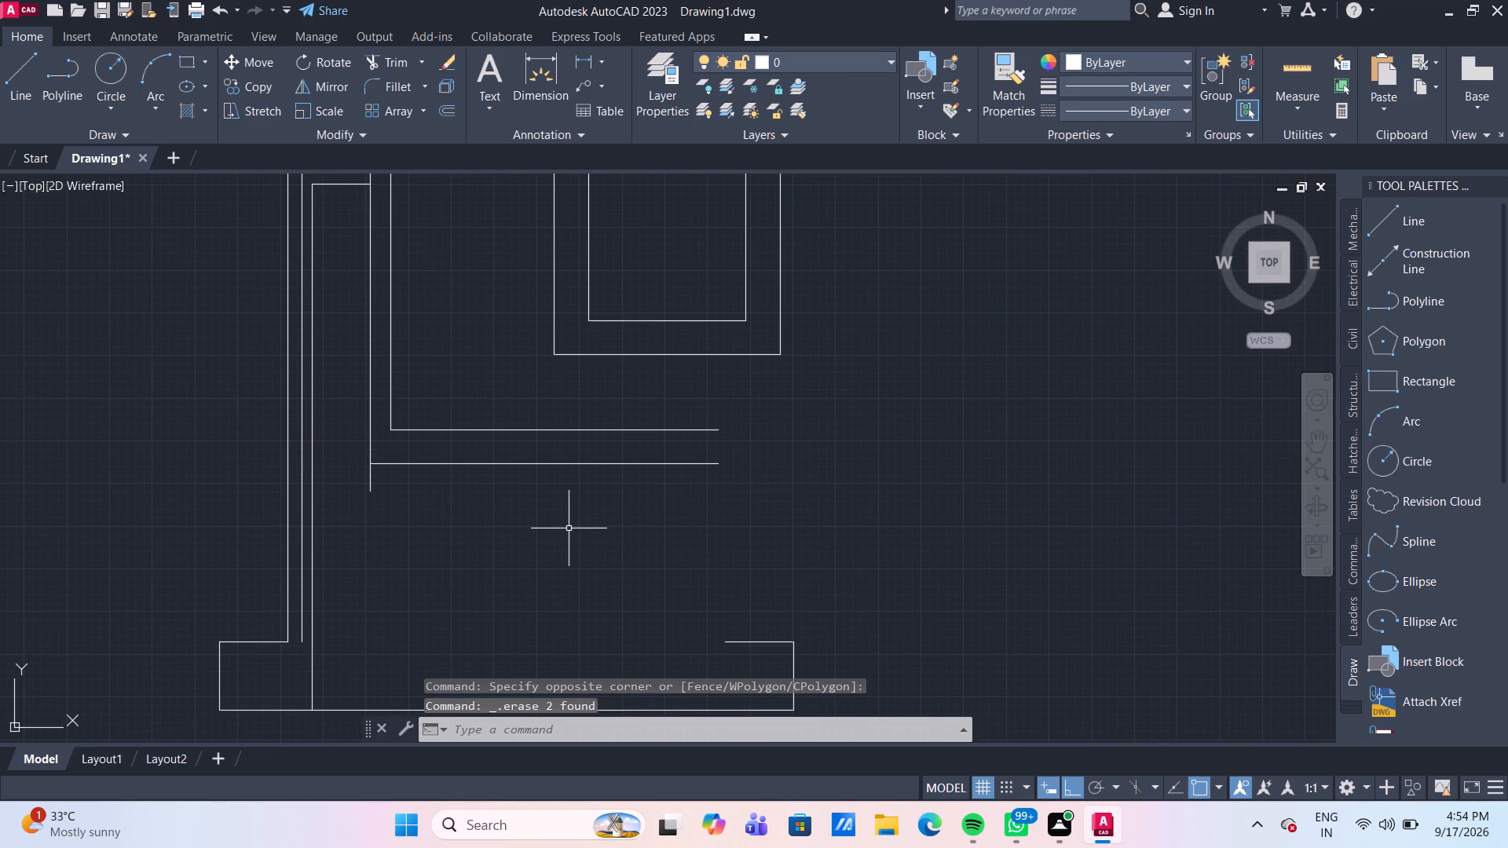
text(TR)
key(Return)
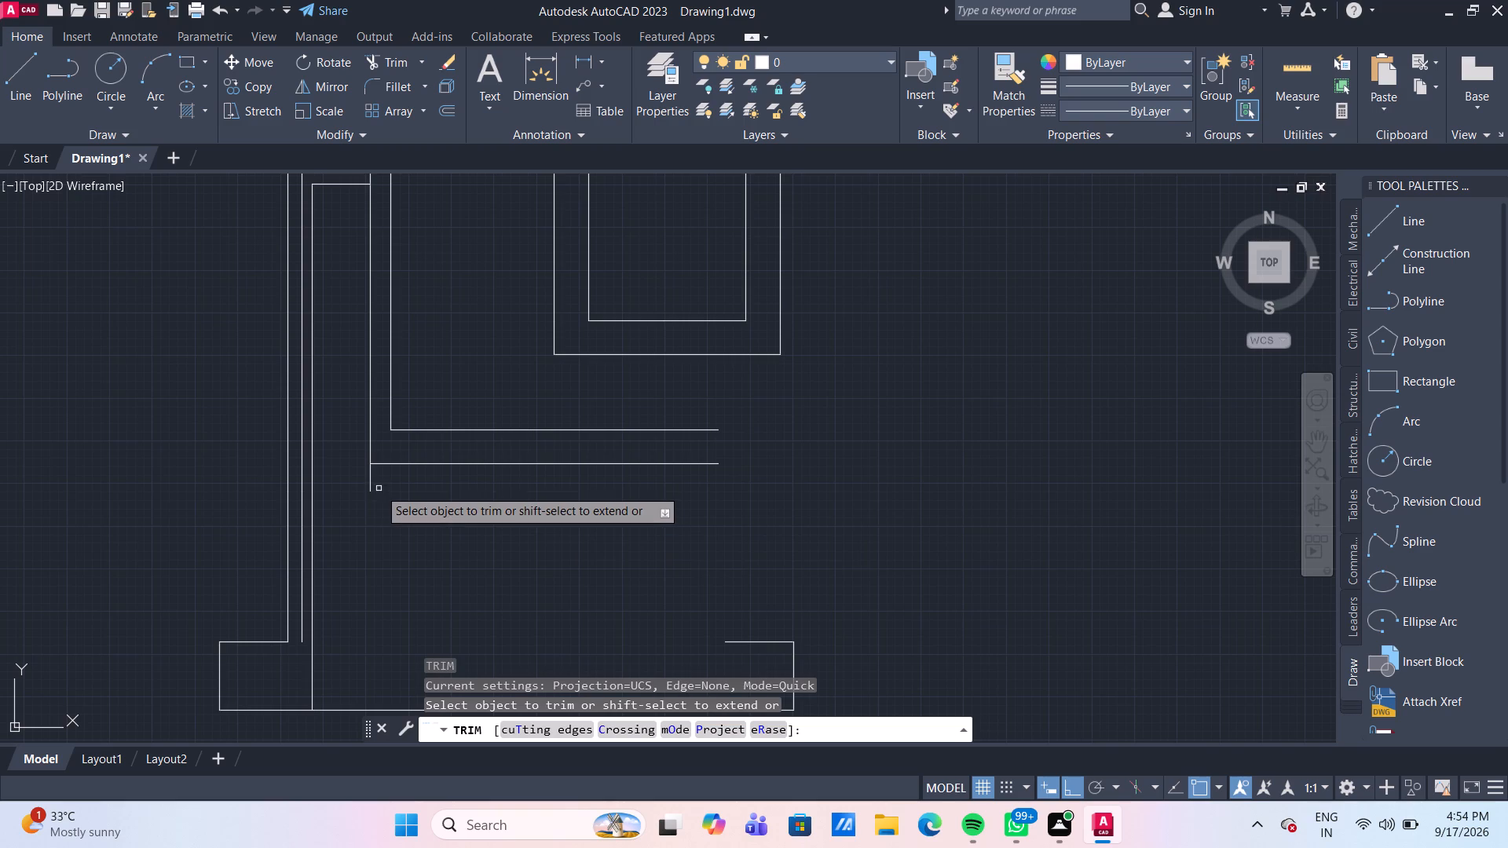
click(372, 482)
scroll(724, 491, down, 3)
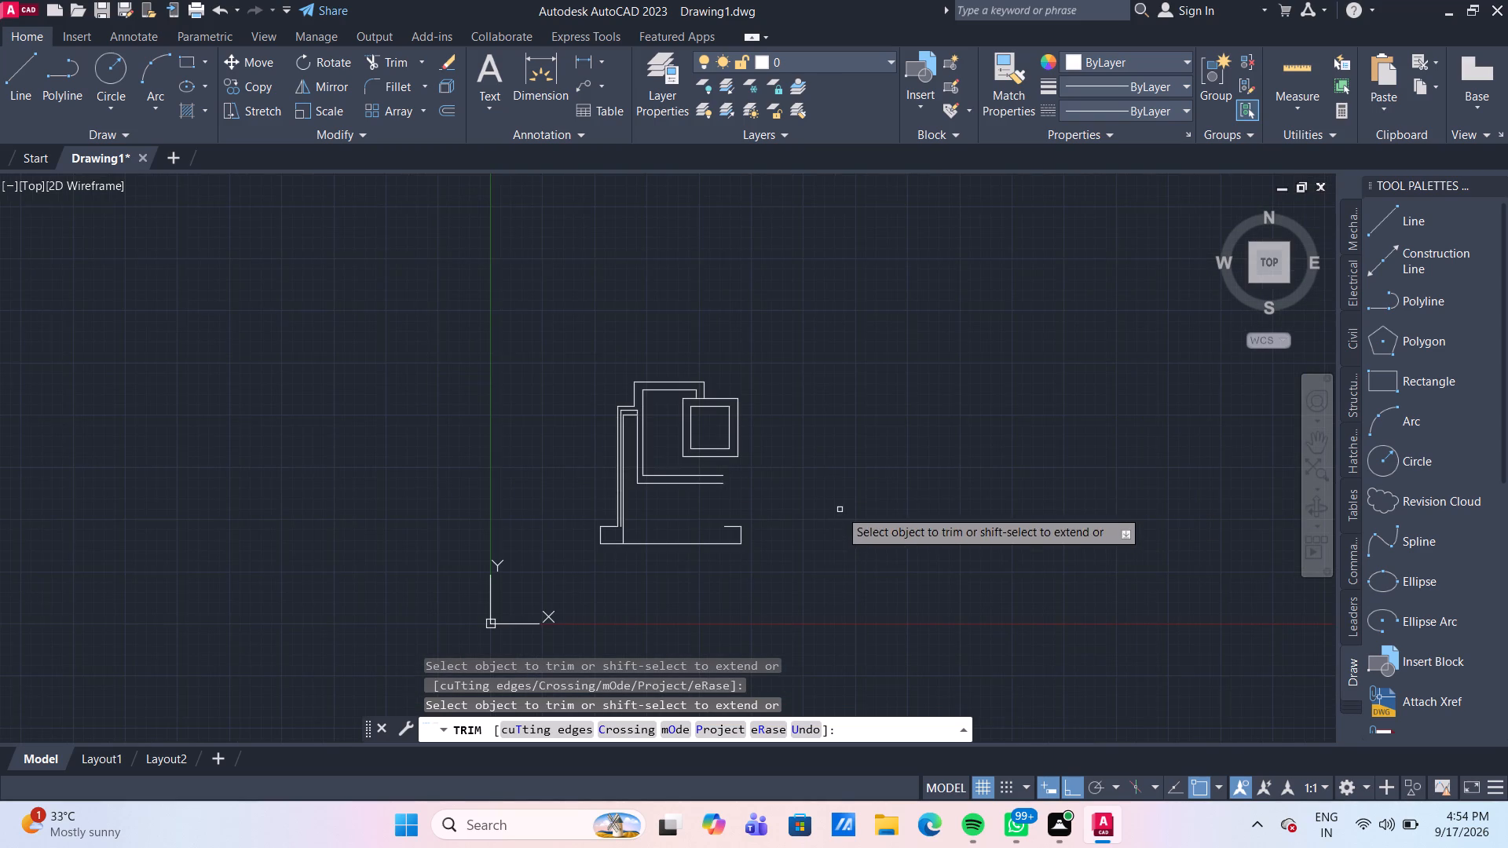
scroll(840, 510, up, 2)
middle_drag(820, 485, 831, 492)
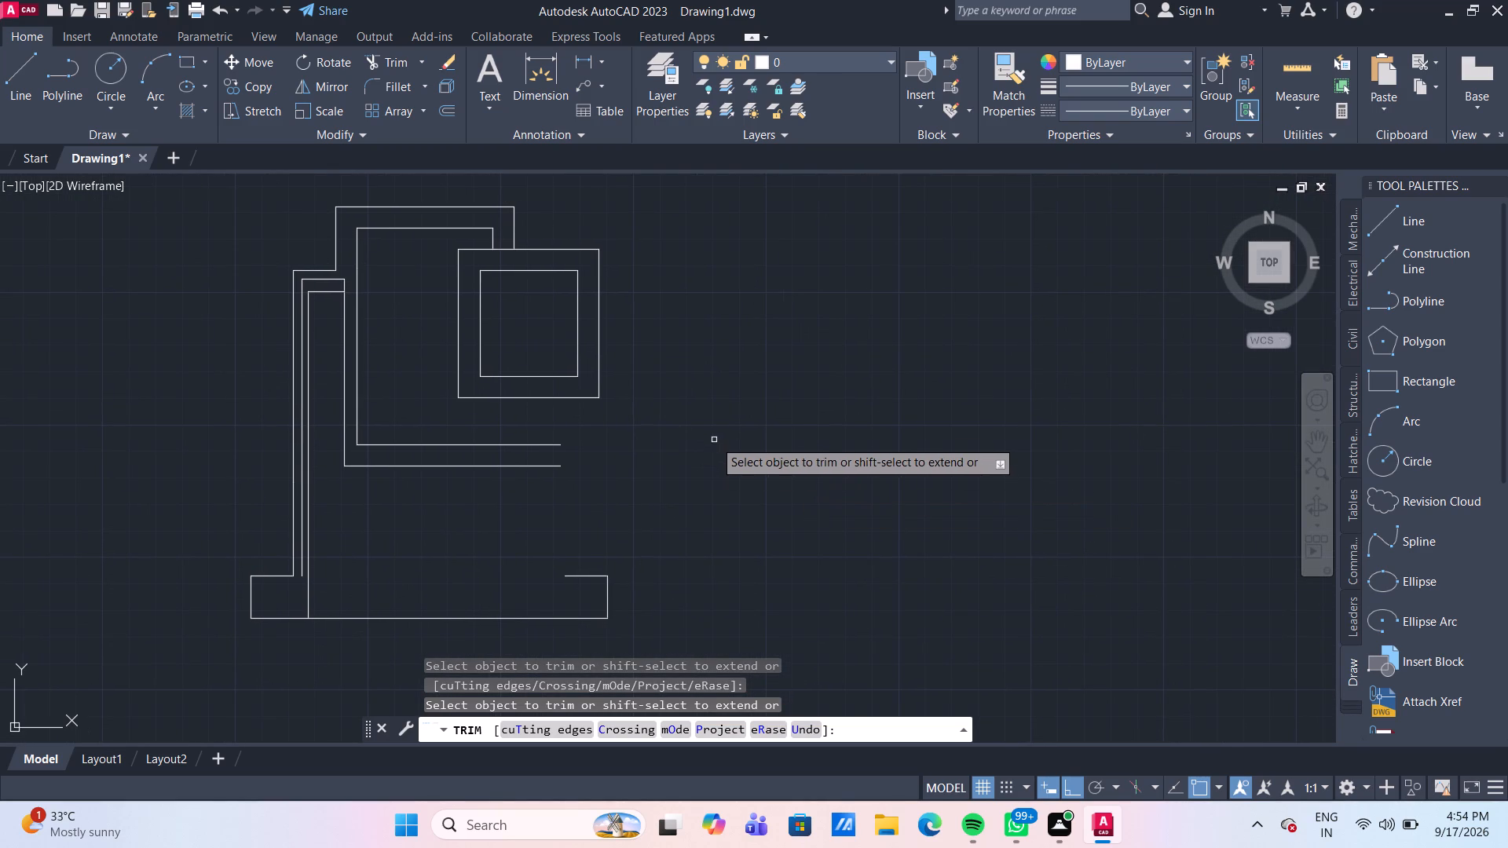
key(Escape)
Draw a vertical line about 550 mm long from the upper horizontal line's right end up to the outer square's bottom edge.
scroll(628, 444, up, 1)
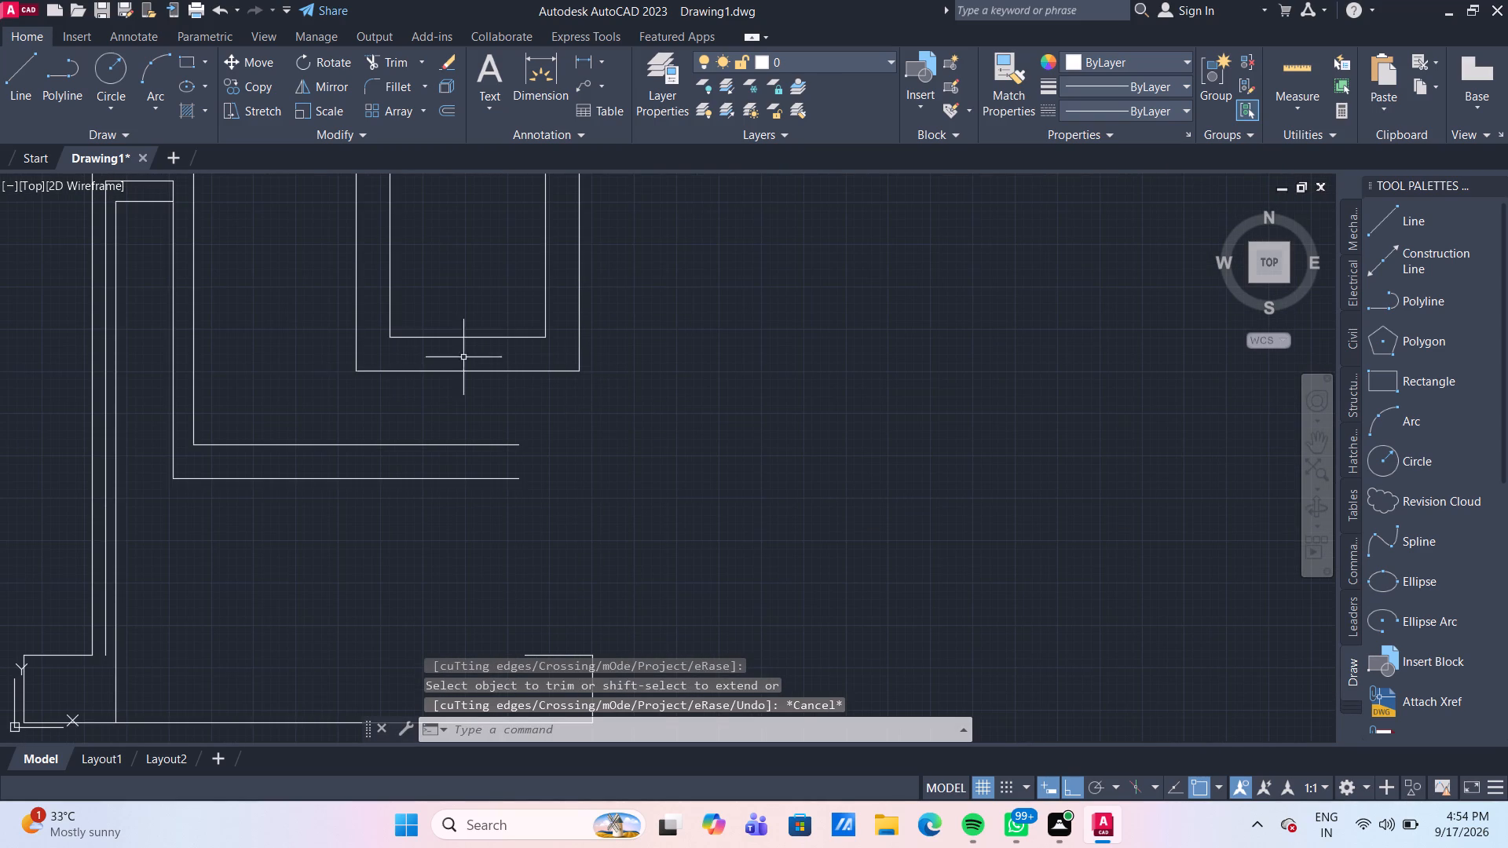
click(20, 92)
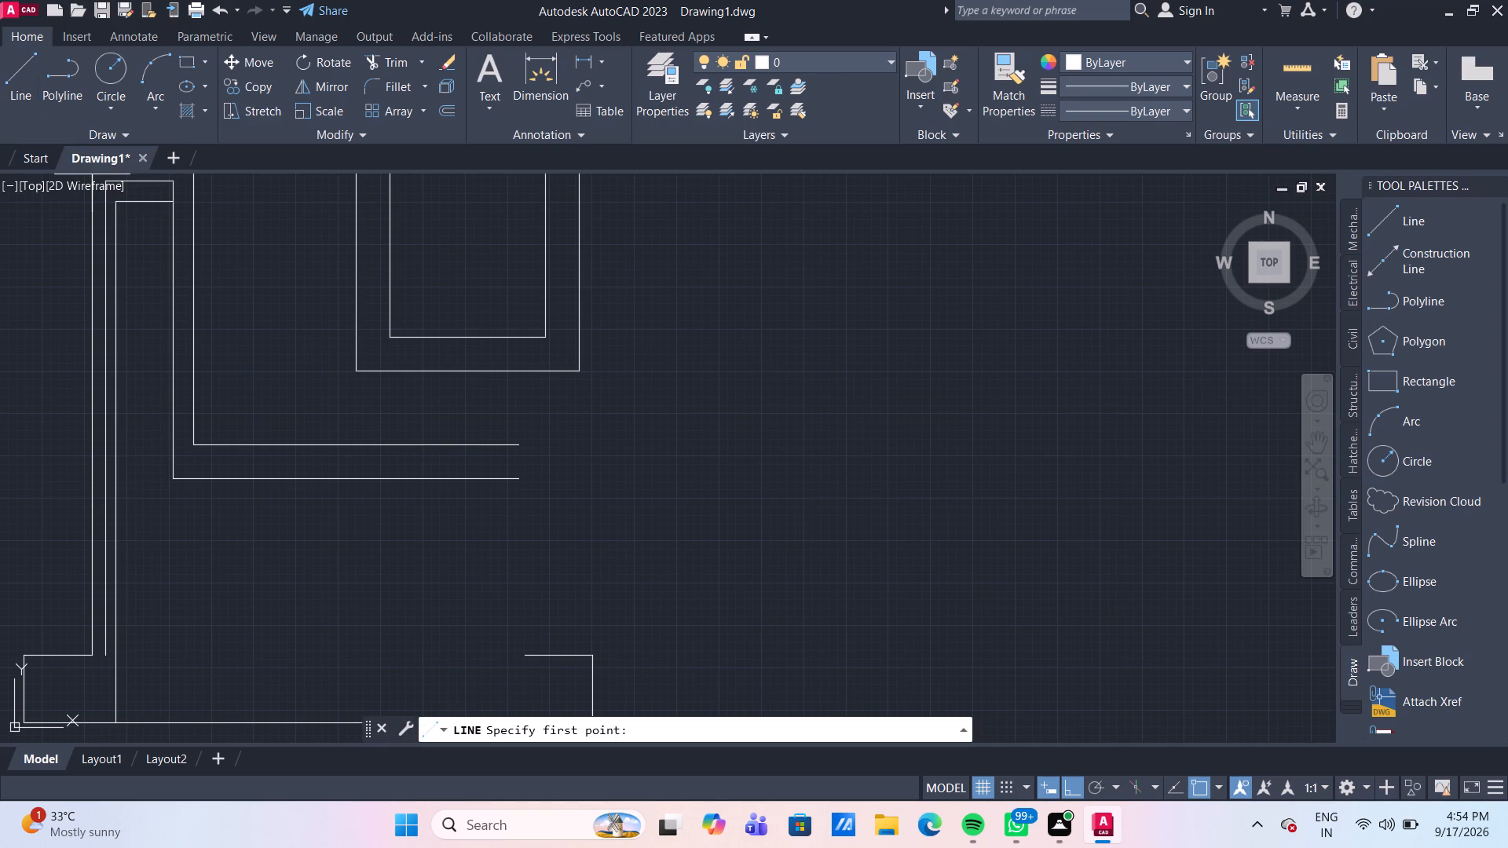
click(515, 445)
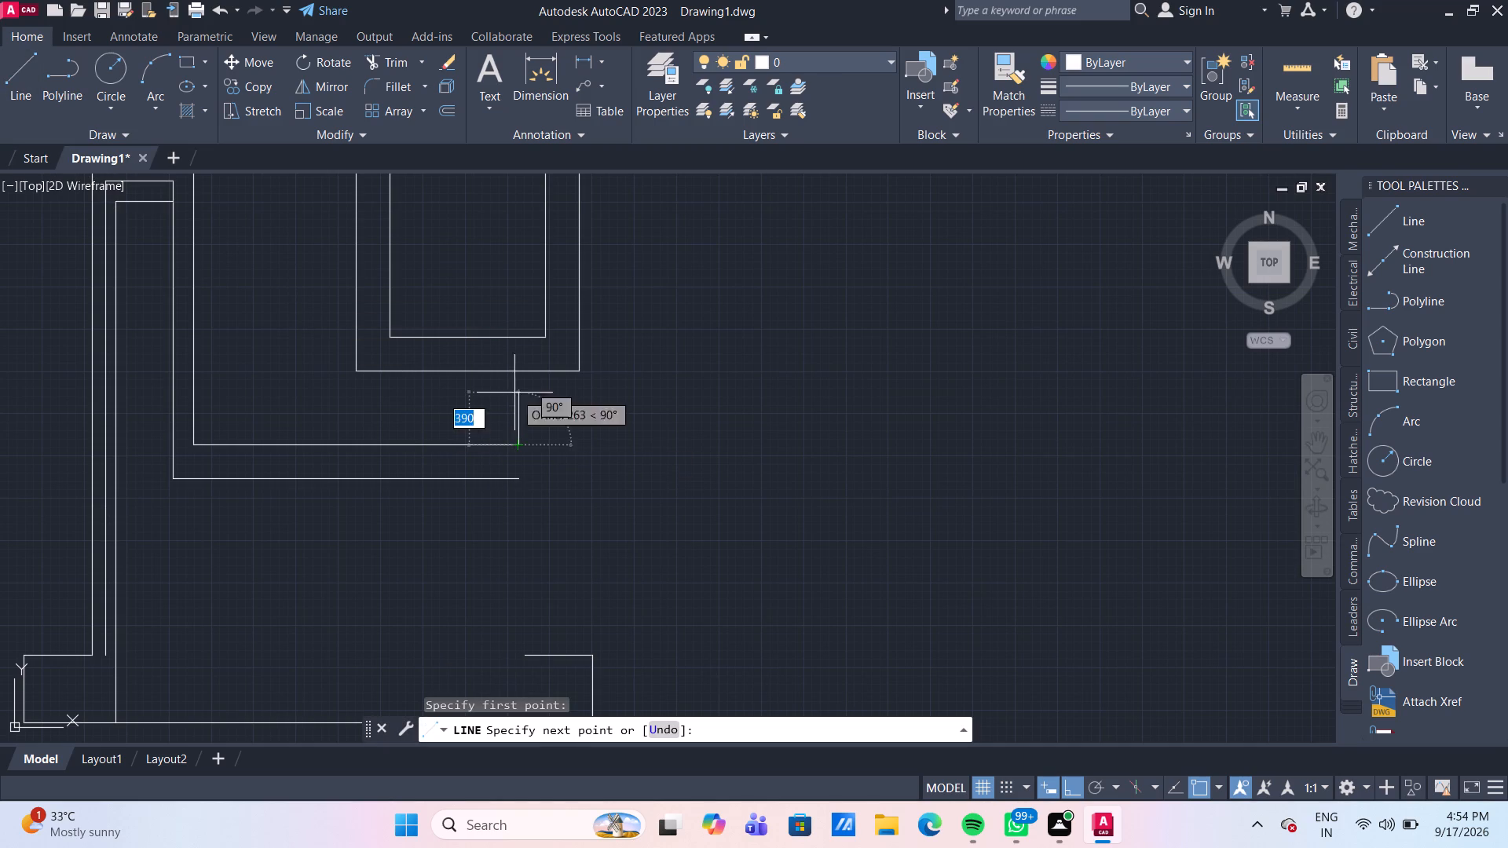
click(520, 369)
key(Escape)
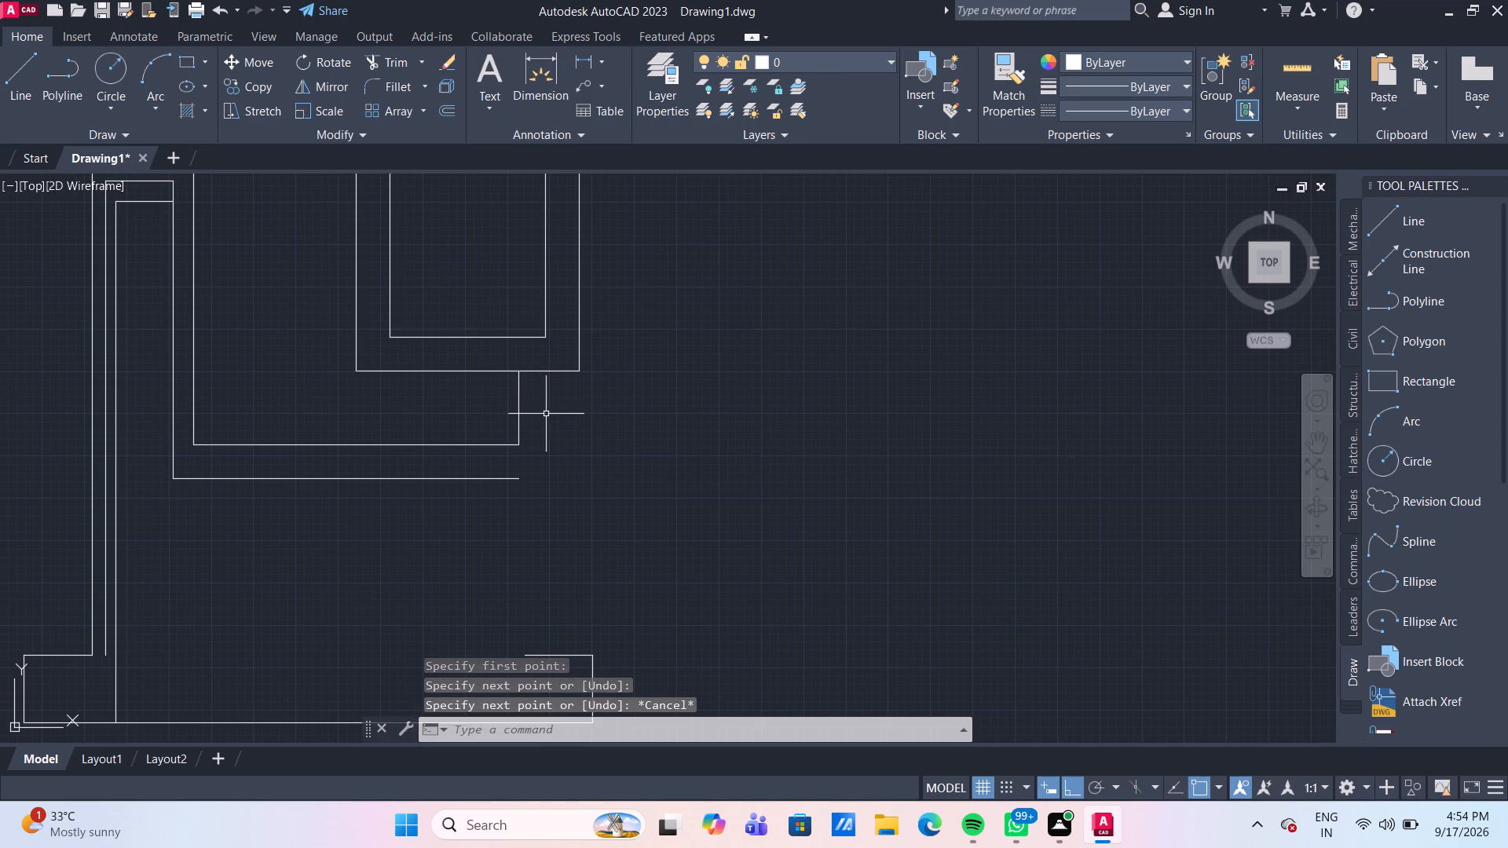
Draw a vertical helper line about 1357 mm long straight down from the inner square's bottom-right corner.
scroll(561, 445, down, 3)
scroll(580, 459, up, 2)
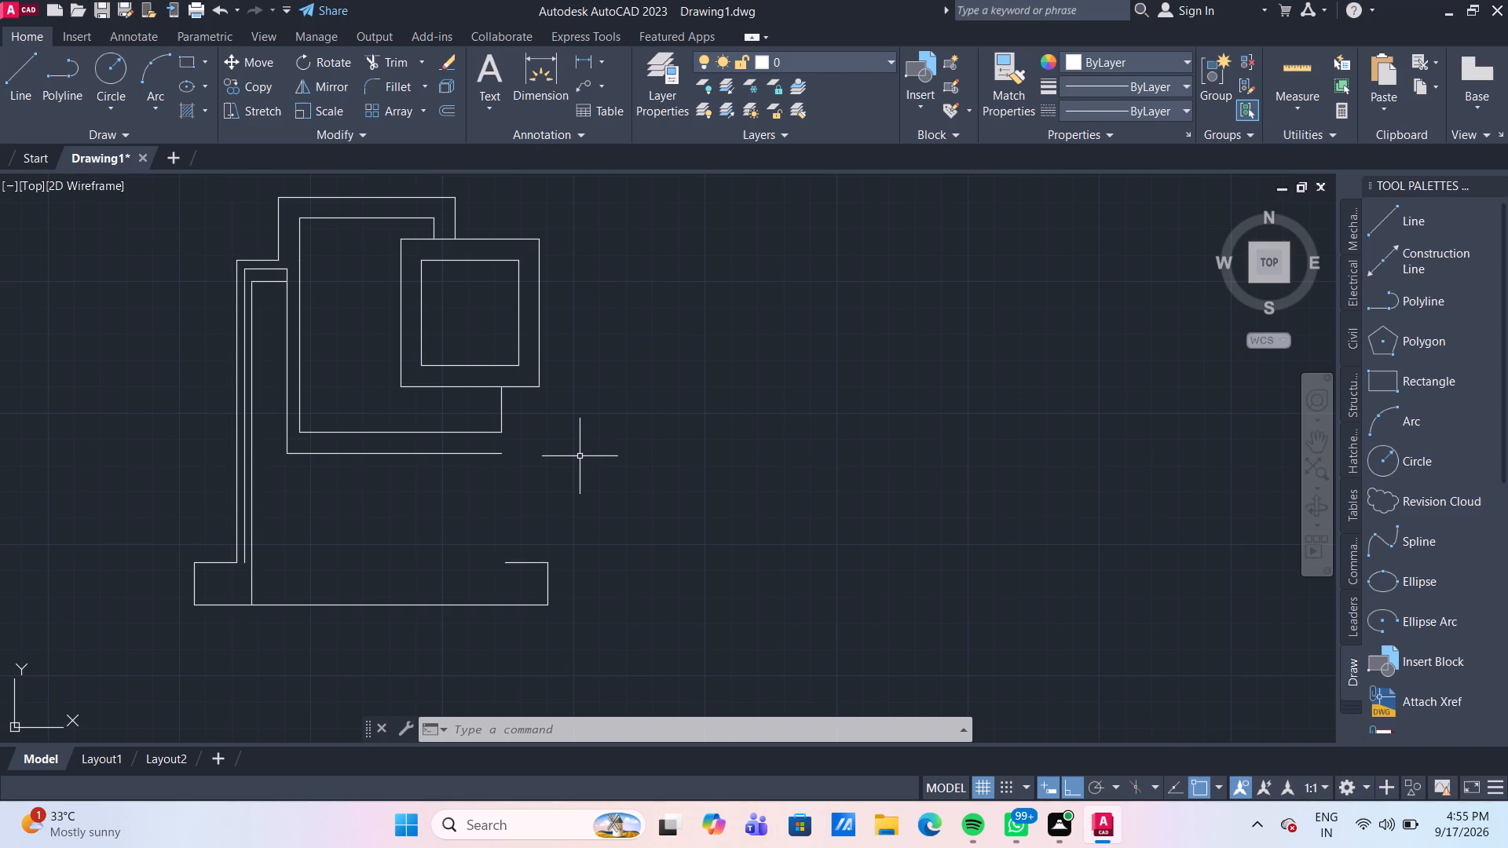
click(12, 78)
scroll(390, 316, up, 2)
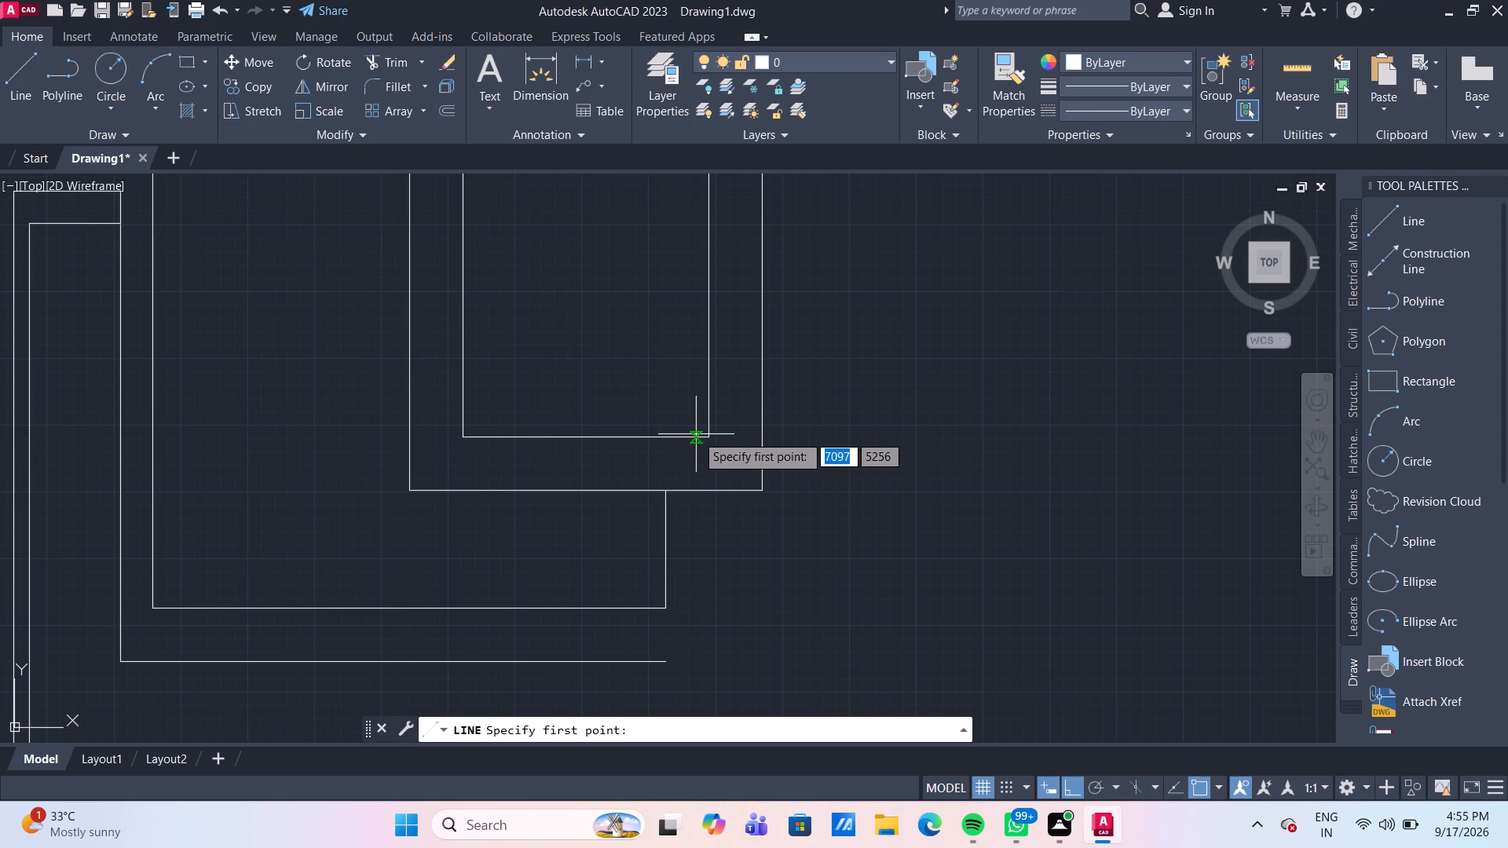
scroll(697, 438, down, 1)
middle_drag(695, 419, 650, 302)
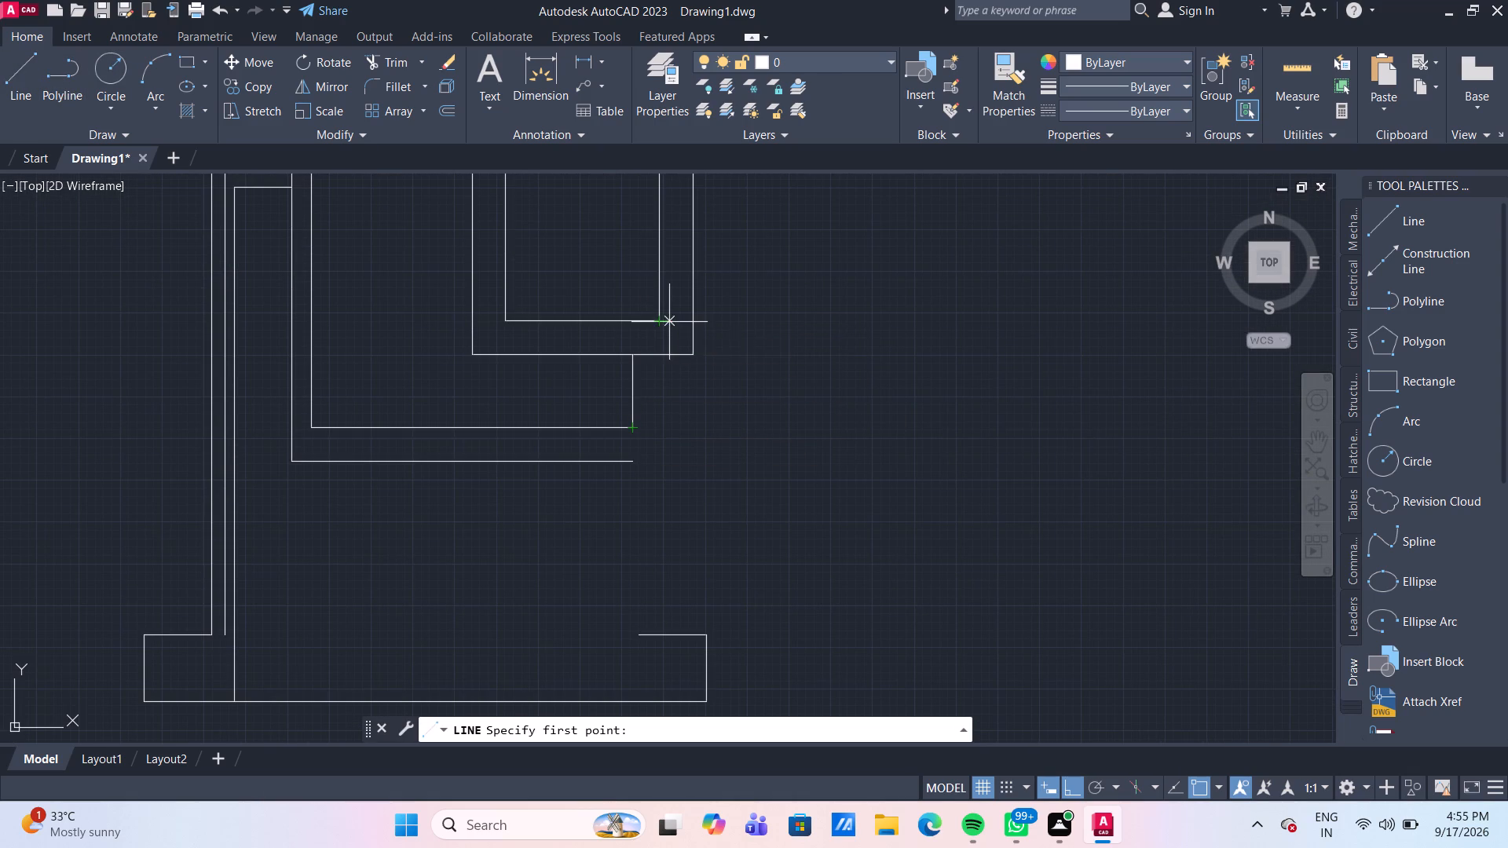
drag(664, 327, 663, 339)
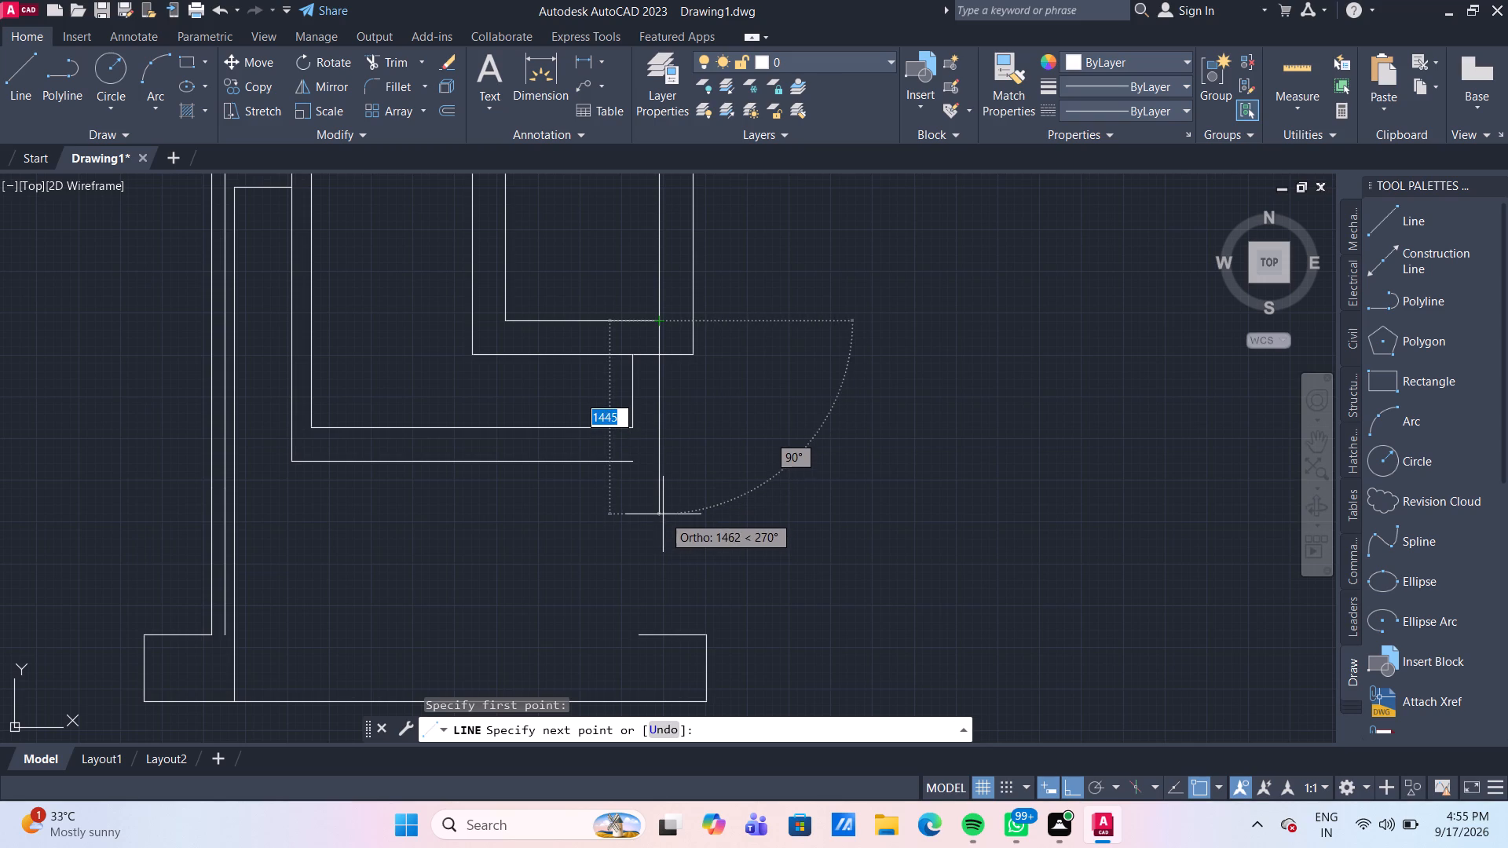
click(658, 503)
key(Escape)
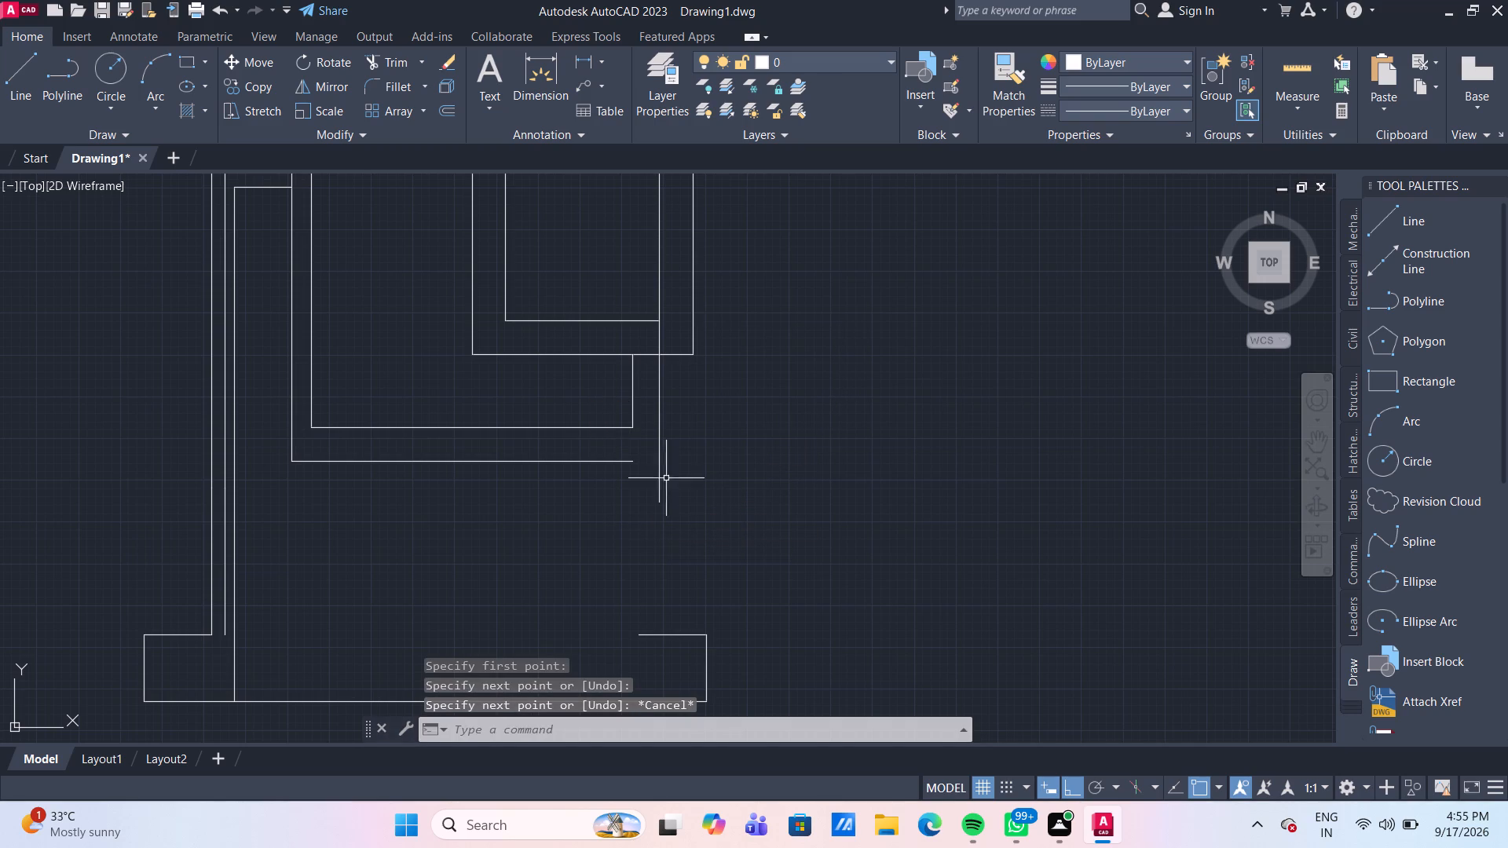
Measure the gap between the short vertical below the outer square and the helper line with the quick measure tool.
scroll(732, 424, up, 1)
middle_drag(732, 424, 738, 460)
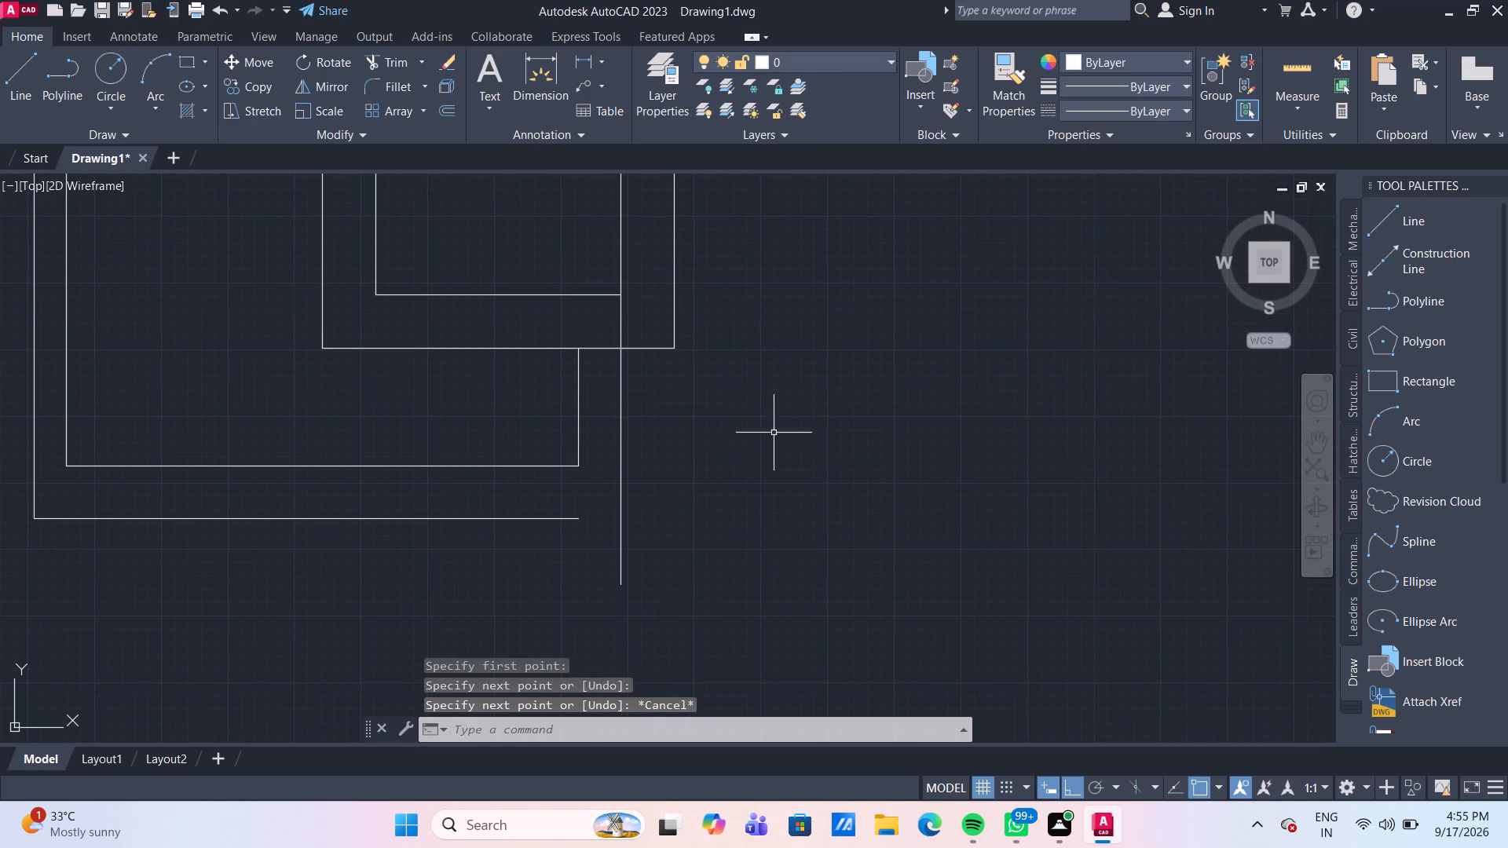
drag(1313, 62, 1291, 75)
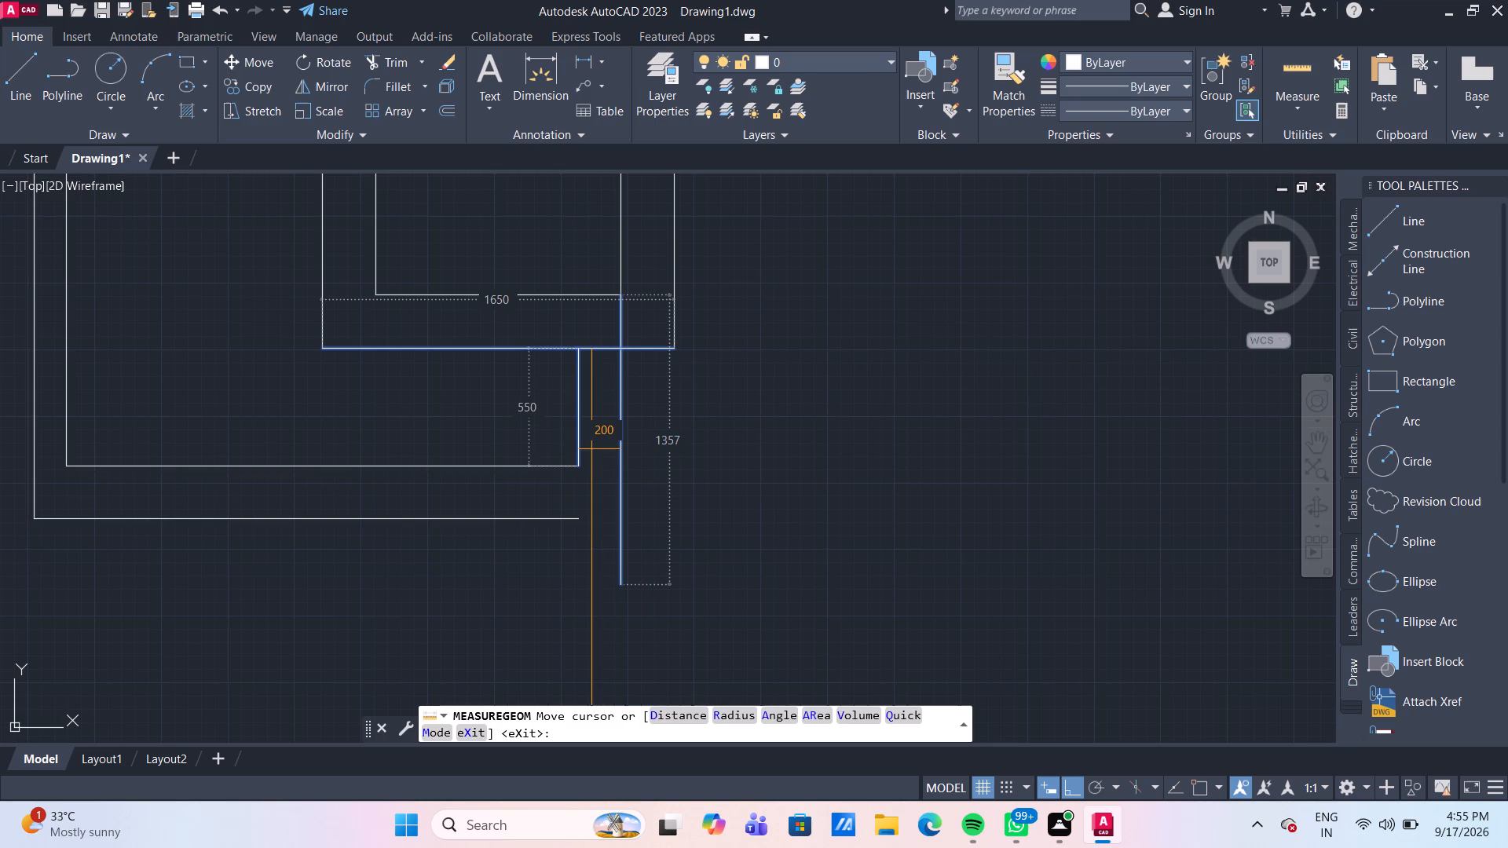
key(Escape)
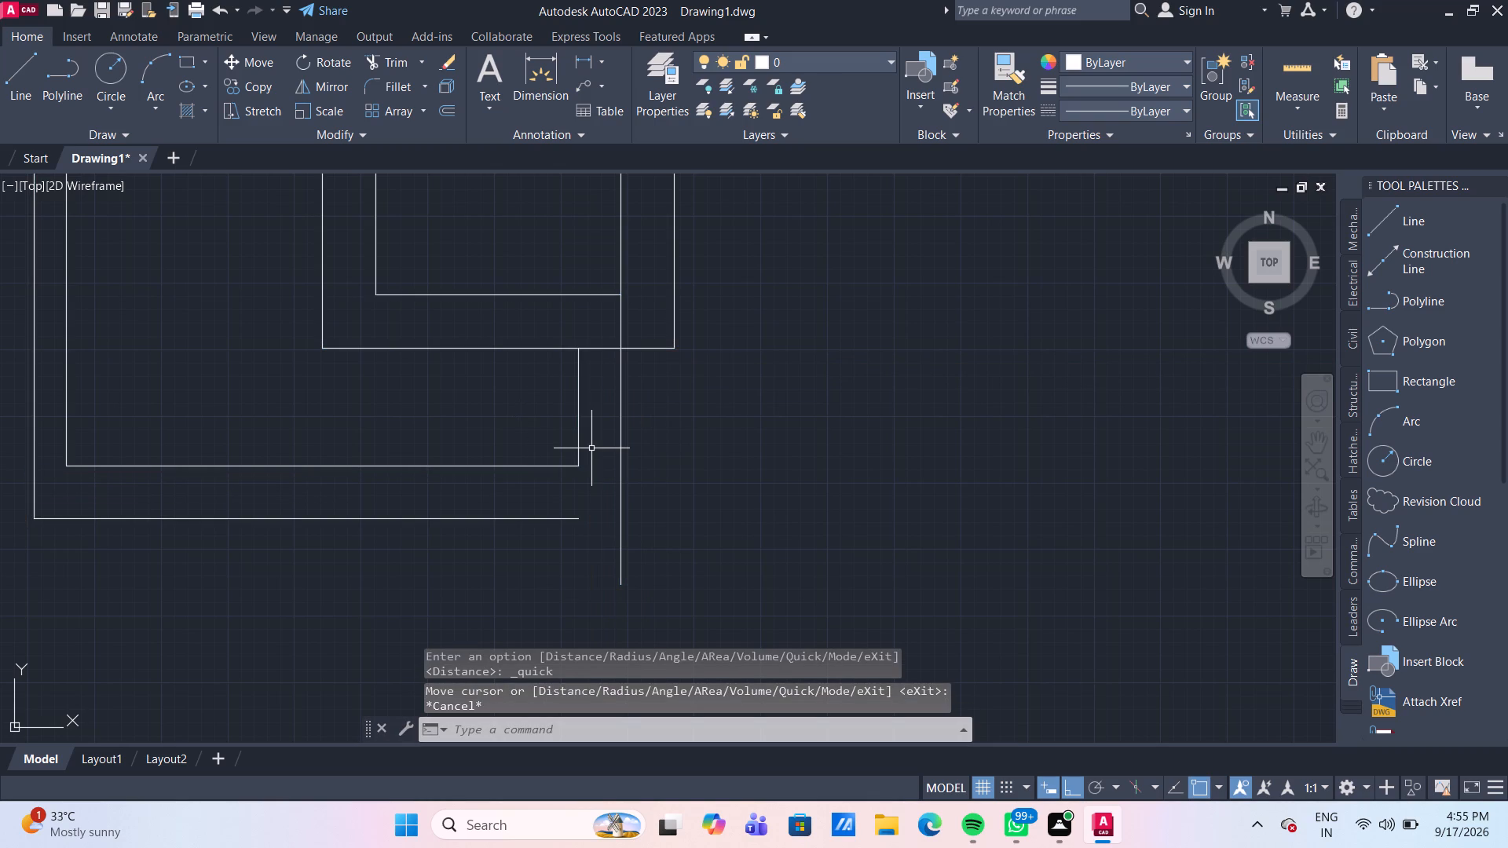
Extend the upper horizontal line below the squares to the right until it meets the vertical helper line.
scroll(591, 448, down, 1)
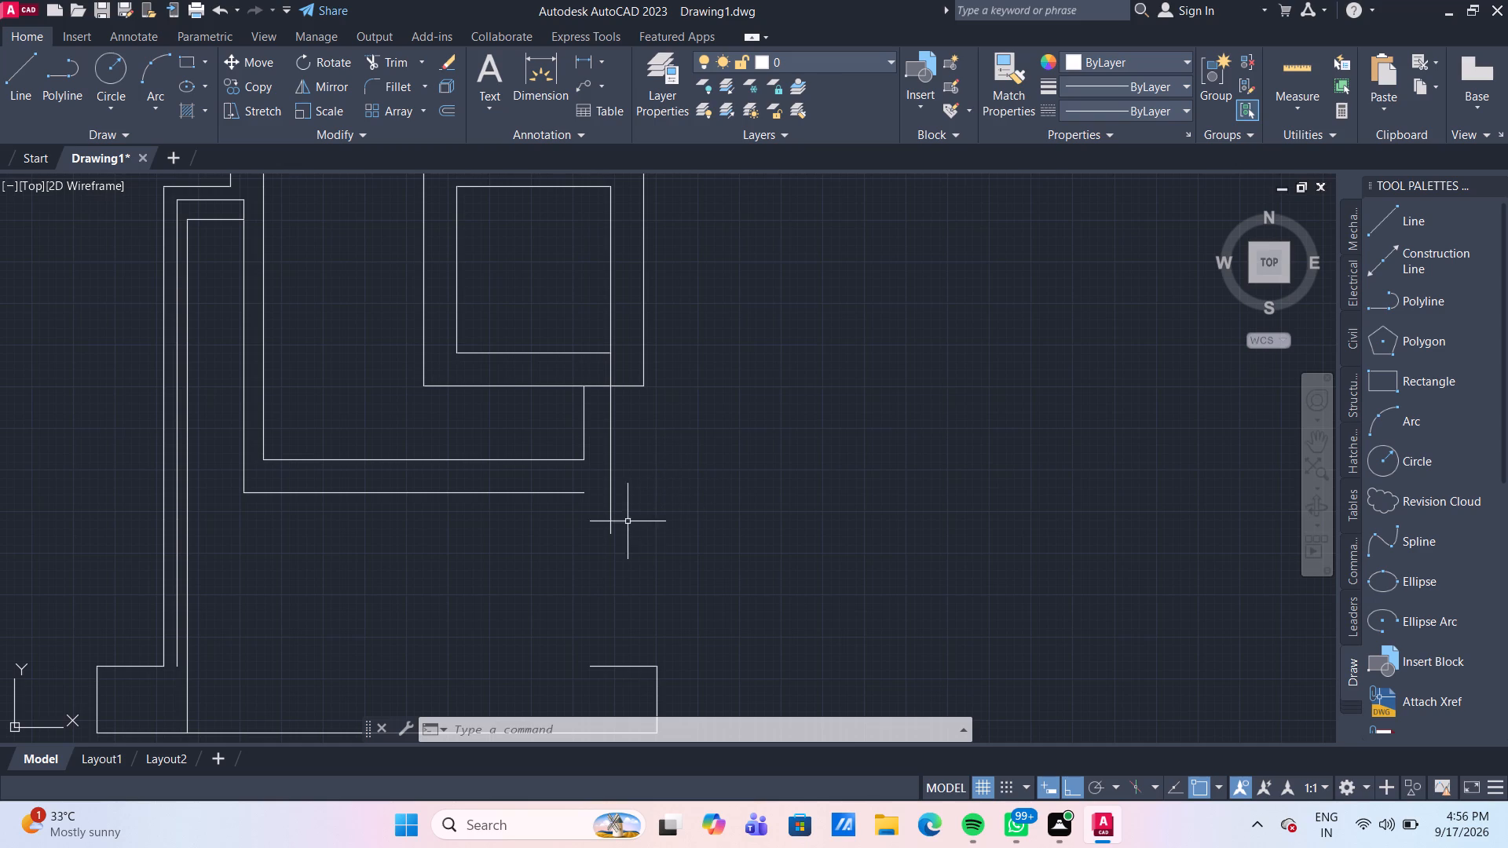
scroll(581, 570, down, 1)
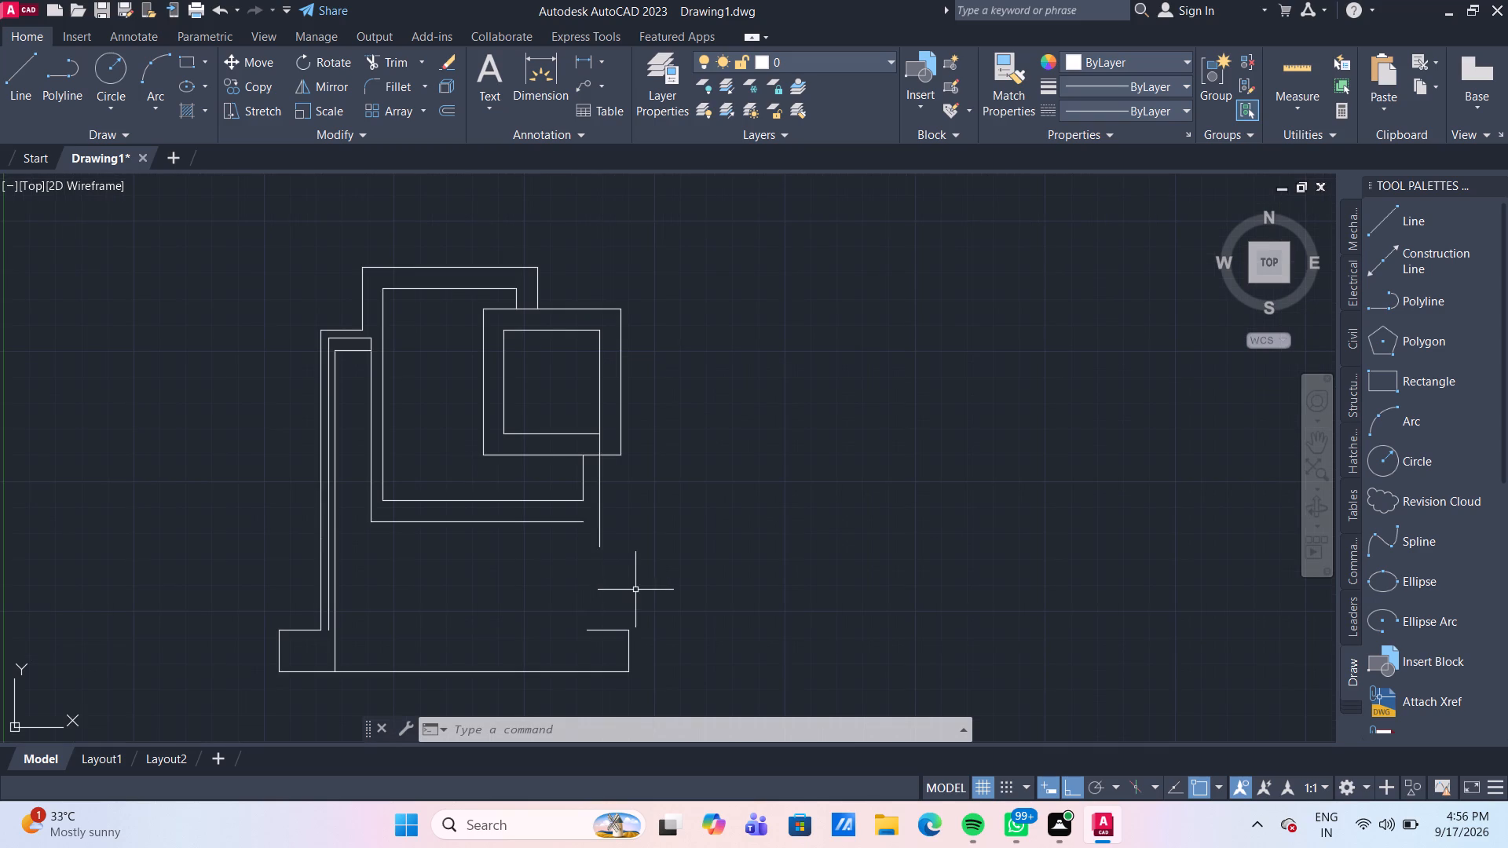
middle_drag(635, 590, 648, 539)
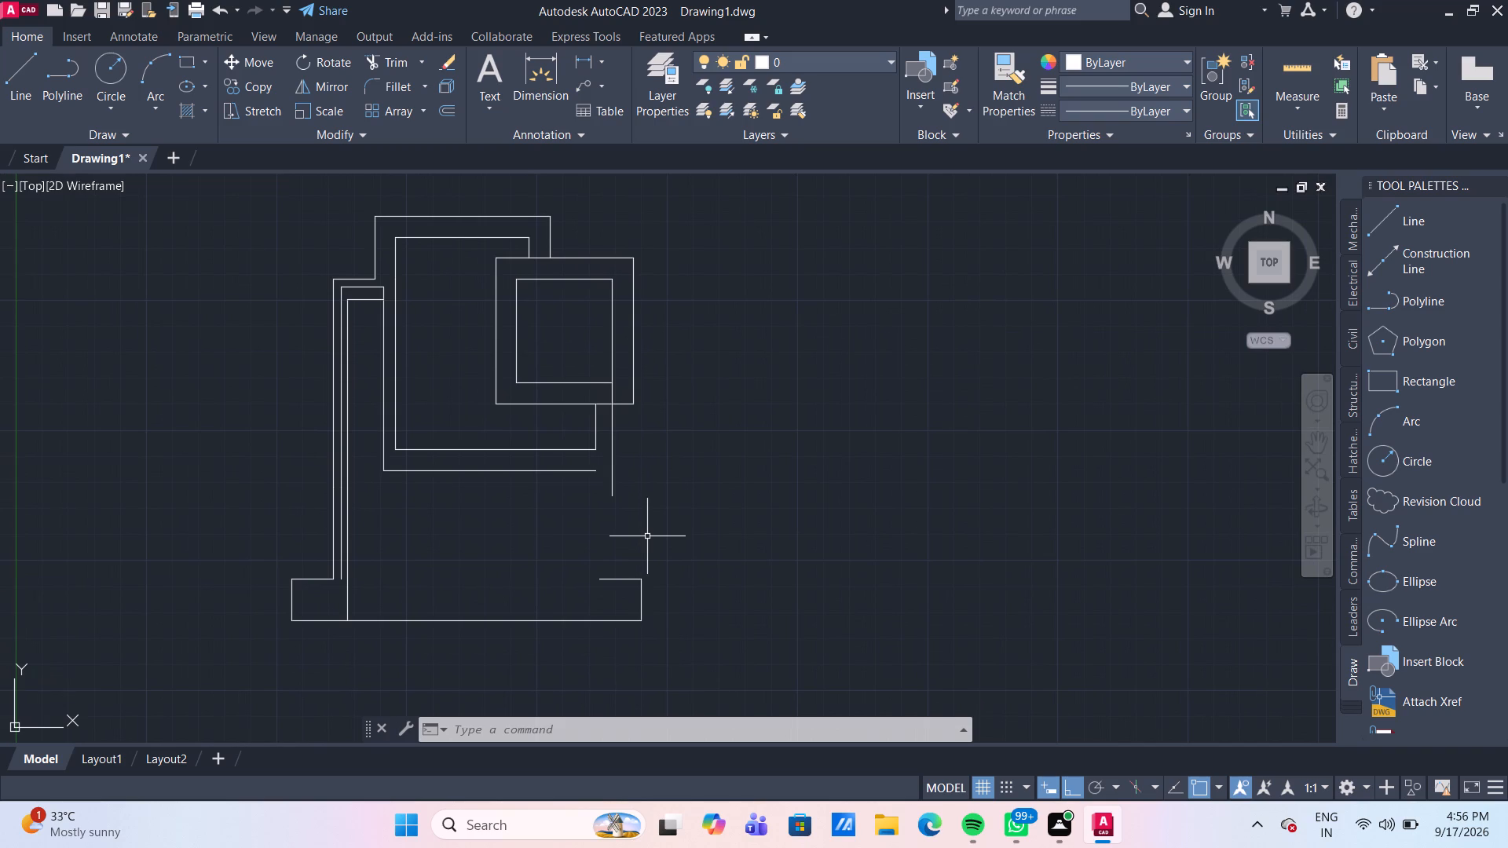
scroll(664, 470, up, 2)
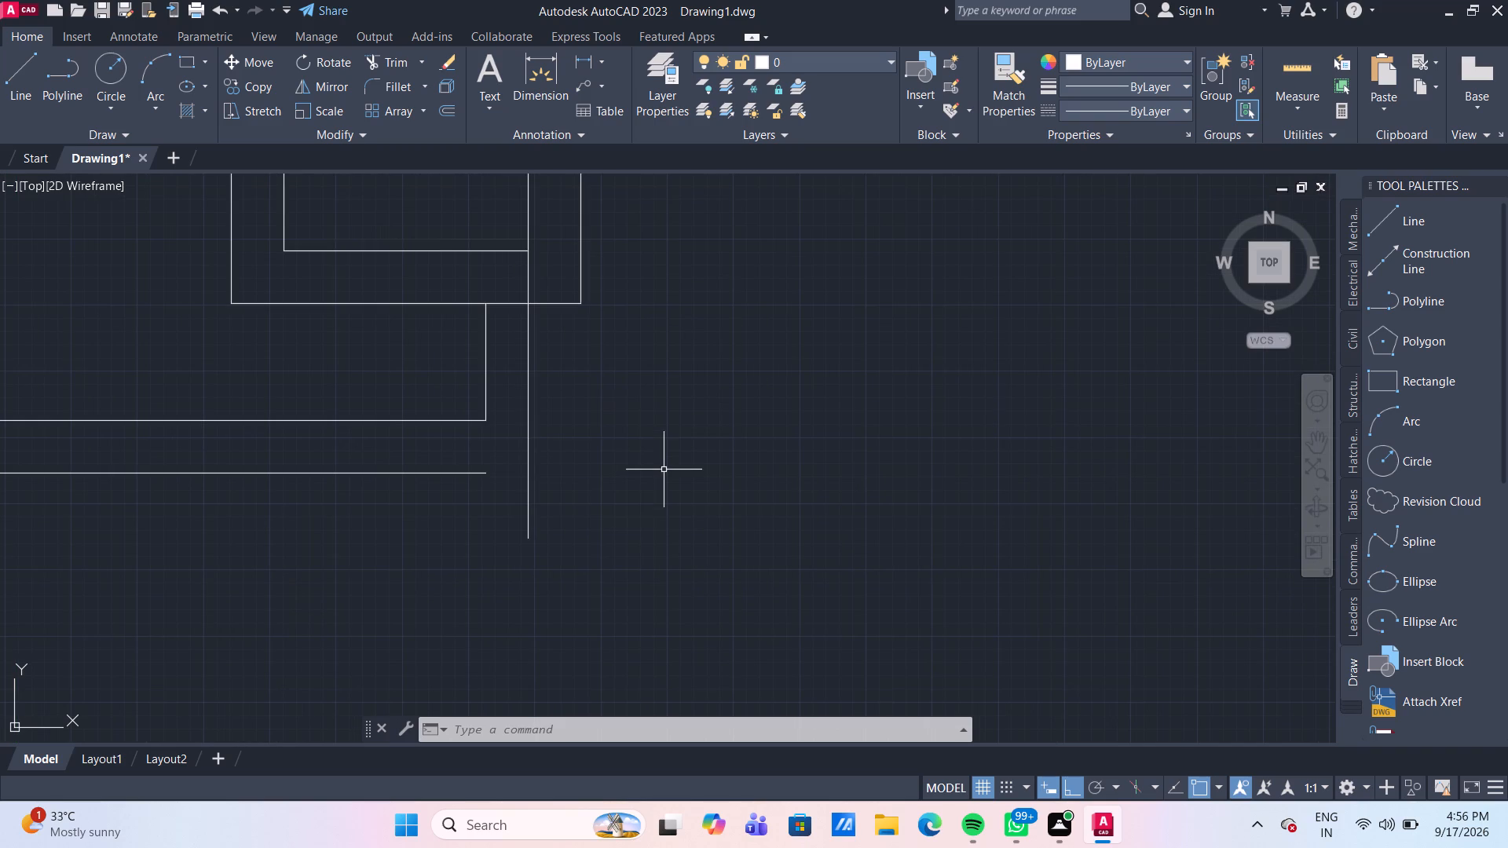
text(EX)
key(Return)
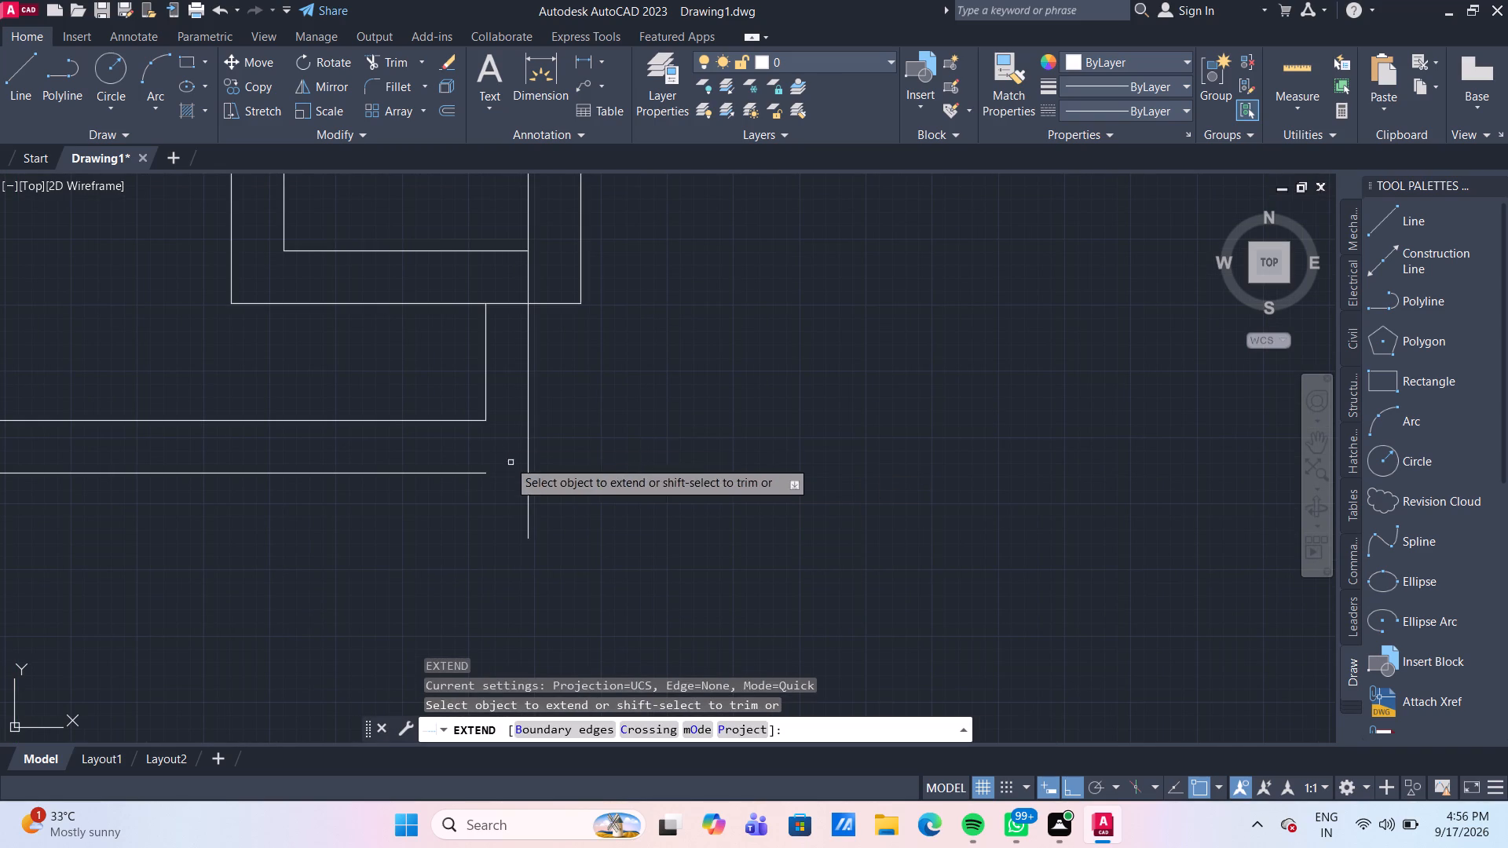
click(463, 421)
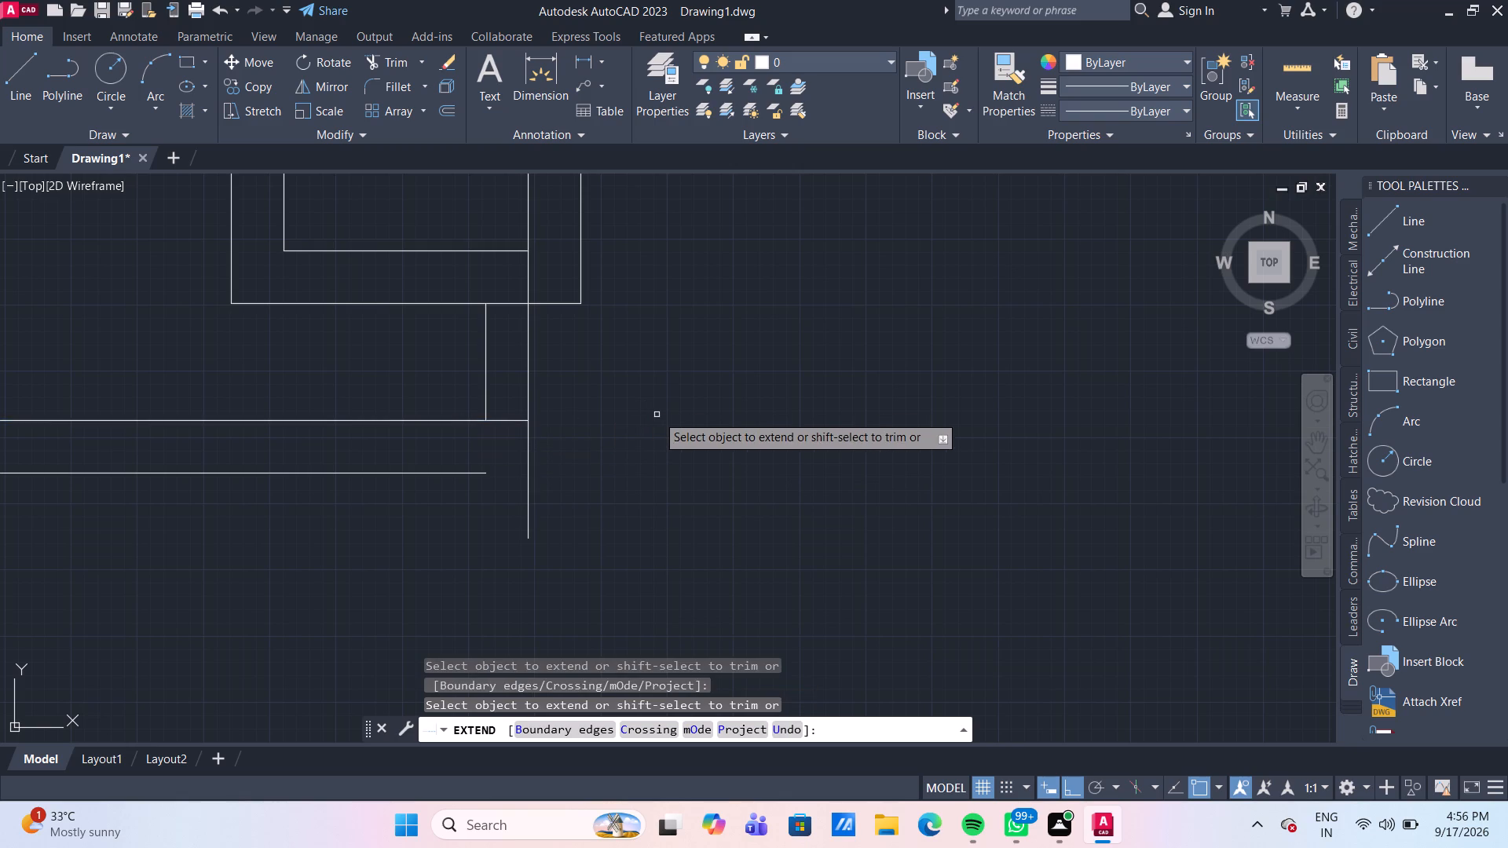
scroll(625, 395, down, 1)
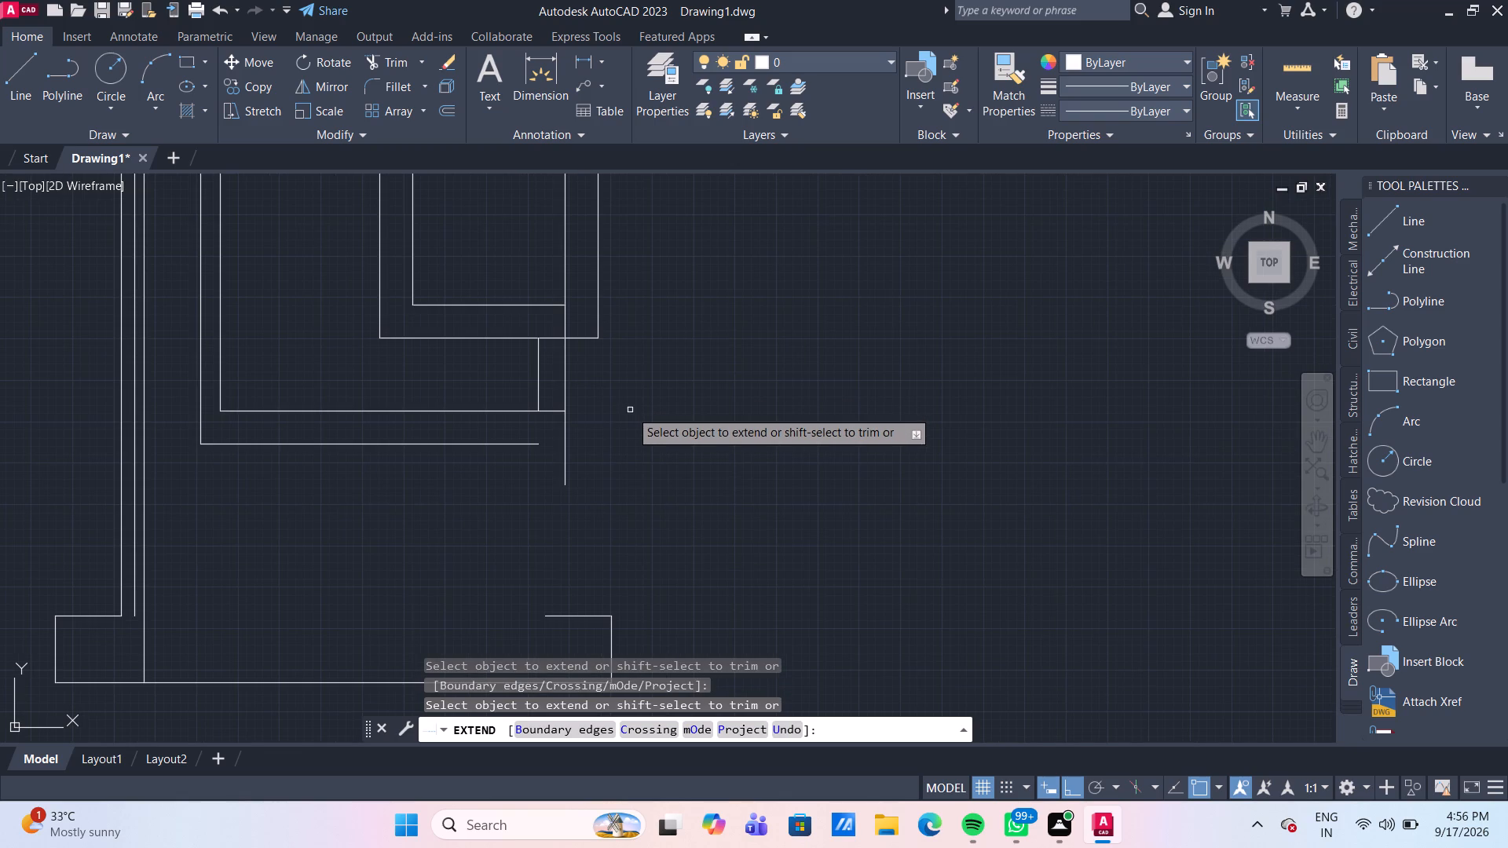
key(Escape)
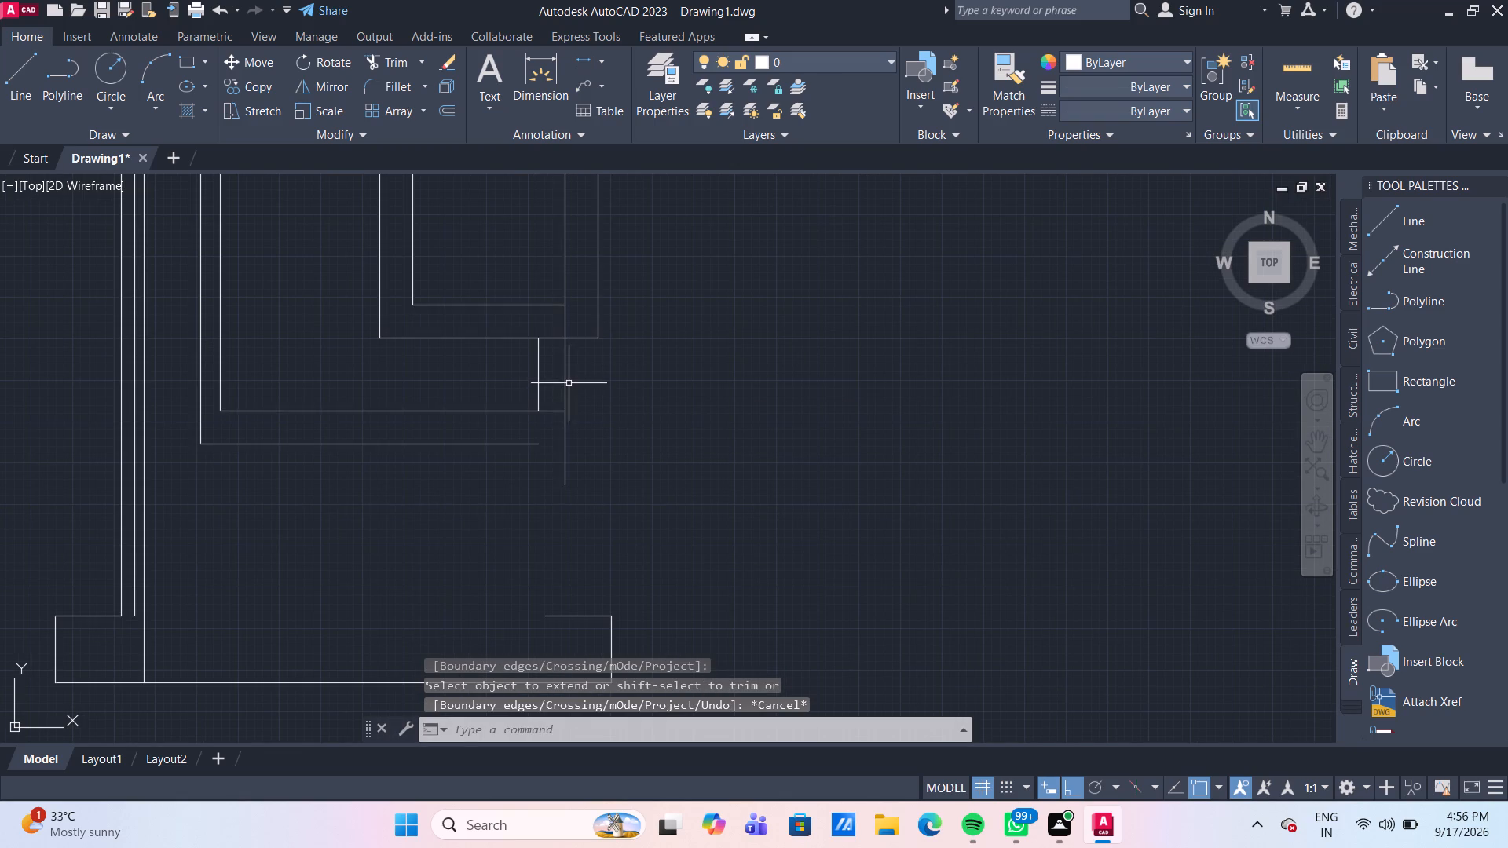
Delete the vertical helper line running down from the inner square's corner.
click(565, 380)
key(Delete)
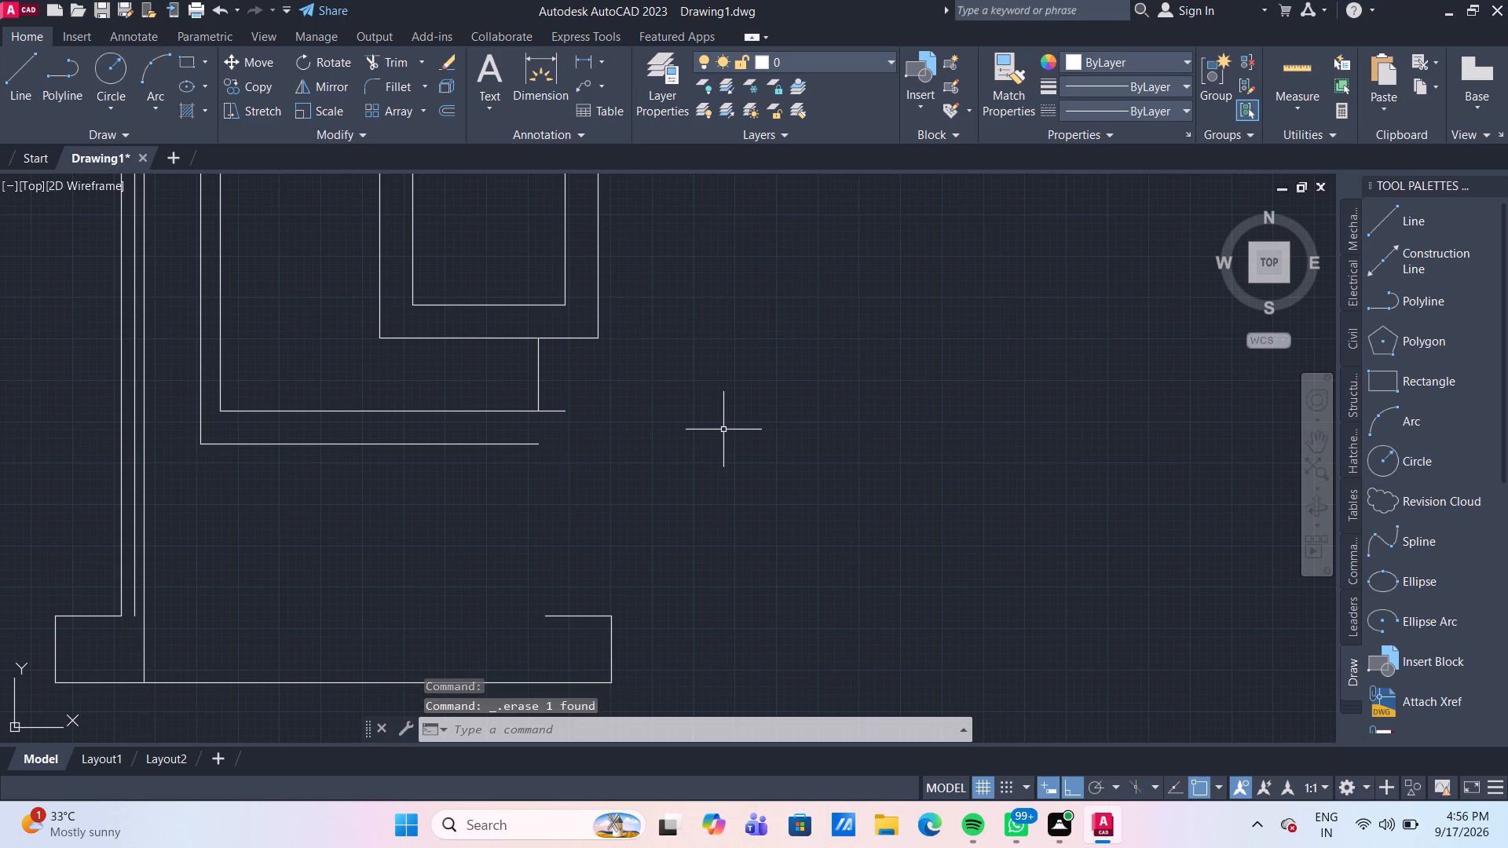
Draw a 2500 mm vertical line straight down from the extended upper horizontal line's right end, through the base.
drag(25, 90, 39, 106)
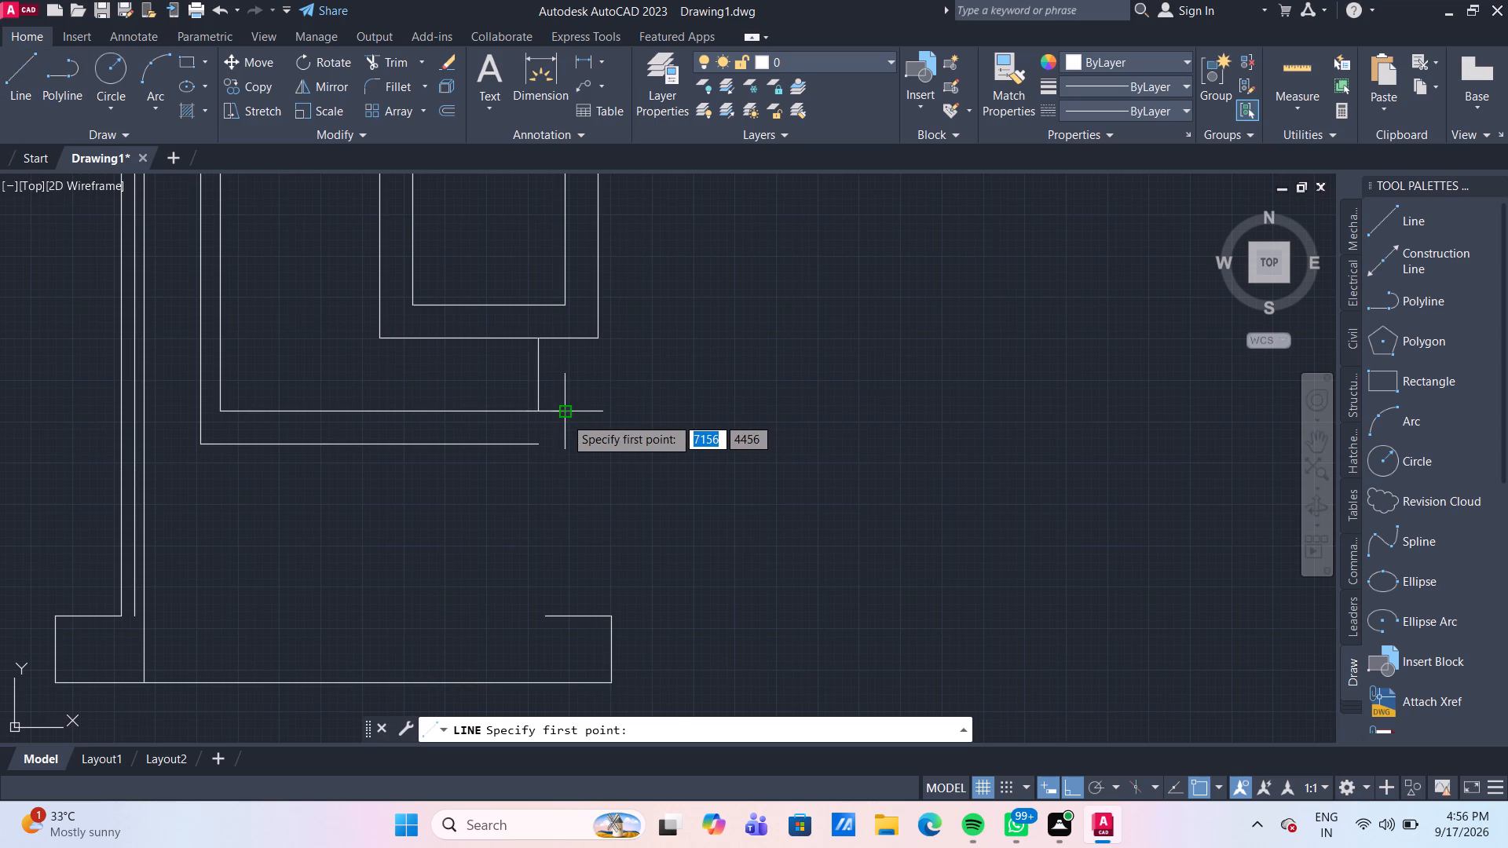
drag(565, 417, 567, 529)
middle_drag(604, 653, 623, 507)
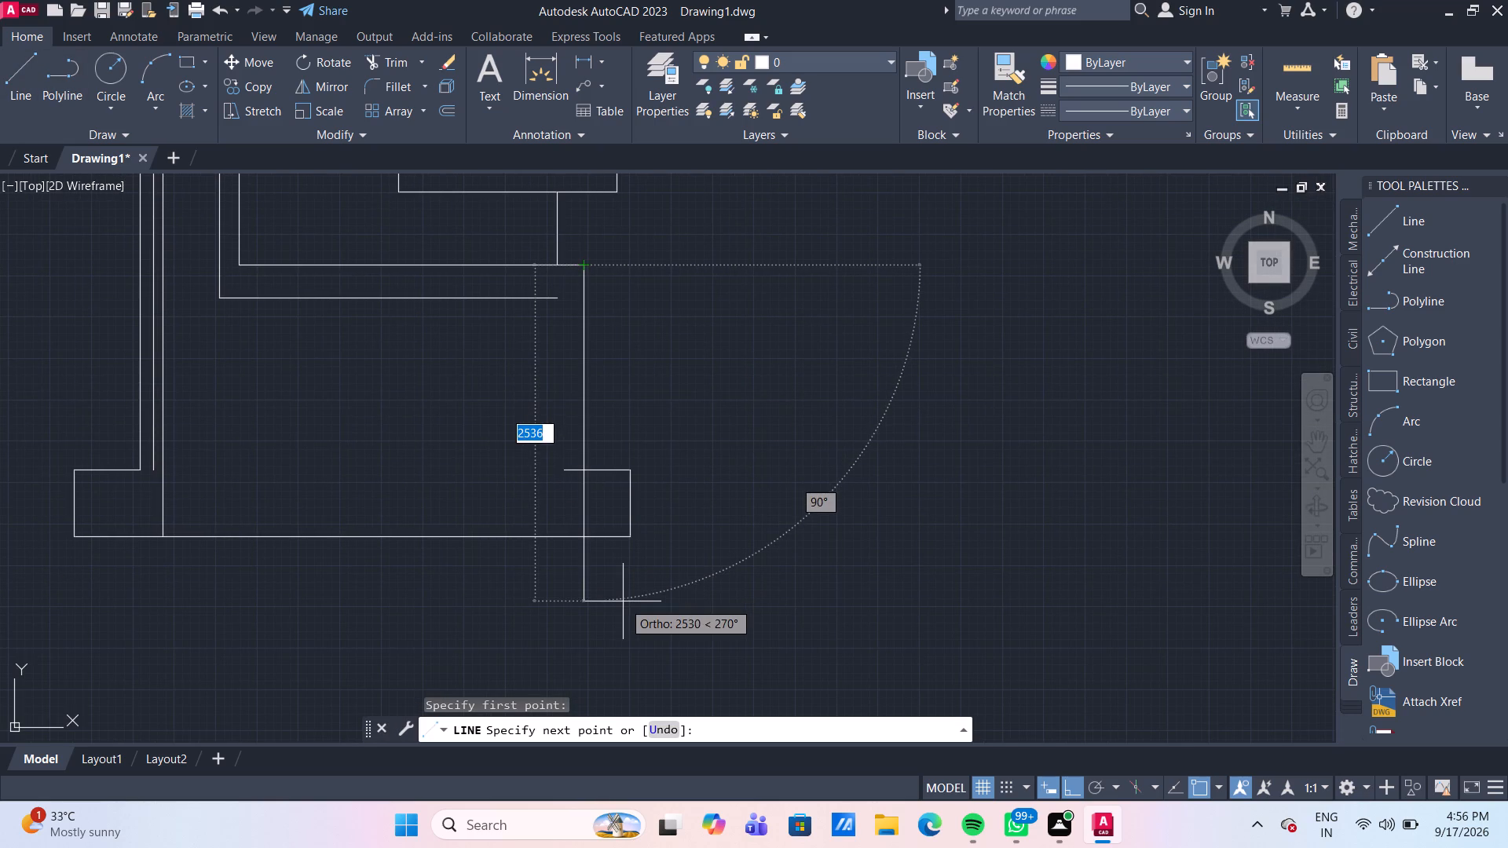
text(2500)
key(Return)
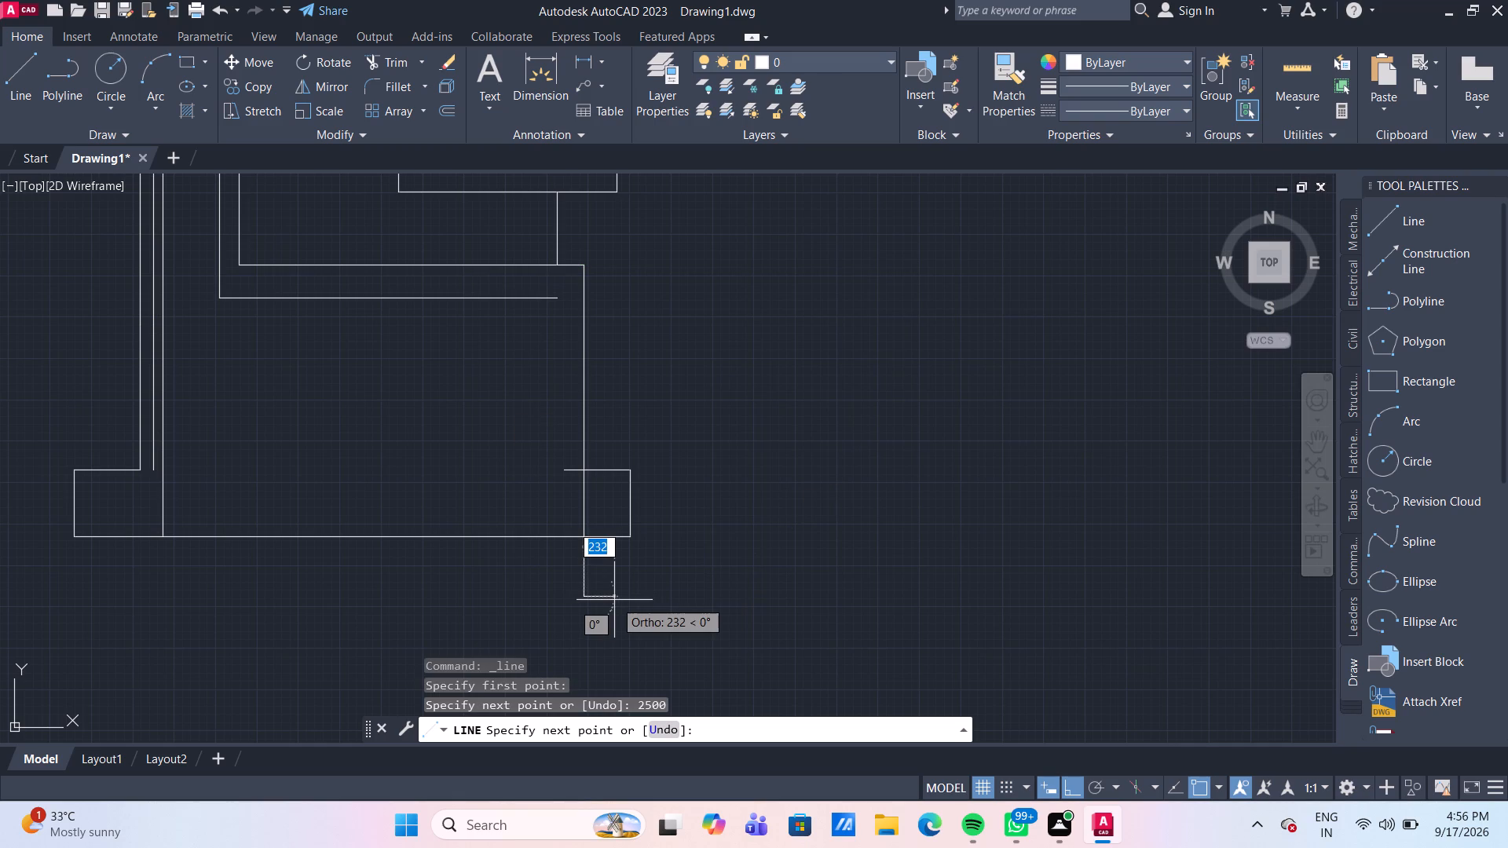
key(Return)
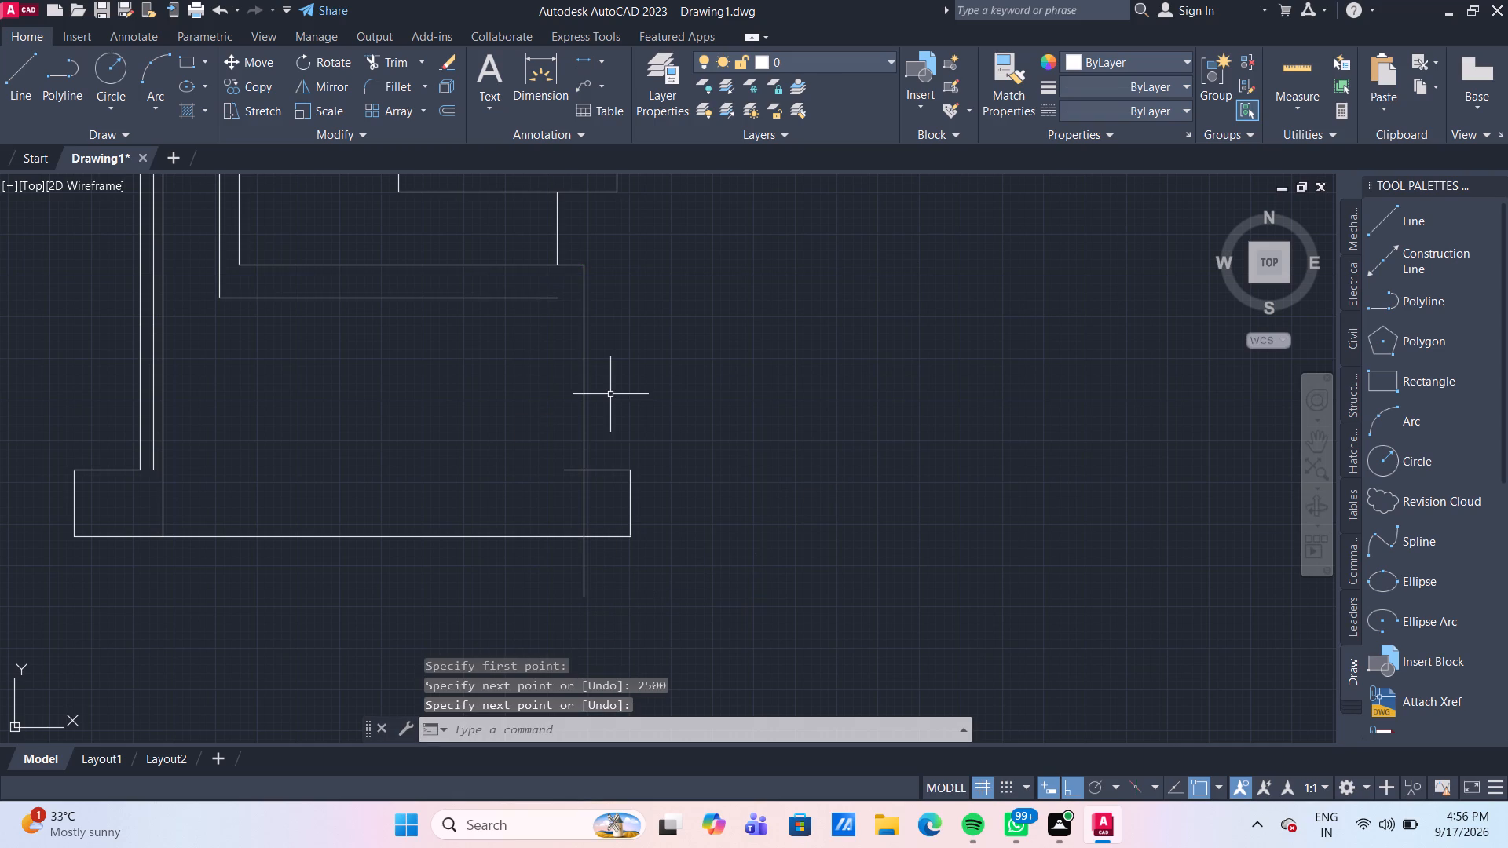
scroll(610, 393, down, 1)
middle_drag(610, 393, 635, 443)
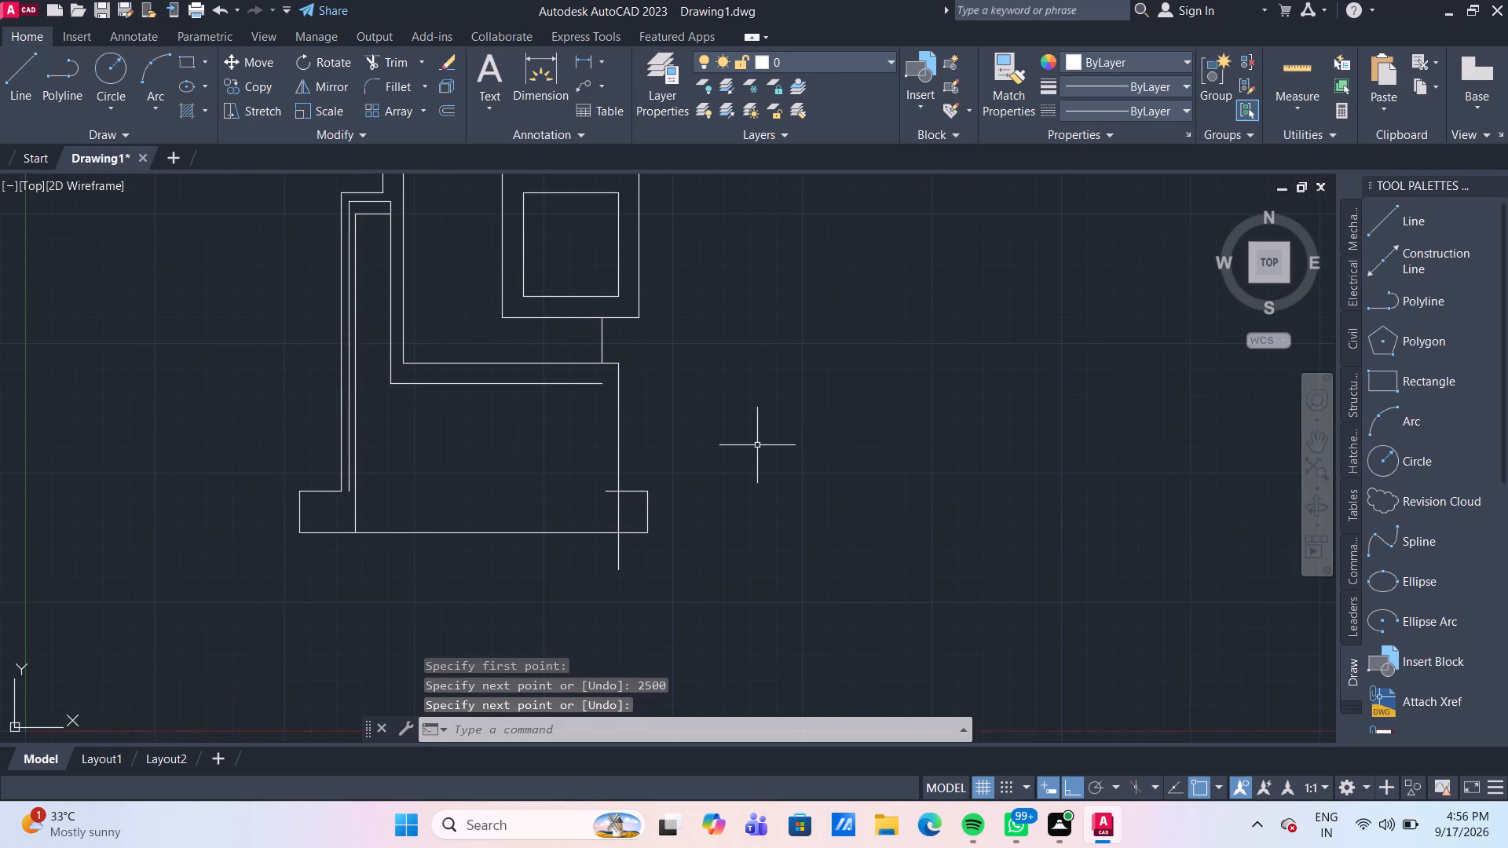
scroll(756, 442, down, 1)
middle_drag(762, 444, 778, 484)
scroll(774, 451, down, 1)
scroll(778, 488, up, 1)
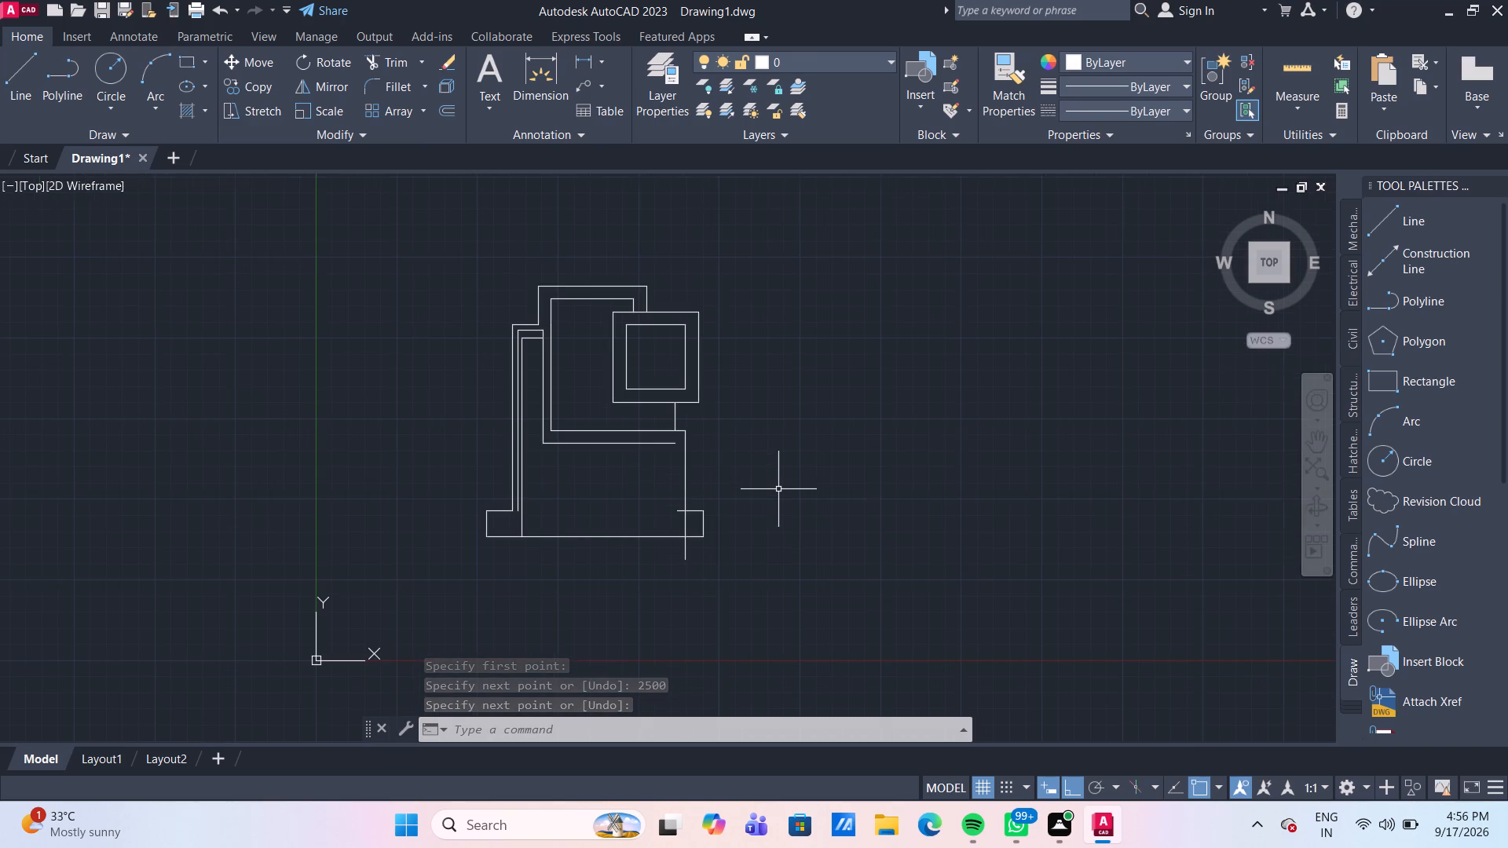
Measure the inner square and the surrounding outline with the quick measure tool.
scroll(778, 489, up, 1)
middle_drag(778, 489, 764, 516)
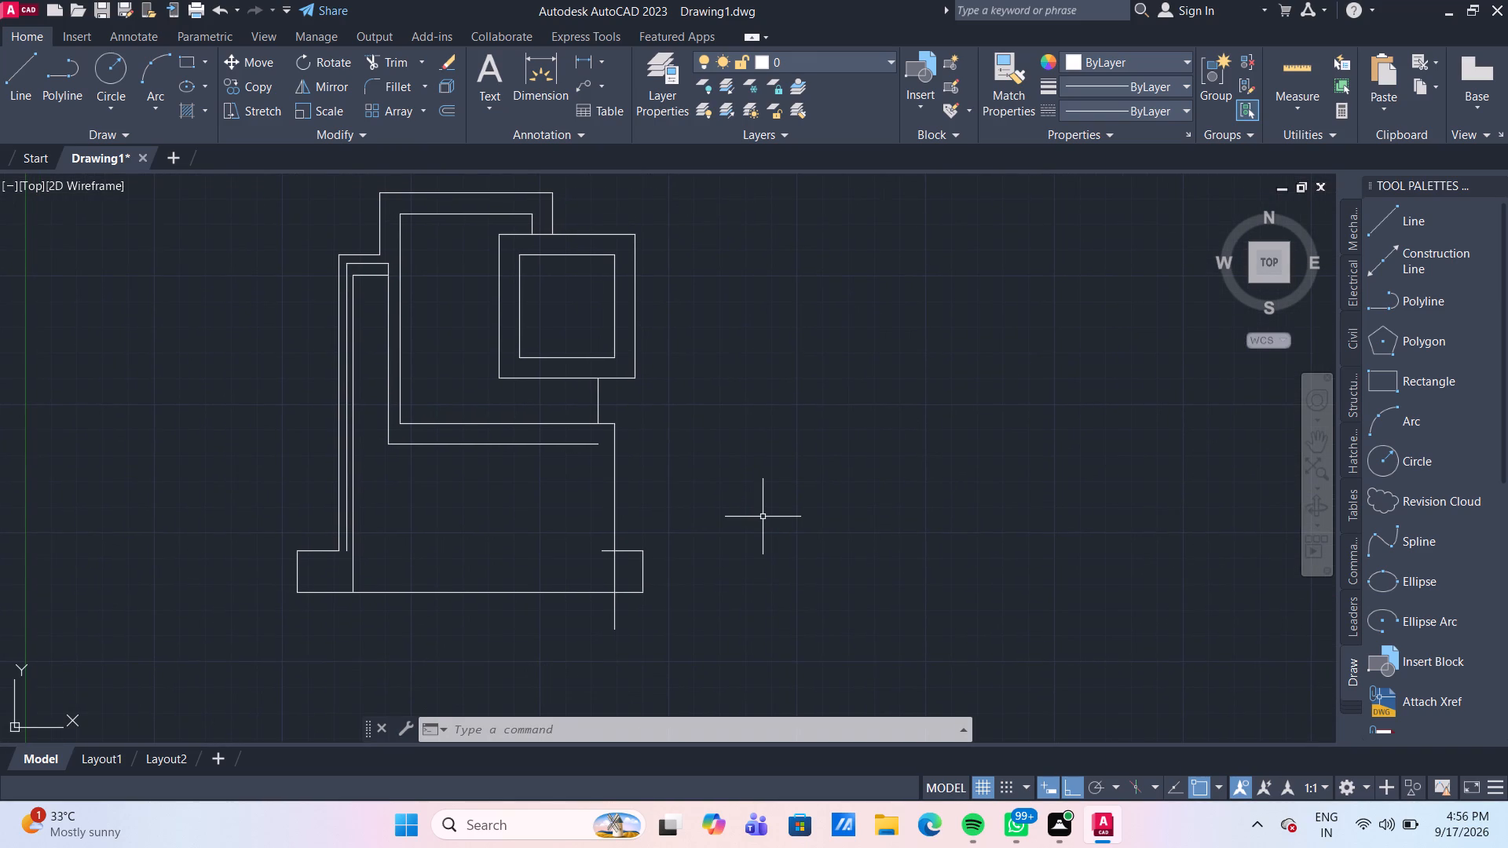
middle_drag(764, 517, 774, 523)
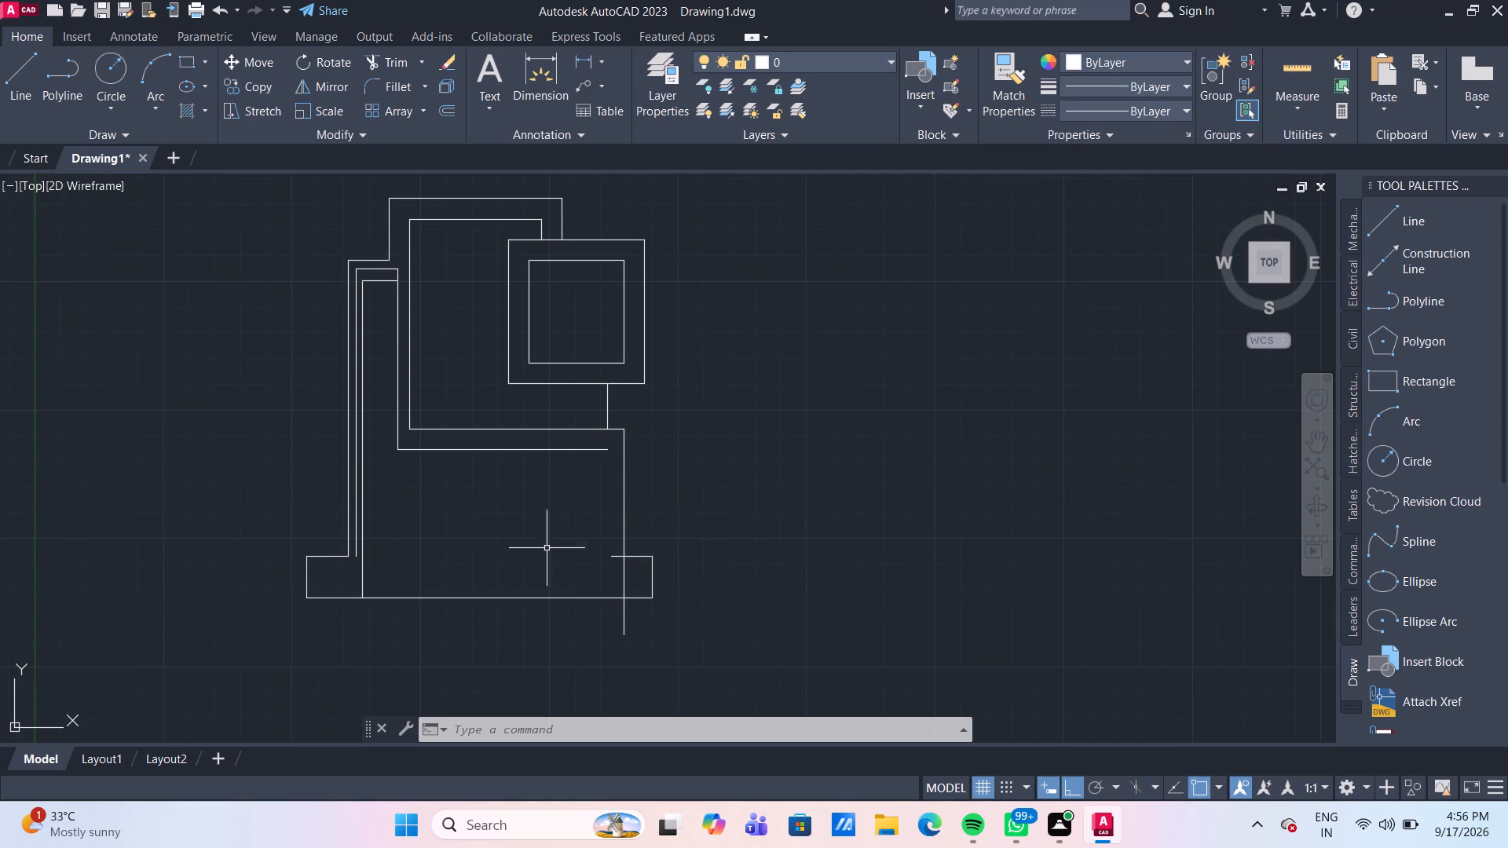
scroll(505, 555, down, 1)
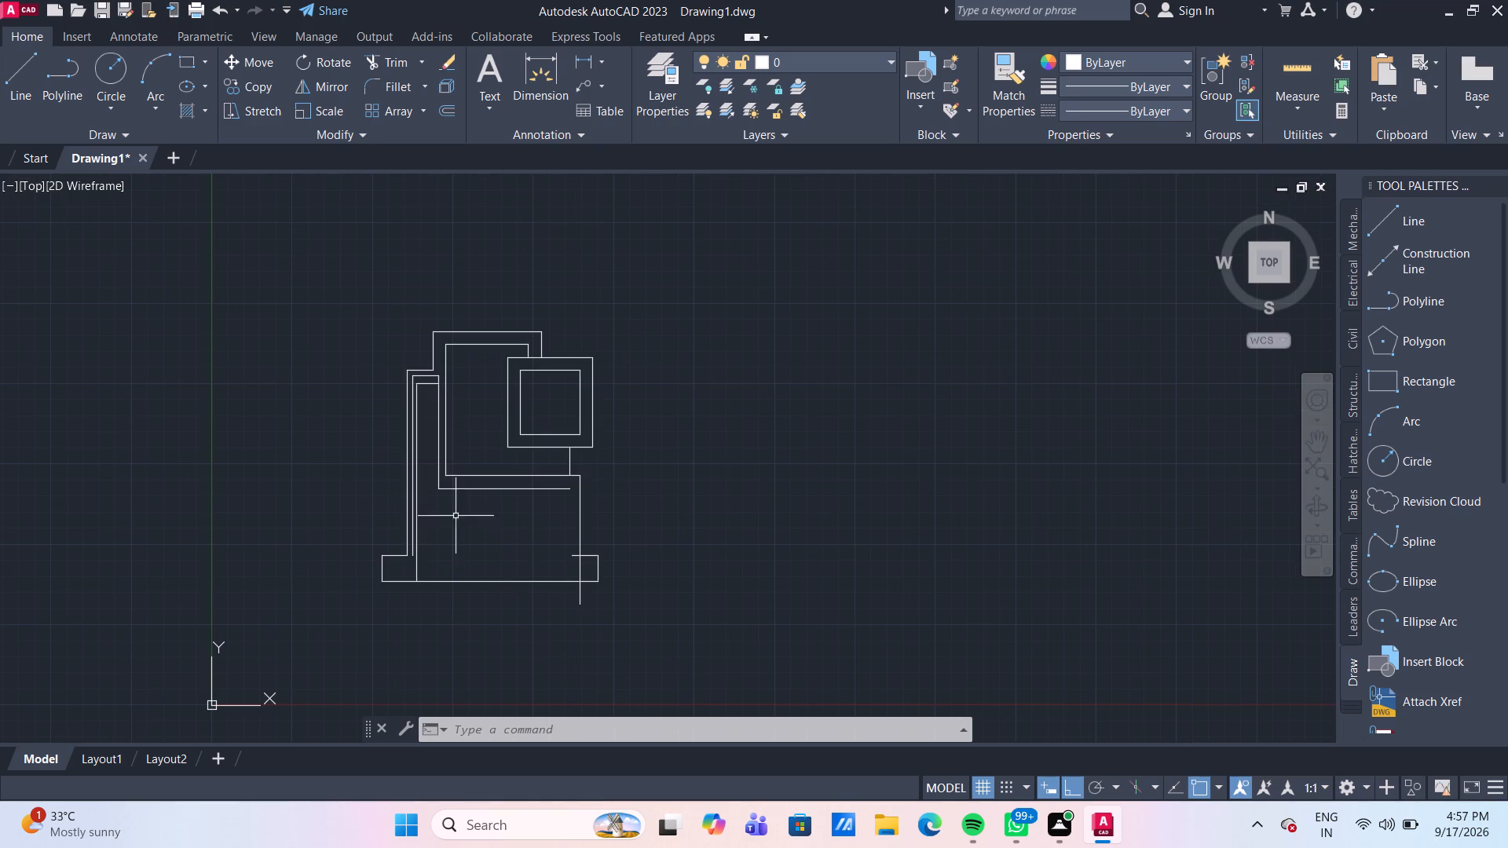
scroll(403, 484, up, 2)
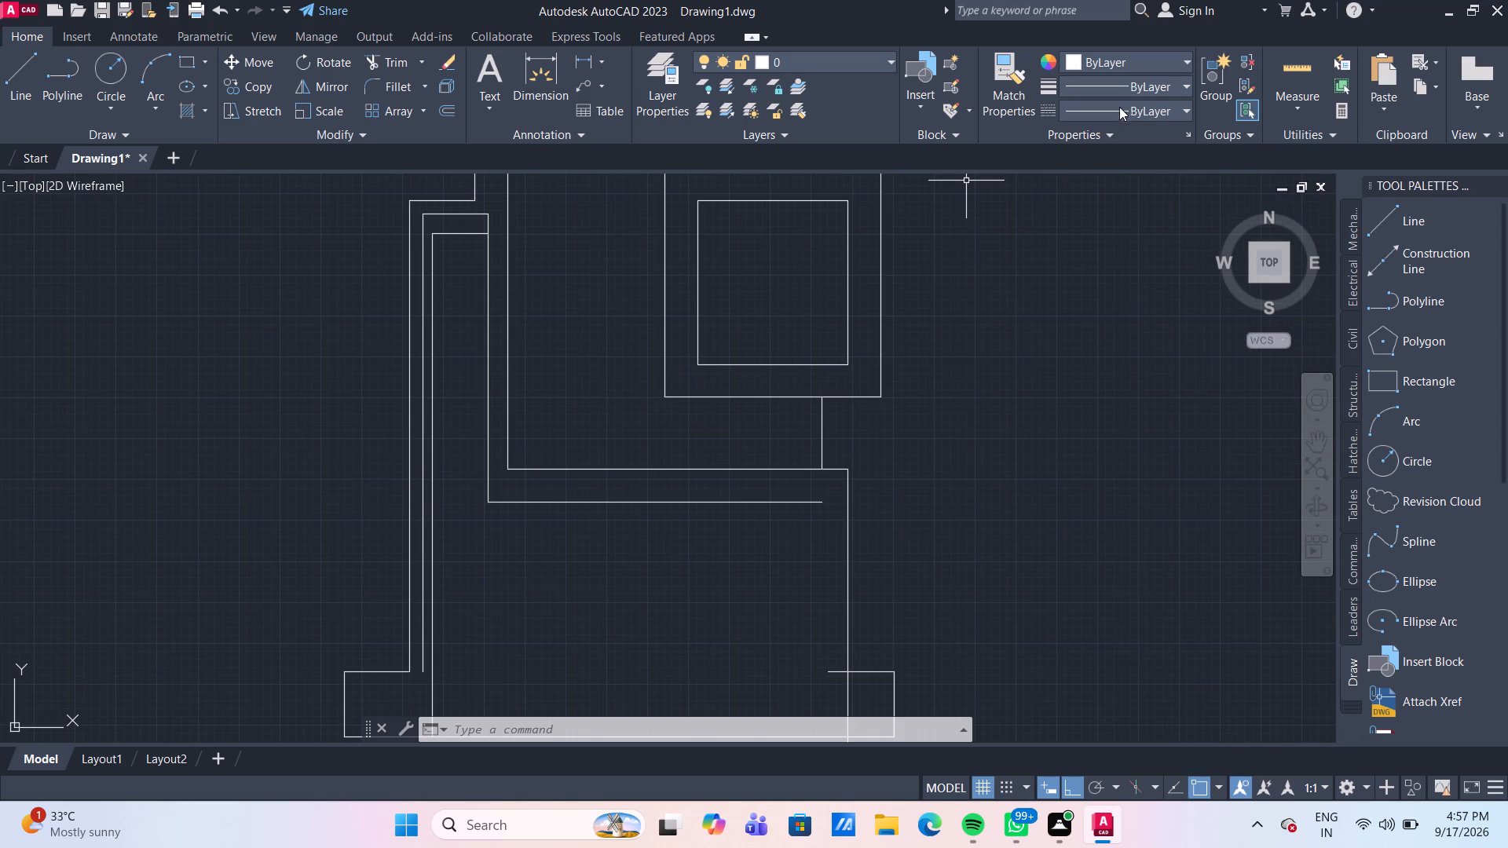
click(1313, 60)
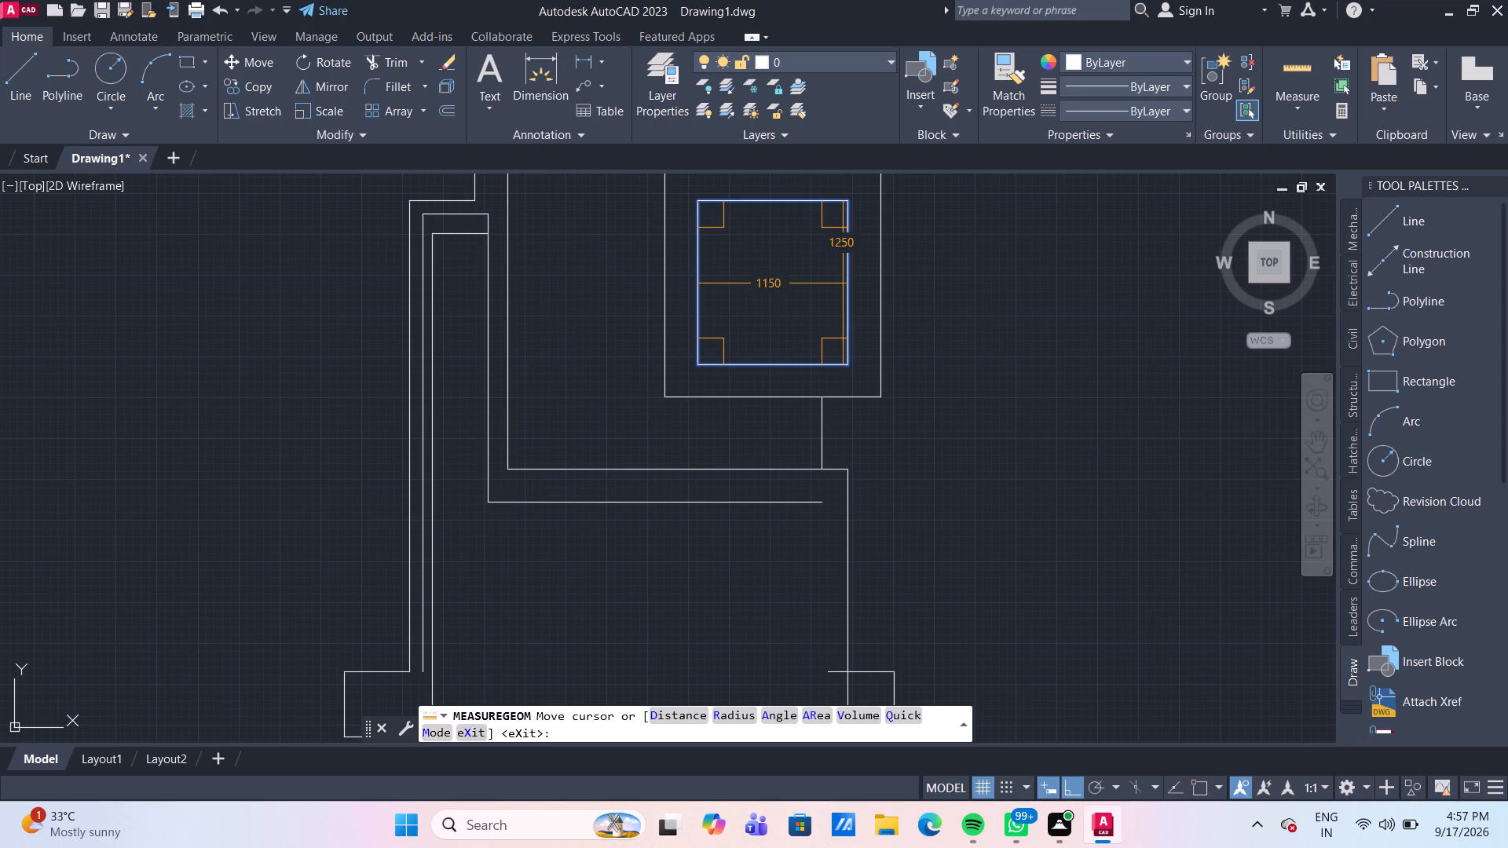
key(Escape)
Stretch the left vertical bands together with the left end of the base 75 mm outward to the left.
scroll(609, 384, down, 1)
middle_drag(521, 491, 523, 444)
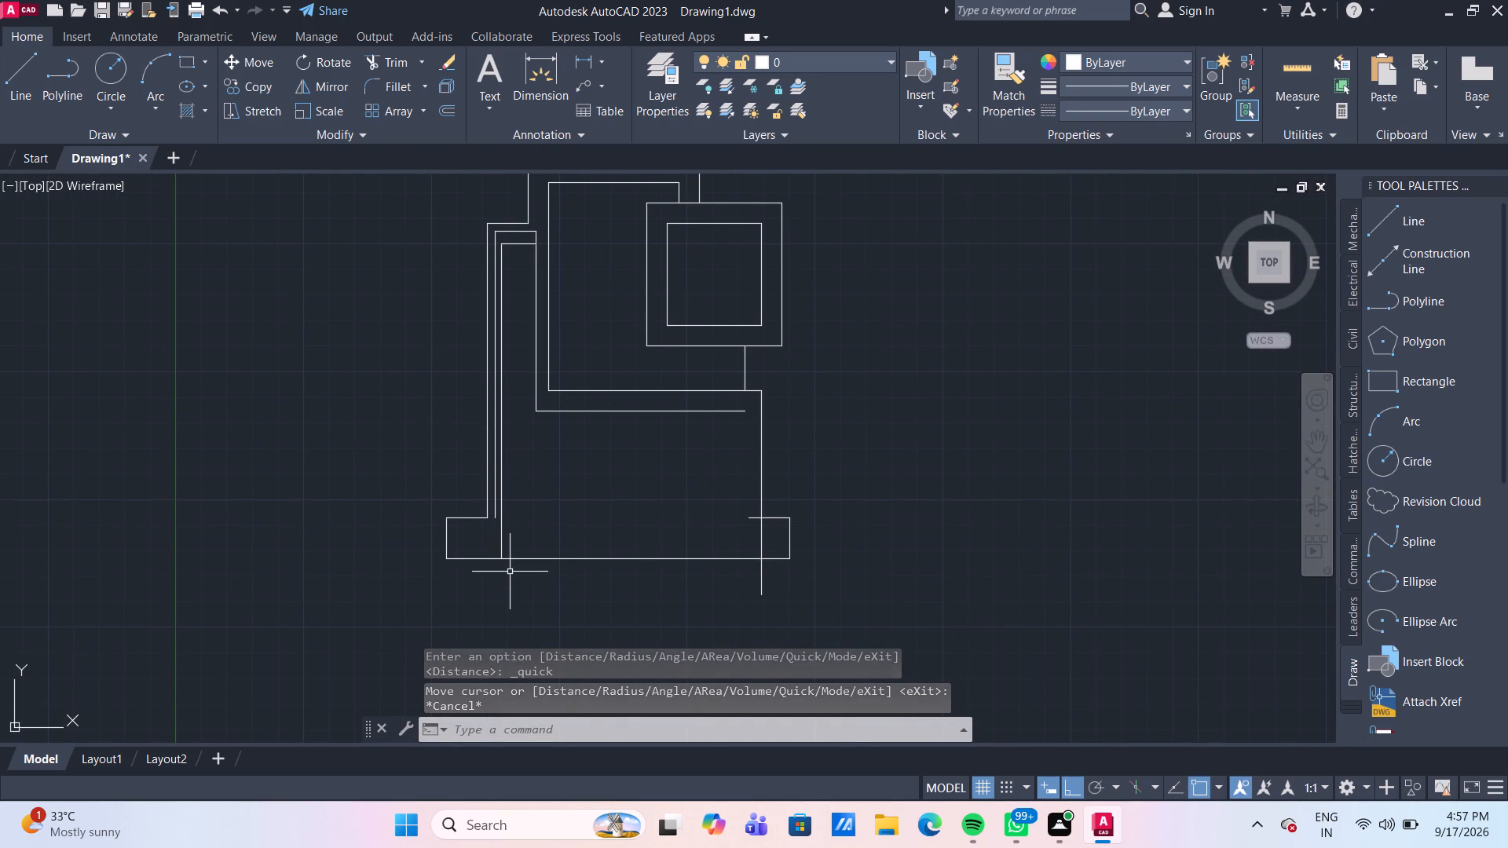
drag(510, 572, 506, 557)
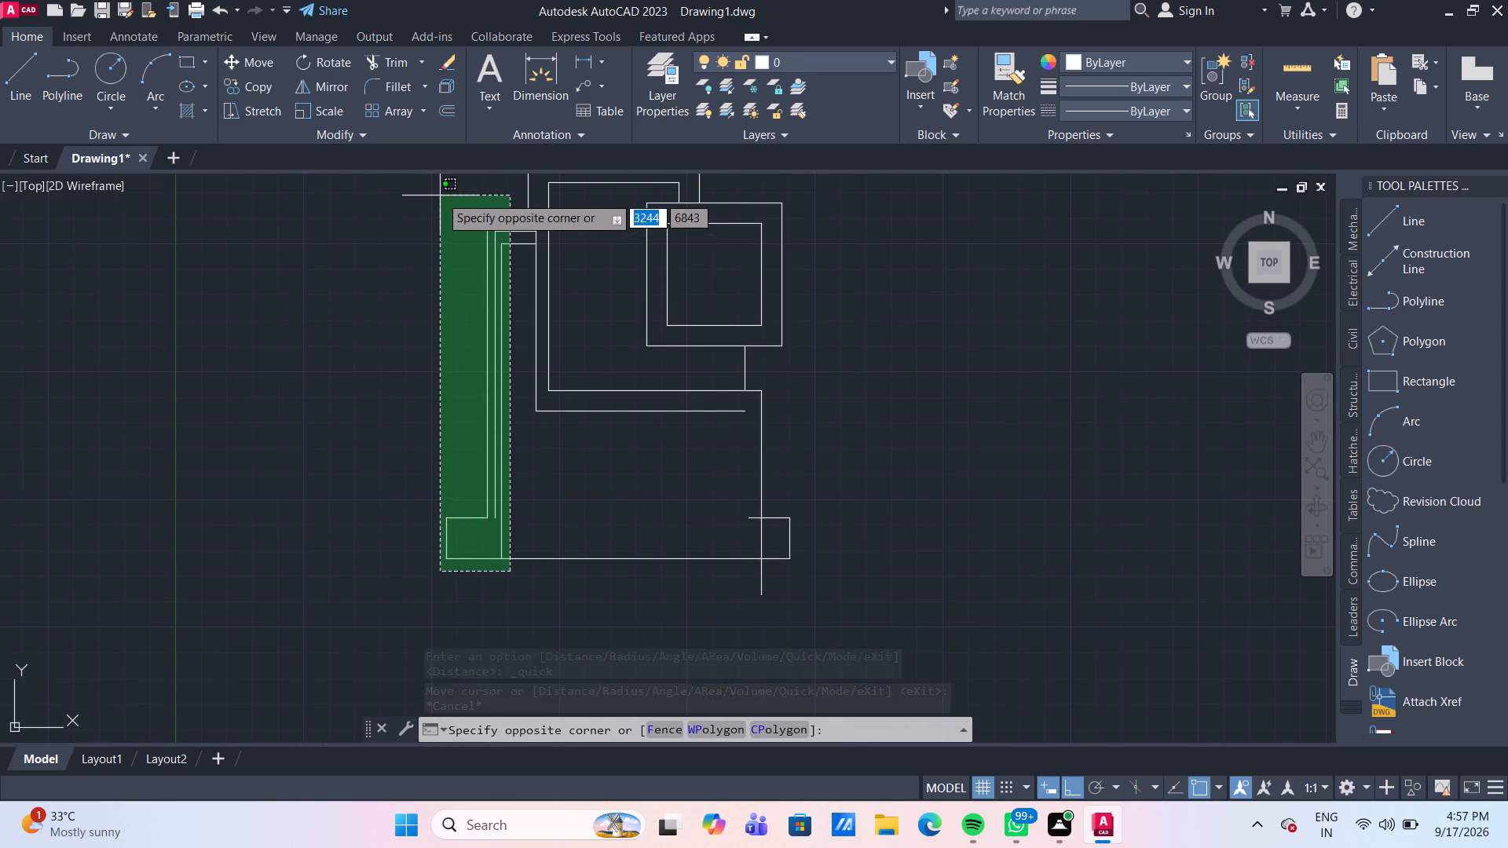
click(437, 196)
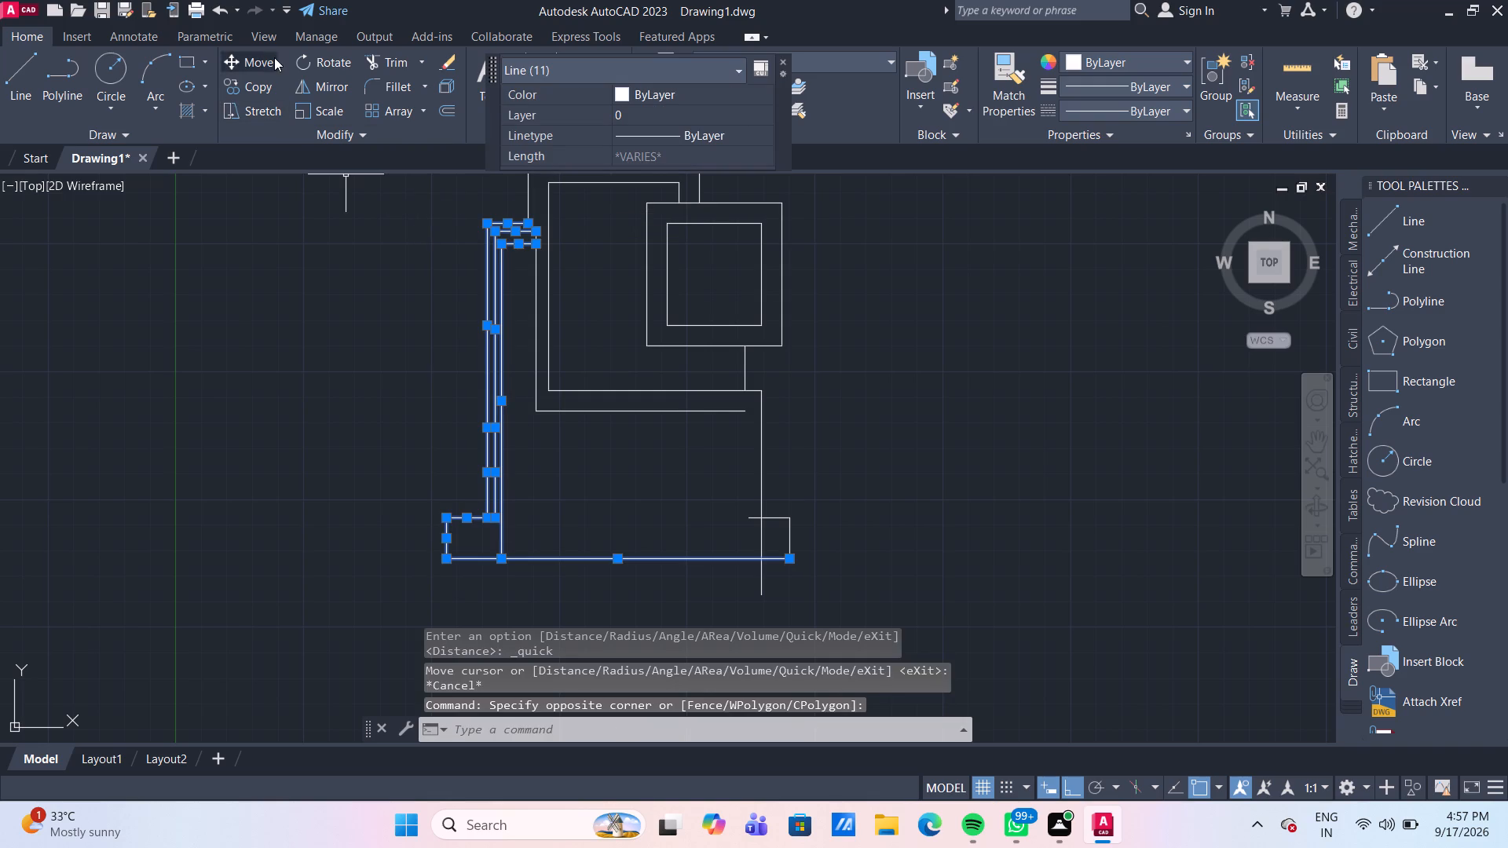
click(257, 117)
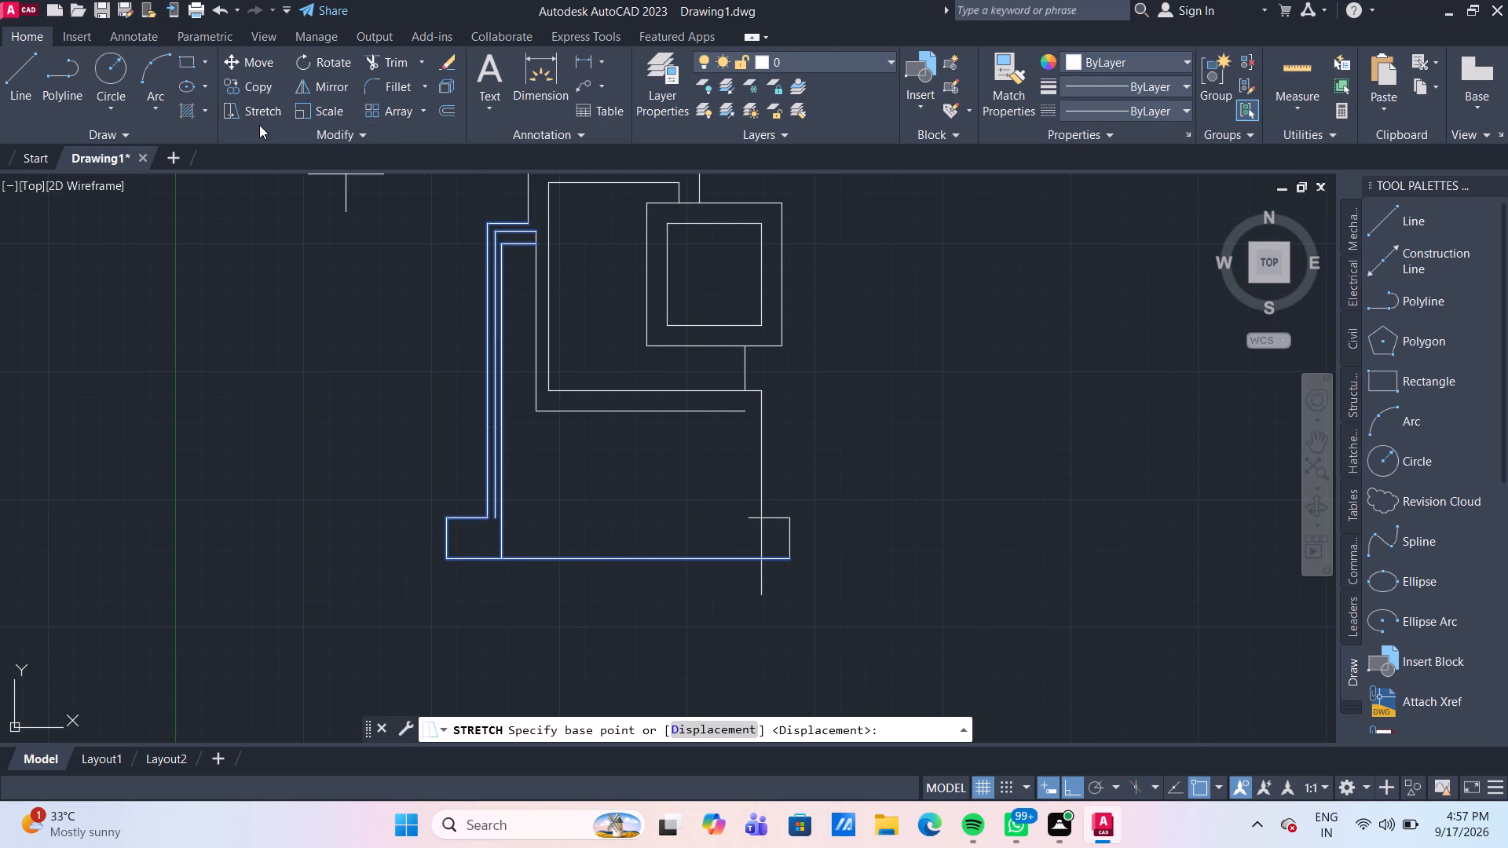
click(449, 557)
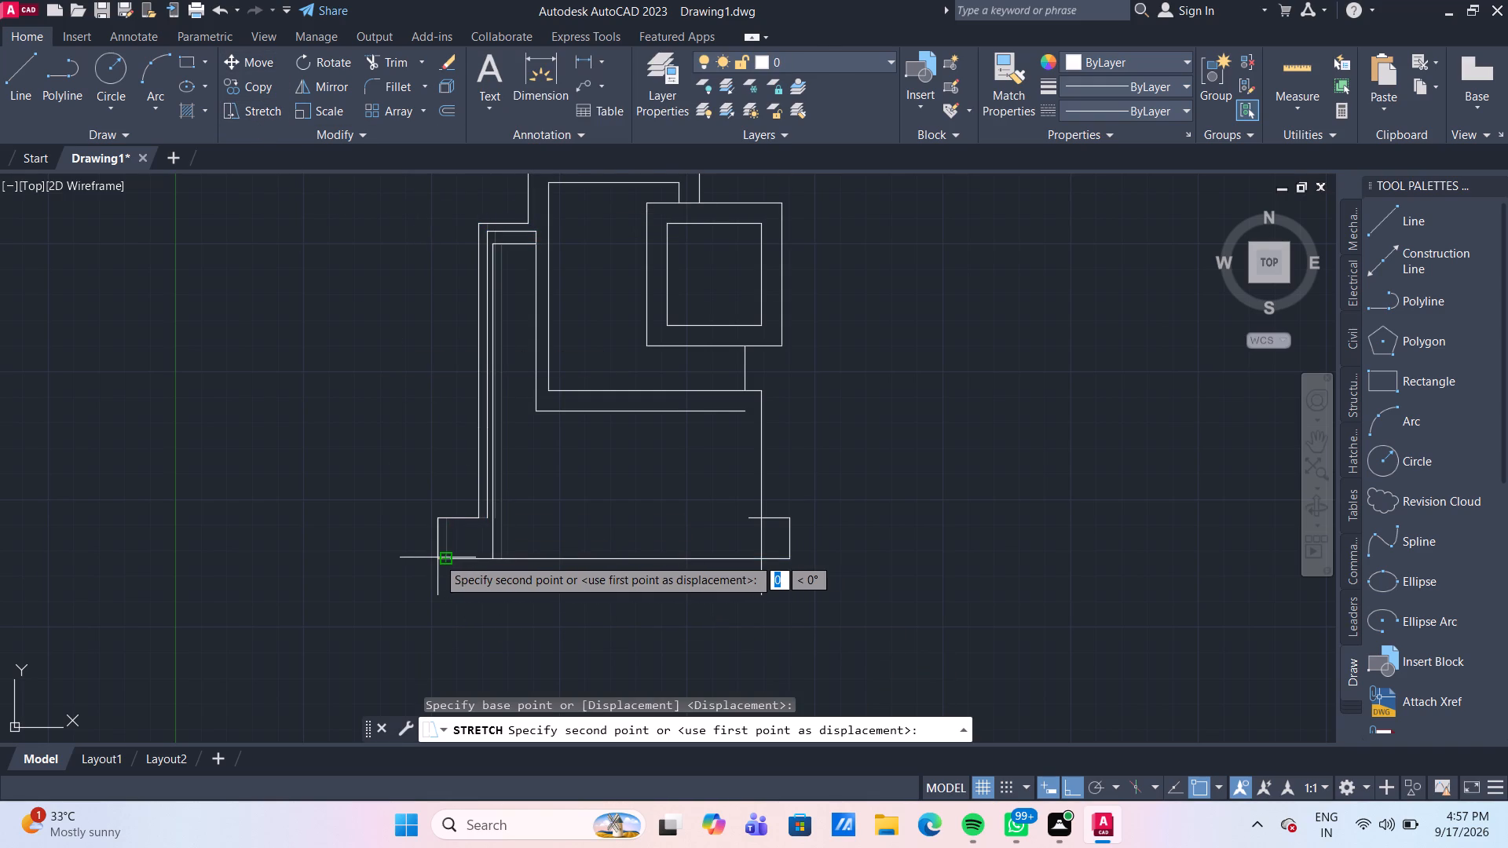
text(75)
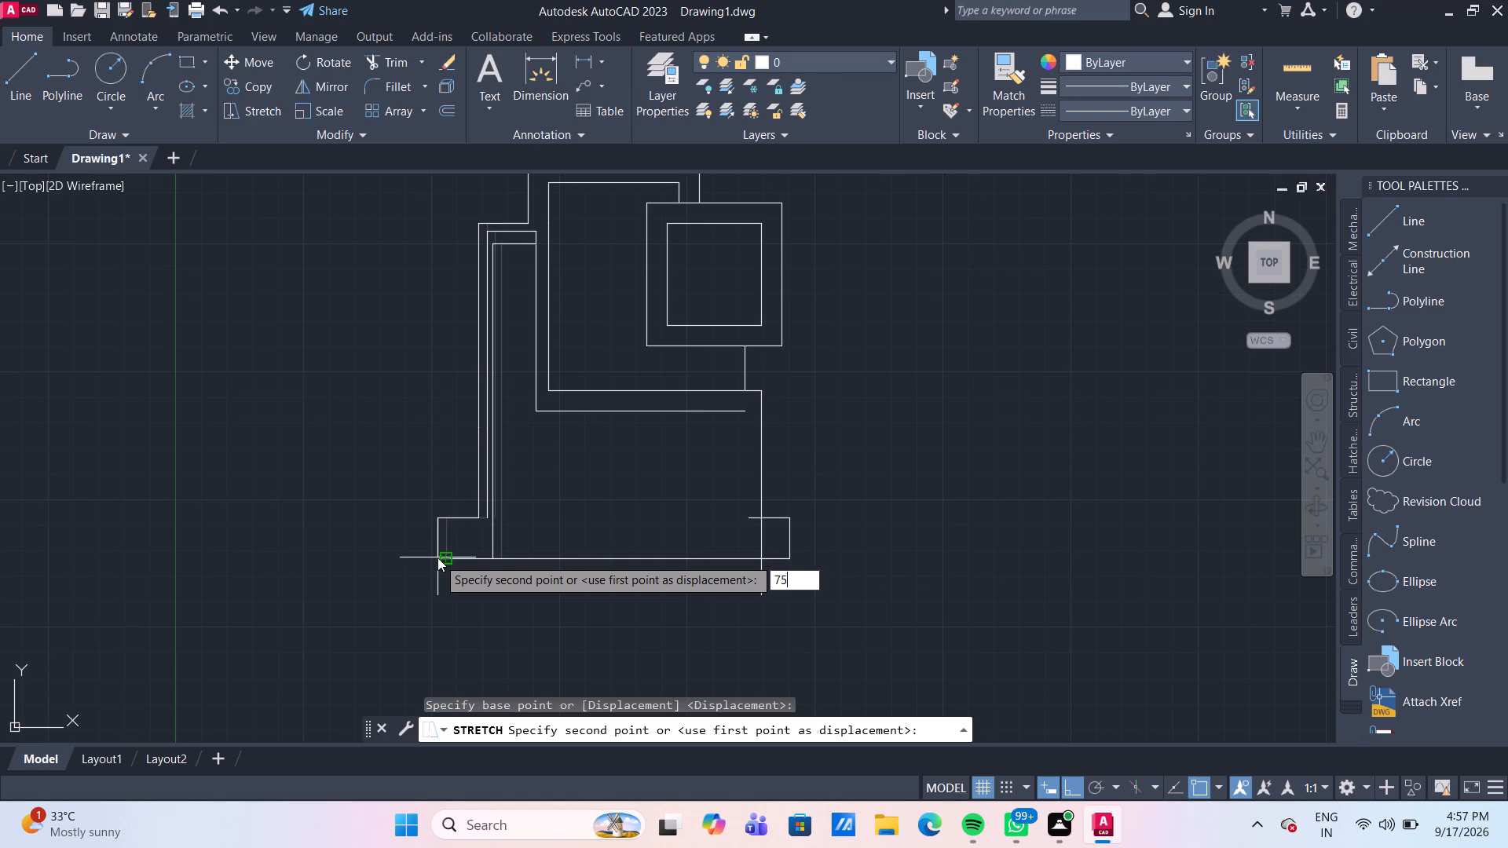
key(Return)
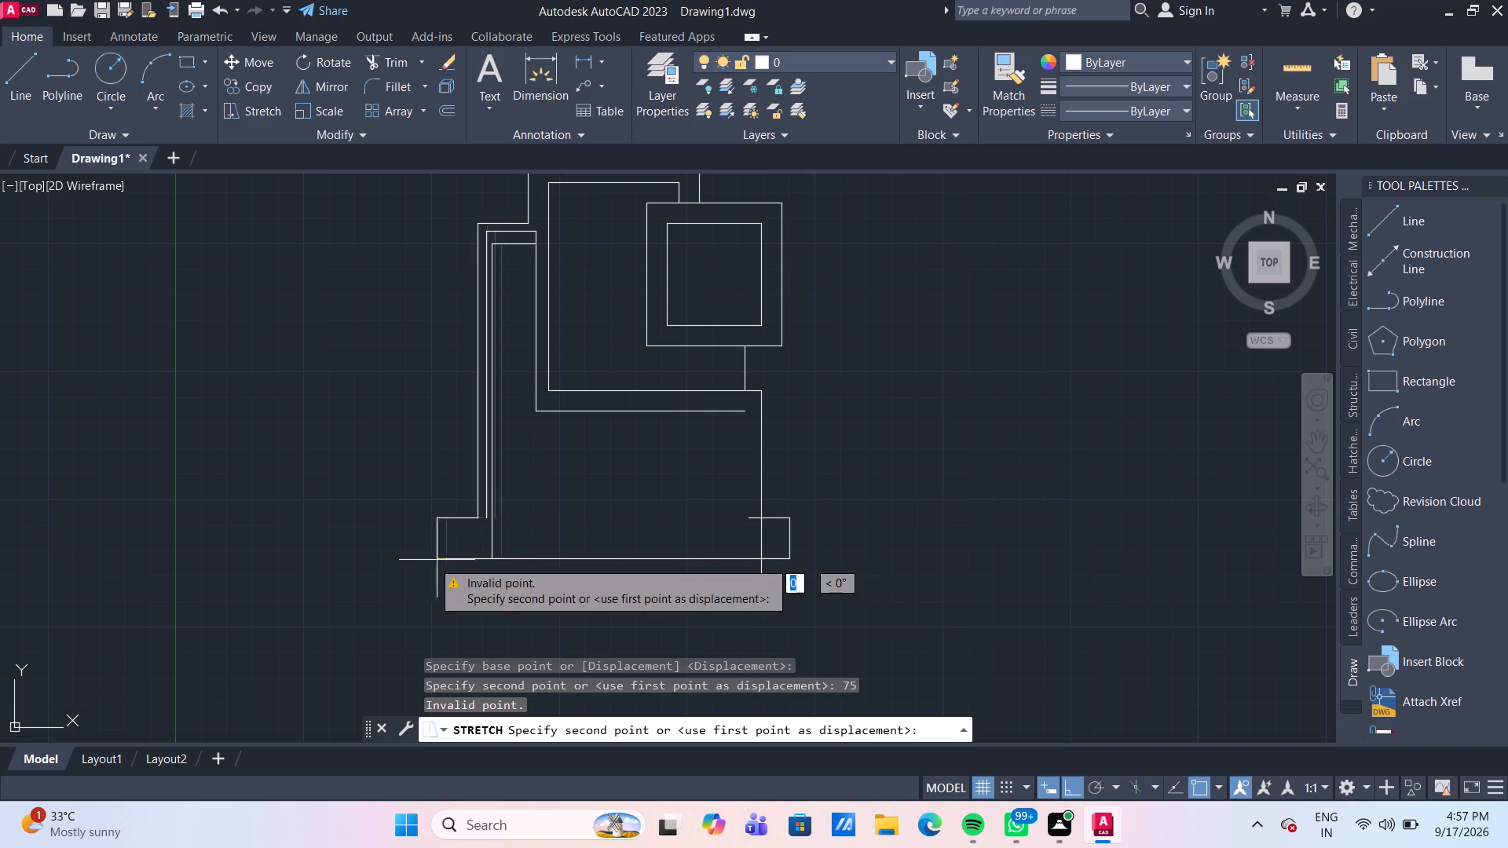
text(75)
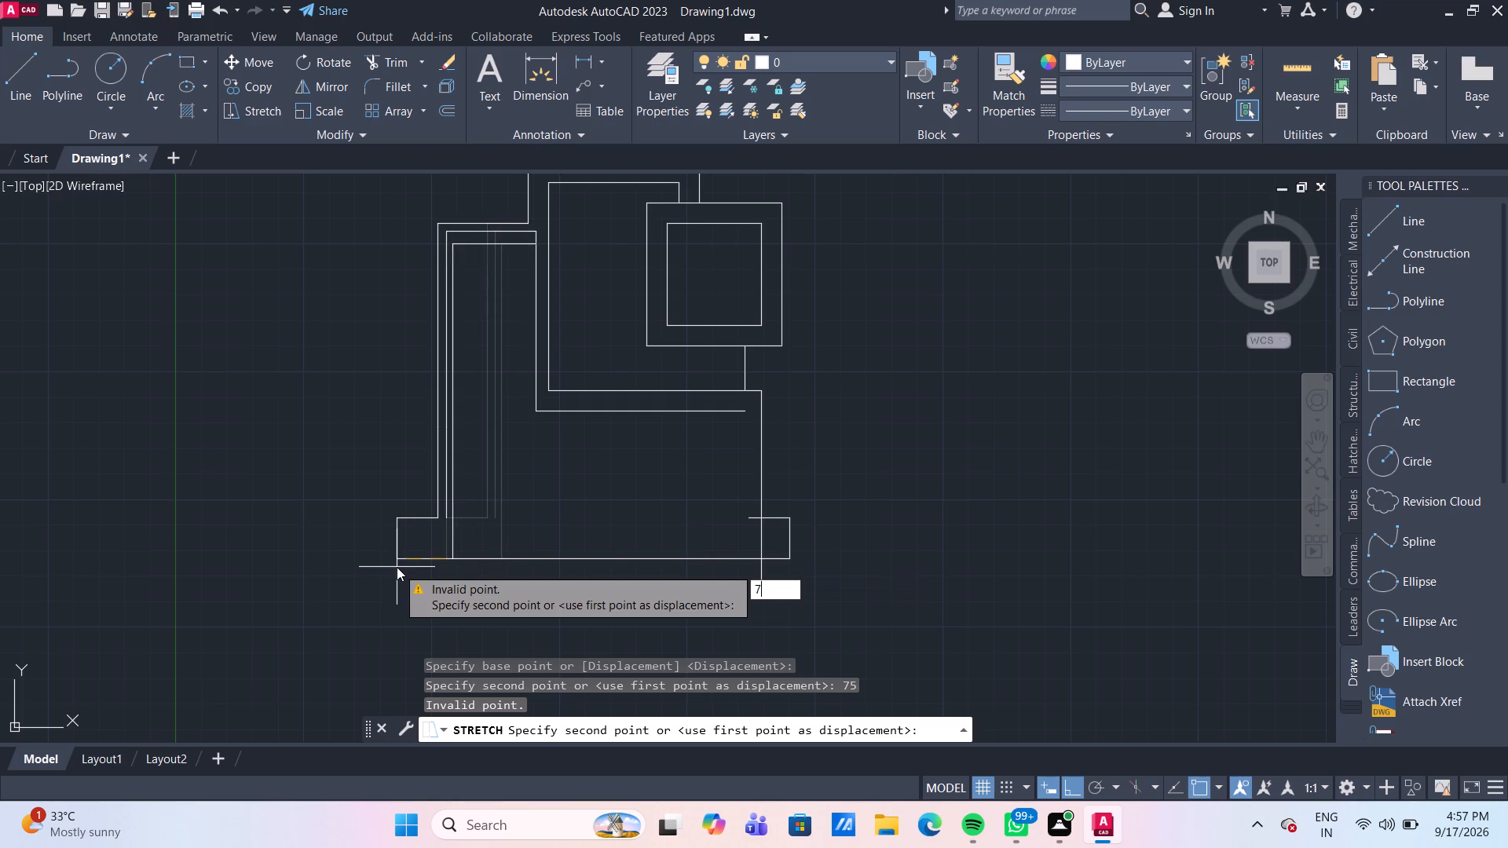
key(Return)
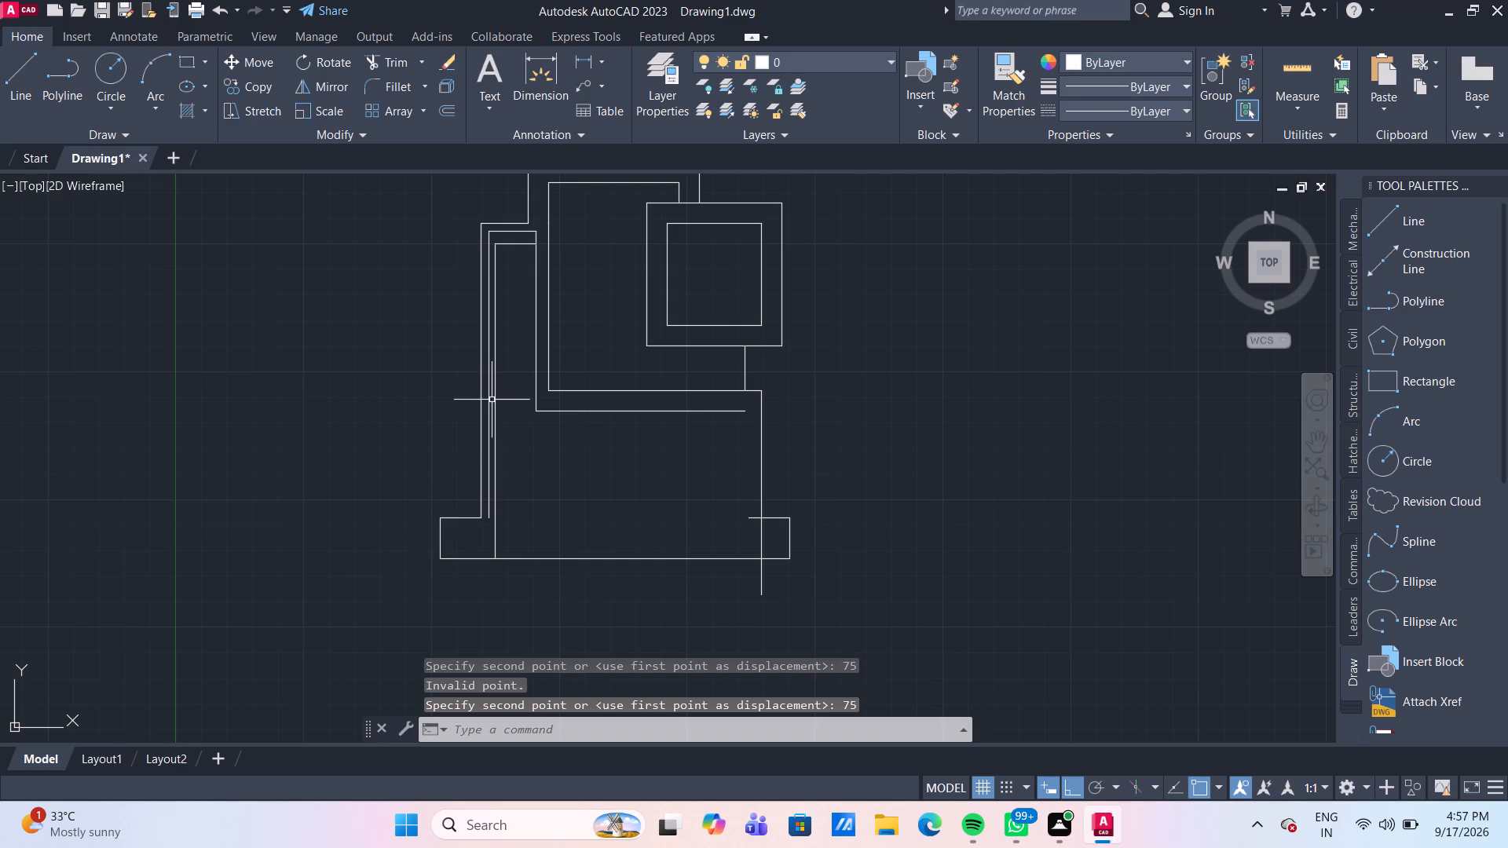
Measure the spacing of the stretched left bands and the adjoining stepped lines with the quick measure tool.
scroll(492, 400, up, 1)
middle_drag(533, 342, 520, 492)
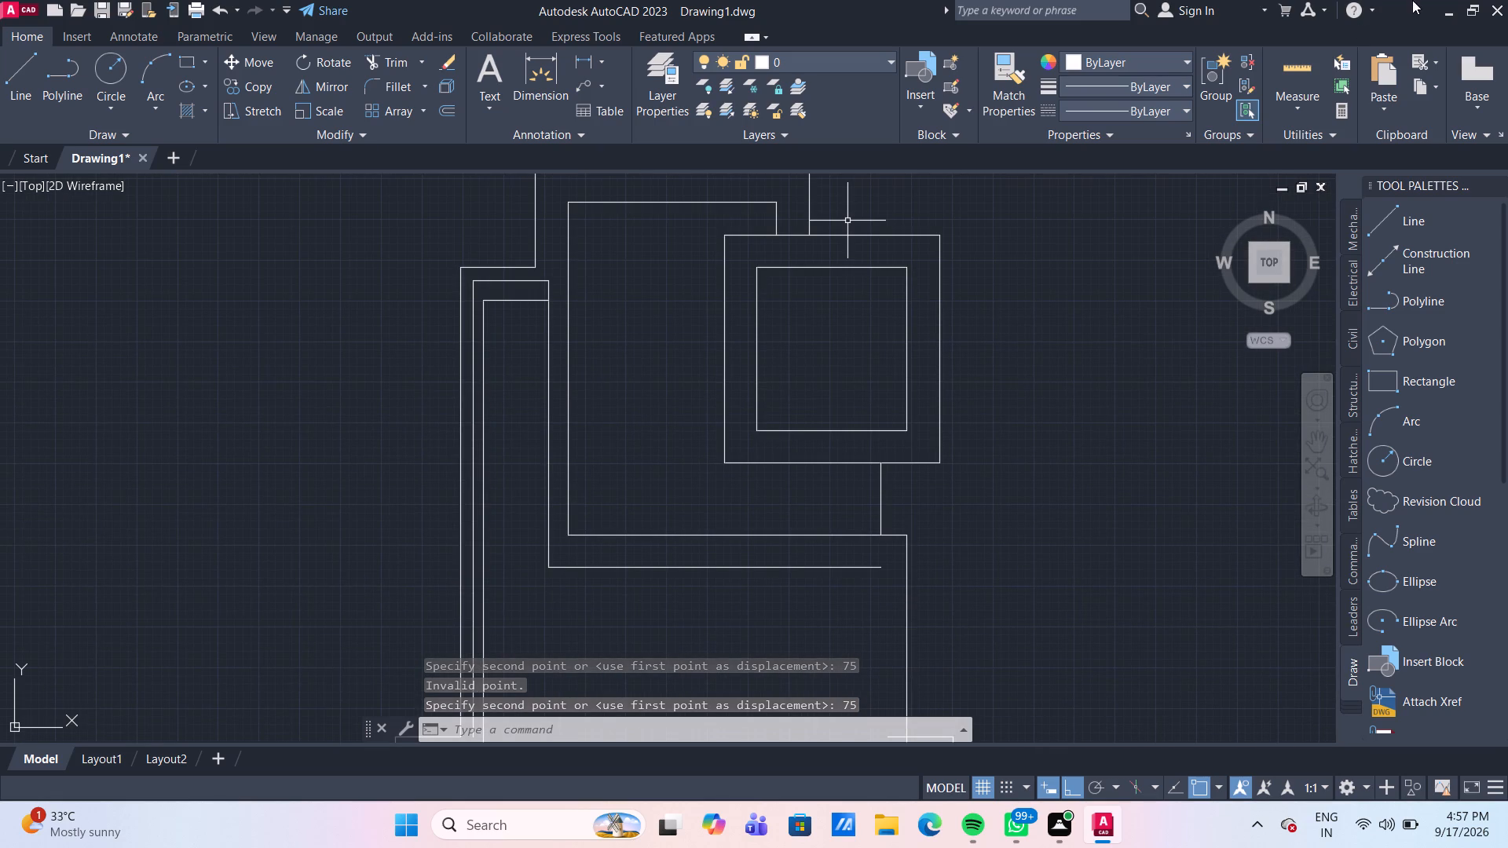
click(1292, 77)
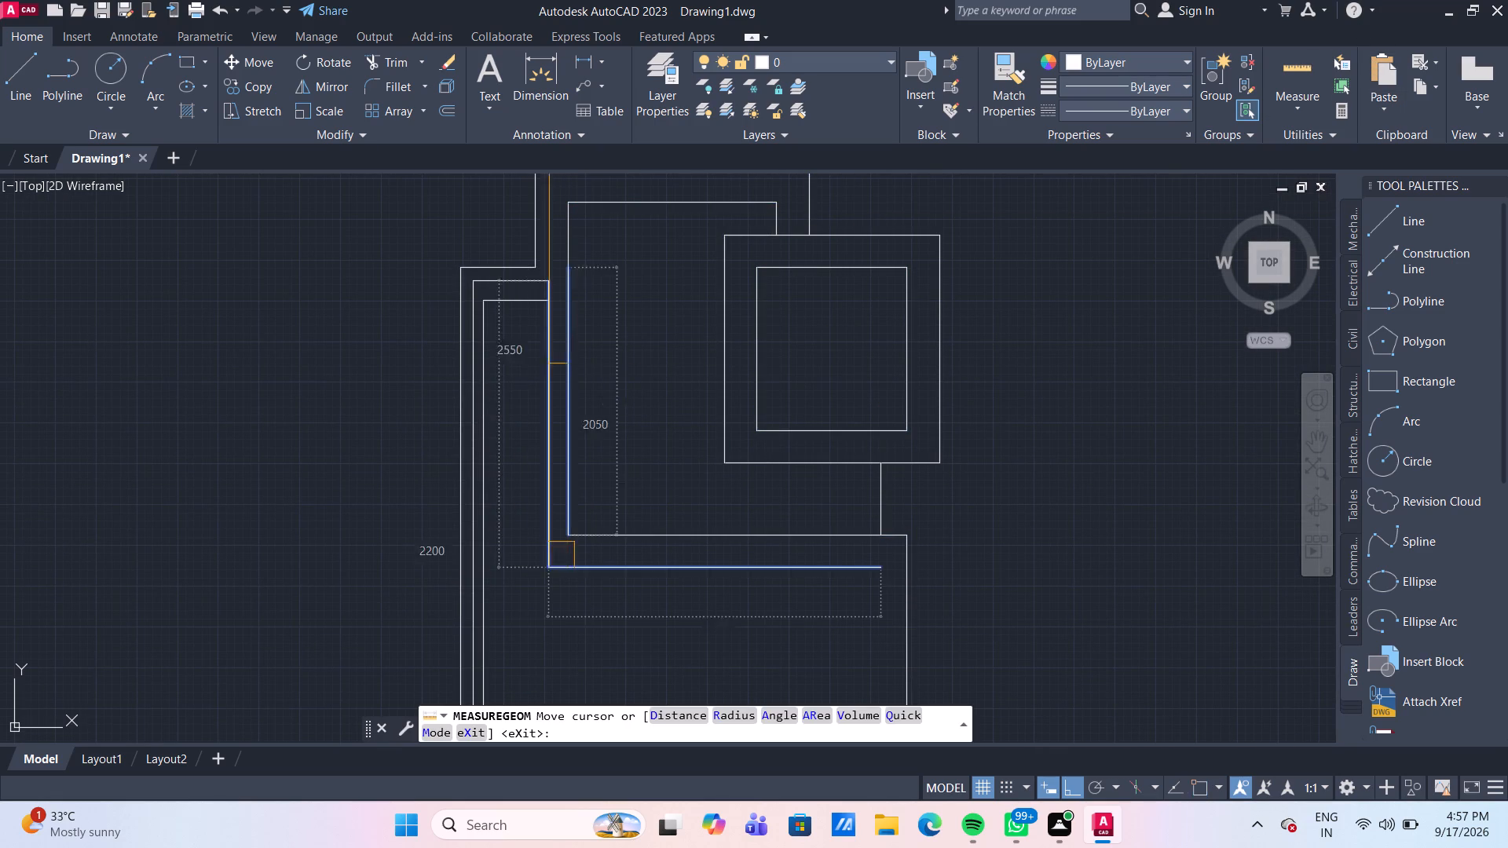
scroll(549, 377, down, 2)
scroll(684, 506, up, 1)
key(Escape)
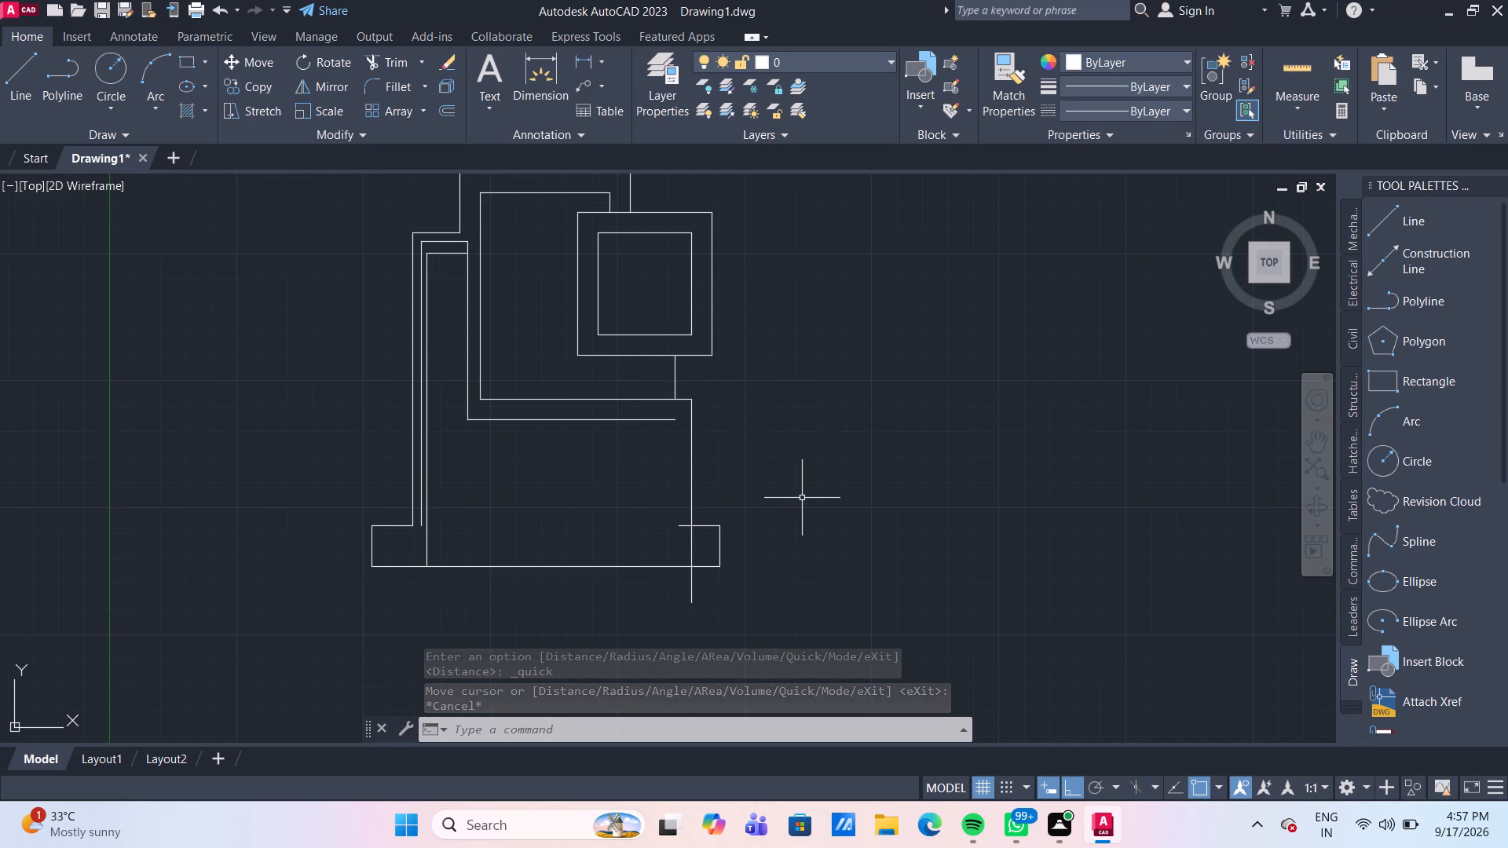
Offset the long vertical line below the squares, crossing the base's right end, 250 mm inward to the left.
middle_drag(810, 518, 801, 455)
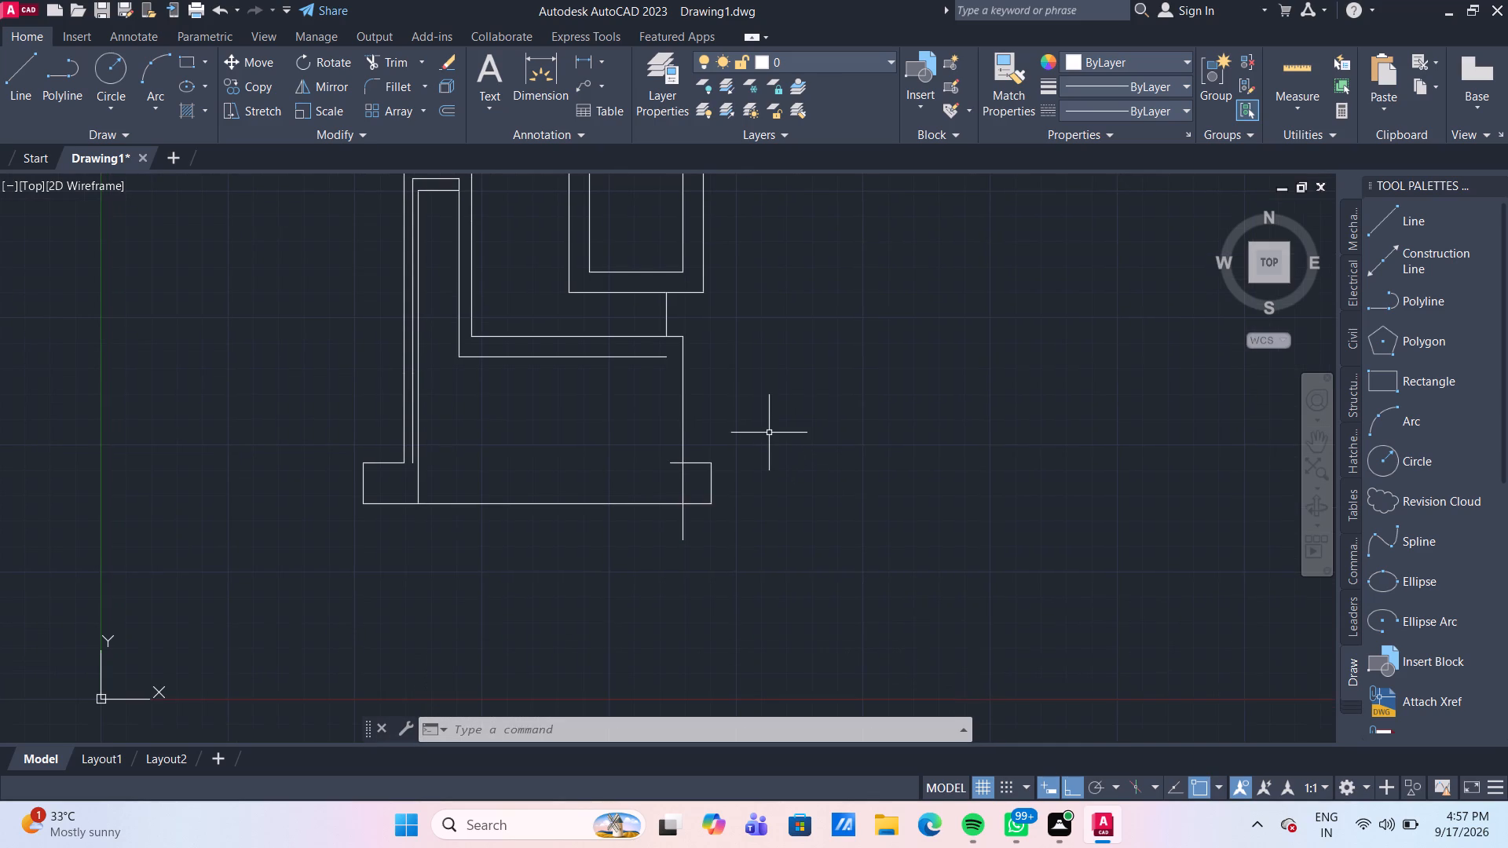
key(o)
key(Return)
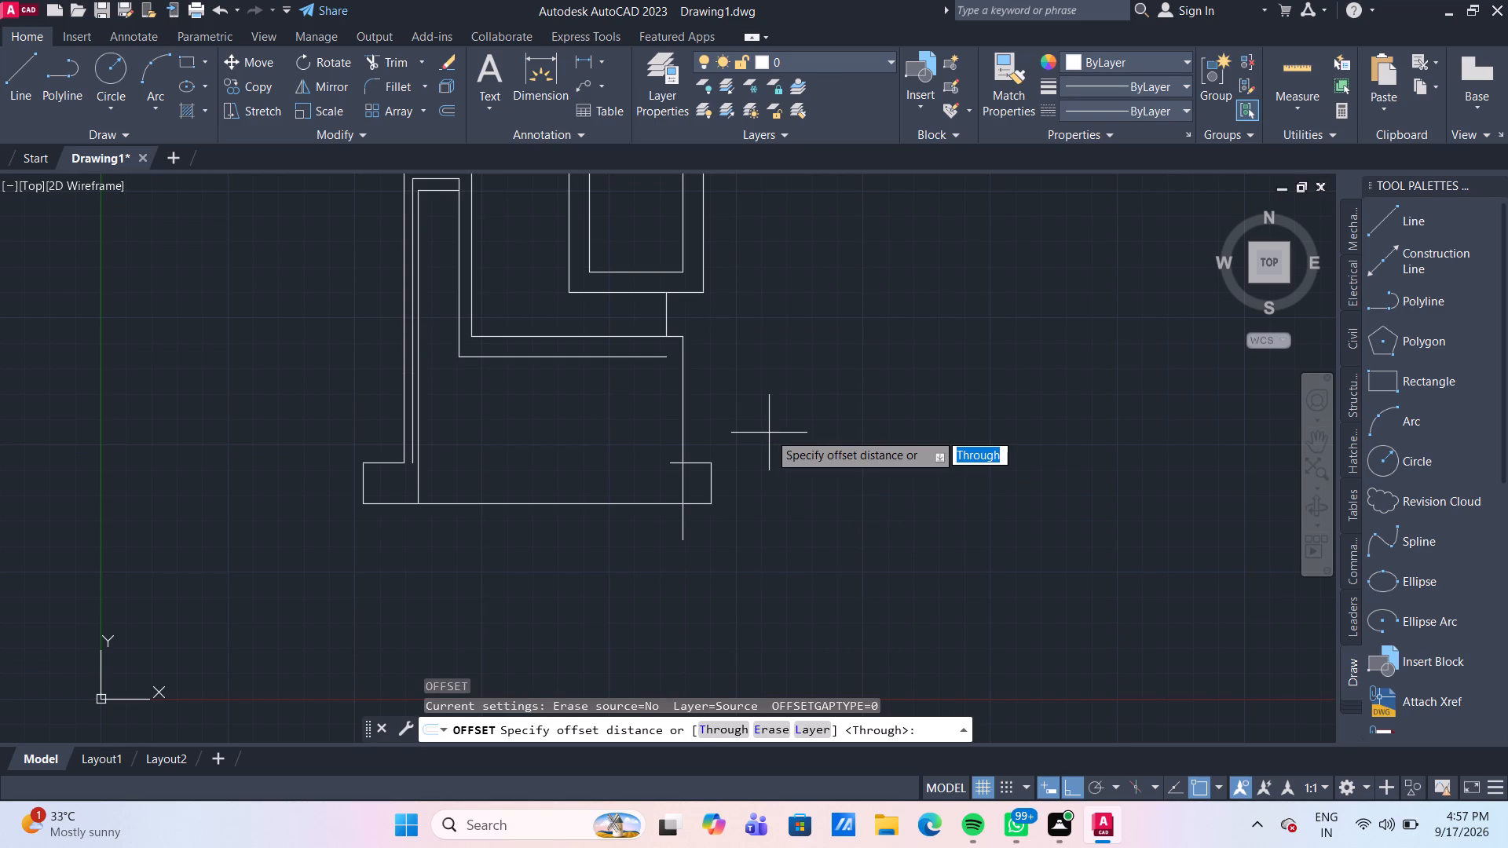
key(Return)
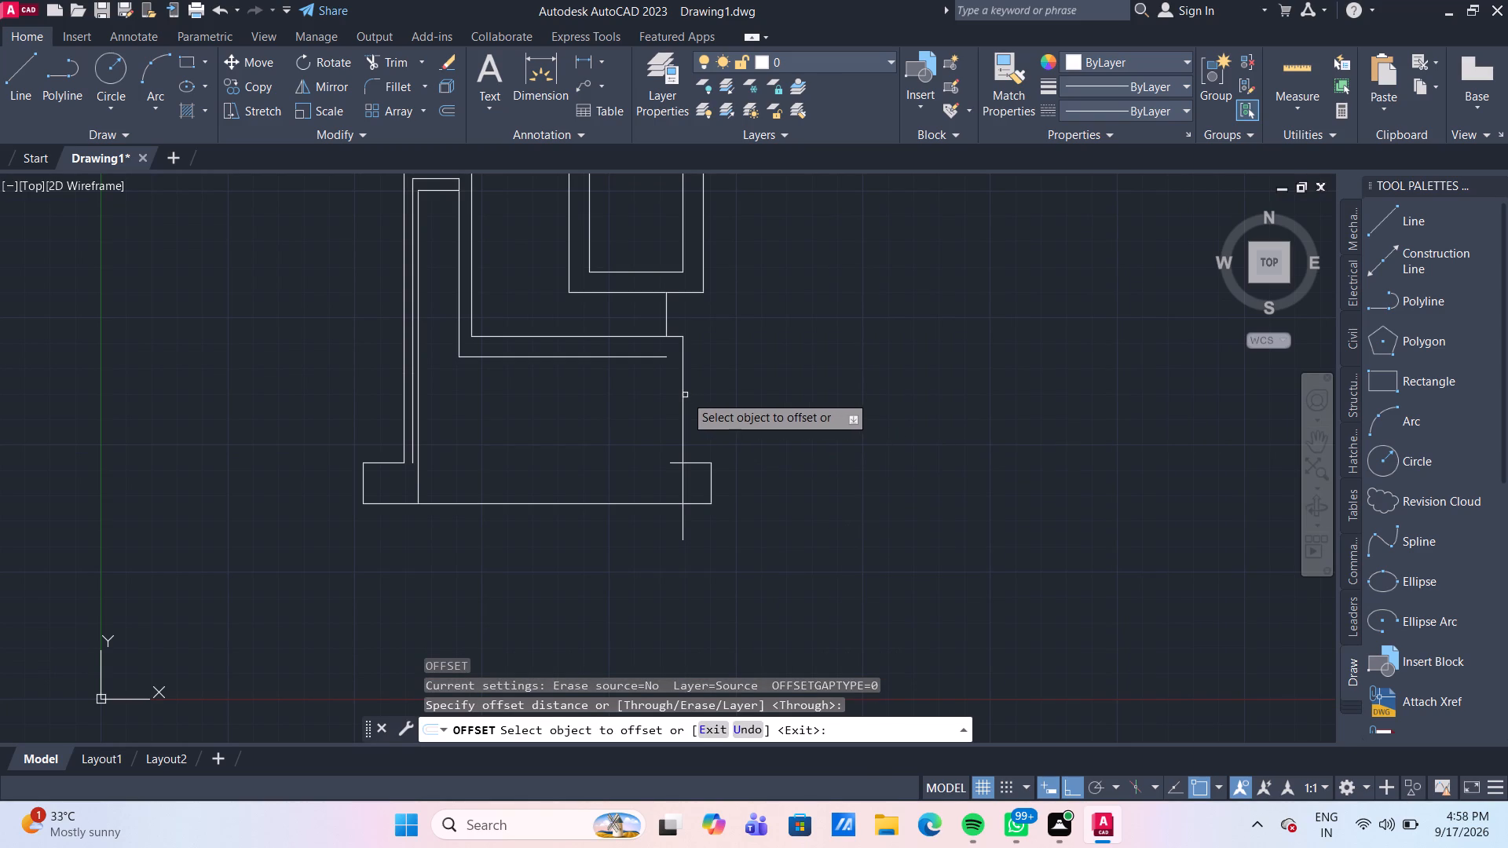
click(683, 393)
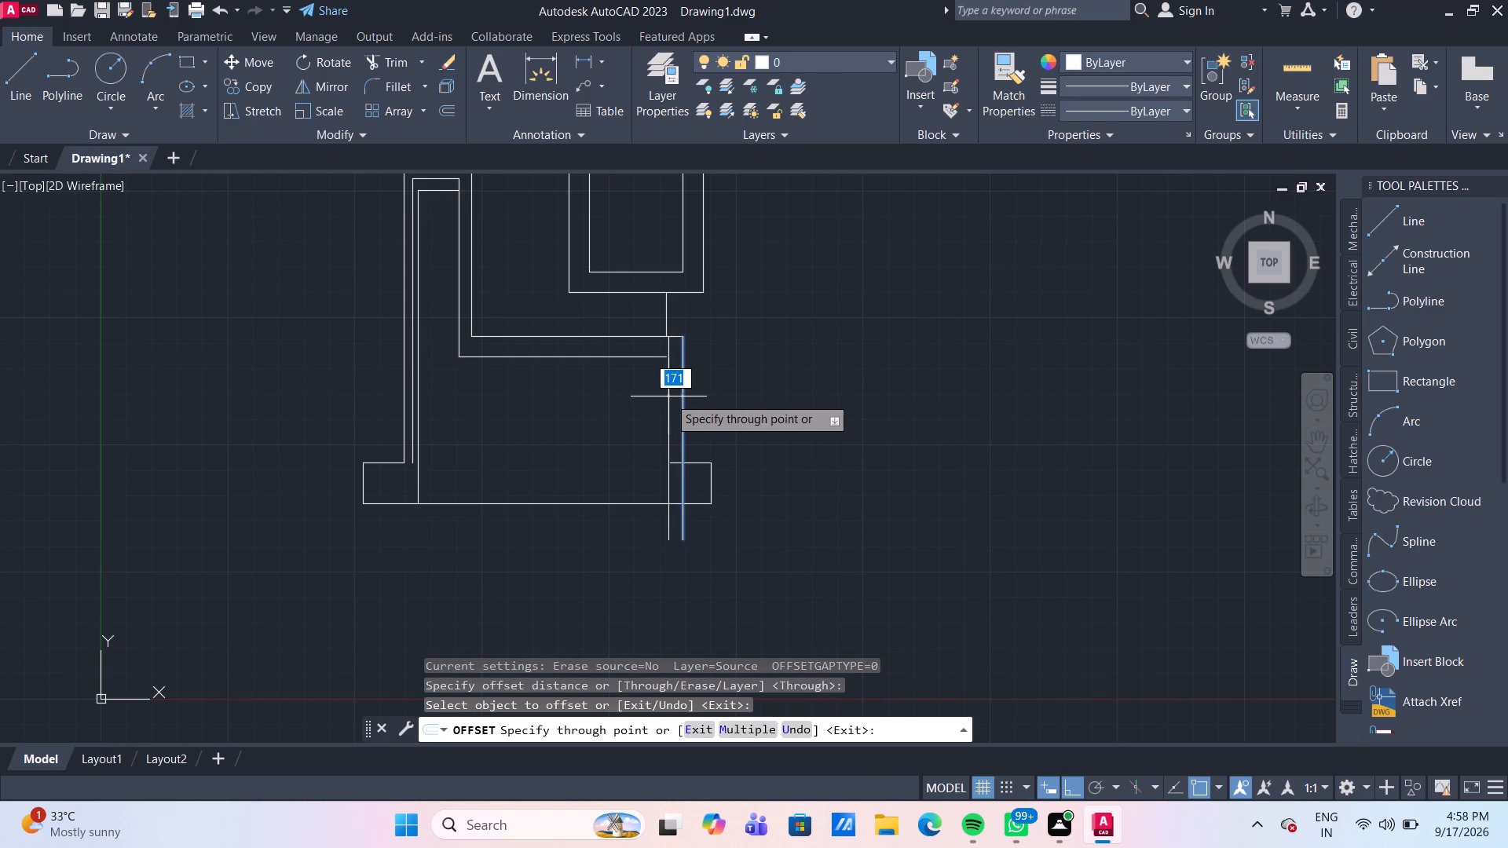
text(250)
key(Return)
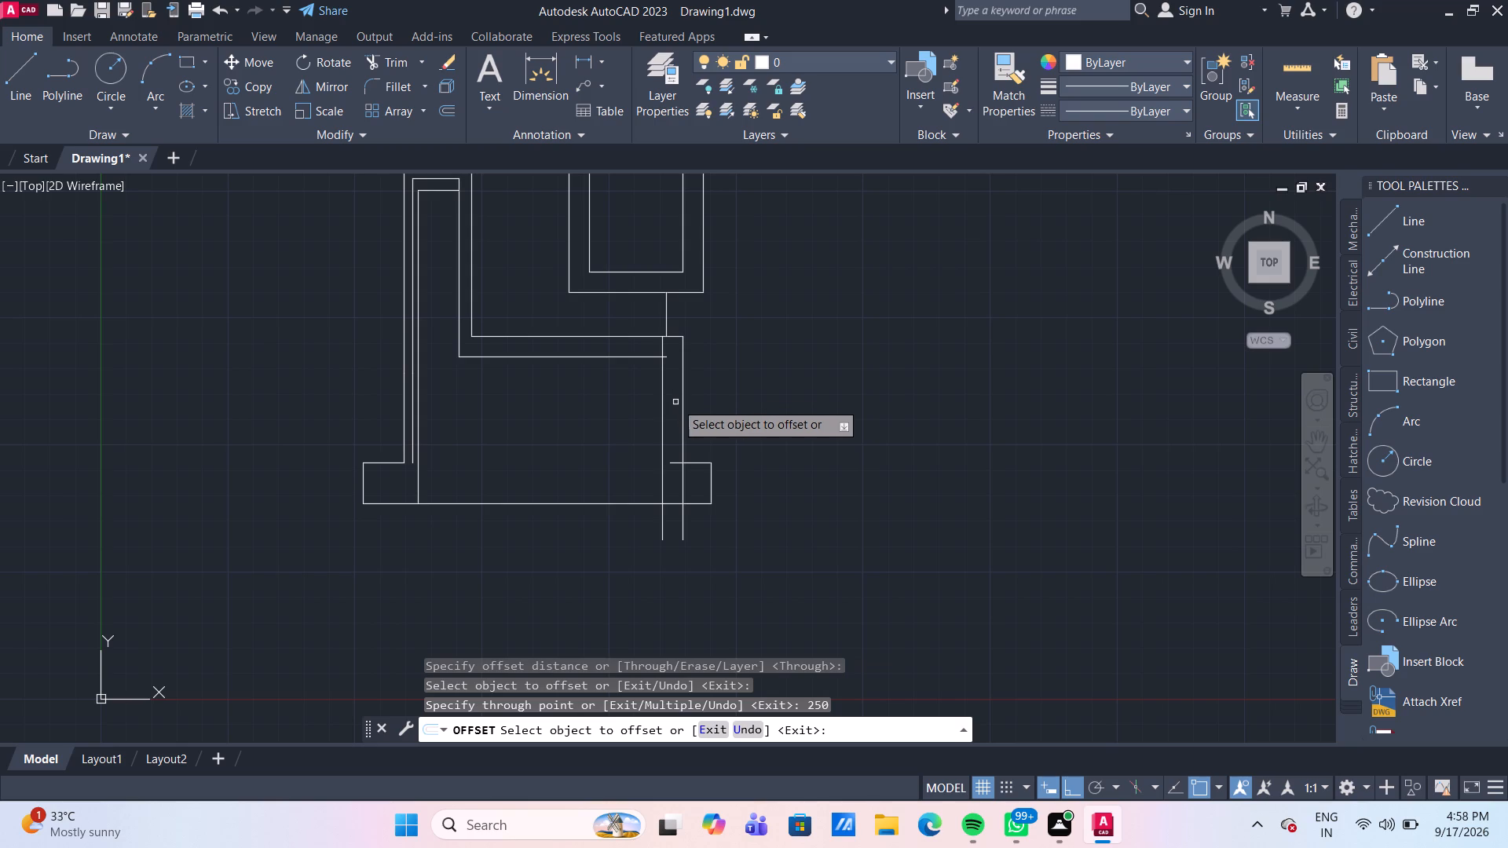
key(Escape)
Measure the right side of the outer square with the quick measure tool.
middle_drag(771, 447, 778, 547)
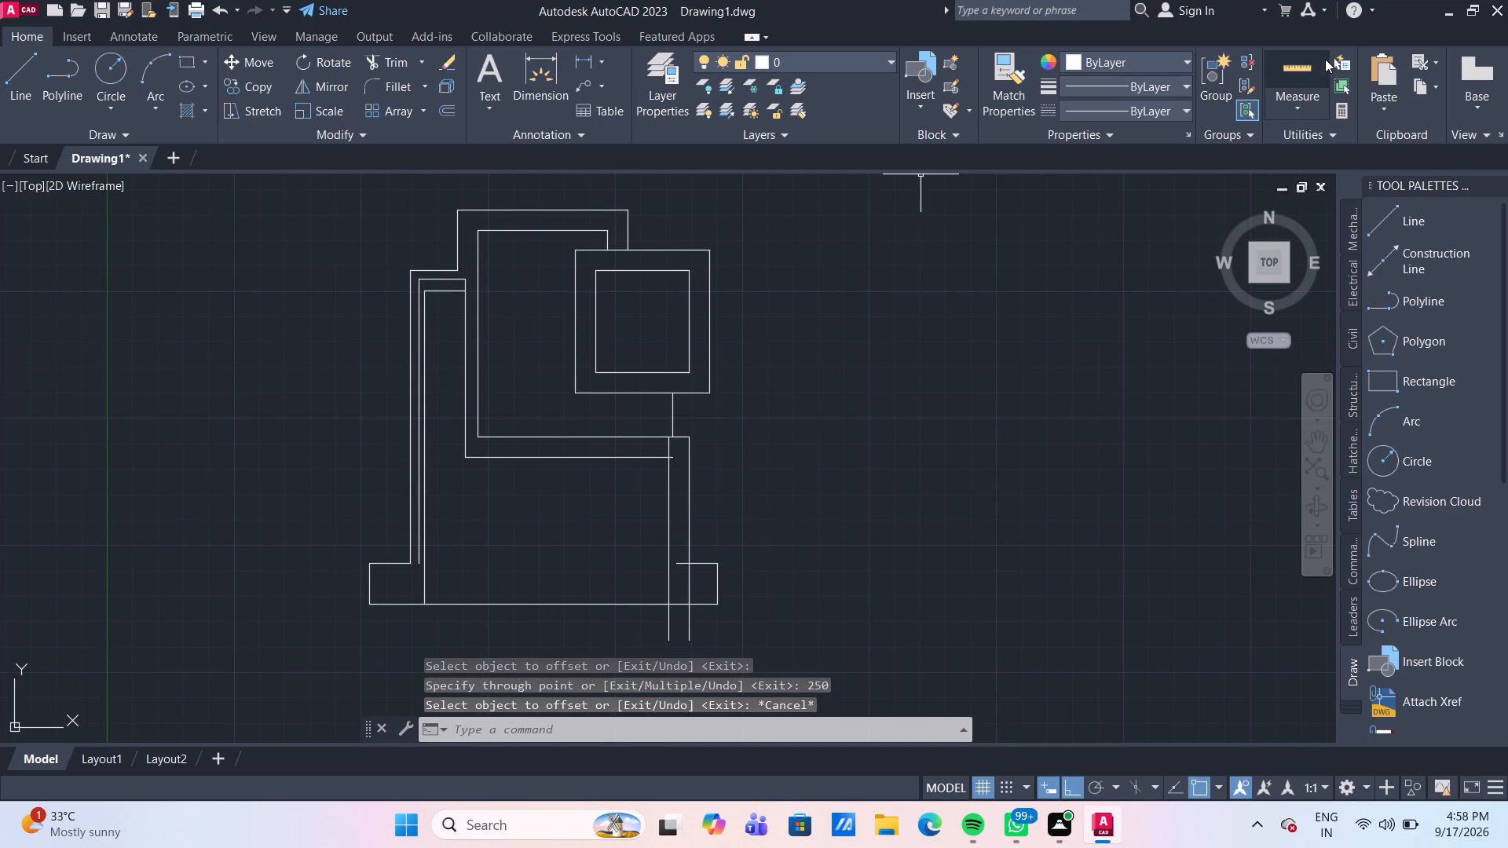
click(1304, 62)
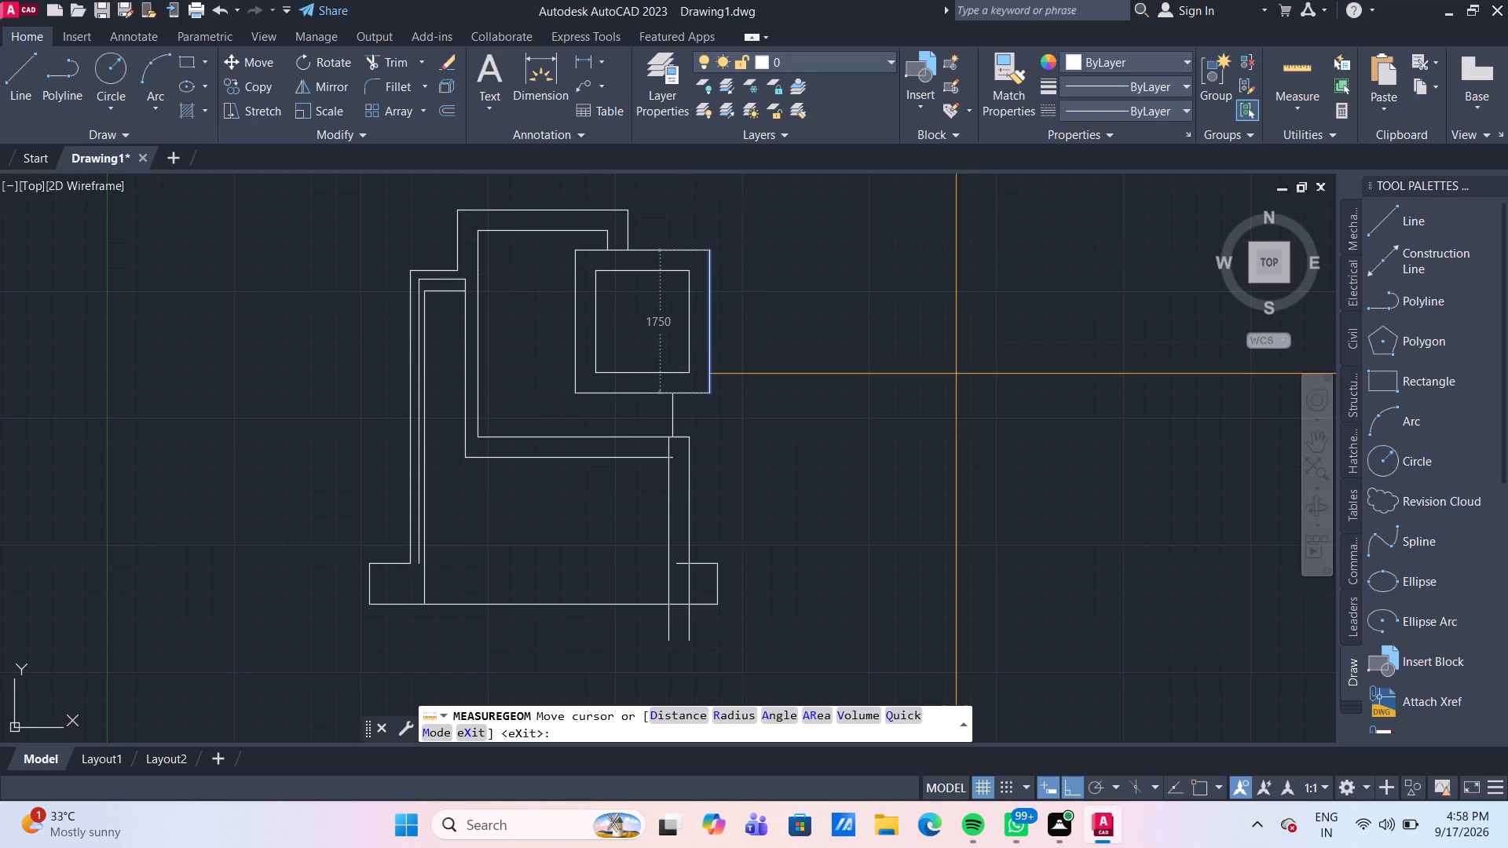
key(Escape)
Trim the overlapping stubs at the offset band's upper corner and the base ledge segment lying inside the band at the right.
middle_drag(909, 457, 903, 382)
scroll(677, 472, up, 1)
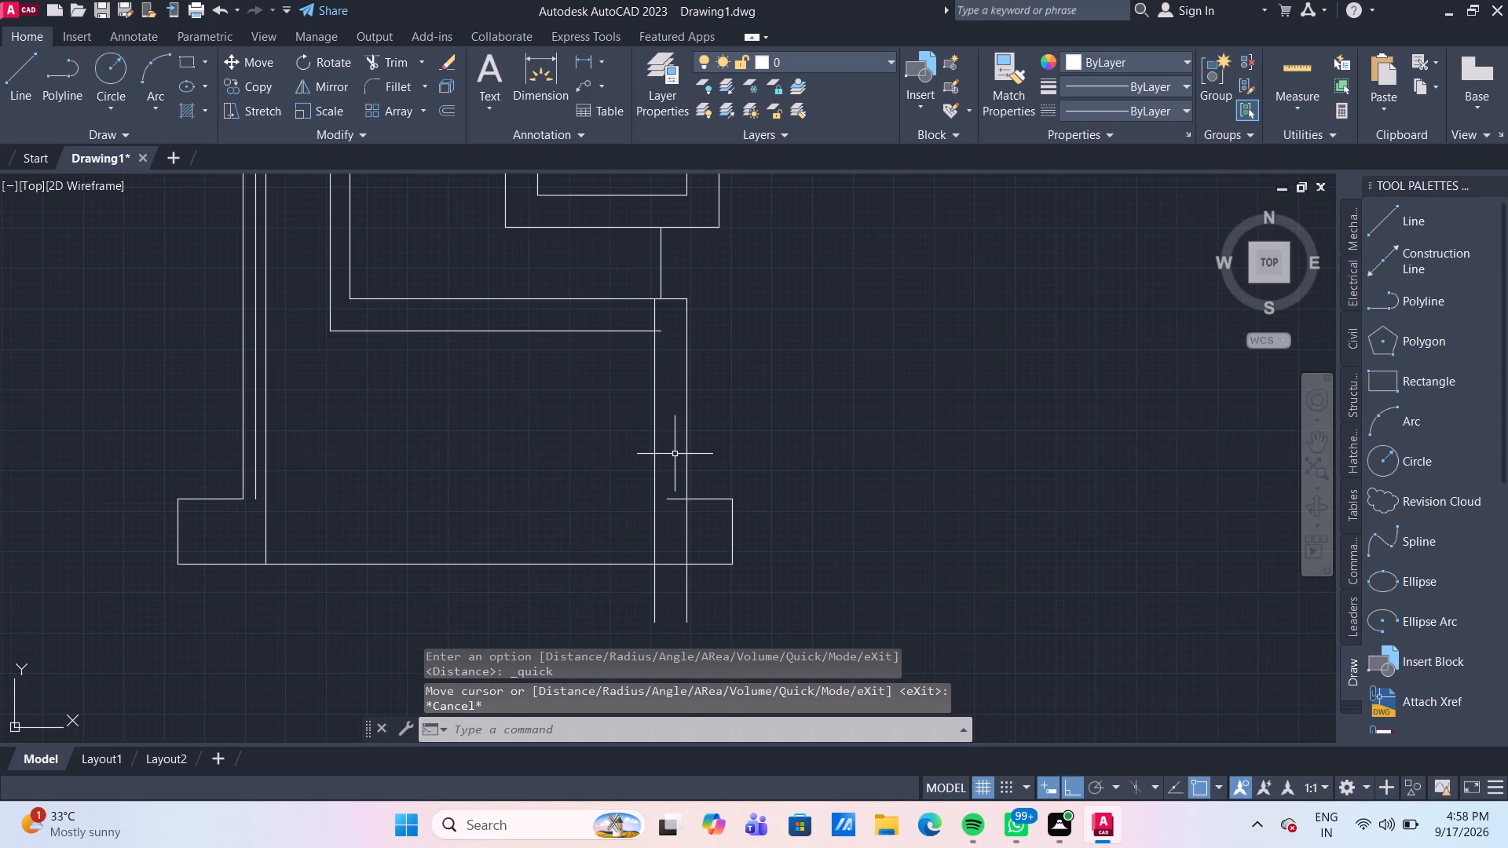
text(TR)
key(Return)
click(653, 316)
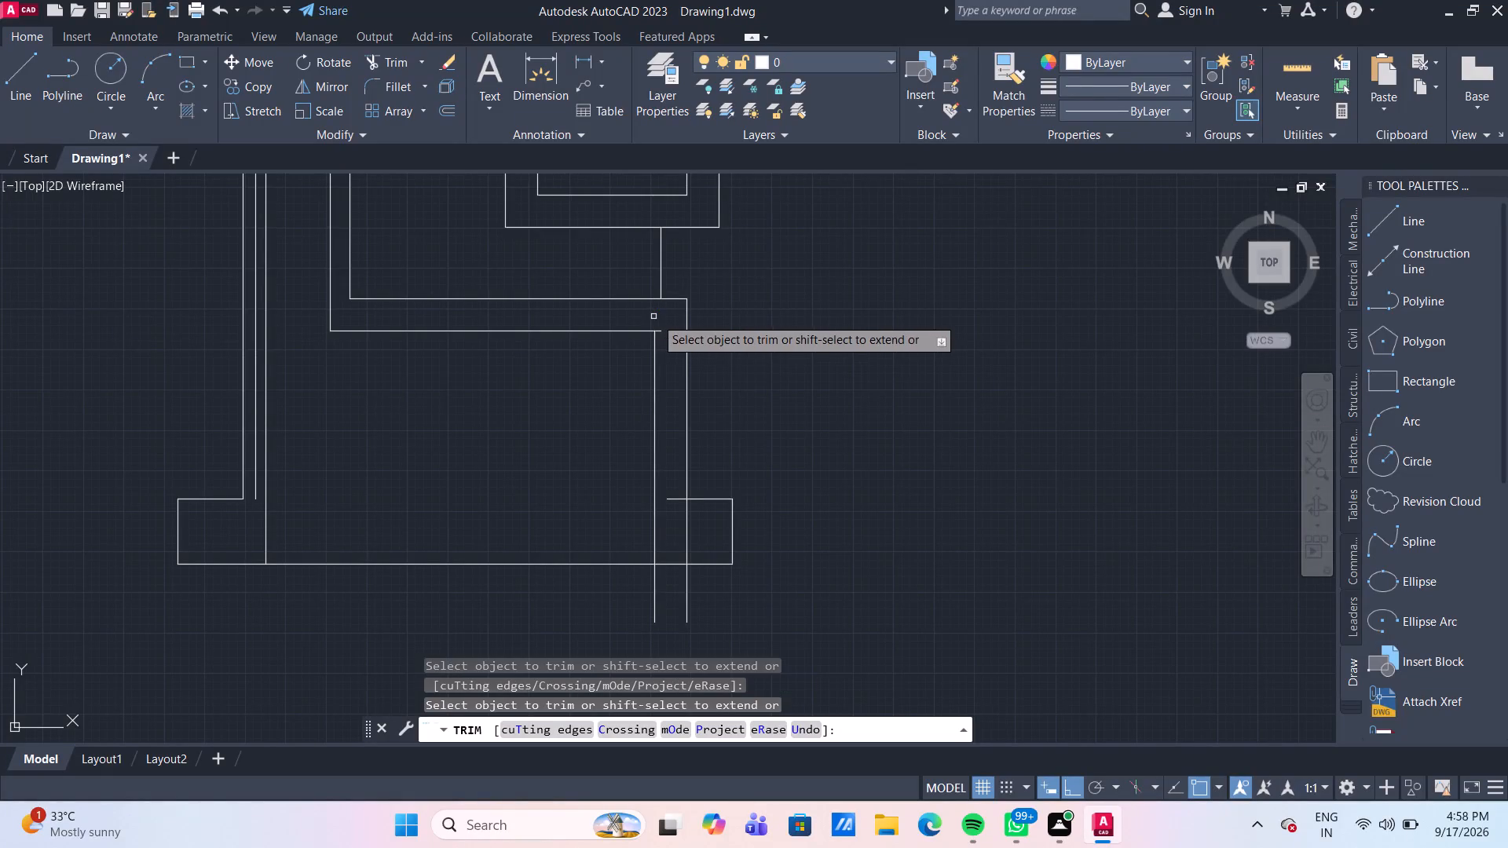
click(661, 332)
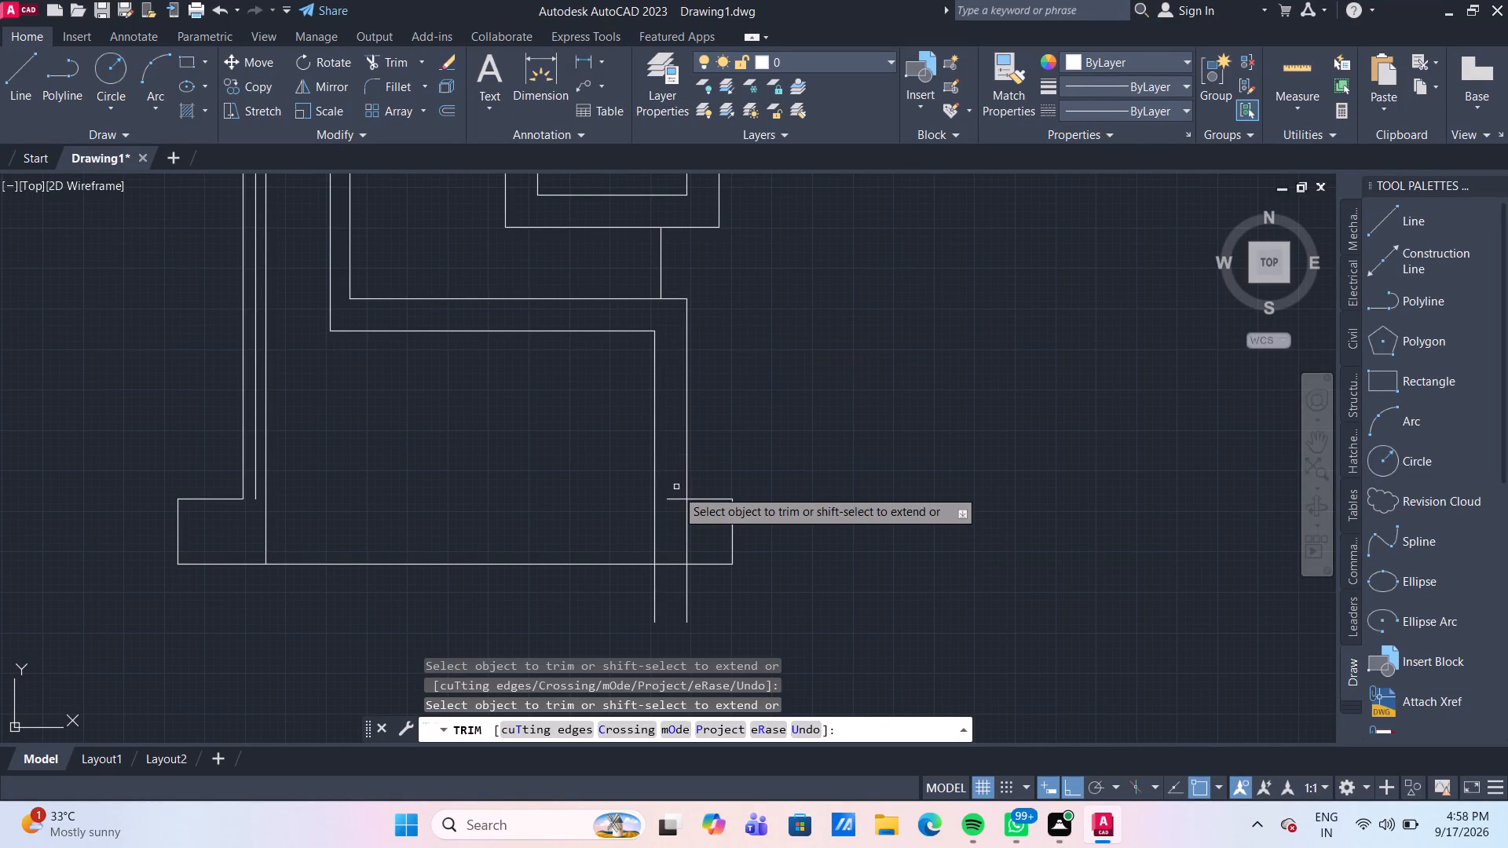
click(676, 500)
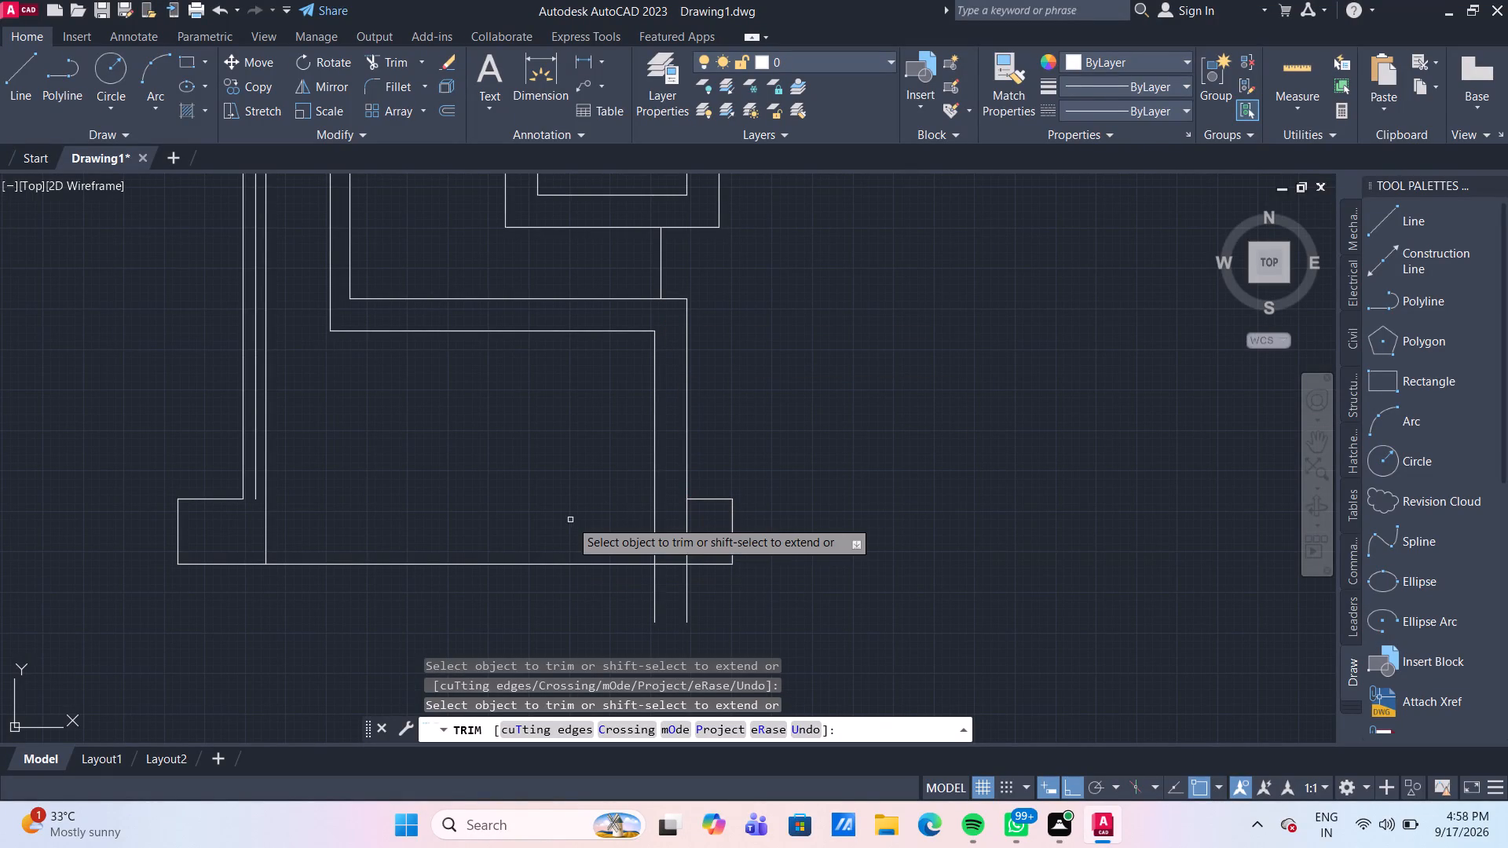
scroll(562, 504, down, 1)
middle_drag(533, 503, 531, 451)
scroll(531, 451, down, 2)
scroll(532, 452, up, 2)
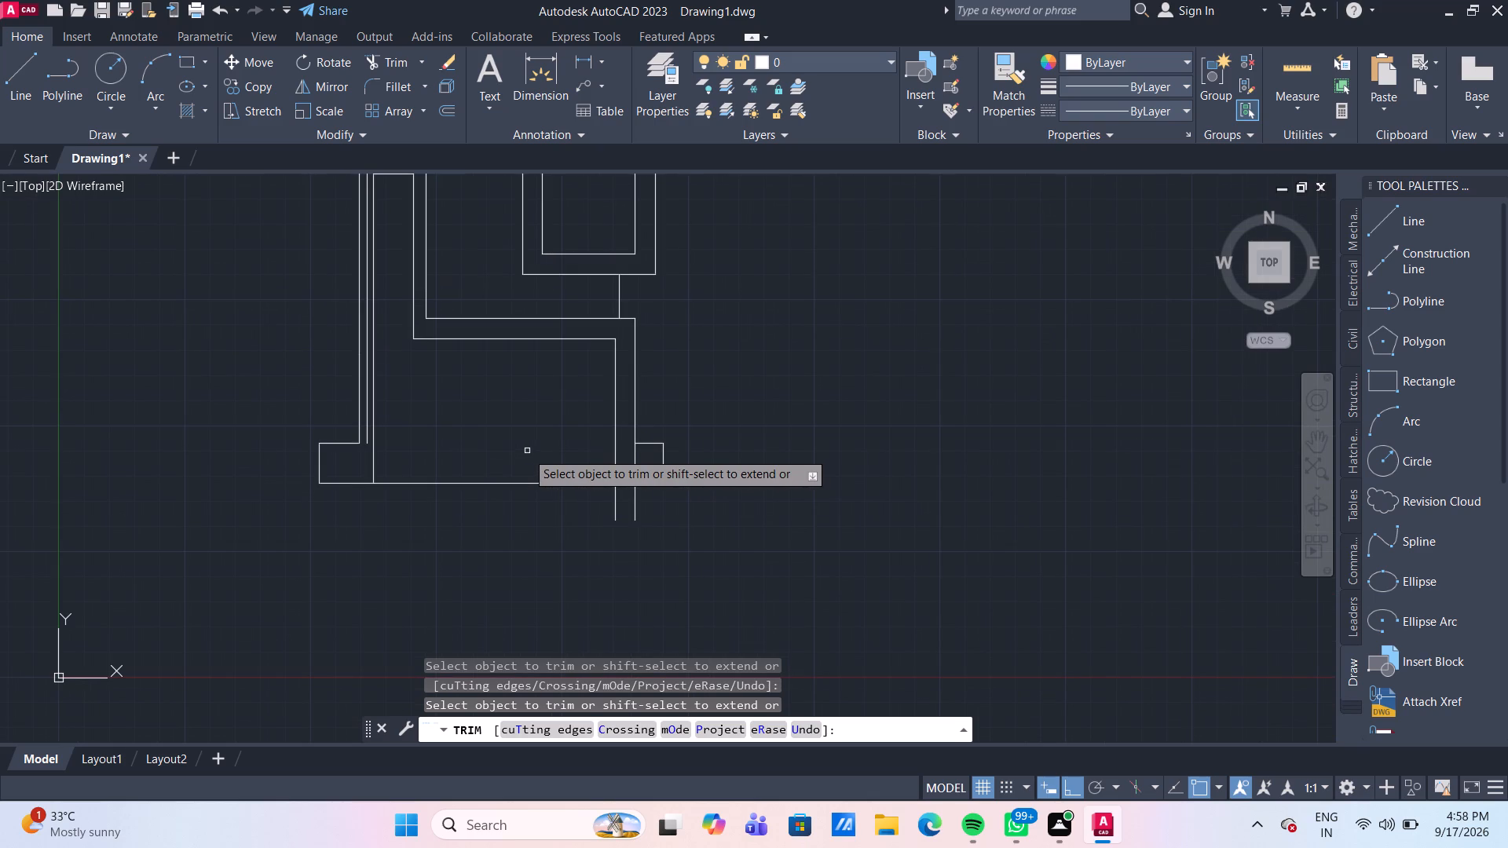
key(Escape)
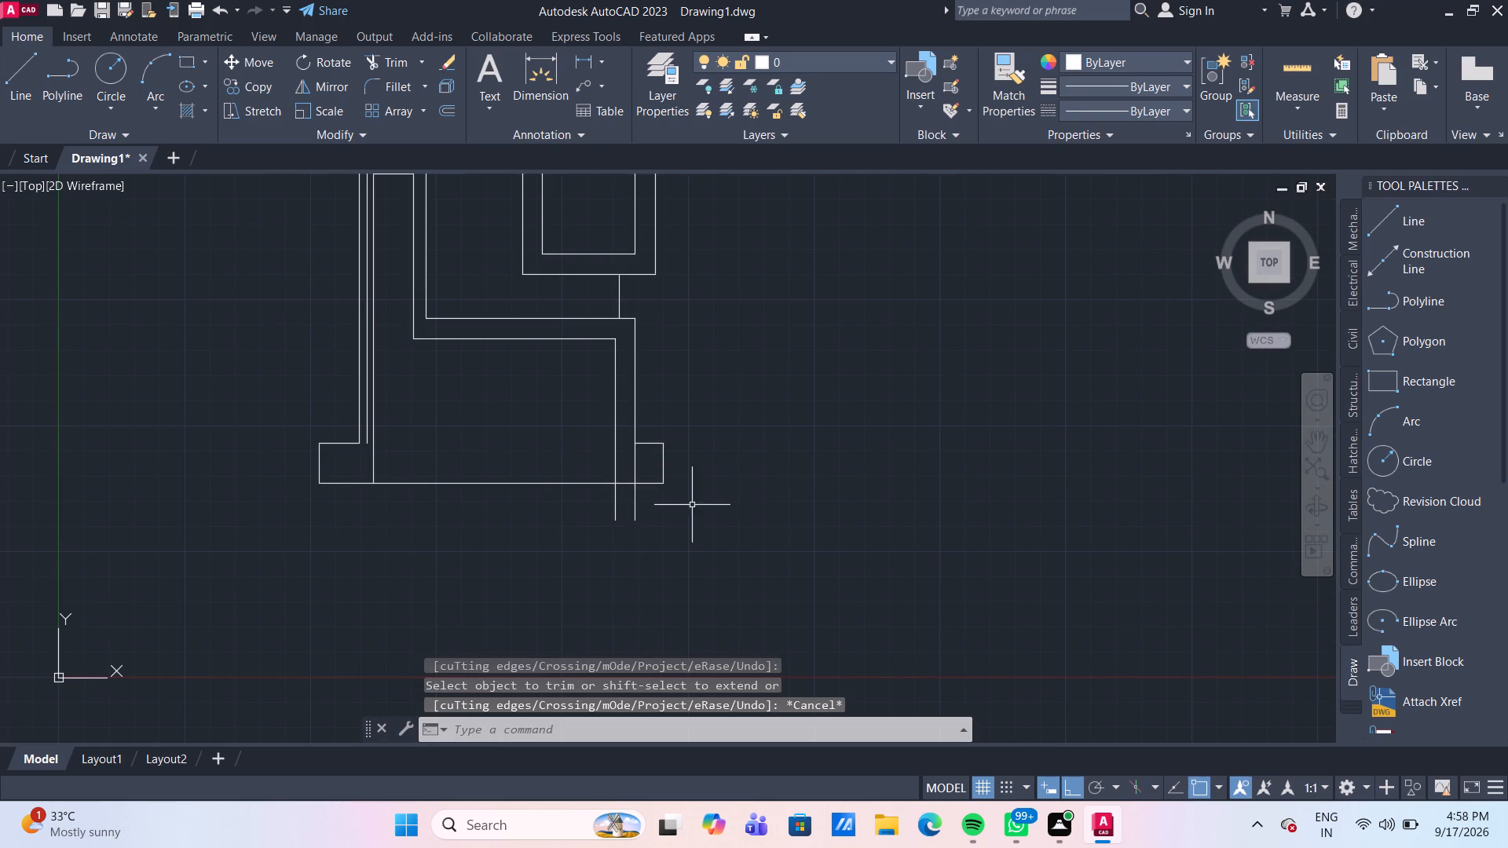
Move the five base outline lines straight down so the right ledge's inner end meets the lower end of the outer right vertical.
drag(675, 511, 673, 498)
click(645, 426)
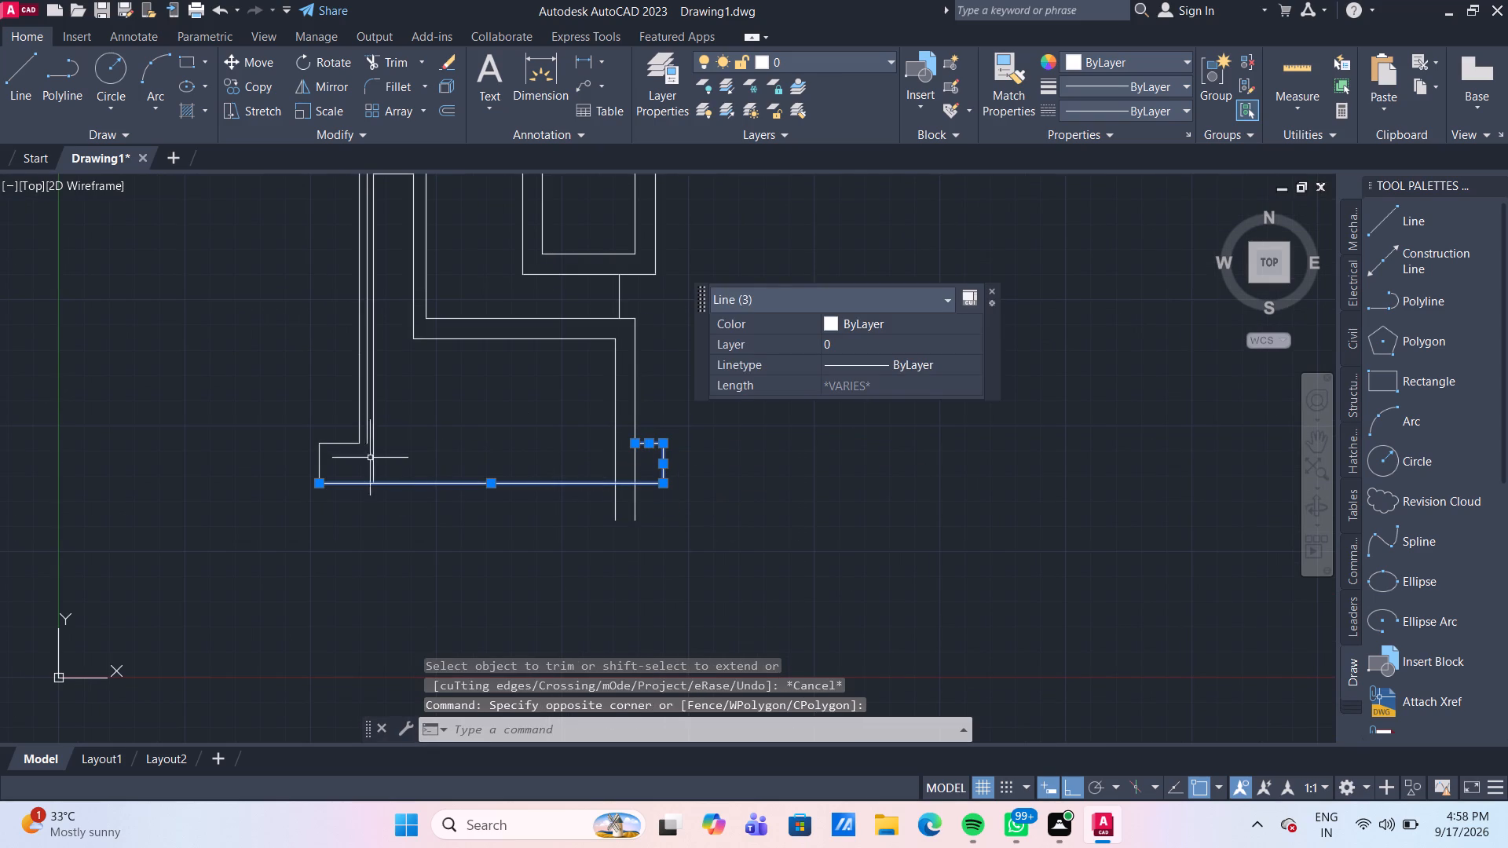
scroll(346, 453, up, 2)
click(346, 453)
click(246, 408)
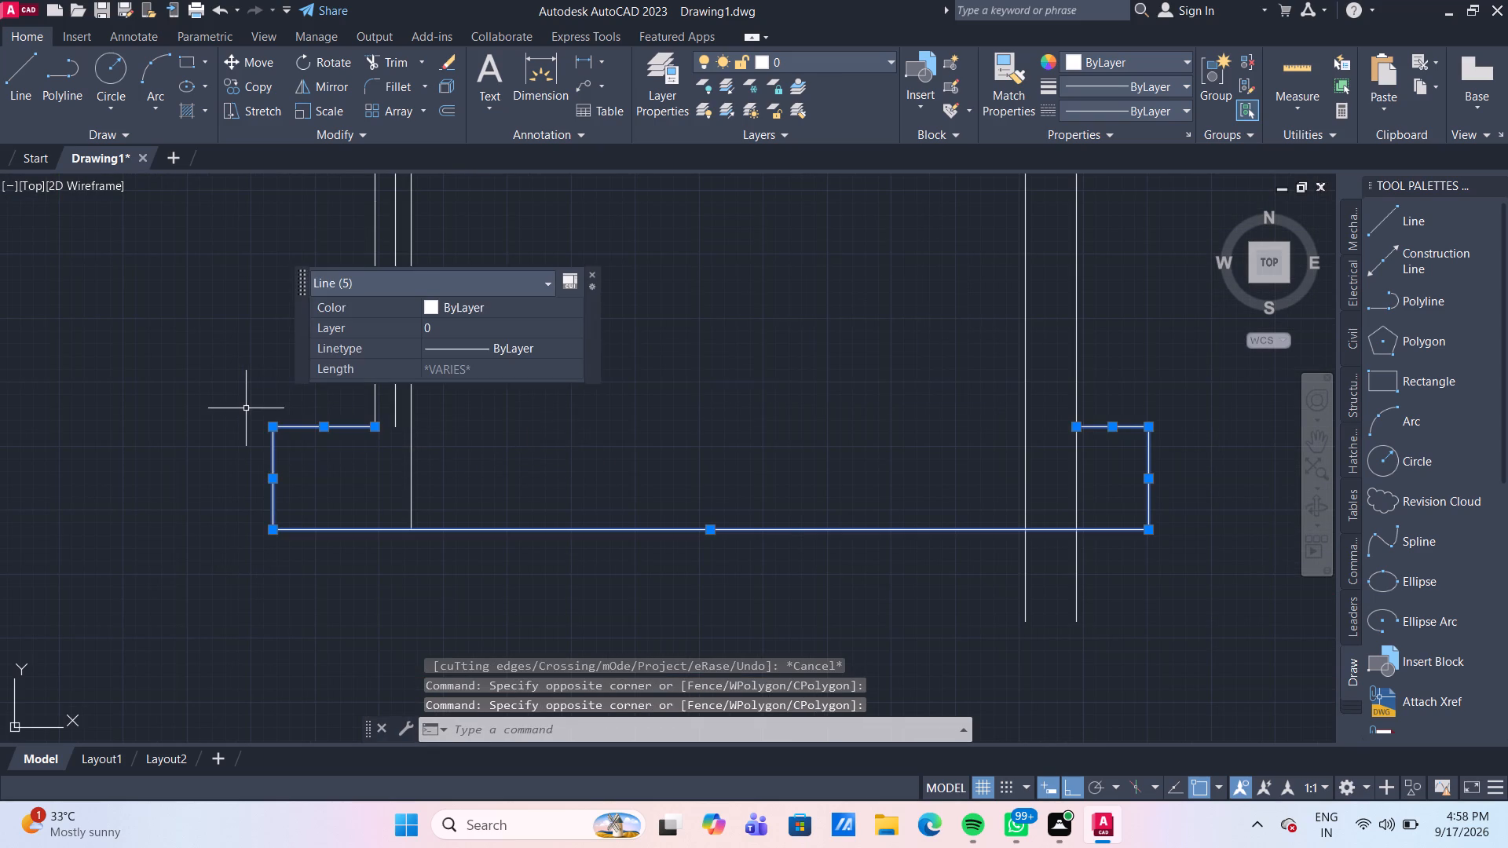
scroll(331, 476, down, 1)
scroll(493, 528, down, 1)
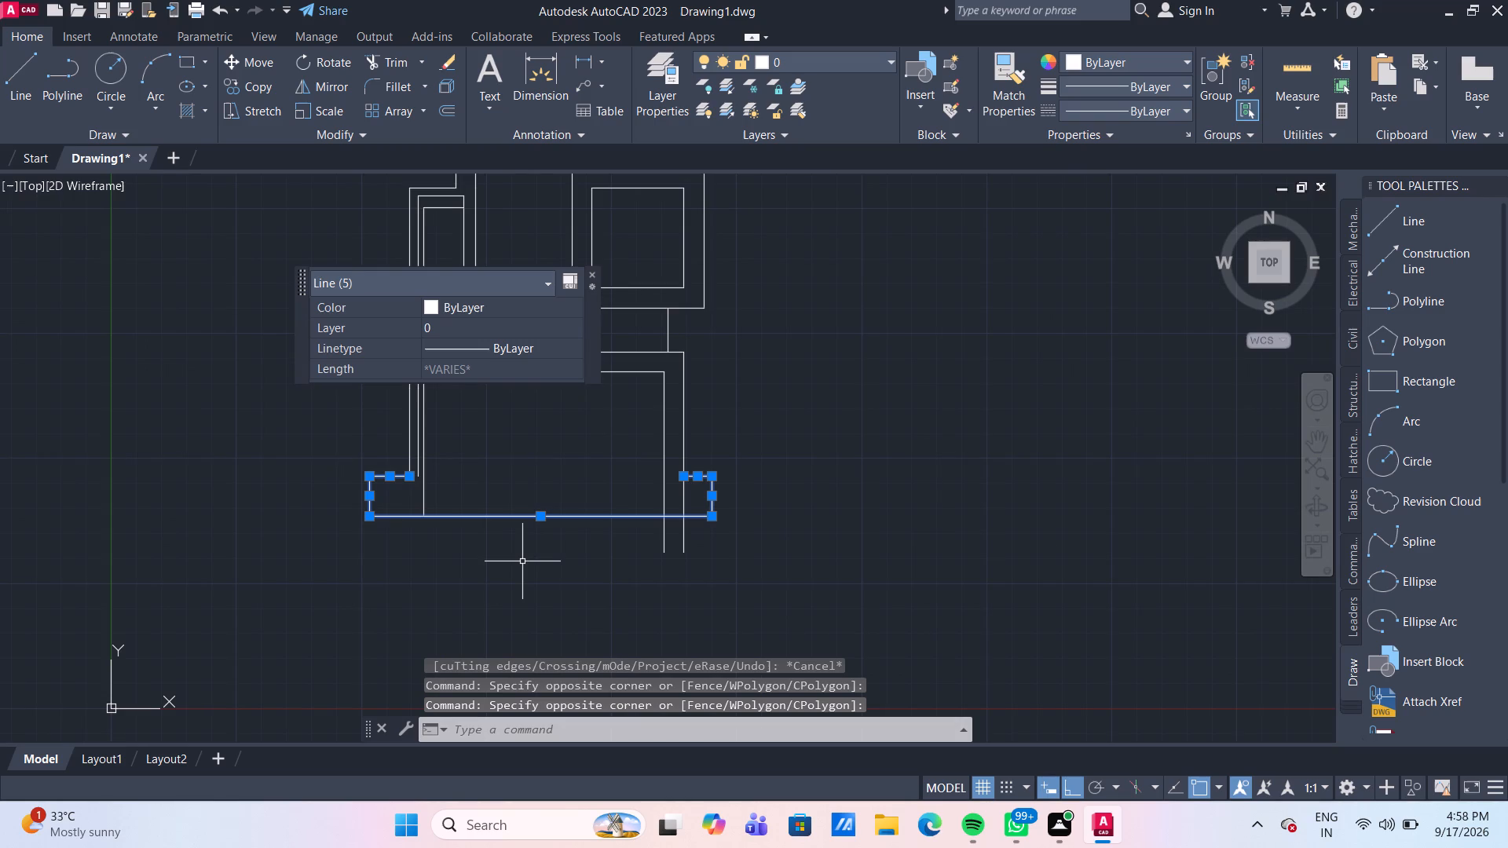
key(m)
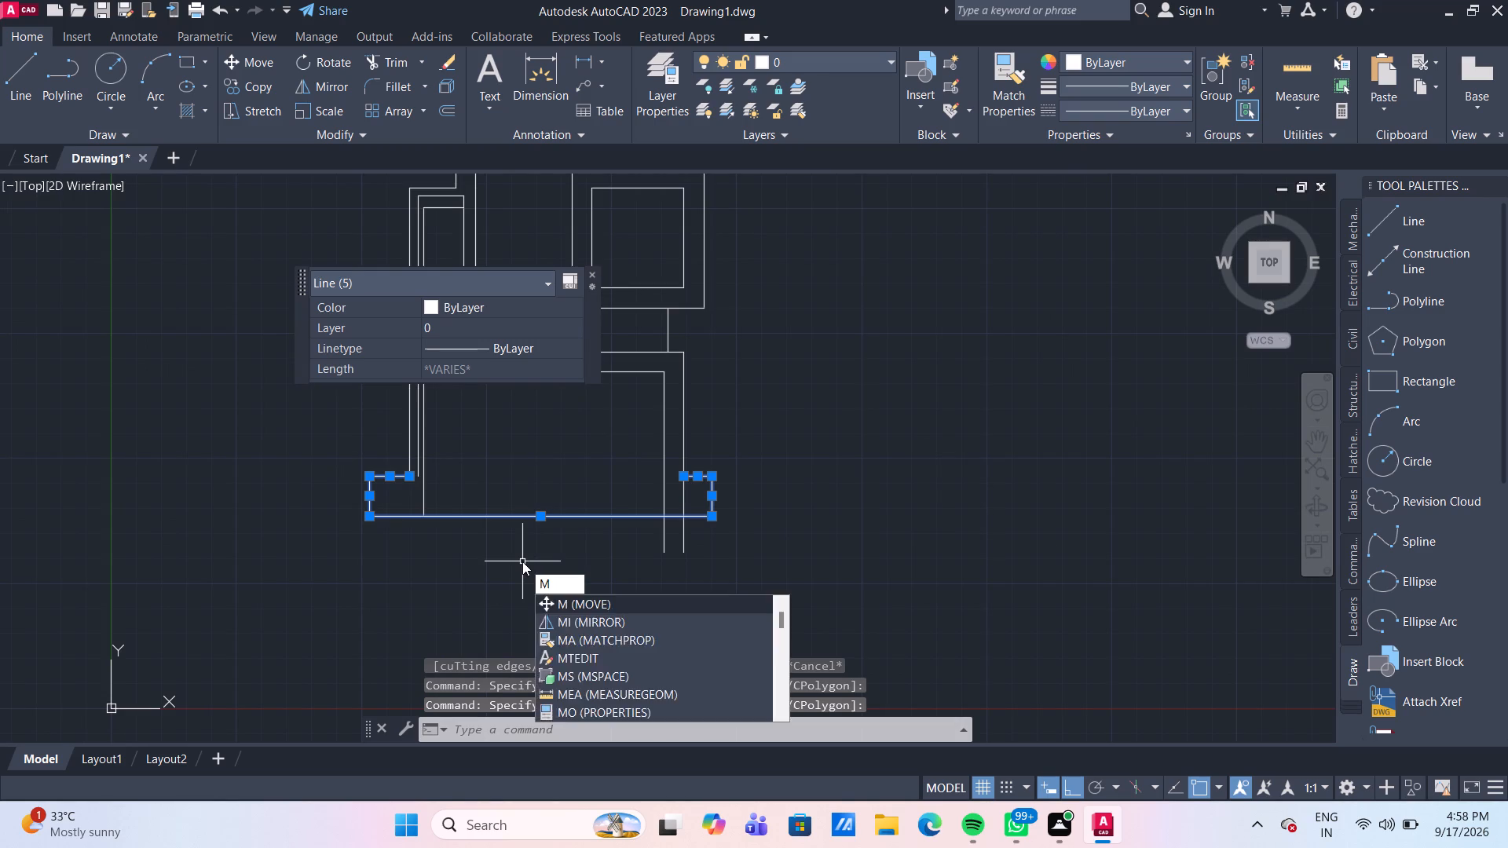
key(Return)
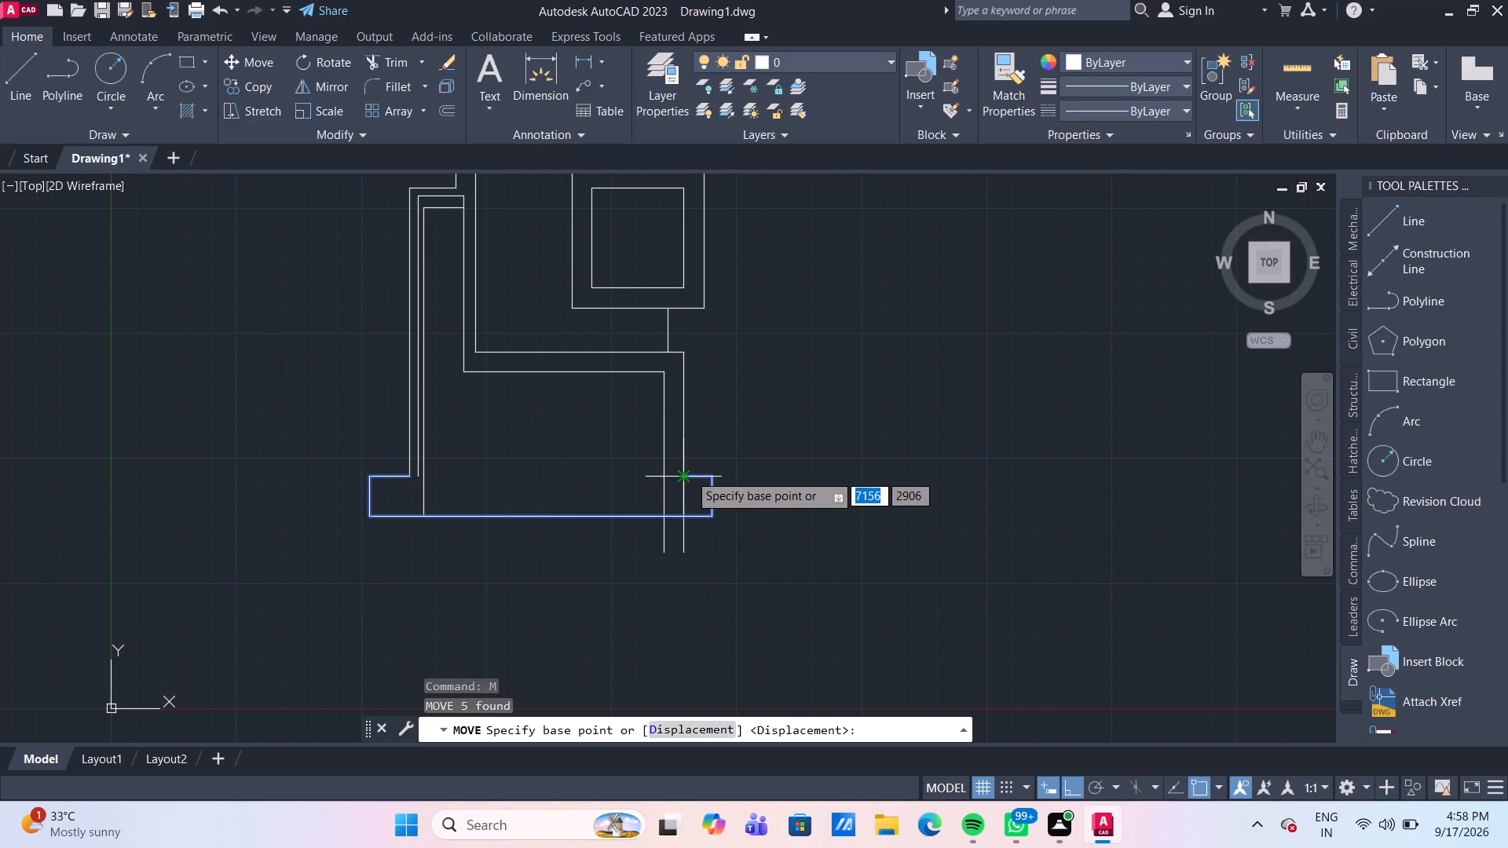
click(689, 473)
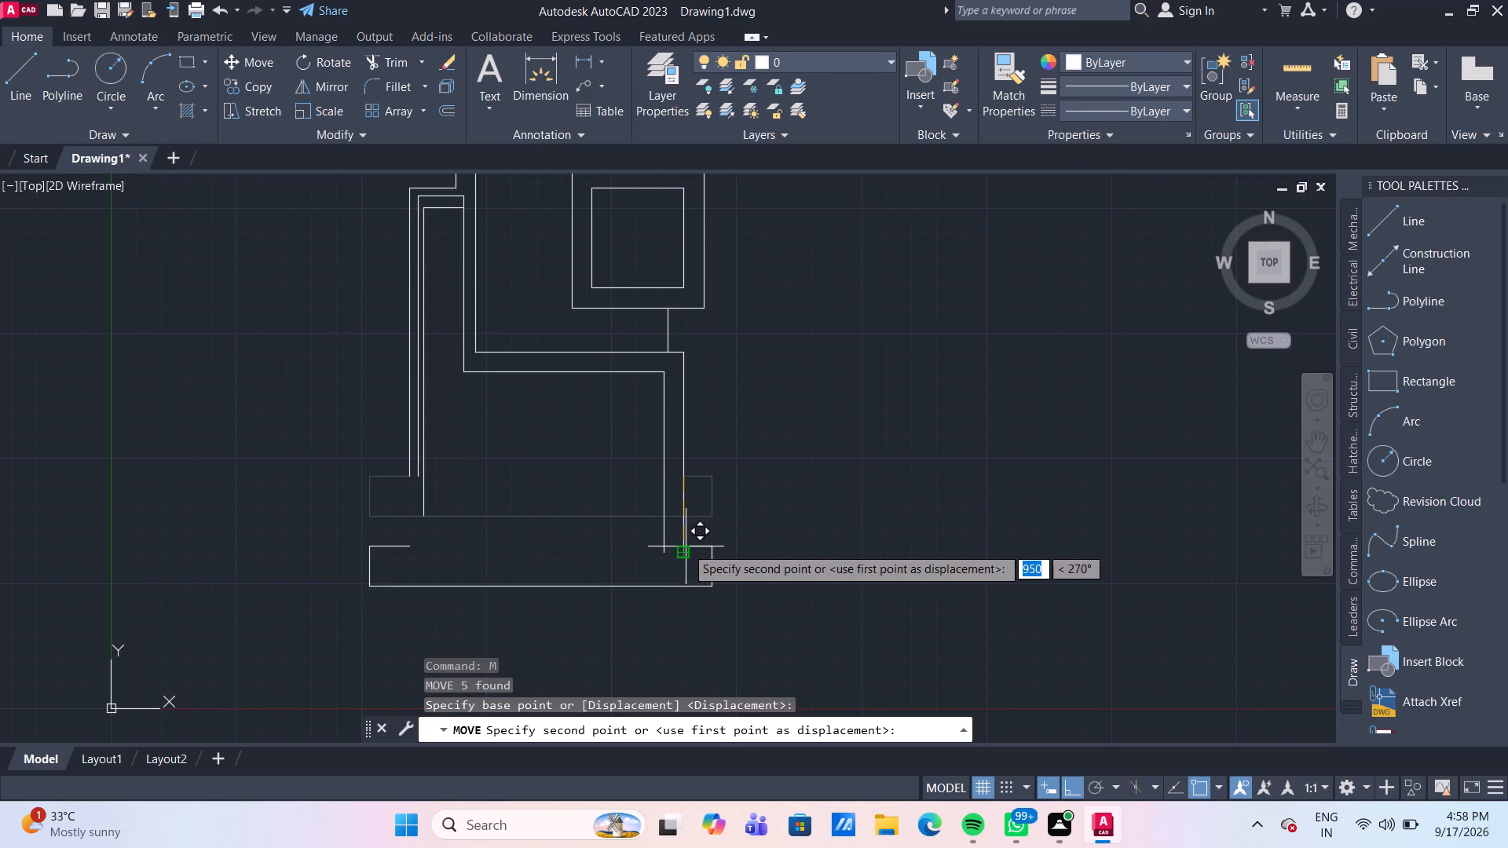
click(683, 554)
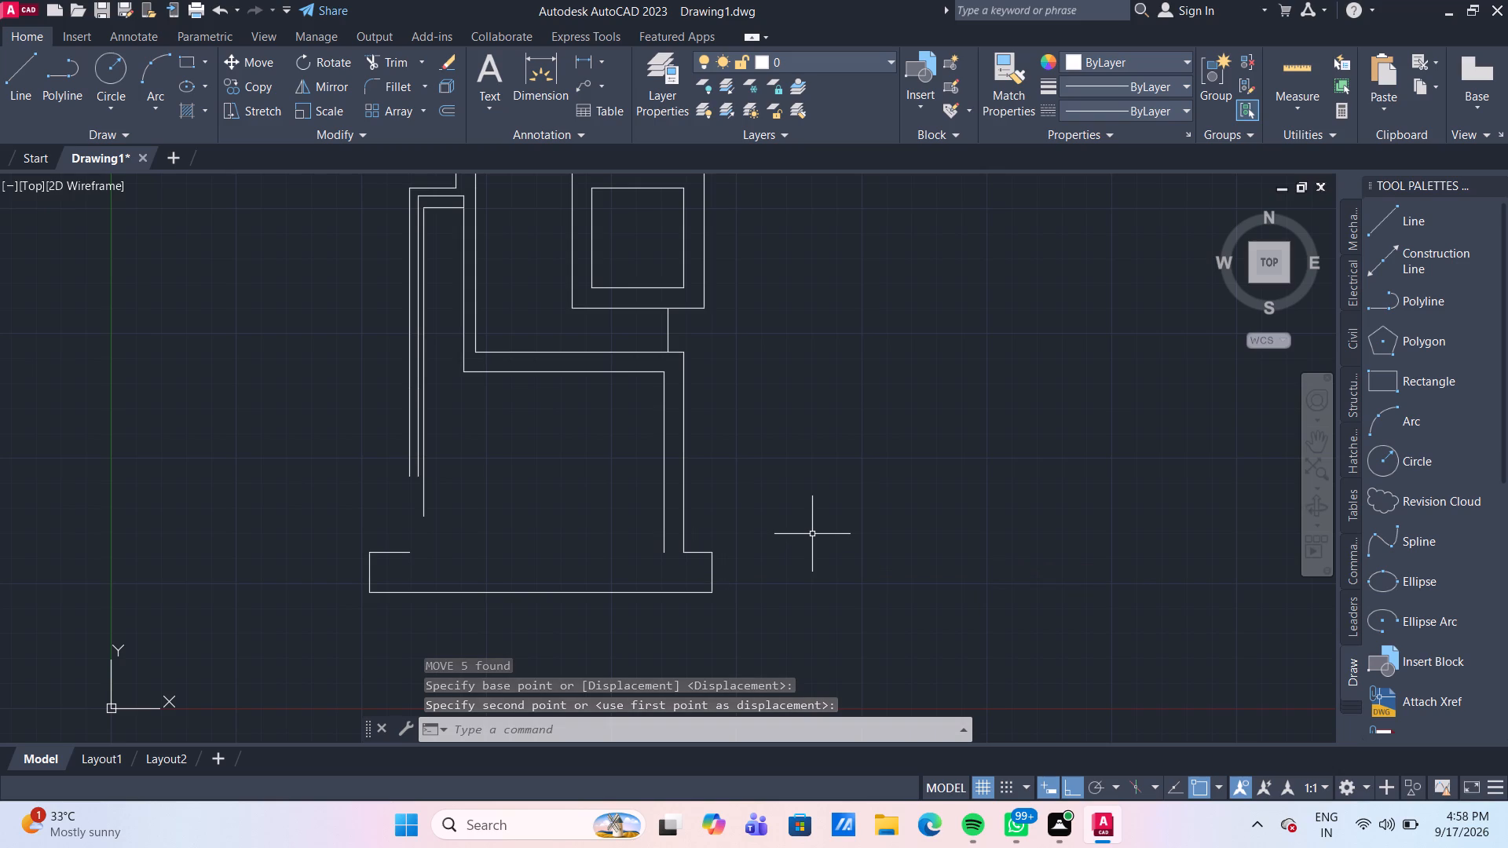
Extend the outermost left vertical line down to the inner end of the base's left ledge.
scroll(812, 534, down, 1)
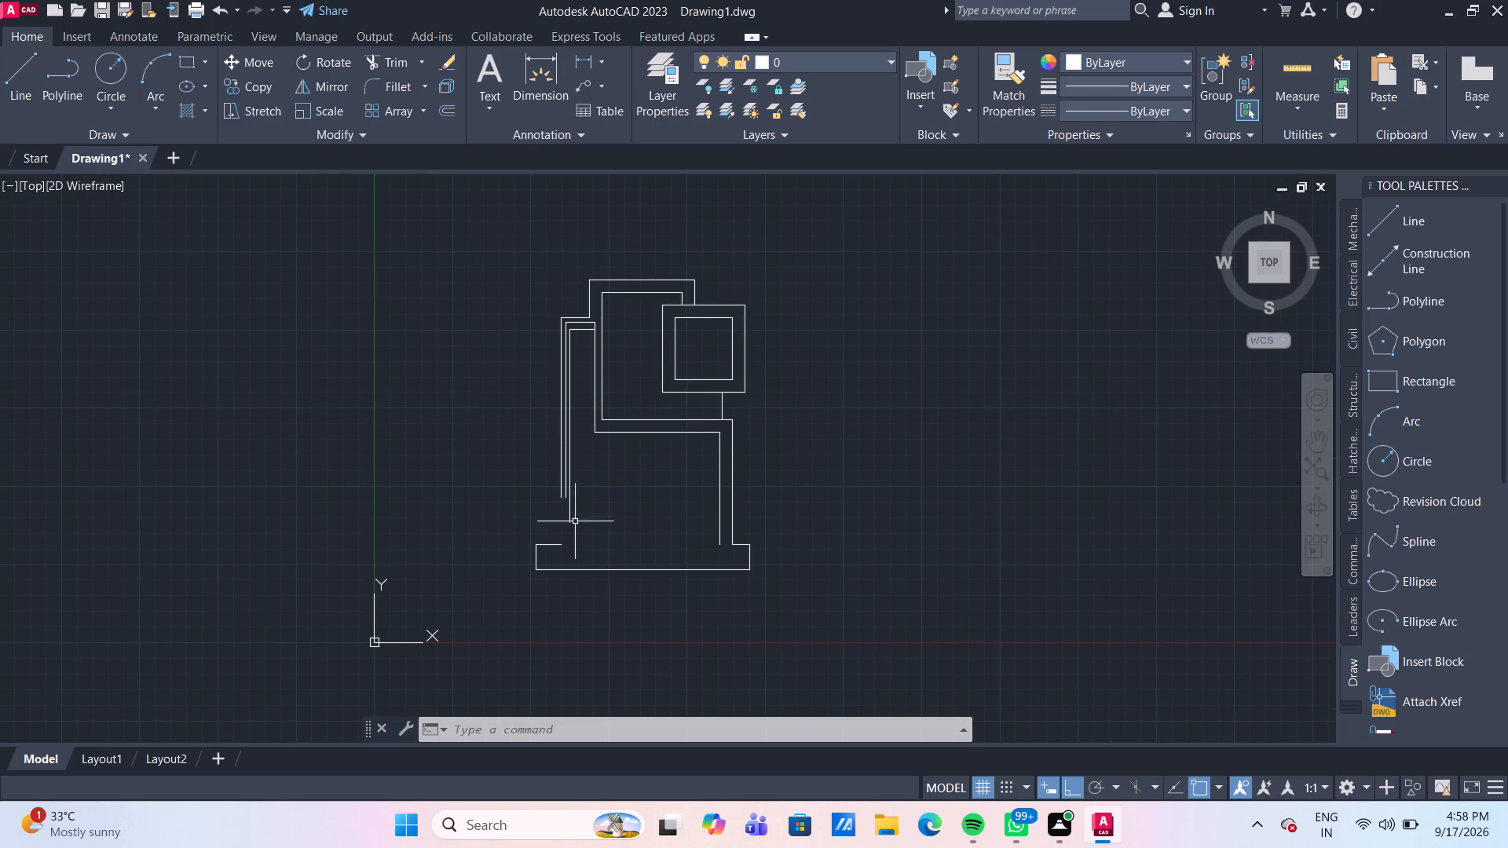
scroll(574, 521, up, 2)
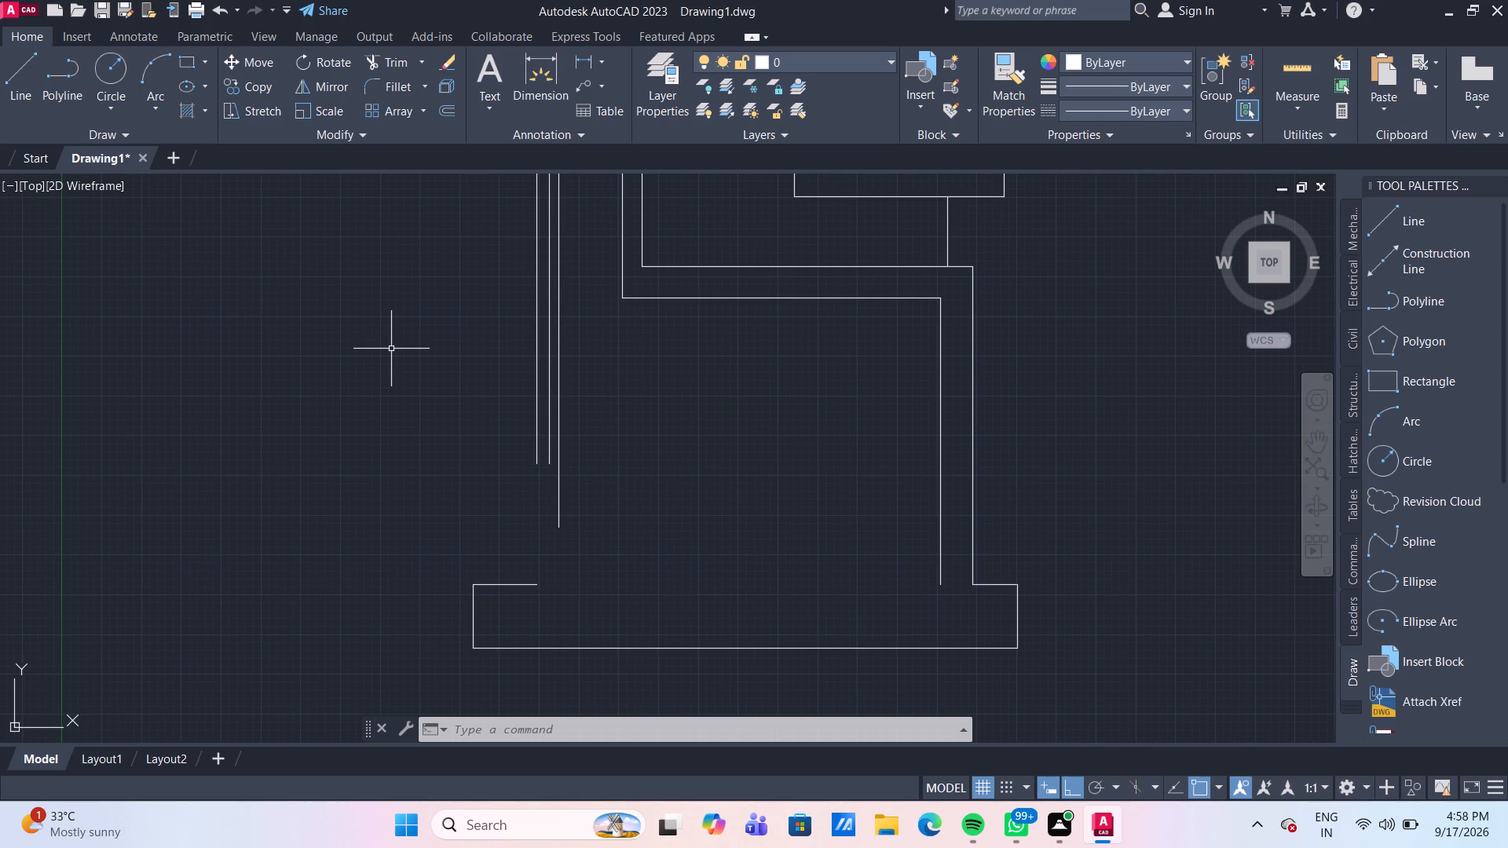
key(e)
key(x)
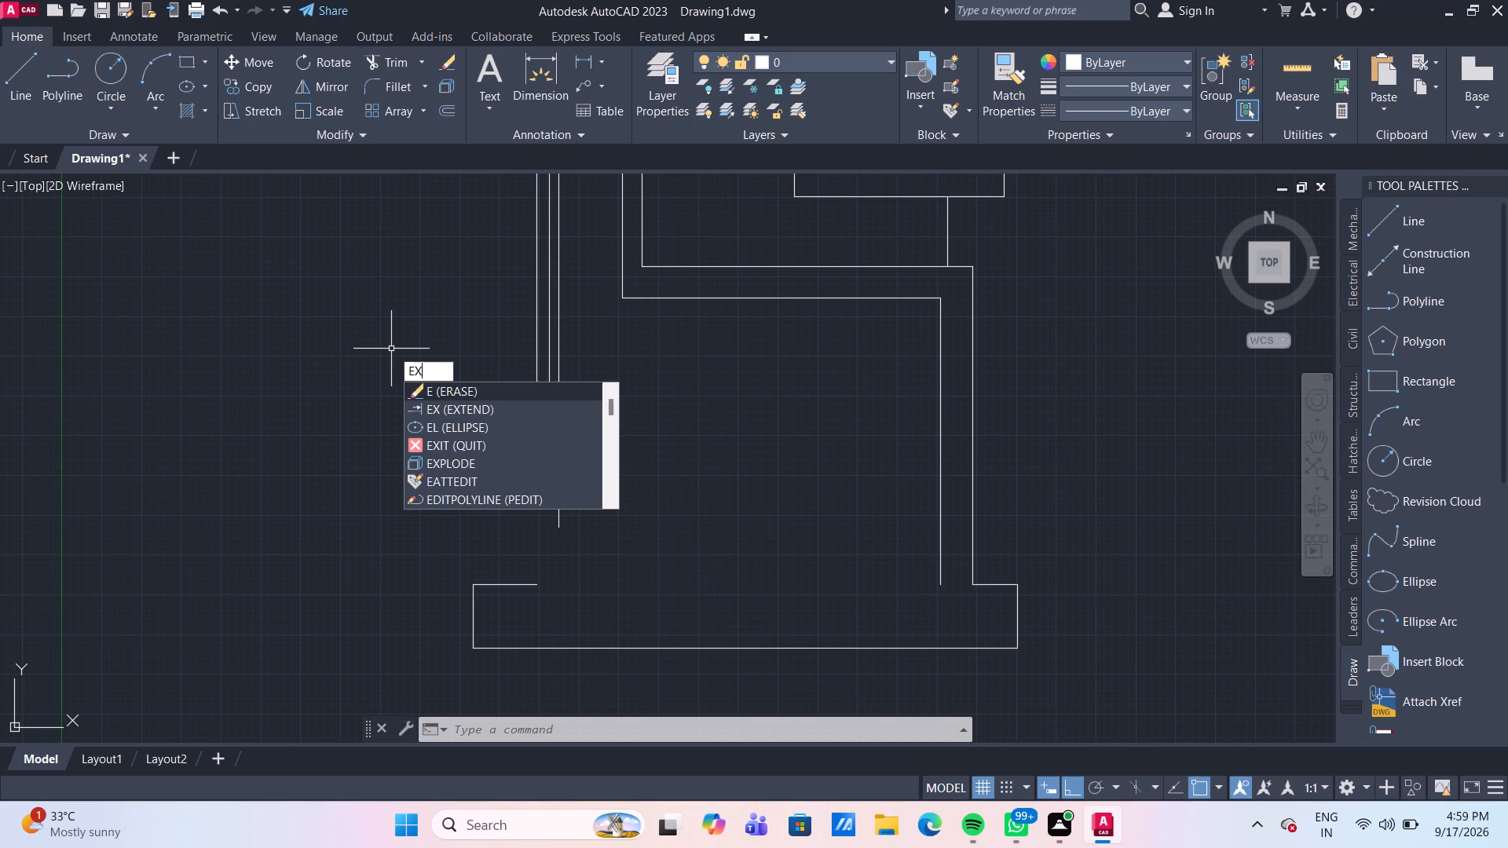
key(Return)
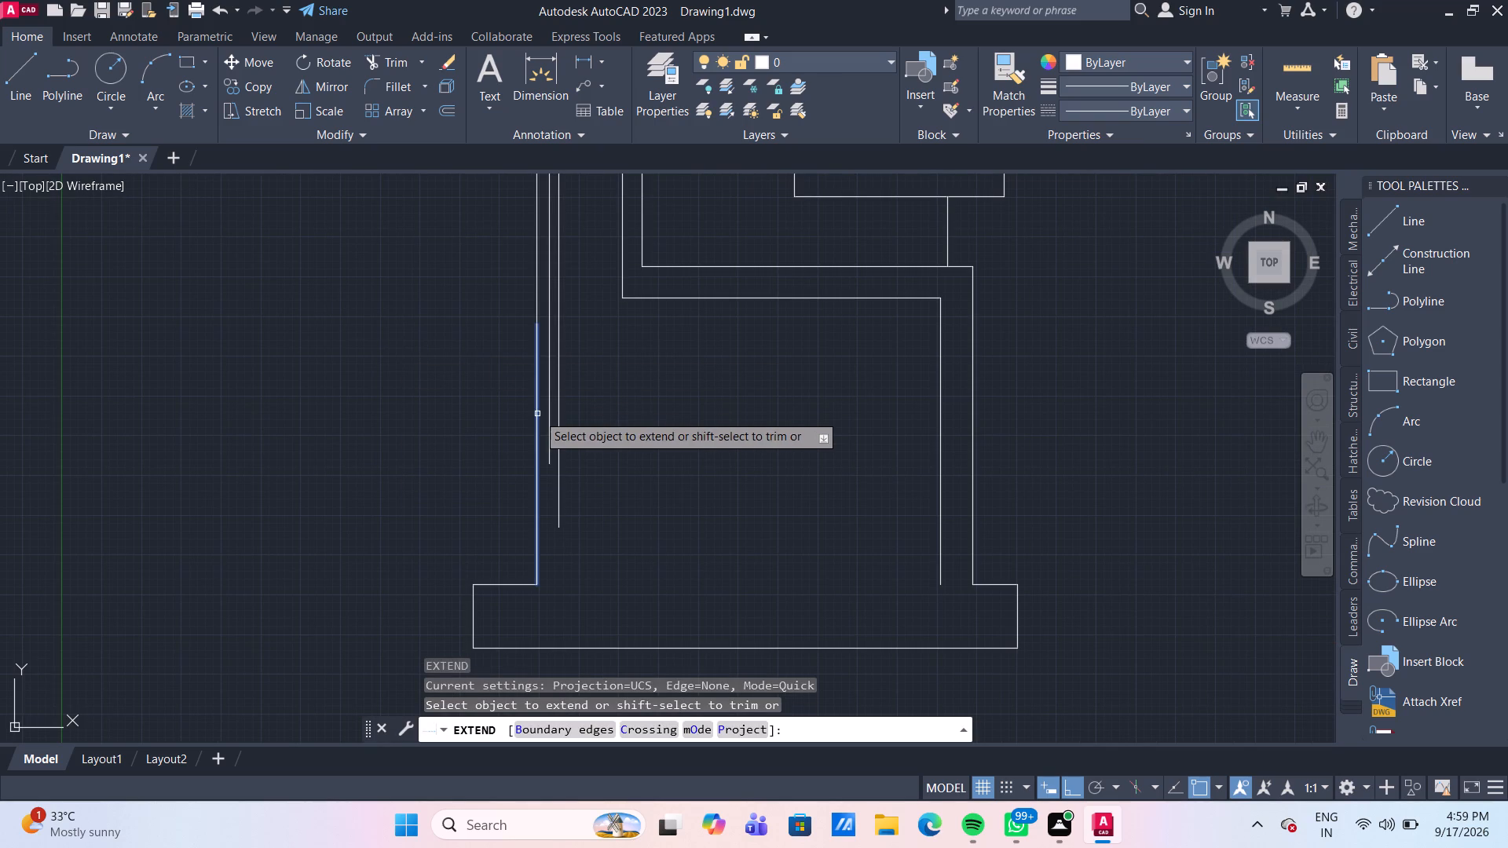
click(537, 414)
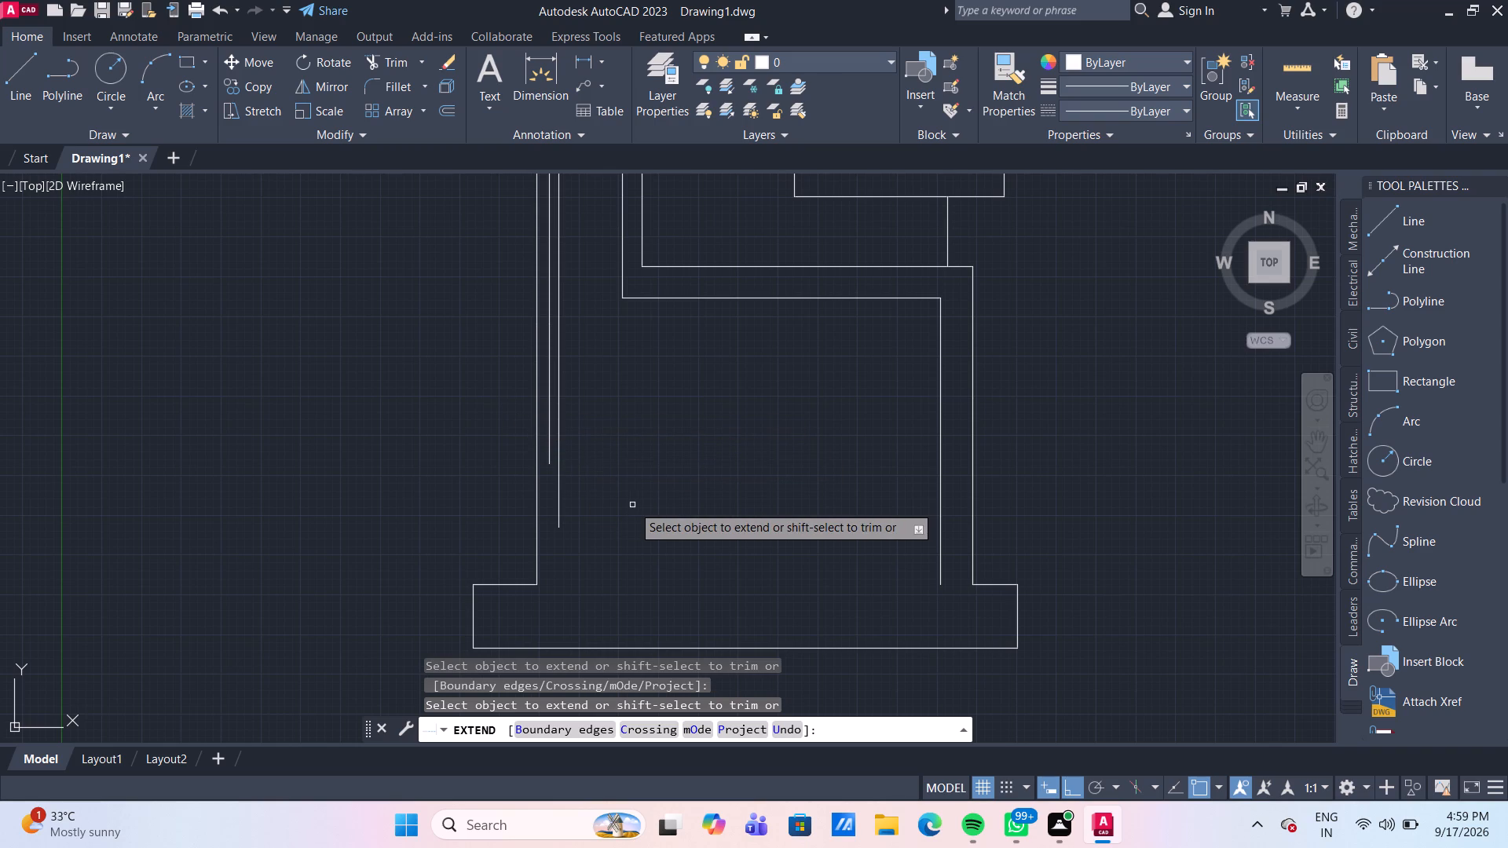
scroll(630, 499, down, 1)
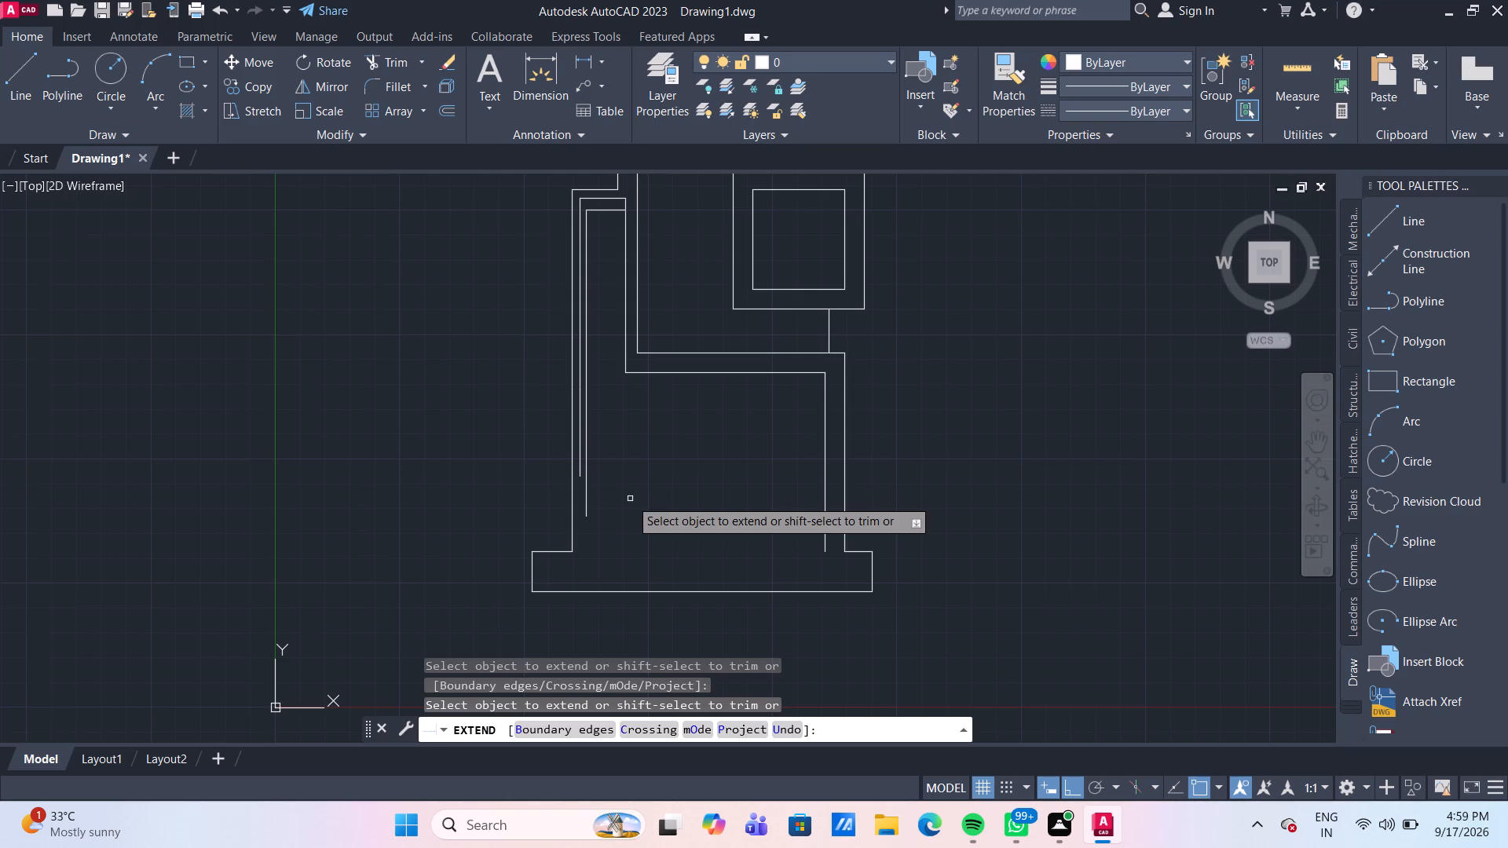
key(Escape)
Start a line at the stepped band's lower-left corner above the base and draw a 50 mm segment to the left.
scroll(623, 356, up, 1)
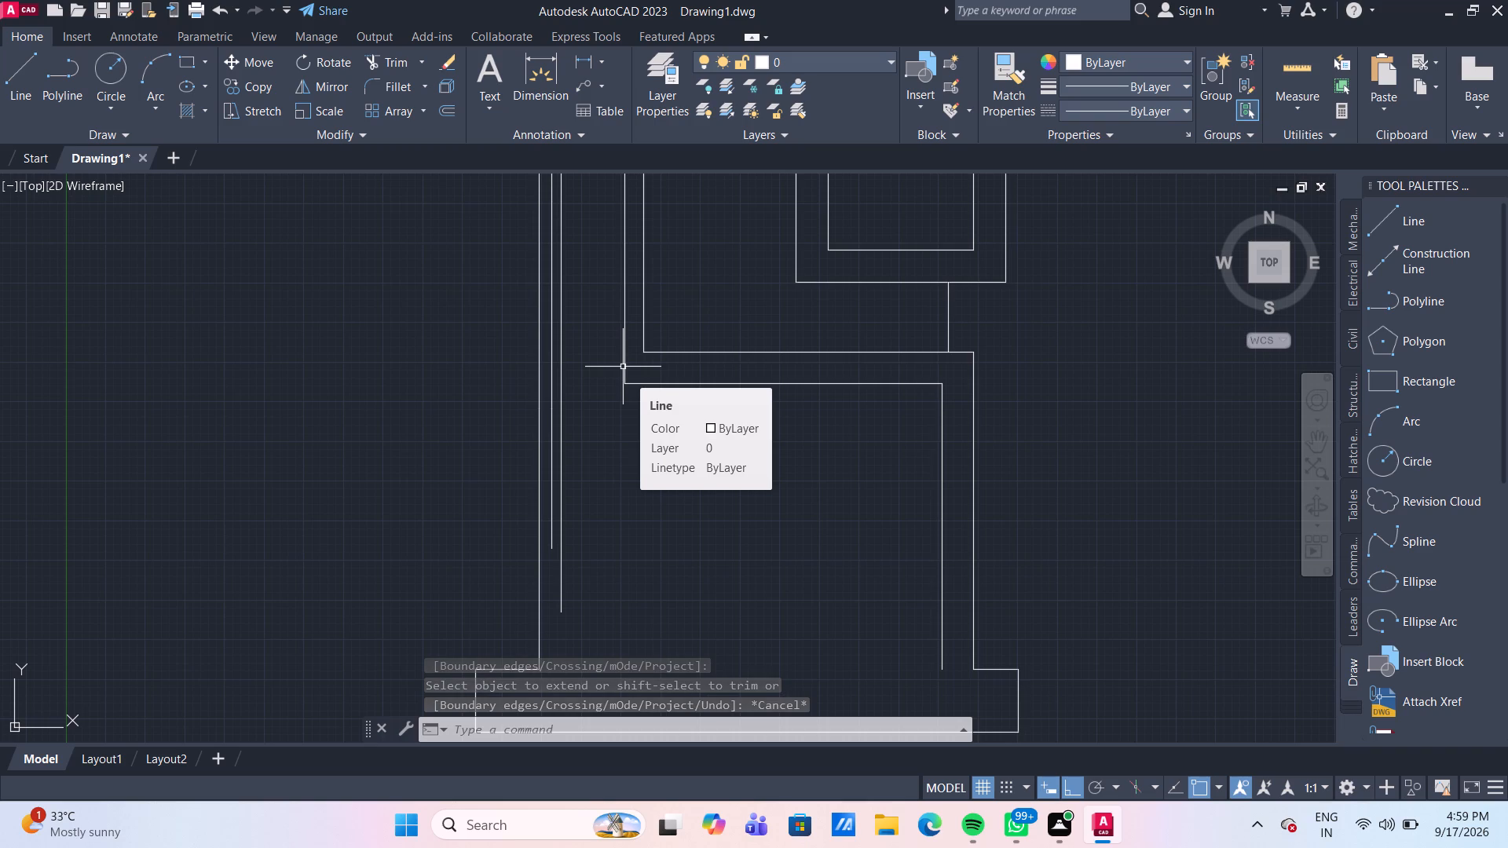
click(29, 80)
scroll(664, 417, up, 1)
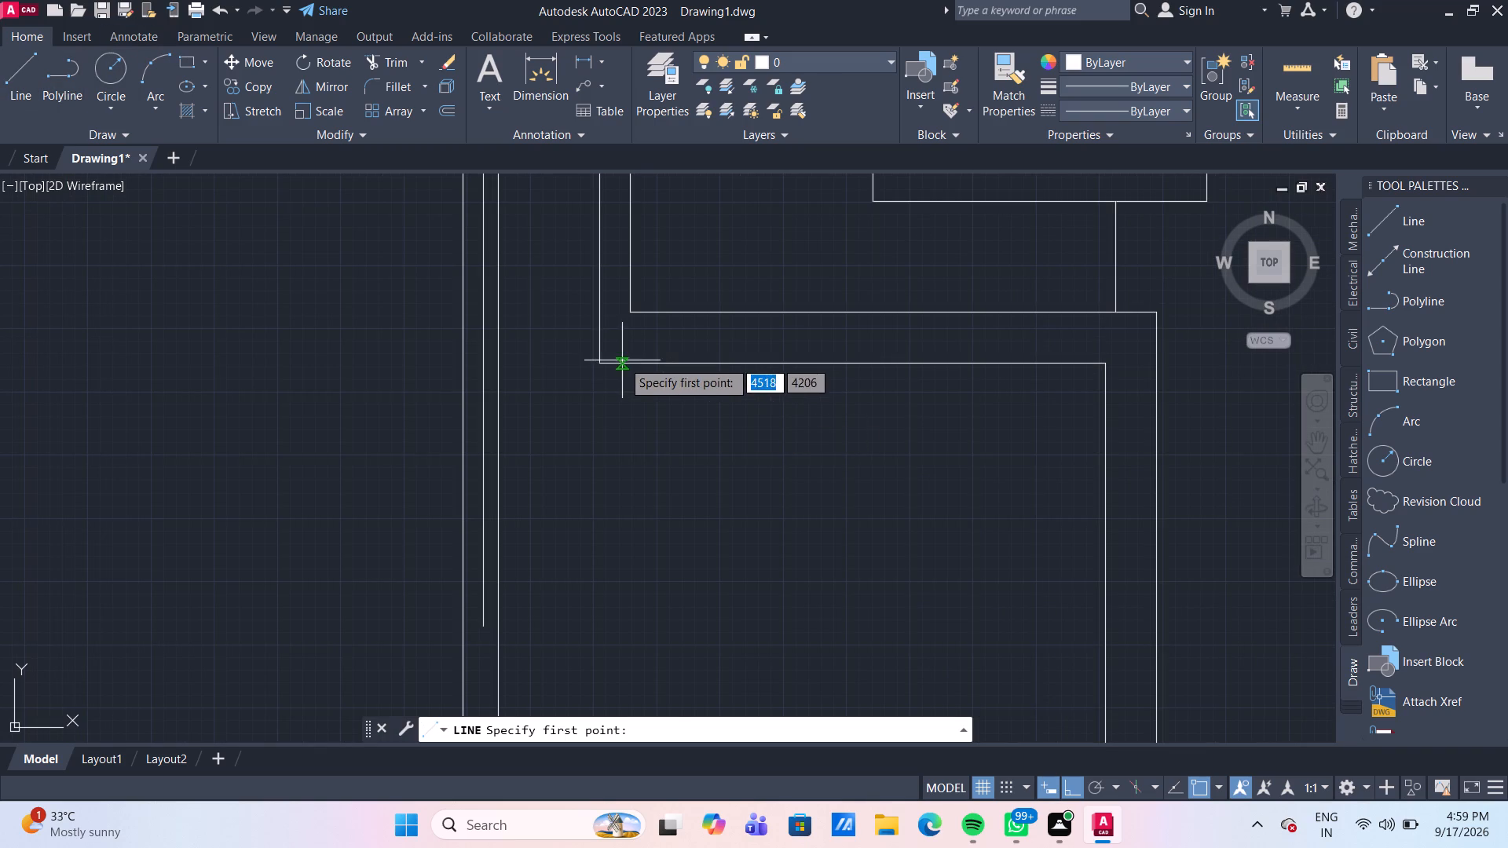
click(597, 360)
scroll(573, 361, up, 1)
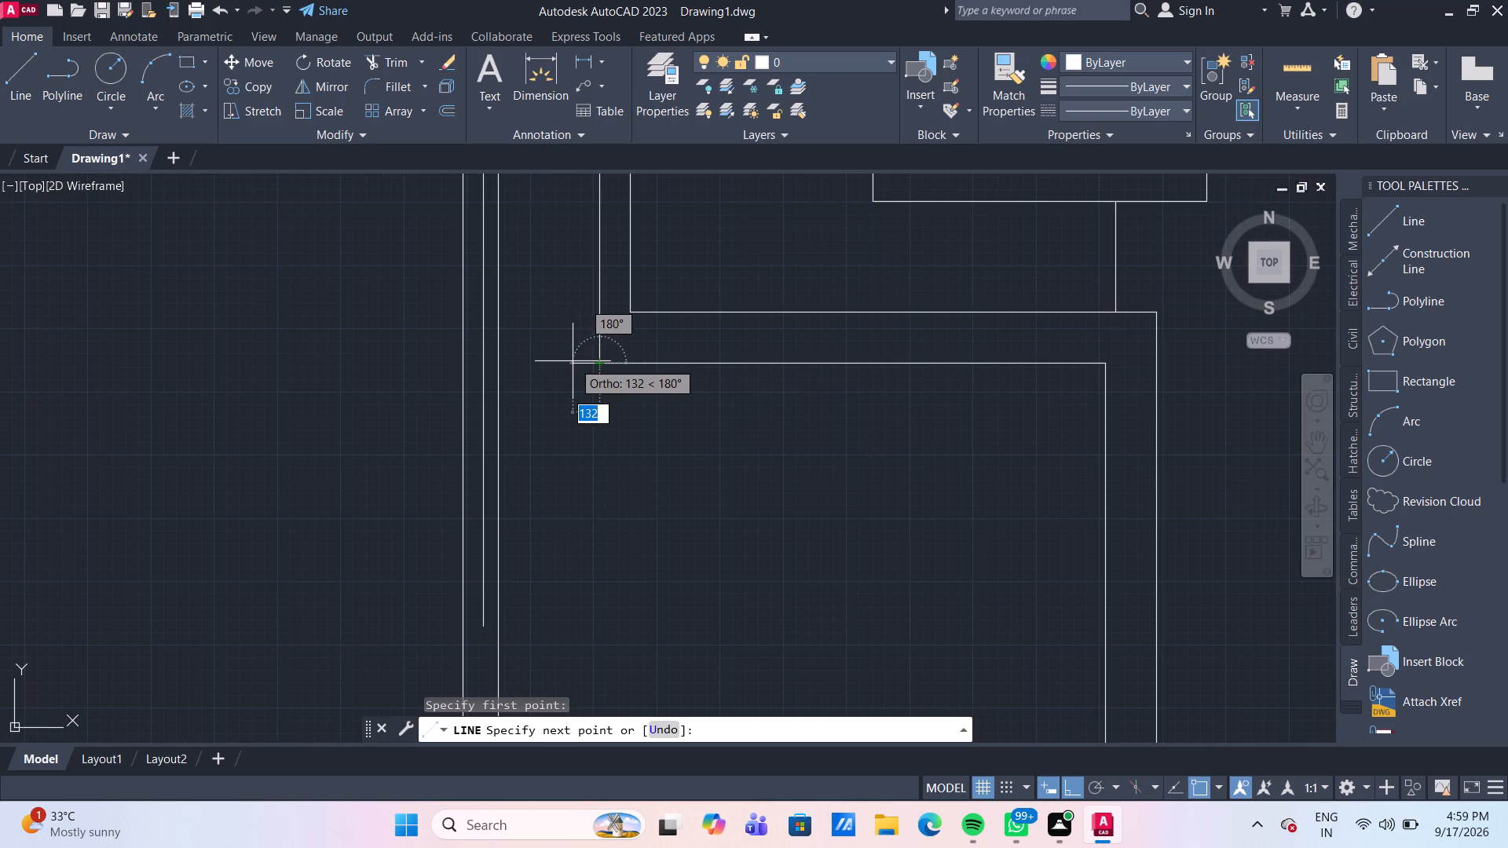
scroll(573, 361, up, 1)
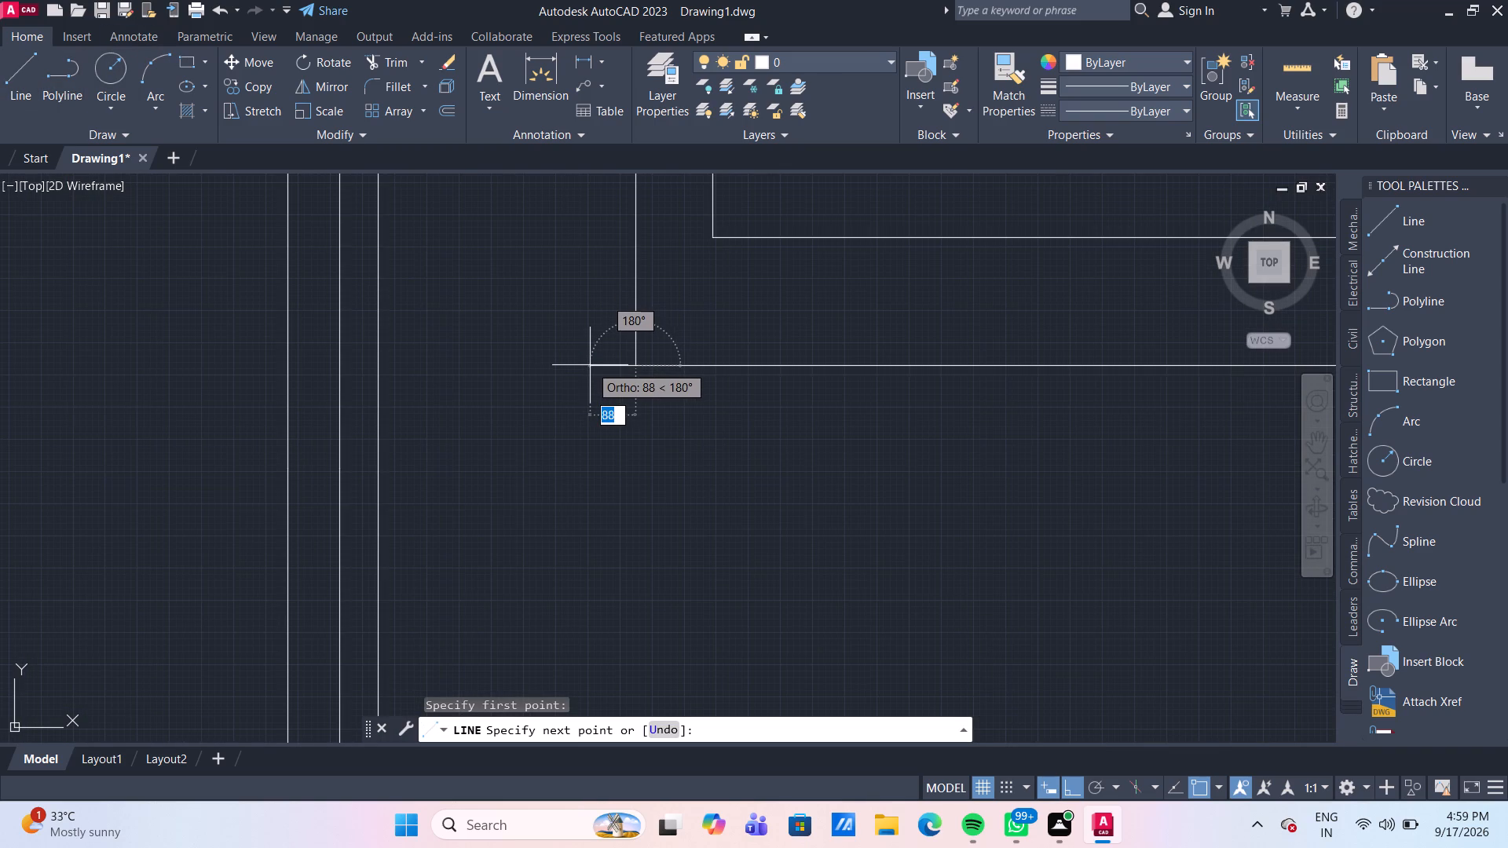
text(50)
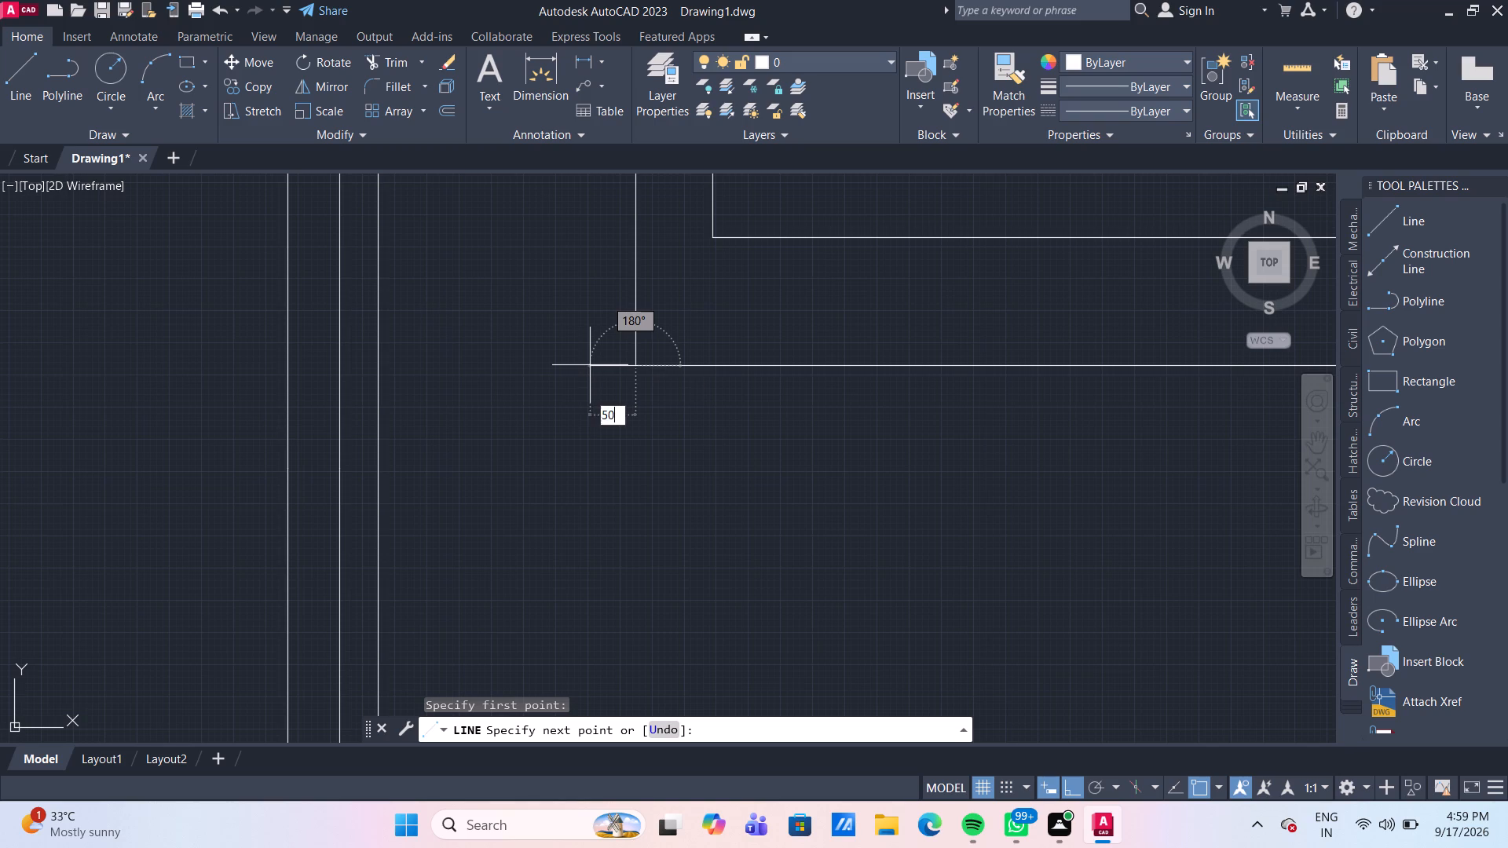
key(Return)
Continue the line with a 2300 mm segment straight down to the base.
right_drag(627, 499, 634, 534)
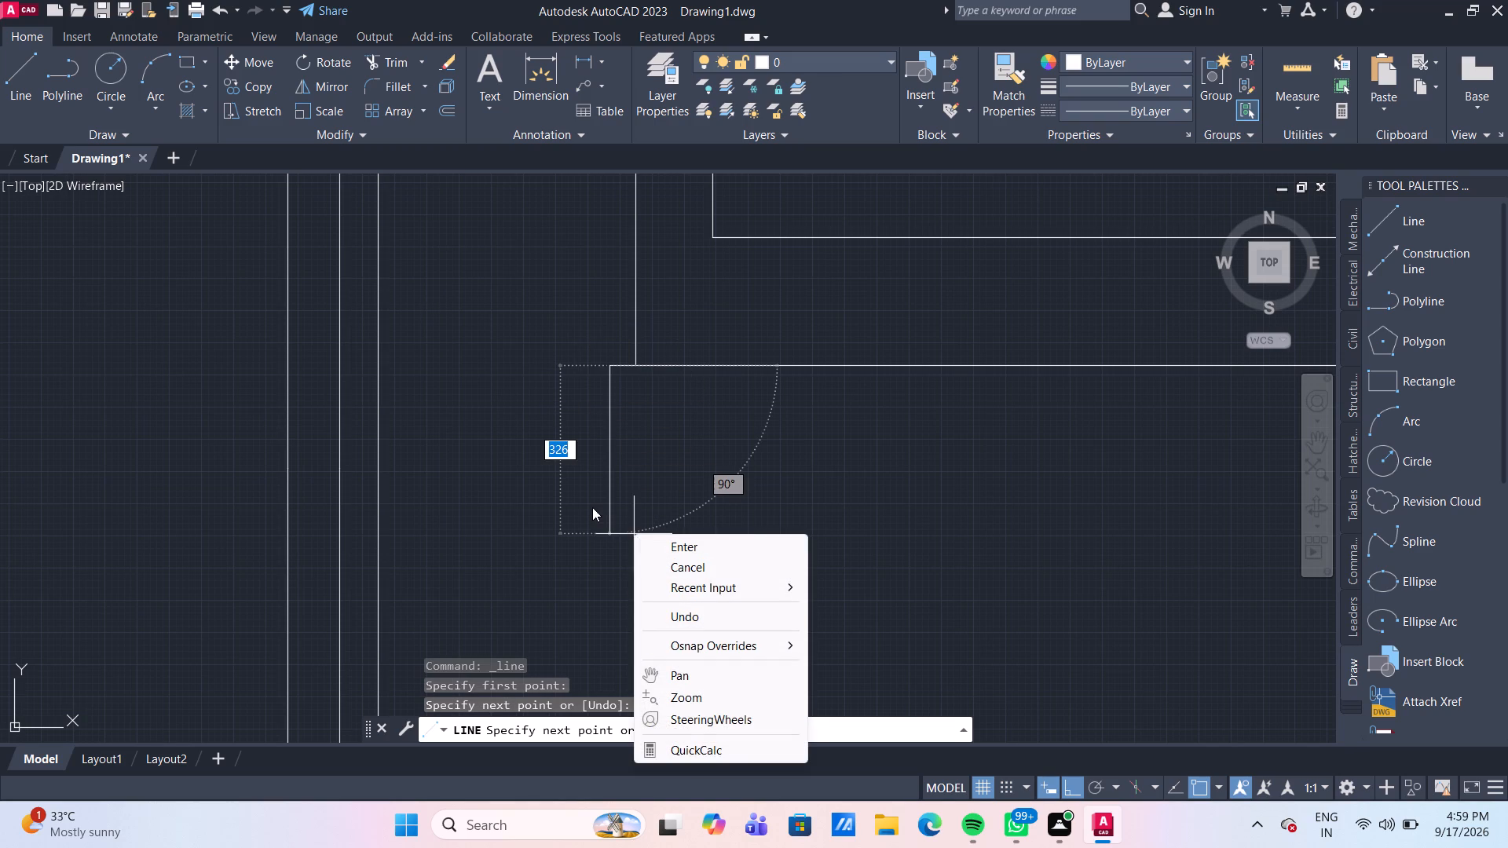
scroll(592, 507, down, 2)
key(Escape)
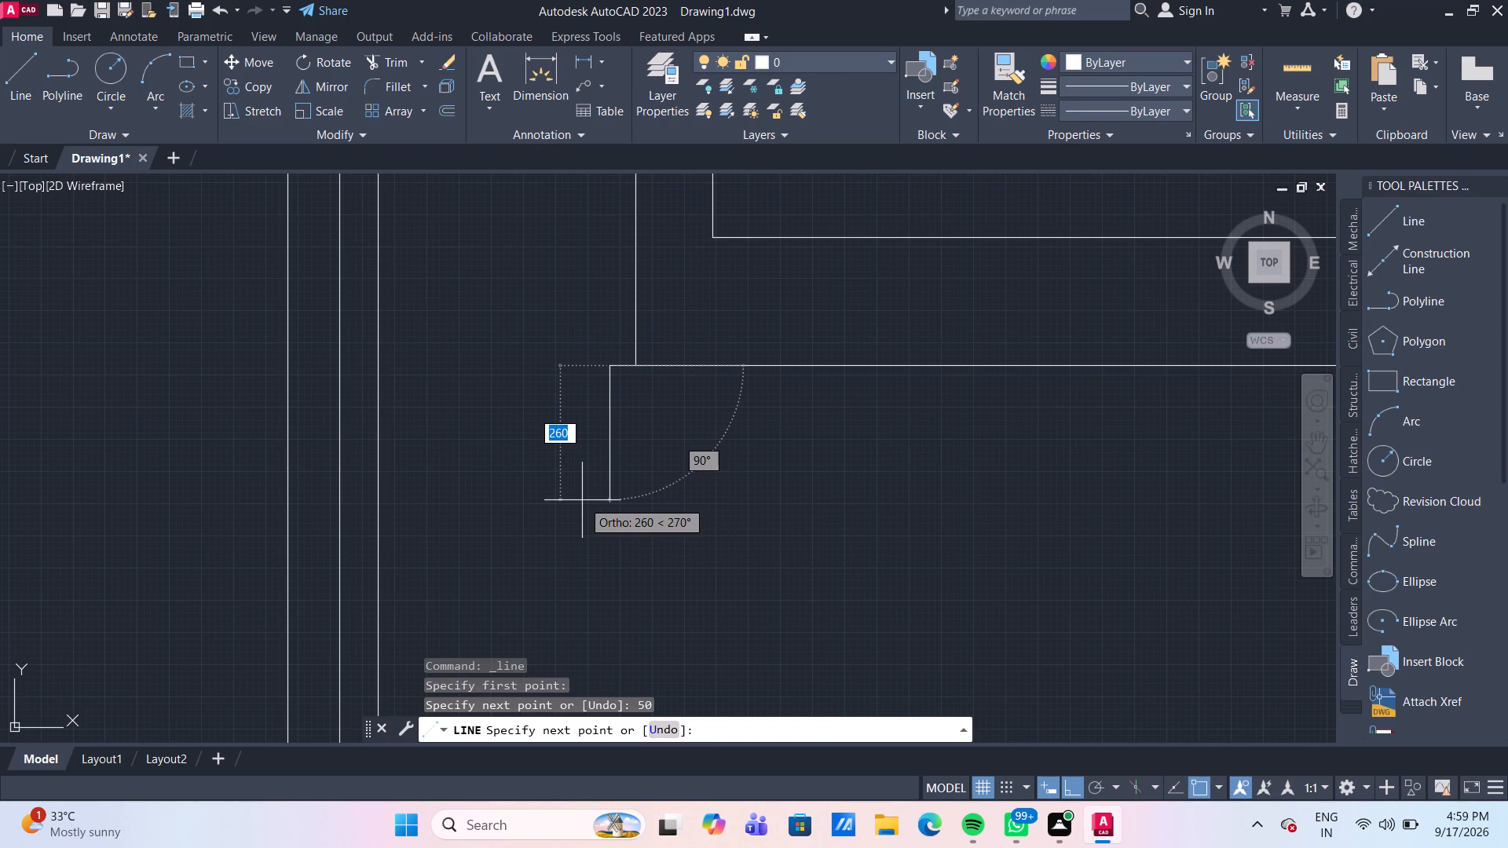
middle_drag(582, 500, 540, 375)
scroll(540, 375, down, 2)
middle_drag(580, 426, 551, 358)
scroll(551, 358, down, 1)
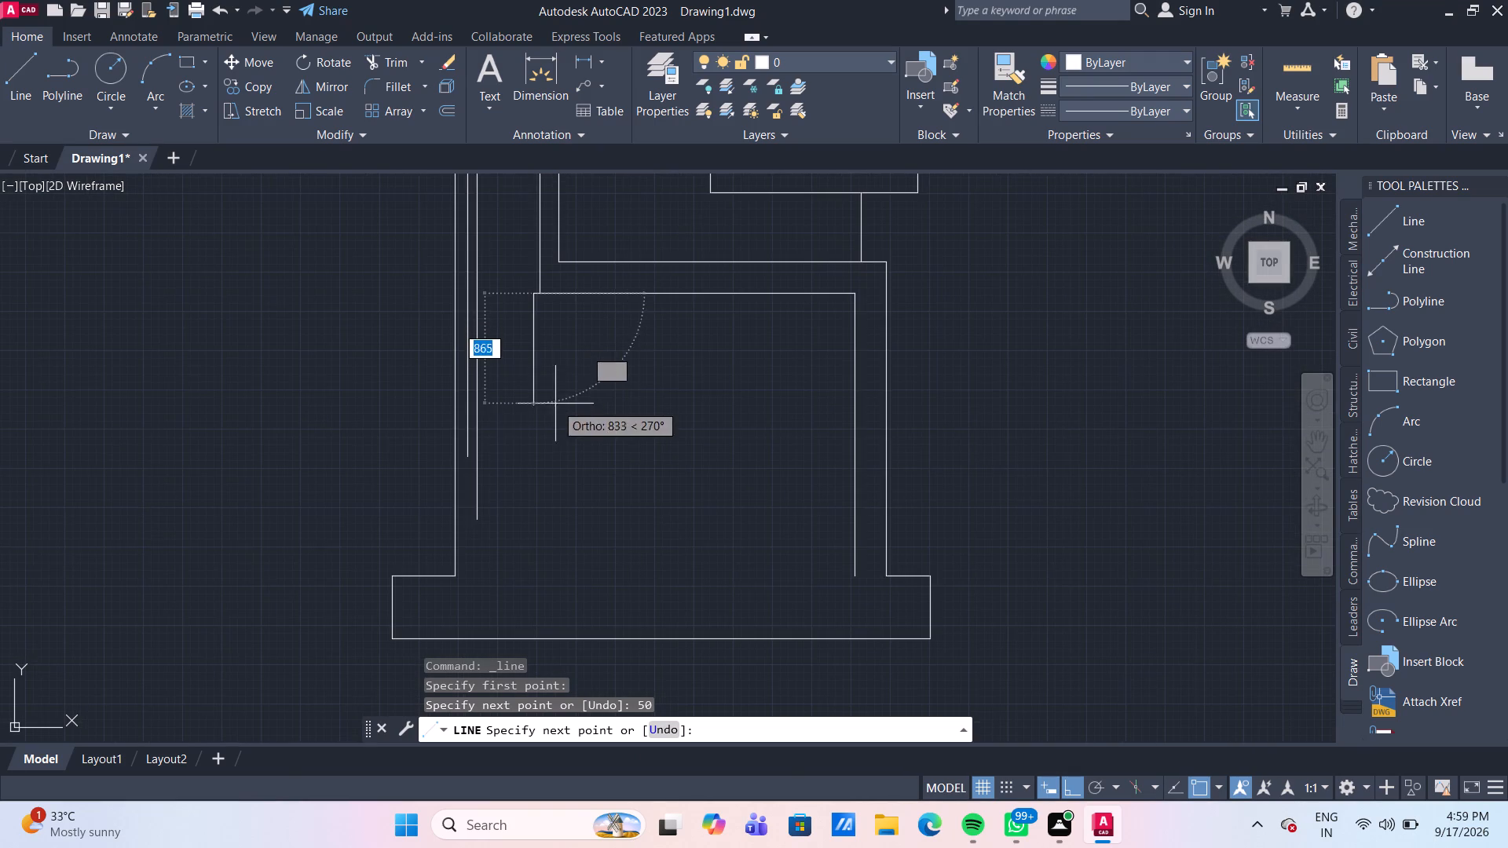
middle_drag(558, 419, 557, 385)
scroll(558, 386, down, 1)
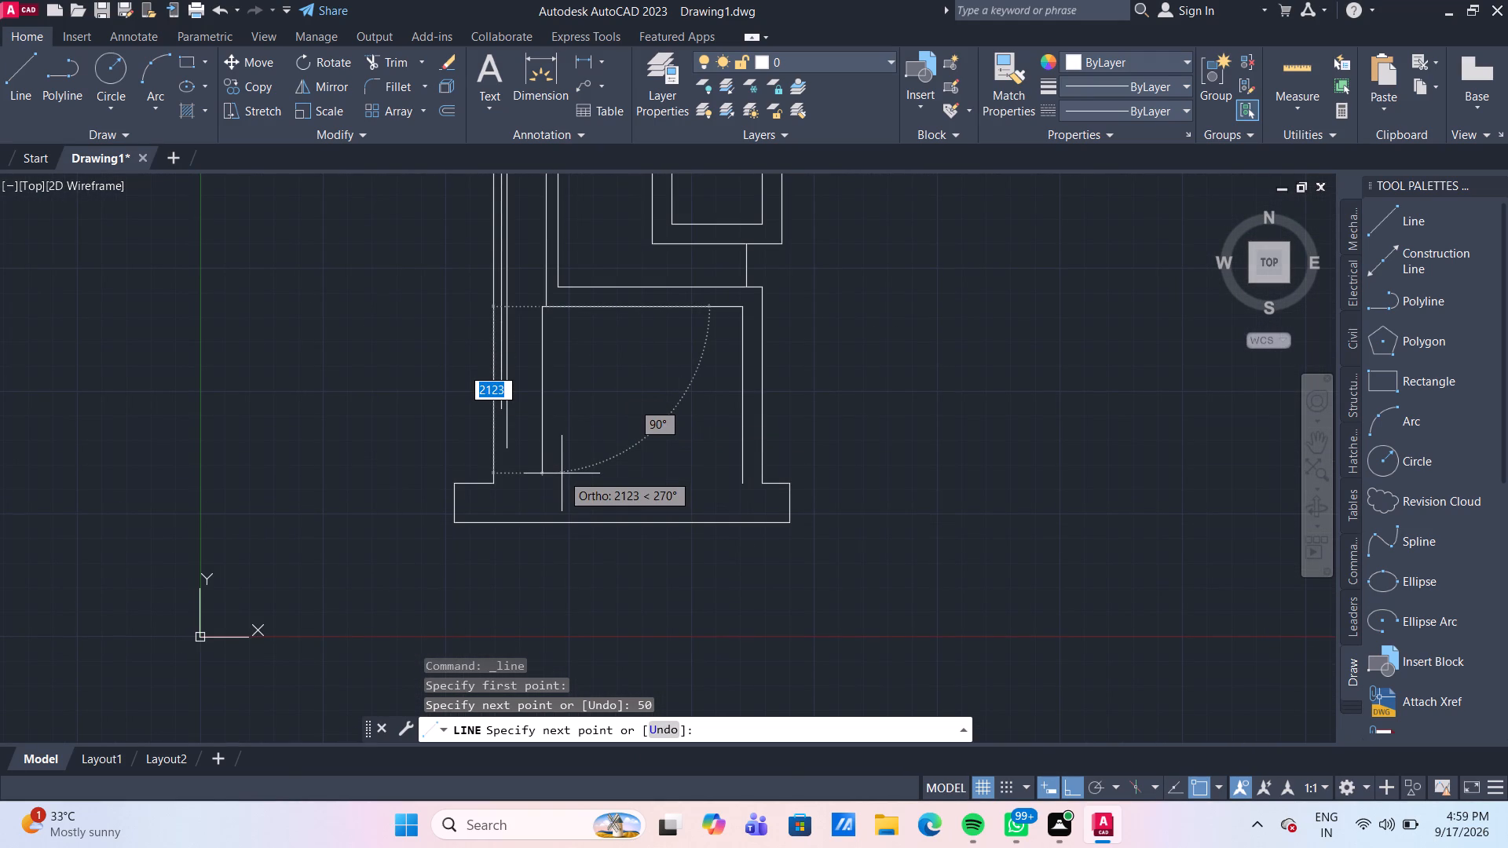
scroll(562, 473, up, 2)
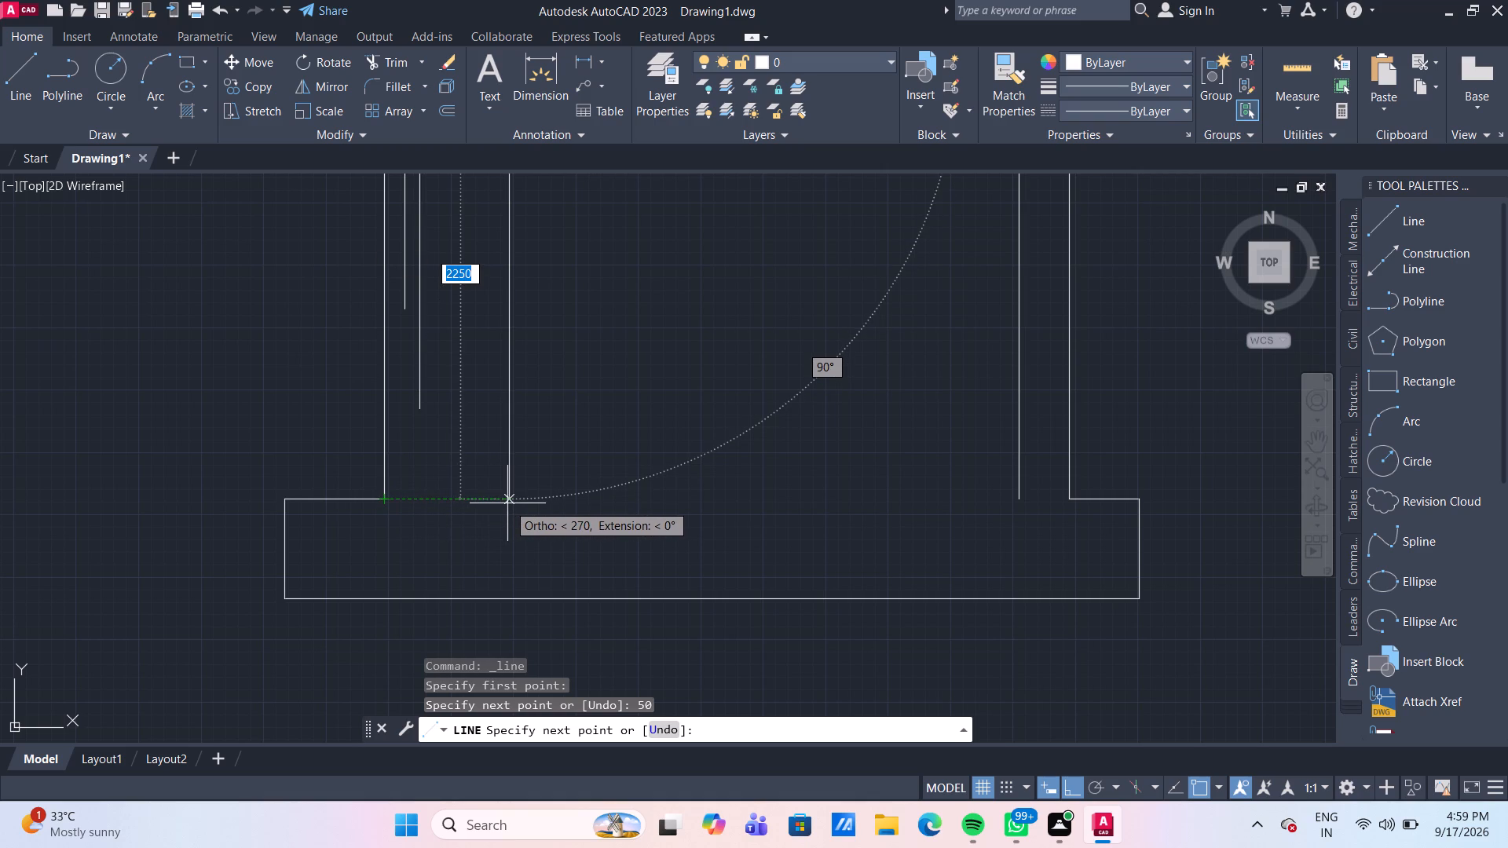
text(2300)
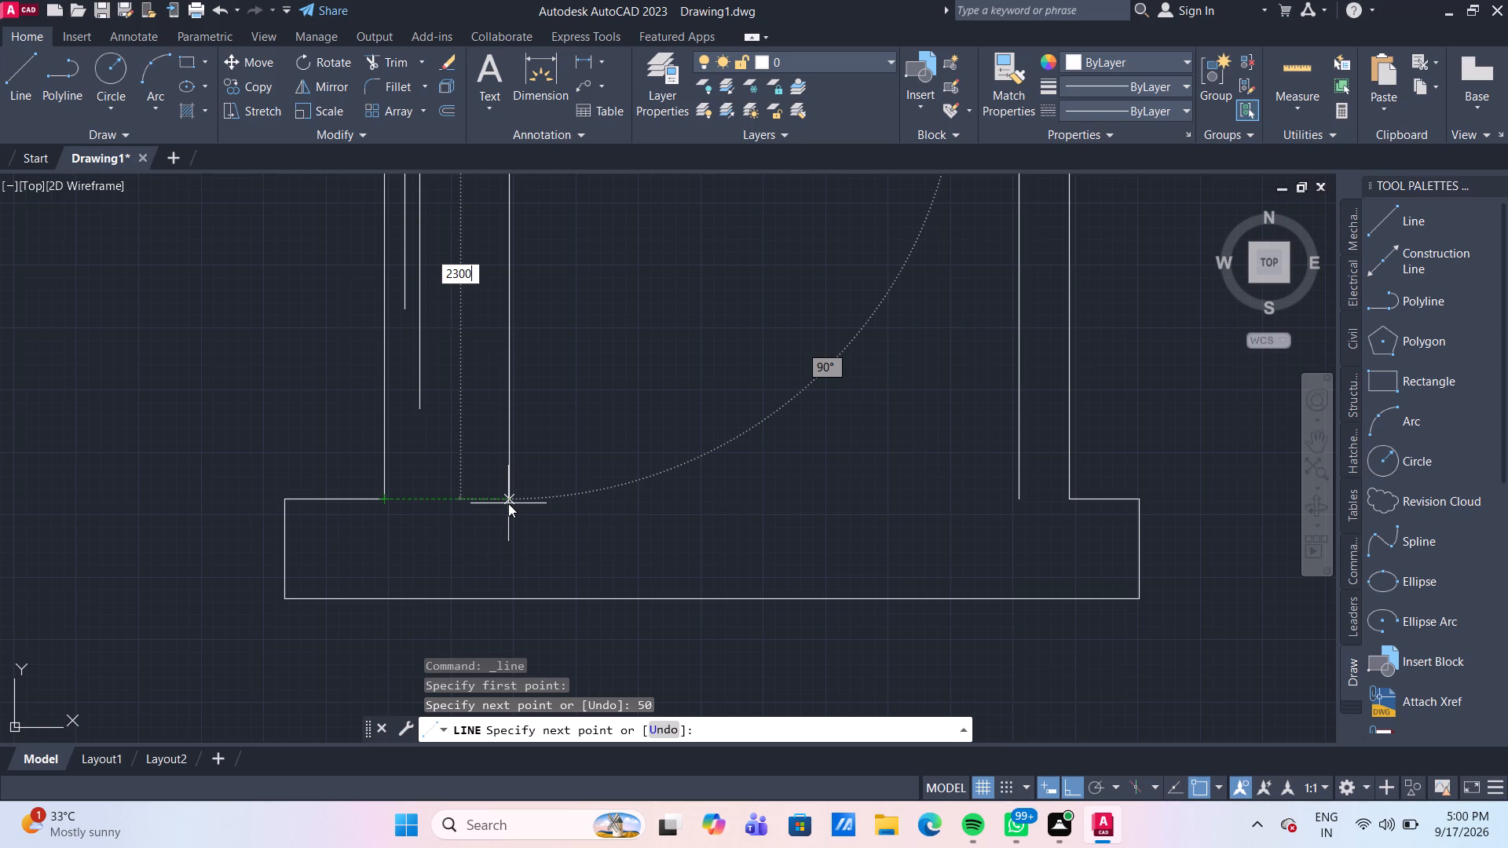
key(Return)
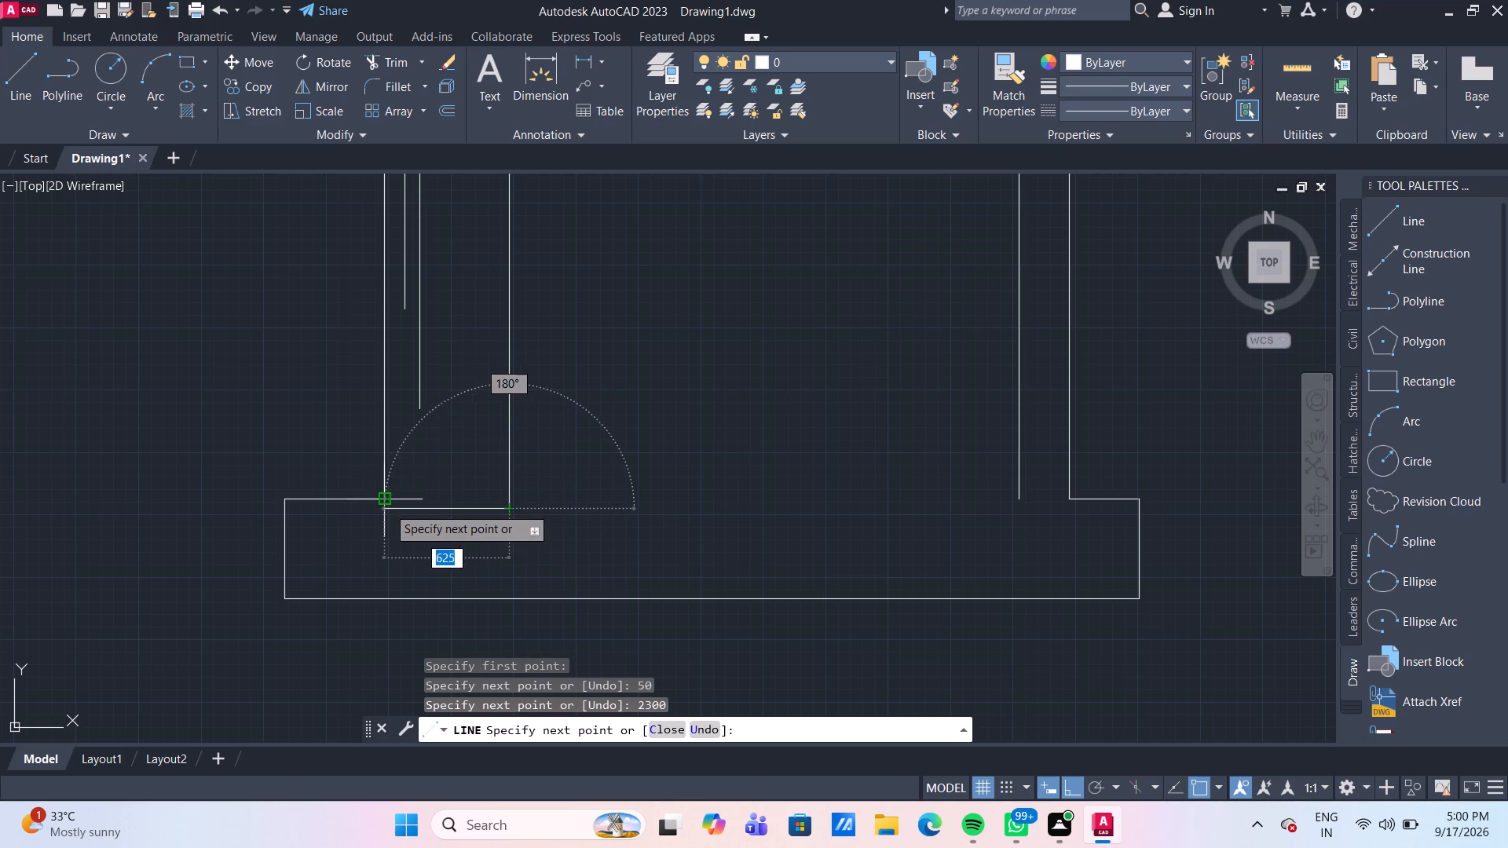
Continue the line 625 mm to the left and finish it up at the inner end of the base's left ledge.
scroll(387, 506, up, 2)
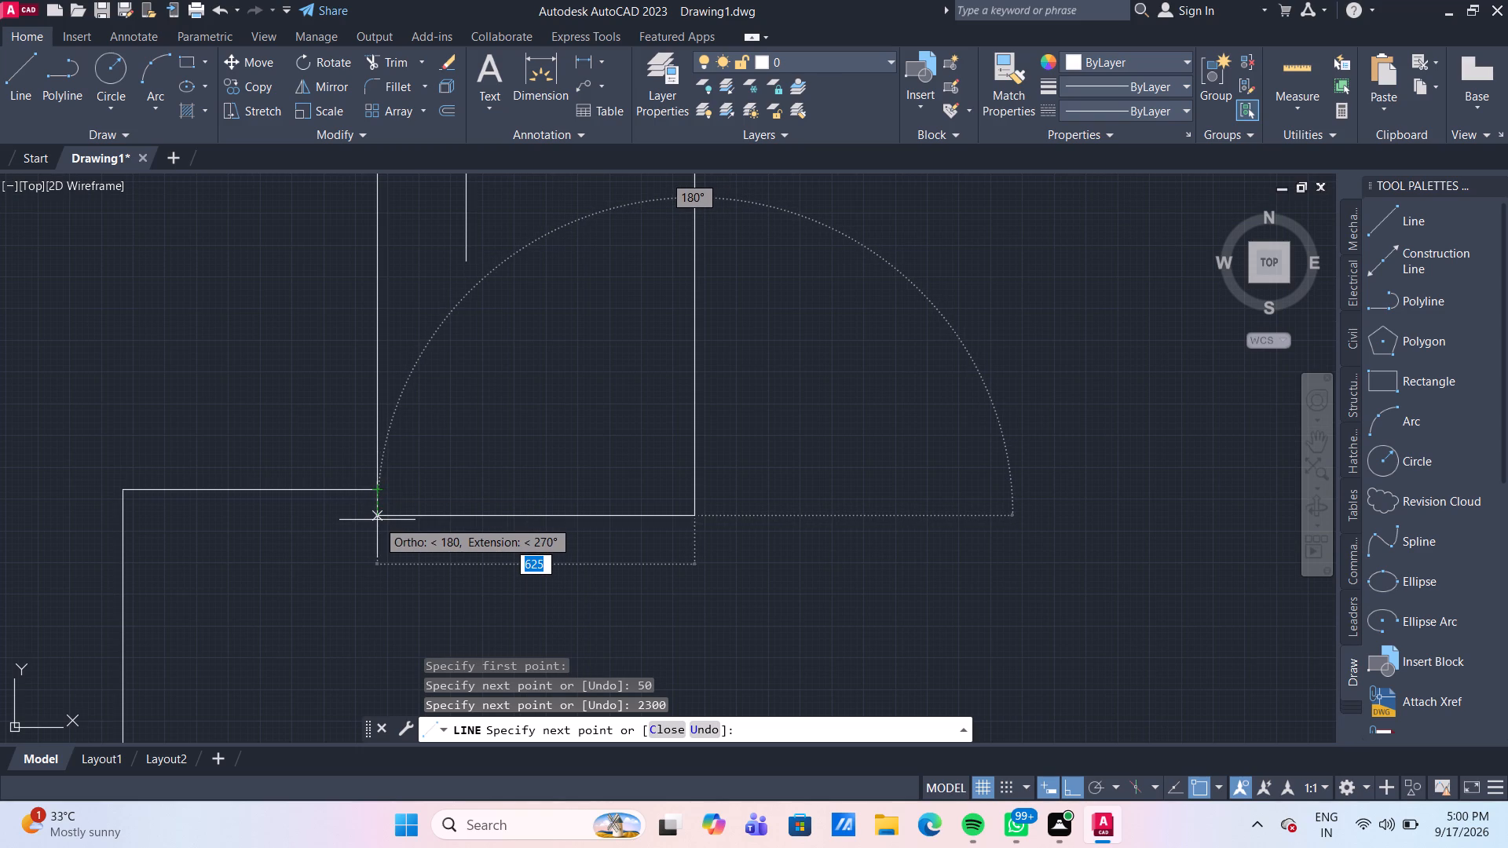
text(625)
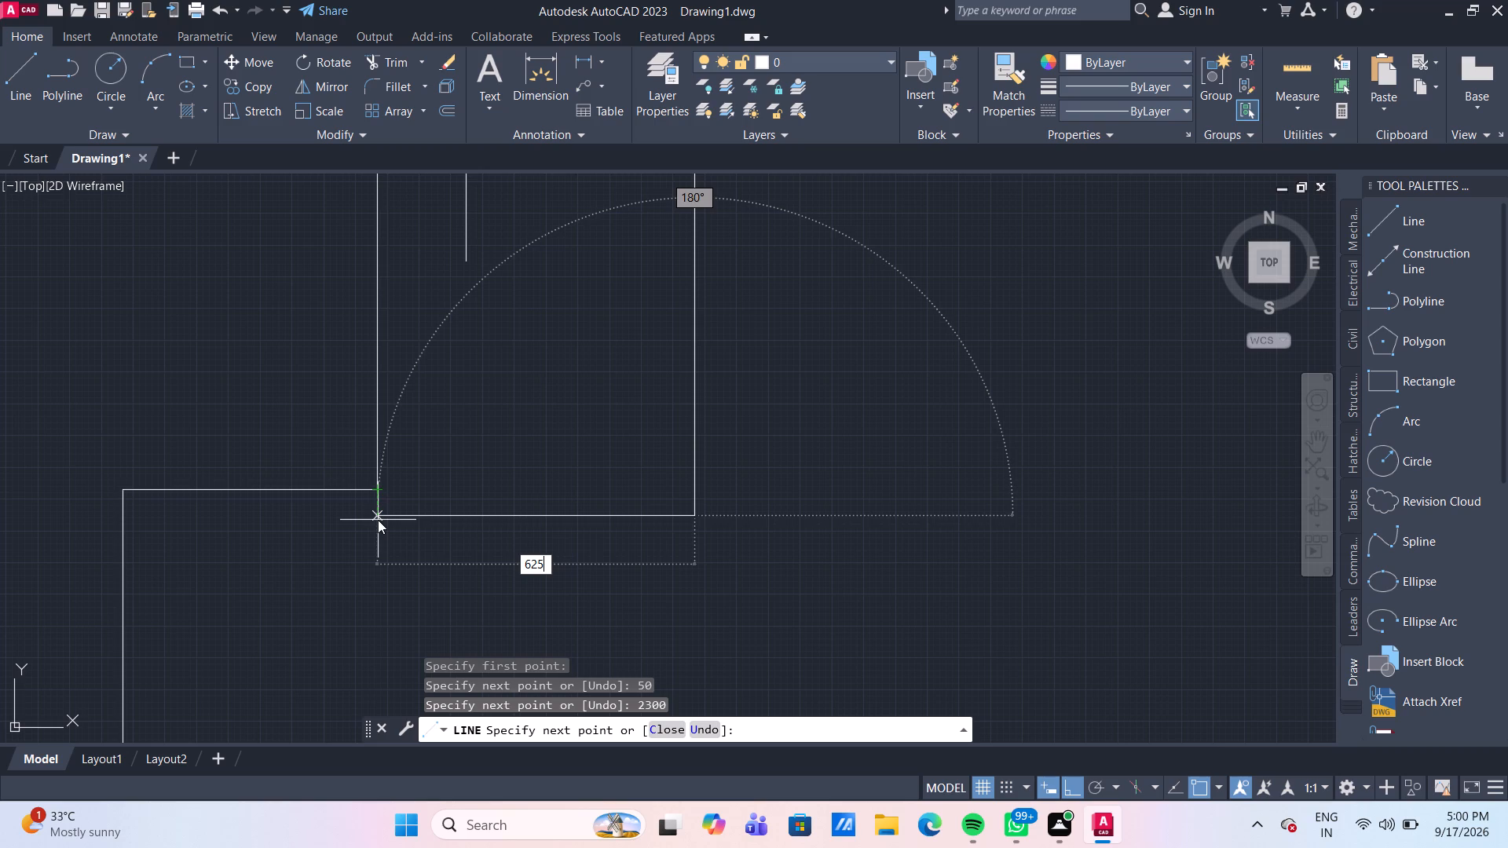
key(Return)
scroll(386, 486, up, 1)
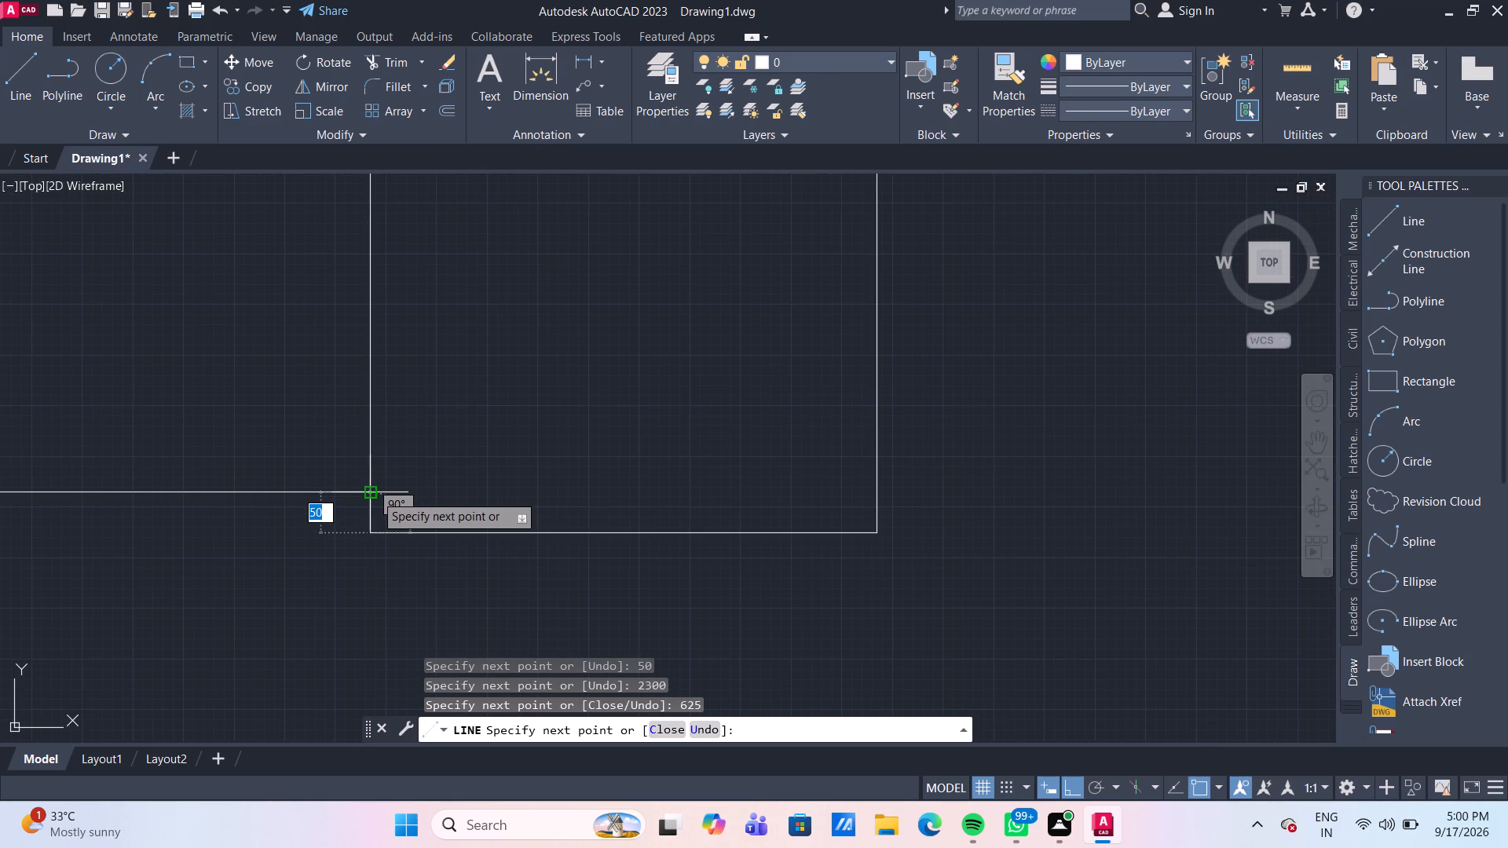
click(375, 494)
key(Return)
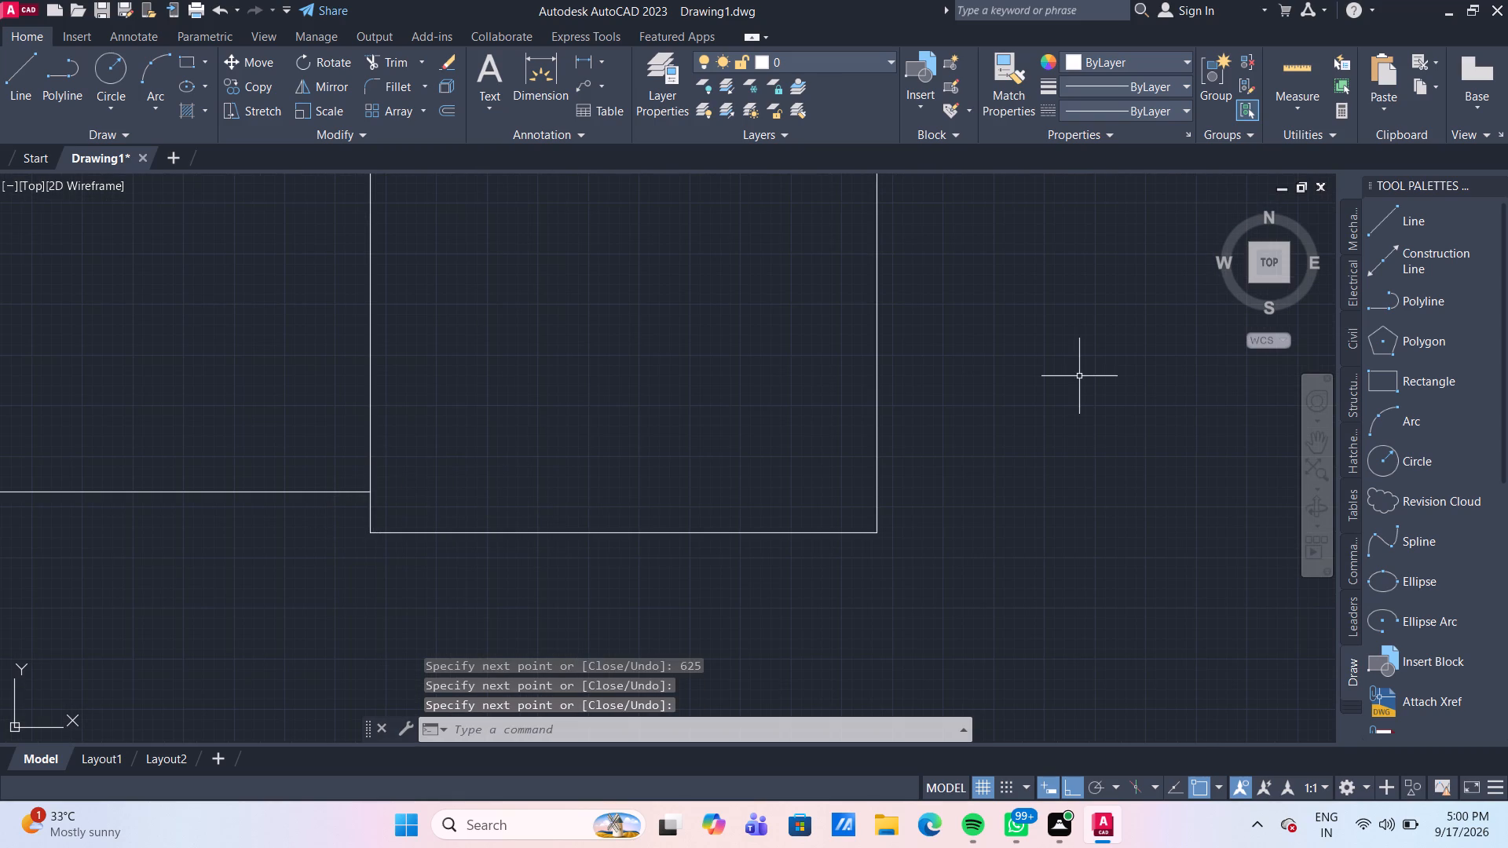
Extend the two short inner left verticals down to the 625 mm bottom line using a fence selection.
scroll(1081, 377, down, 2)
scroll(910, 373, down, 3)
middle_drag(909, 370, 627, 439)
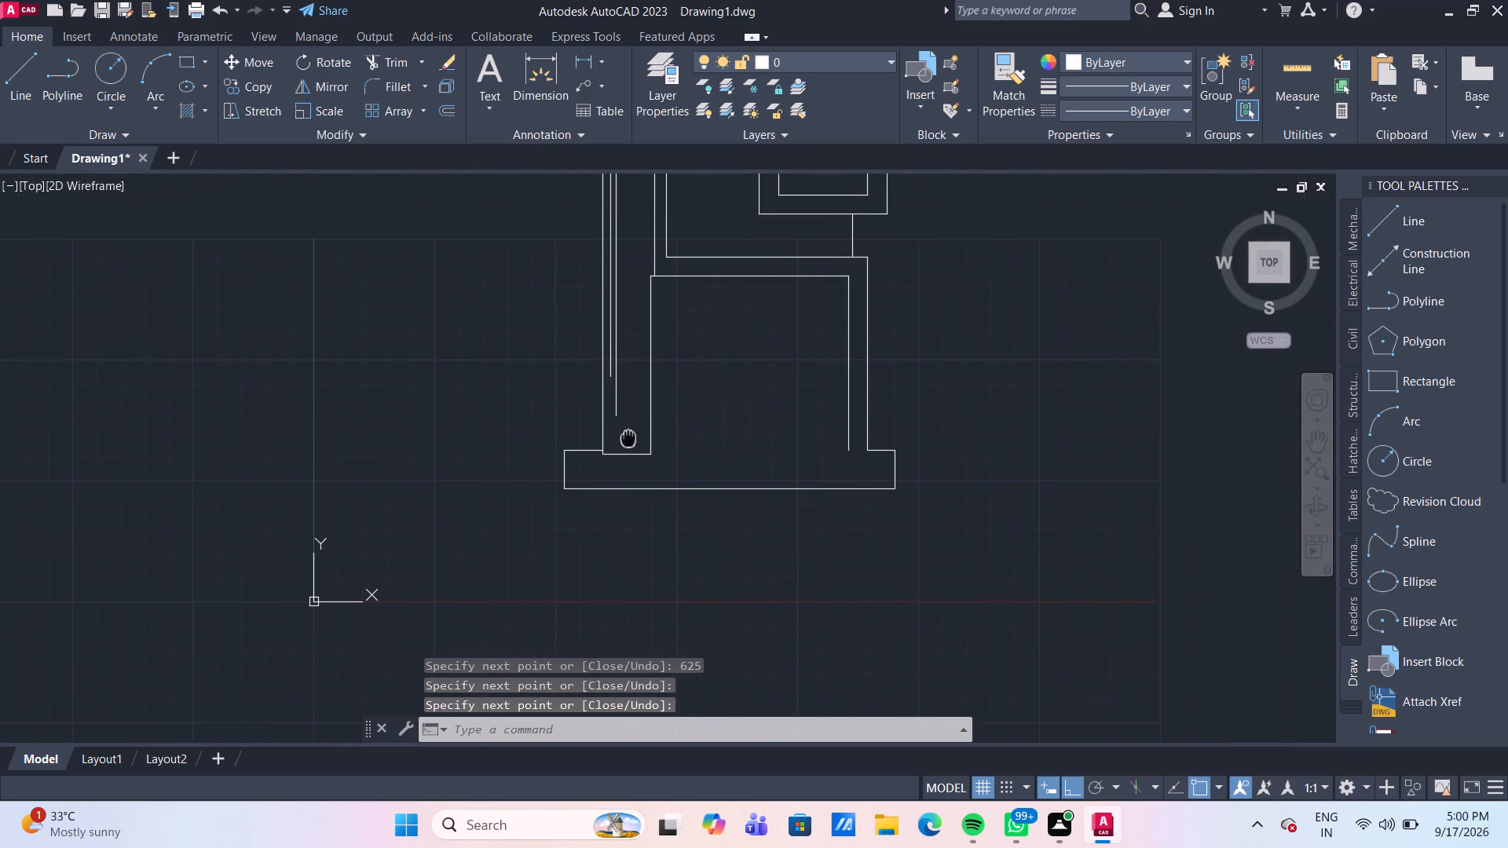
middle_drag(627, 439, 628, 440)
scroll(628, 390, up, 2)
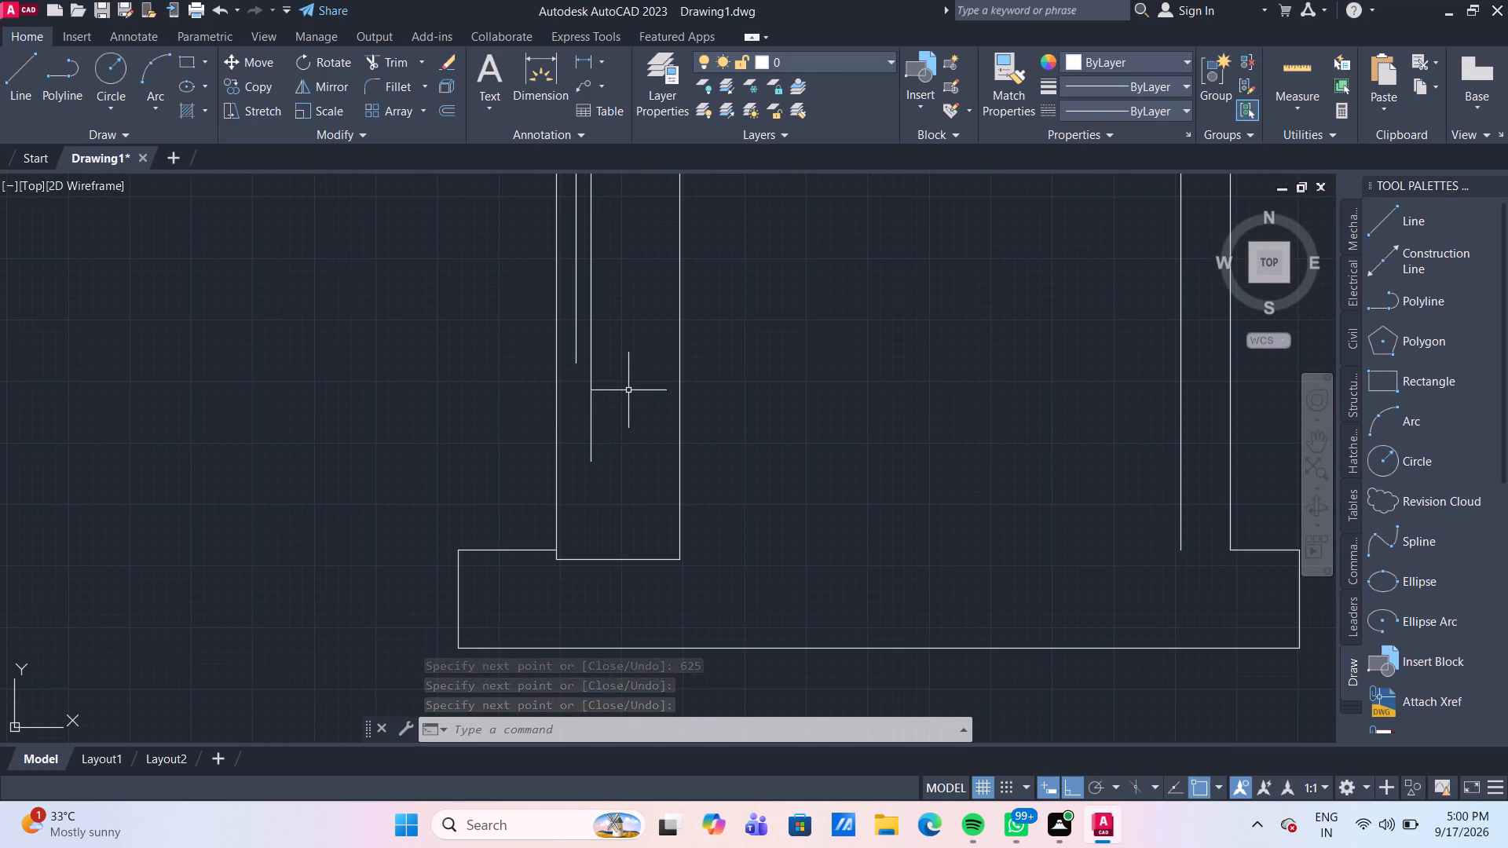
text(EX)
key(Return)
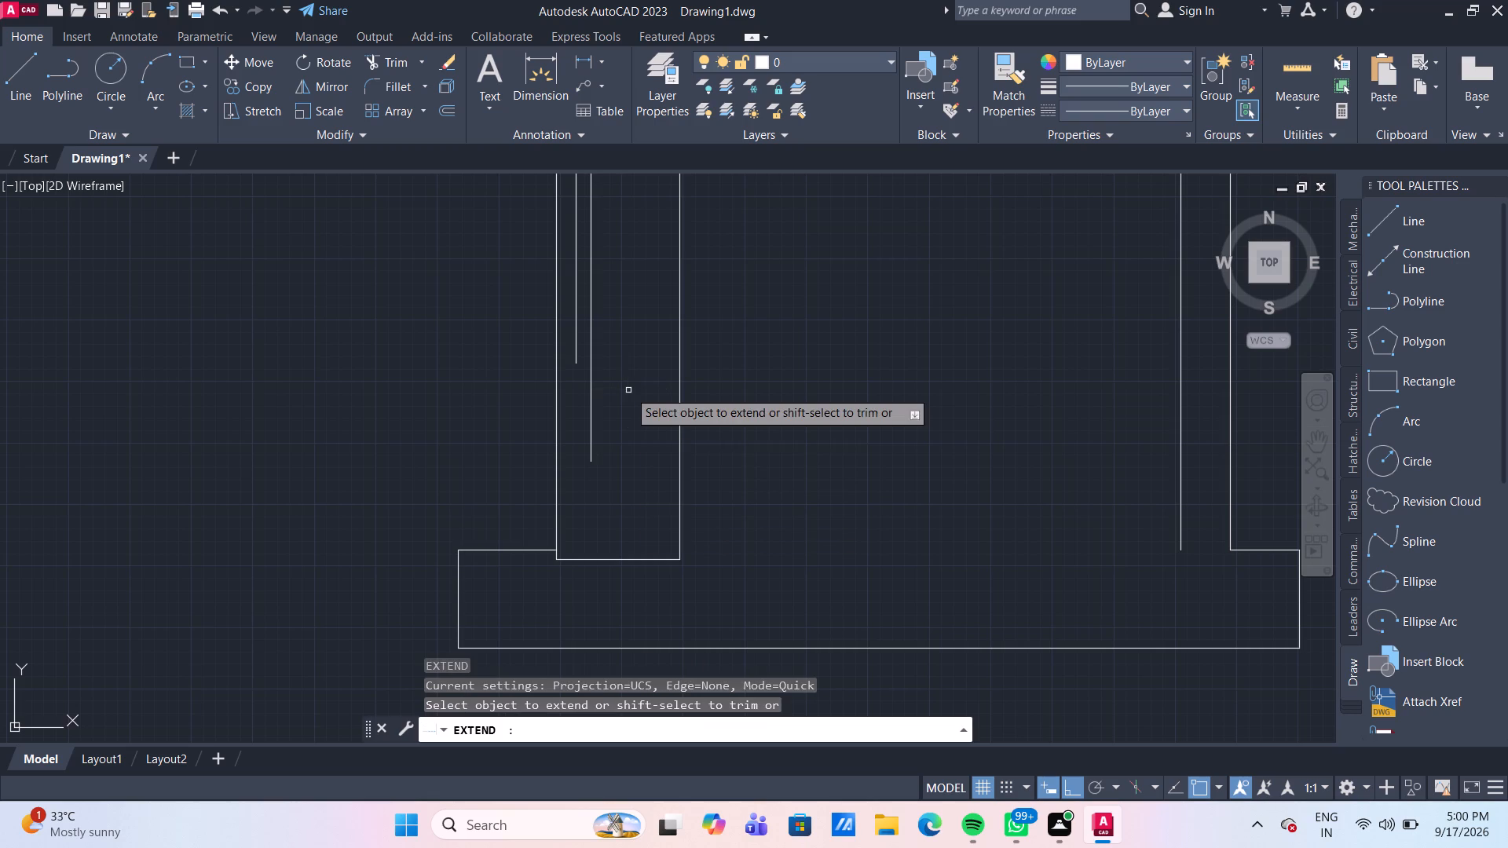
click(619, 365)
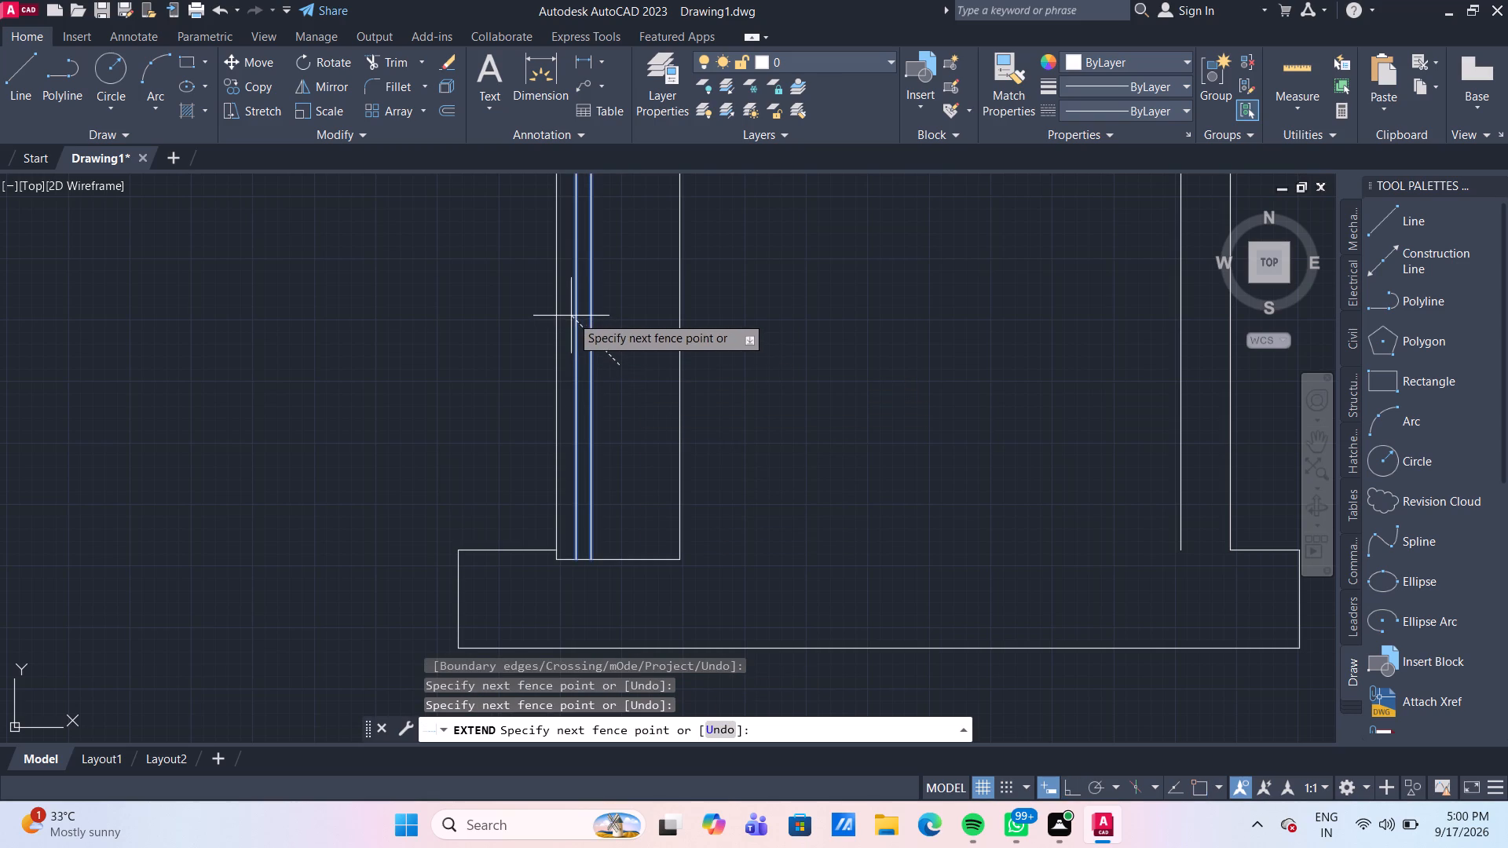
click(571, 316)
scroll(646, 330, down, 3)
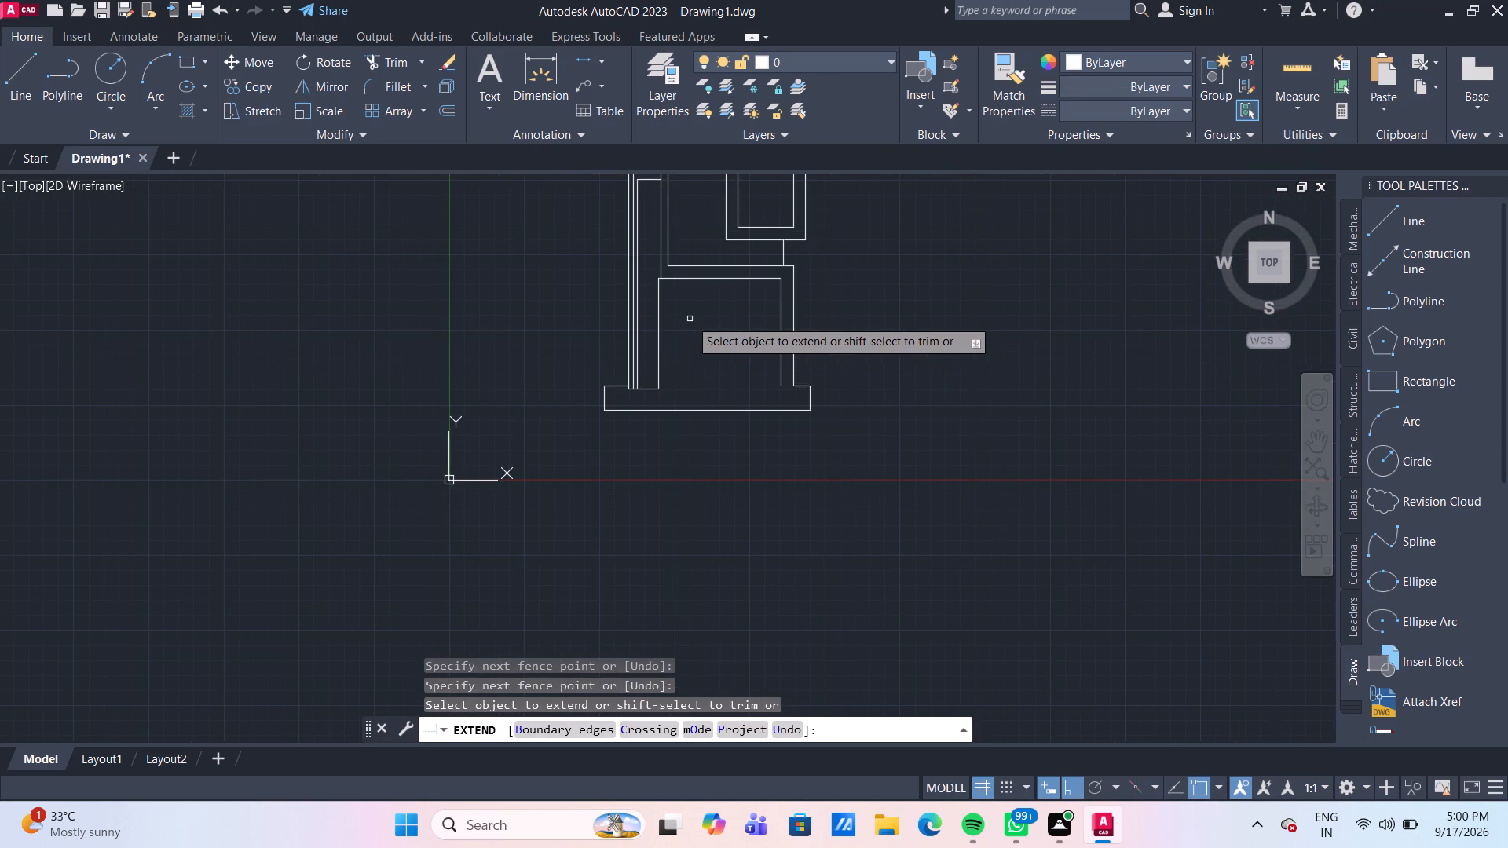
middle_drag(690, 319, 697, 371)
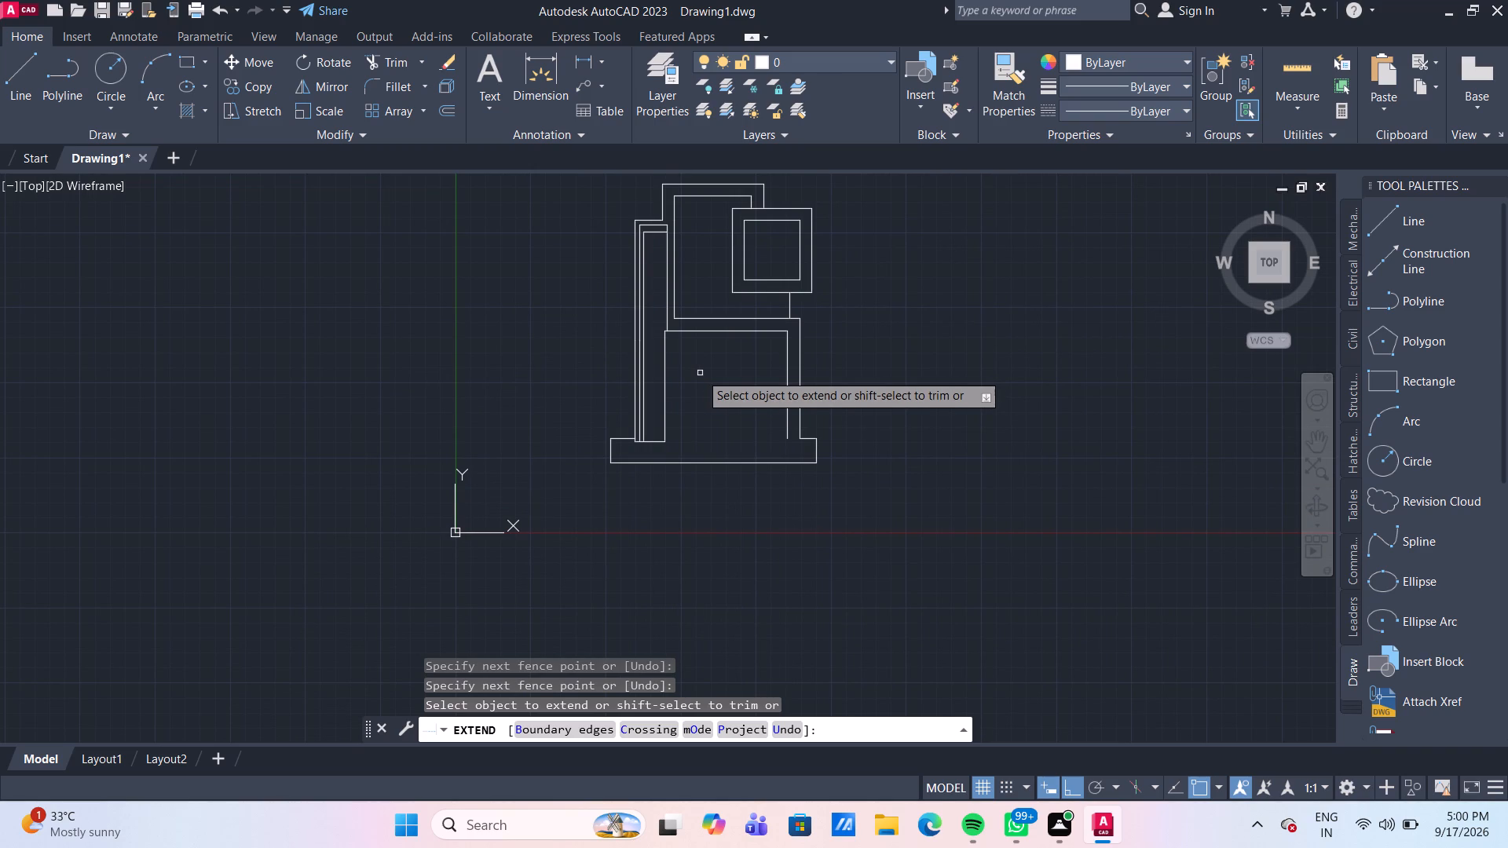
Start a line at the lower end of the inner right vertical above the base and draw it 100 mm straight down.
scroll(714, 403, up, 2)
middle_click(719, 403)
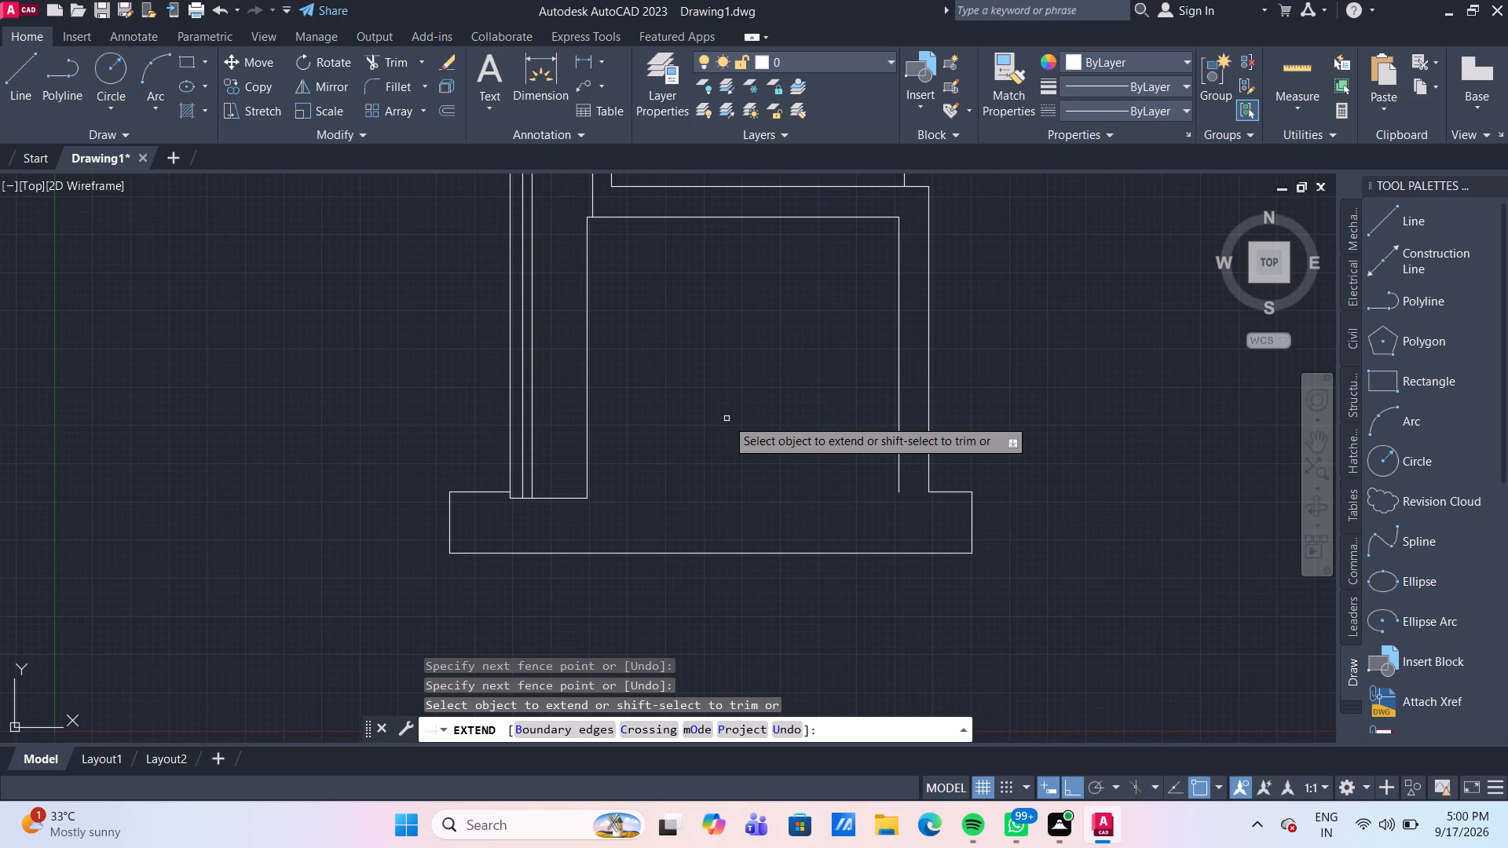
key(Escape)
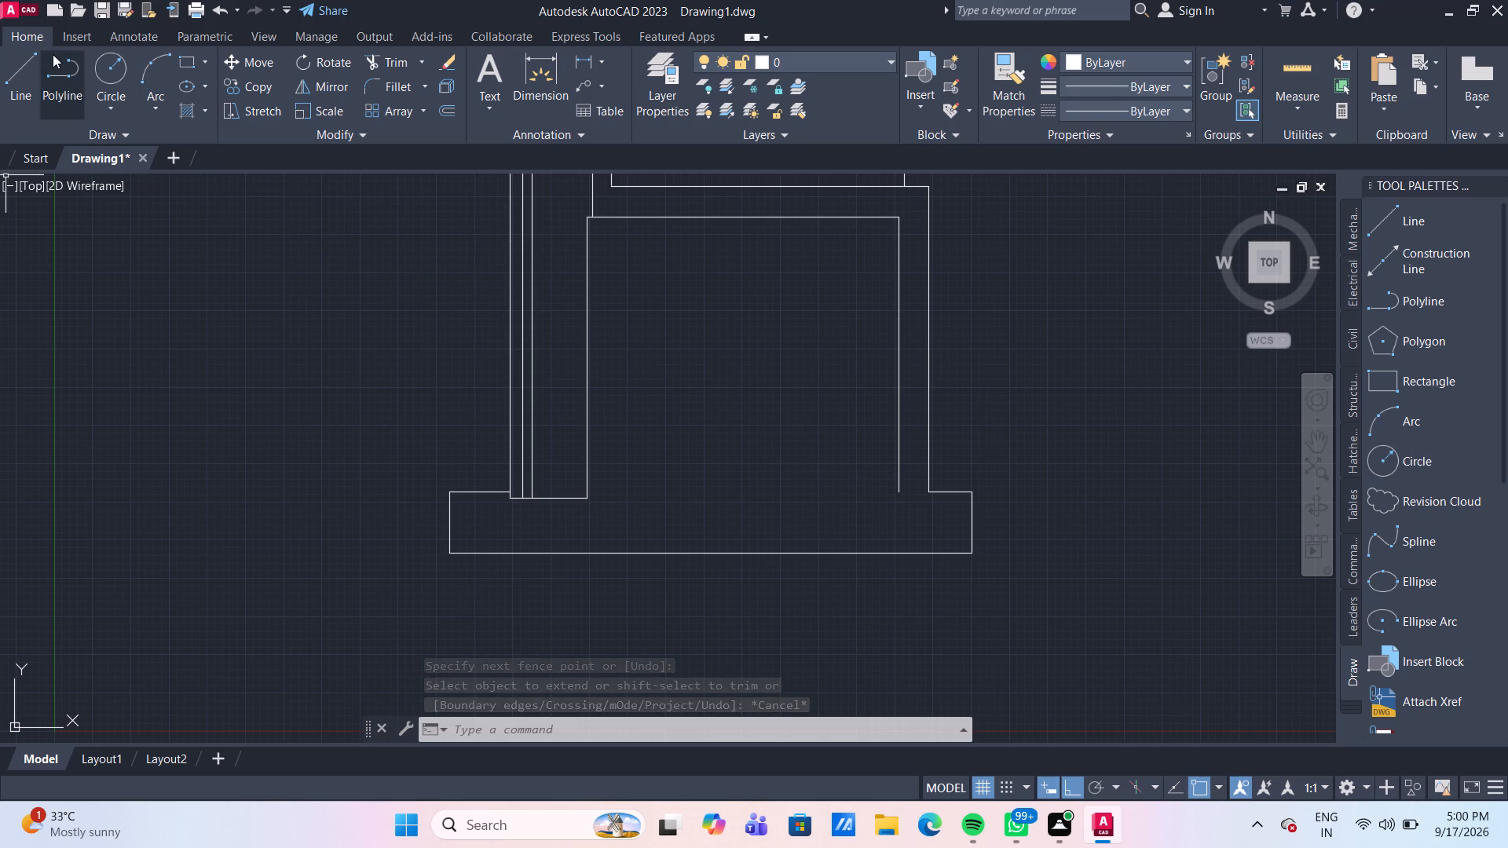
click(8, 81)
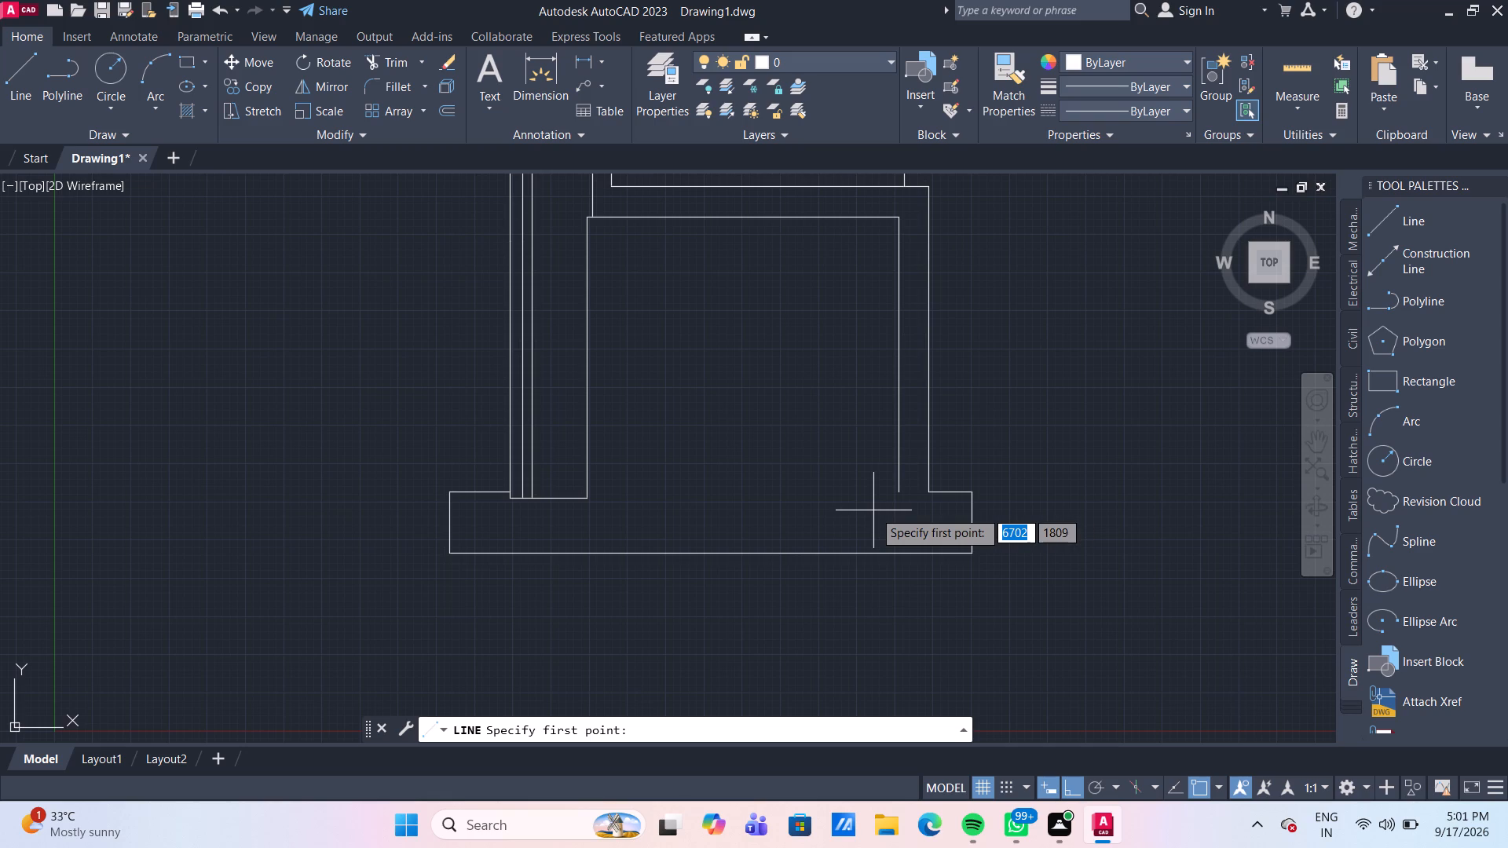
scroll(902, 499, up, 1)
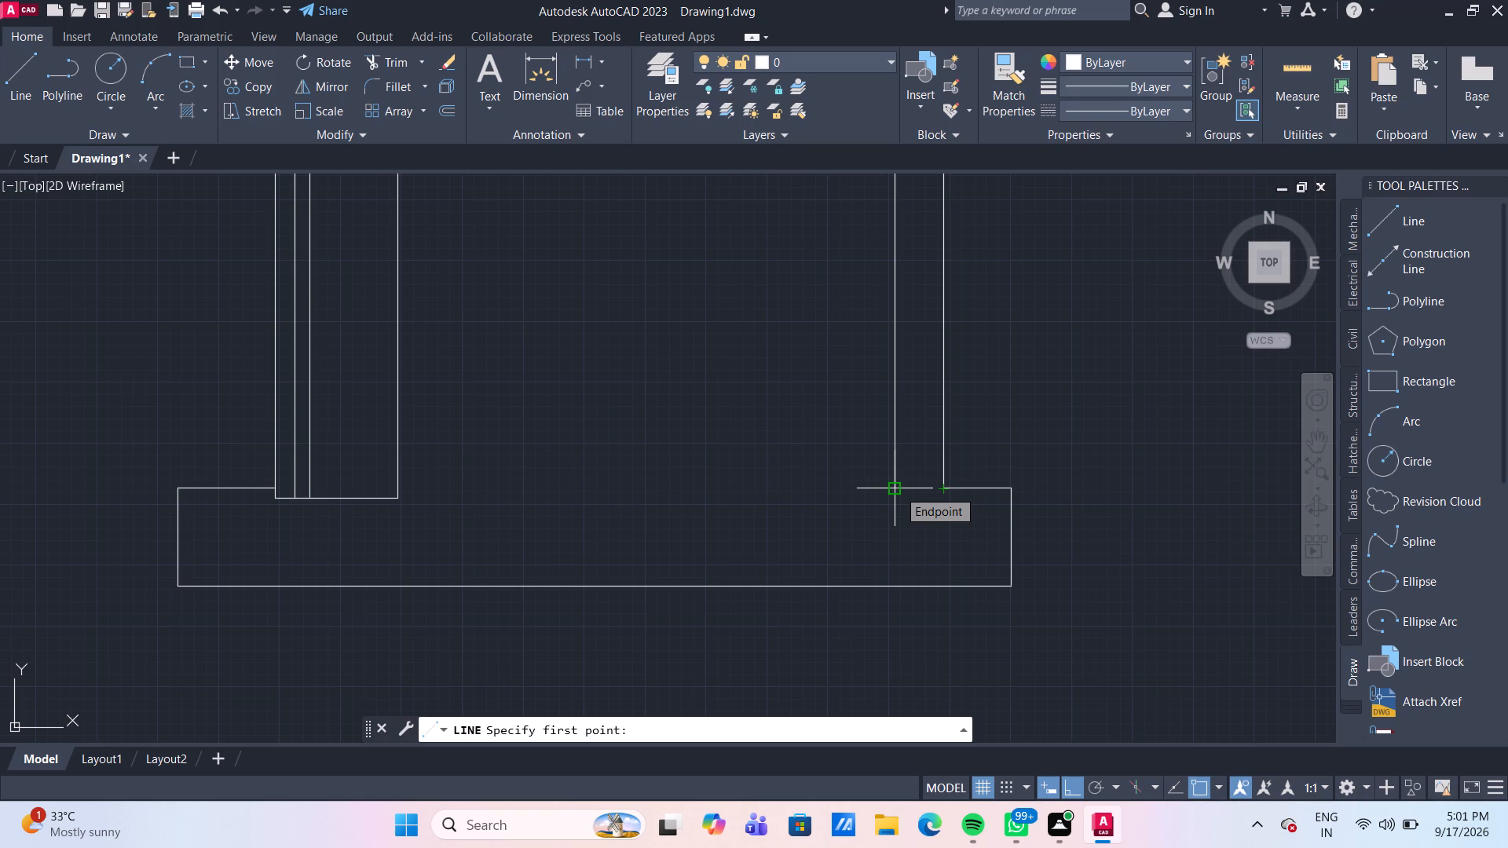
click(898, 489)
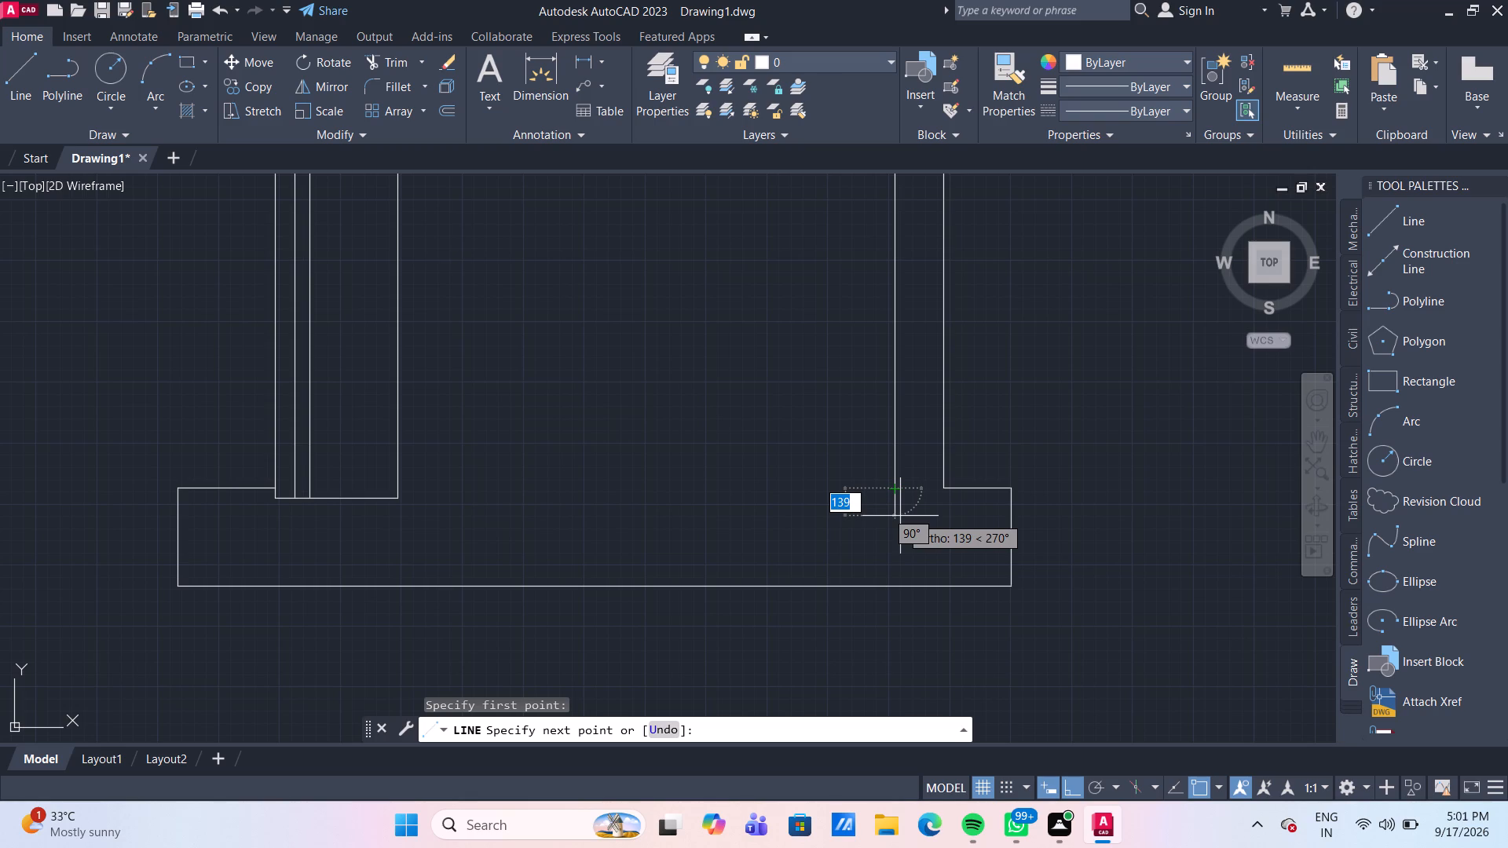
text(100)
key(Return)
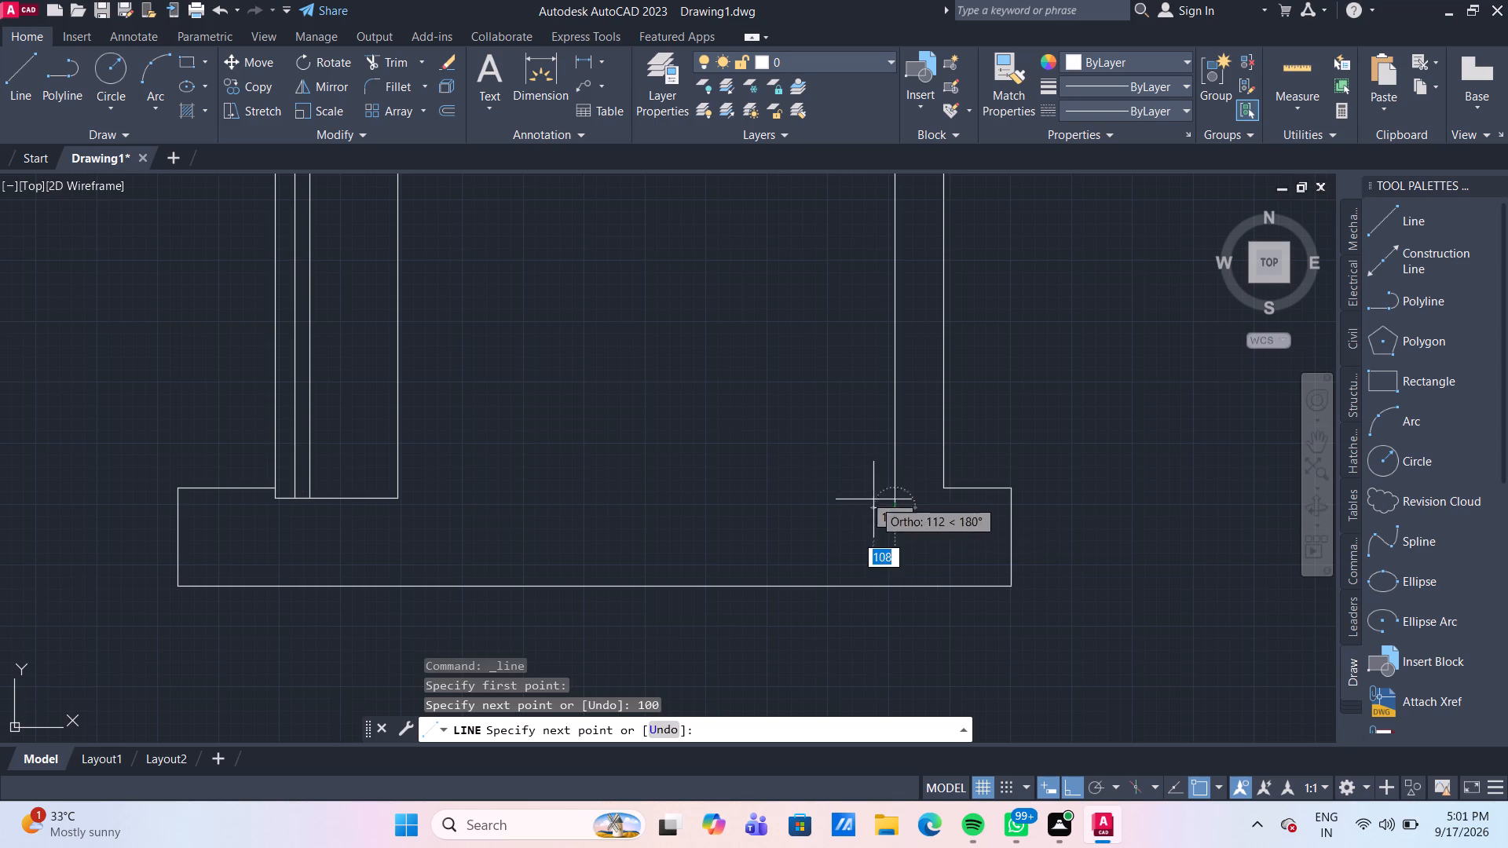
Continue the line 2550 mm to the left and finish it 50 mm up at the right end of the 625 mm bottom line.
scroll(932, 504, up, 2)
scroll(664, 538, down, 1)
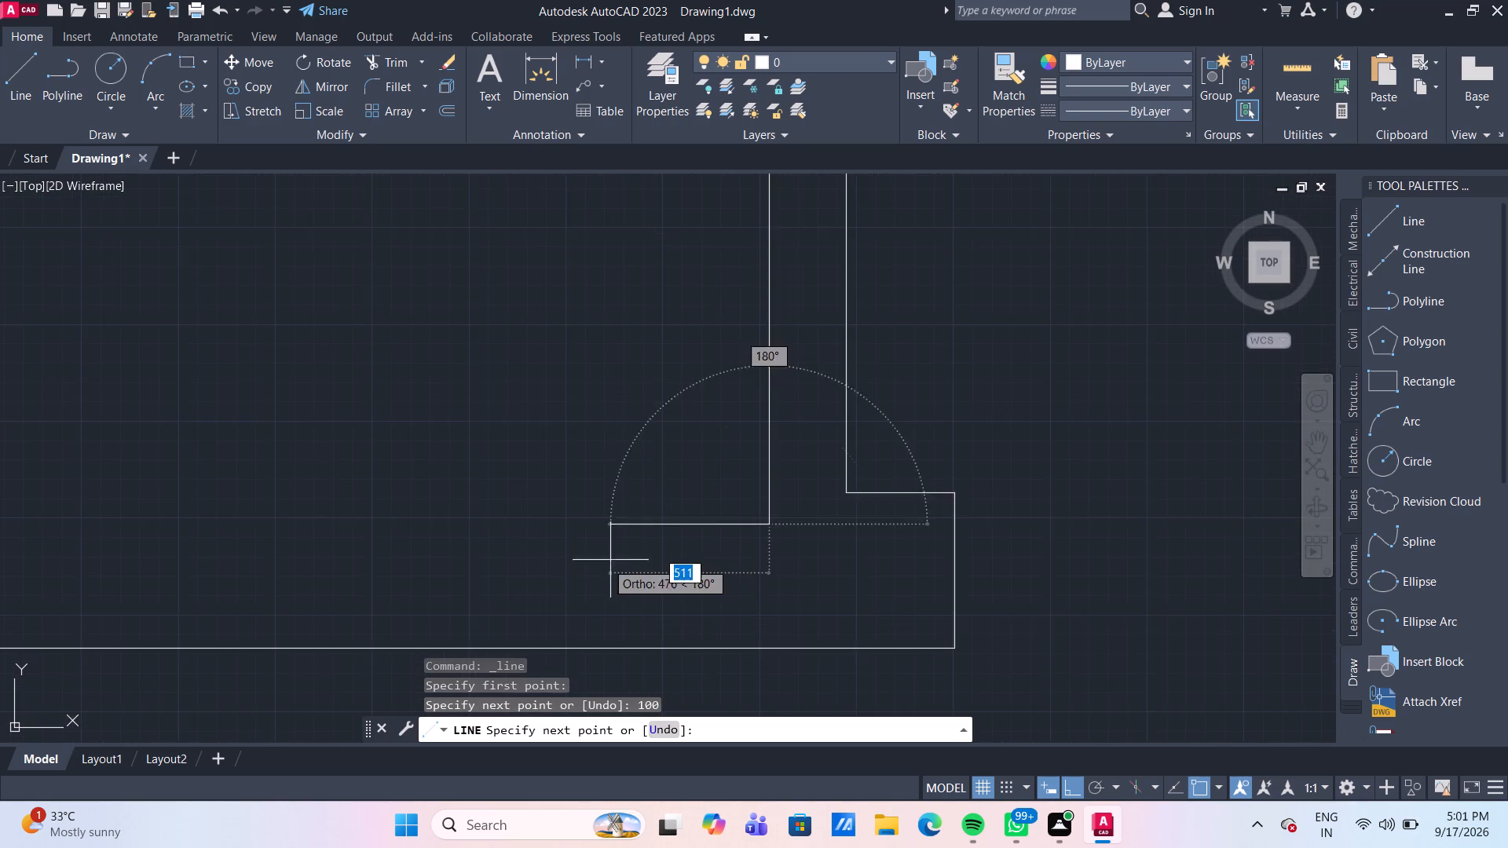
scroll(595, 566, down, 4)
scroll(498, 566, up, 2)
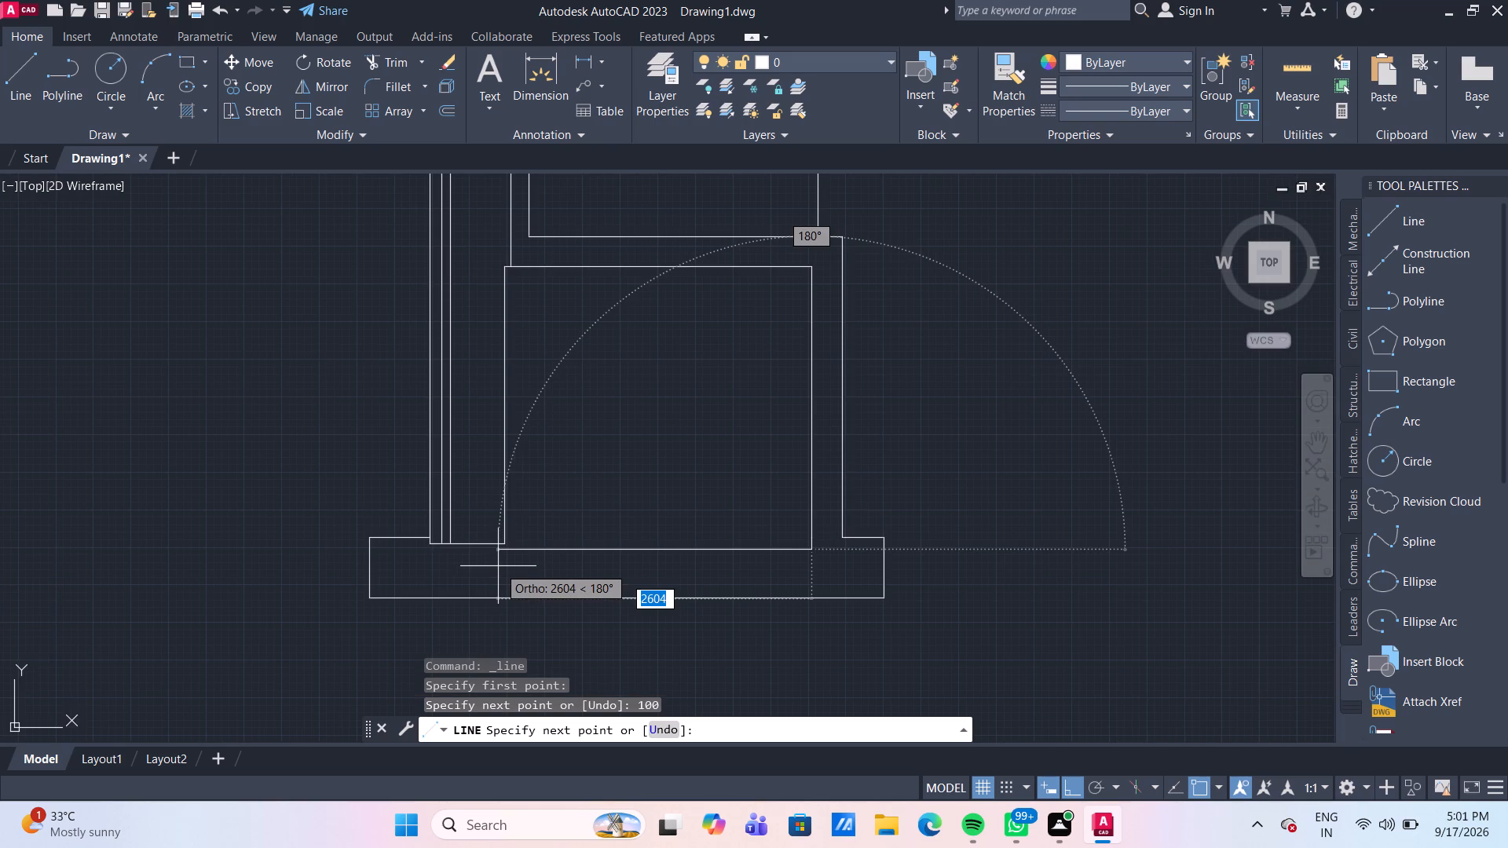
scroll(498, 566, up, 2)
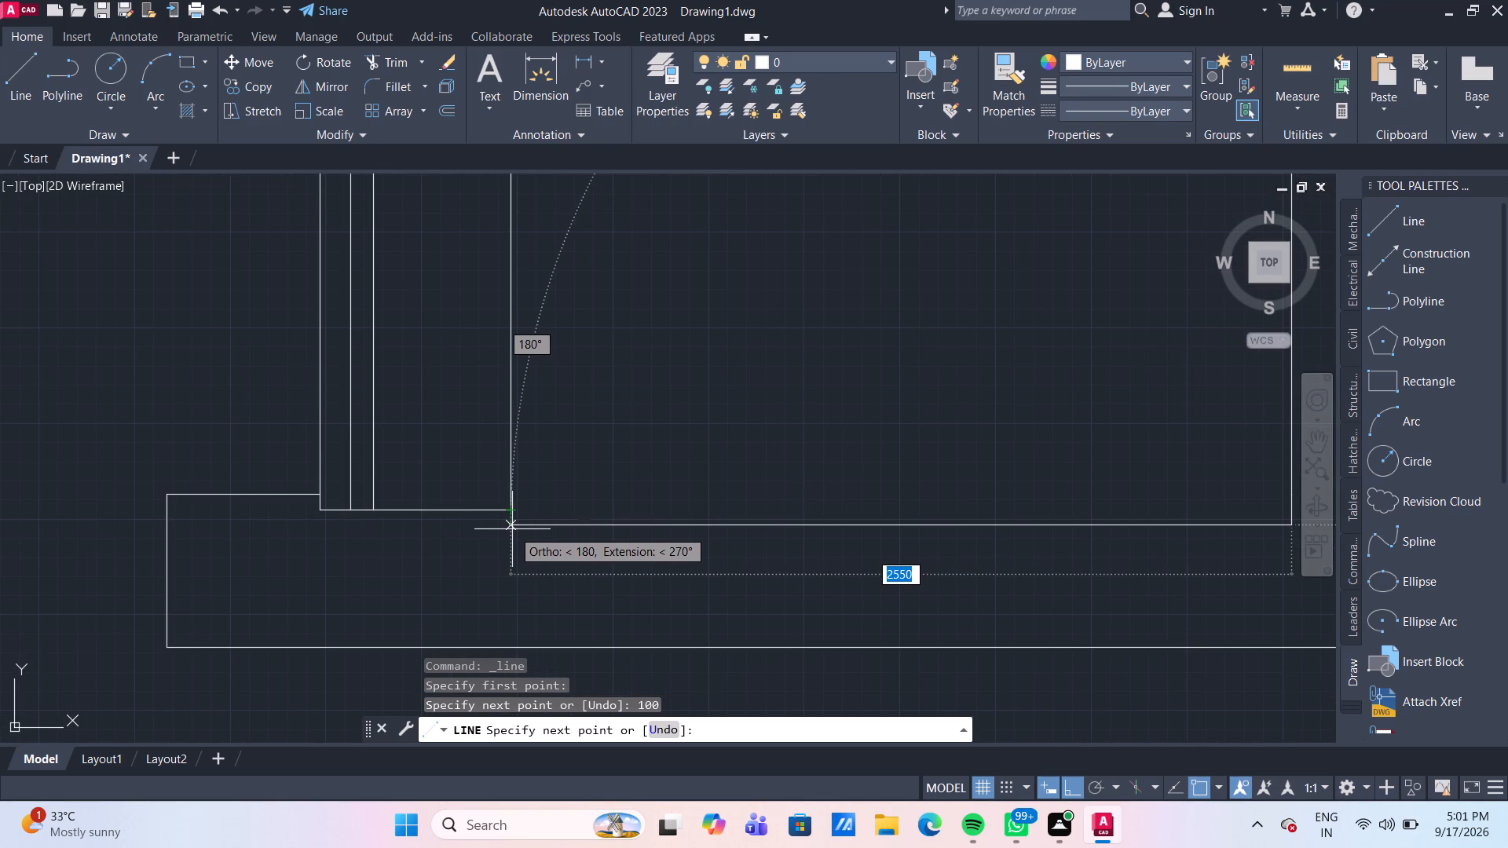
click(512, 529)
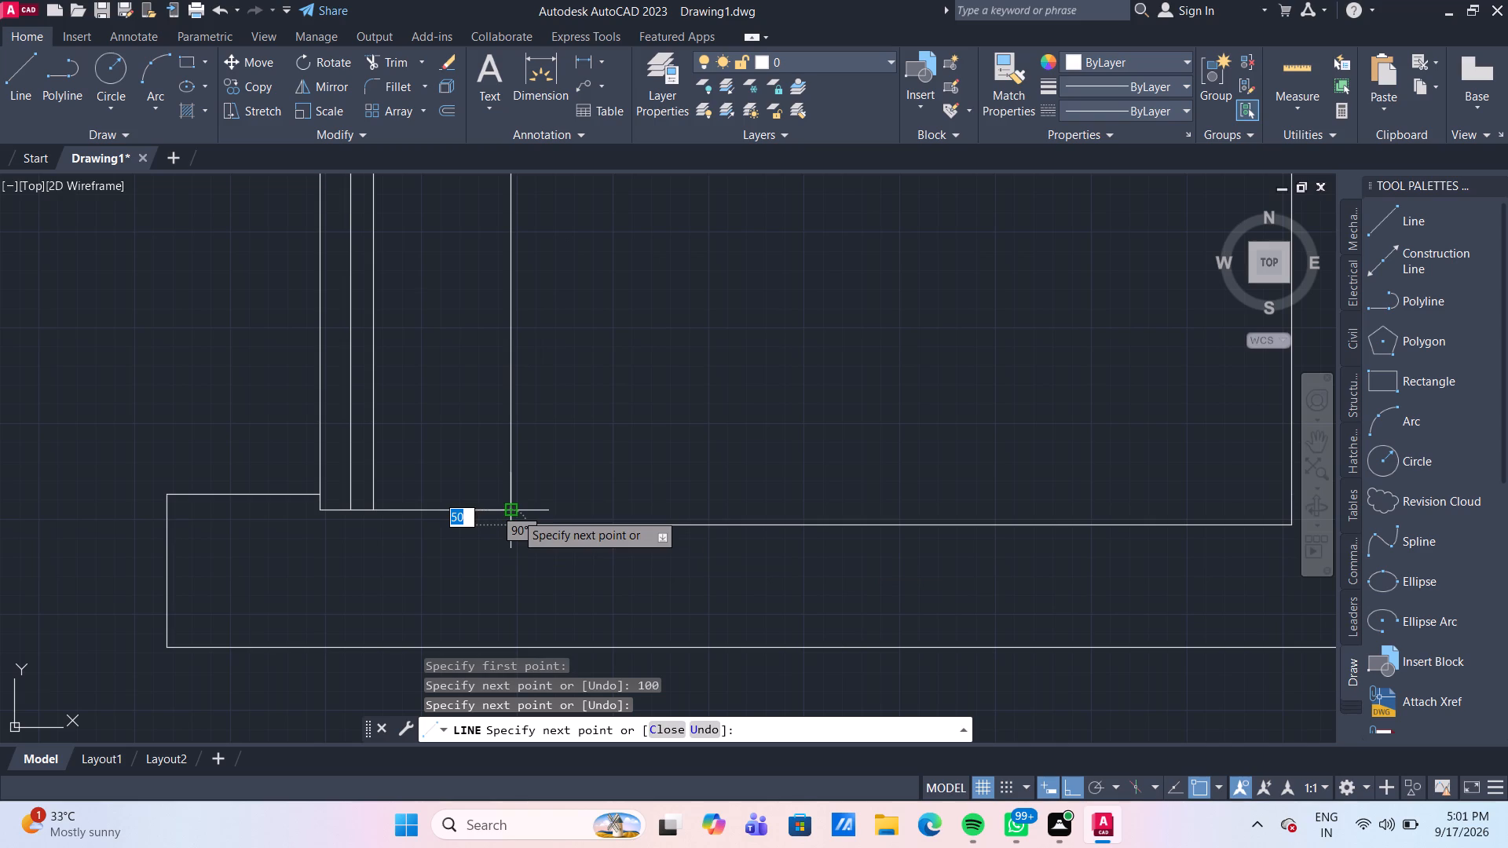
click(515, 513)
key(Return)
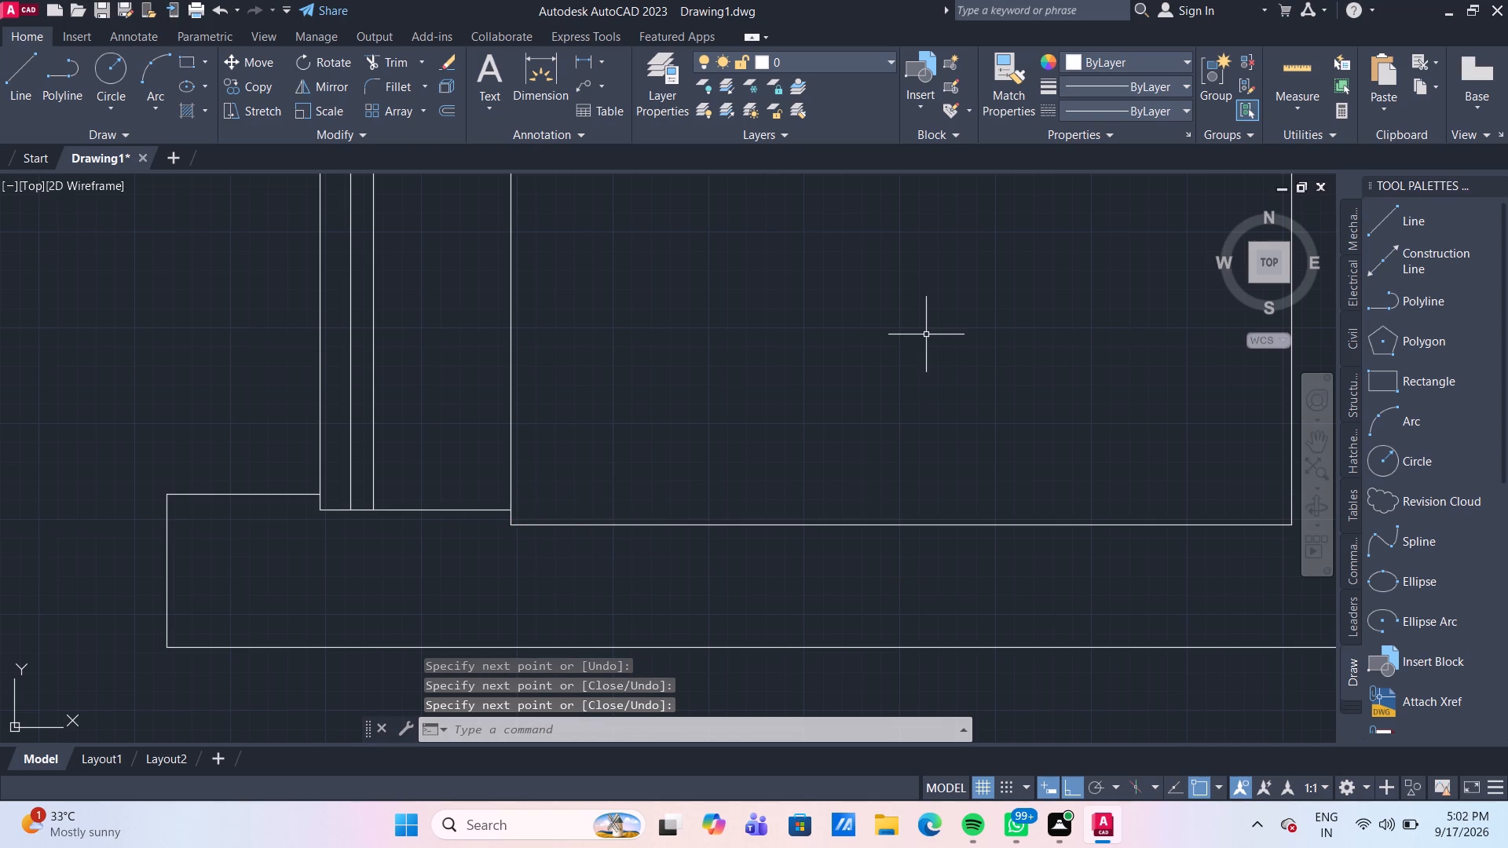
Inspect the newly closed bottom of the lower rectangle and the overall outline.
scroll(928, 334, down, 3)
scroll(928, 405, up, 1)
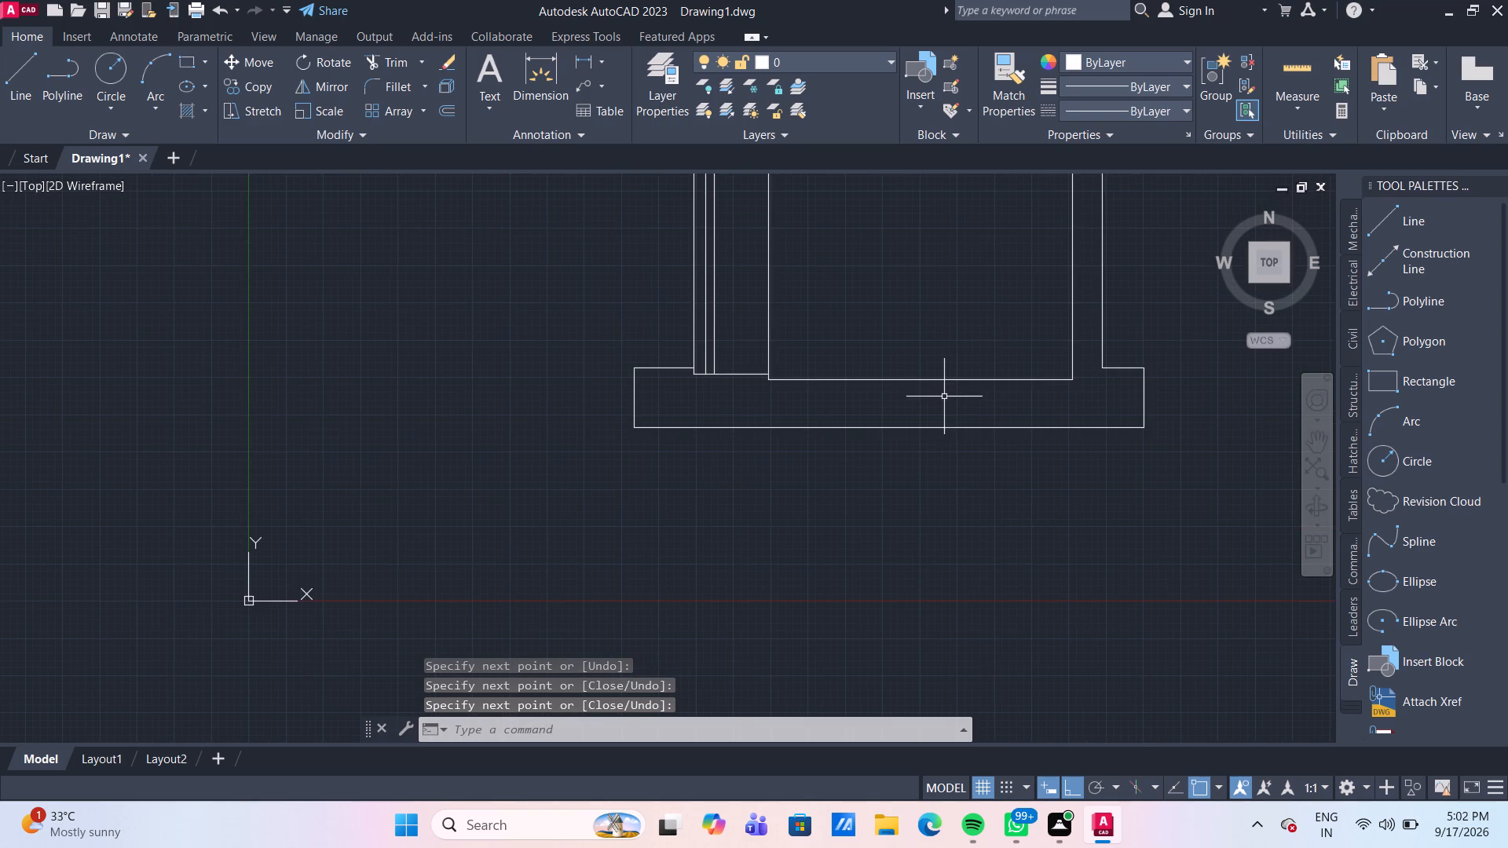
scroll(949, 399, down, 1)
middle_drag(950, 400, 770, 454)
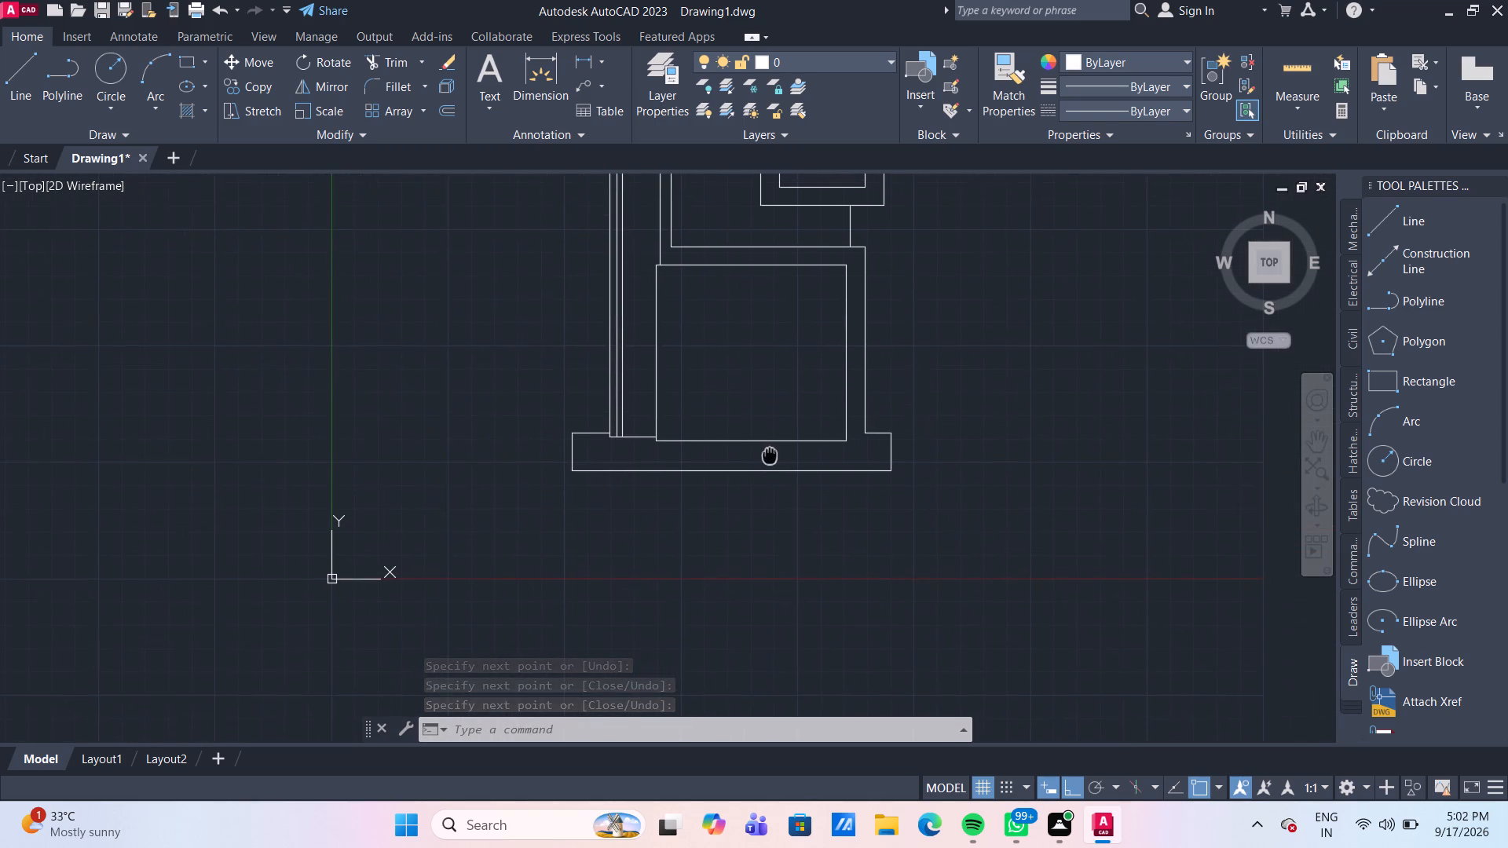
middle_drag(770, 454, 769, 456)
scroll(762, 412, up, 1)
middle_drag(762, 412, 763, 430)
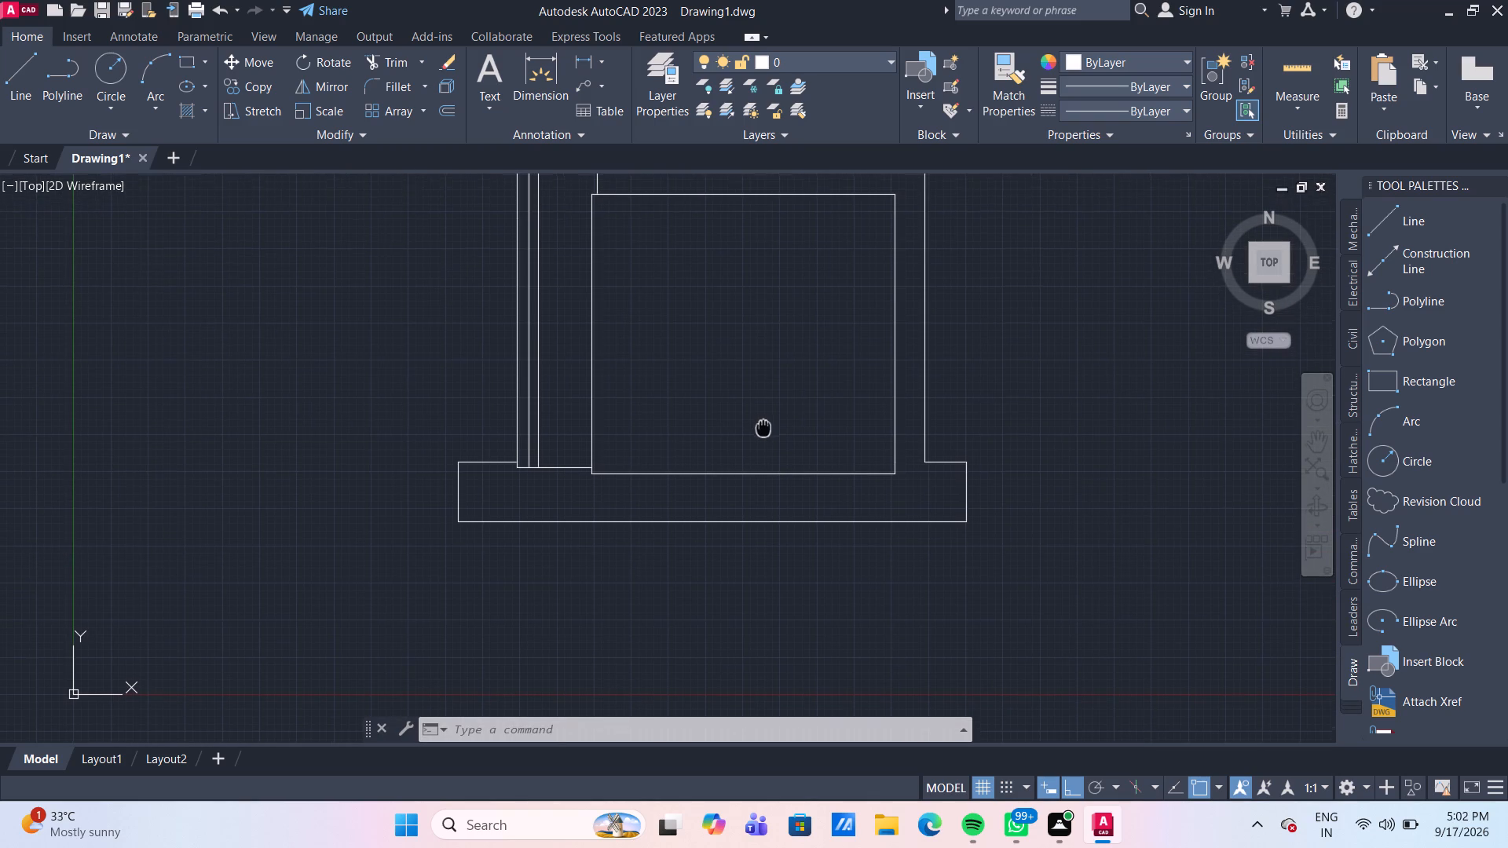
scroll(760, 431, down, 1)
middle_drag(752, 425, 763, 428)
scroll(763, 428, down, 1)
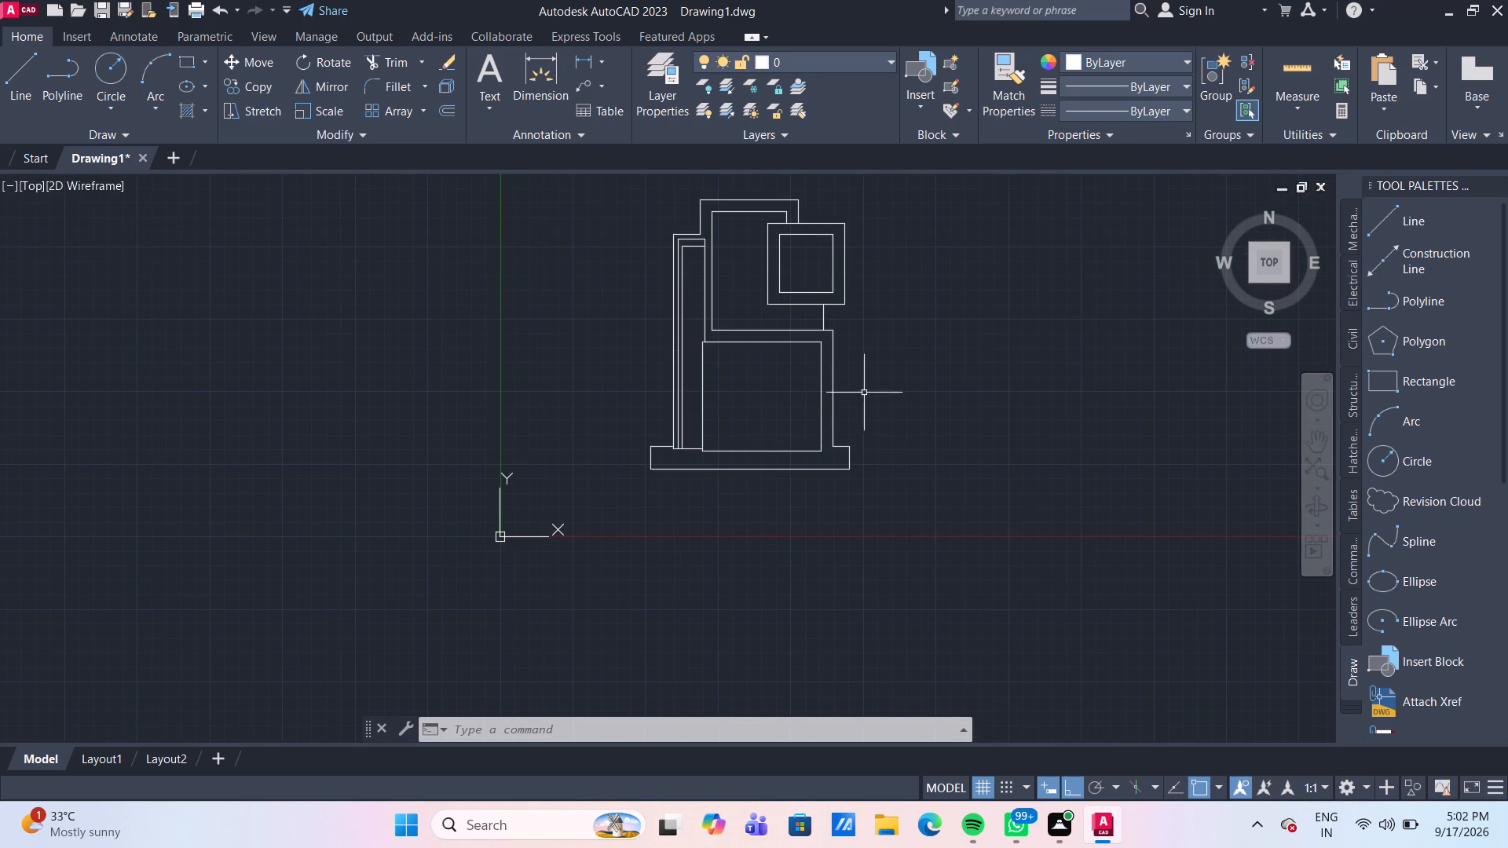
middle_drag(867, 387, 606, 517)
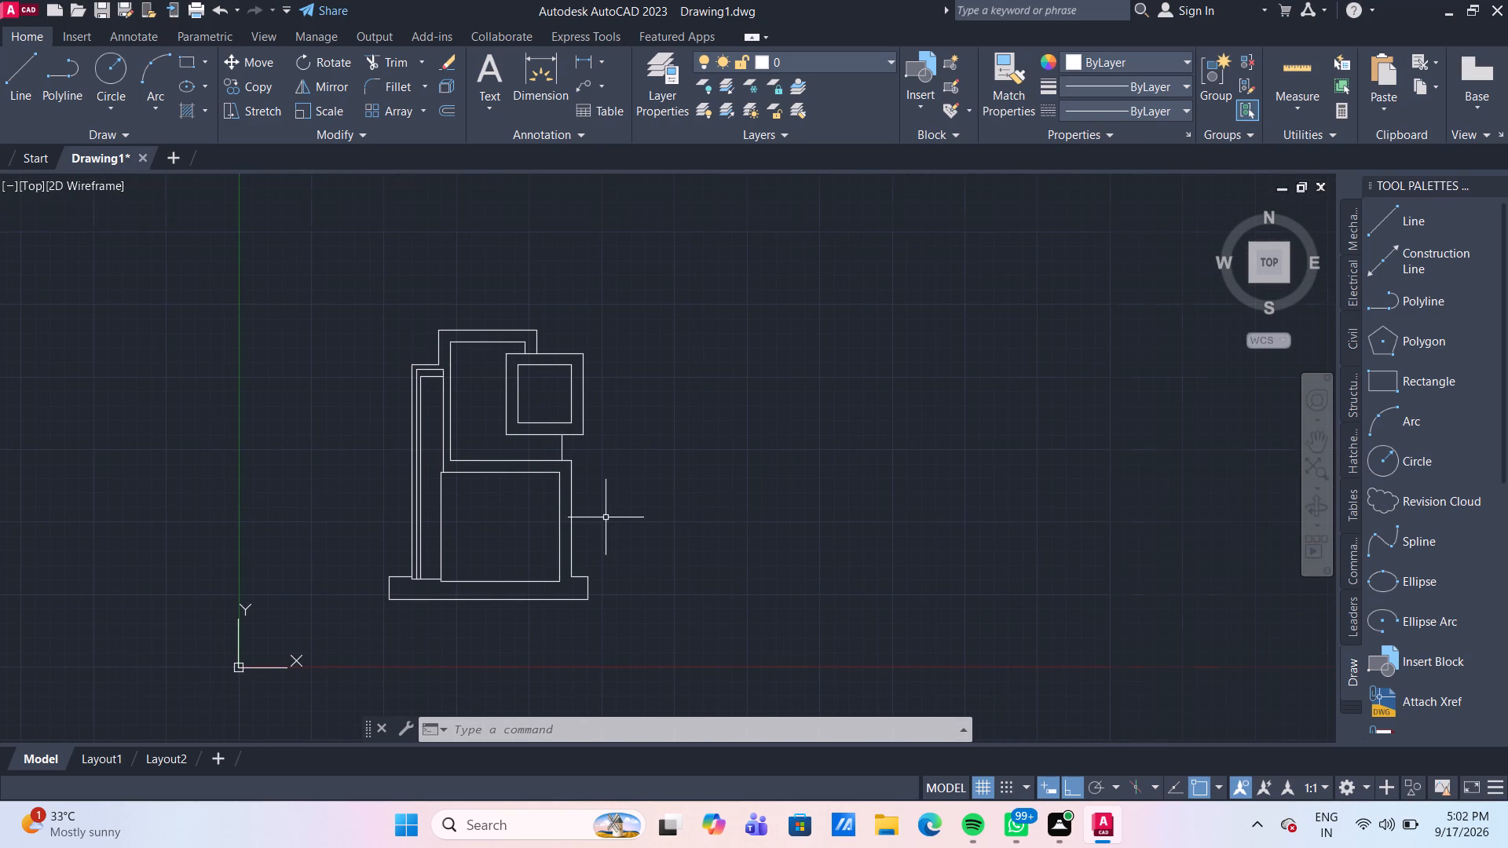
scroll(593, 580, up, 1)
middle_drag(633, 519, 695, 565)
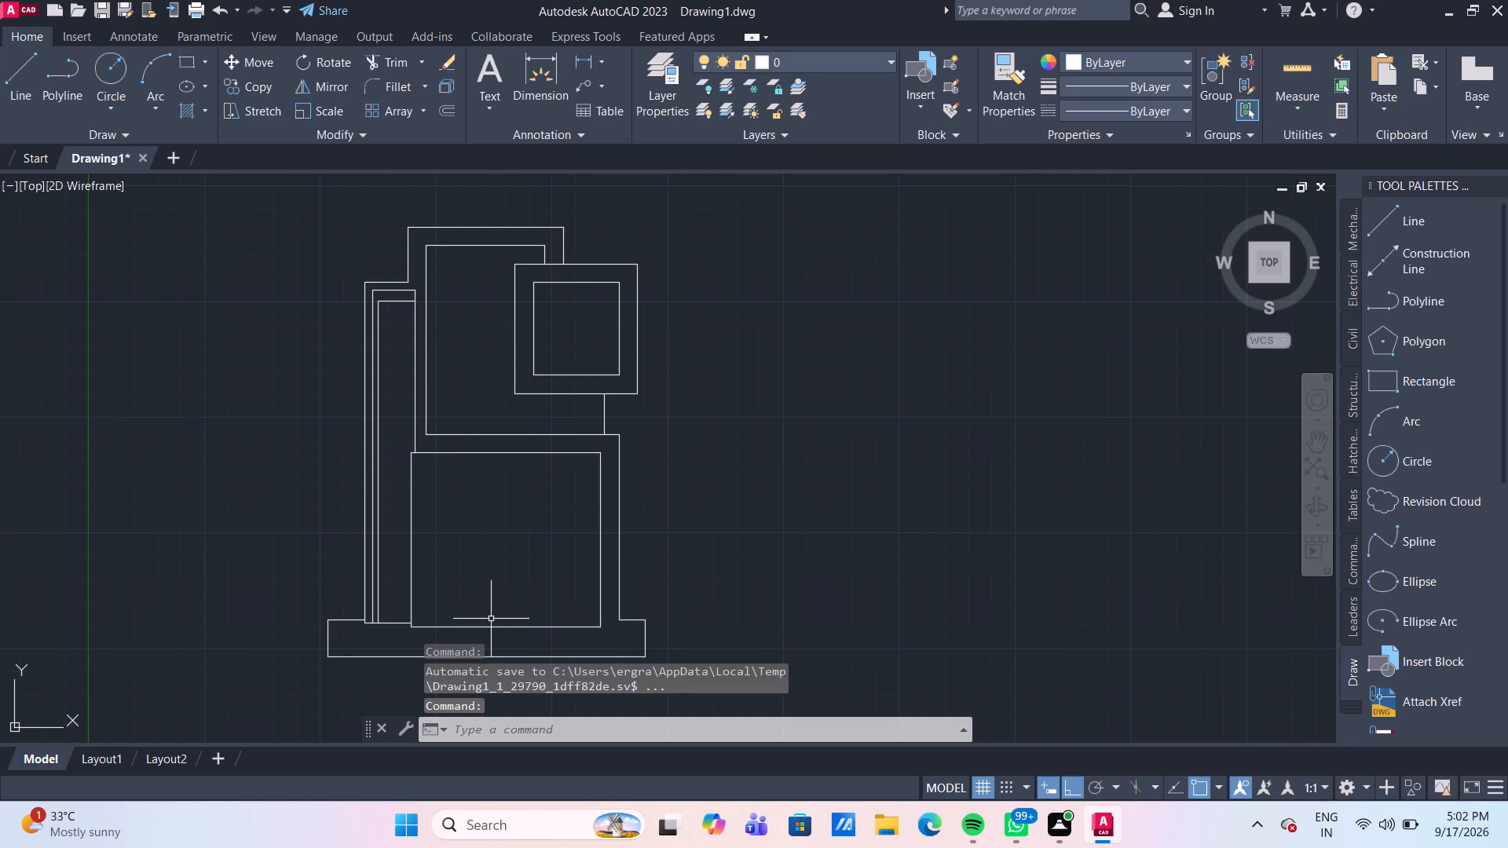
Draw a vertical line about 2090 mm long inside the lower rectangle, ending perpendicular on its bottom edge.
click(13, 88)
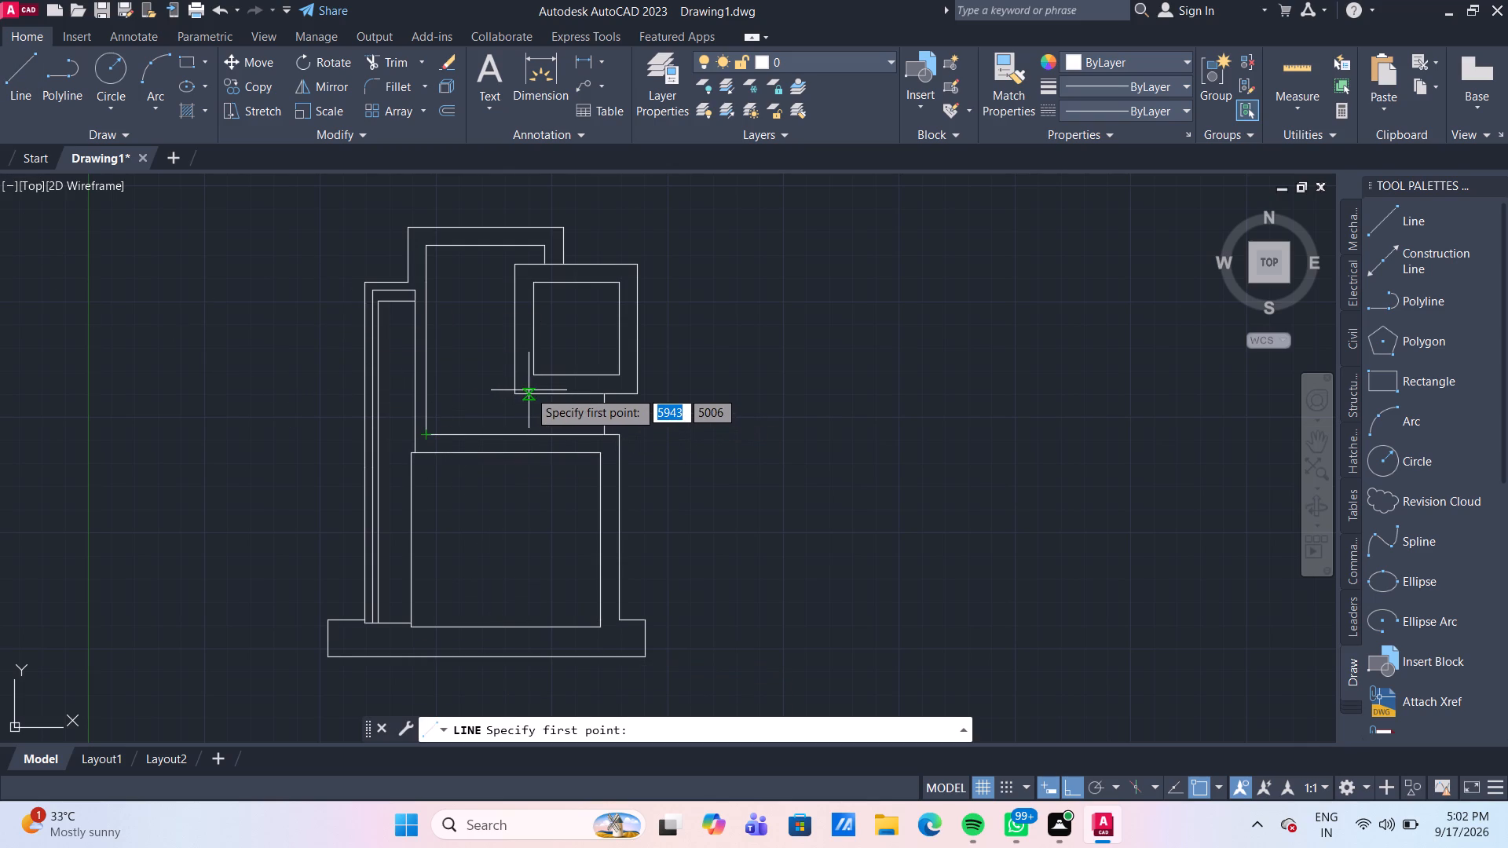
scroll(529, 390, up, 2)
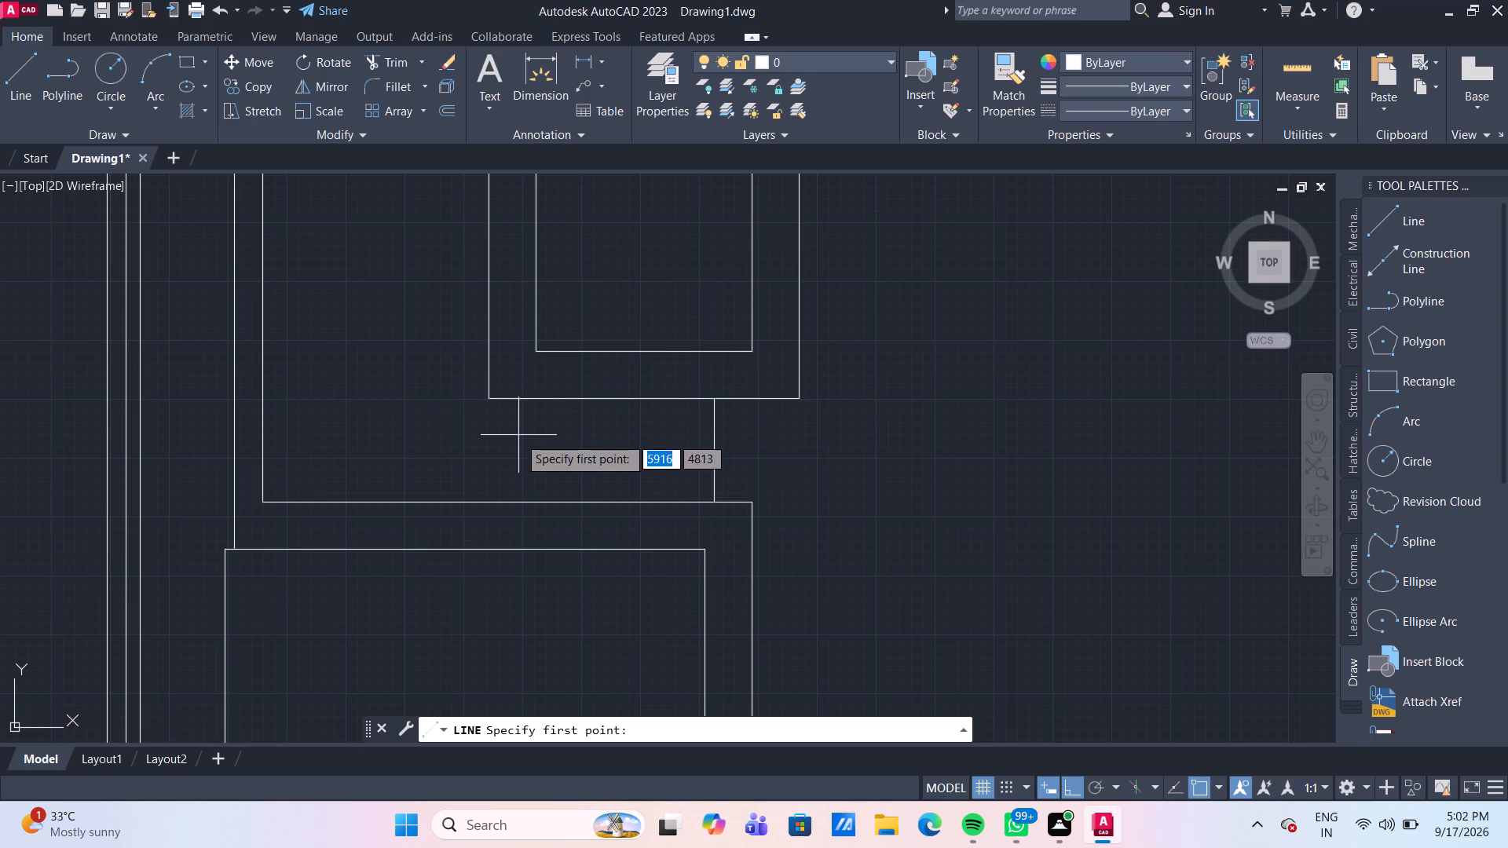
click(514, 598)
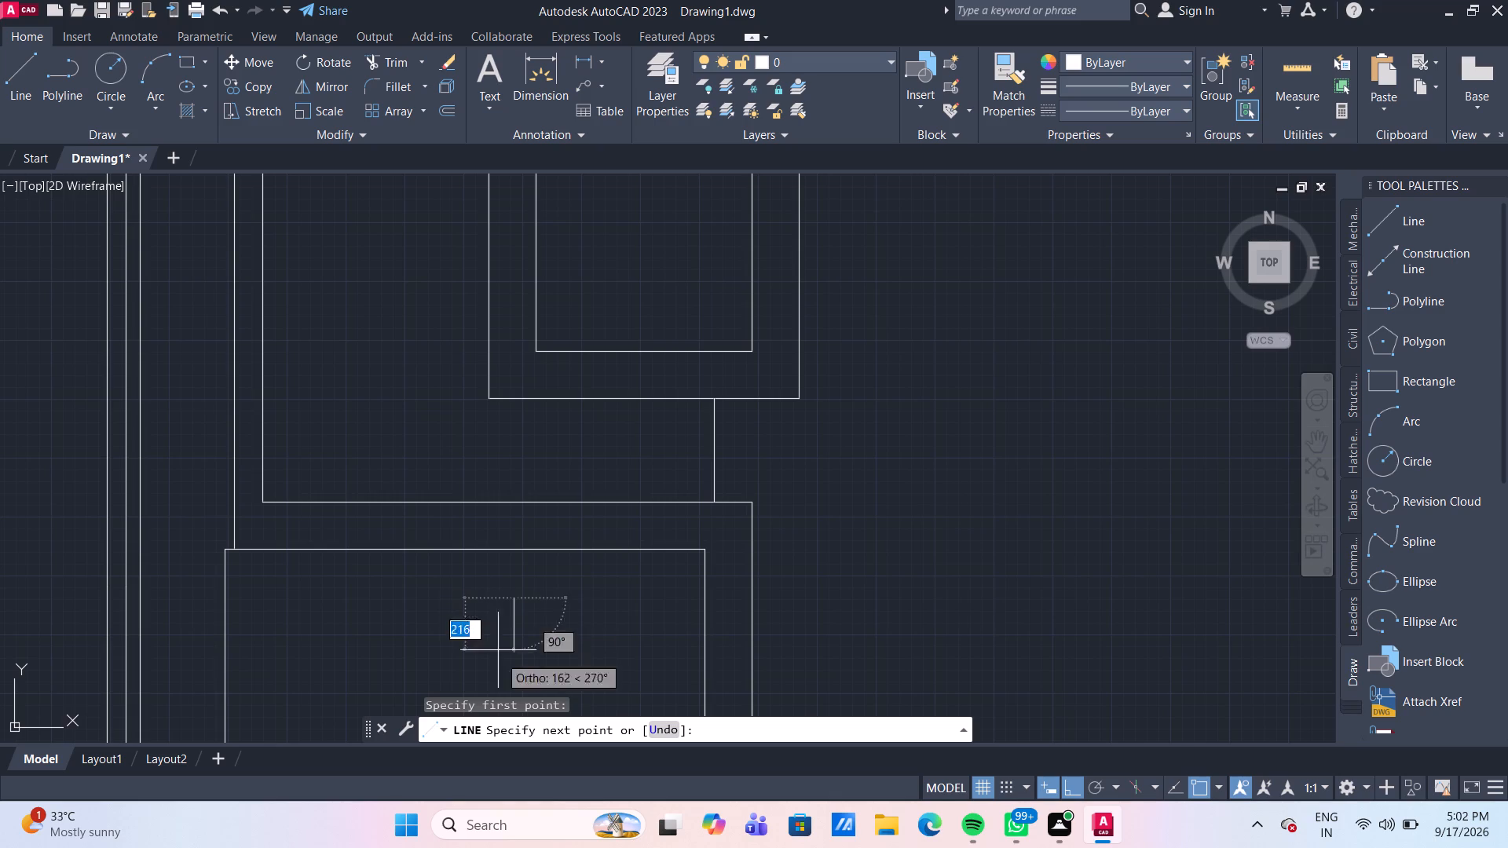
middle_drag(507, 687, 481, 430)
scroll(480, 509, down, 2)
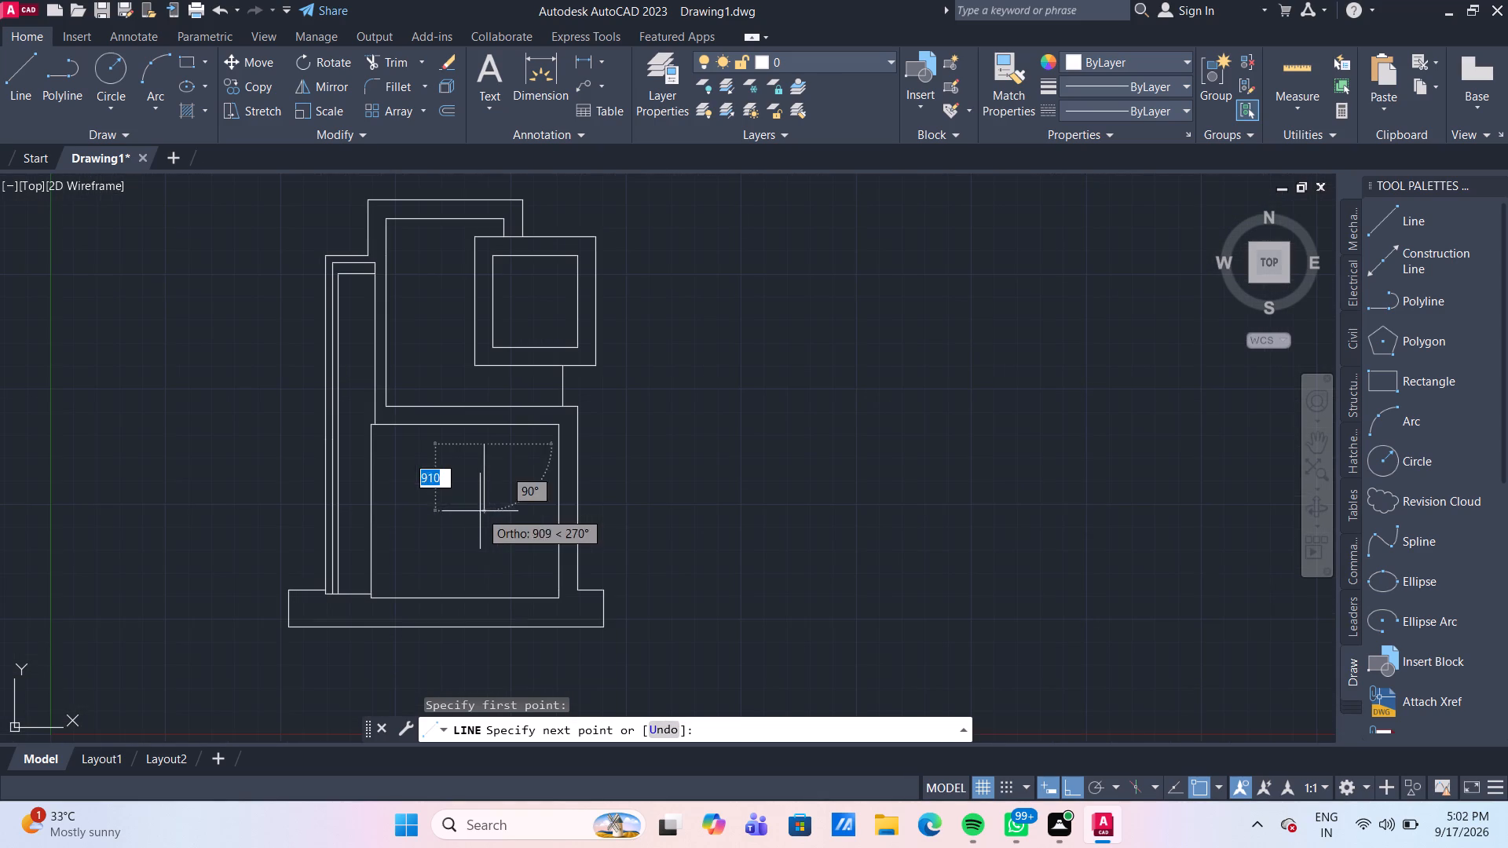
click(482, 598)
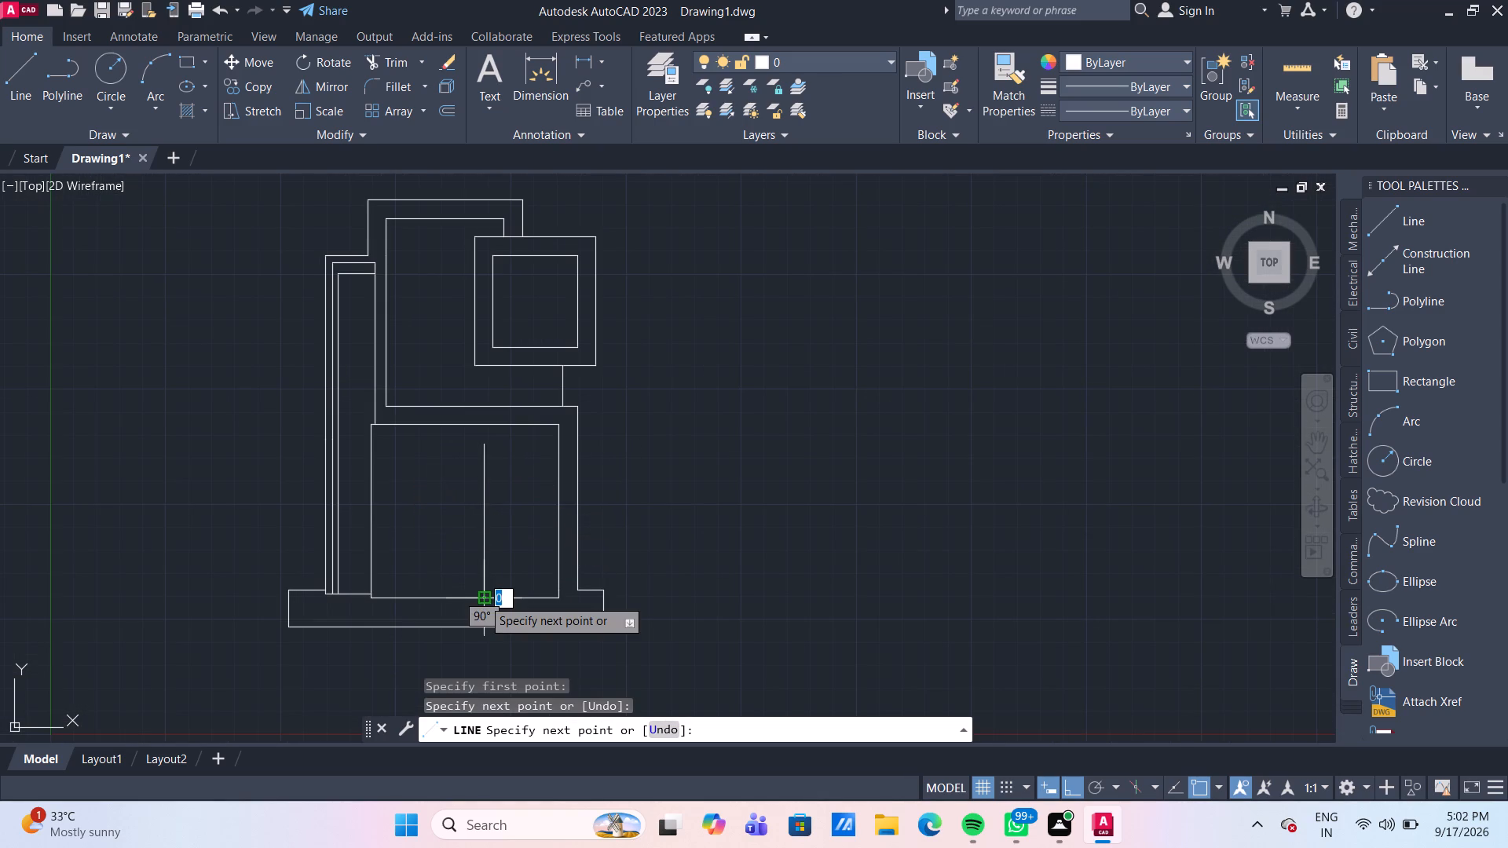
key(Escape)
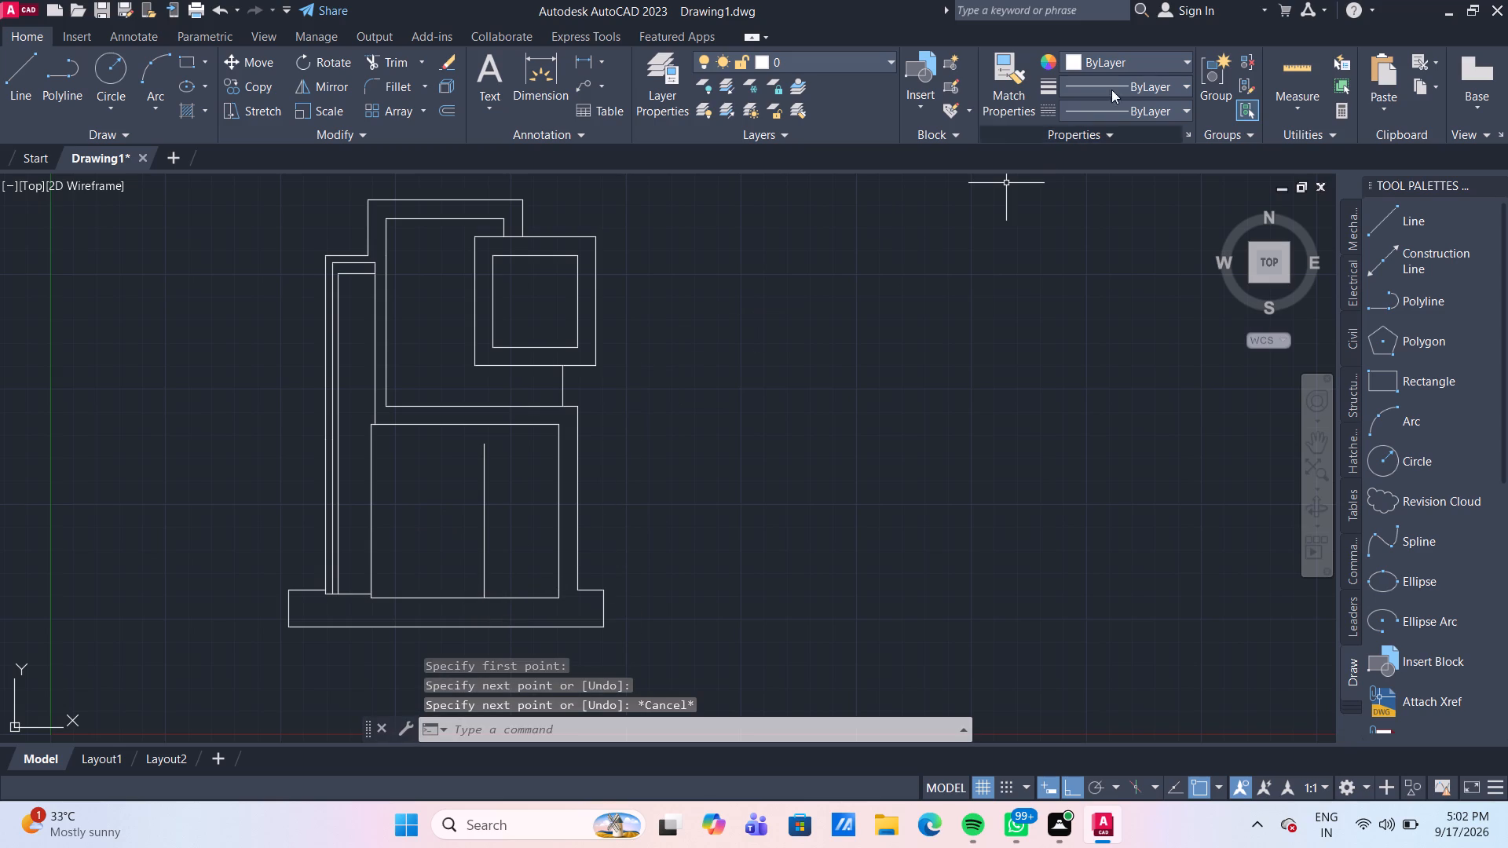
Check distances around the lower part of the outline with Quick Measure.
click(1289, 52)
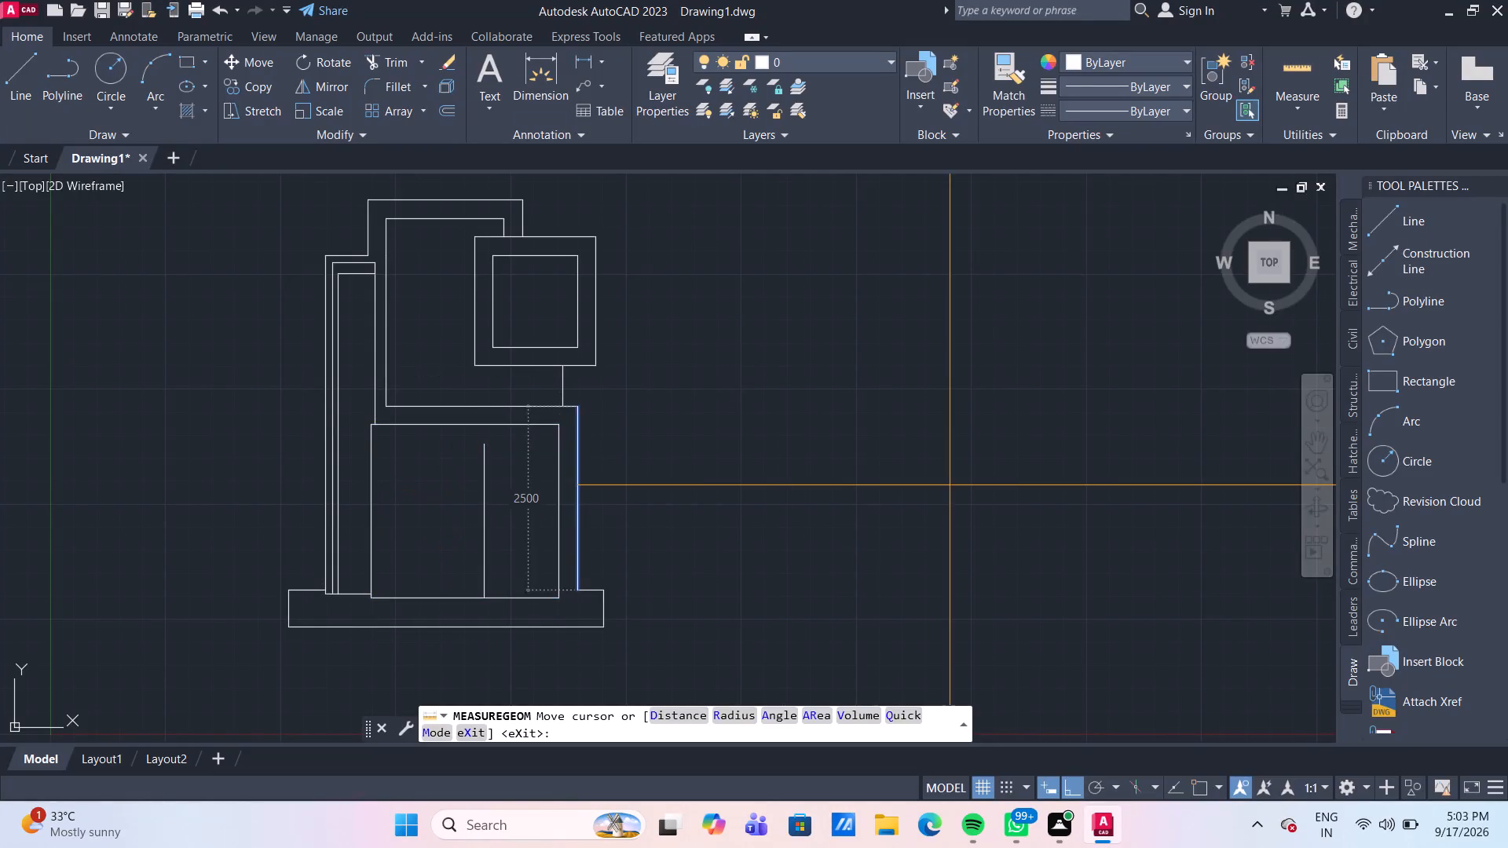
key(Escape)
Draw a horizontal line across the upper part of the lower rectangle, from outside the outline's left side to beyond its right side.
scroll(869, 537, down, 3)
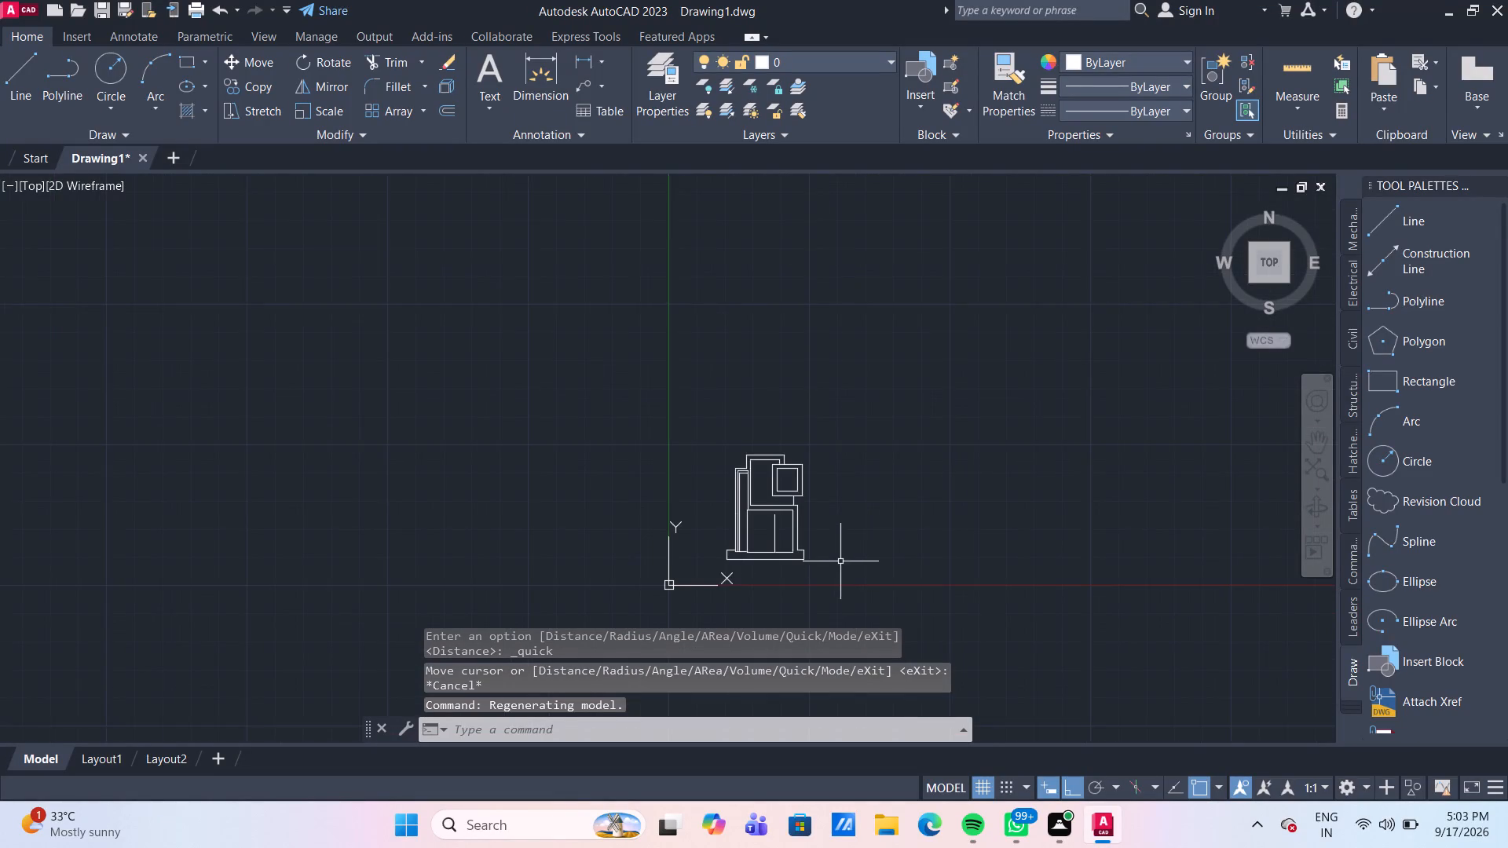
middle_drag(829, 548, 505, 437)
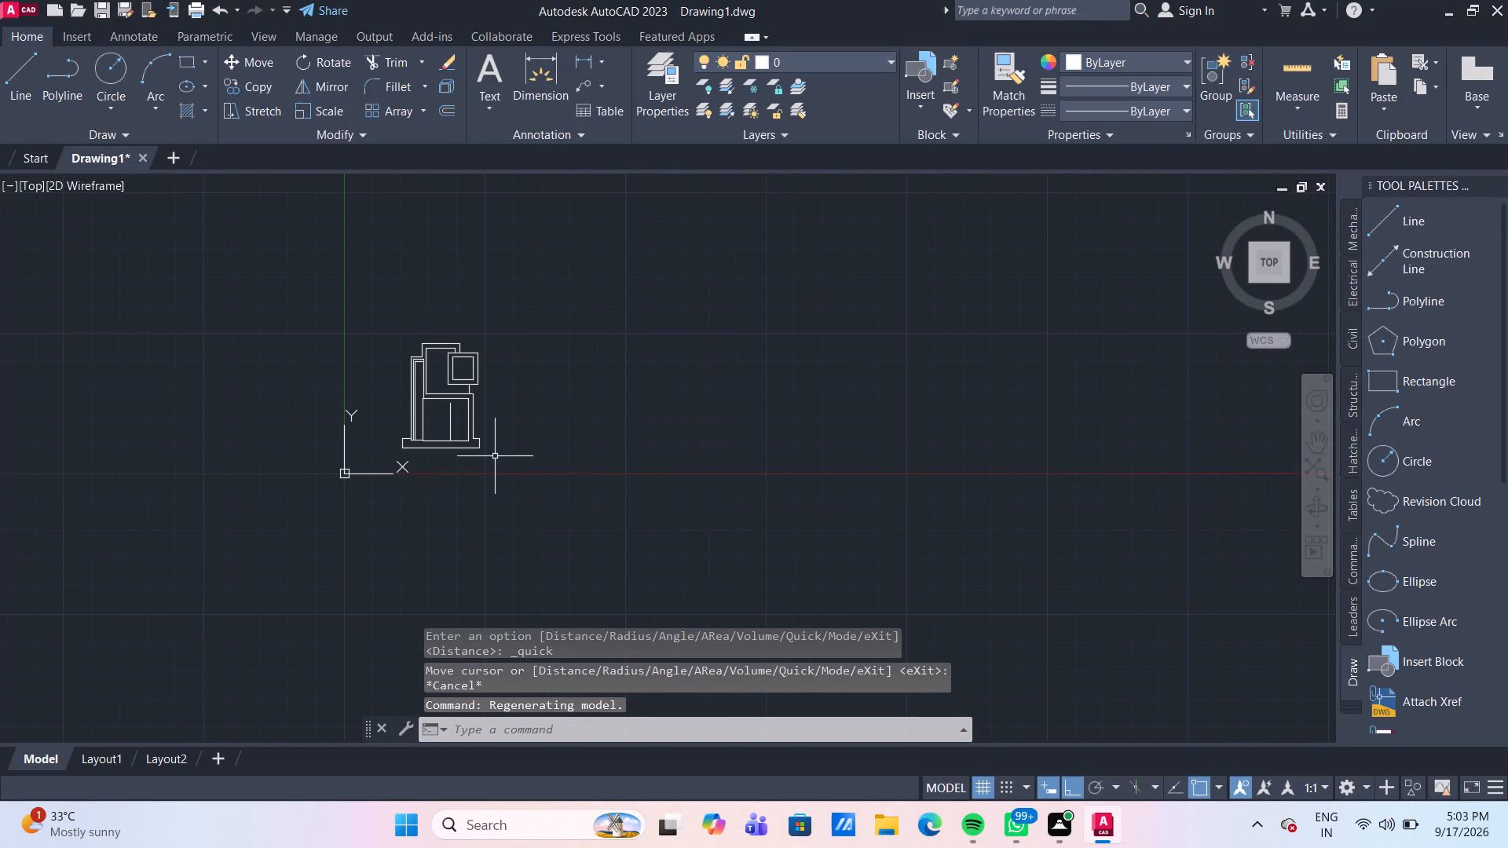
scroll(477, 440, up, 4)
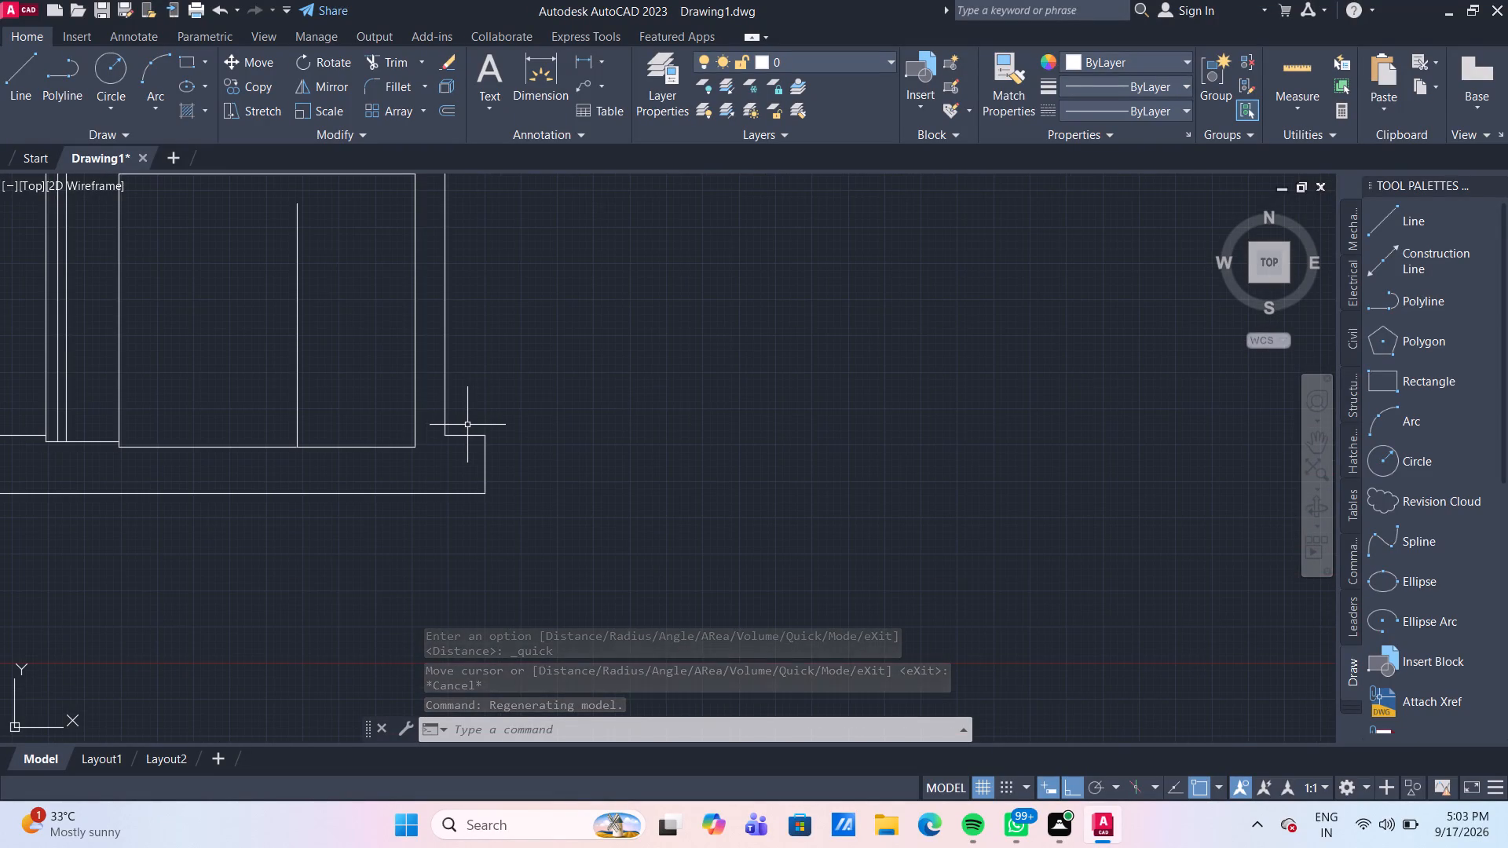
middle_drag(470, 425, 584, 440)
scroll(586, 412, down, 1)
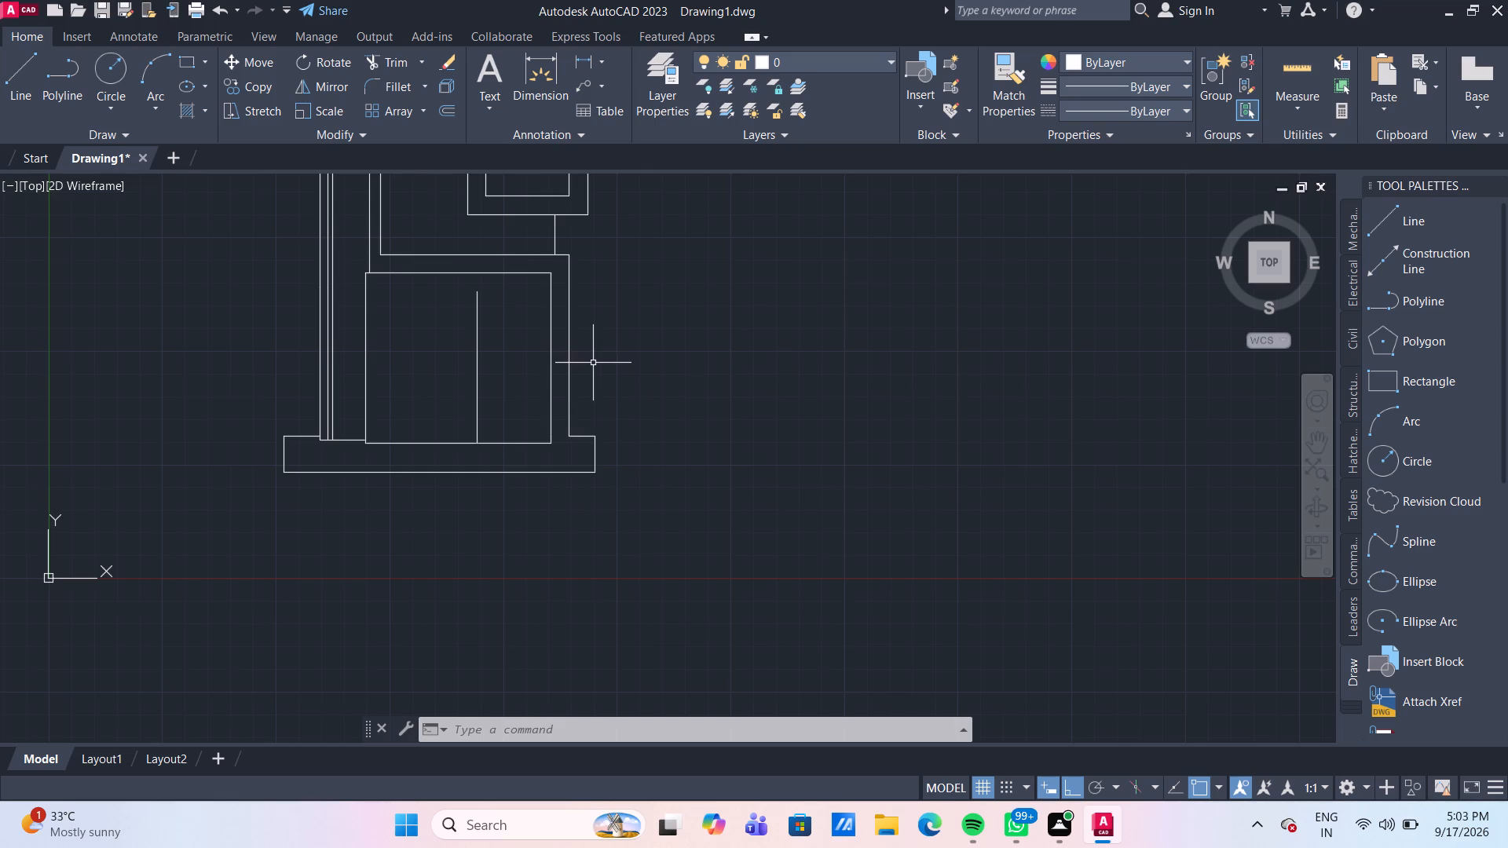
scroll(593, 363, down, 1)
scroll(68, 267, up, 1)
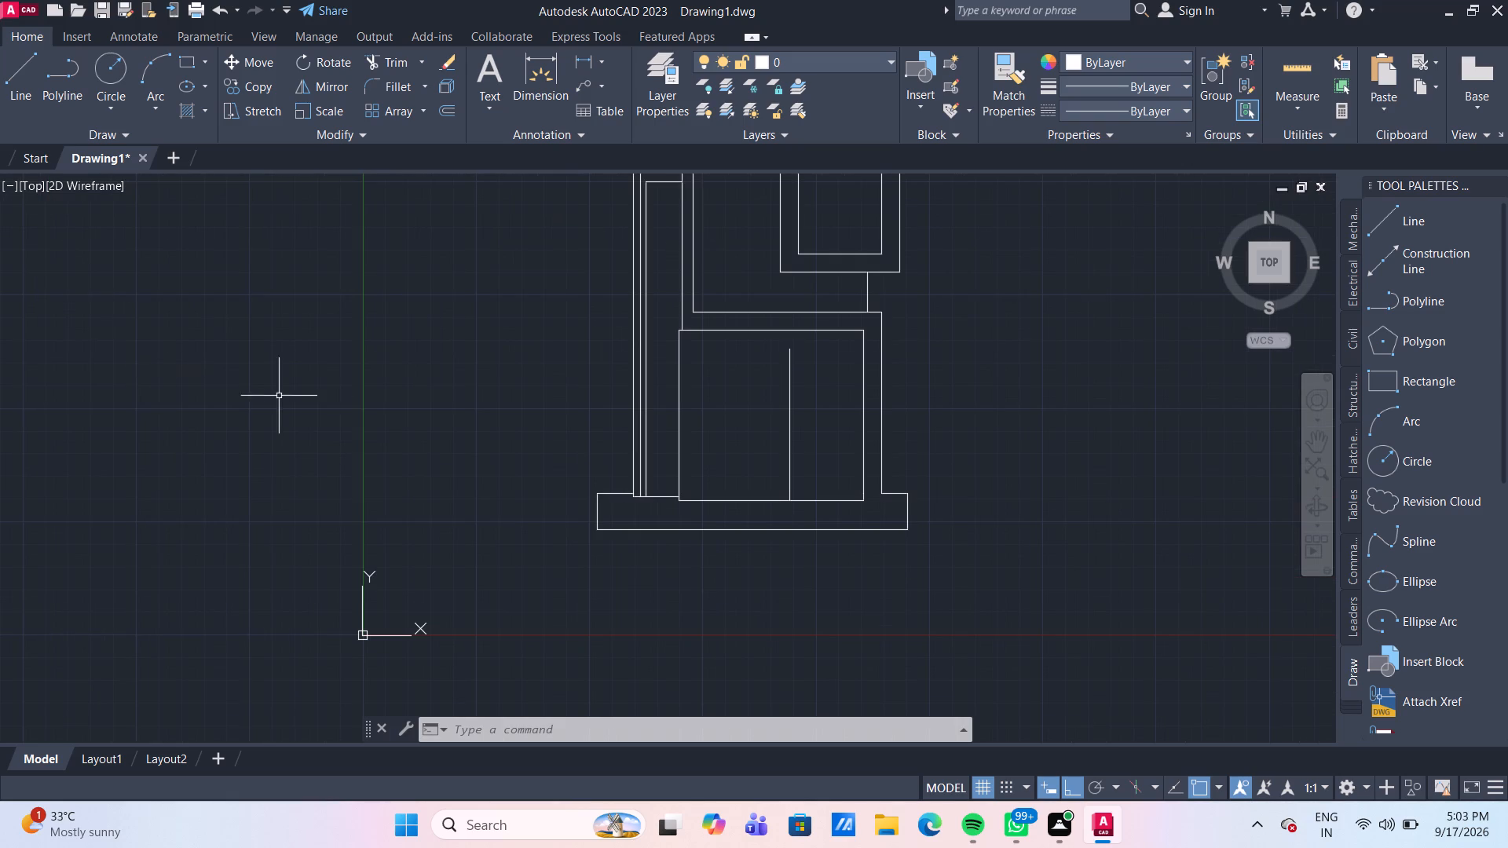
middle_drag(415, 376, 208, 389)
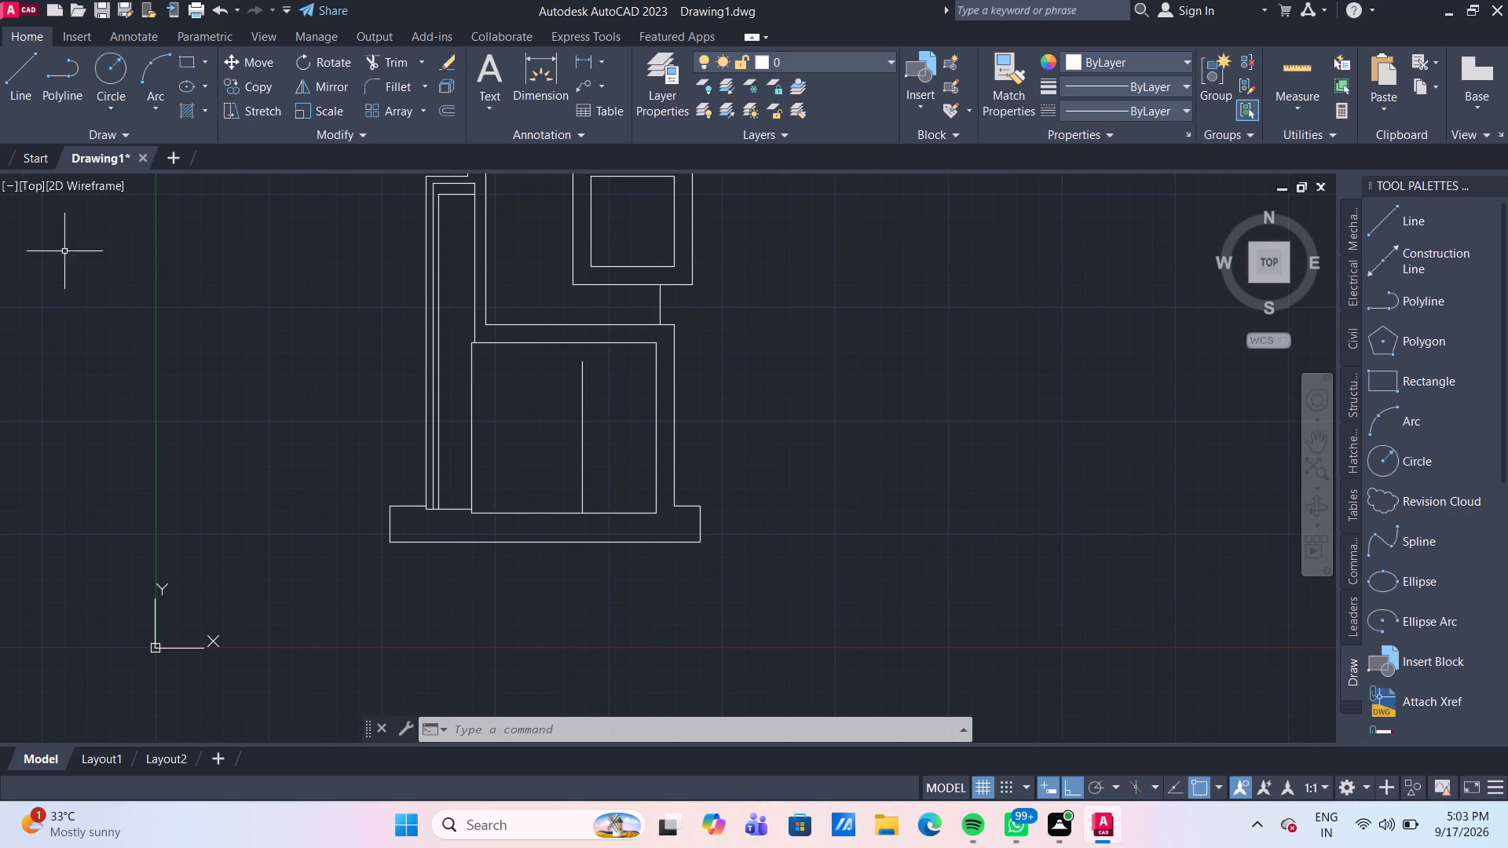
click(21, 92)
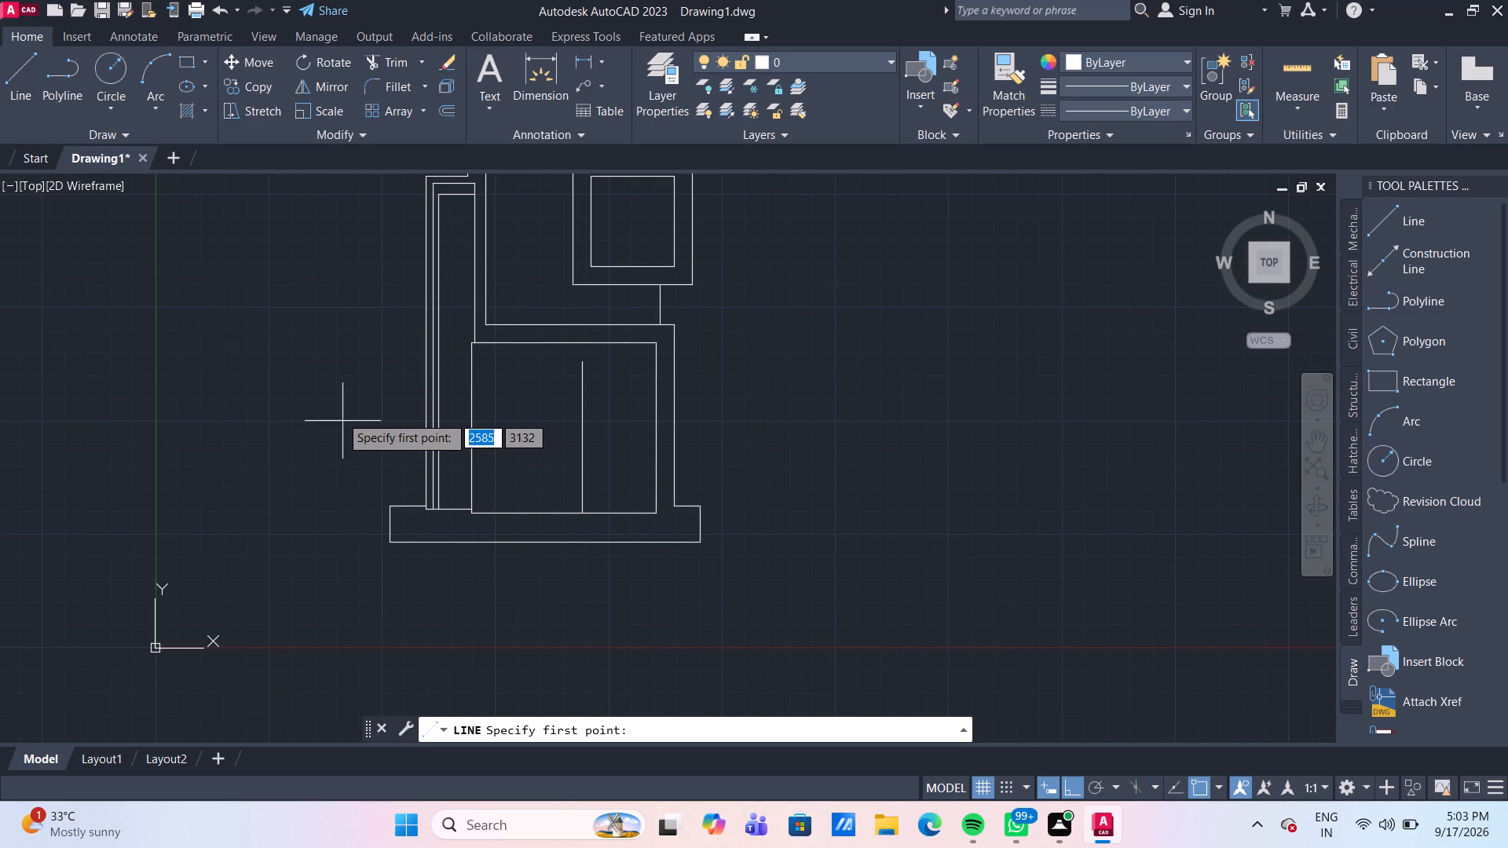
click(368, 386)
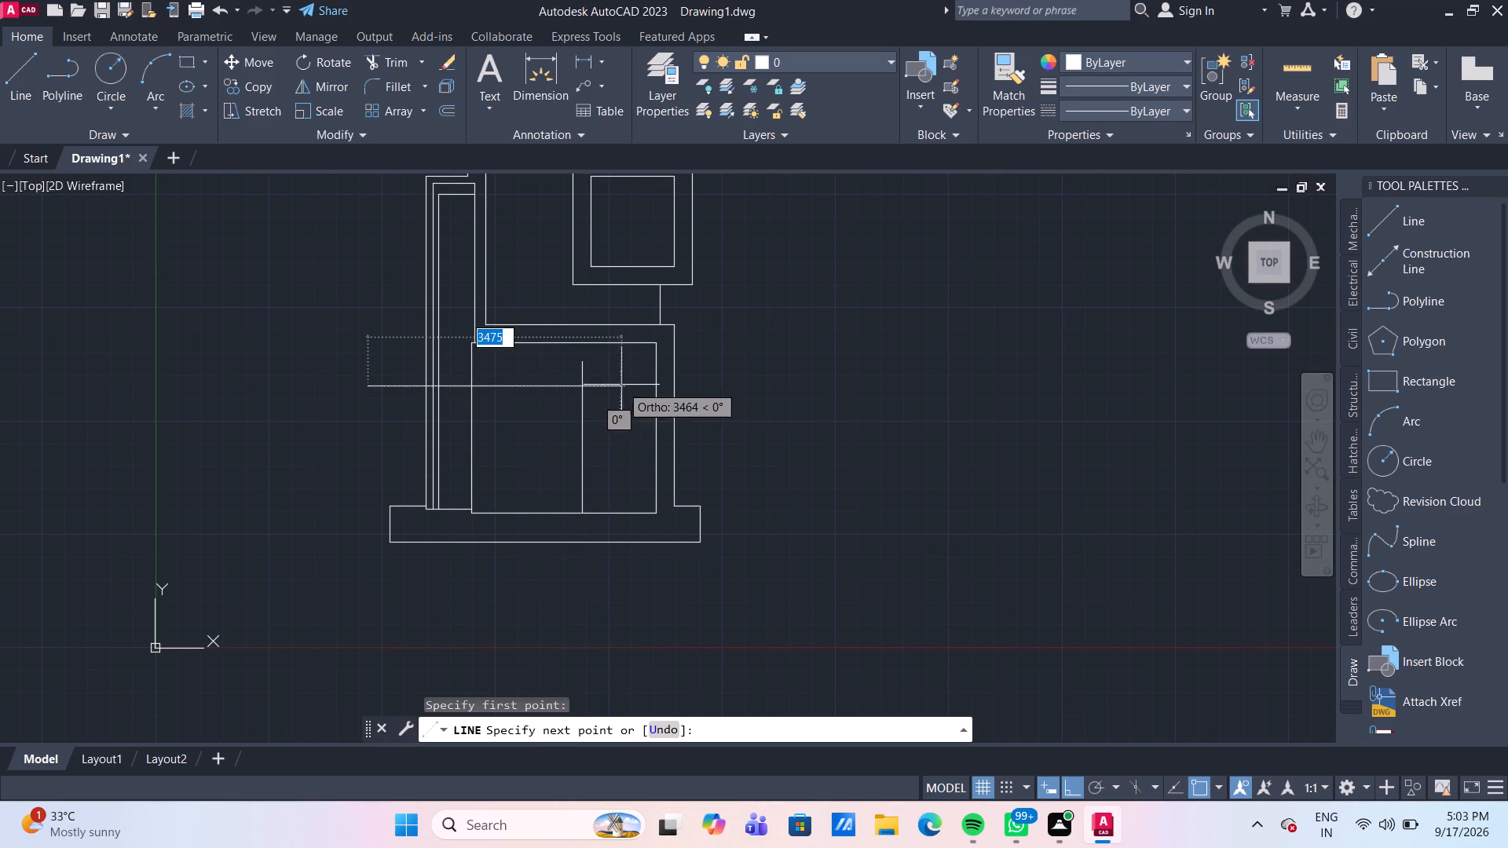
click(746, 393)
key(Return)
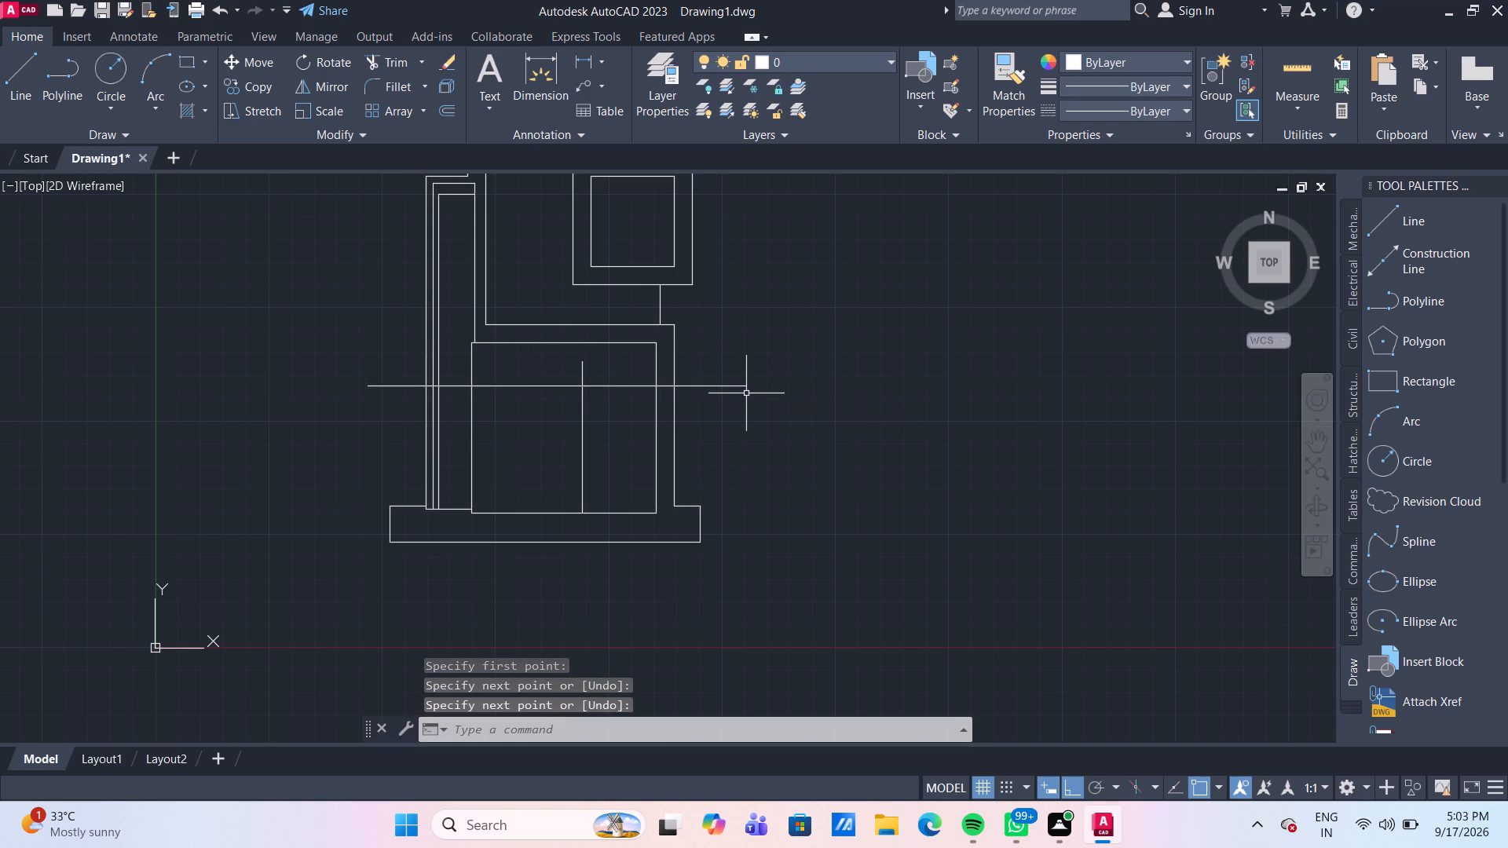
Offset the horizontal line crossing the lower rectangle 350 mm downward.
key(o)
key(Return)
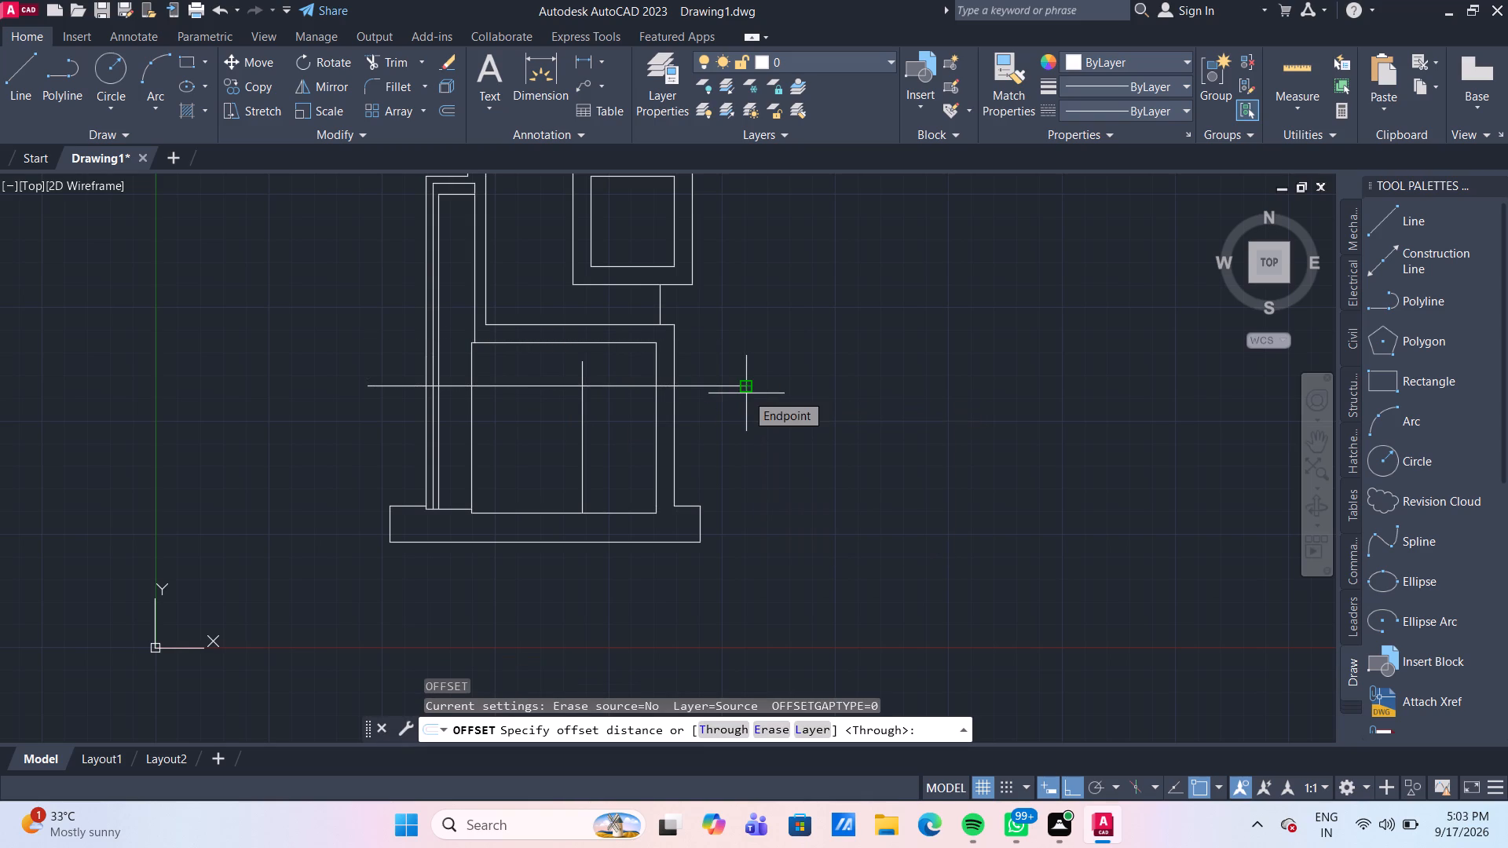
key(Return)
click(733, 386)
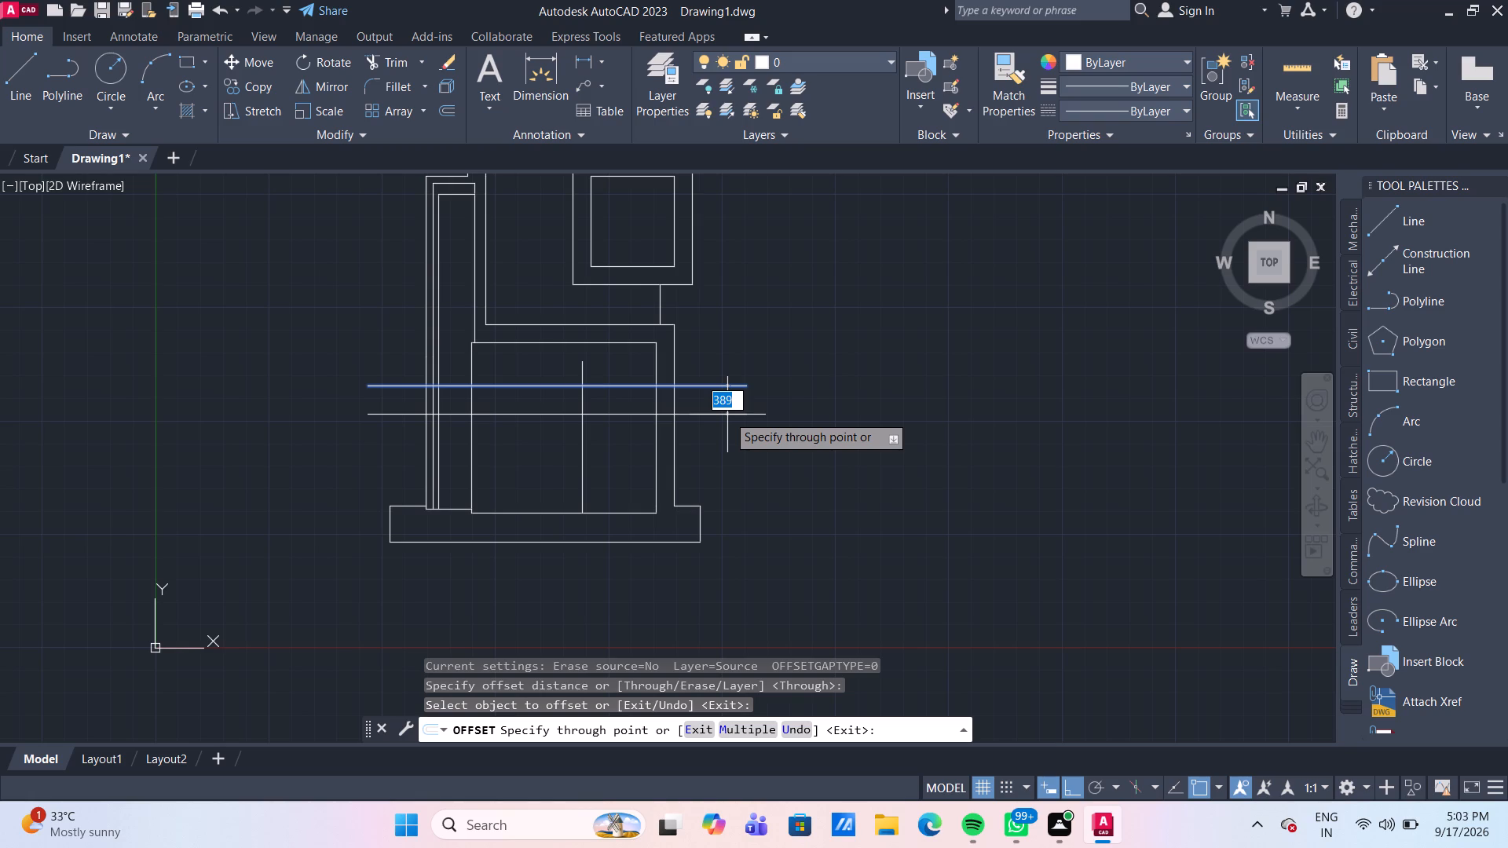
text(350)
key(Return)
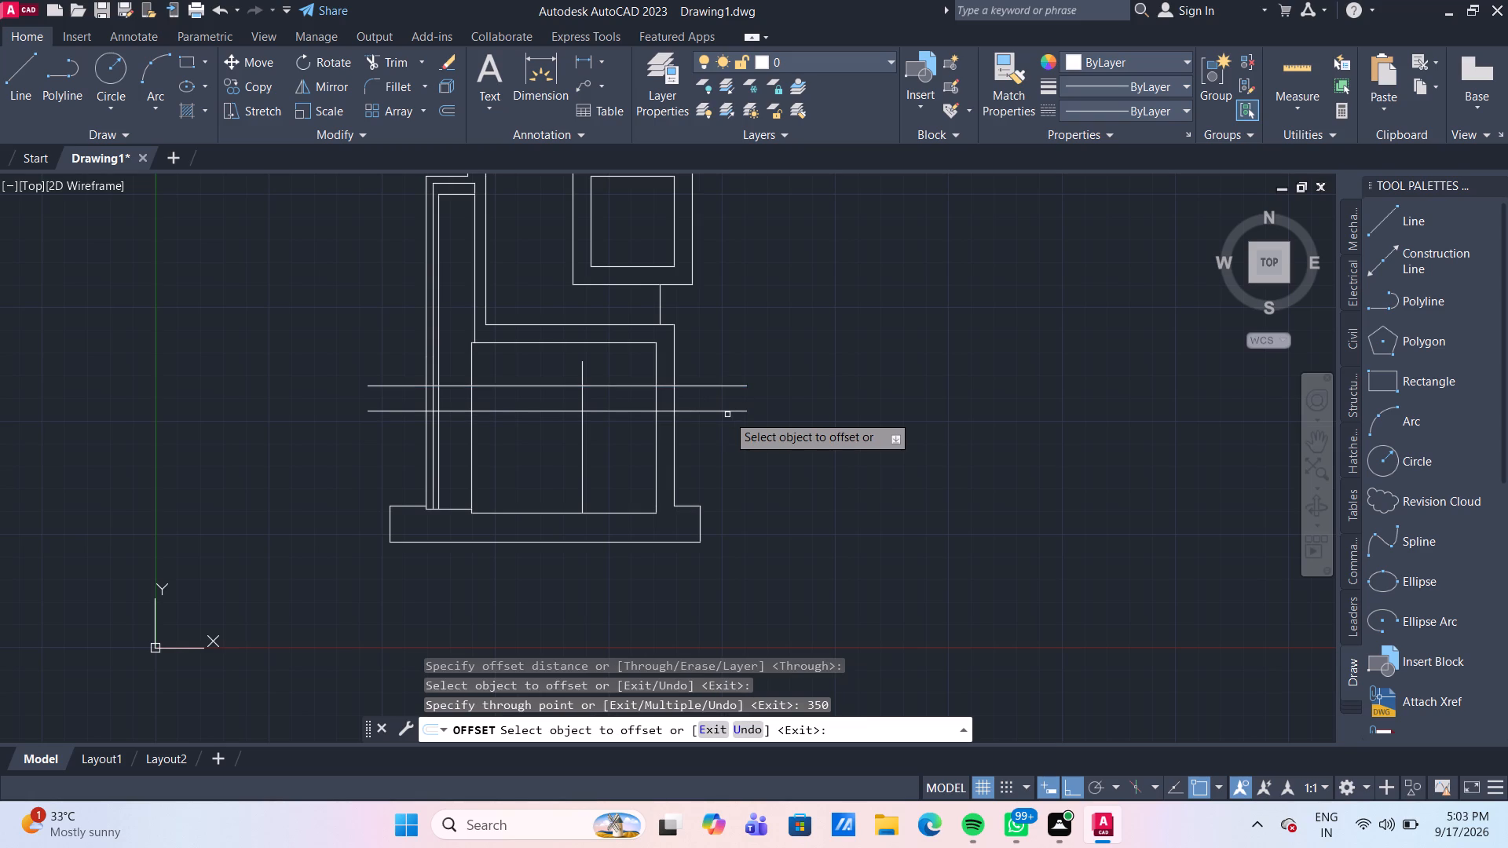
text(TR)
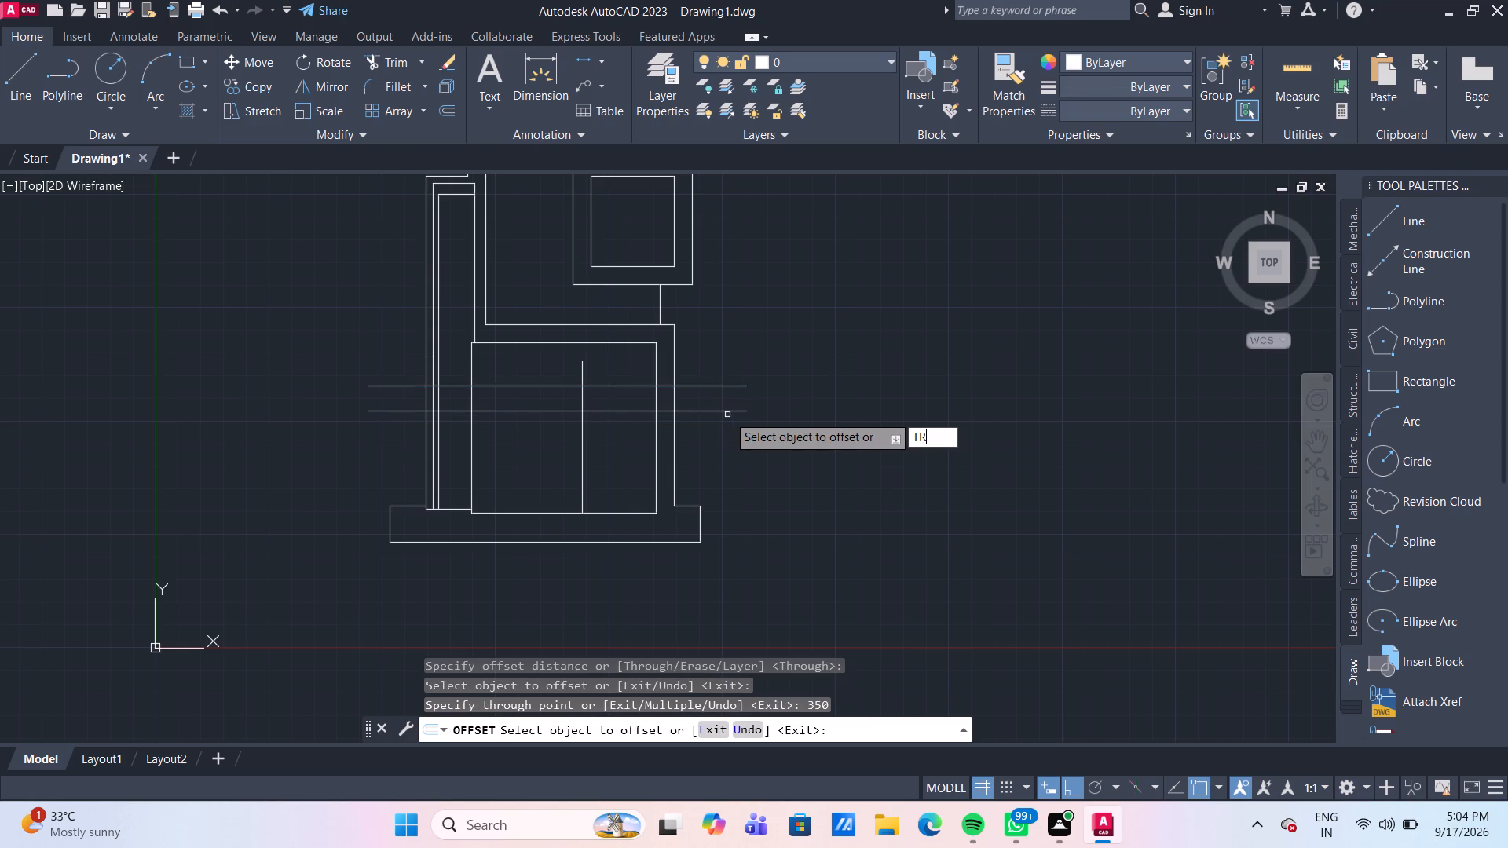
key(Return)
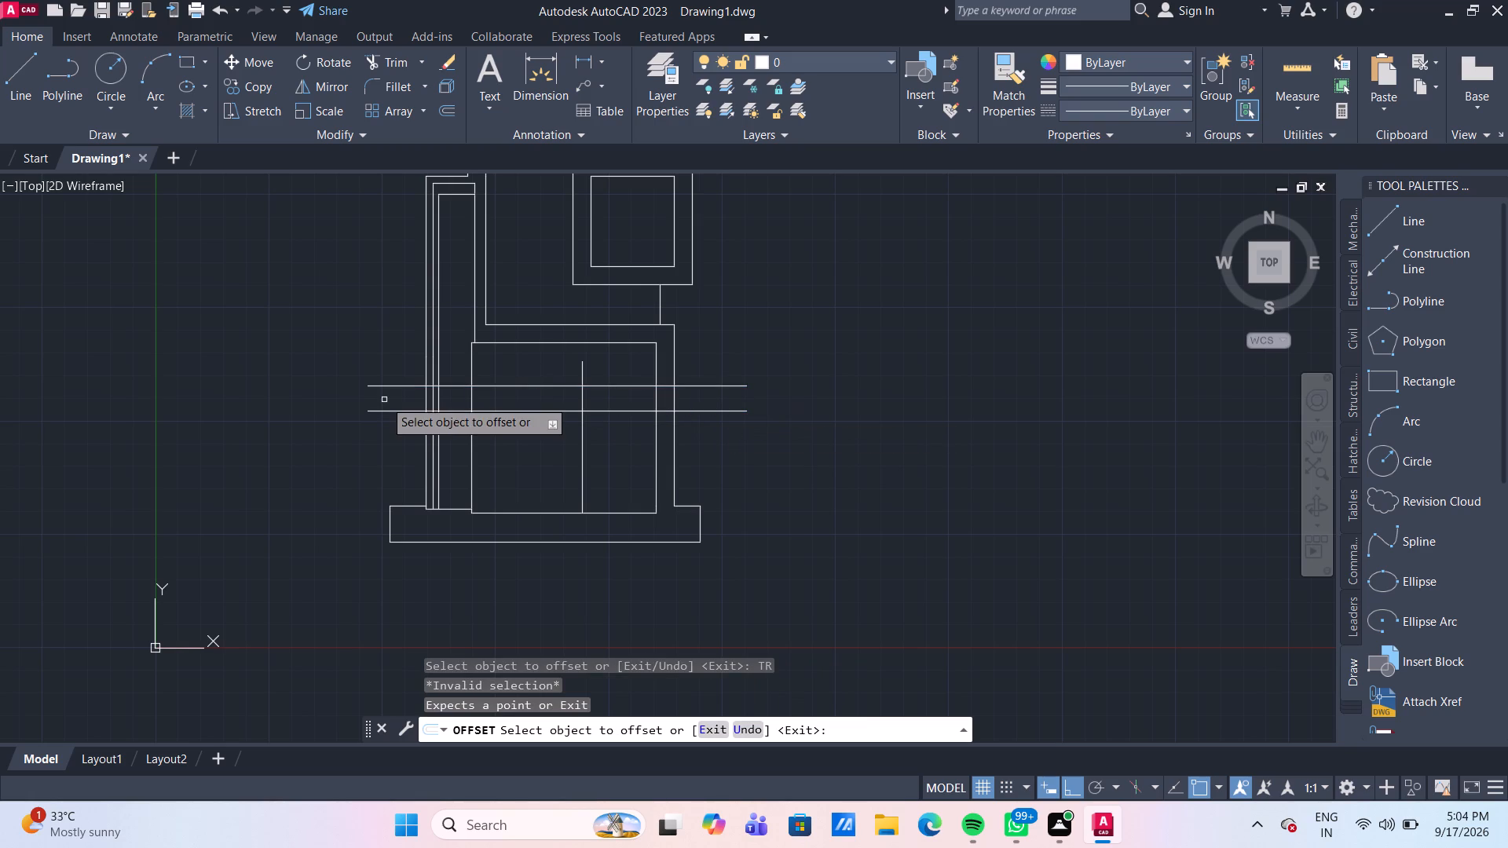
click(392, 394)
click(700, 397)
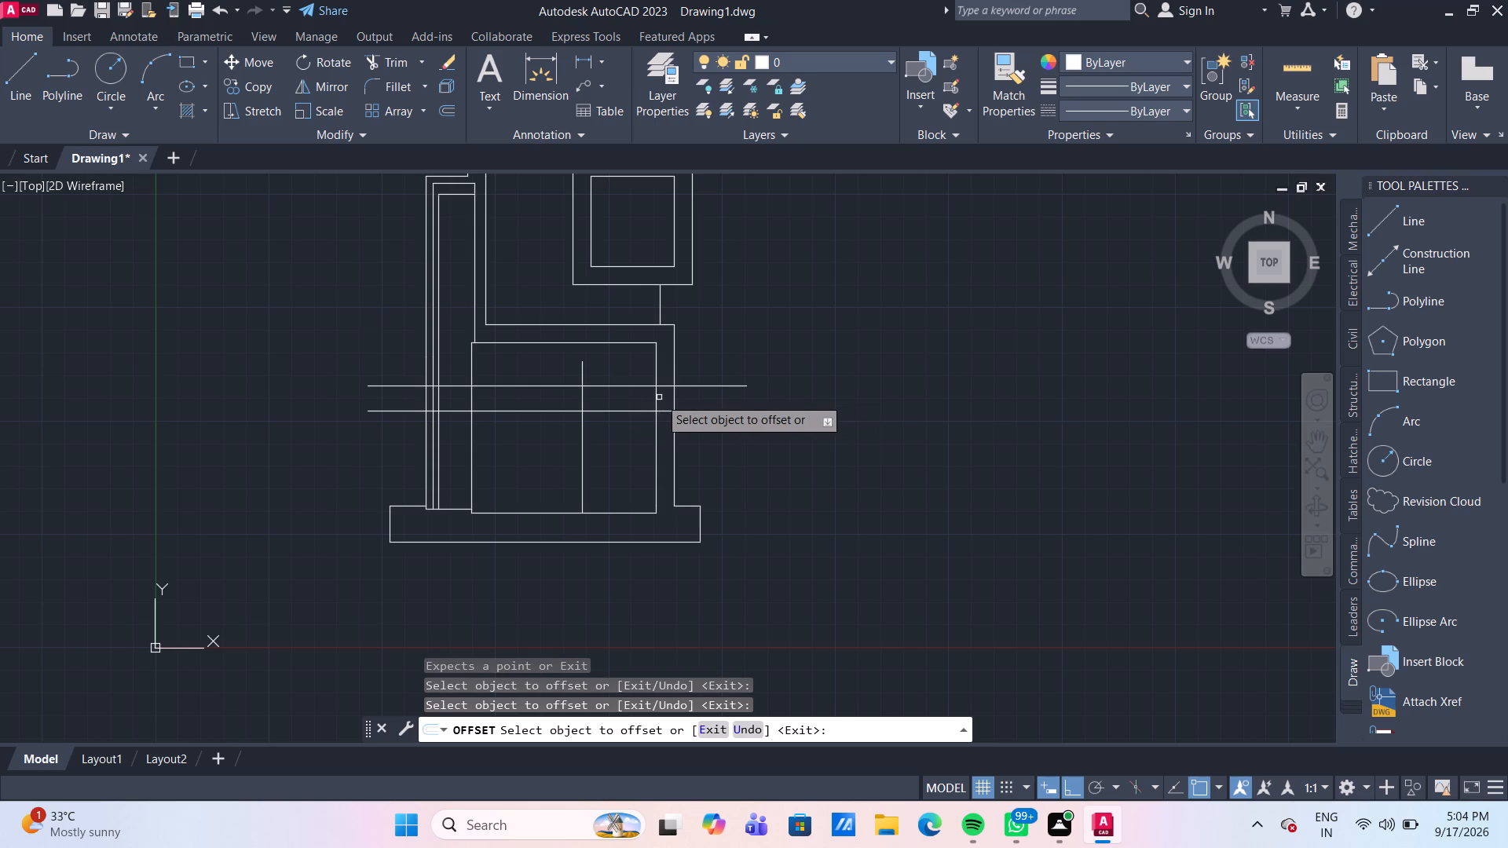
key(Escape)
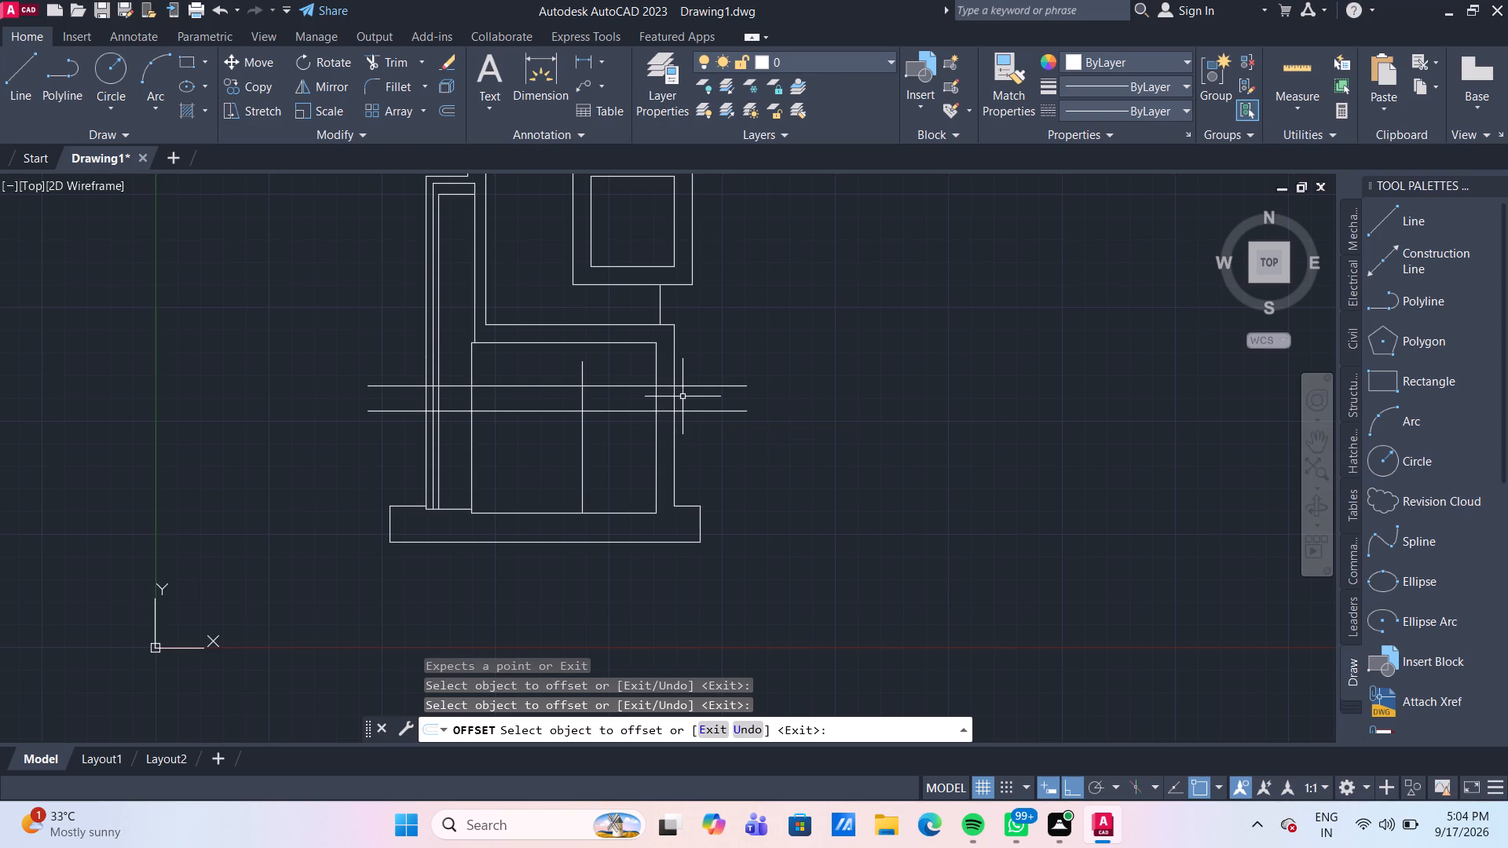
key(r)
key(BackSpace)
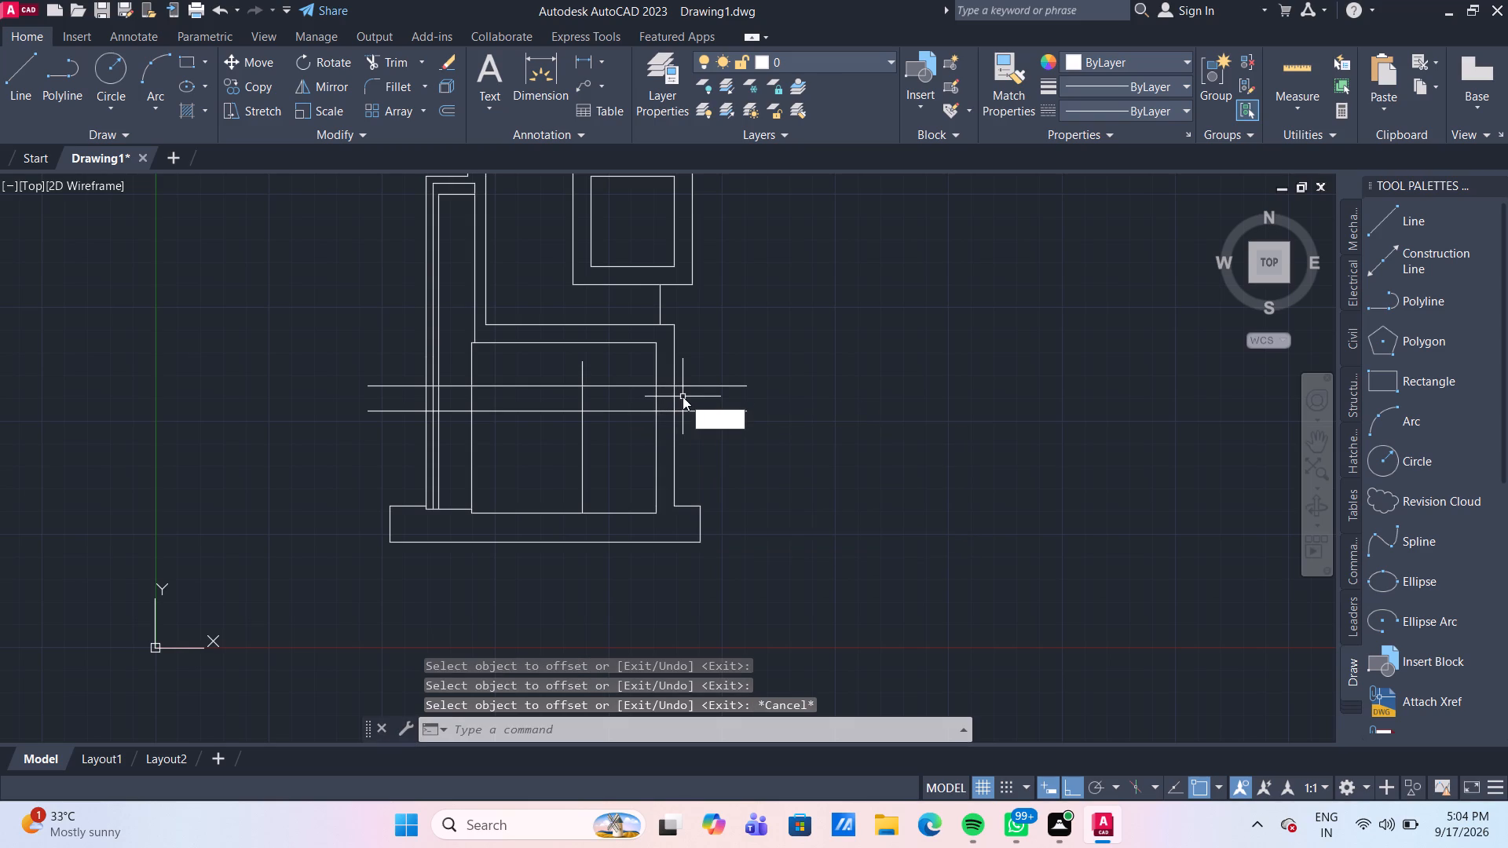
Trim away all the vertical line portions lying between the two horizontal lines across the lower rectangle.
text(TR)
key(Return)
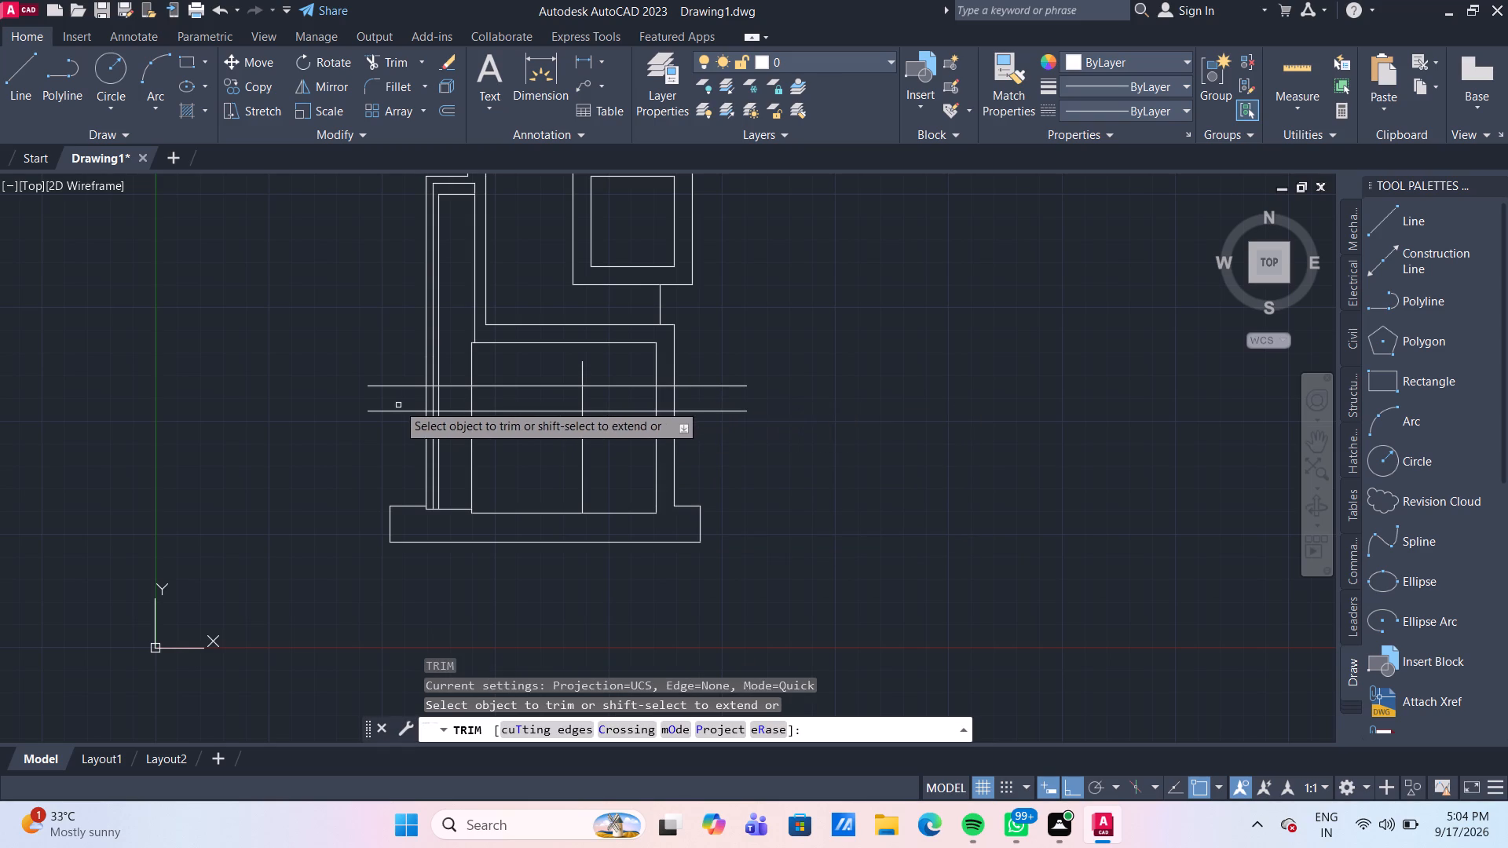
click(397, 403)
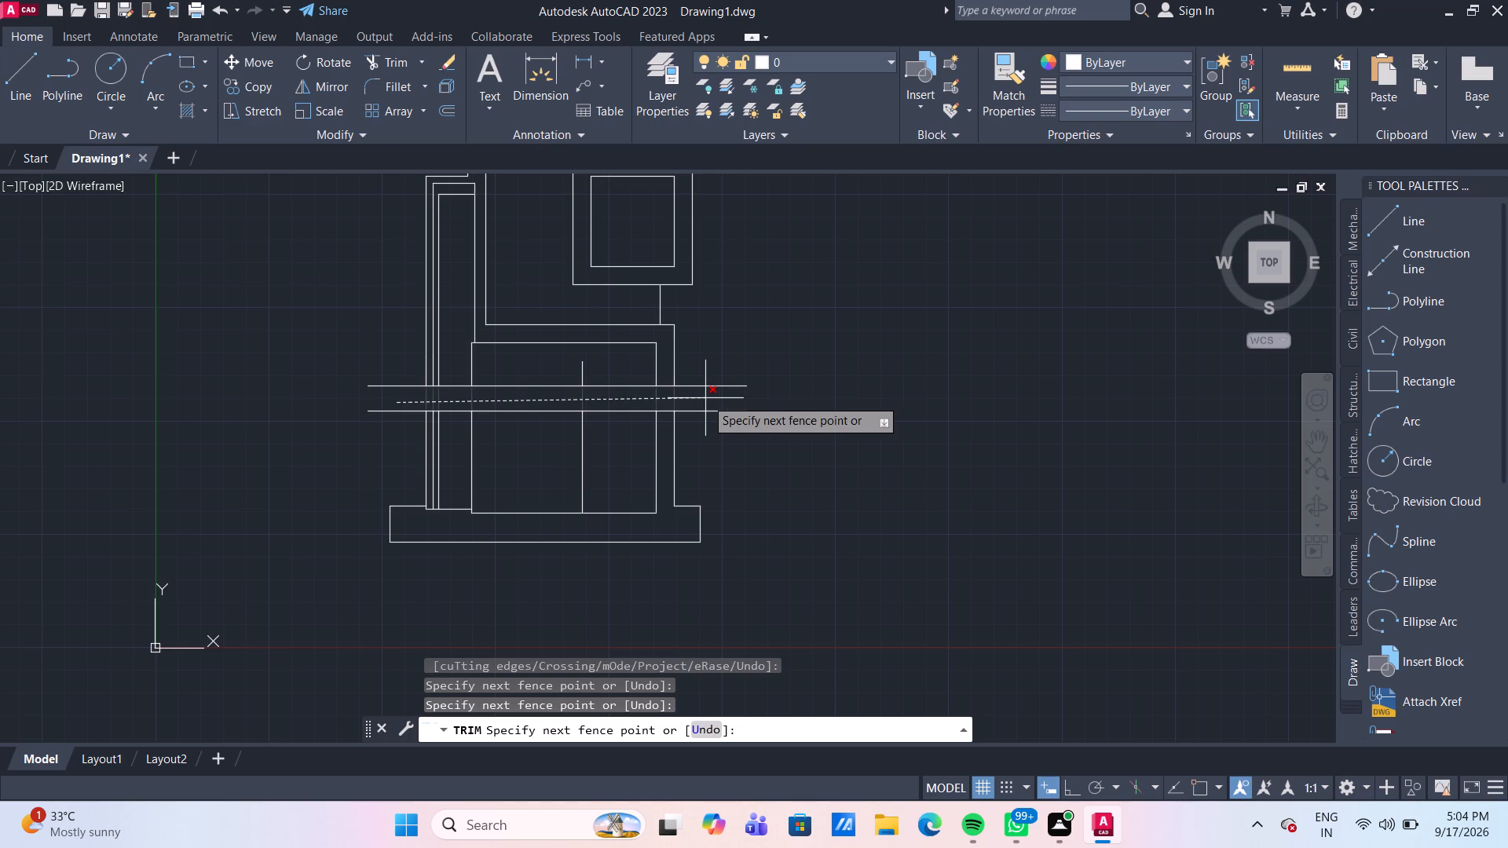
click(705, 398)
key(Escape)
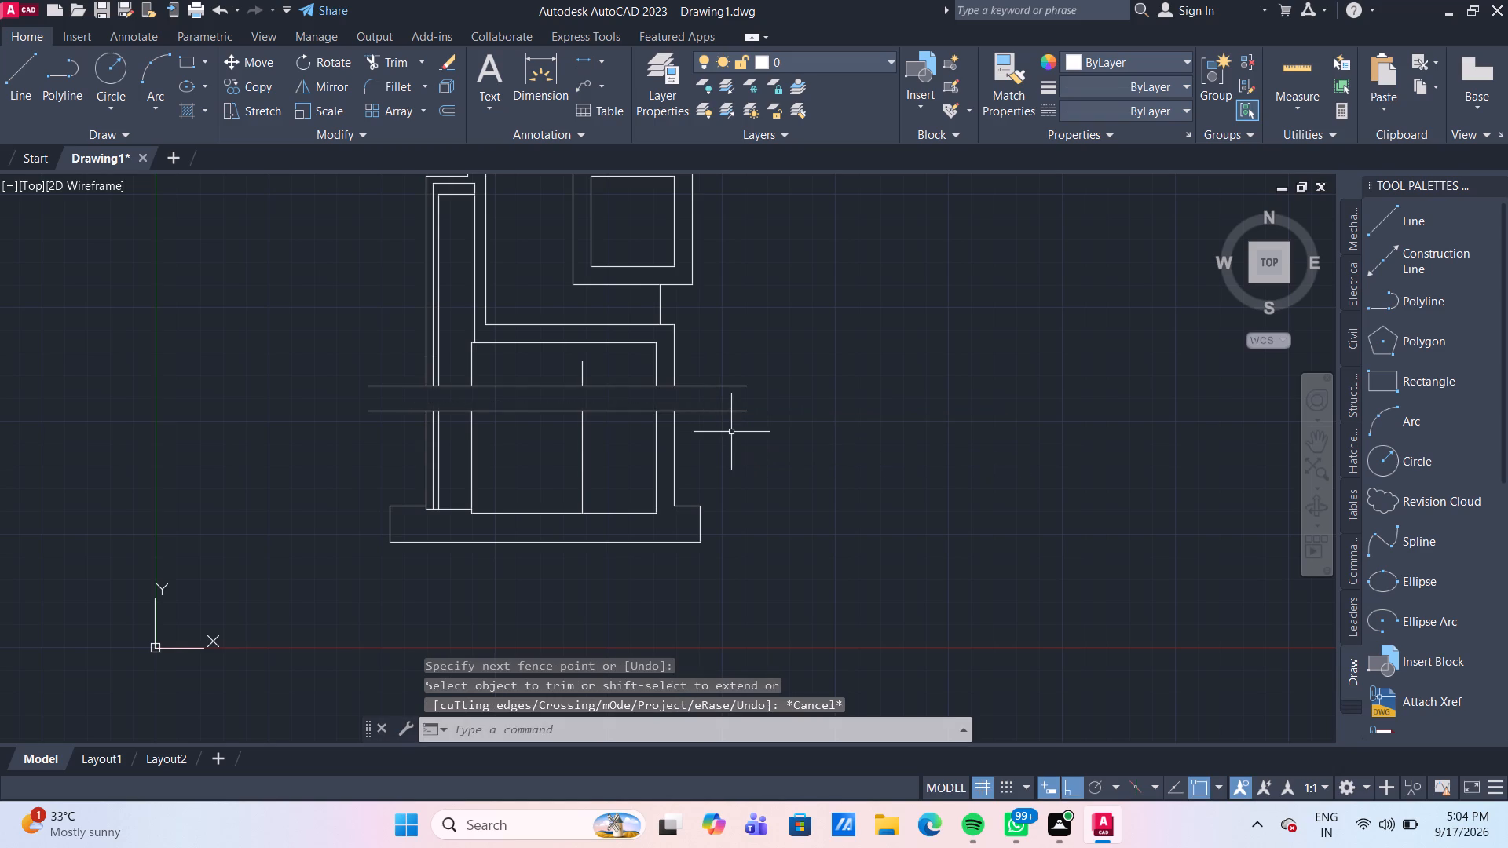
Delete the two horizontal cutting lines.
click(731, 432)
click(714, 371)
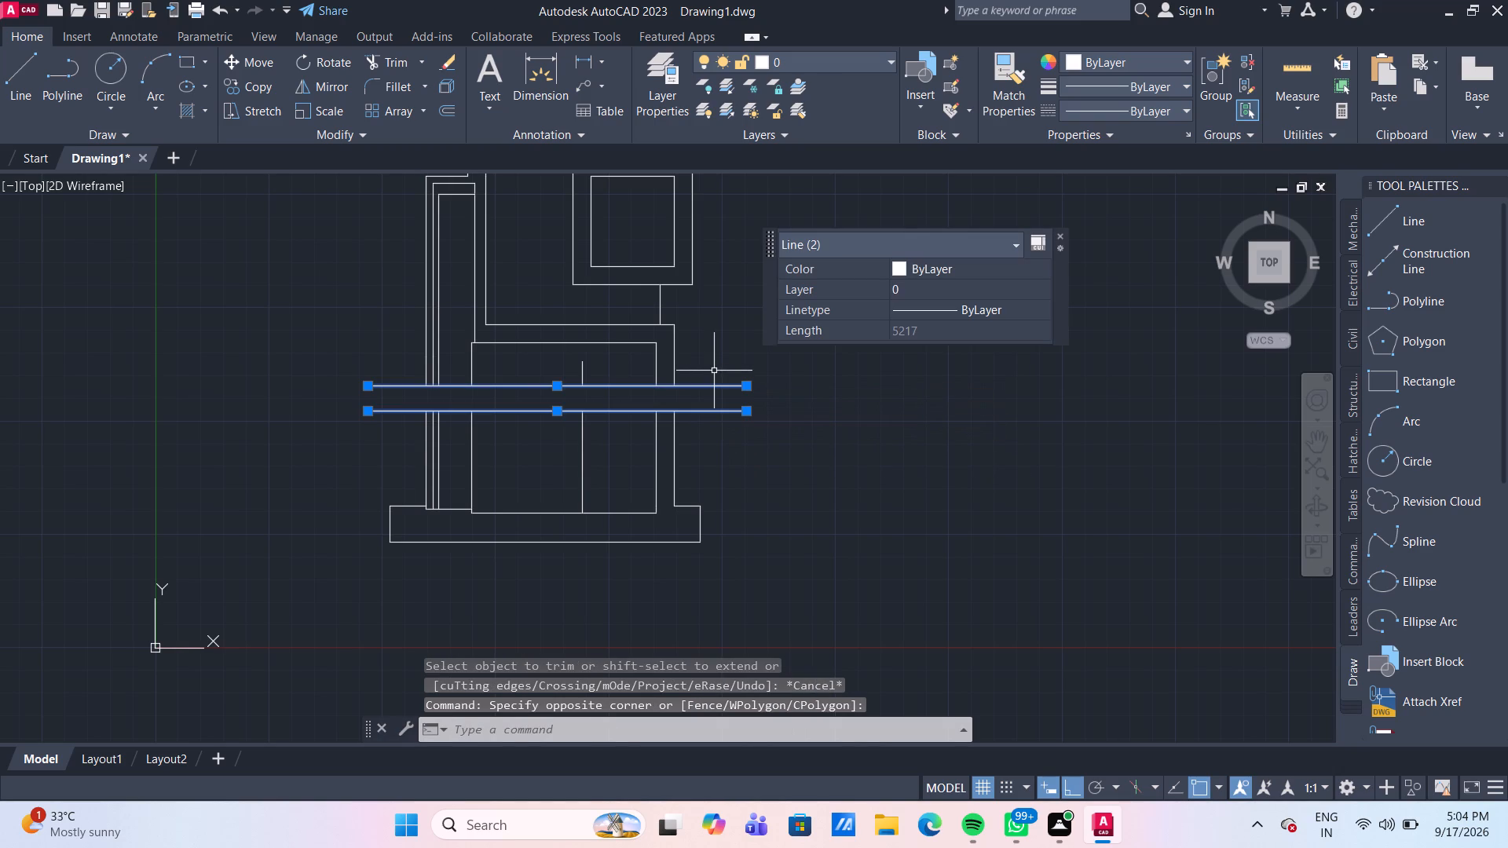
key(Delete)
Move the detached lower part with its base up 350 mm so its cut ends meet the upper part.
click(745, 576)
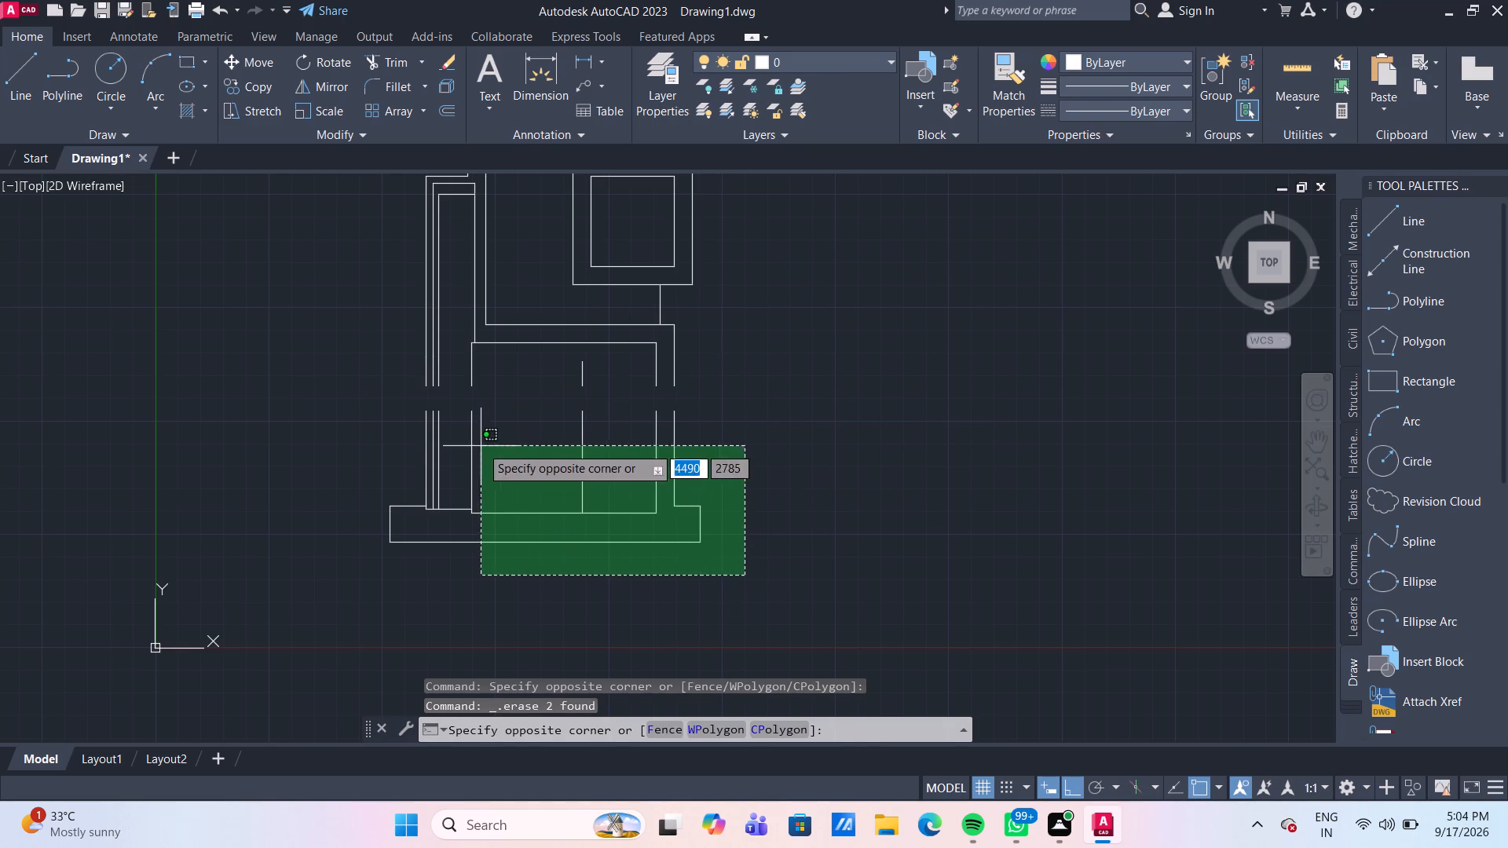
click(359, 401)
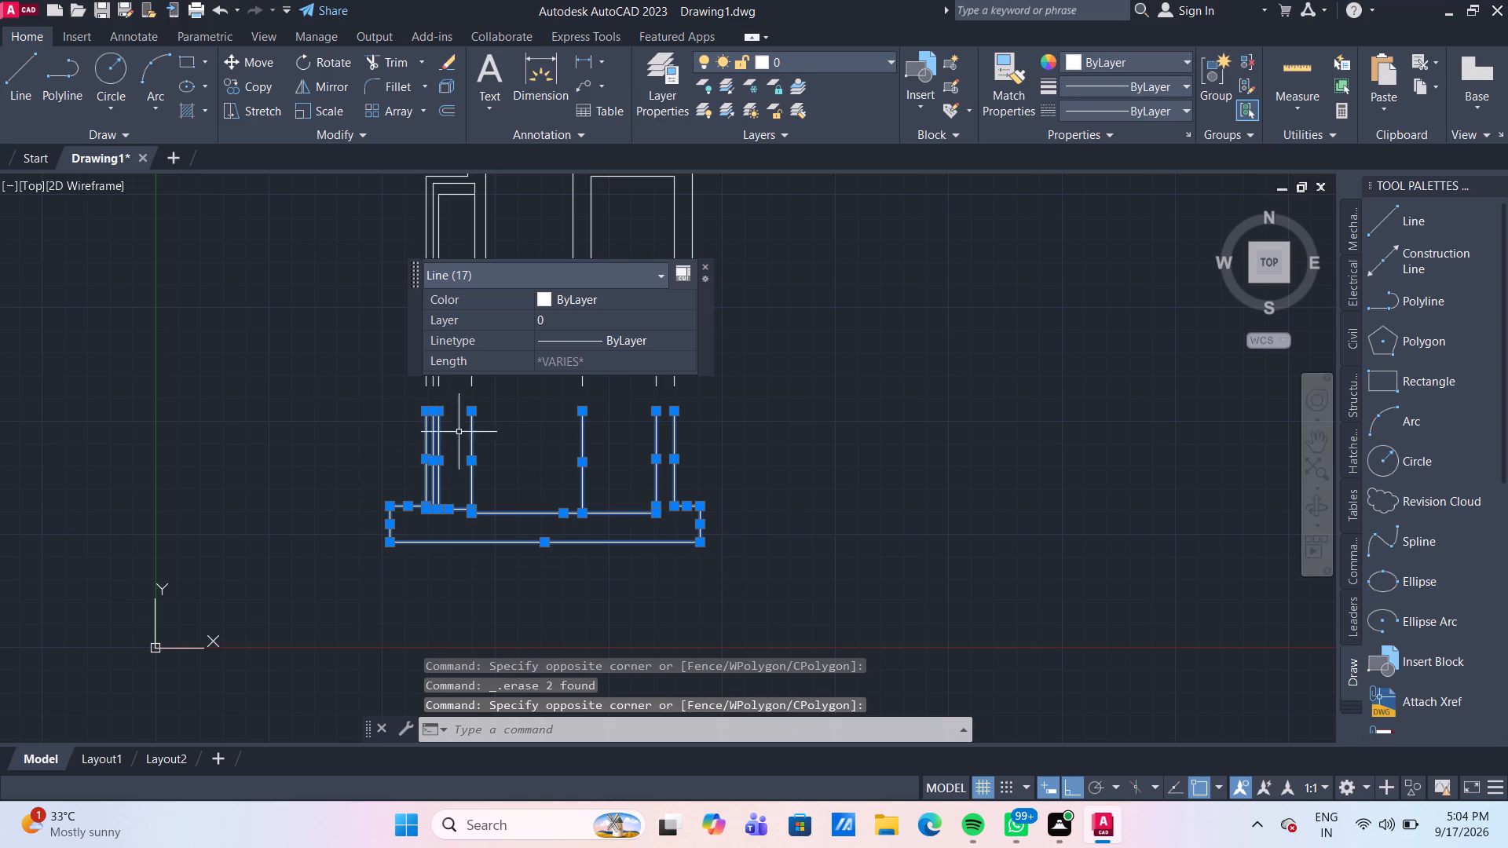
key(m)
key(Return)
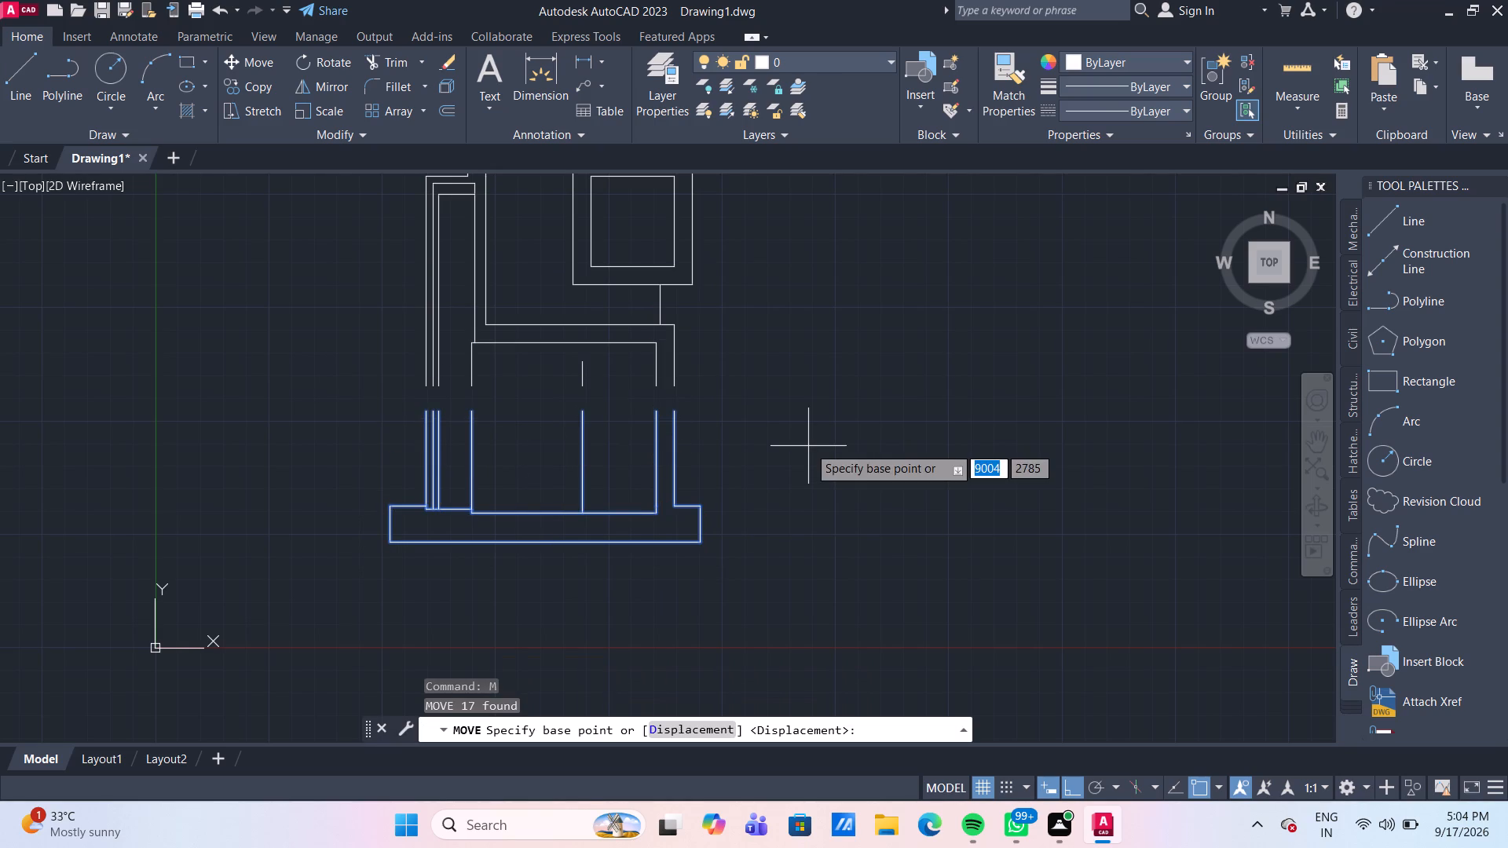
scroll(699, 436, up, 2)
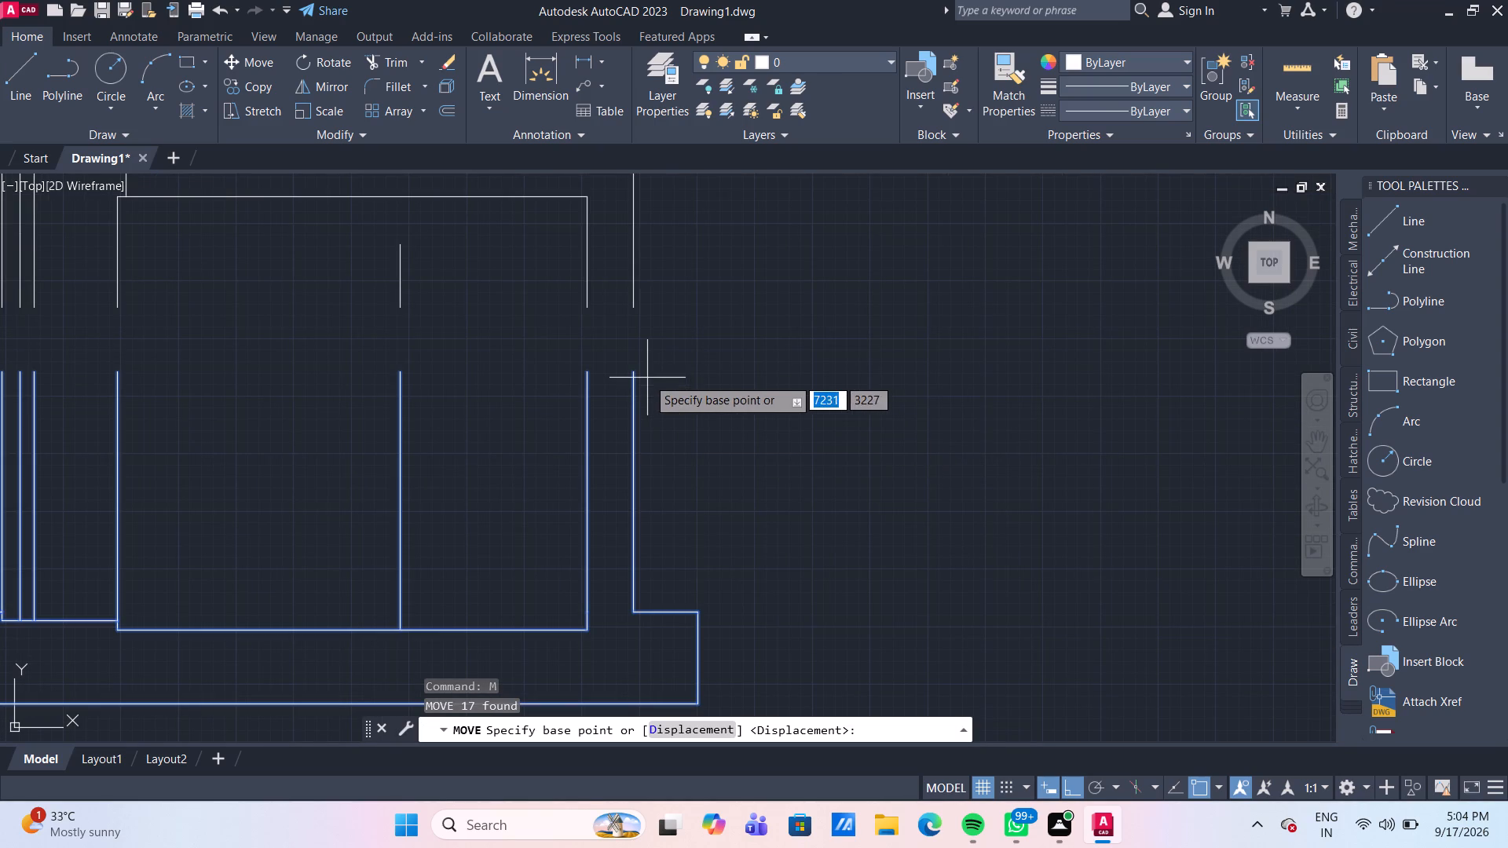
click(633, 373)
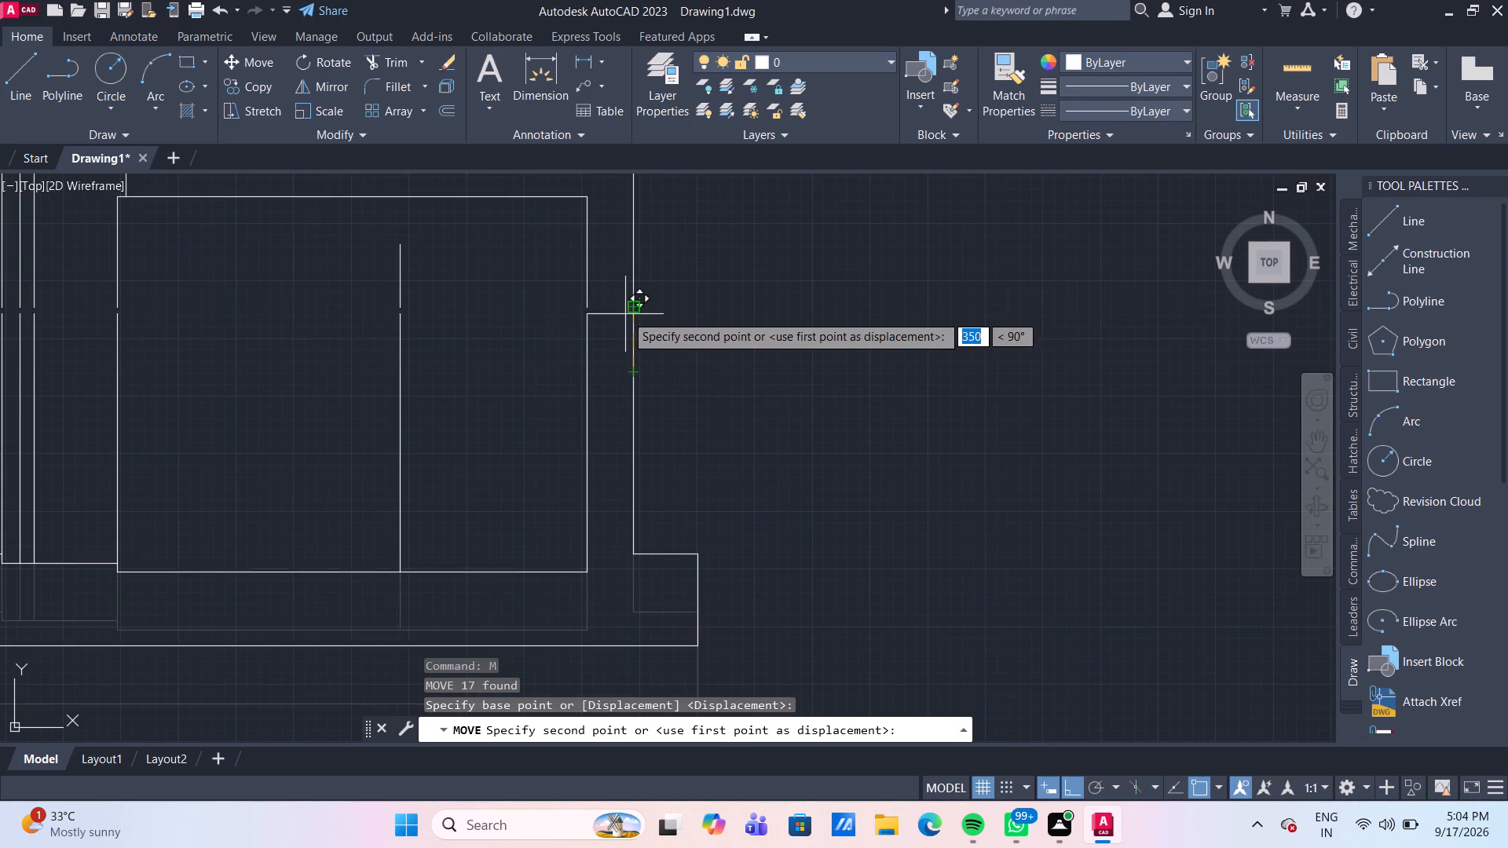
click(631, 307)
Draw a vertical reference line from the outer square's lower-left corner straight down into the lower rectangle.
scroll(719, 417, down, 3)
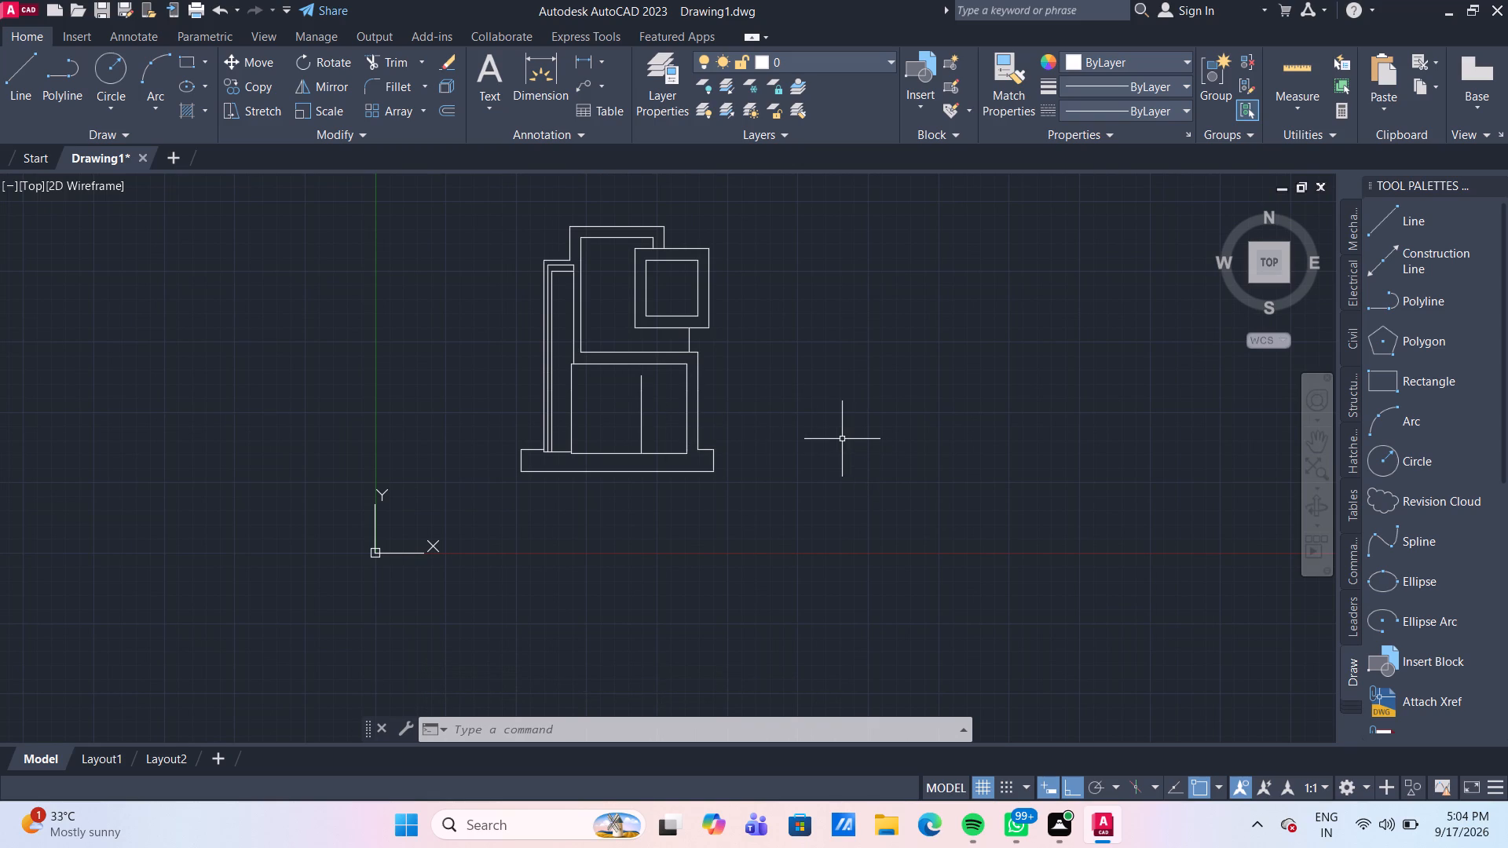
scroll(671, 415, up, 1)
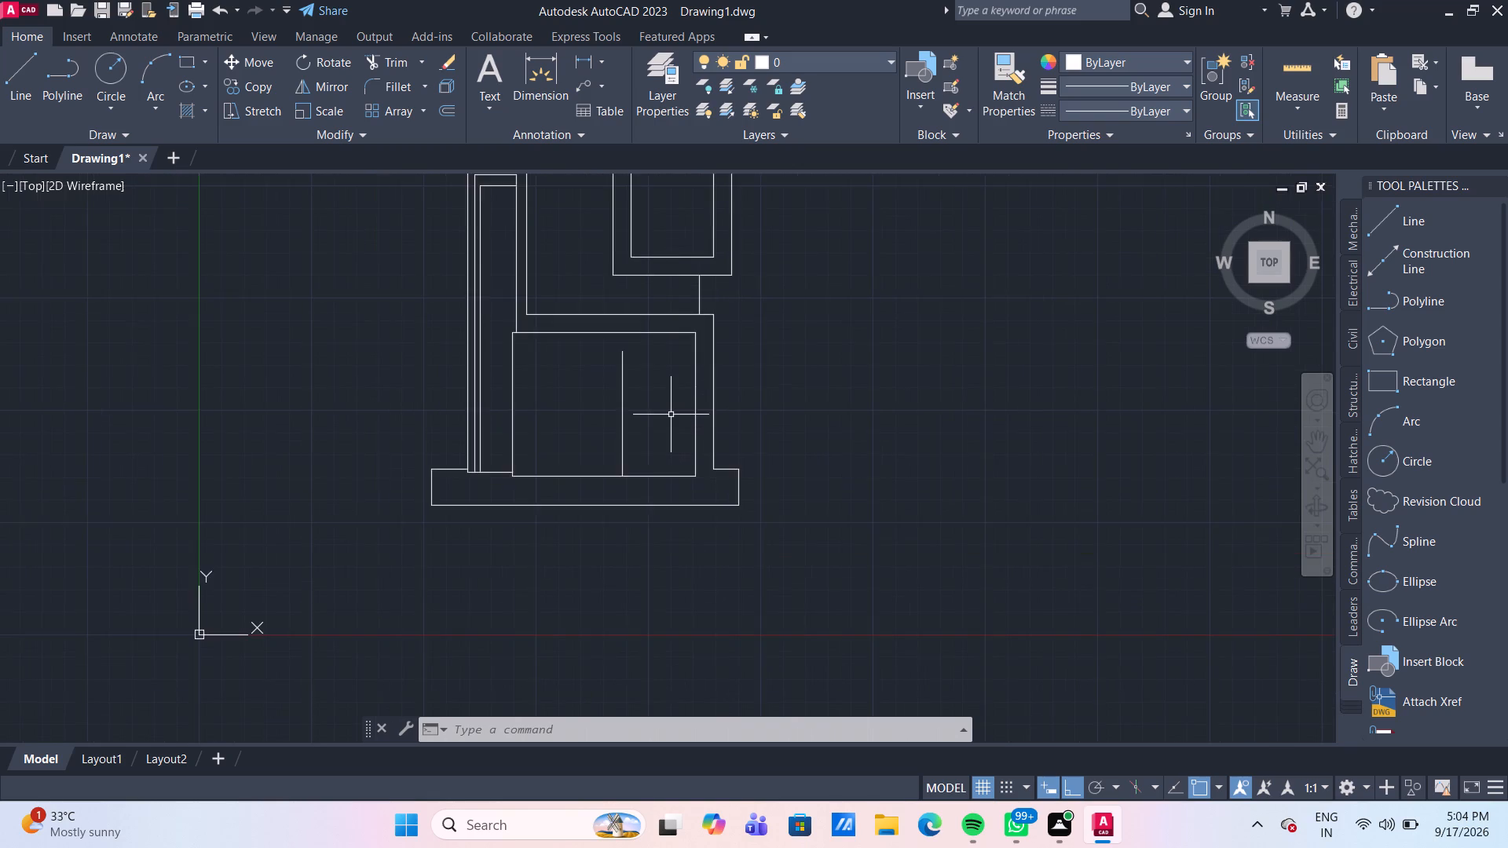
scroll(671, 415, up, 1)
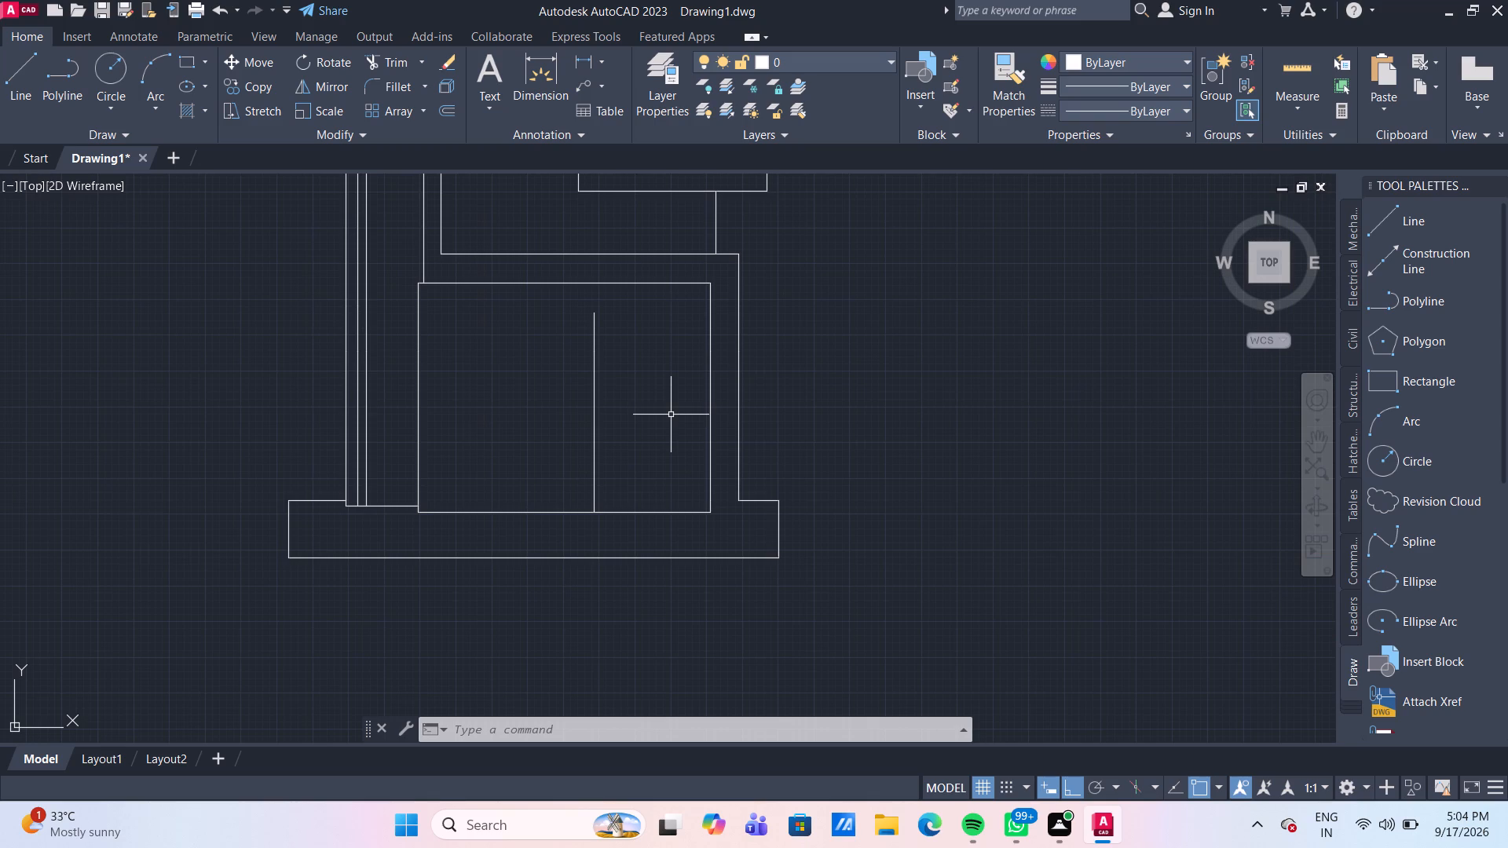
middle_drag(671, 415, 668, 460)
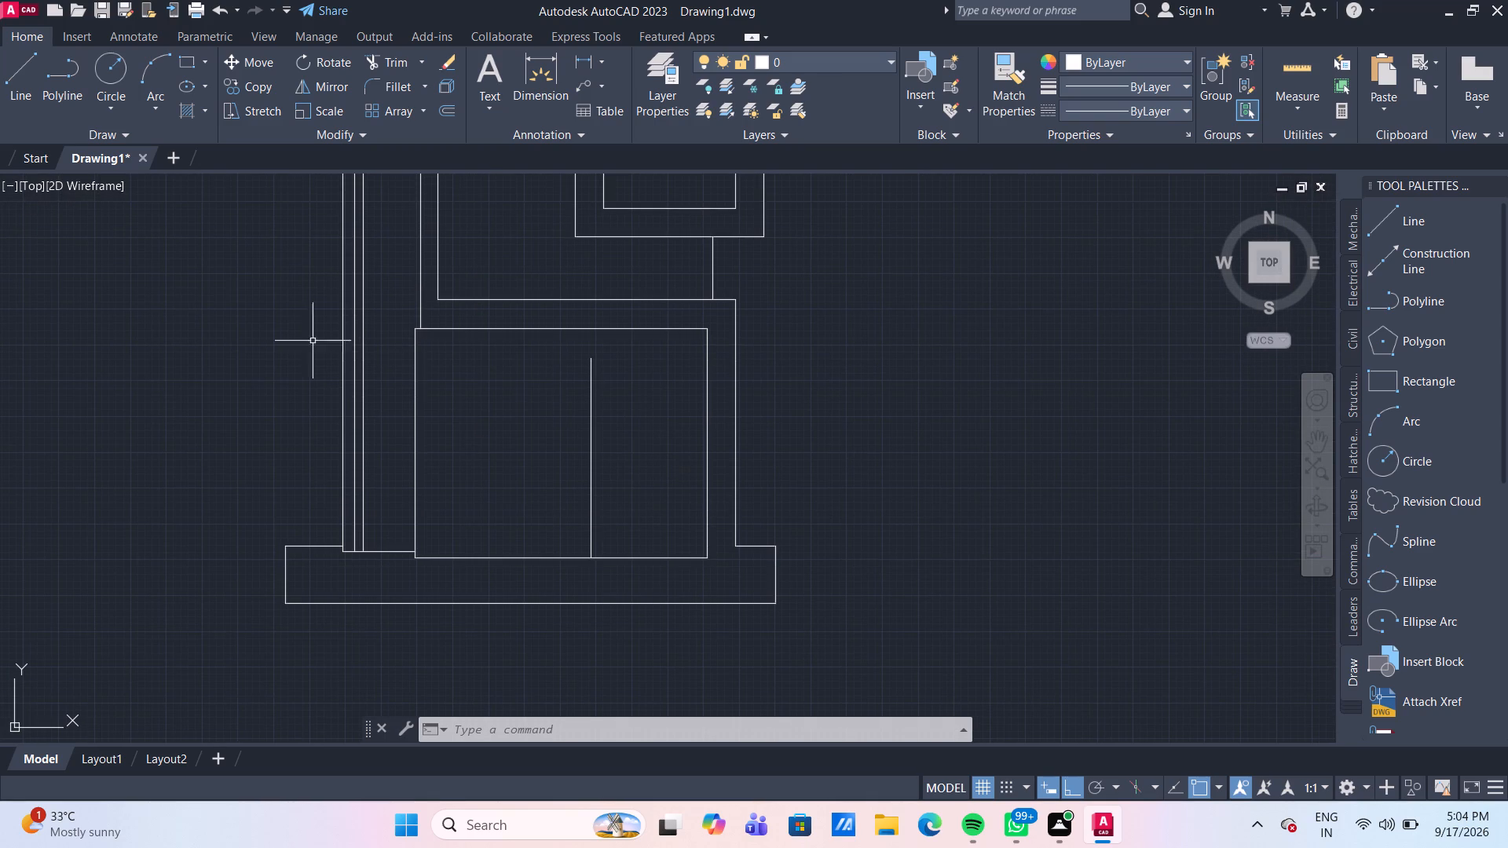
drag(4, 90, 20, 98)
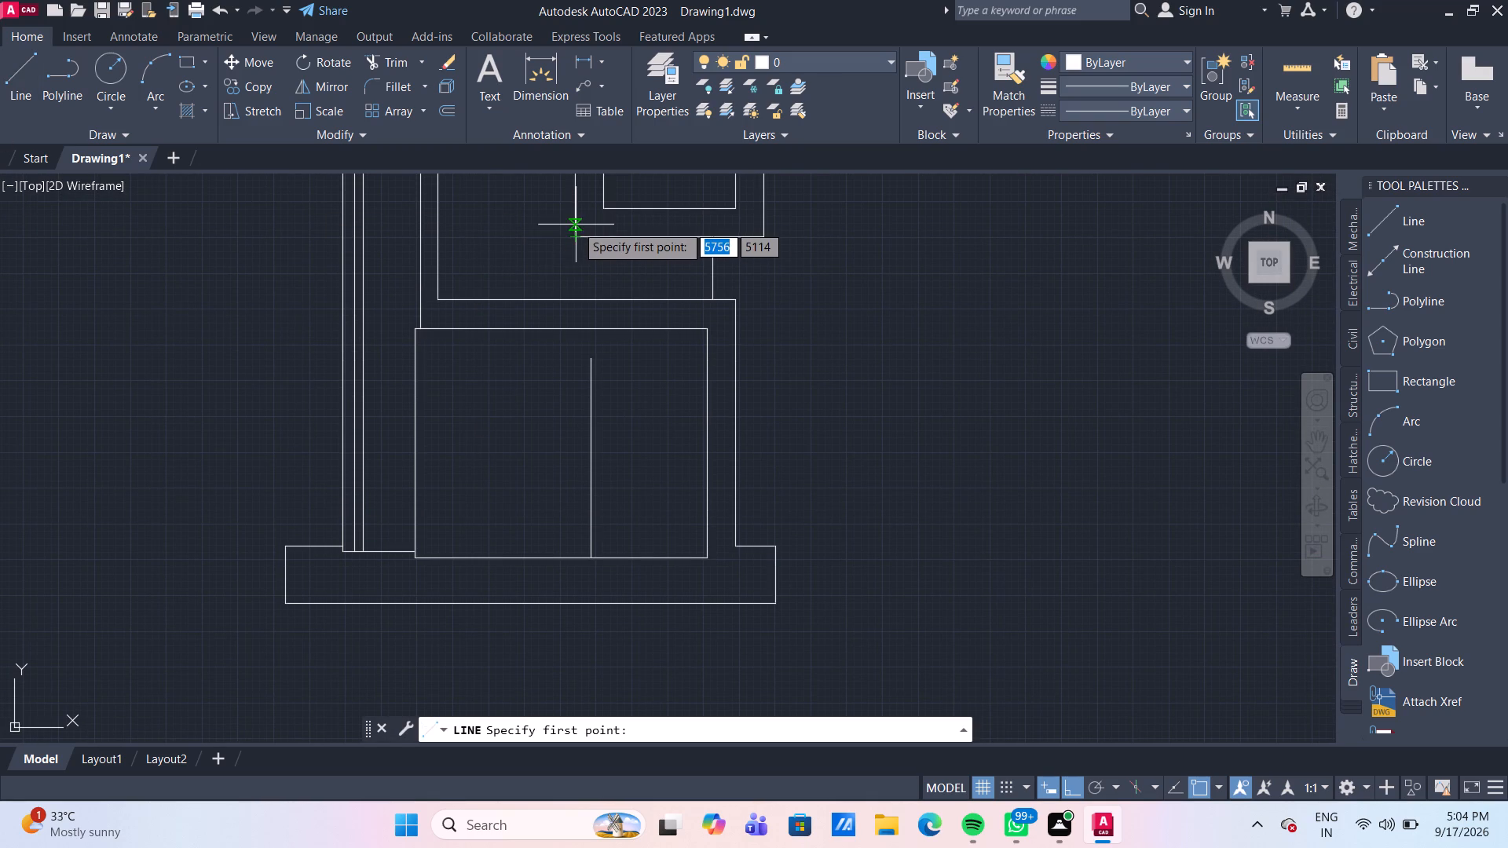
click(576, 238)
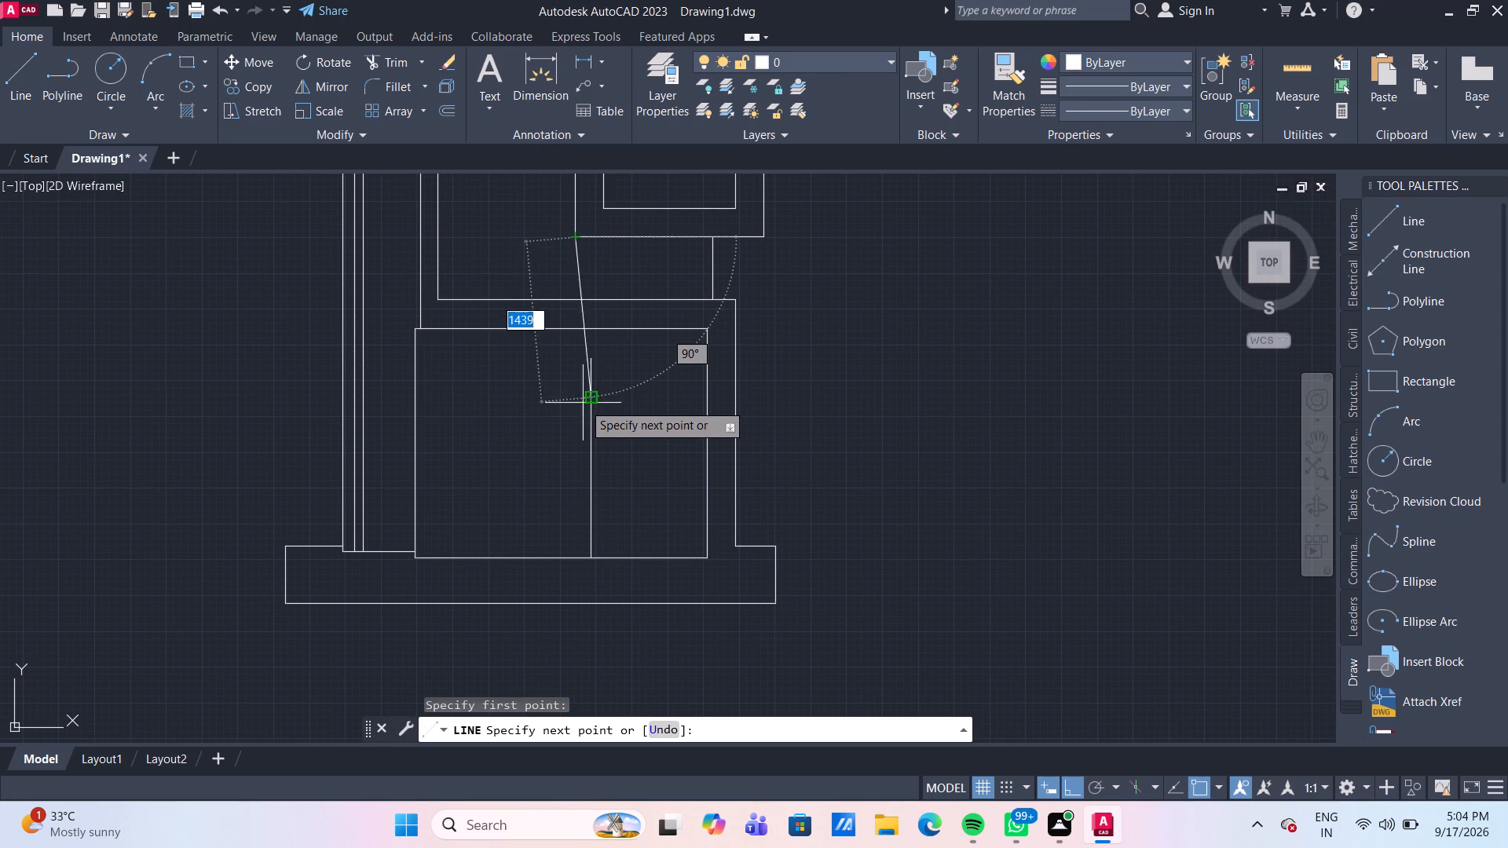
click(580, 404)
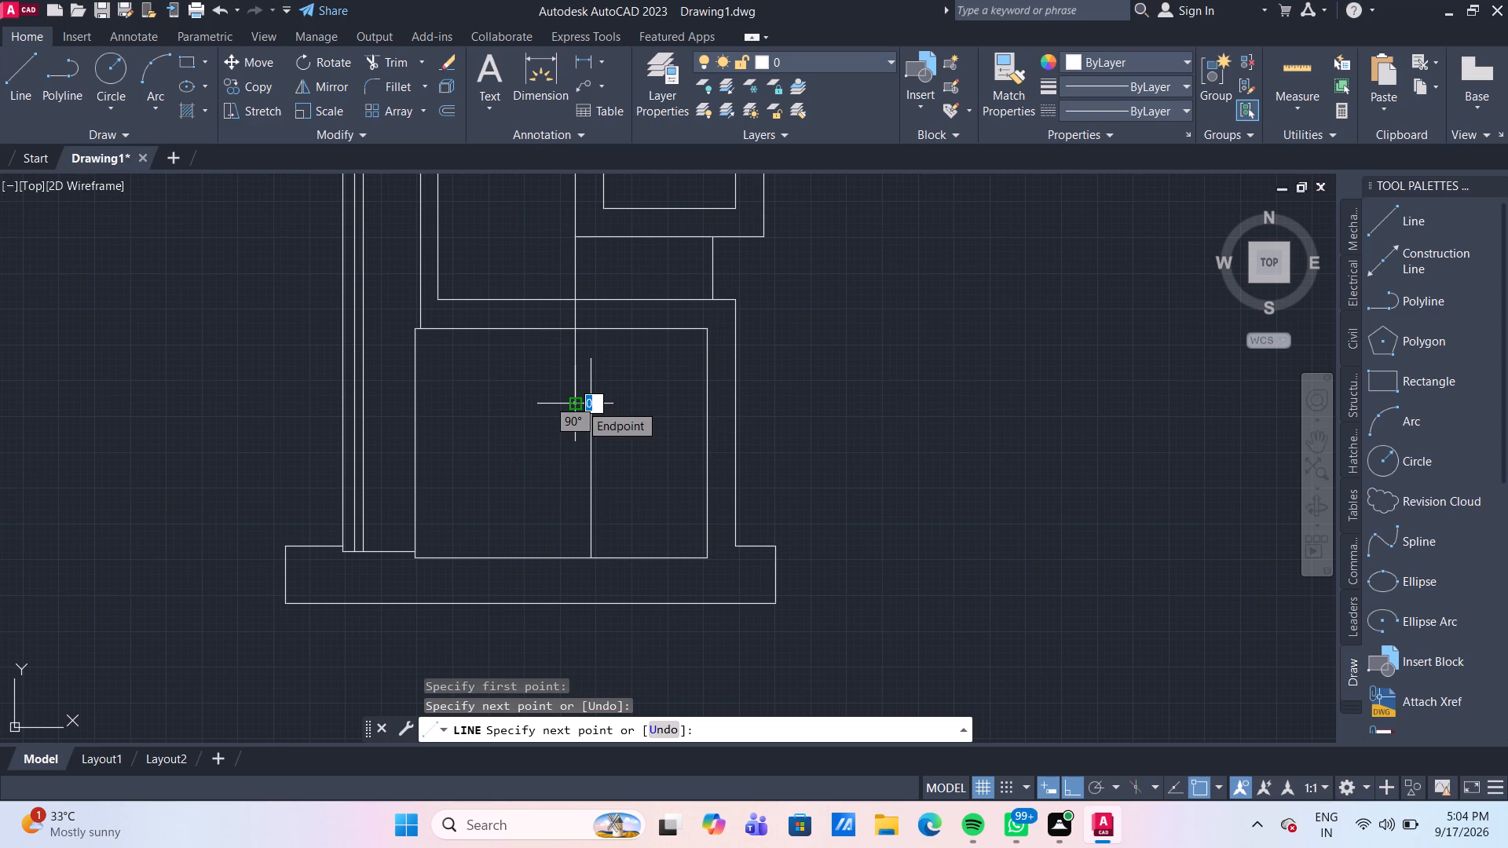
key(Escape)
Check distances around the lower rectangle and its interior vertical line with Quick Measure.
click(1306, 75)
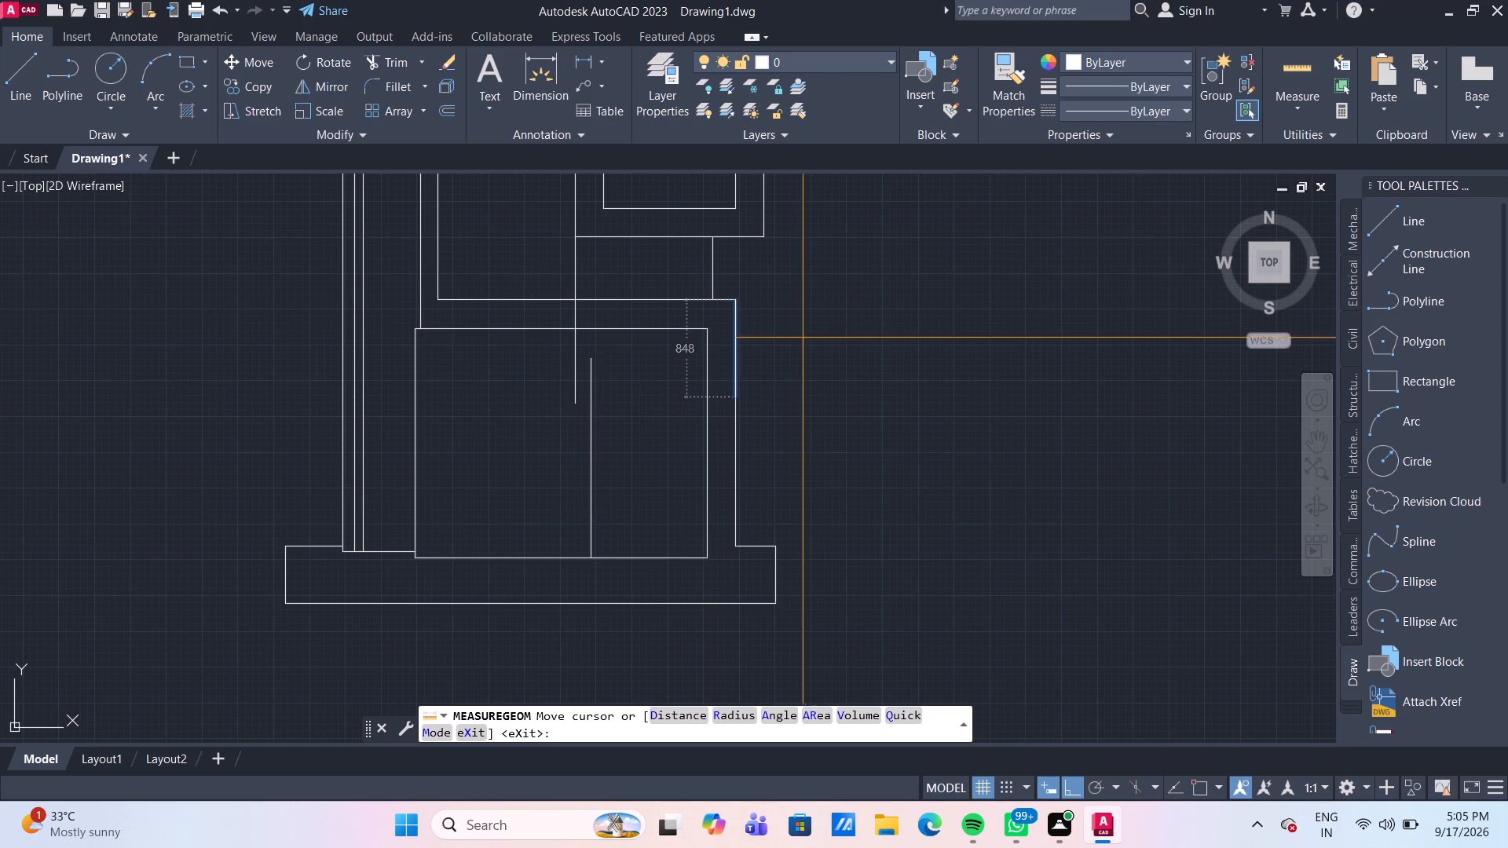
key(Escape)
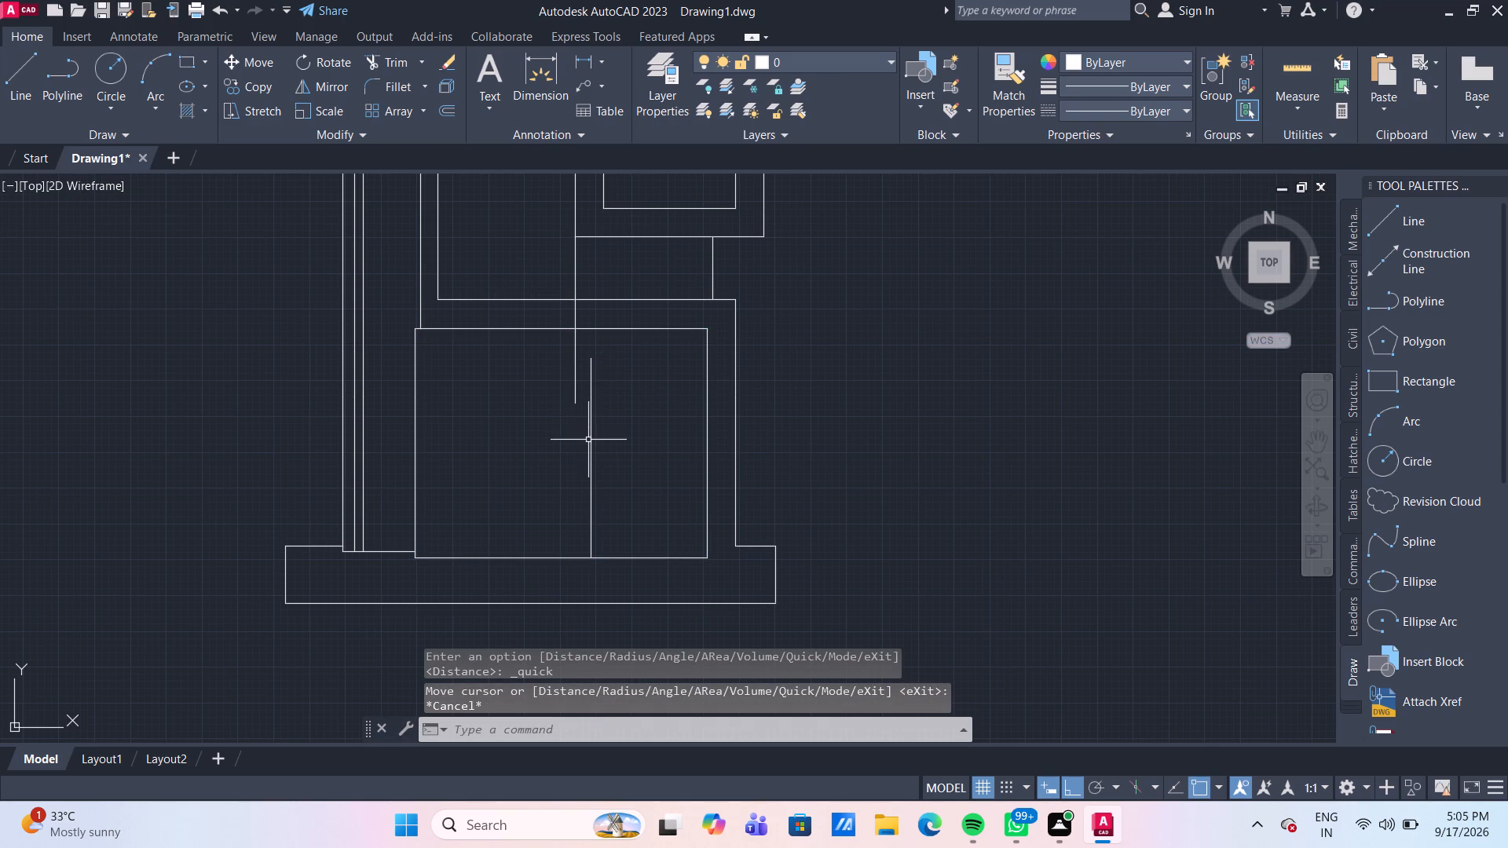
Move the lower segment of the lower rectangle's interior vertical line 36 mm to the left.
click(591, 448)
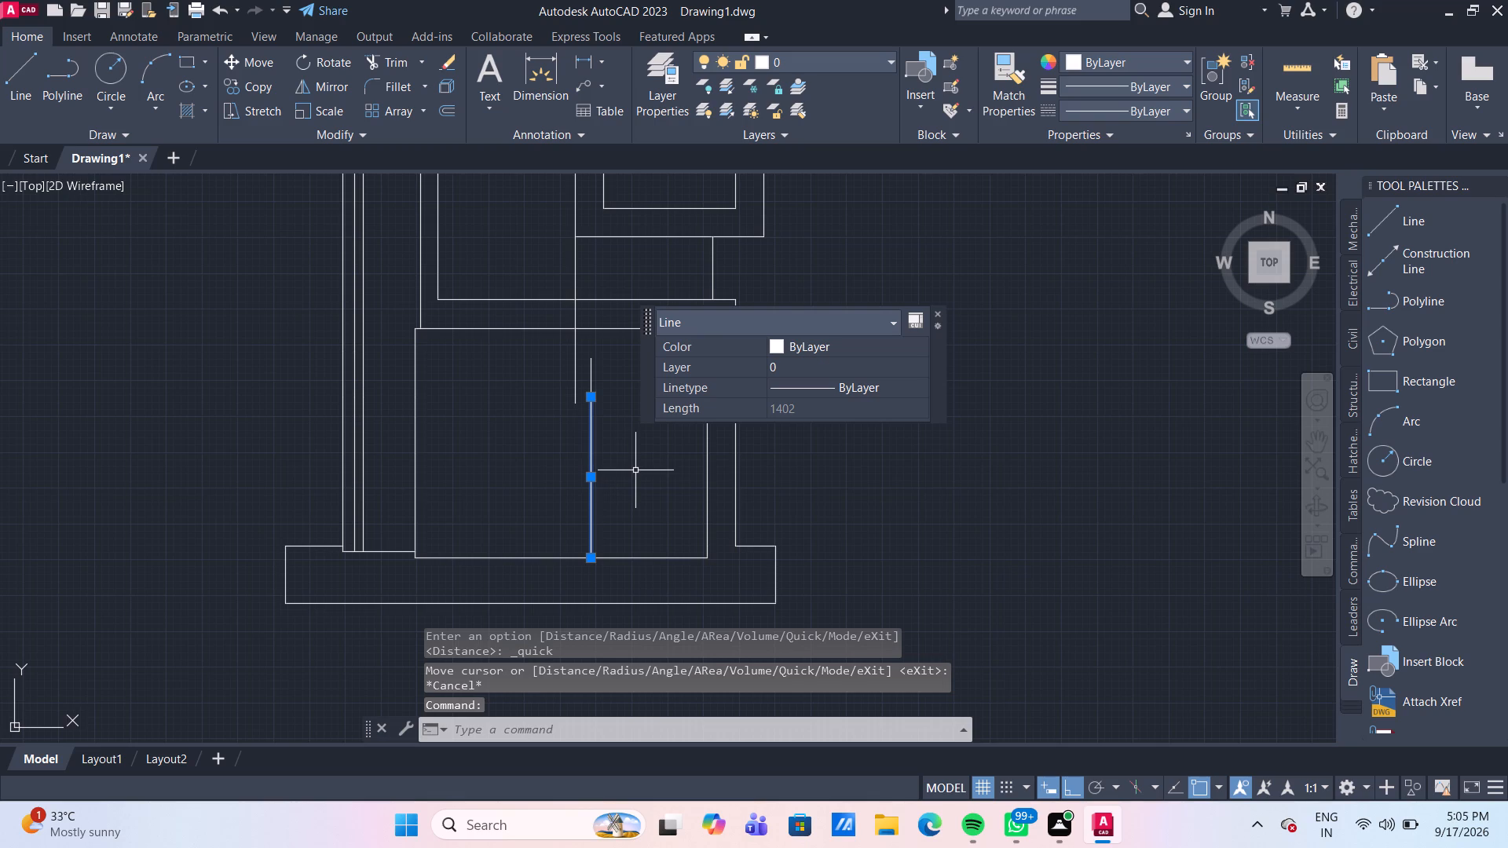
key(m)
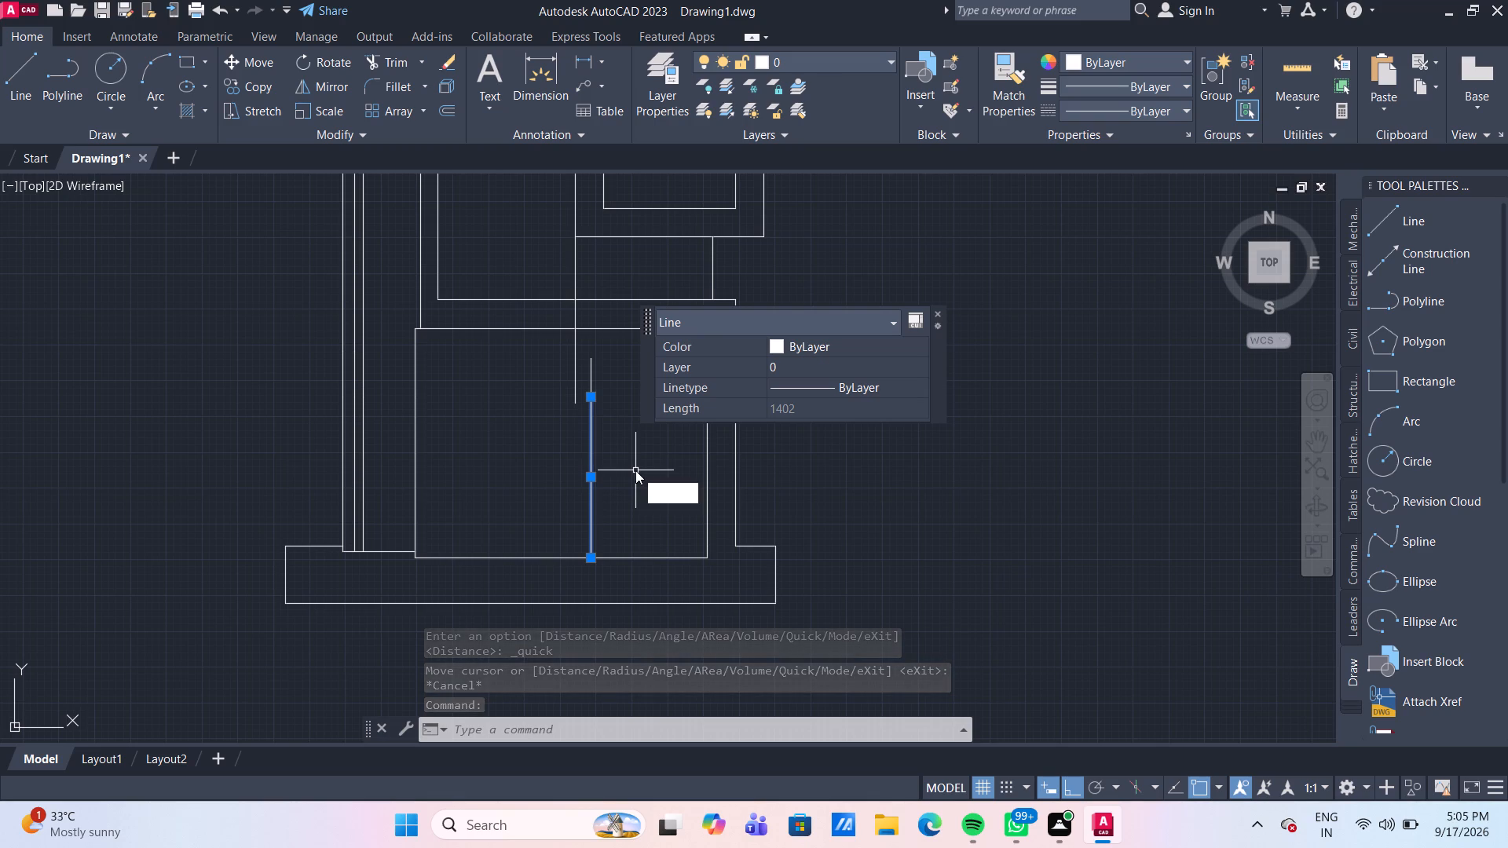
key(Return)
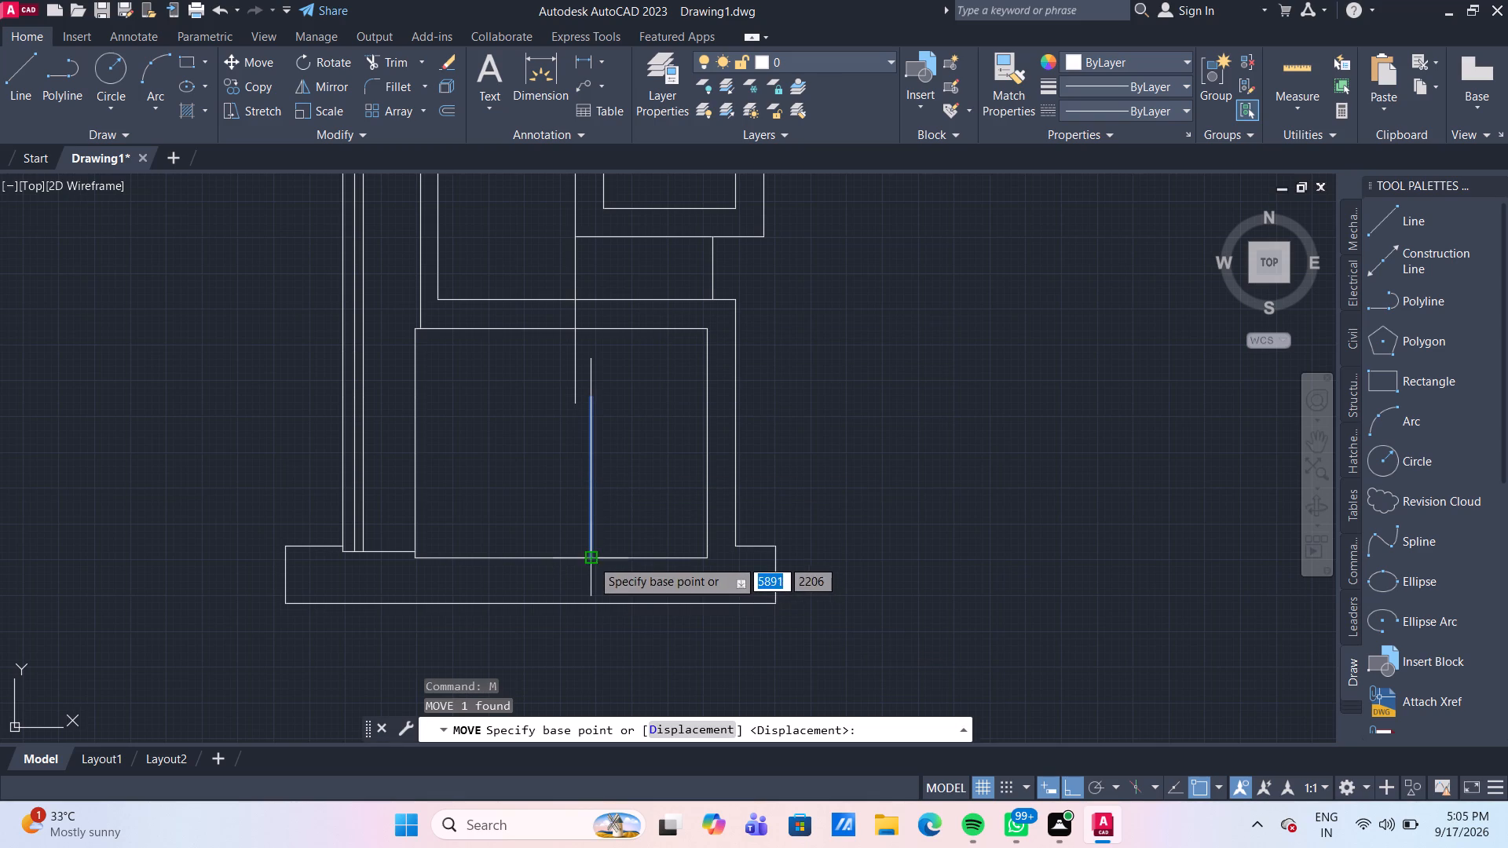
click(591, 559)
text(36)
key(Return)
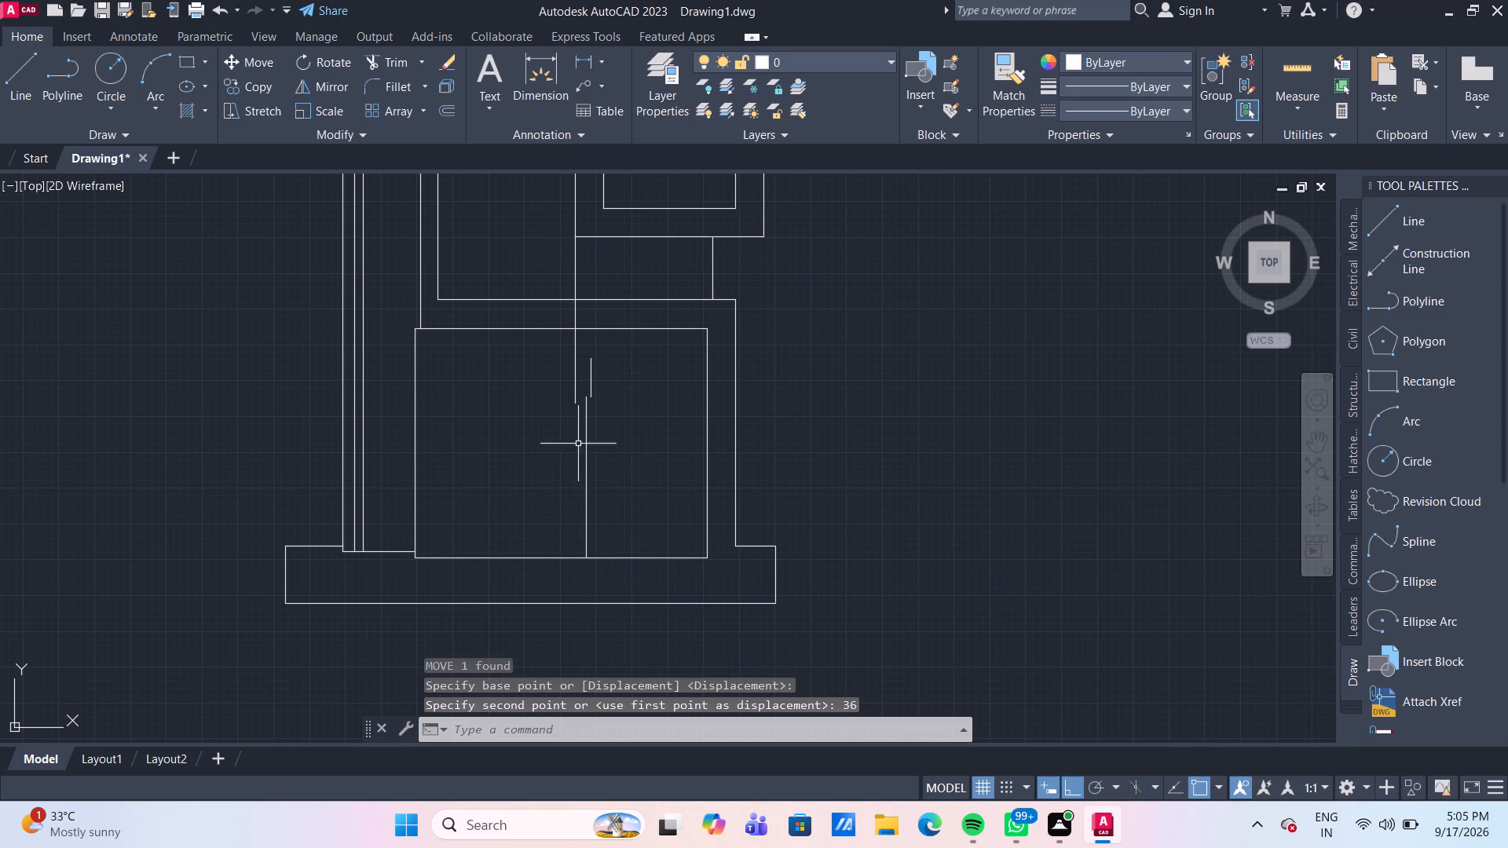
Delete the leftover short vertical segment and the vertical reference line descending from the outer square's corner.
click(591, 382)
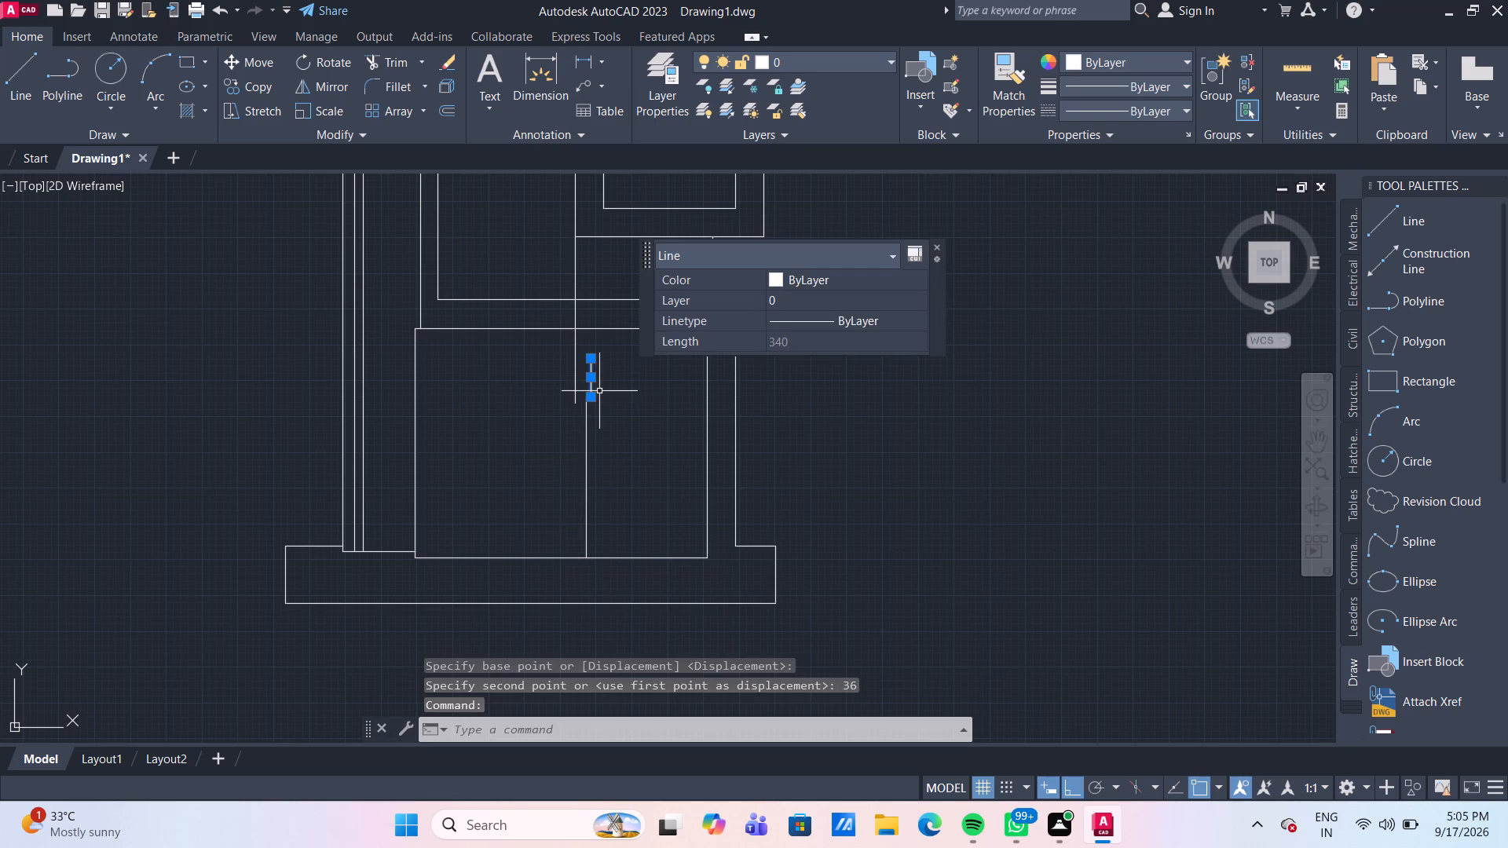
key(Delete)
click(576, 367)
key(Delete)
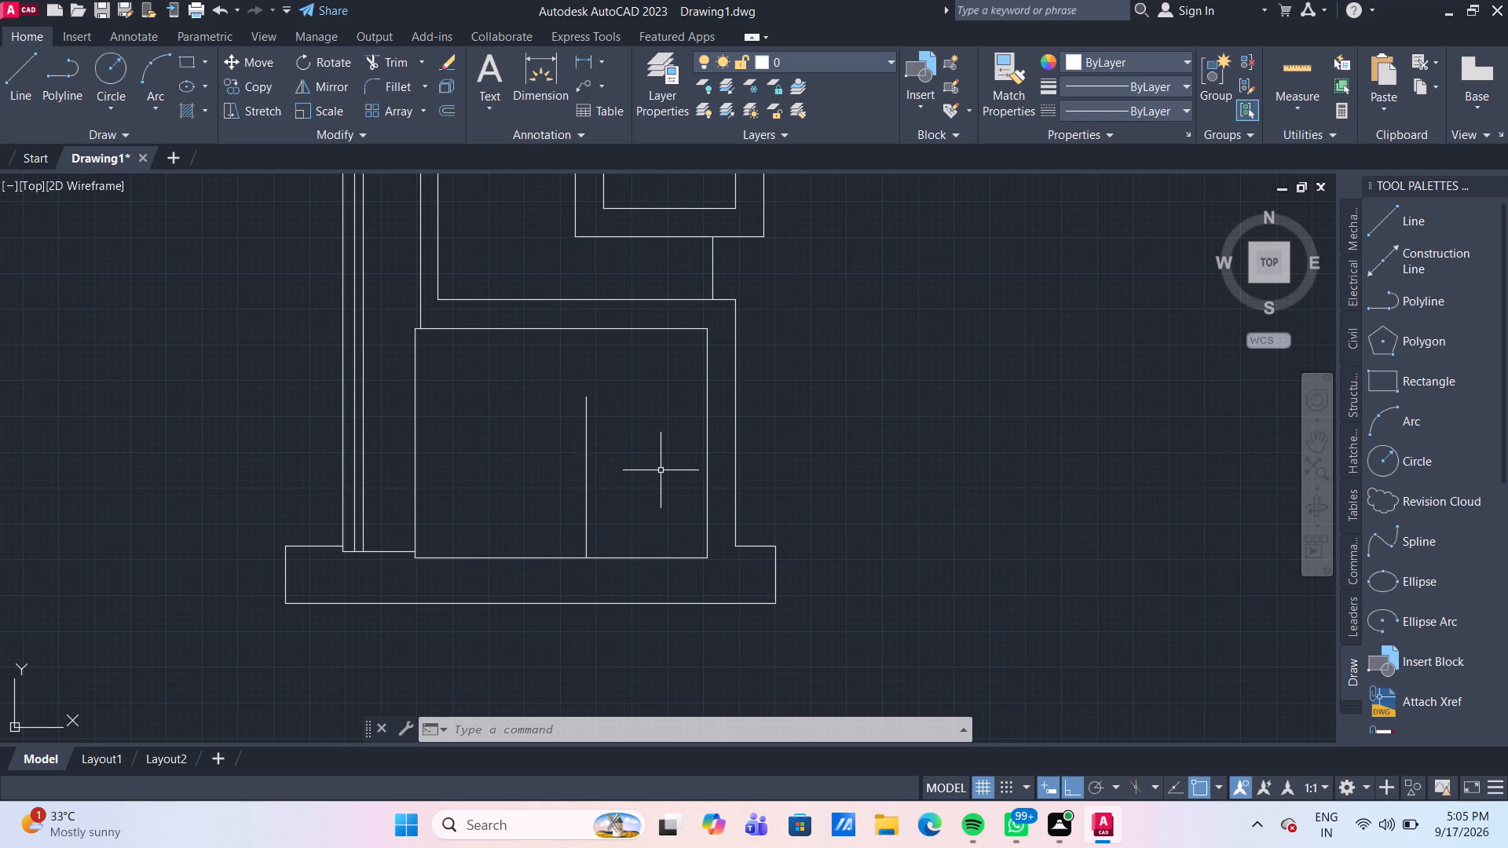
Draw a line 360 mm up from the lower rectangle's lower-right corner, continuing horizontally left to the interior vertical line.
middle_drag(653, 506, 628, 454)
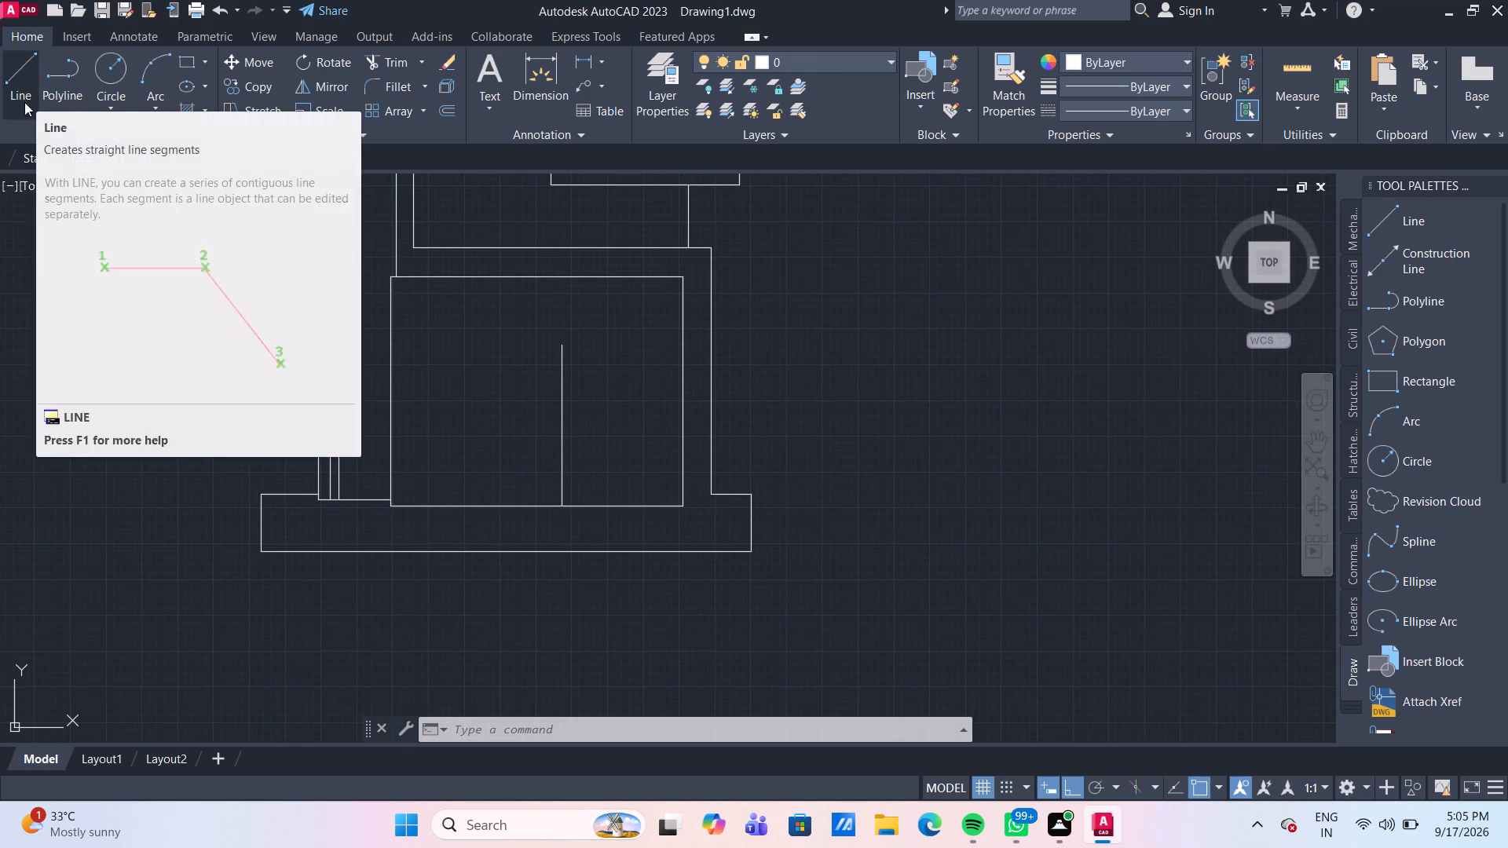
click(27, 90)
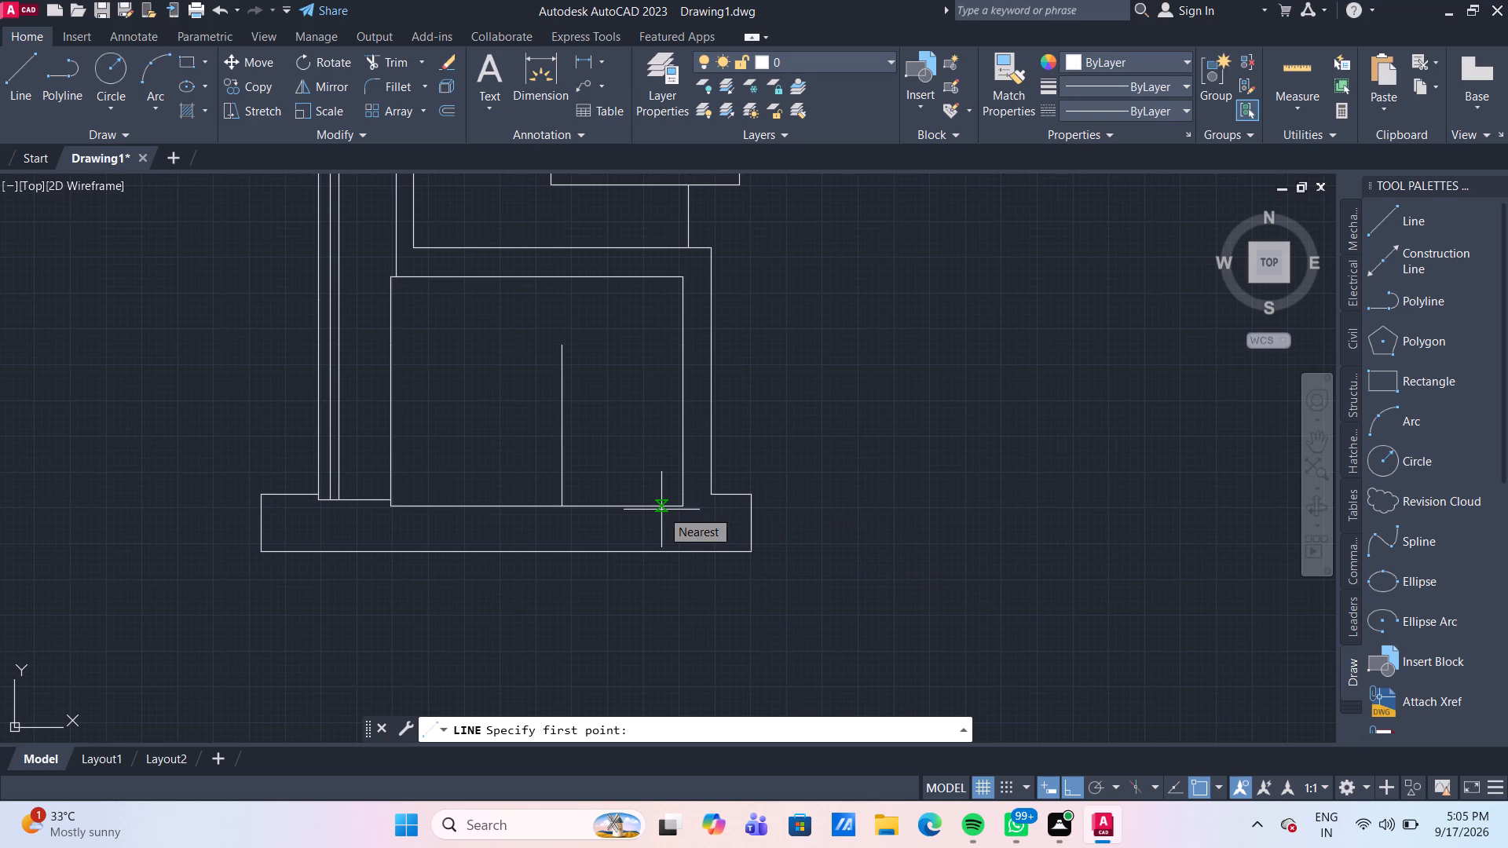
scroll(661, 510, up, 3)
scroll(707, 492, down, 1)
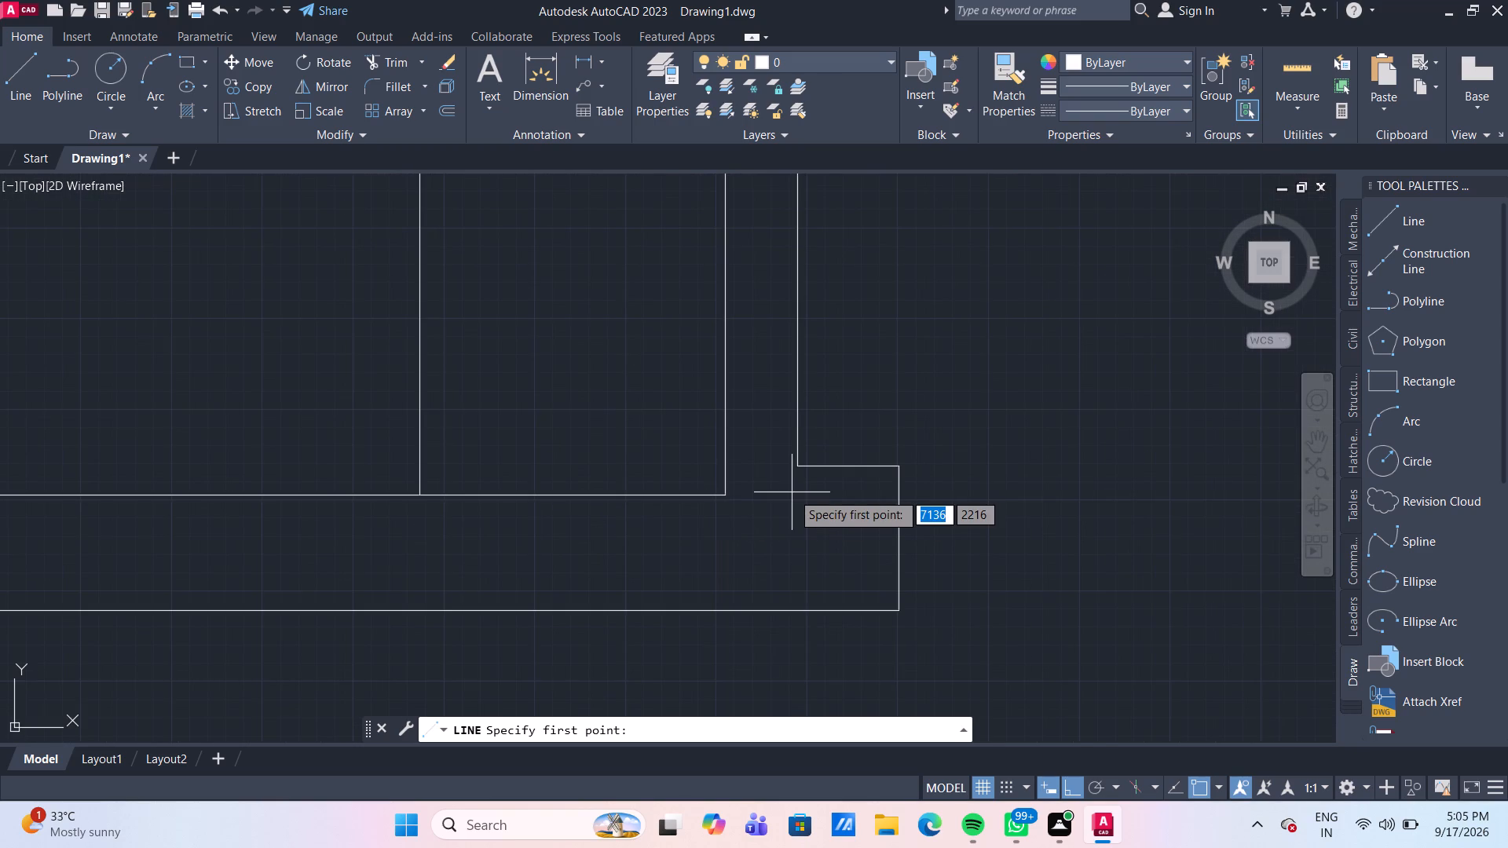
scroll(792, 492, up, 1)
scroll(792, 492, down, 1)
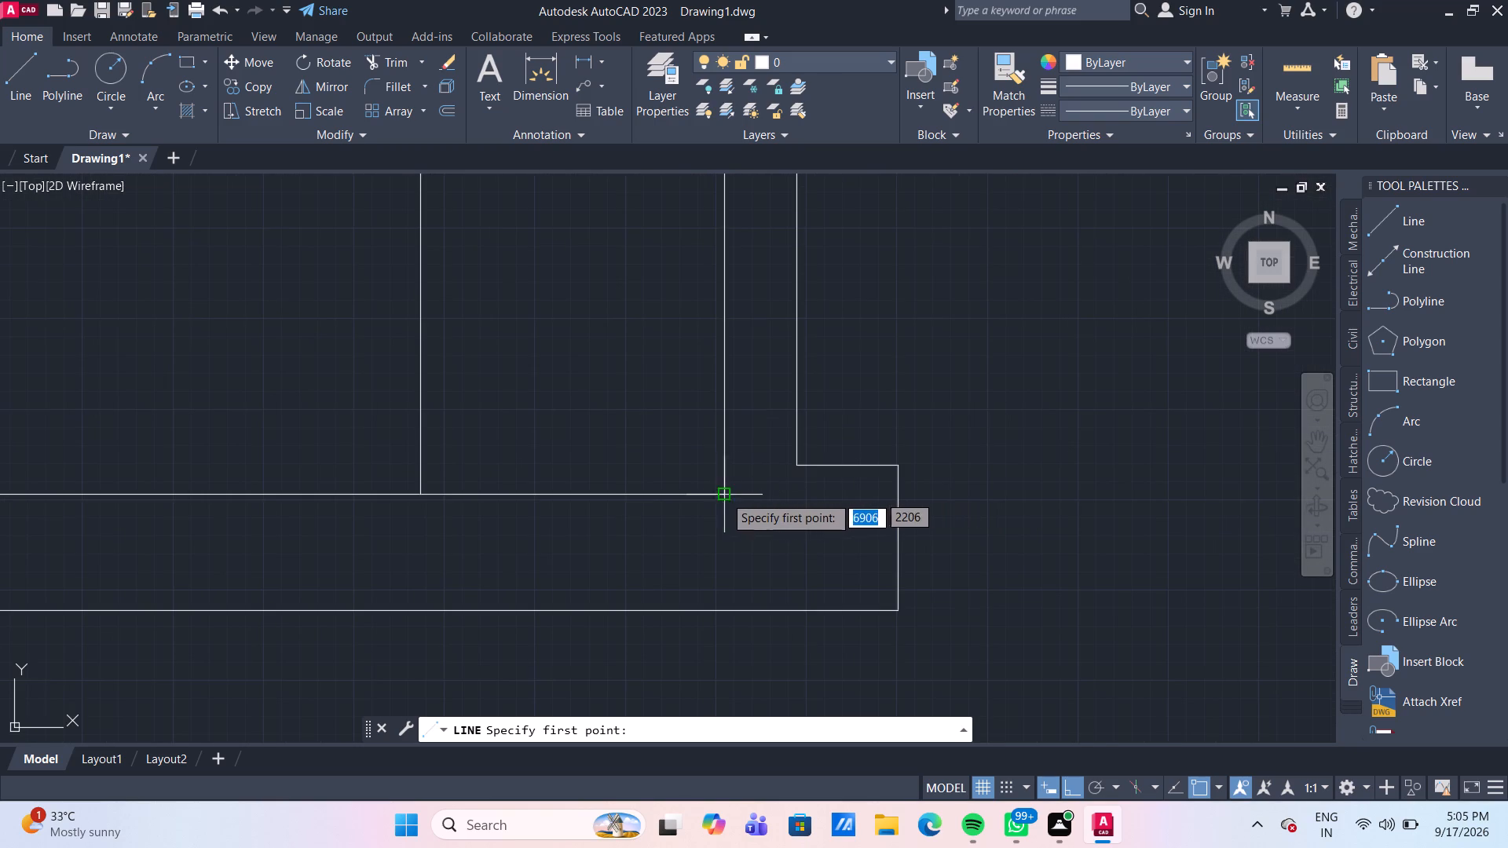
click(719, 495)
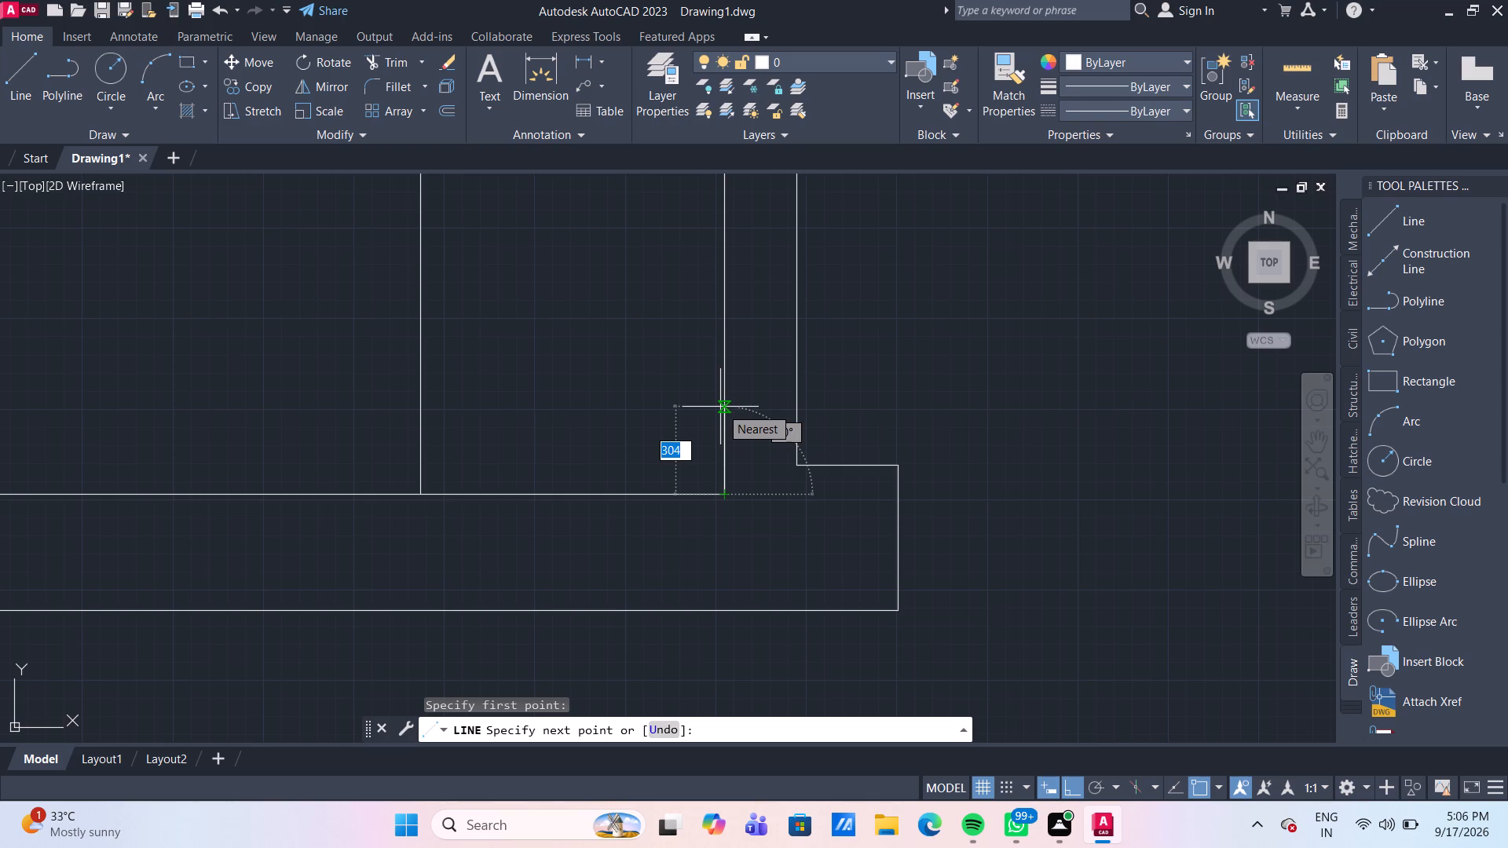
text(360)
key(Return)
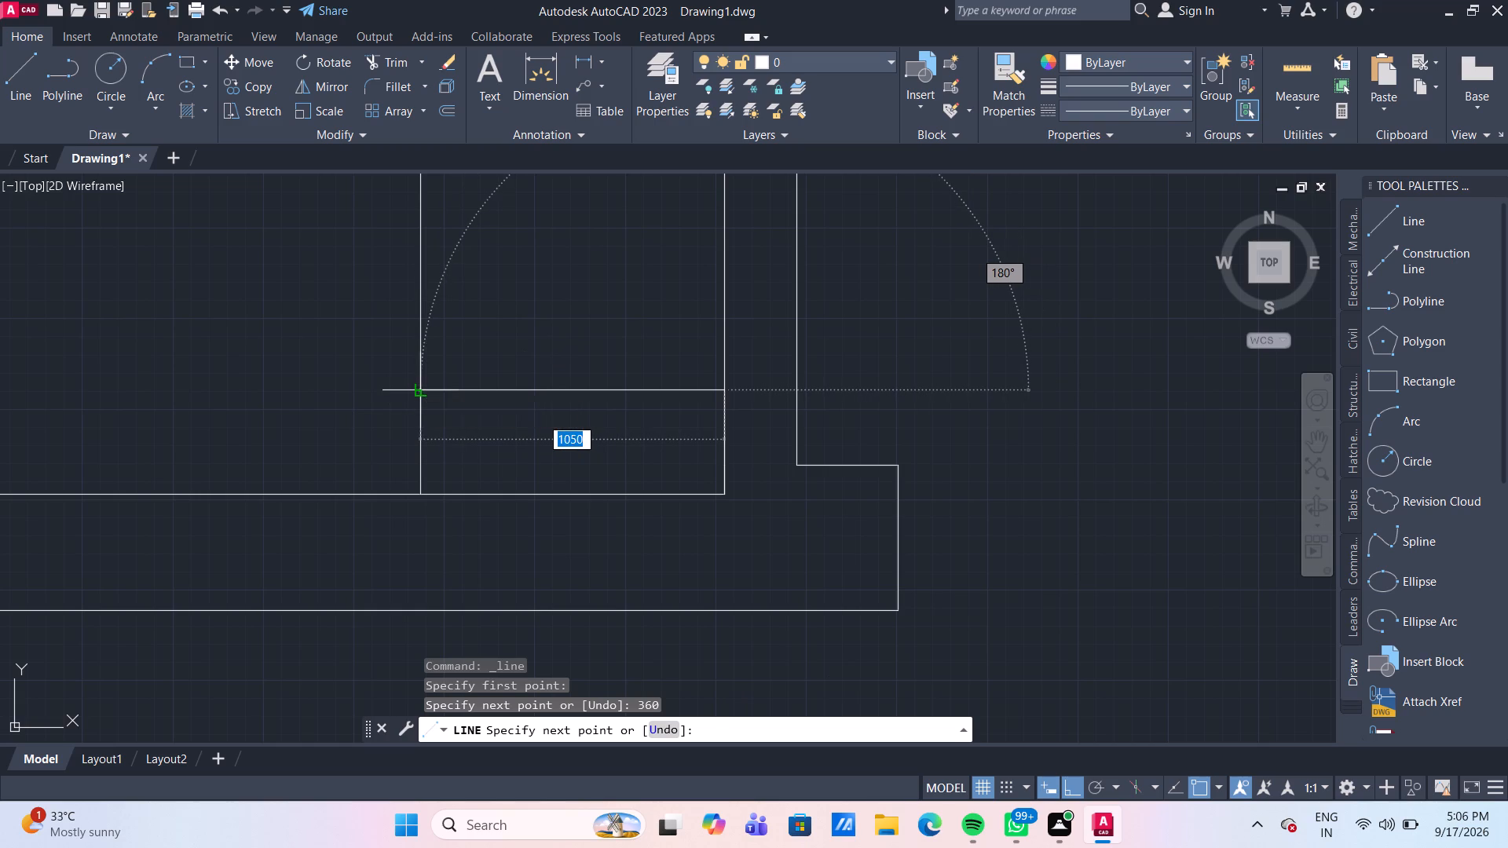
click(417, 389)
key(Escape)
Offset the new horizontal line downward twice at 120 mm spacing, toward the lower rectangle's bottom edge.
scroll(563, 419, down, 1)
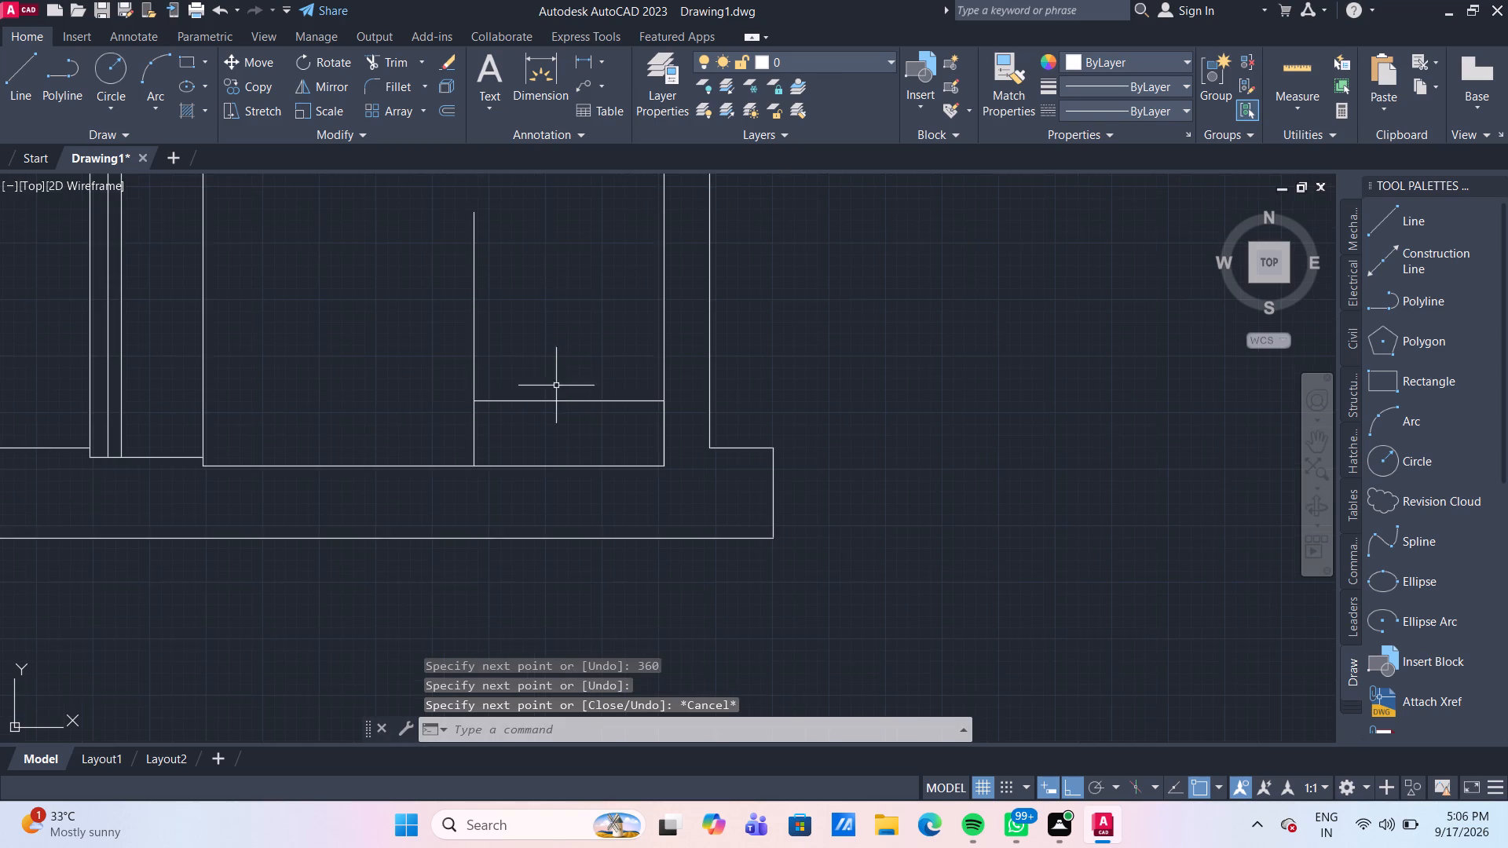
middle_drag(556, 377, 558, 463)
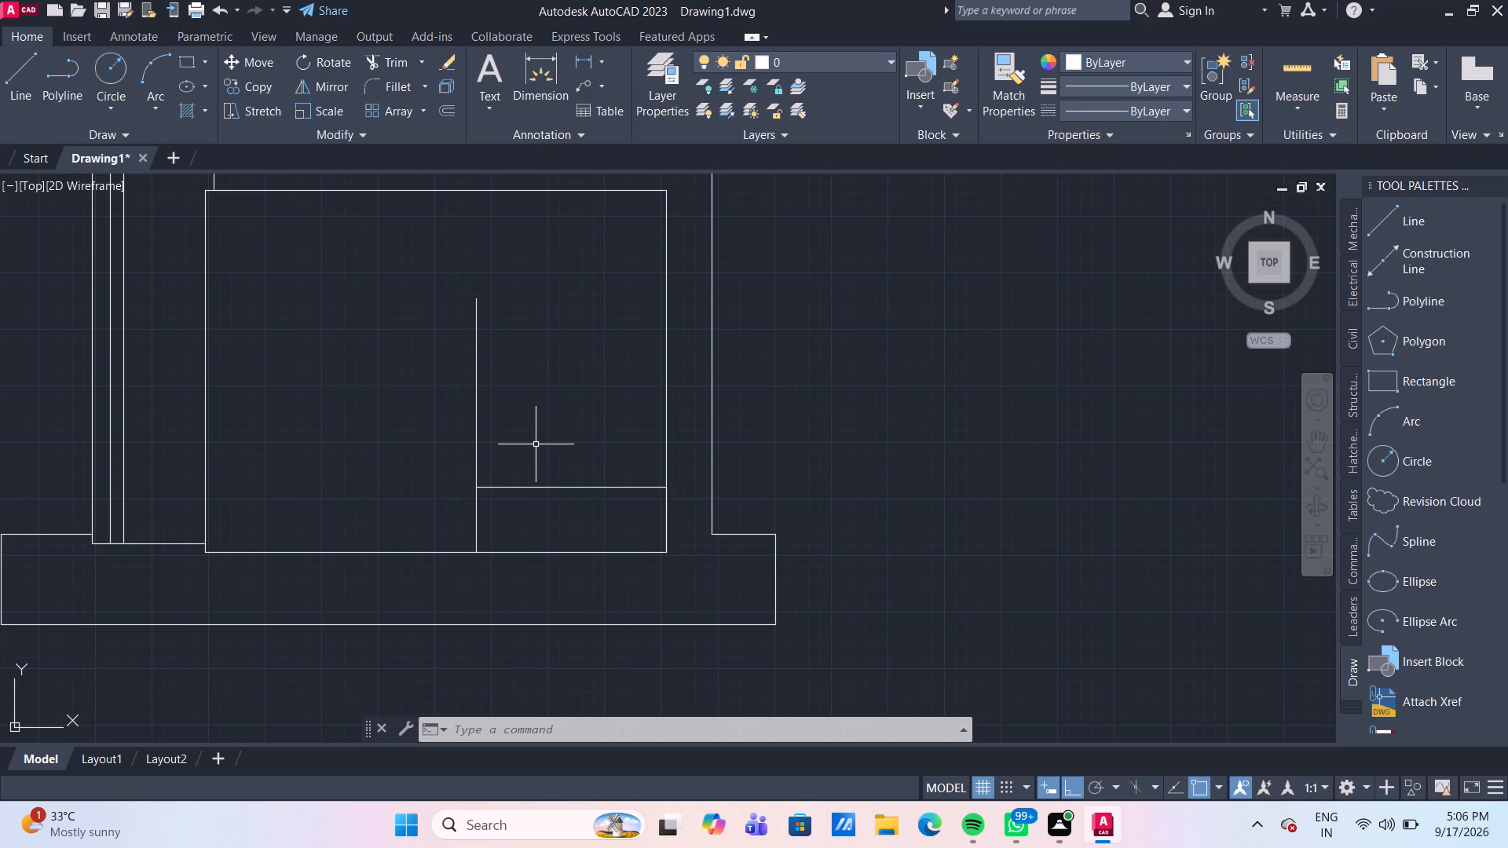
key(o)
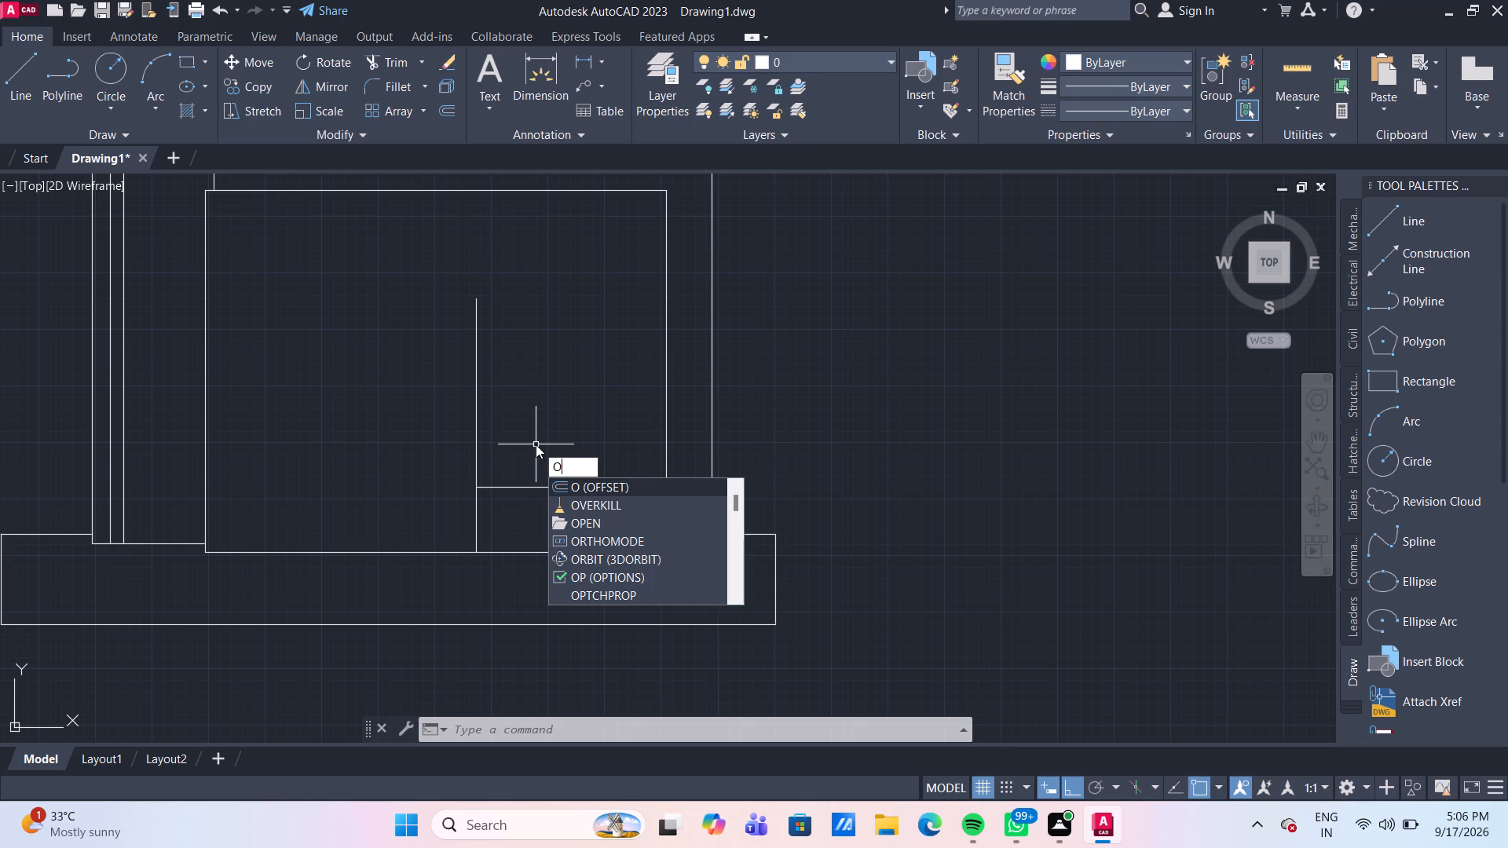
key(Return)
key(Return)
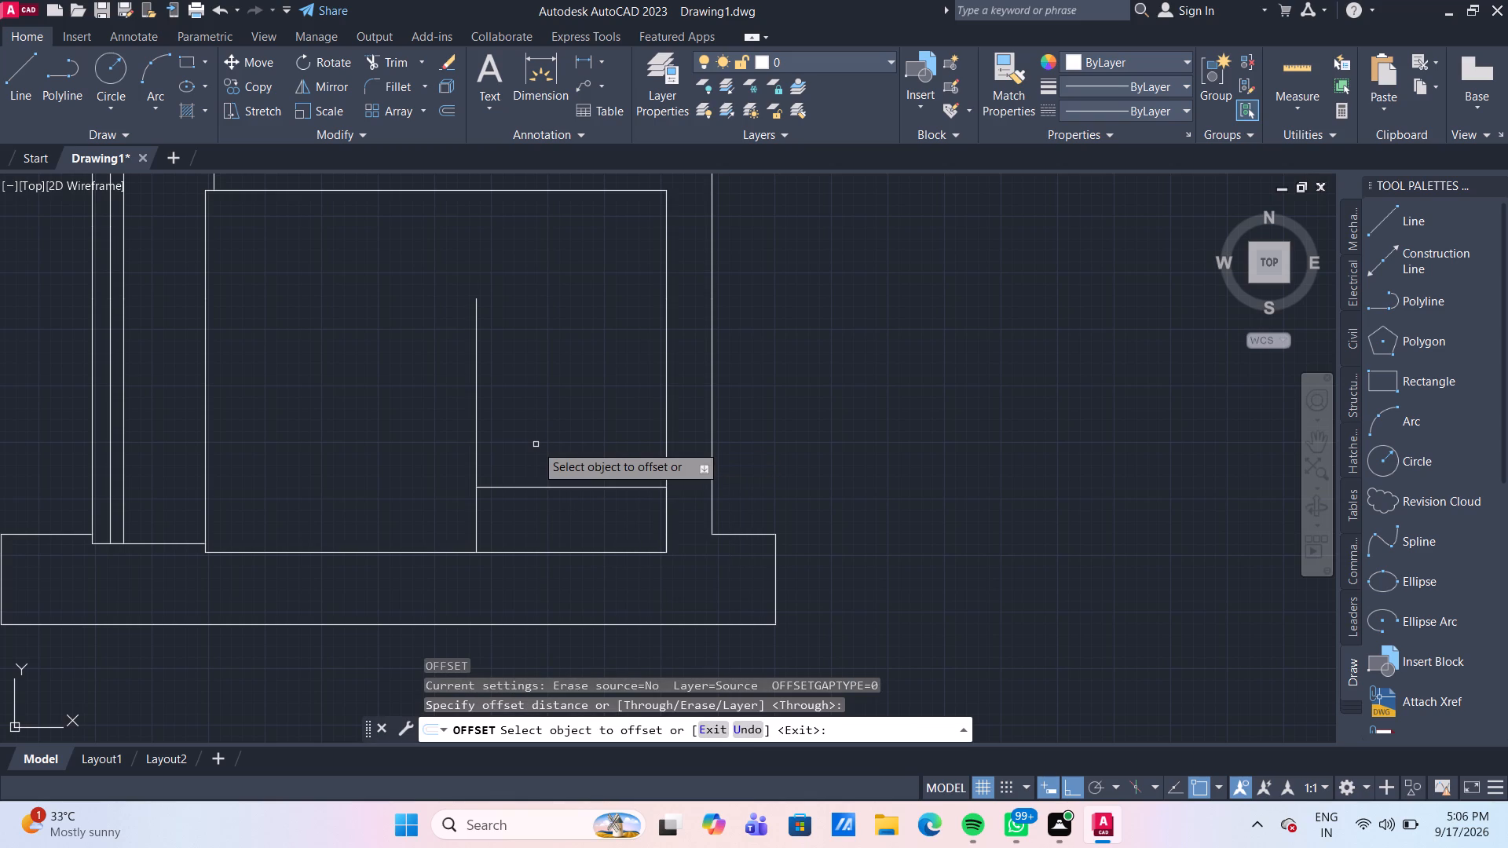
click(568, 488)
text(120)
key(Return)
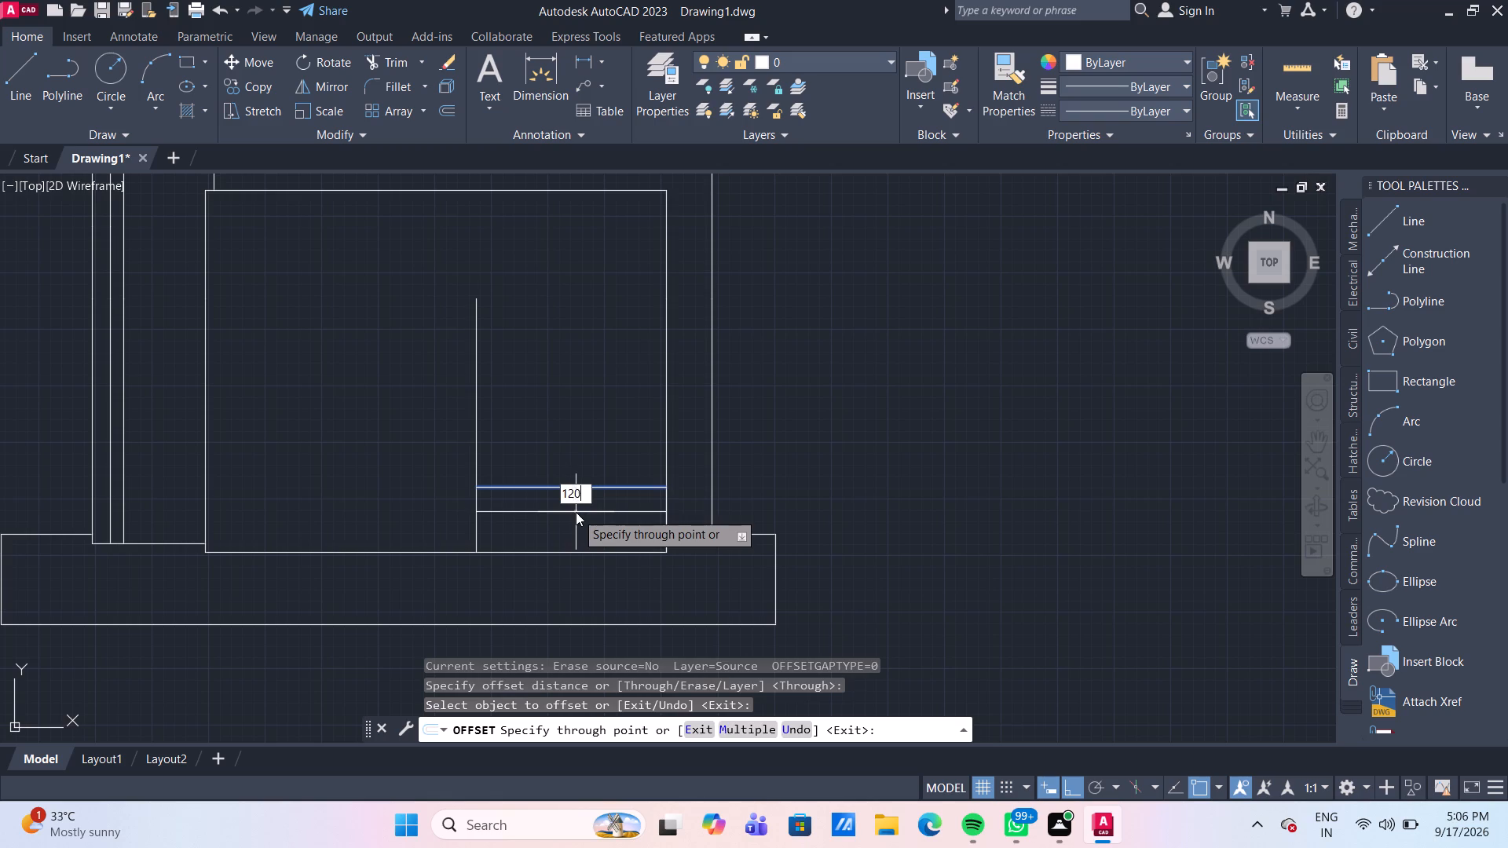
click(578, 511)
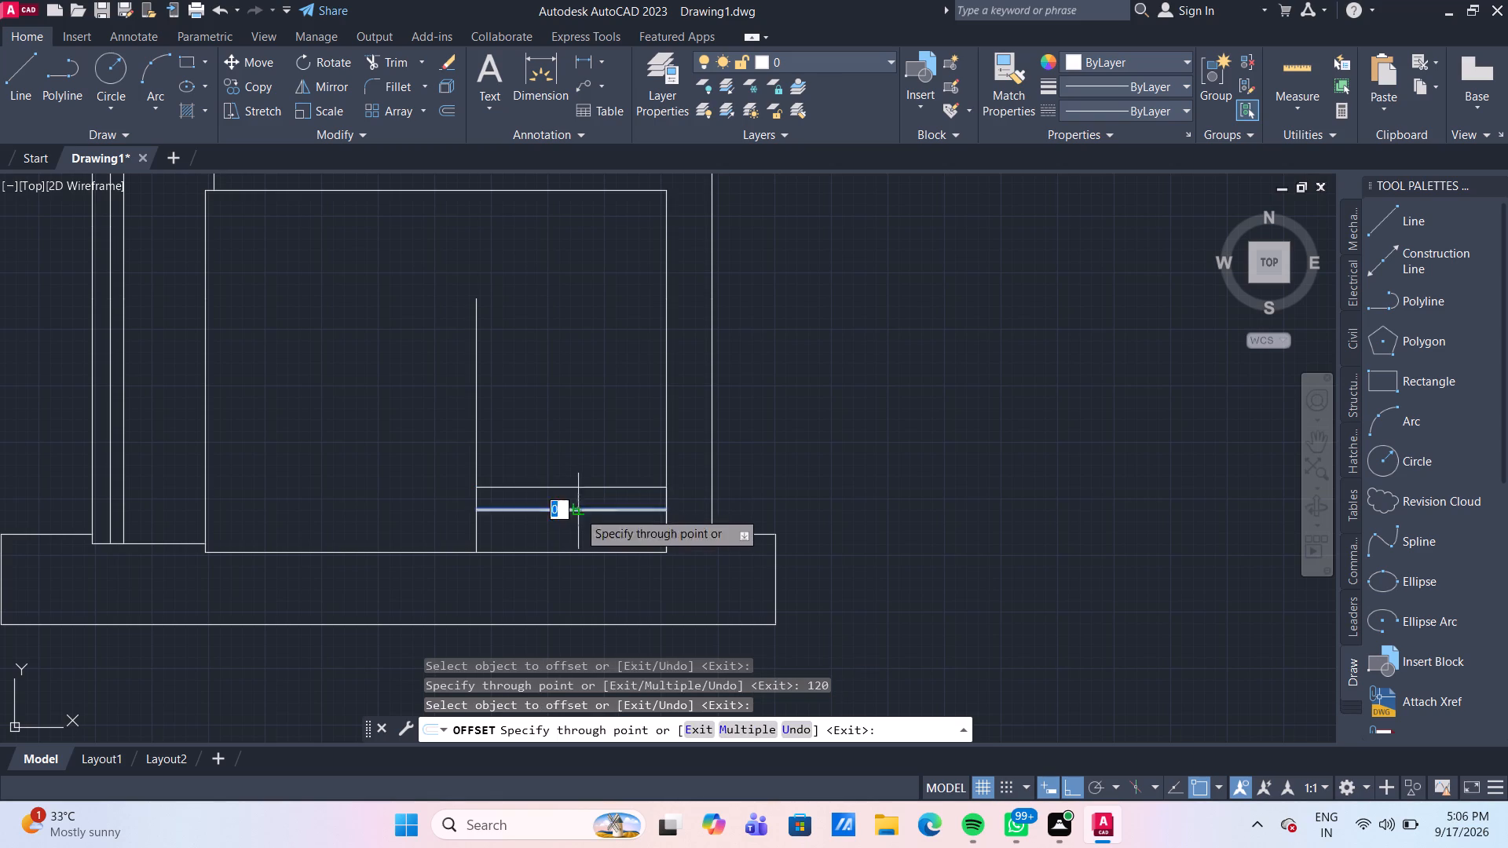
text(120)
key(Return)
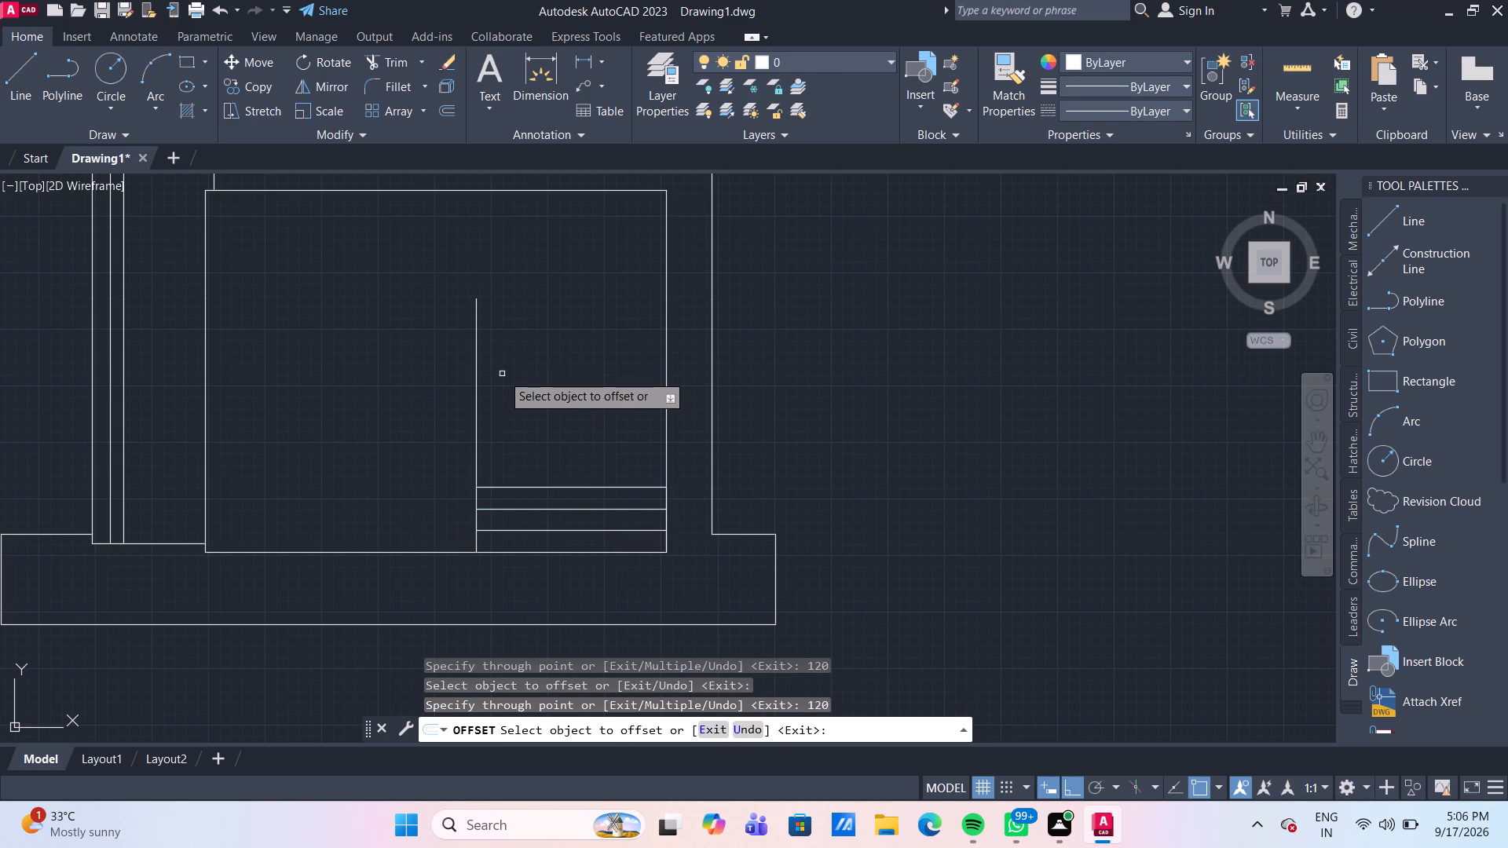
Offset the lower rectangle's interior vertical line 150 mm to the right.
click(476, 370)
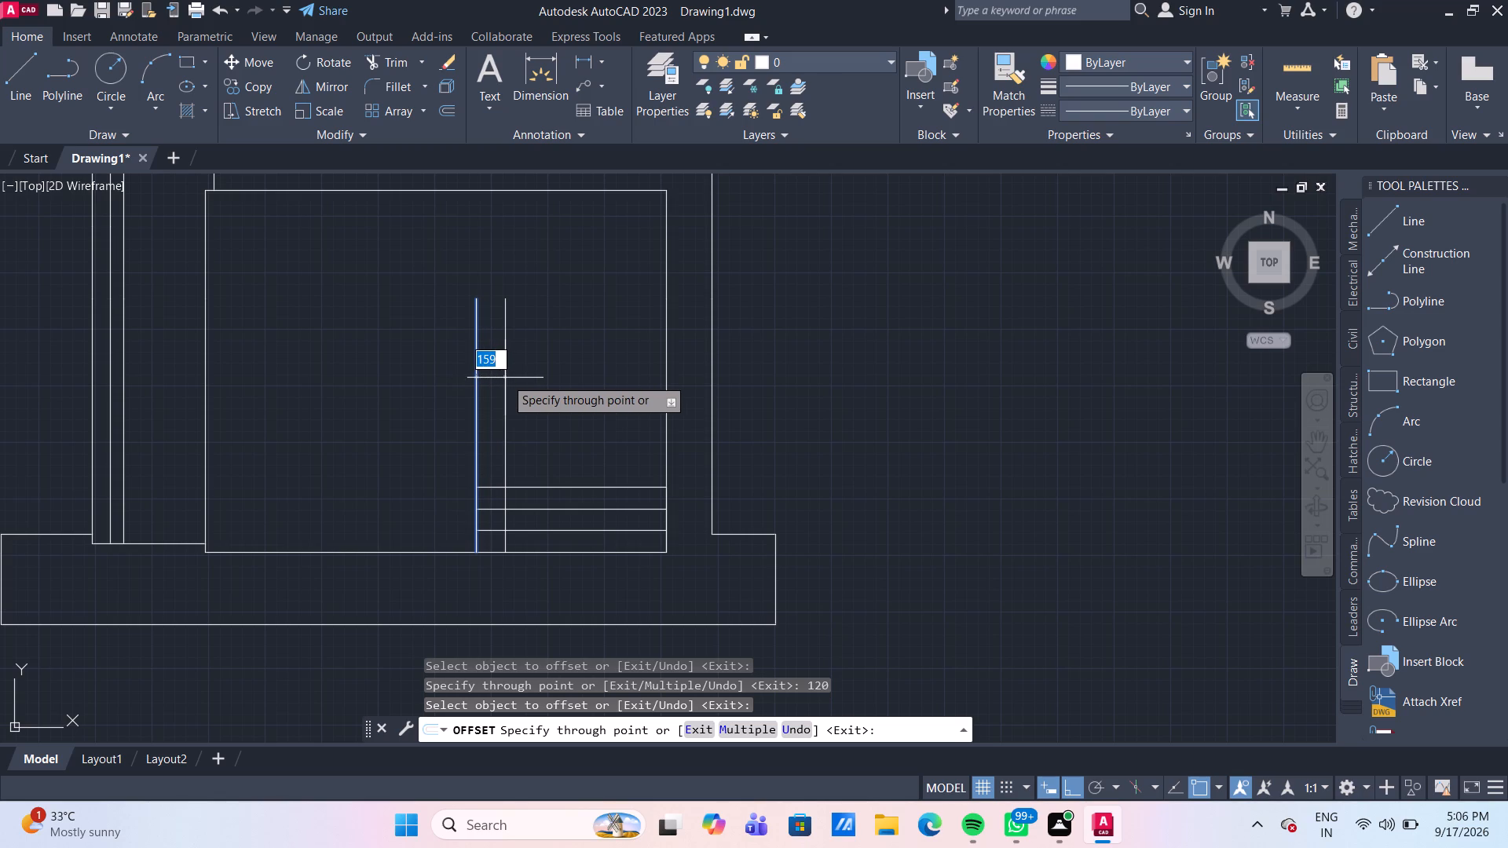
text(150)
key(Return)
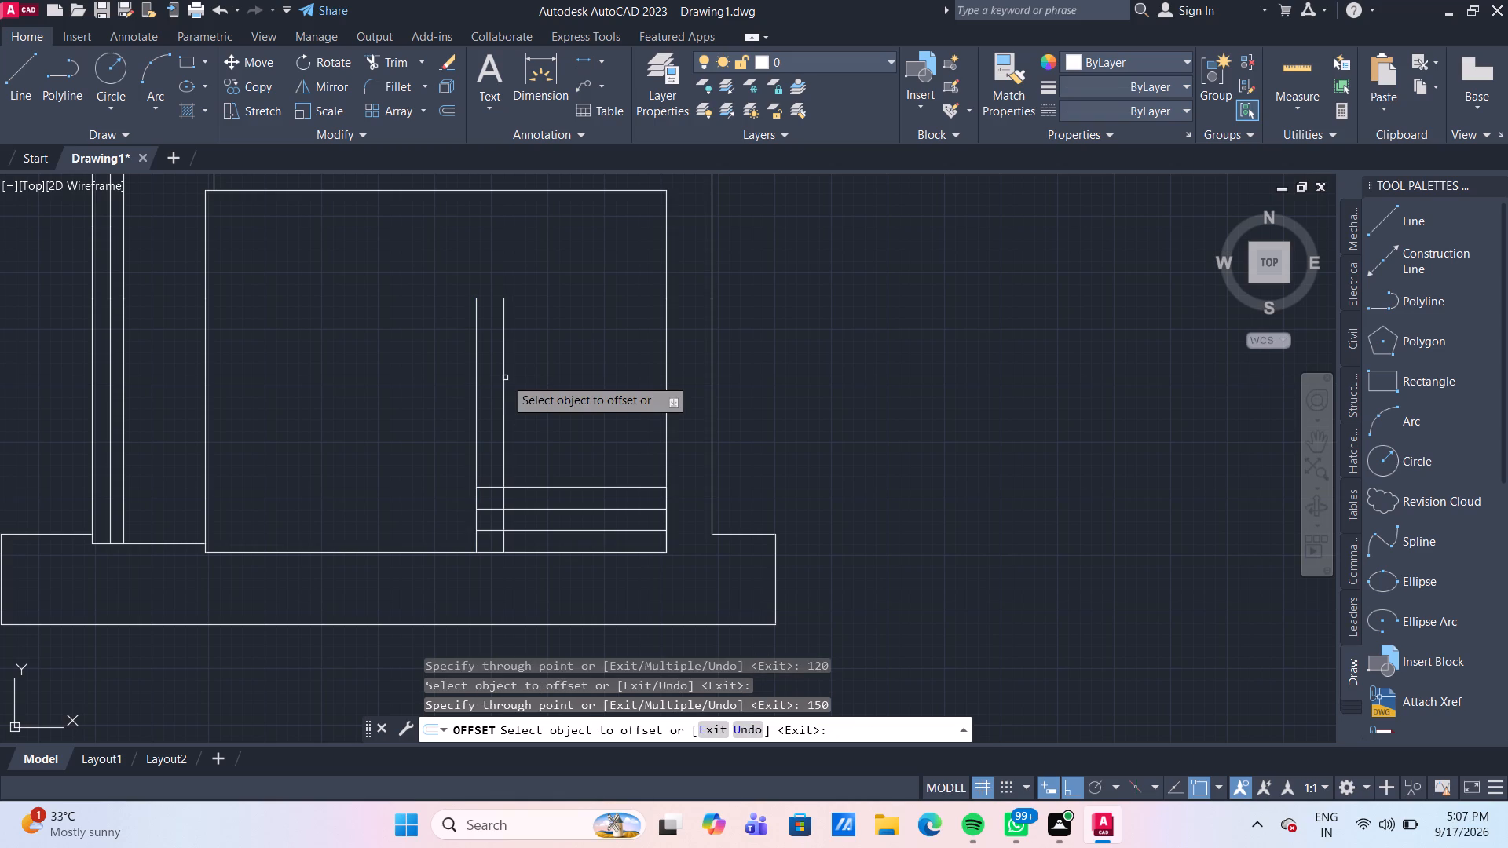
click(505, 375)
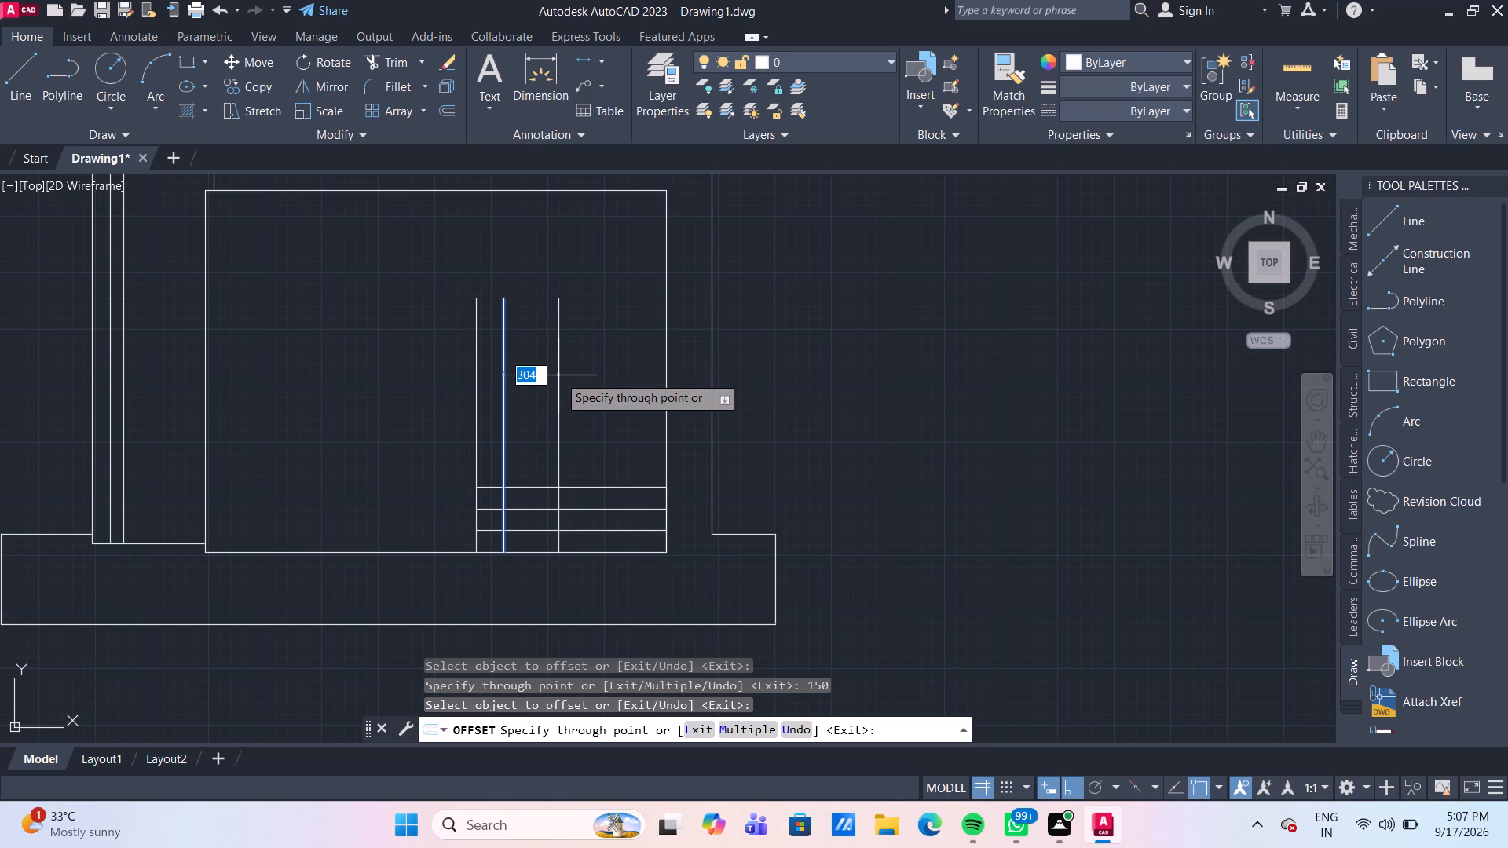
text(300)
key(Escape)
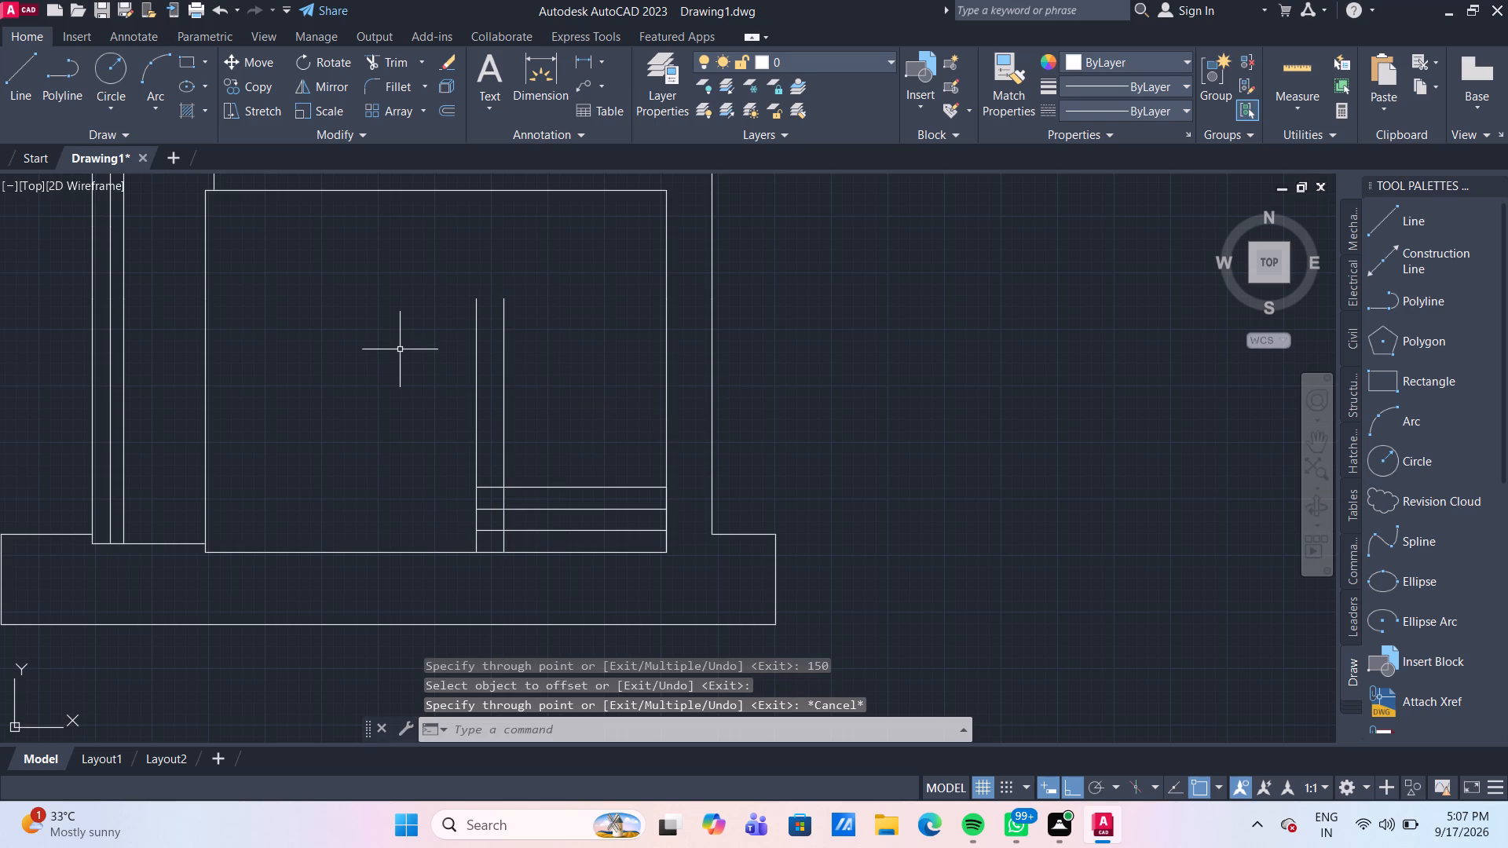
Move the offset vertical line 50 mm left, toward the original interior vertical line.
click(502, 386)
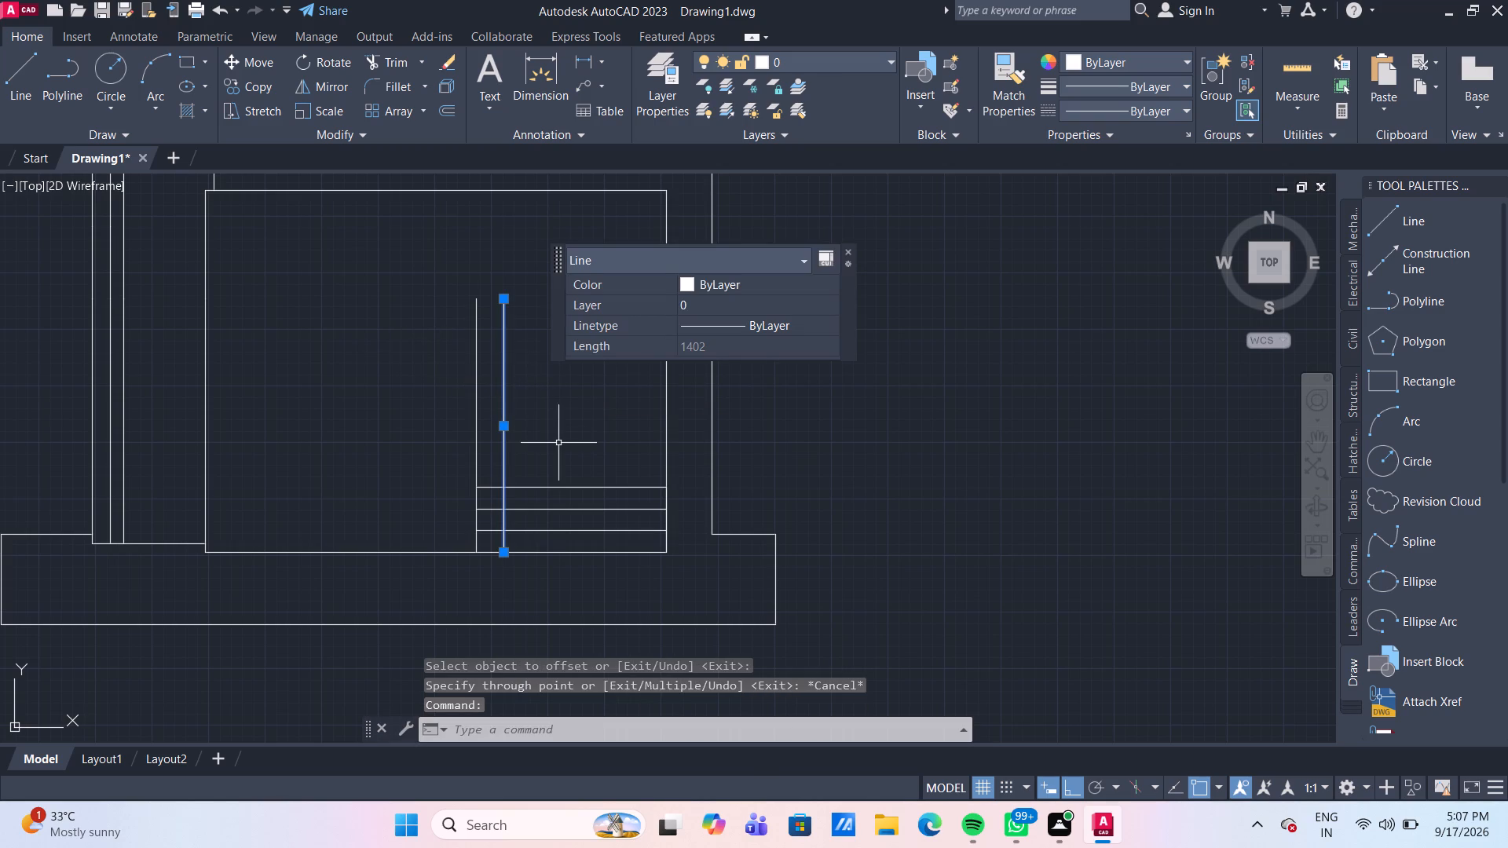
key(m)
key(Return)
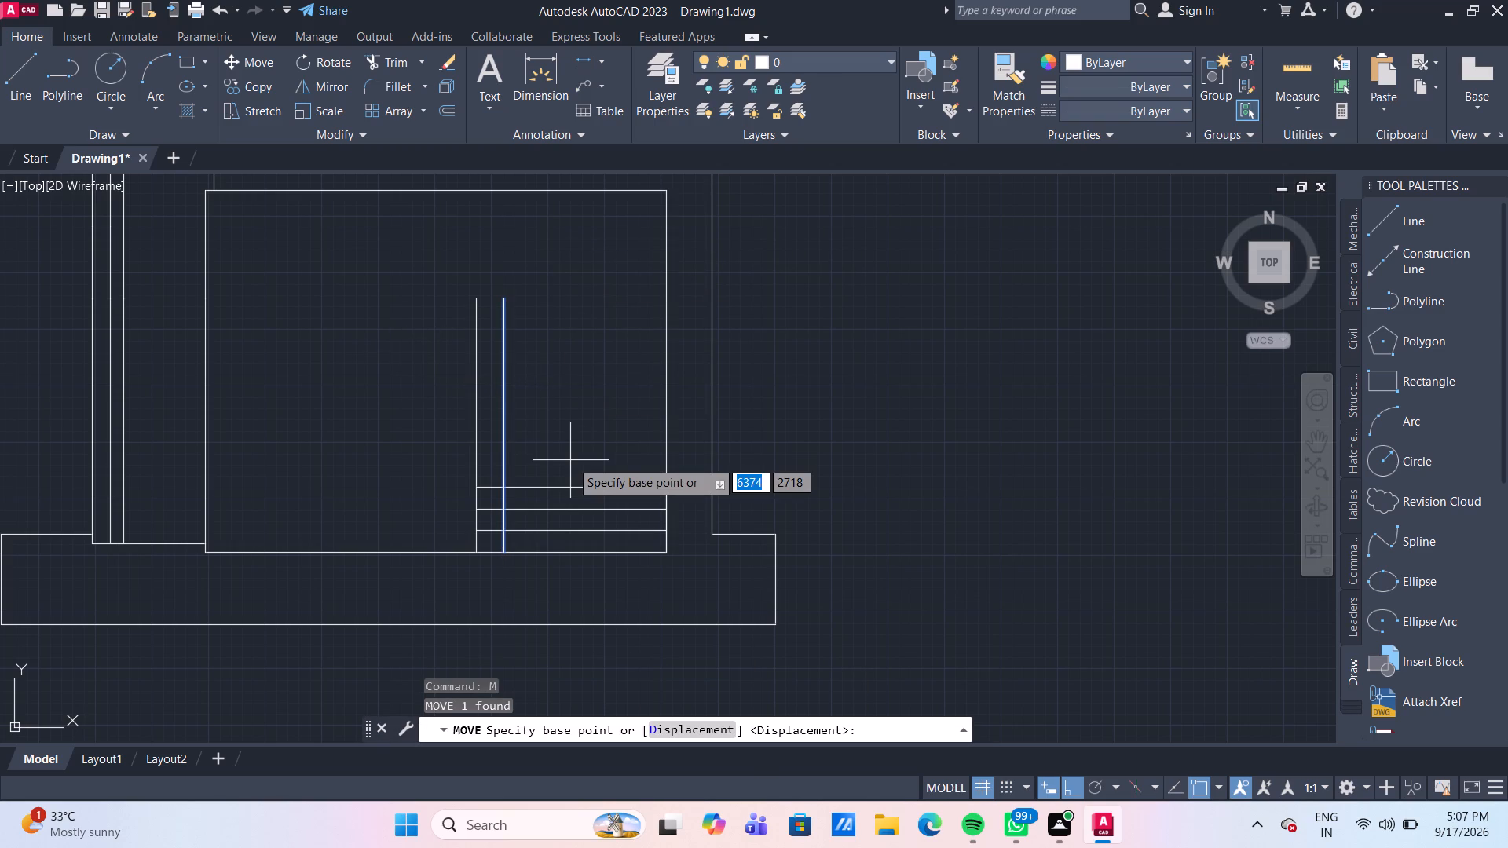
scroll(442, 566, up, 1)
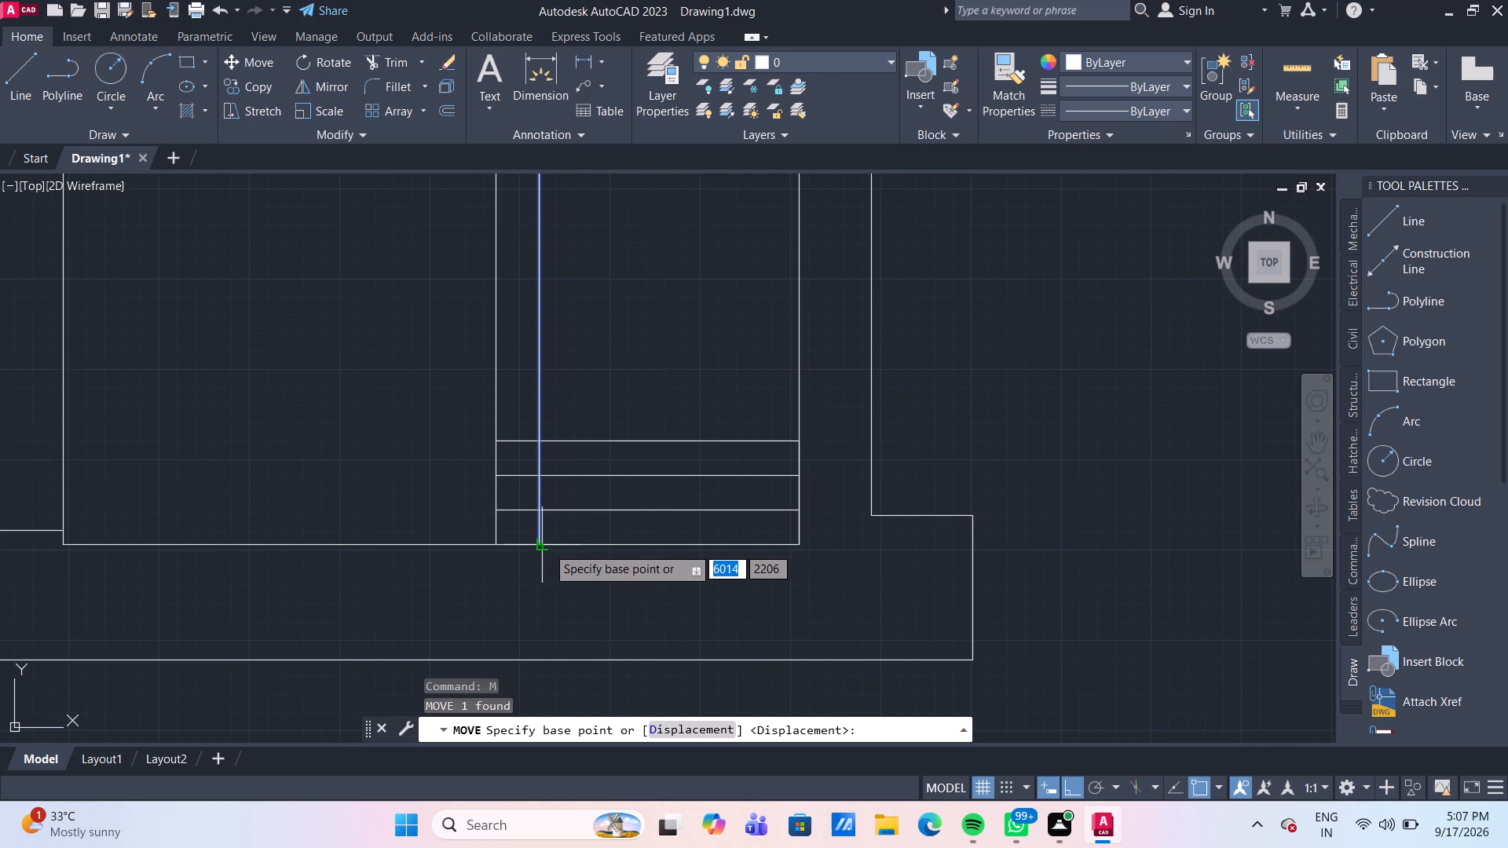
click(547, 546)
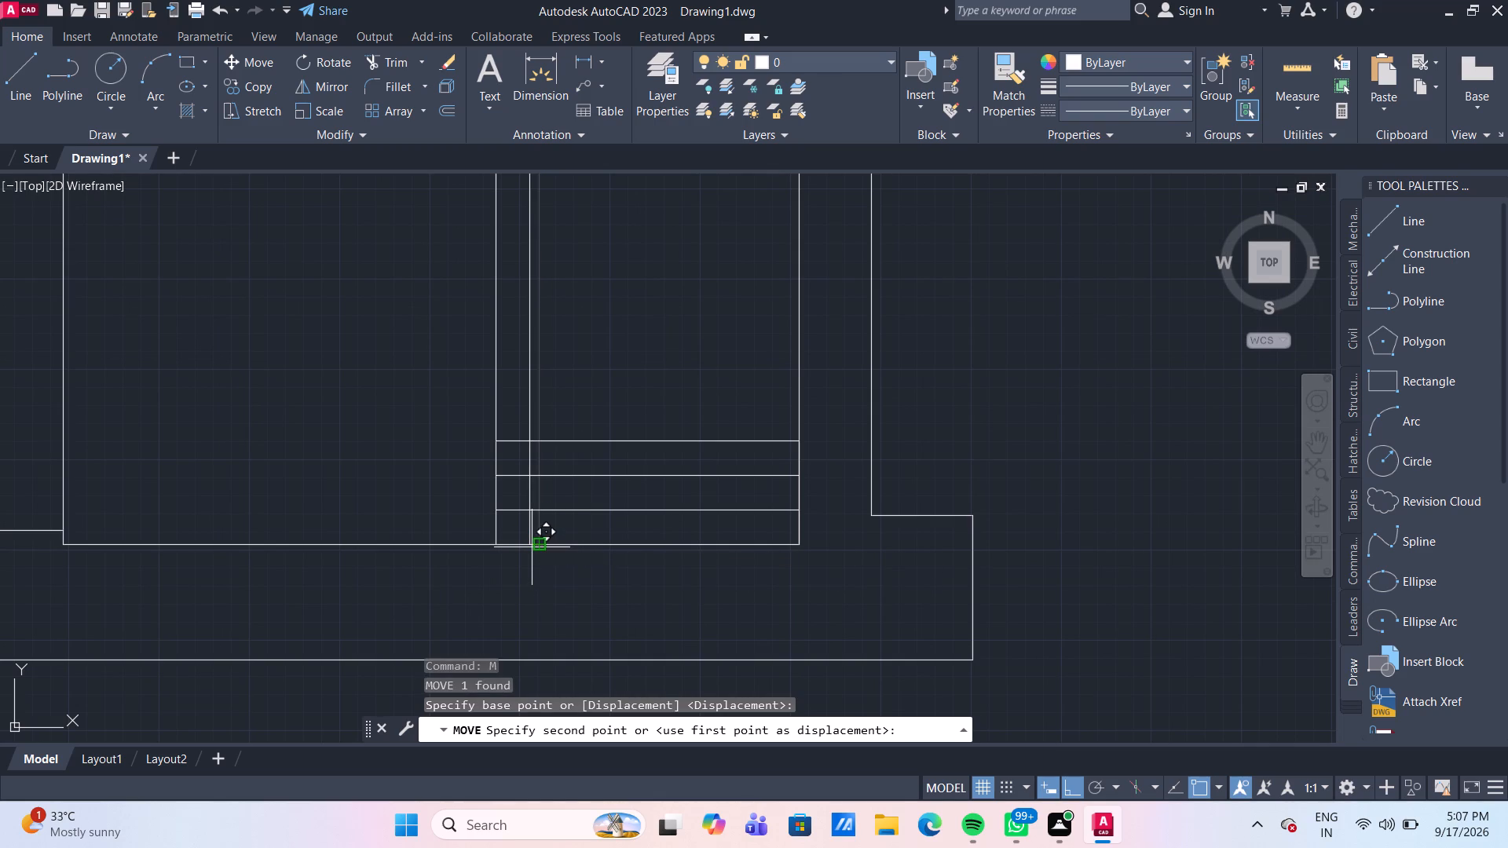
text(50)
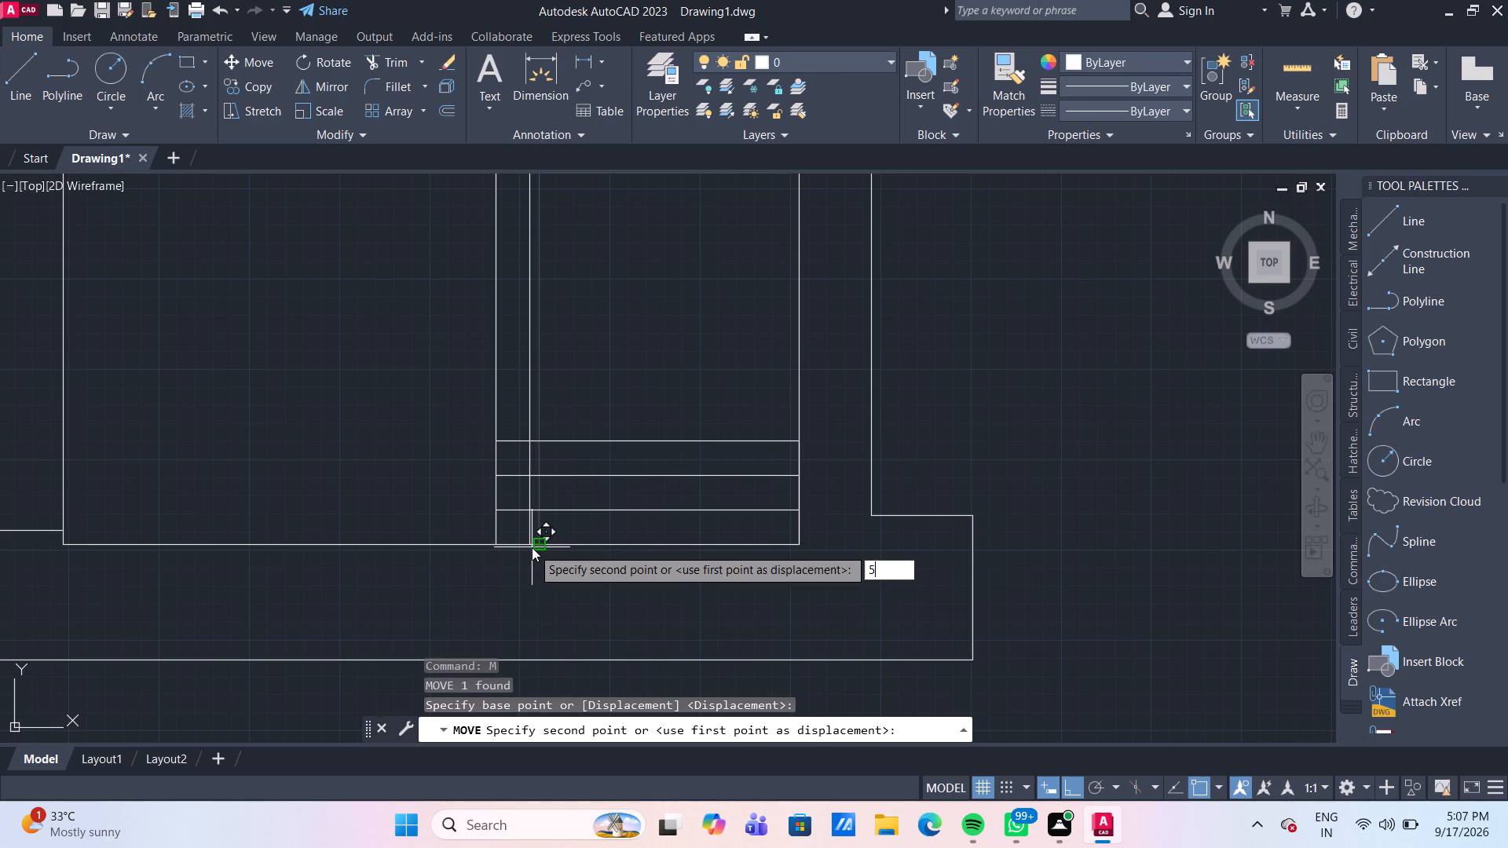
key(Return)
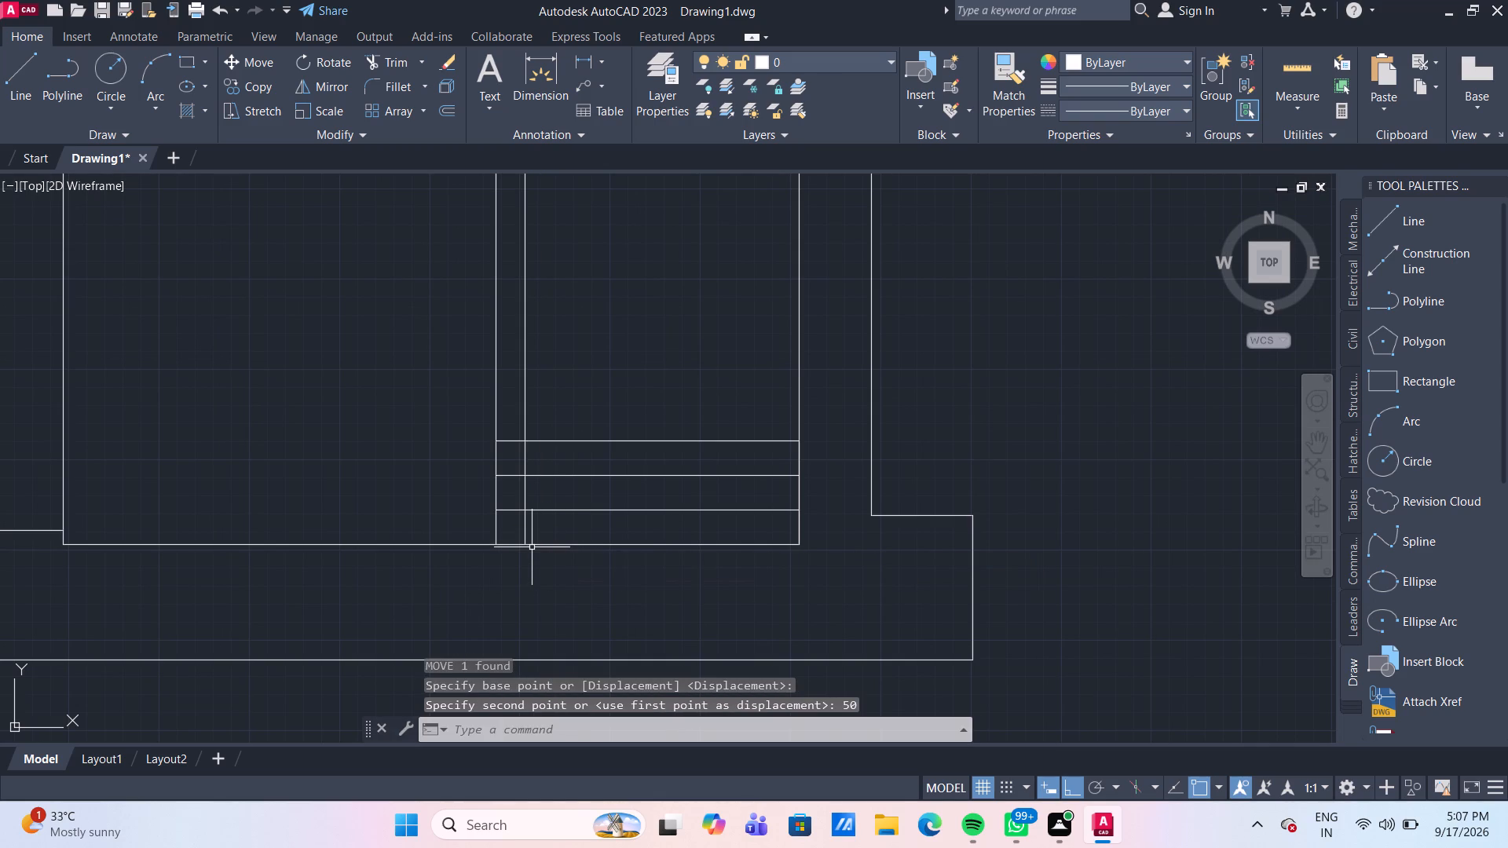
Offset the moved vertical line 350 mm to the right, across the horizontal division lines.
scroll(549, 525, down, 1)
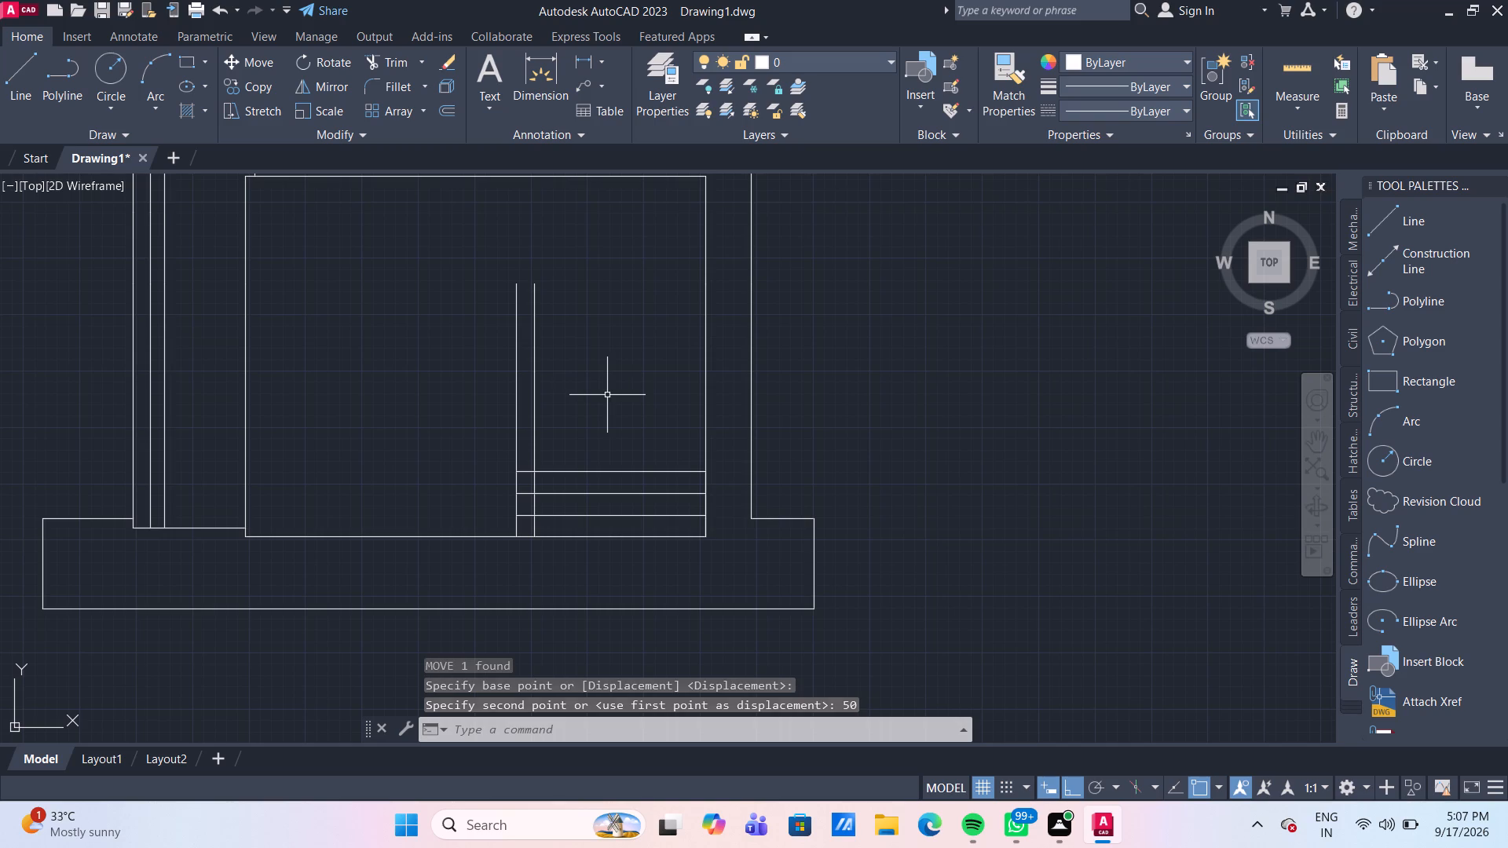
scroll(607, 395, up, 1)
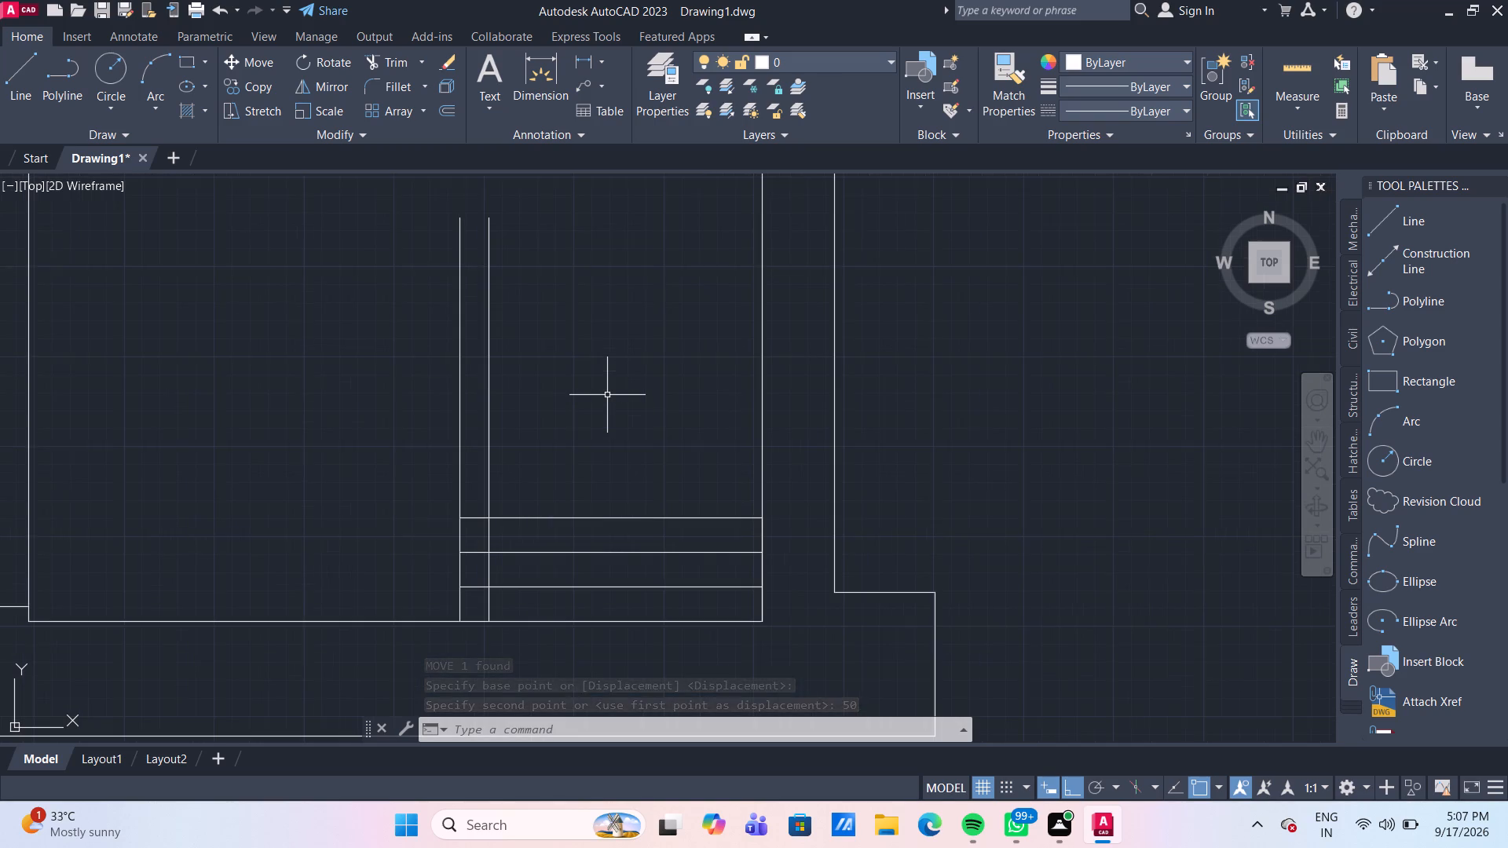
key(o)
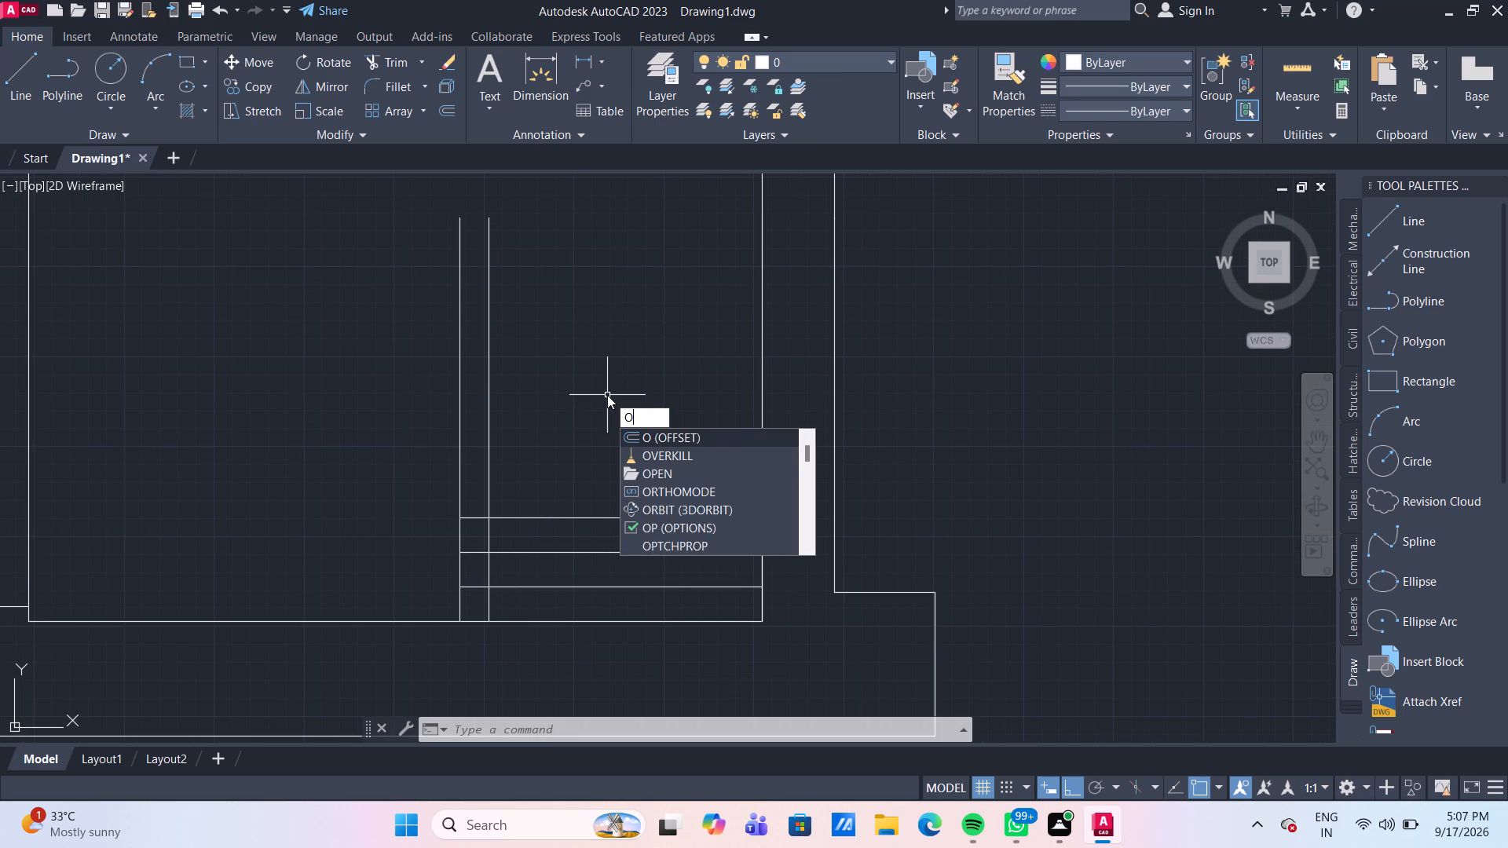
key(Return)
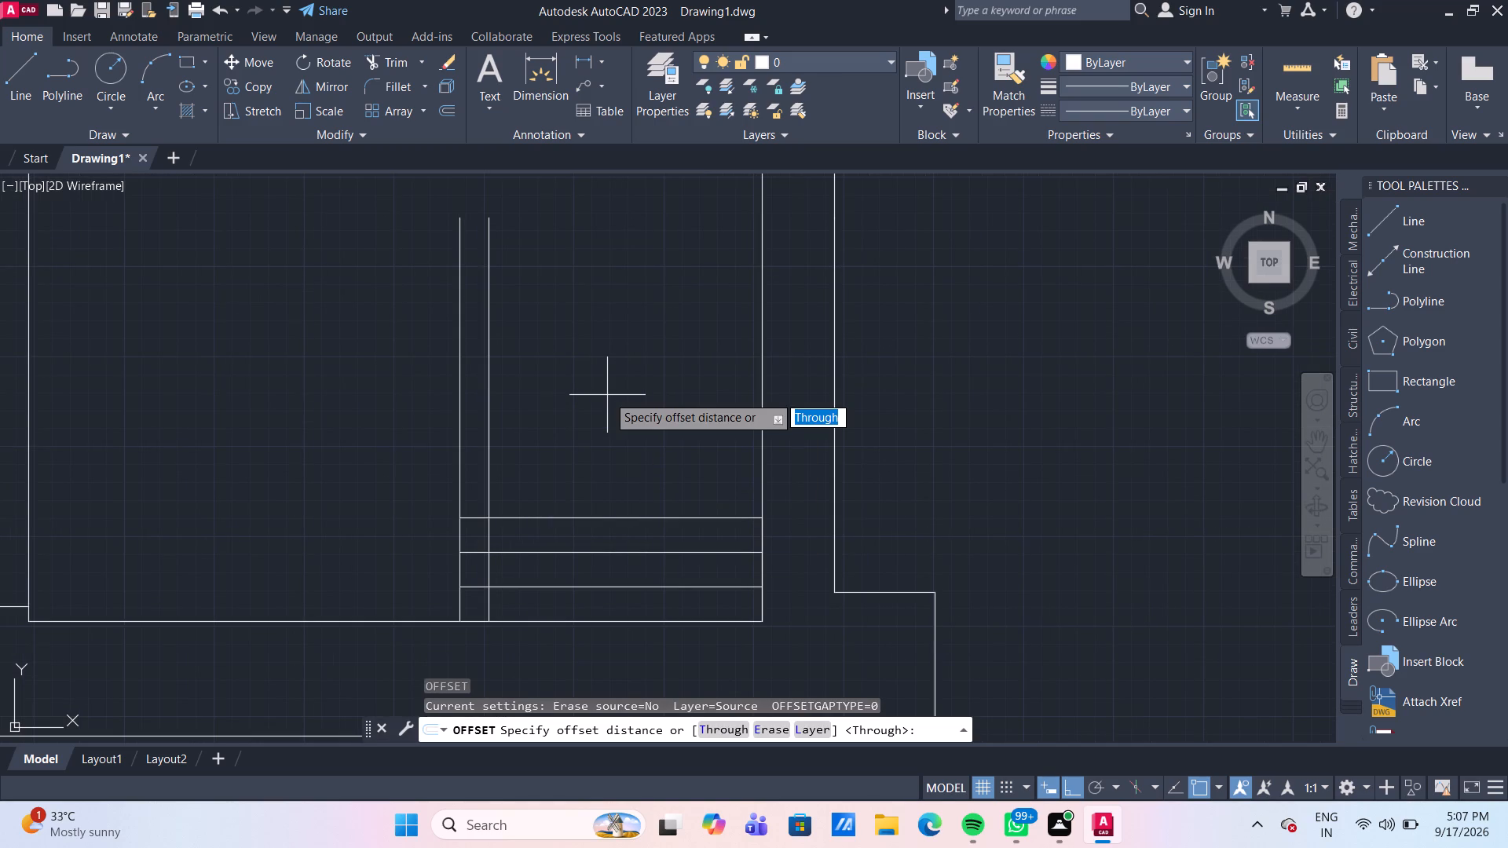
key(Return)
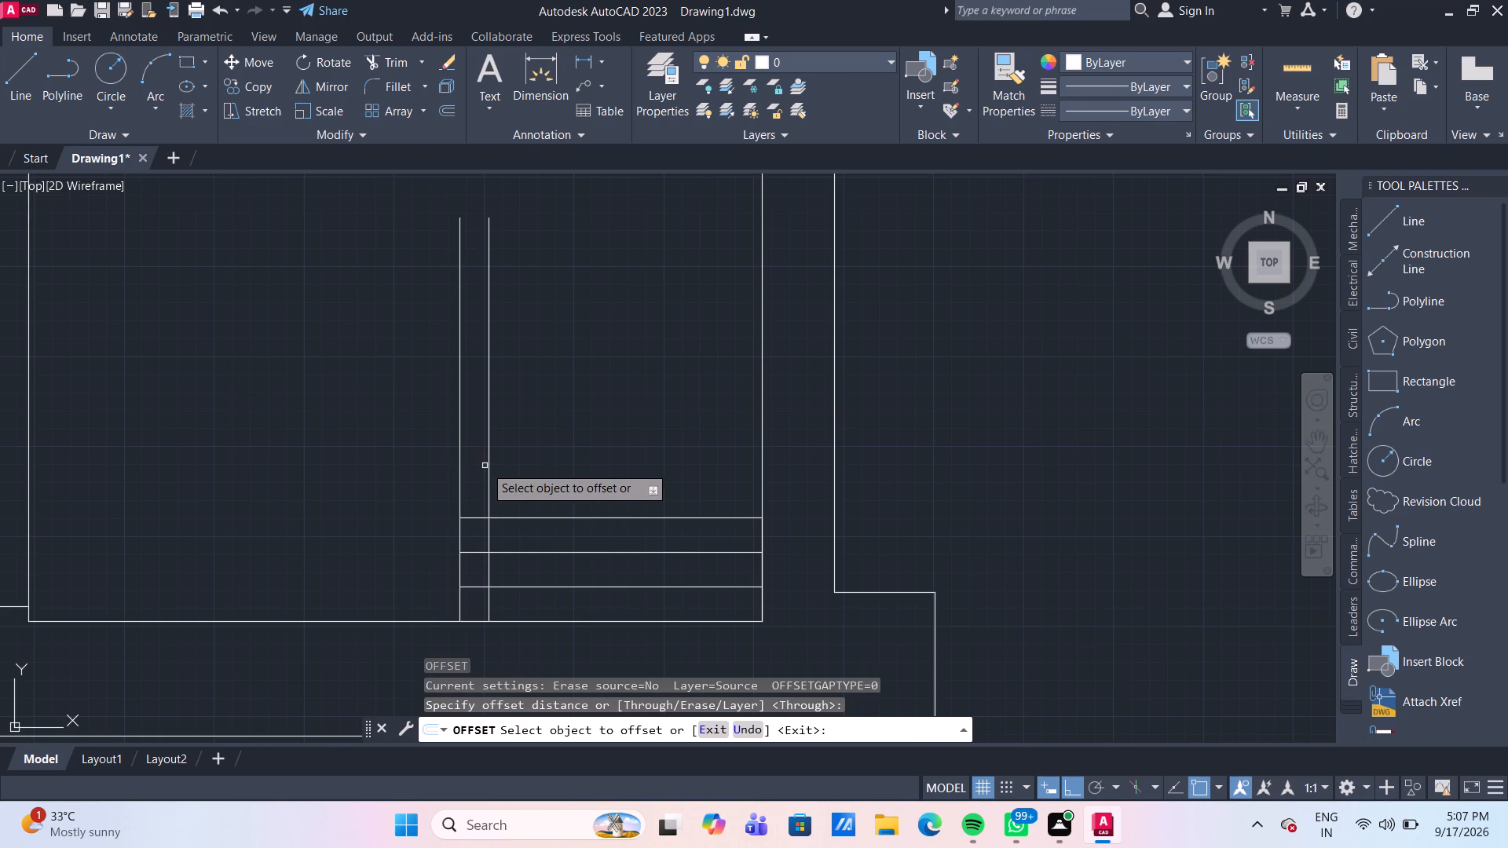
click(489, 466)
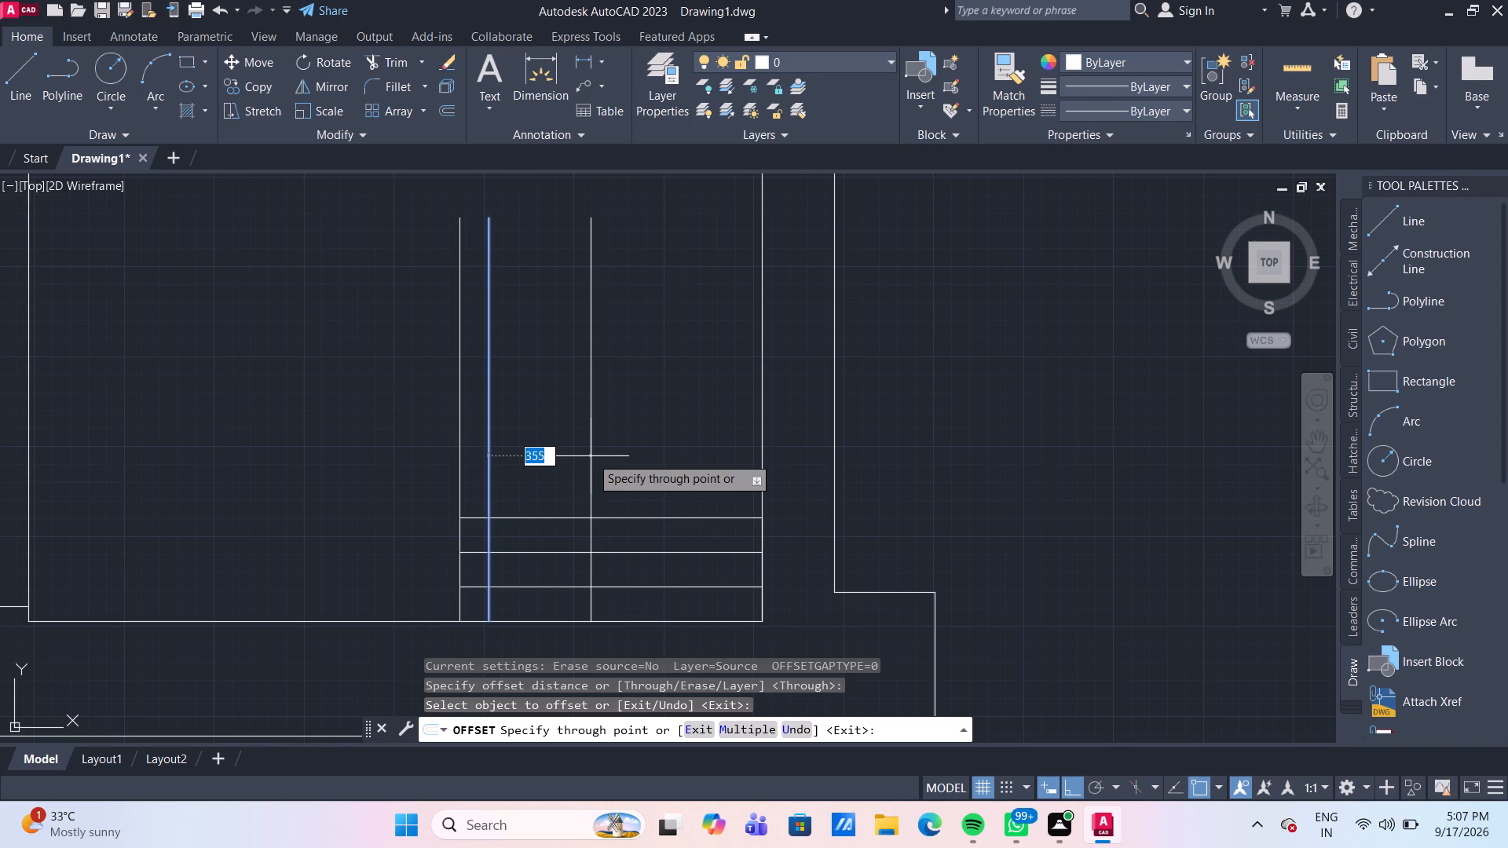
text(35)
key(0)
key(Return)
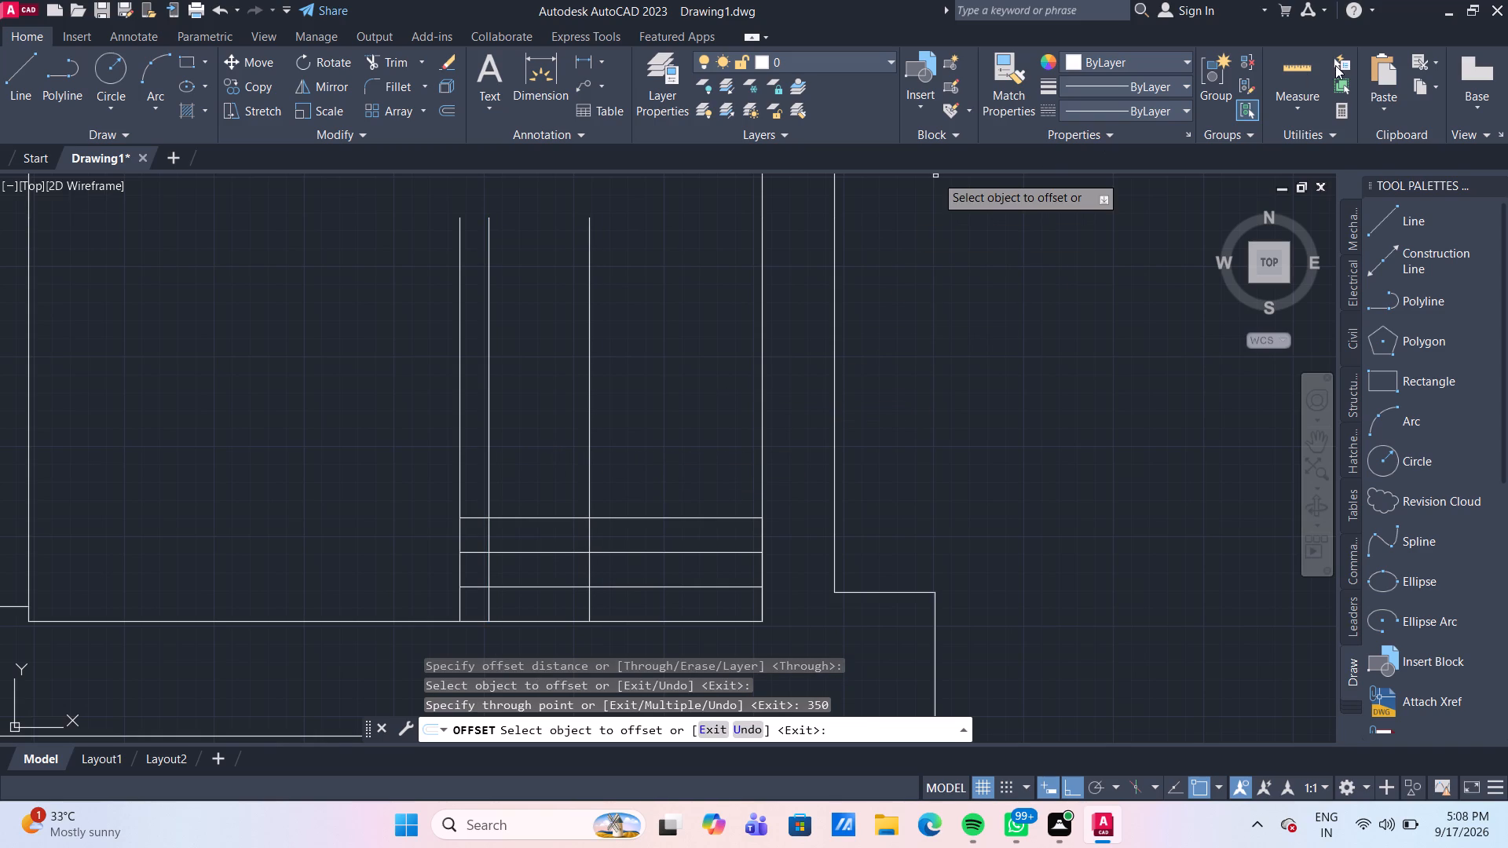
Check the spacing between the newest vertical line and the lower rectangle's right edge with Quick Measure.
click(1302, 79)
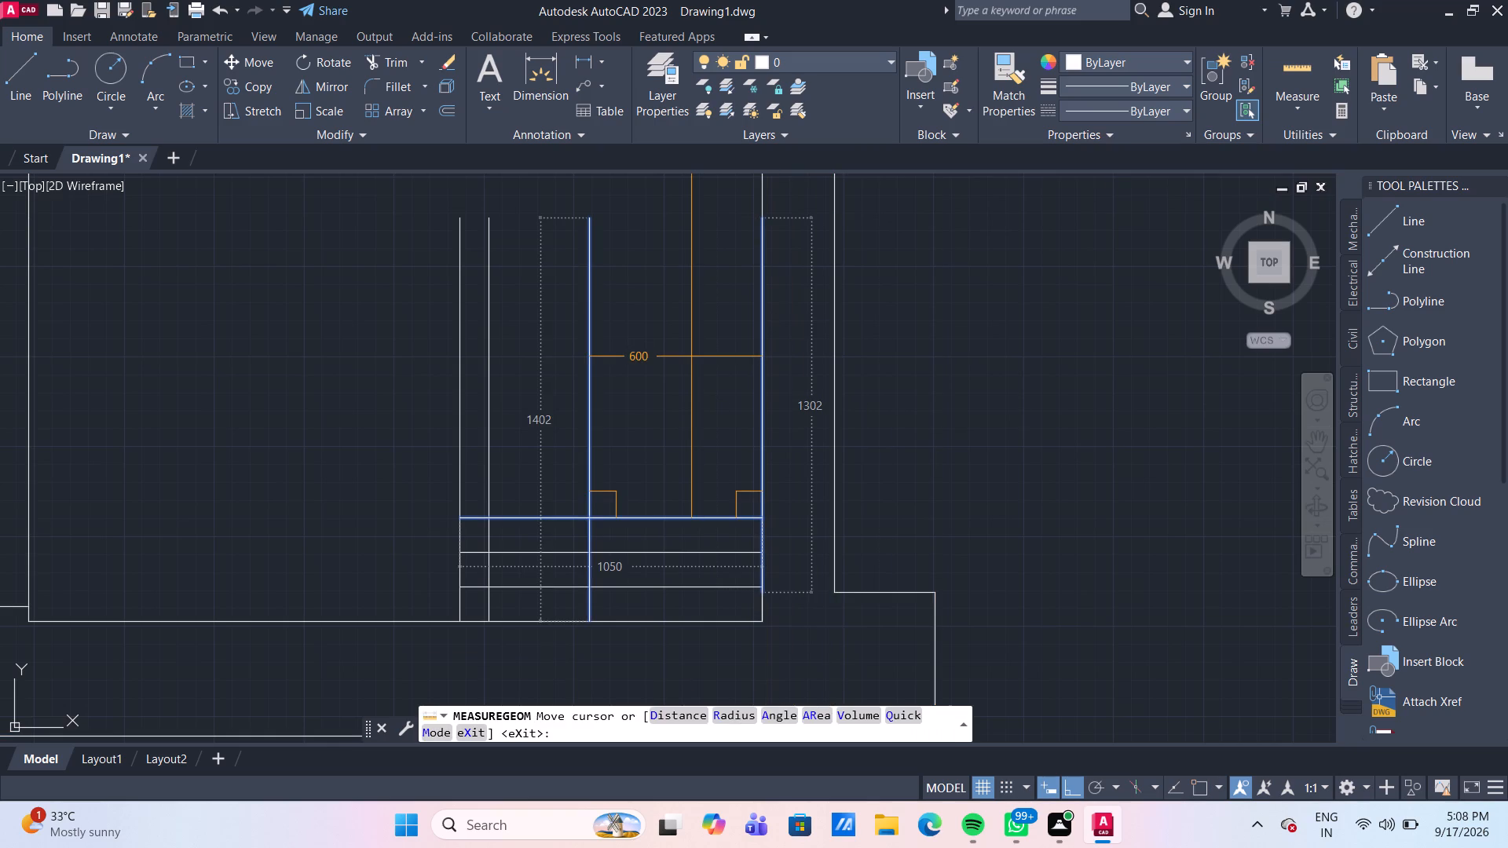
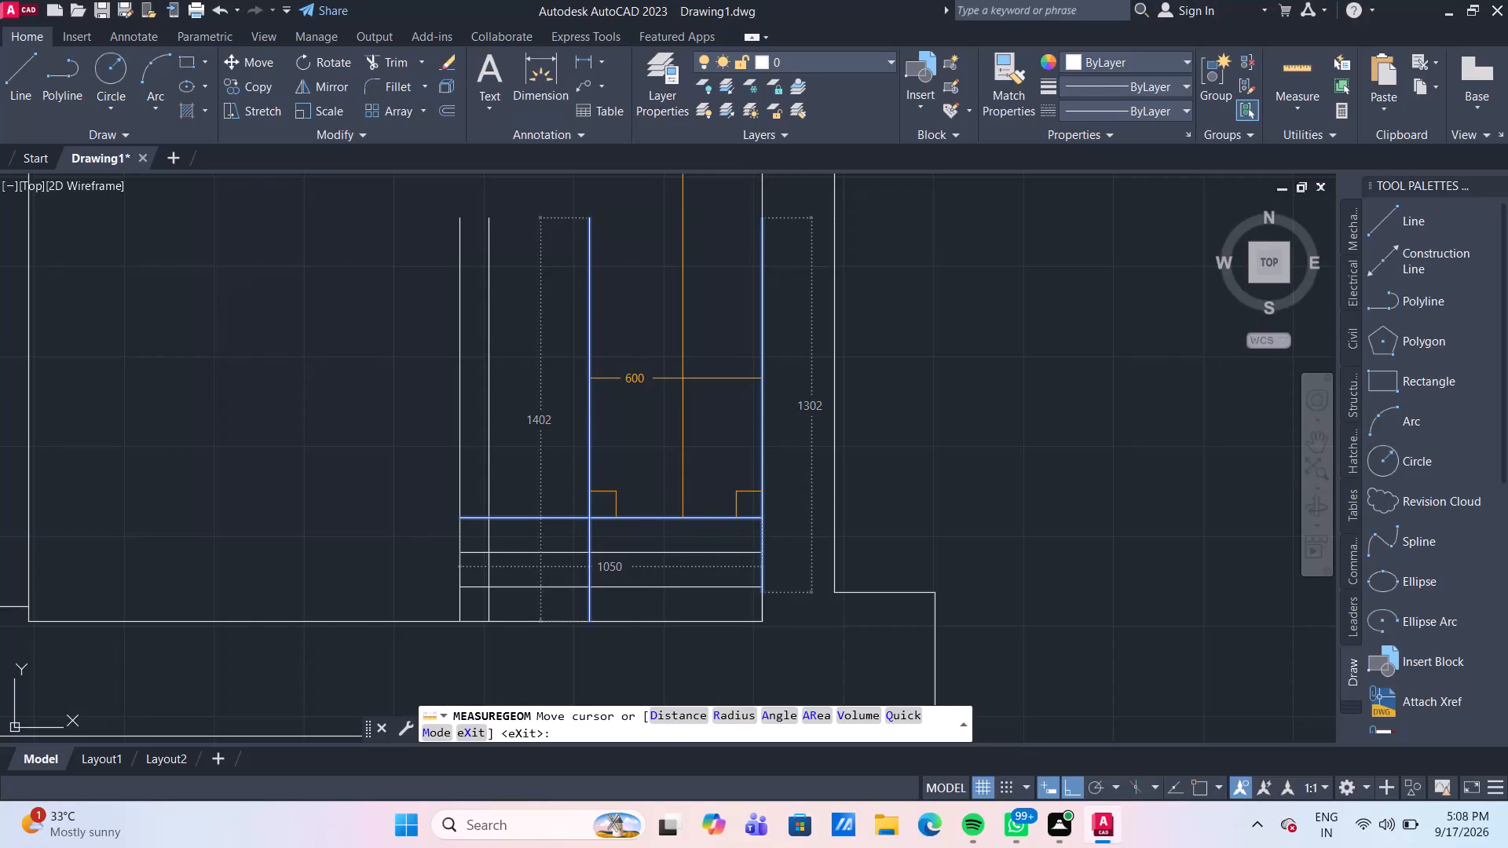
Trim the two inner vertical lines out of the three horizontal bands at the base of the lower rectangle.
key(Escape)
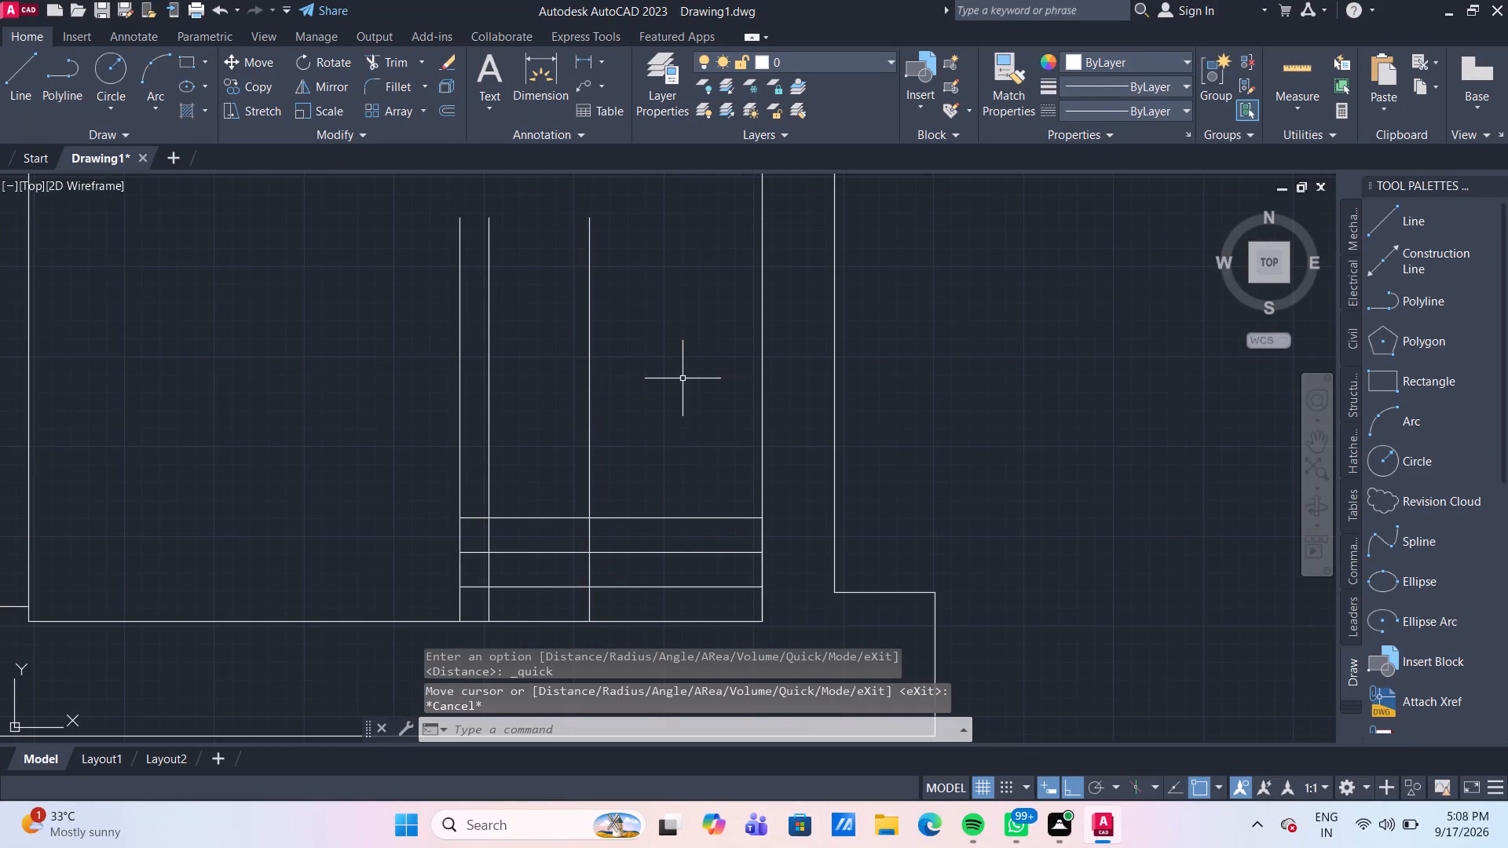
text(TR)
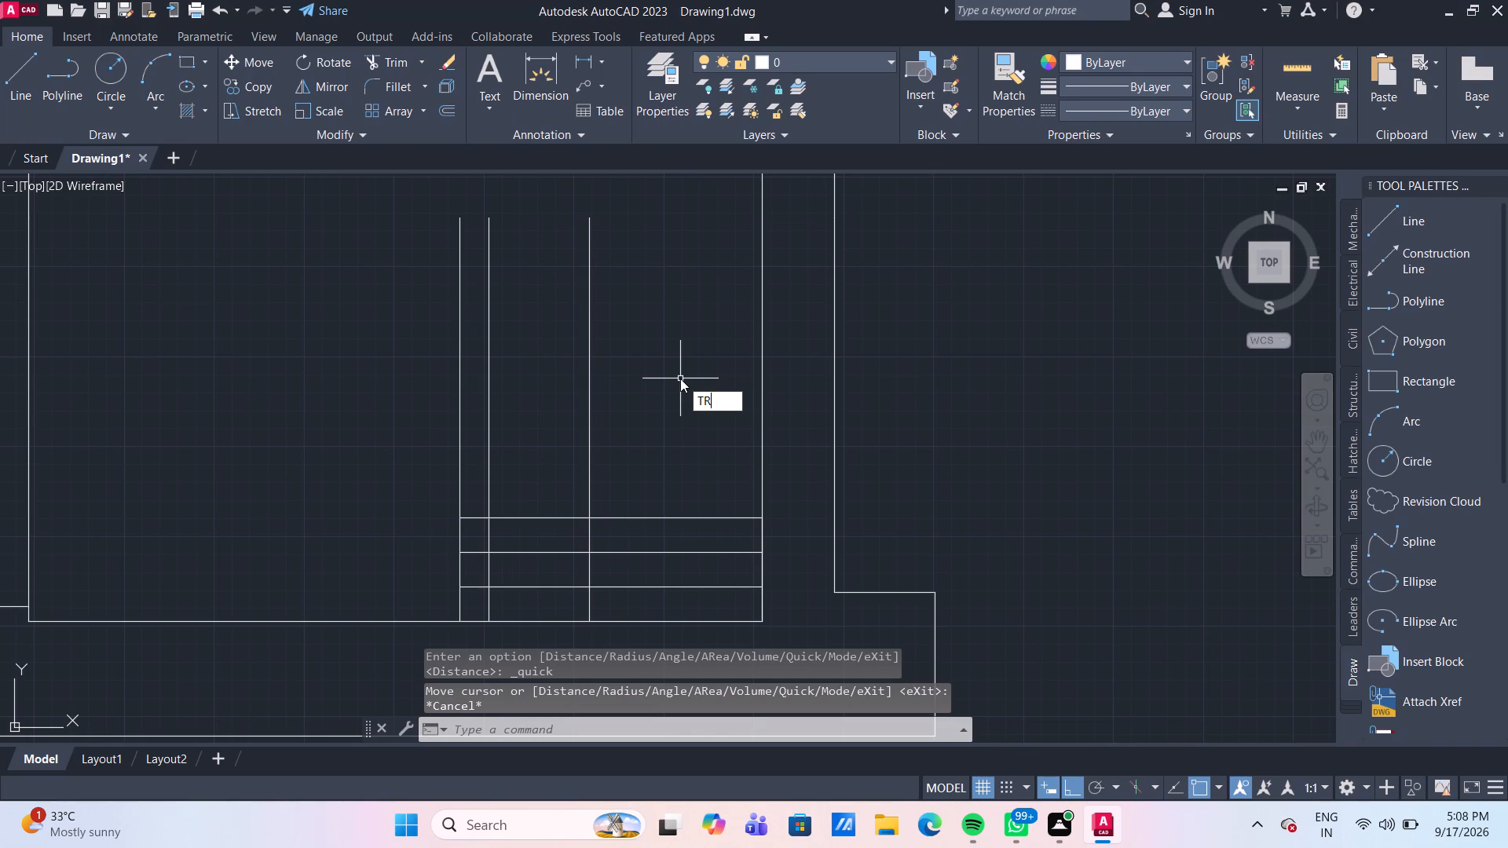
key(Return)
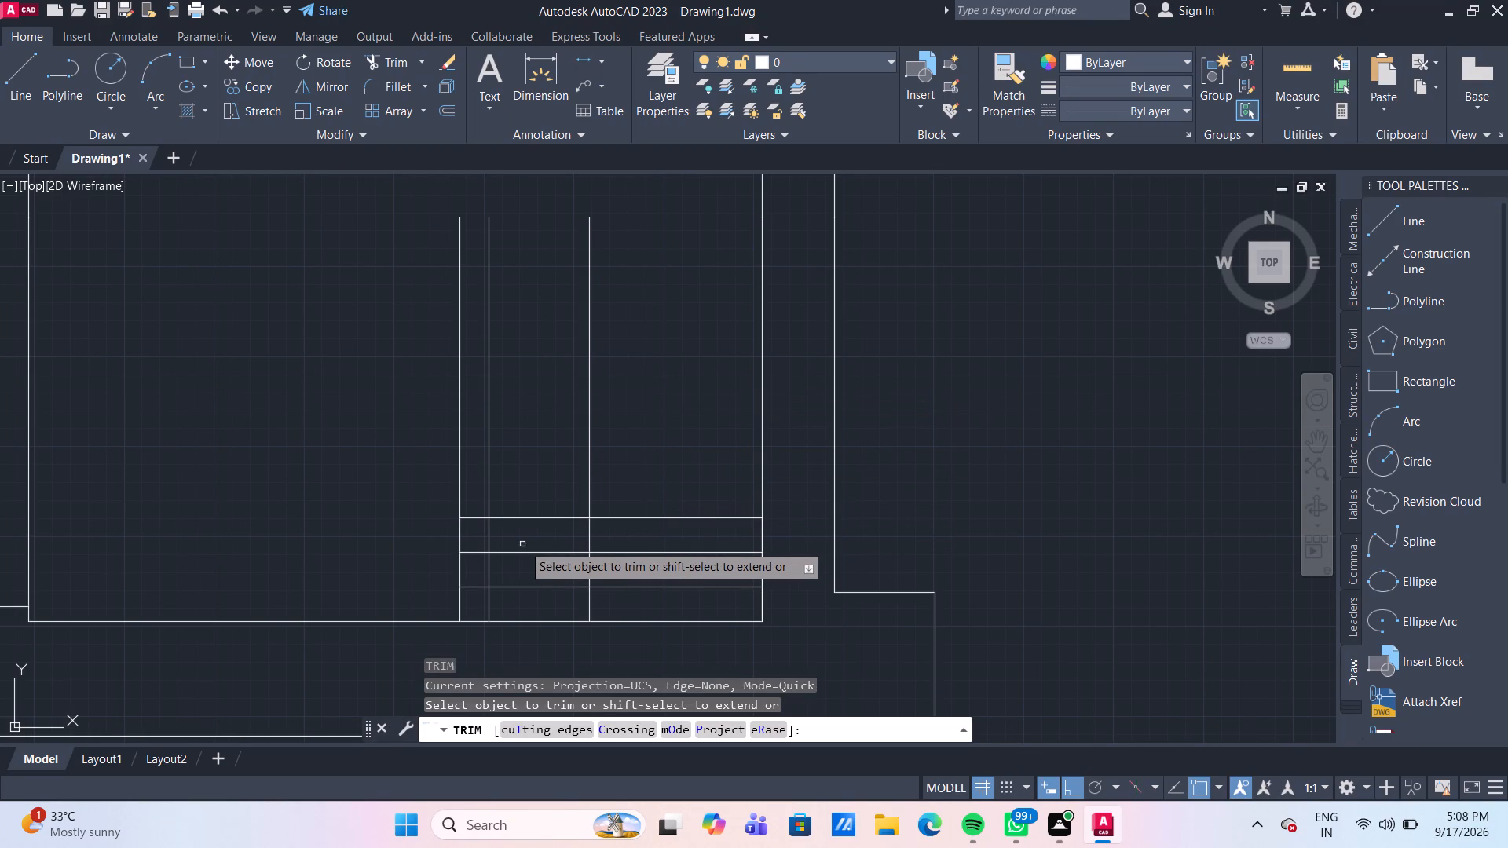
click(478, 538)
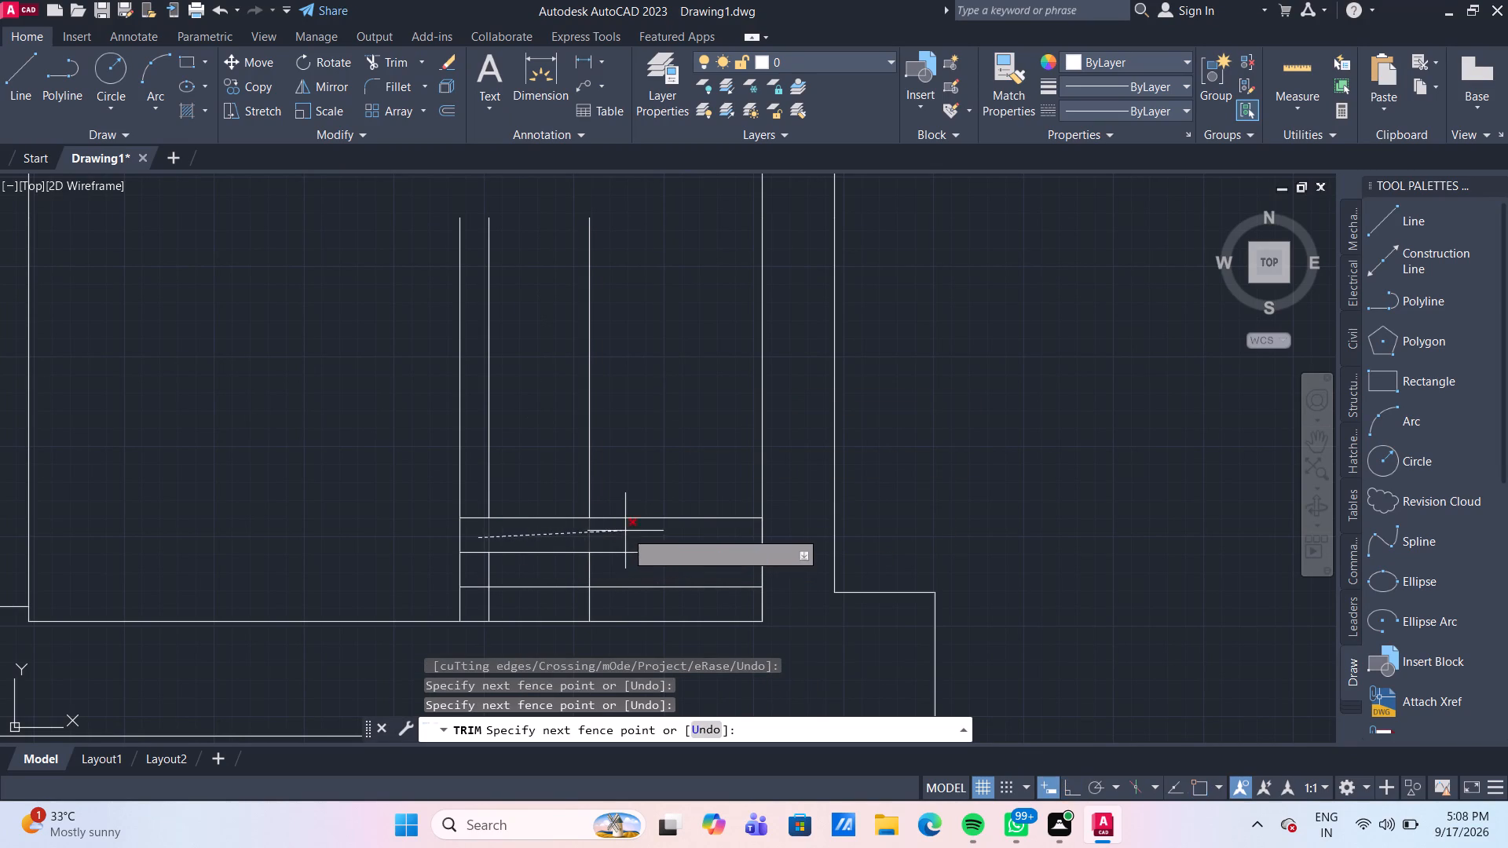
click(625, 531)
click(485, 573)
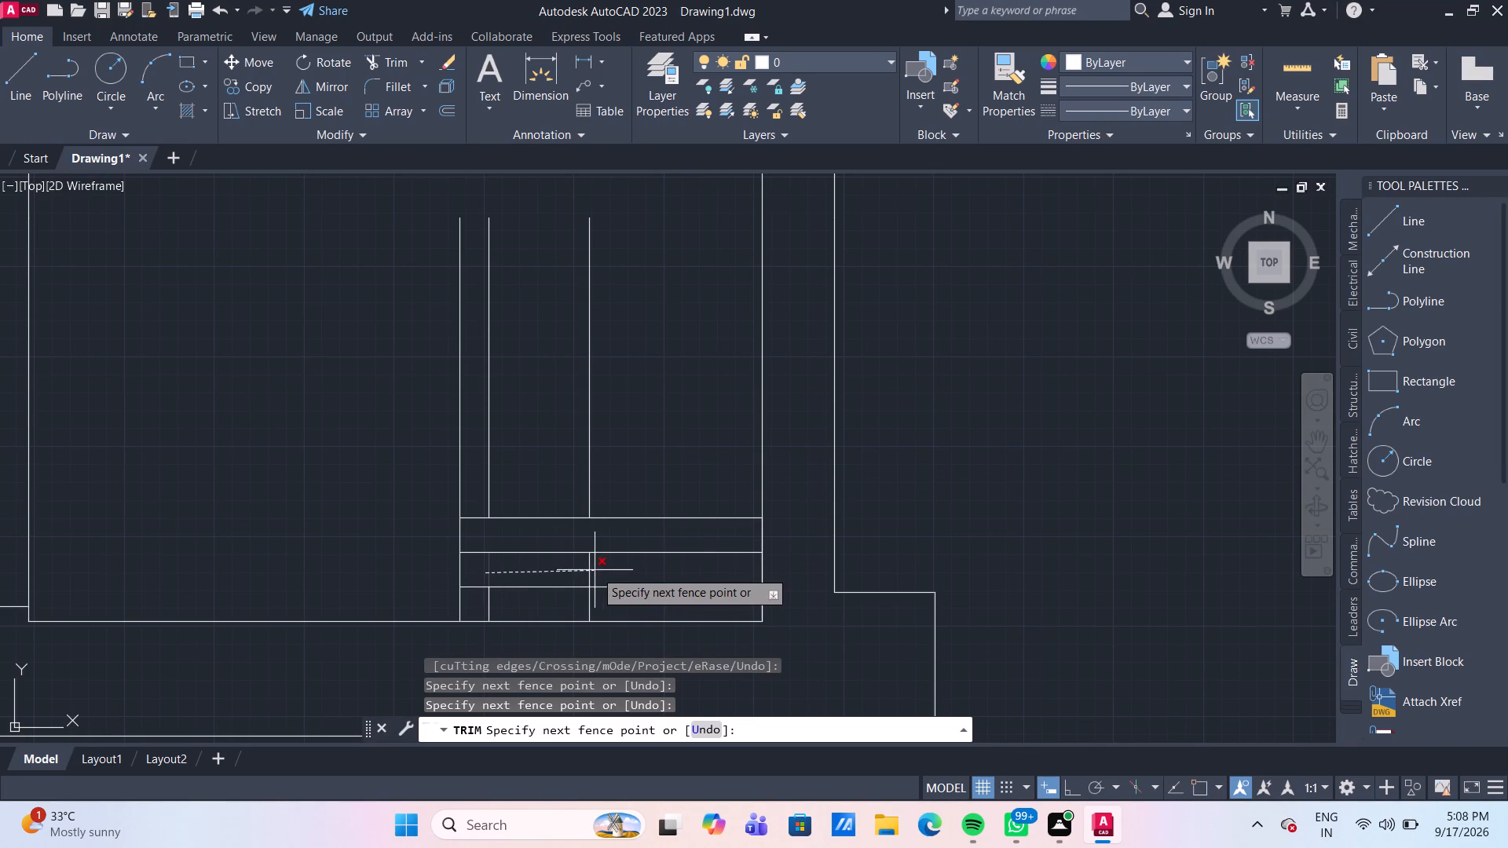
click(608, 572)
click(476, 605)
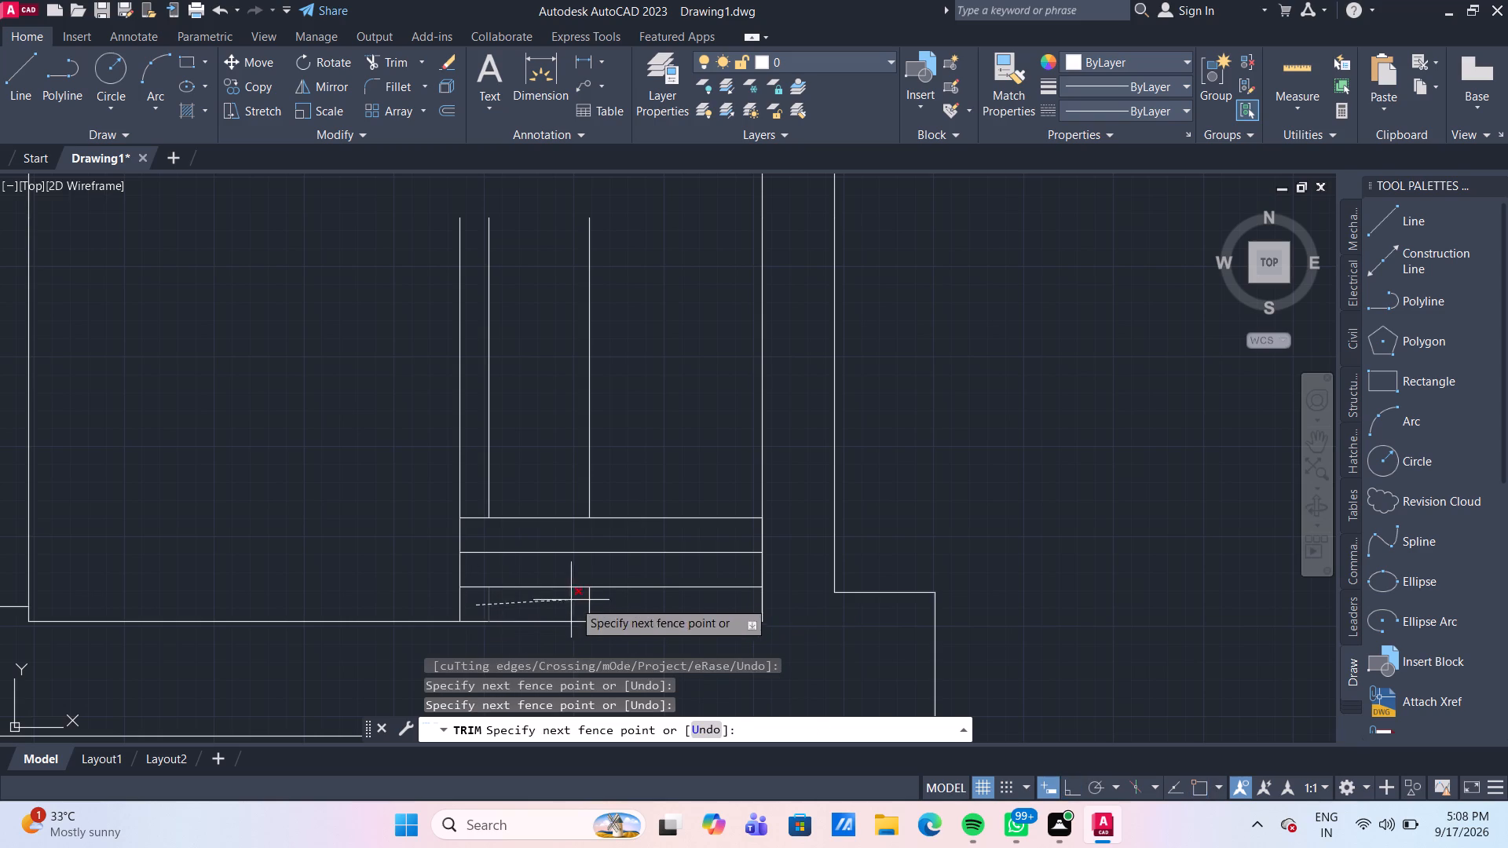
click(614, 605)
scroll(646, 405, down, 1)
middle_drag(646, 403, 647, 403)
scroll(647, 403, down, 1)
middle_drag(647, 403, 631, 468)
key(Escape)
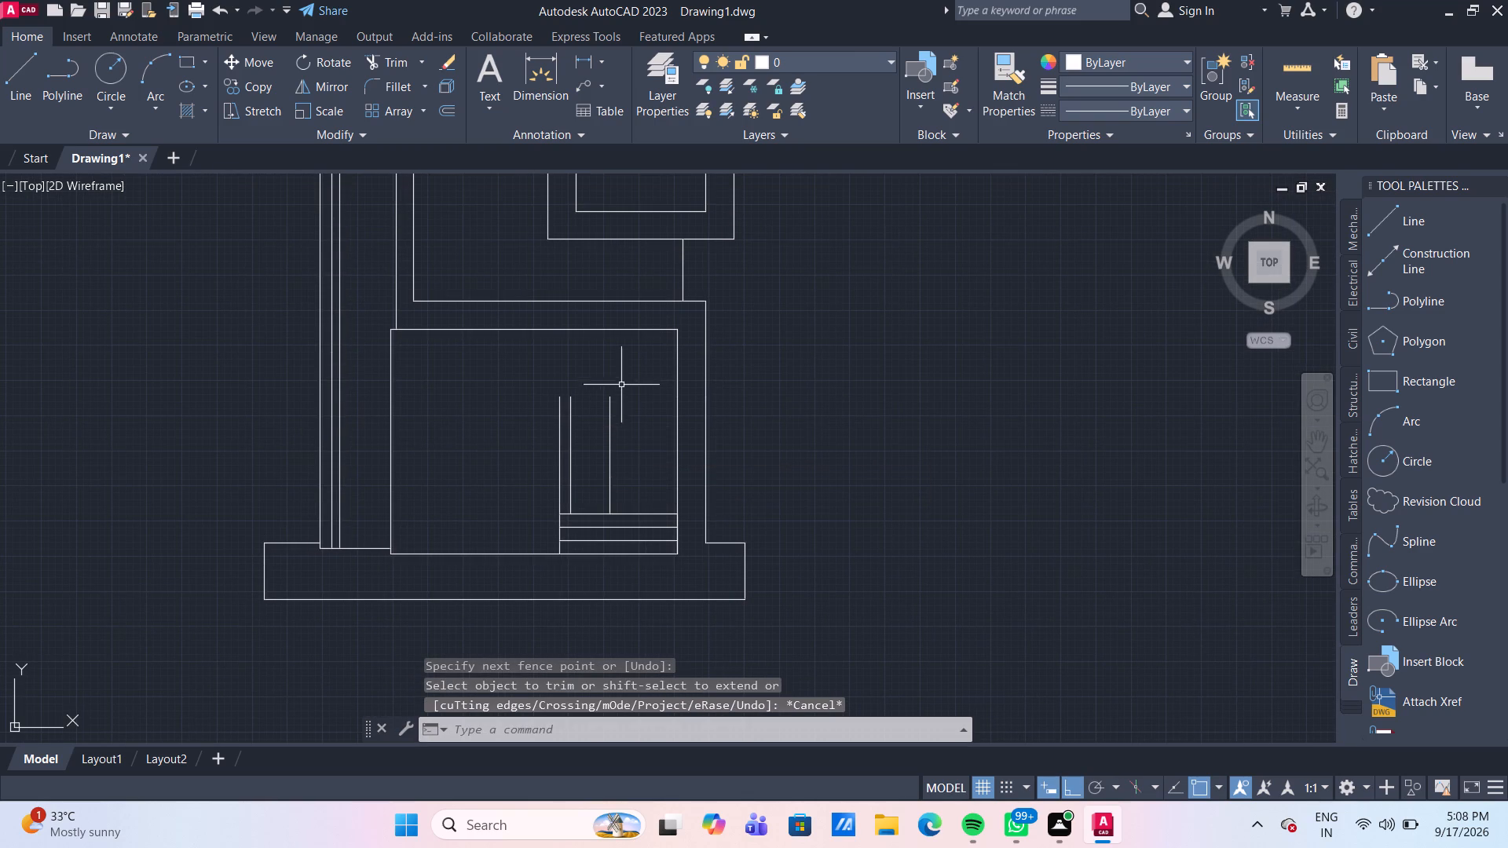
Offset the lower rectangle's top edge 300 mm downward.
scroll(619, 378, up, 1)
key(o)
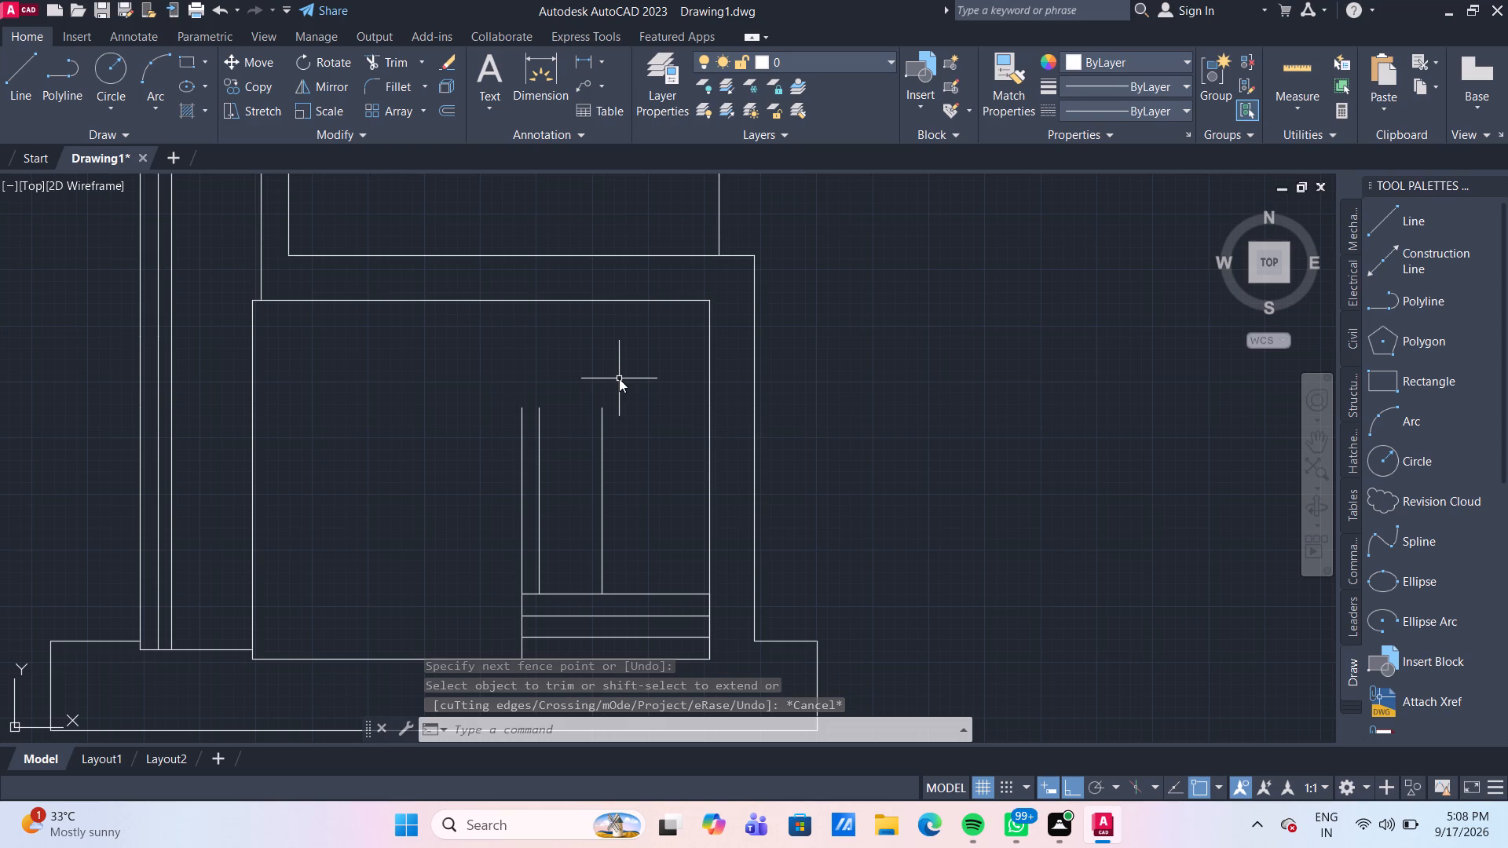
key(Return)
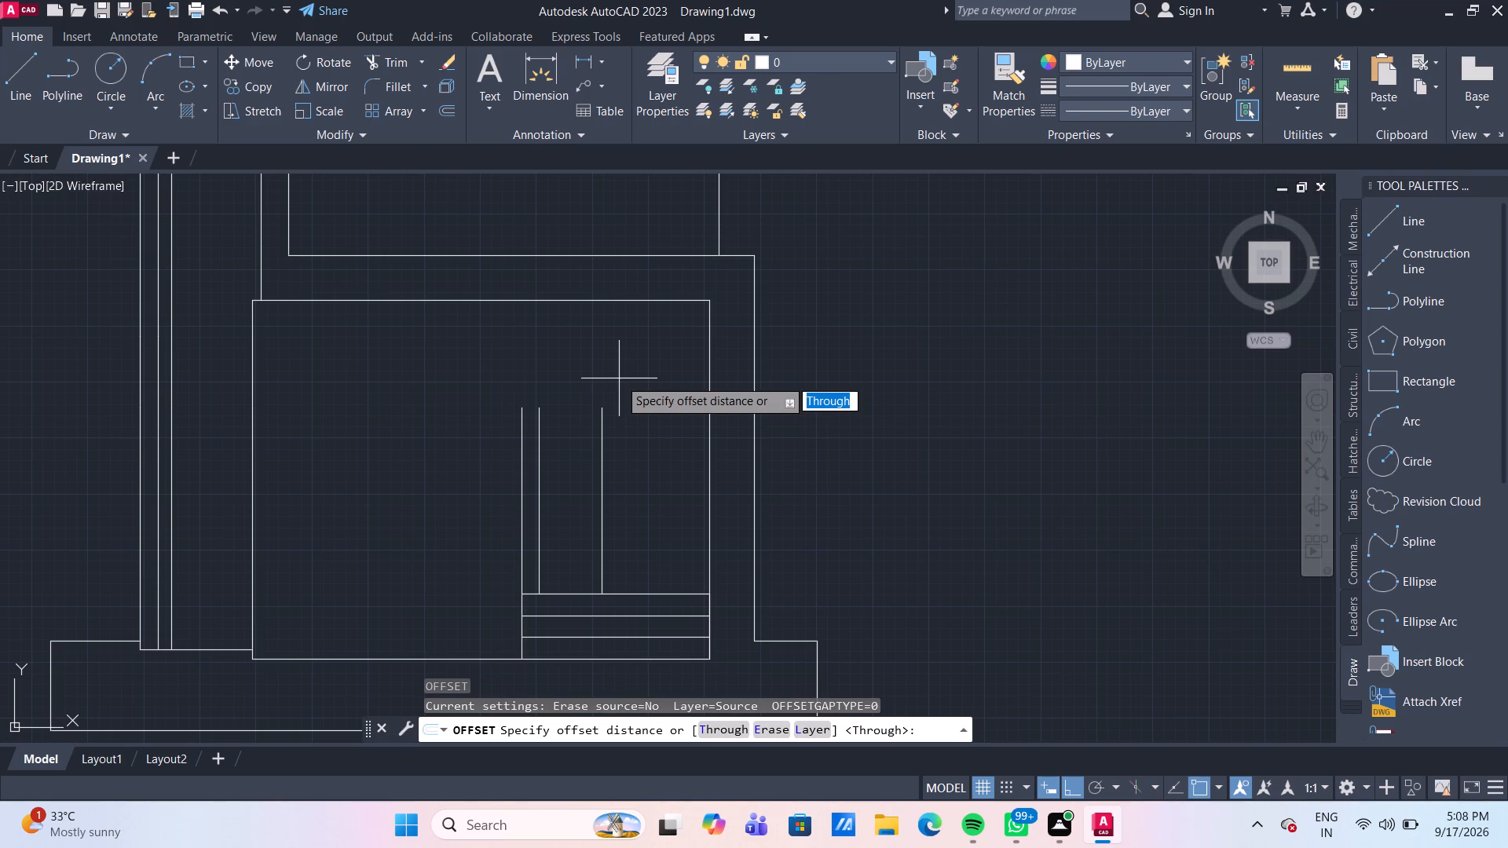
key(Return)
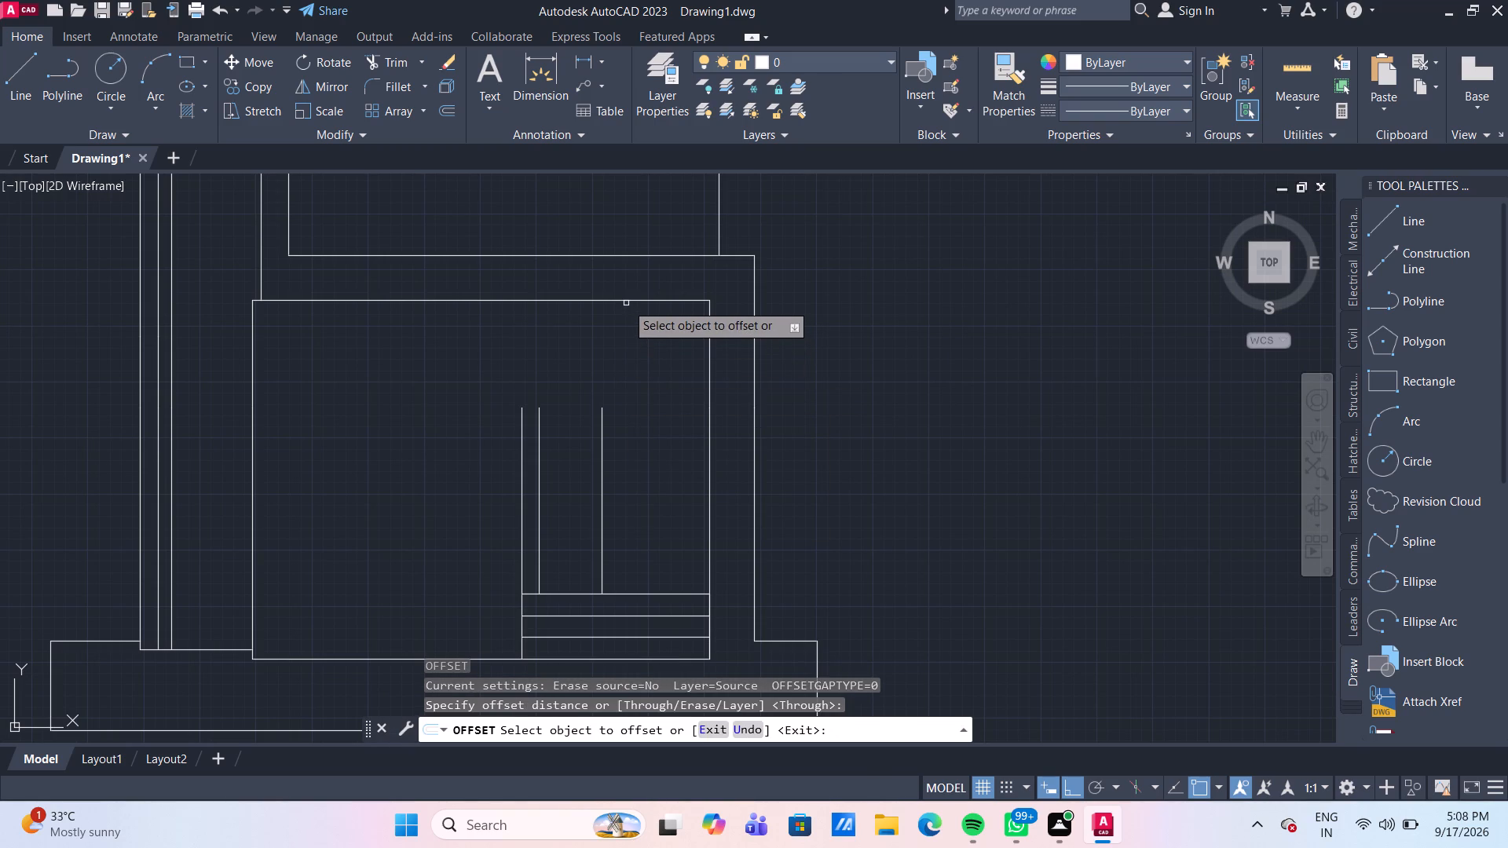
click(624, 300)
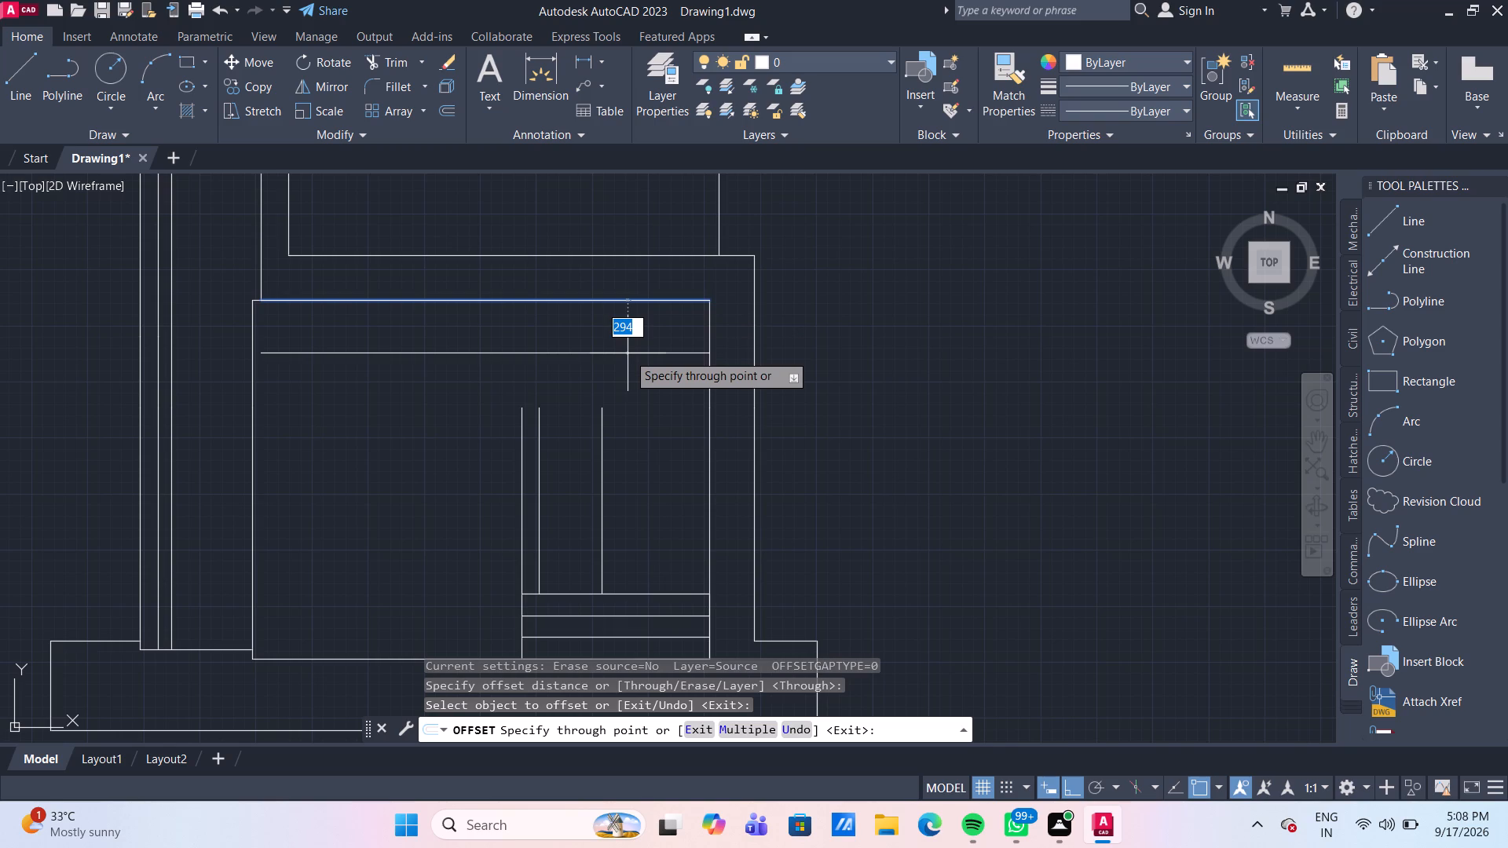
key(3)
text(00)
key(Return)
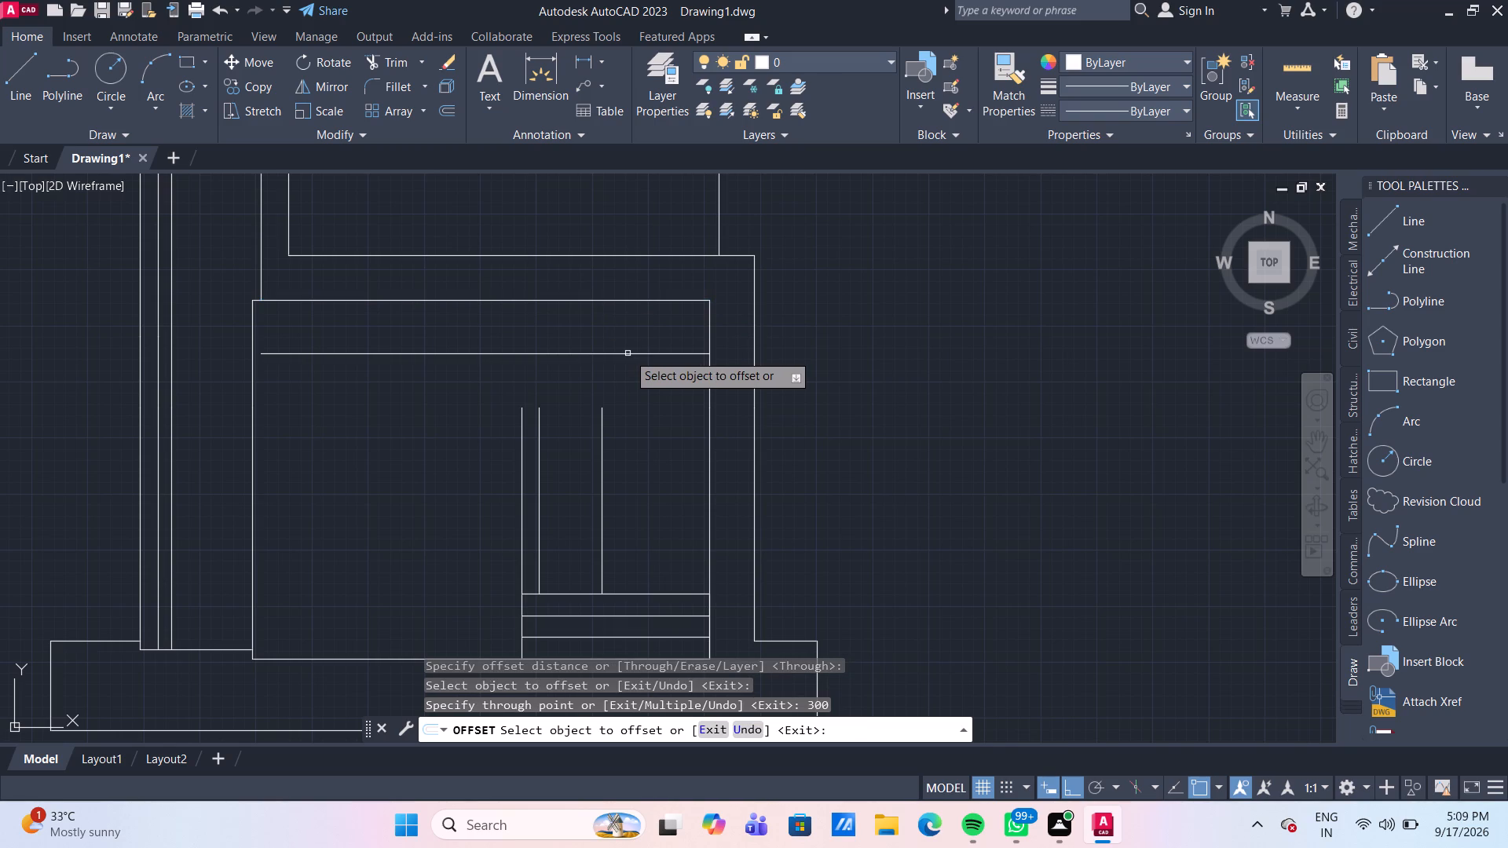
scroll(735, 386, down, 1)
scroll(851, 439, down, 2)
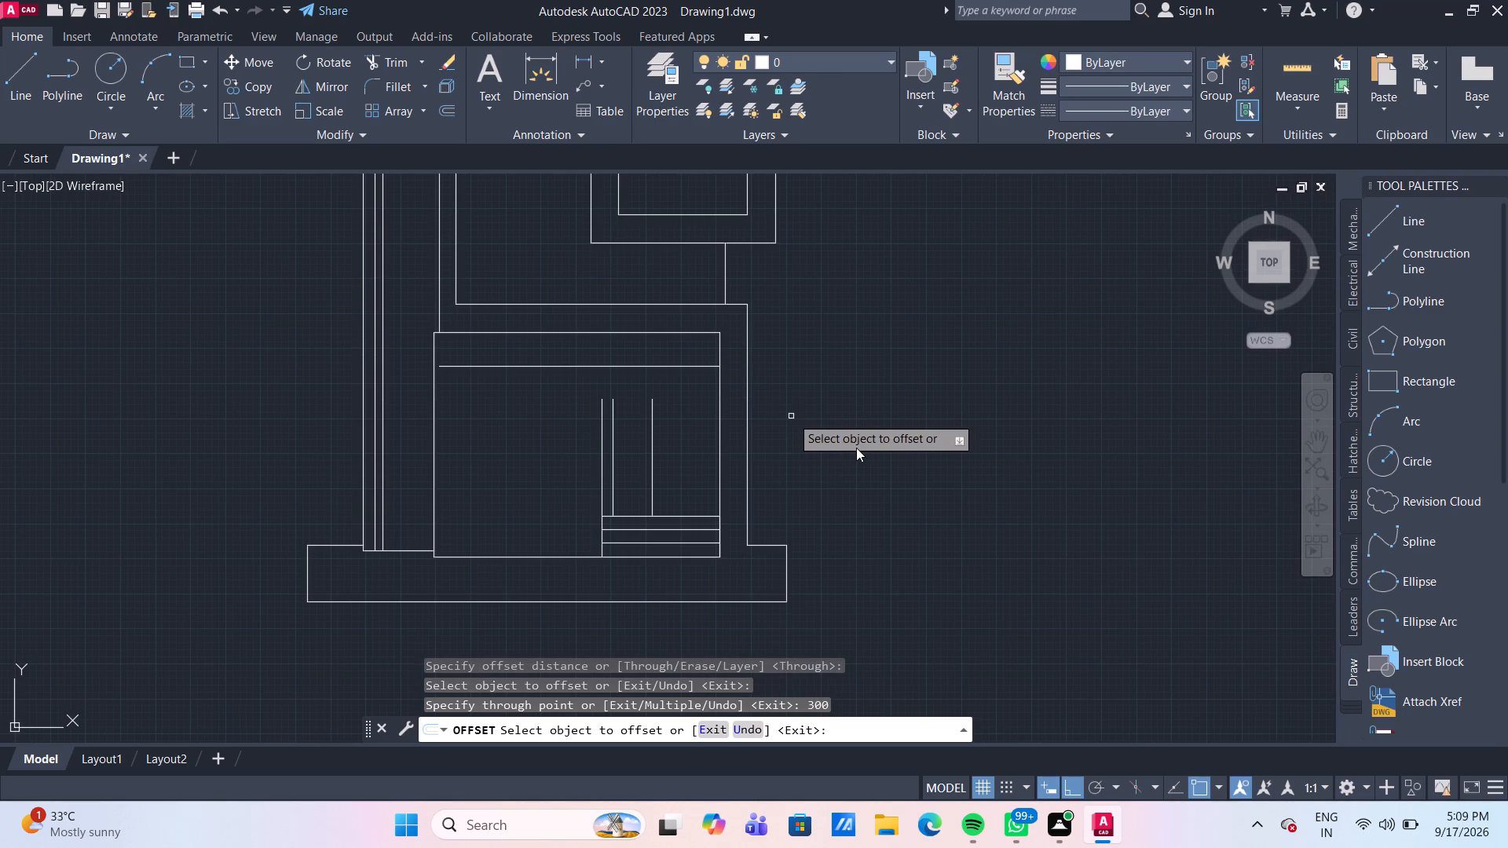
key(Escape)
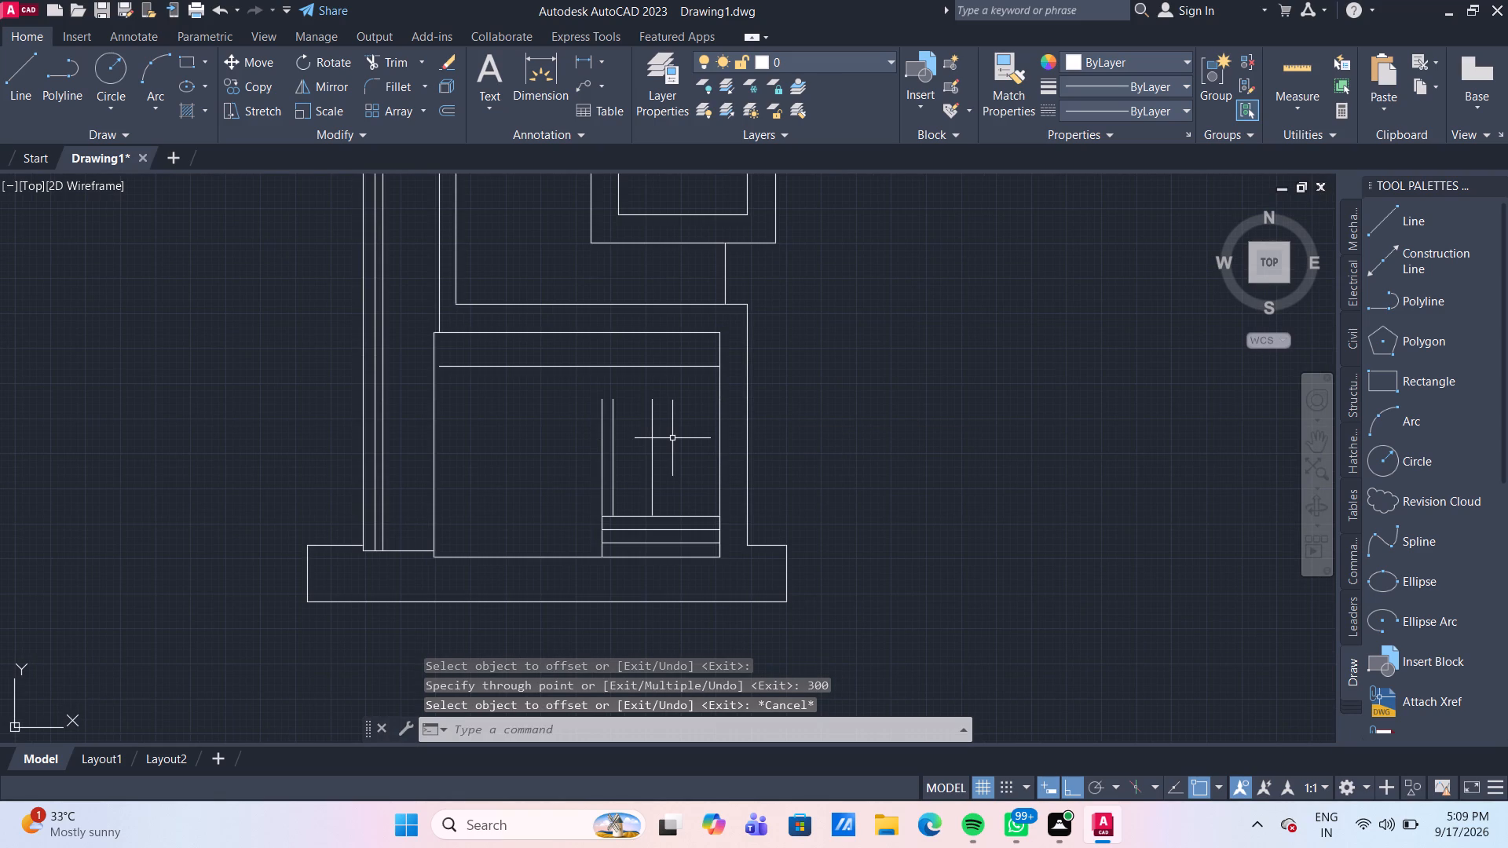
Extend the three interior vertical lines up to the new horizontal line, and the leftmost one on to the rectangle's top edge.
text(EX)
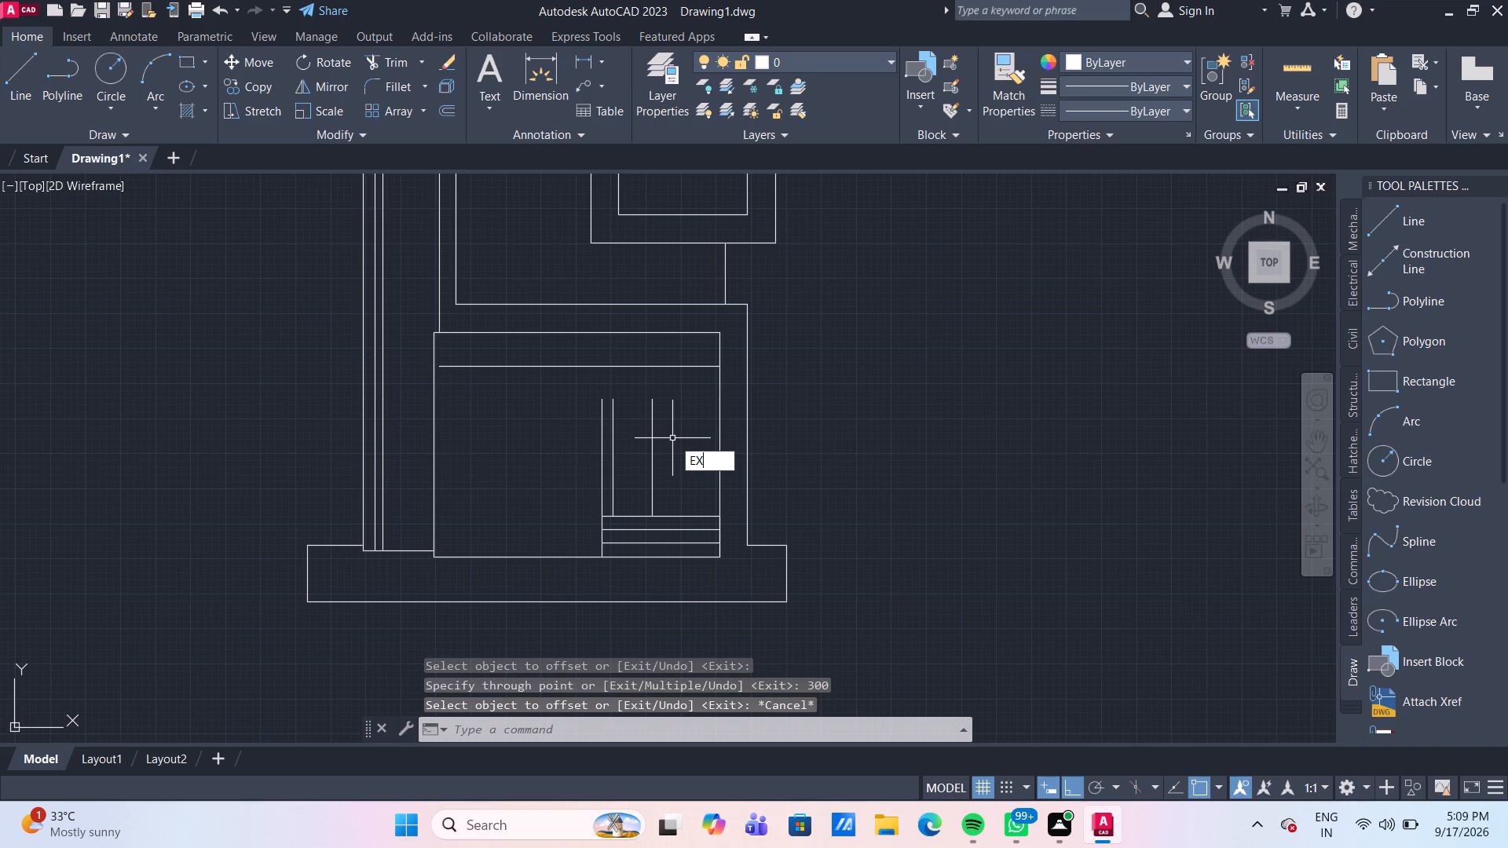
key(Return)
click(672, 438)
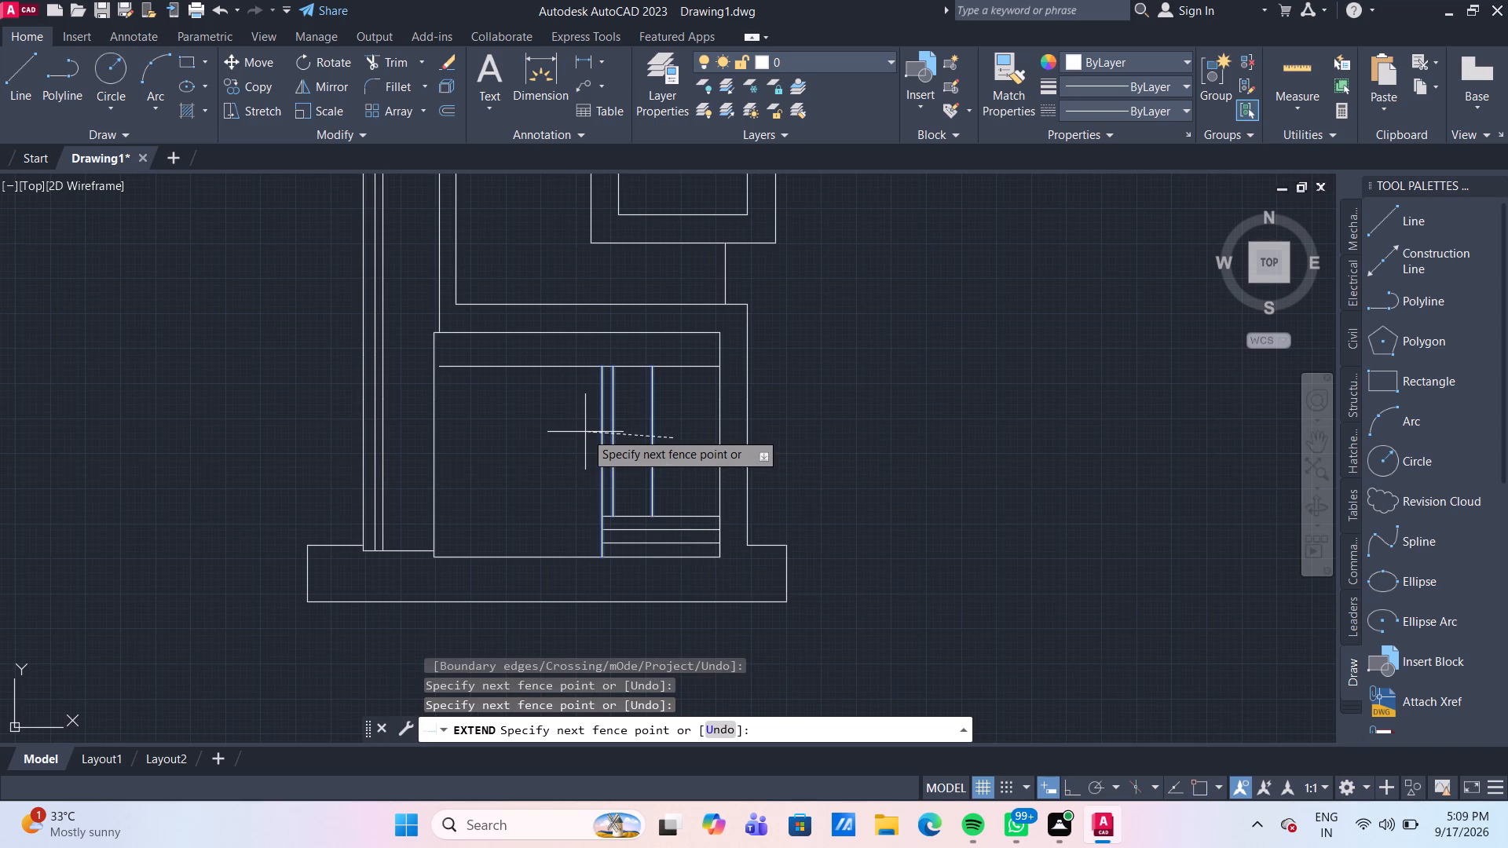
click(585, 432)
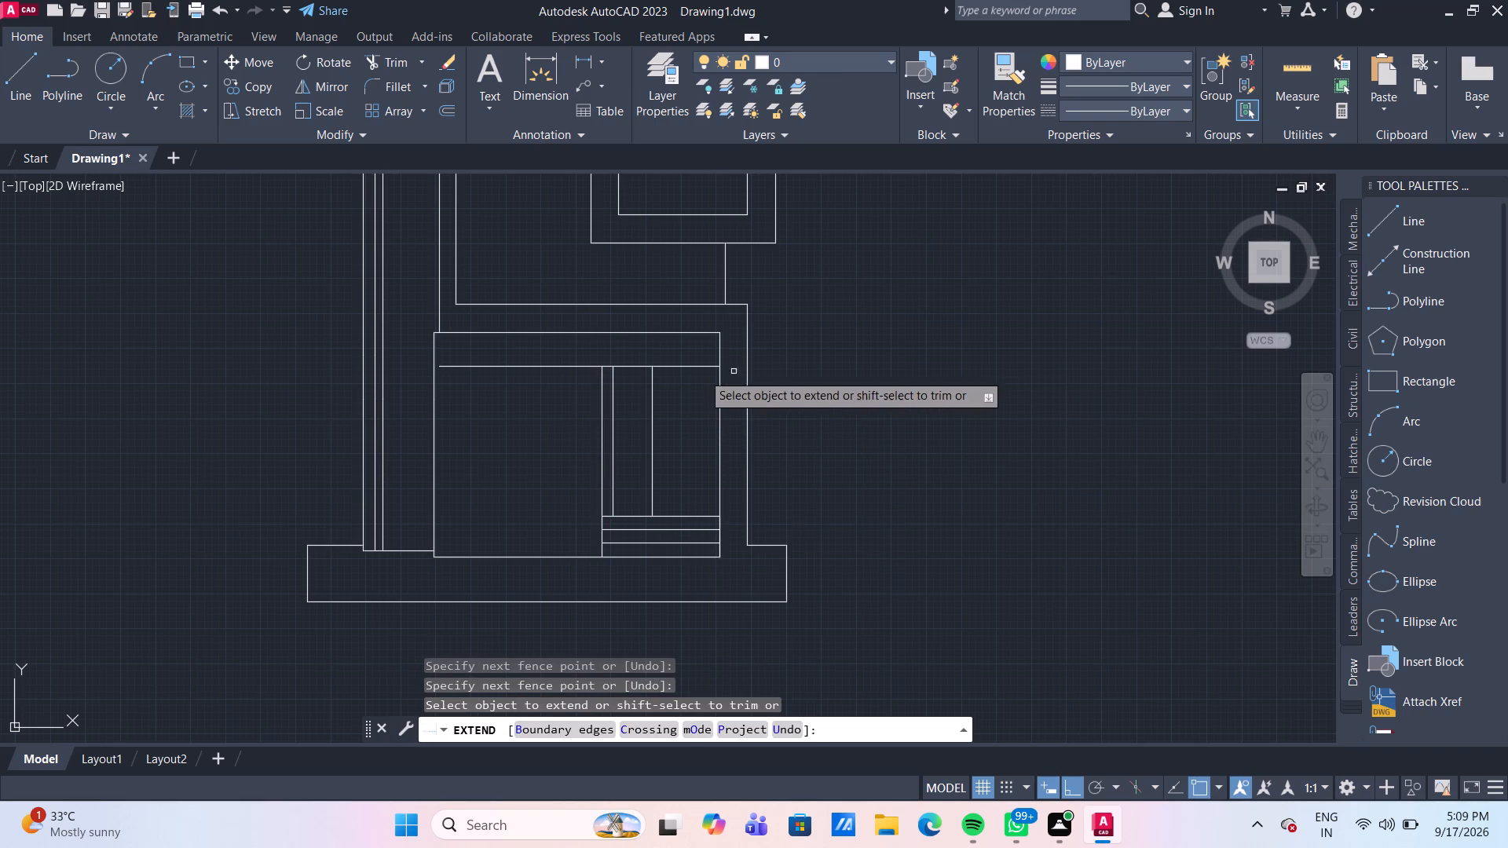
click(600, 377)
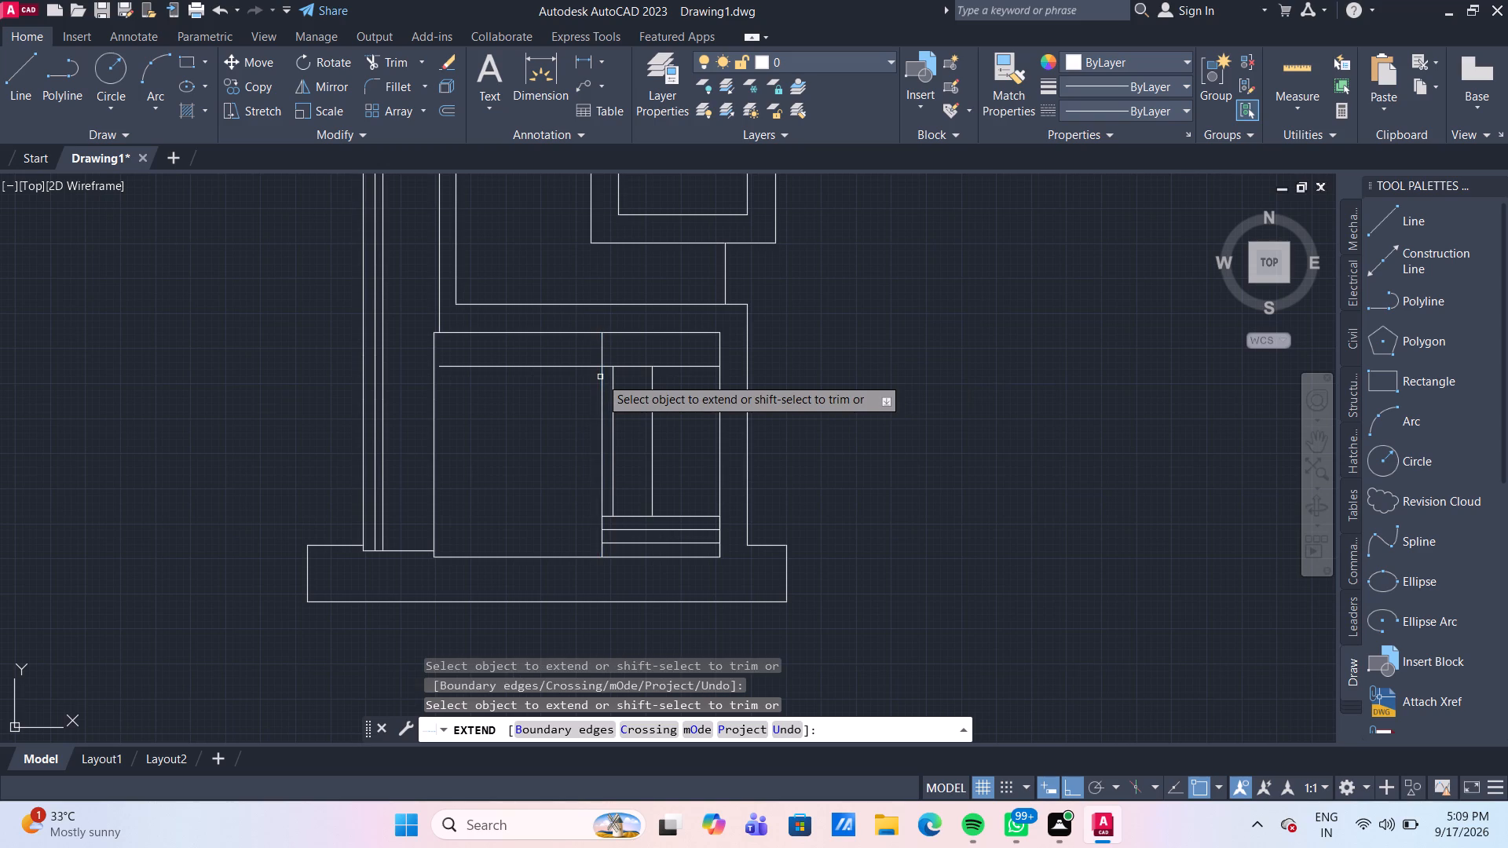
key(Escape)
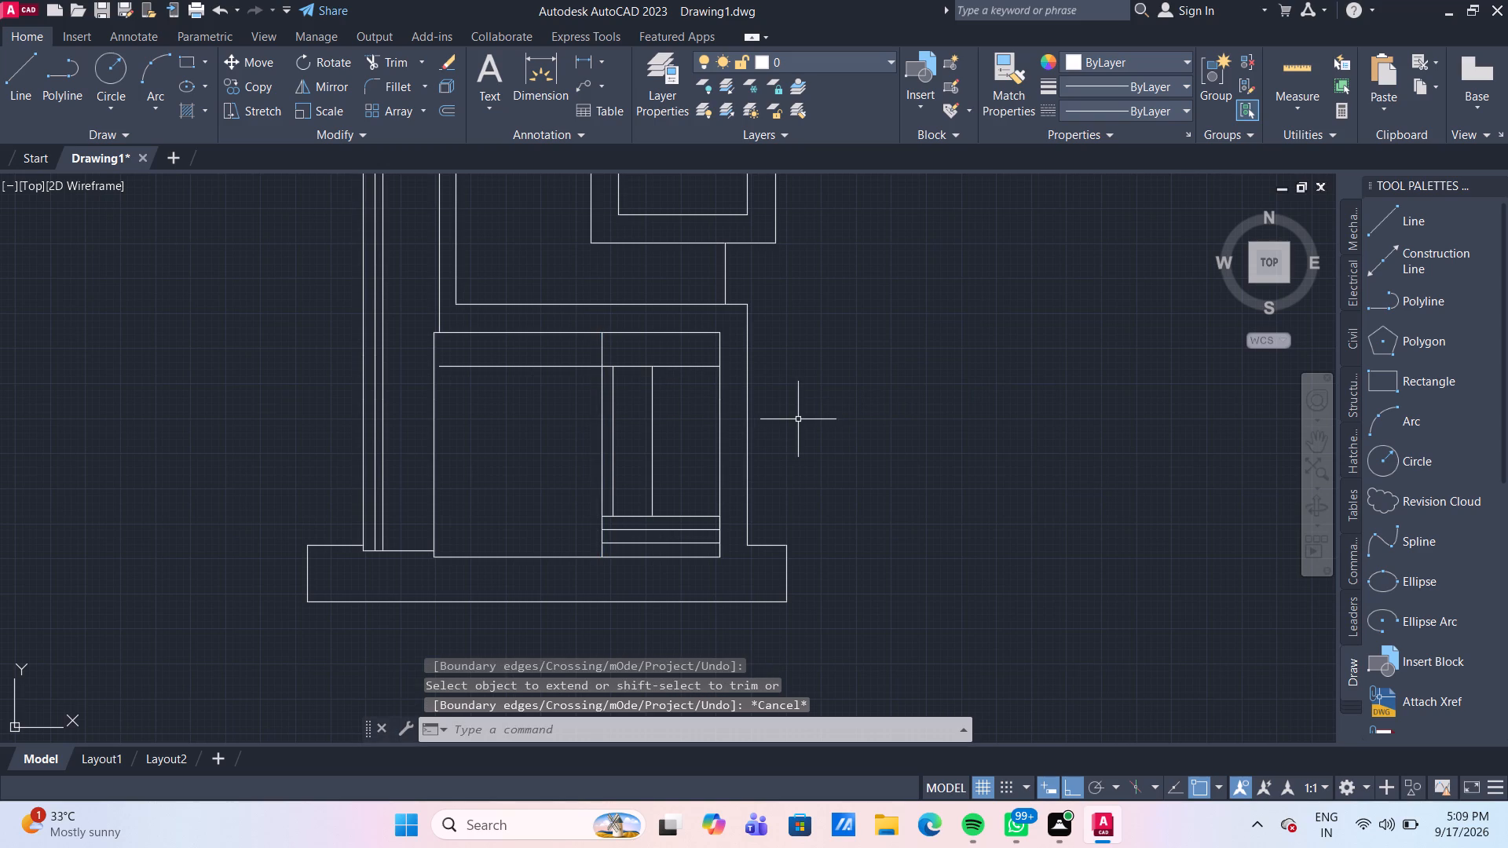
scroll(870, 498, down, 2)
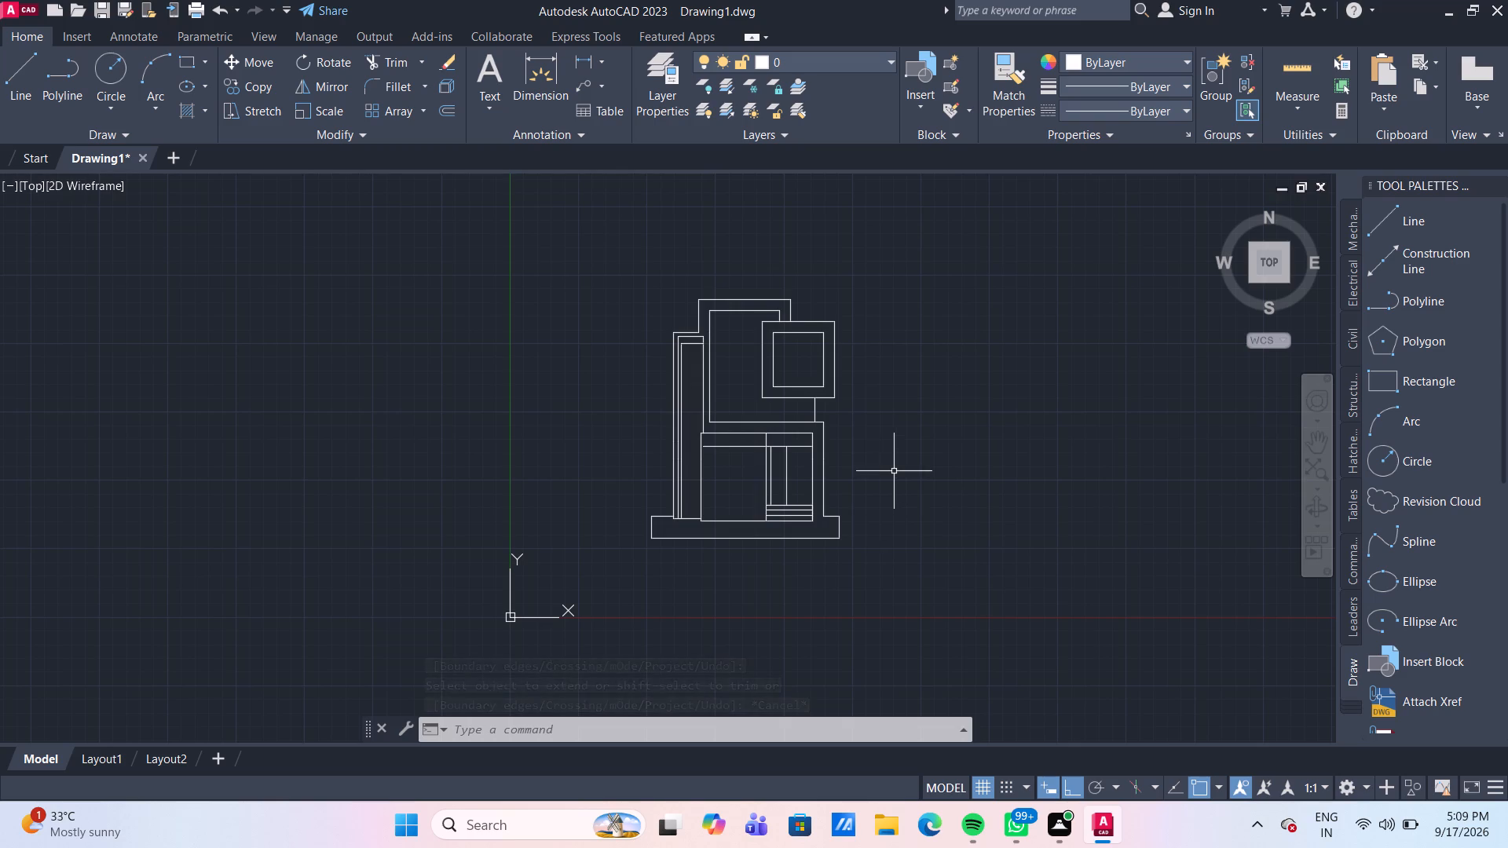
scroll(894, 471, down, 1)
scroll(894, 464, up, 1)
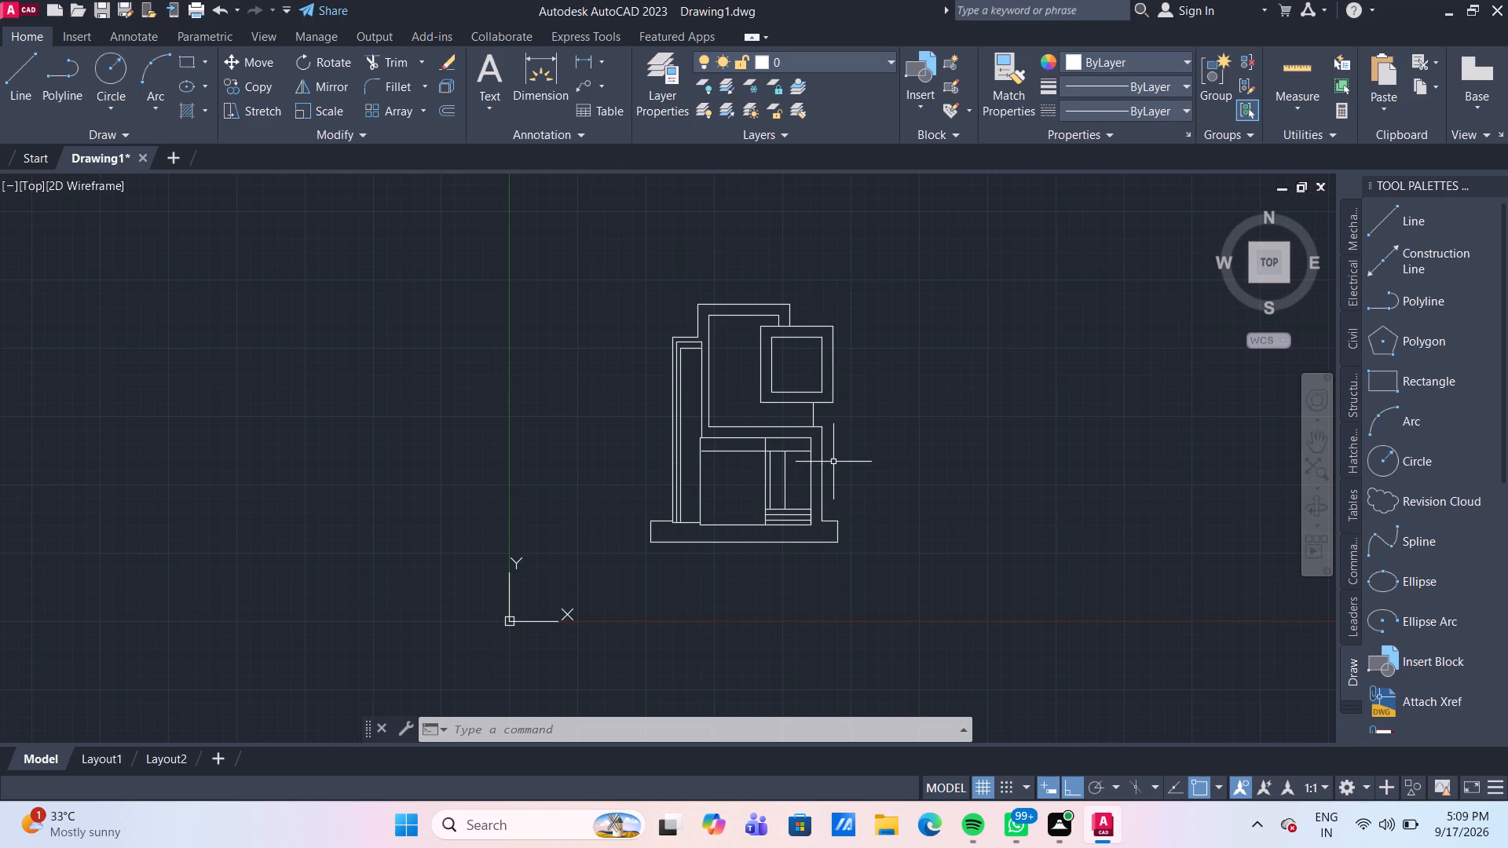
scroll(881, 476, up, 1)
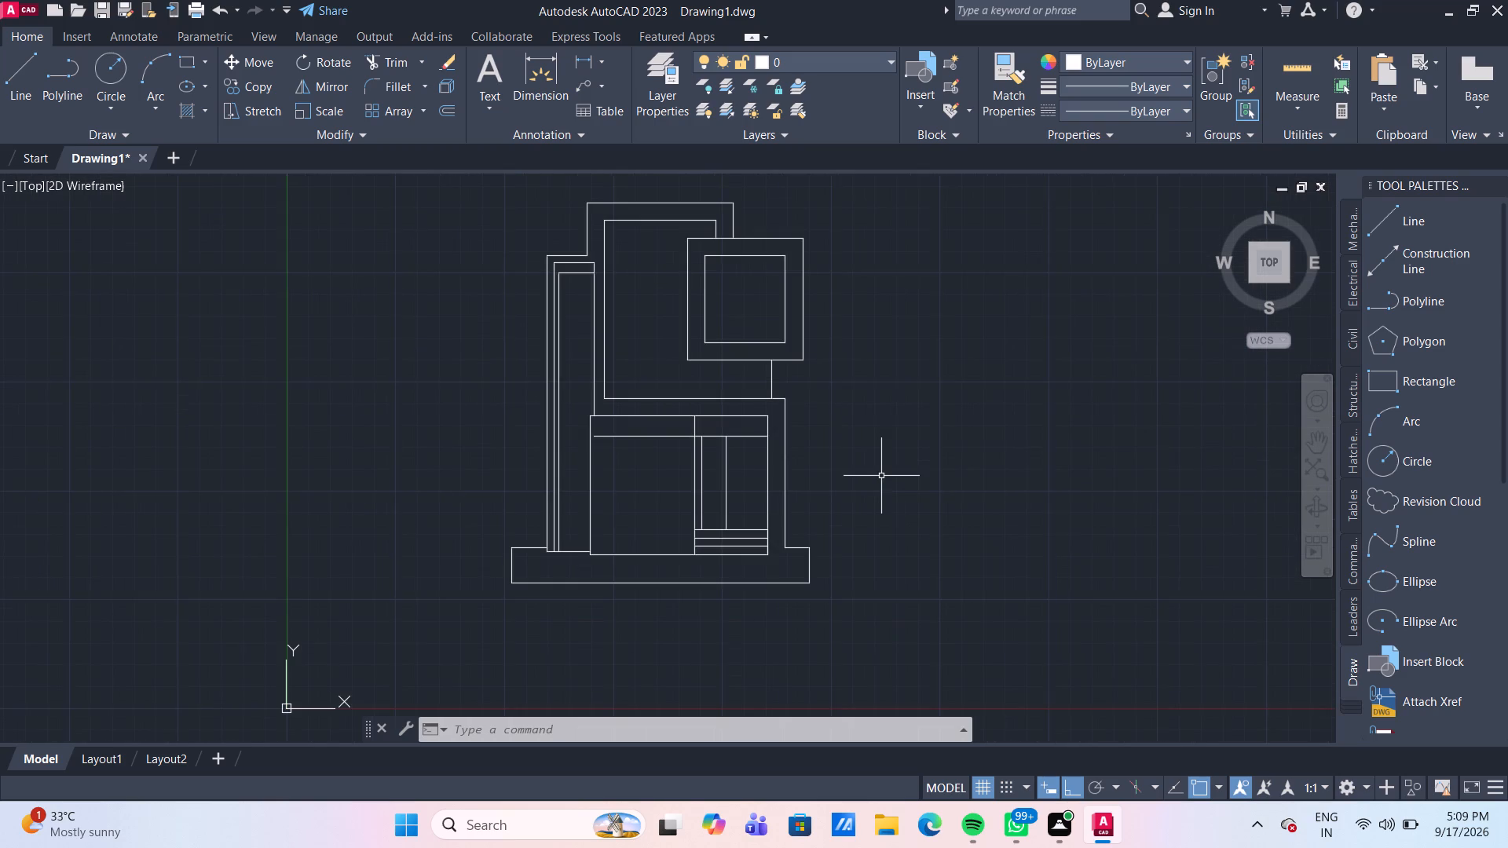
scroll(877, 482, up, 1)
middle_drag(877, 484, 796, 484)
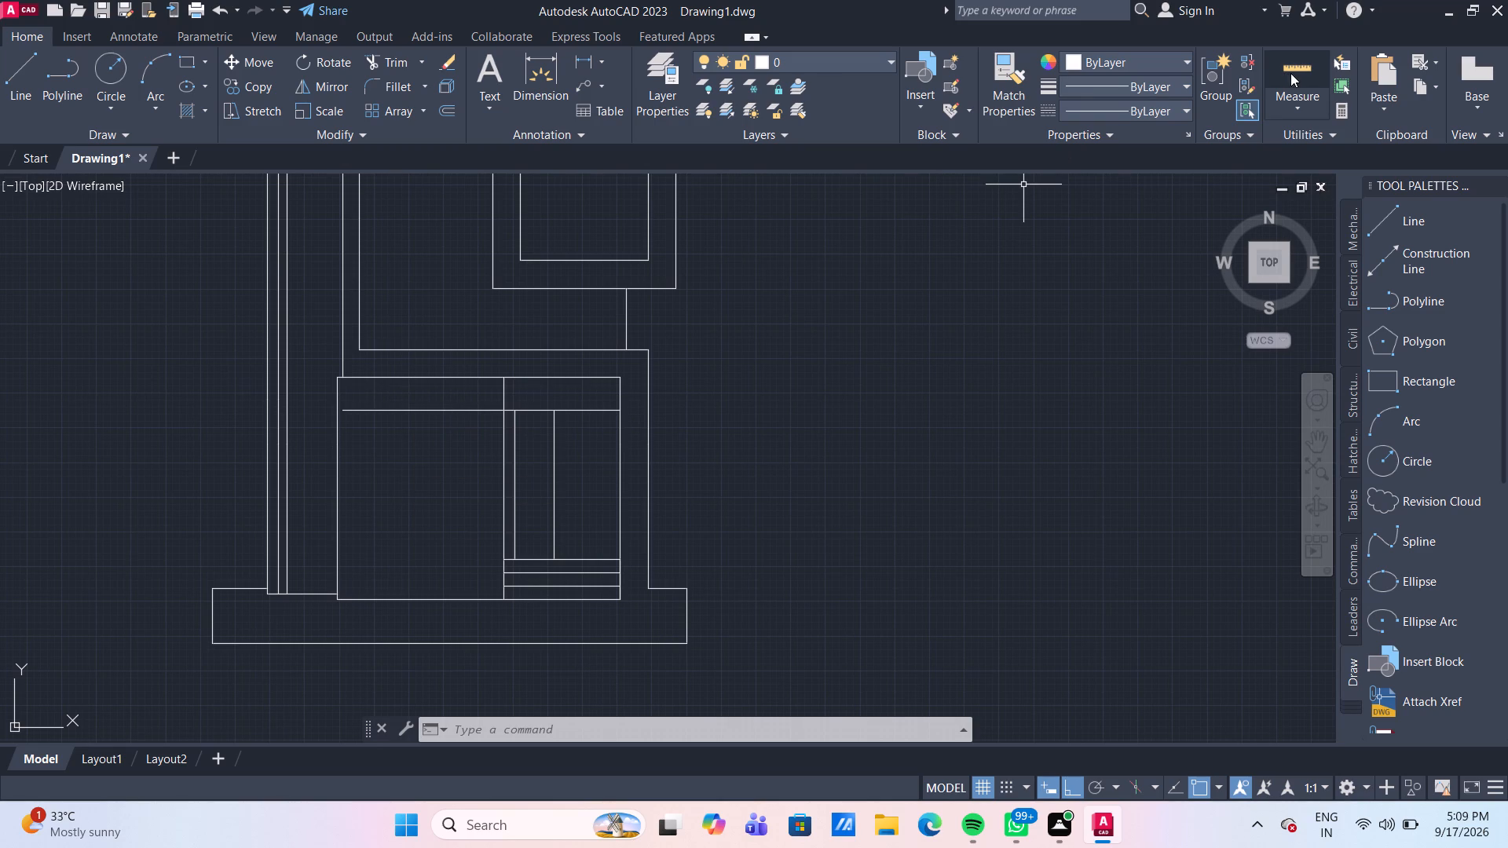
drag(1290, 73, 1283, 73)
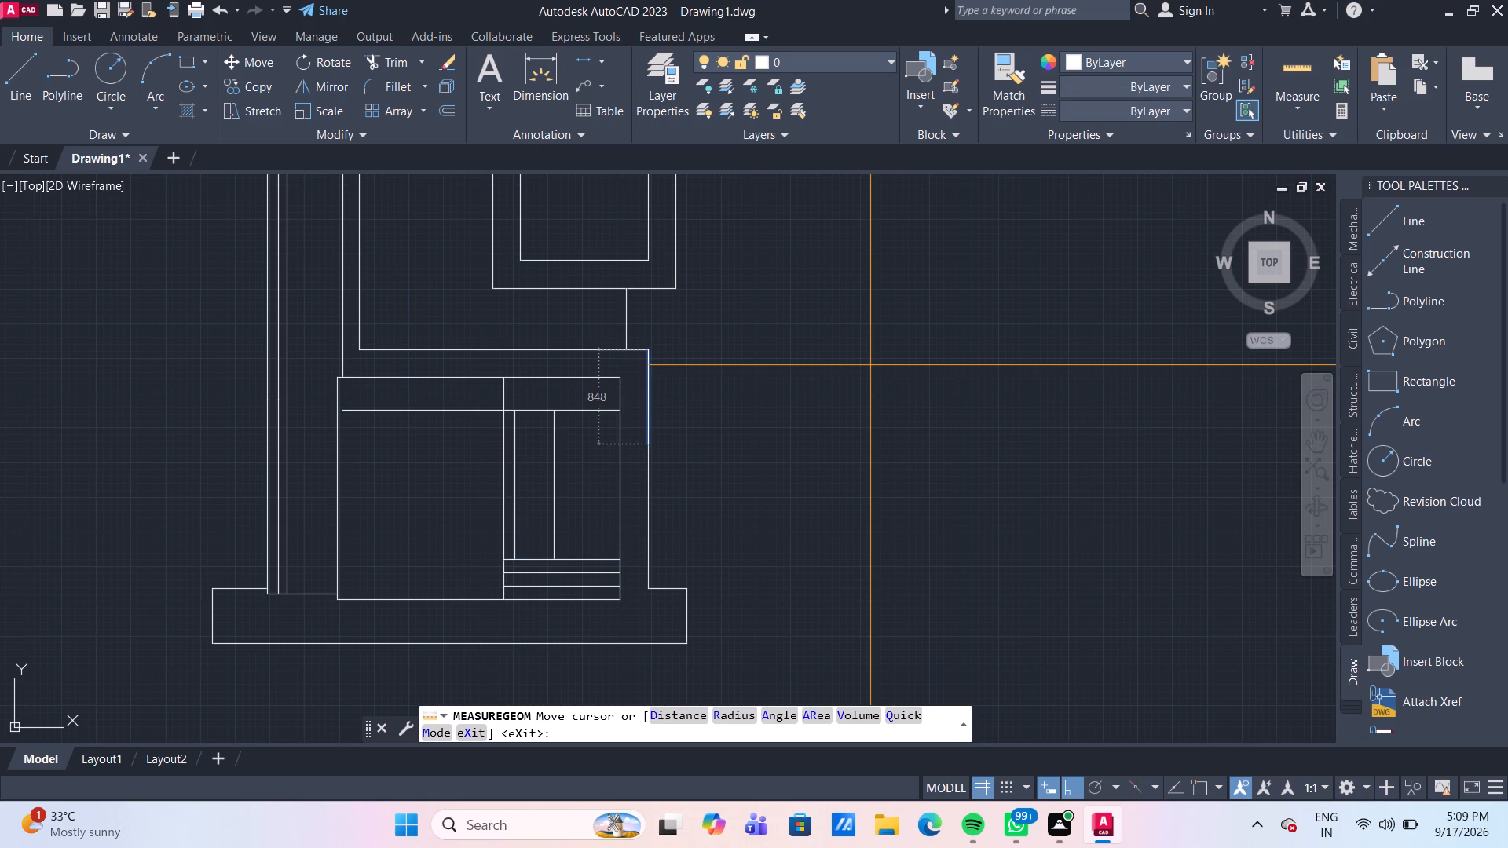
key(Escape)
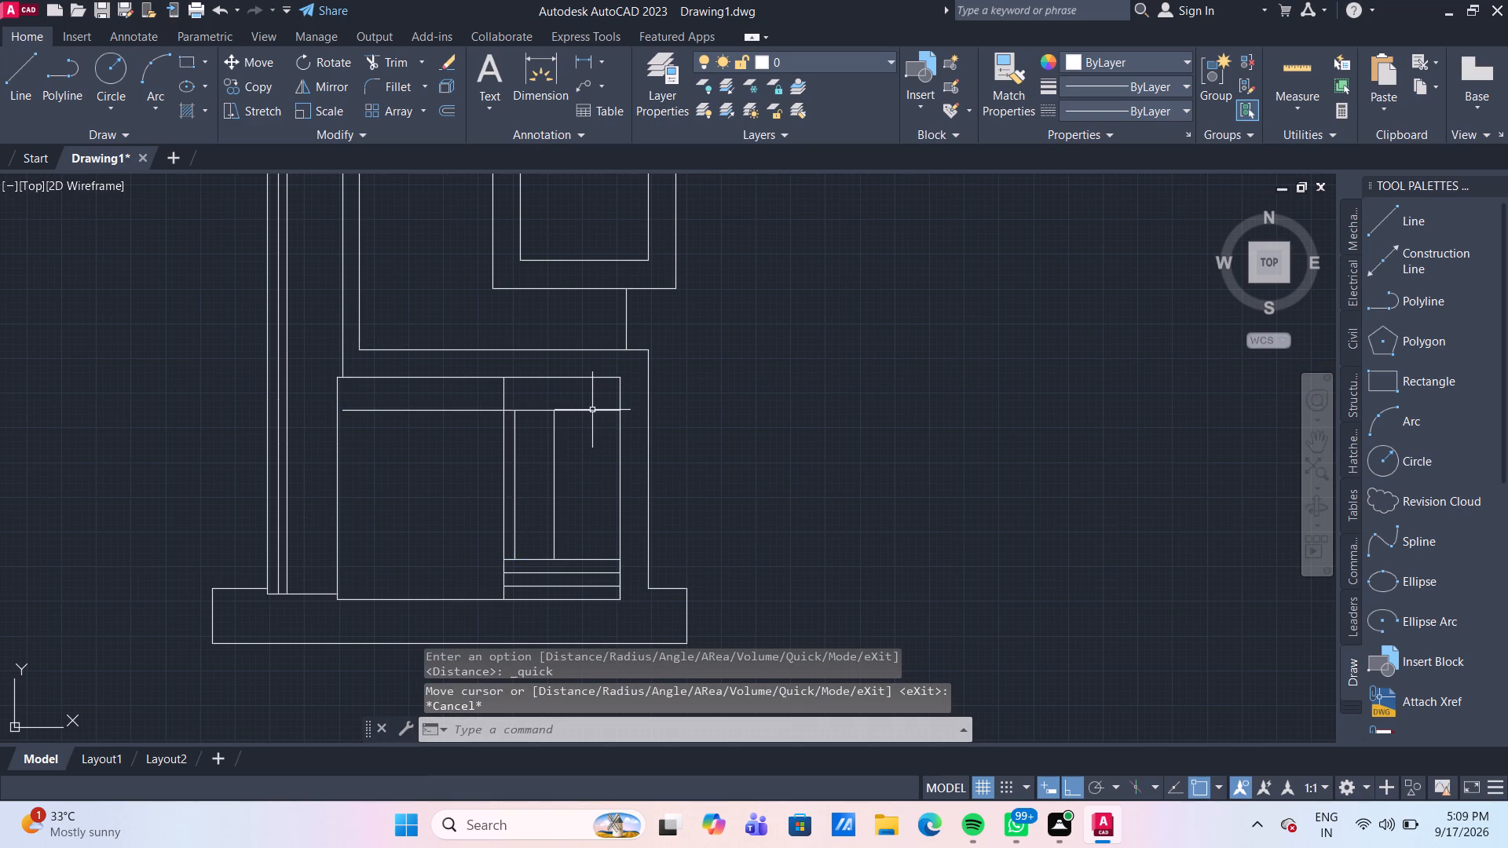
Stretch the new horizontal line past the outline on both sides, about 930 mm to the right and about 1113 mm to the left.
click(593, 411)
click(623, 411)
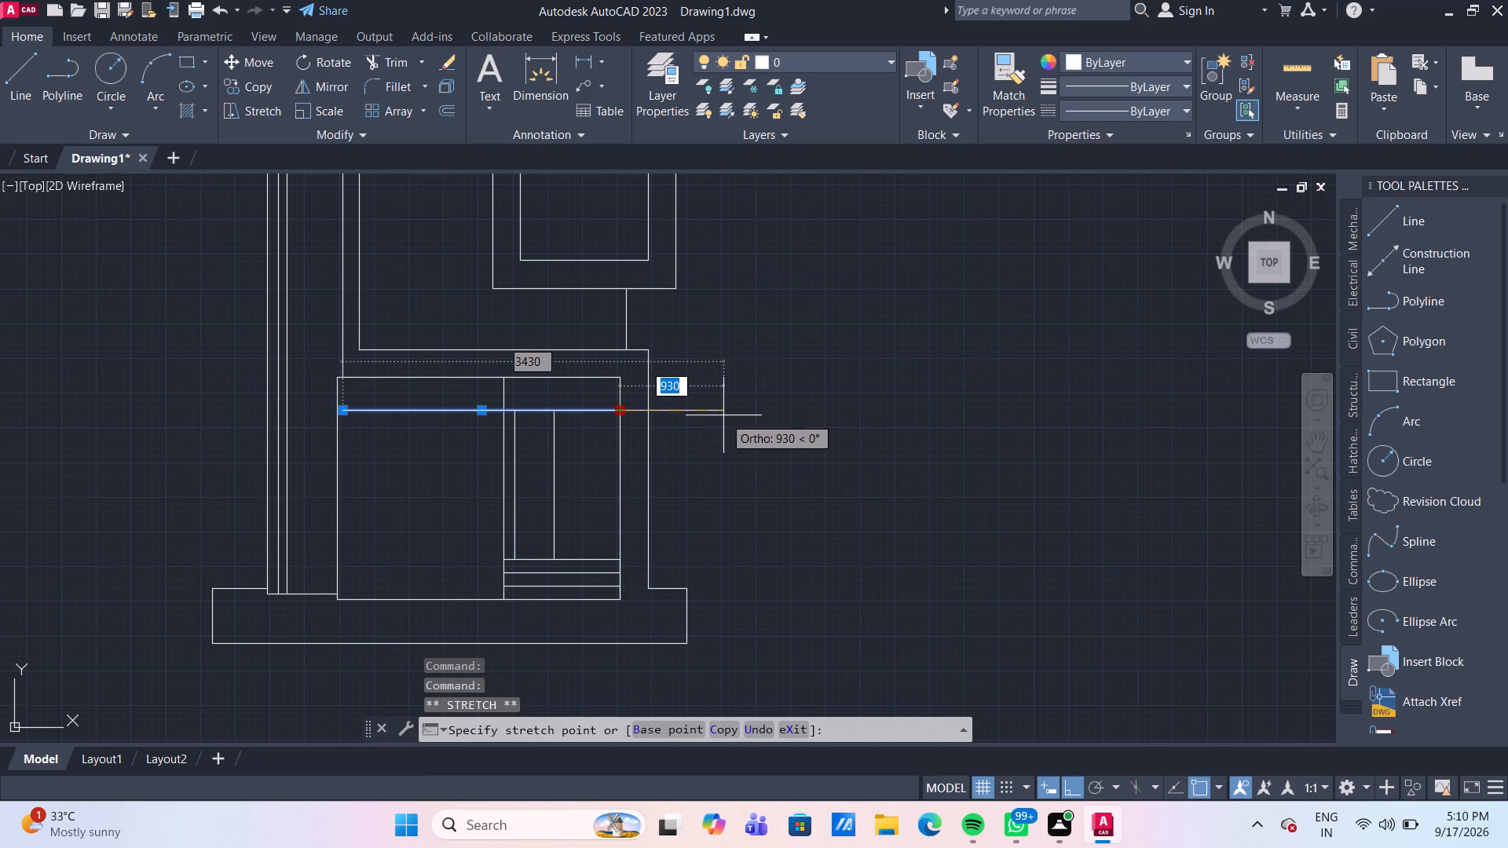
click(723, 415)
key(Escape)
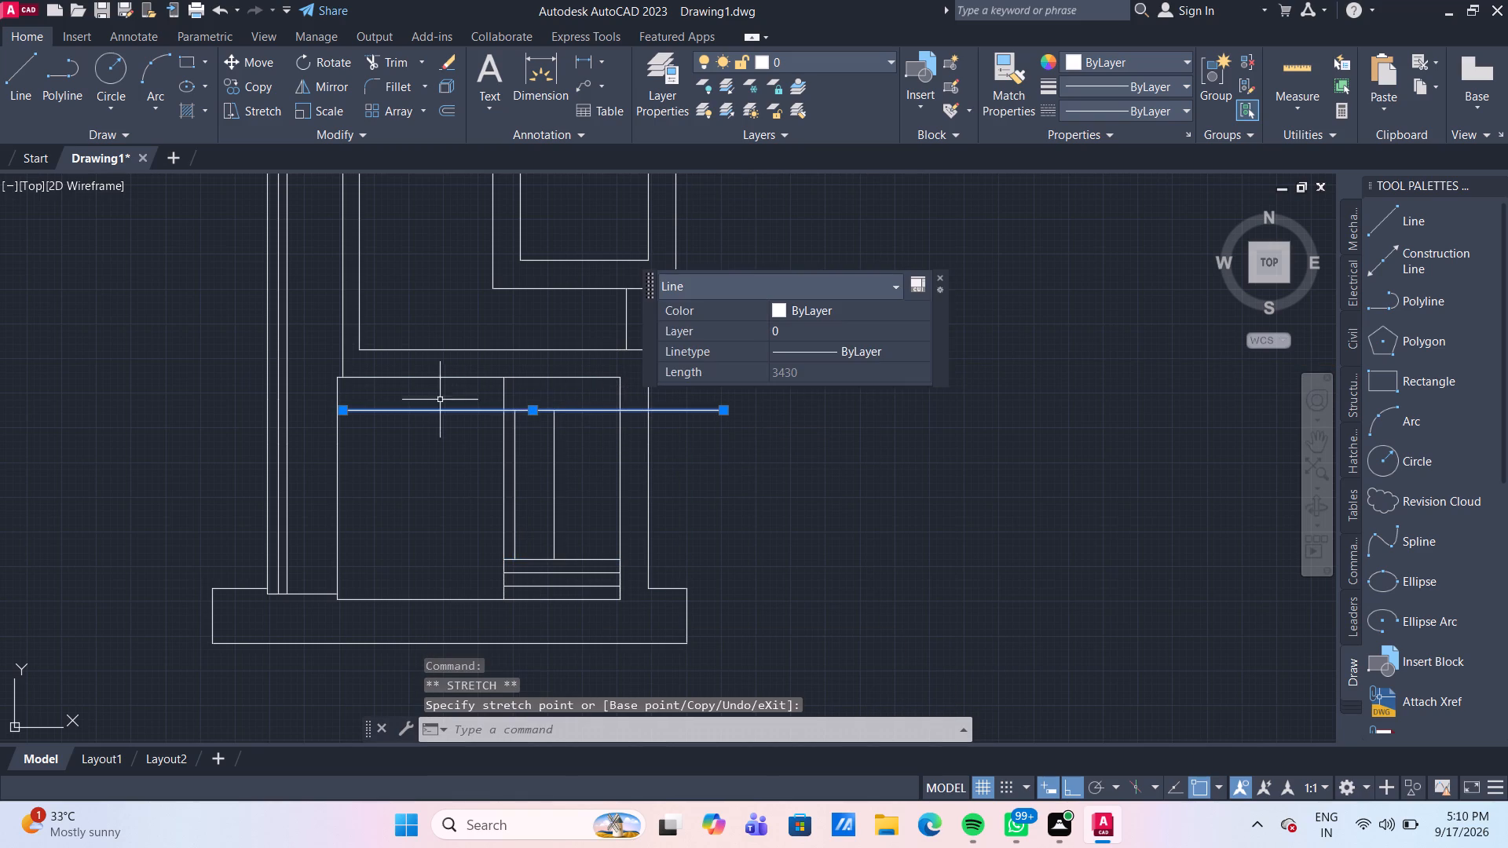
click(345, 413)
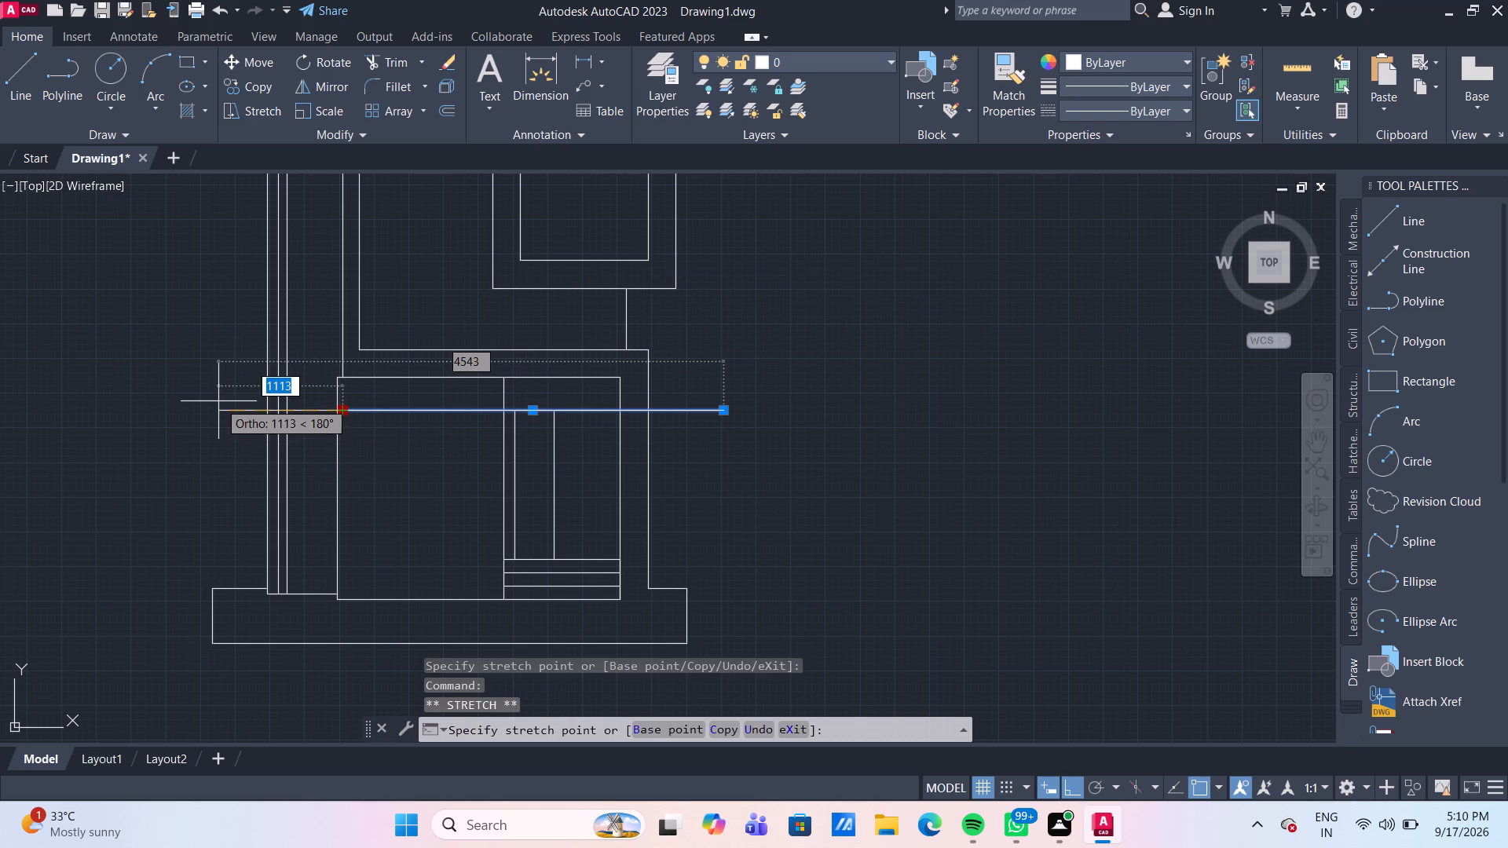
click(218, 401)
key(Escape)
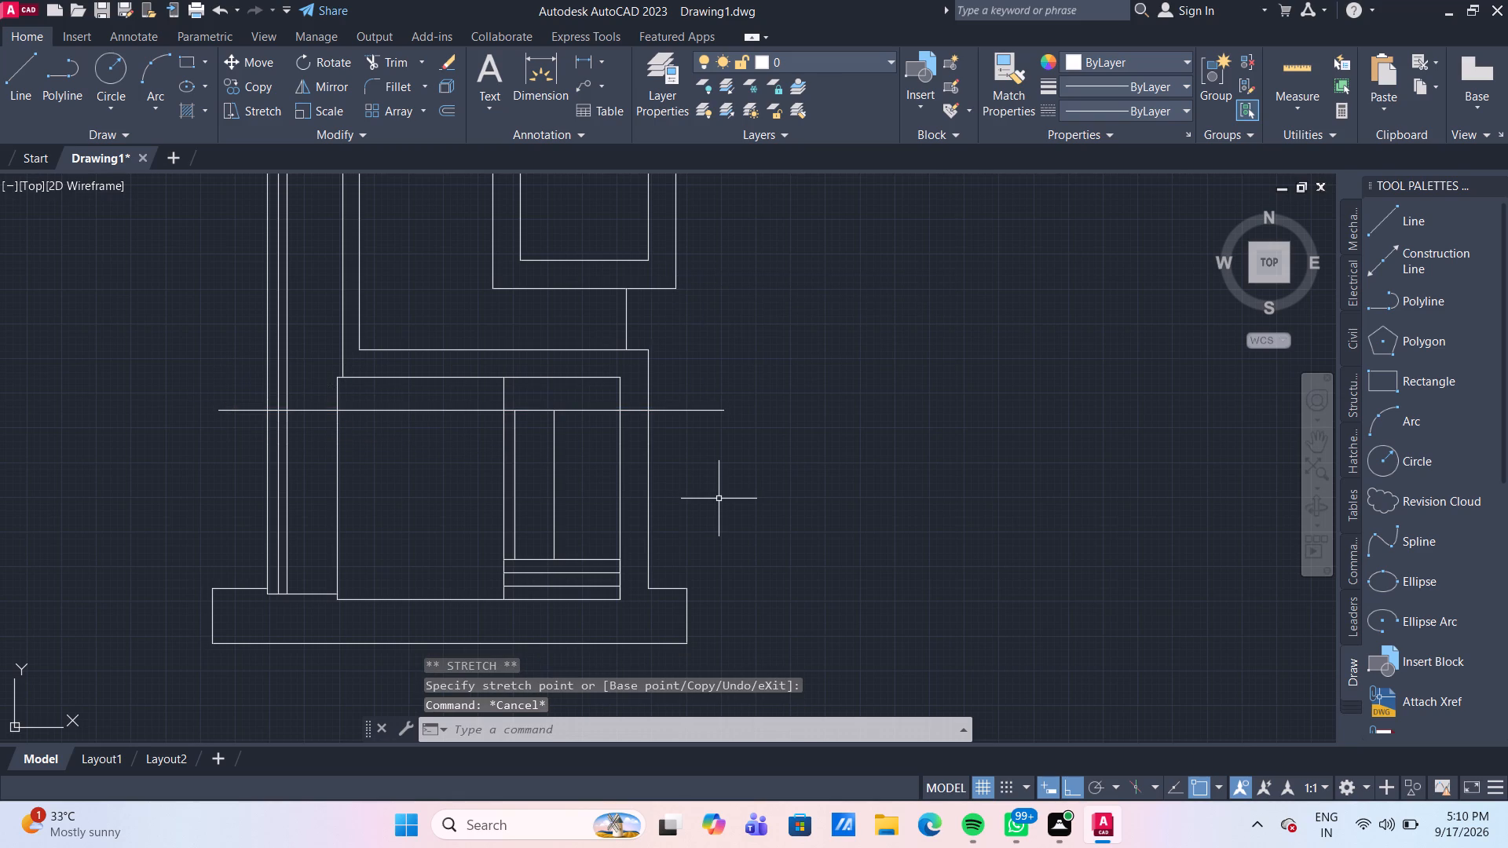
Offset the long horizontal line 140 mm downward, and offset that copy another 200 mm downward.
key(o)
key(Return)
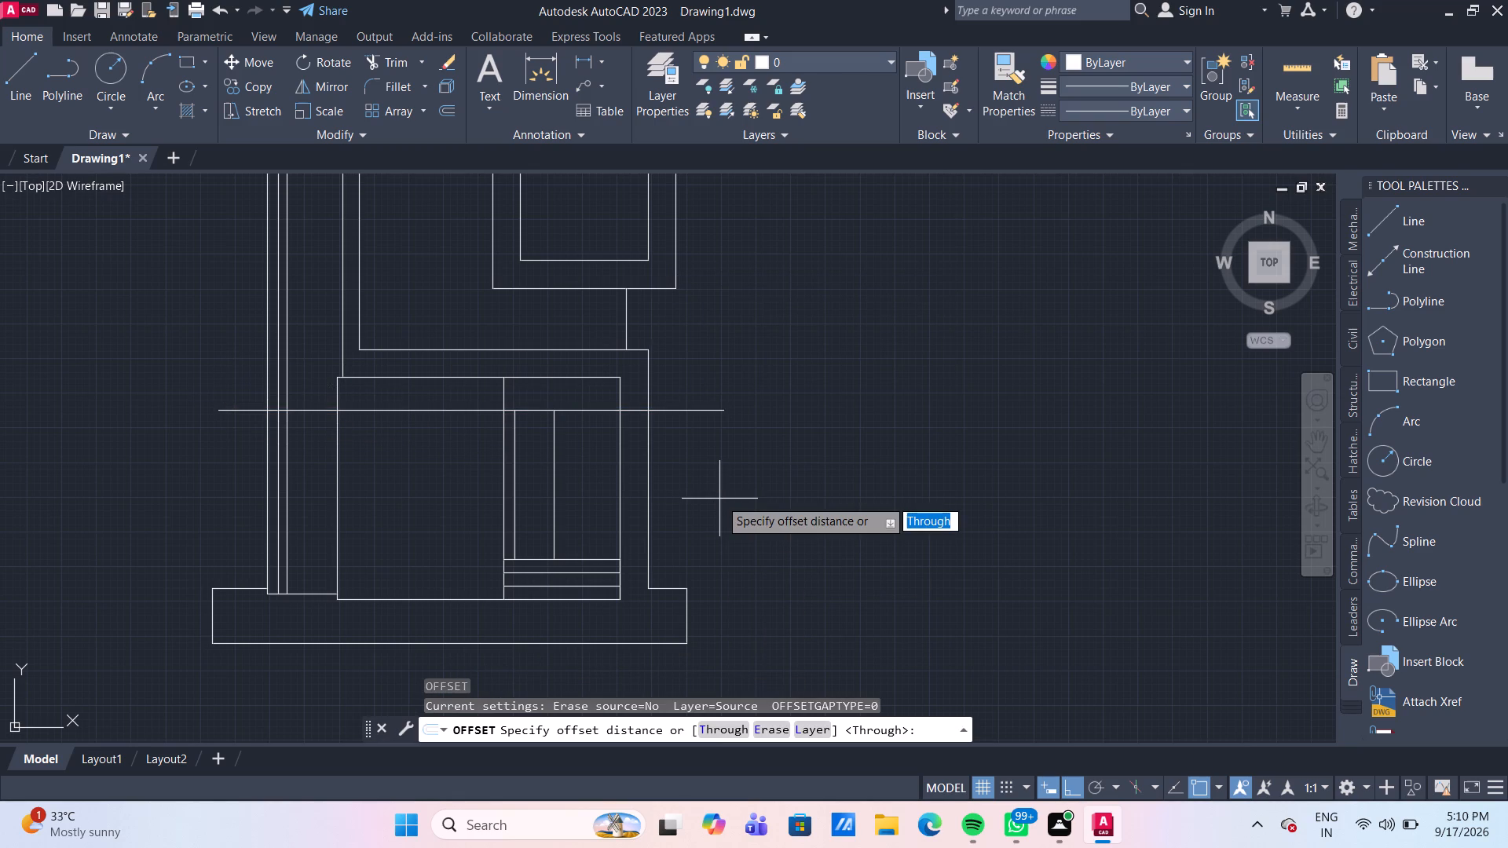
text(140)
key(Return)
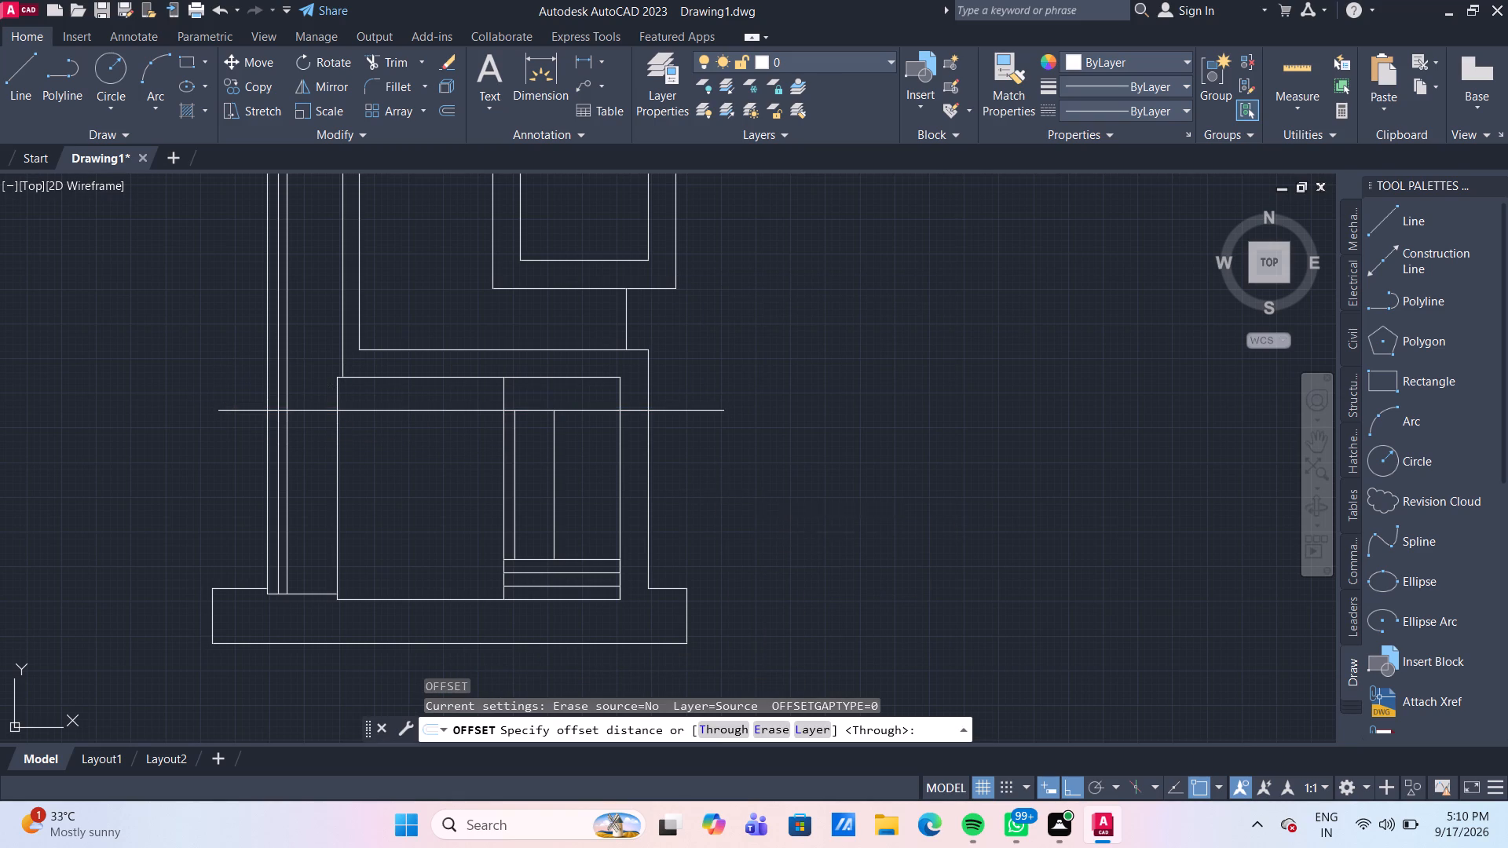
click(693, 411)
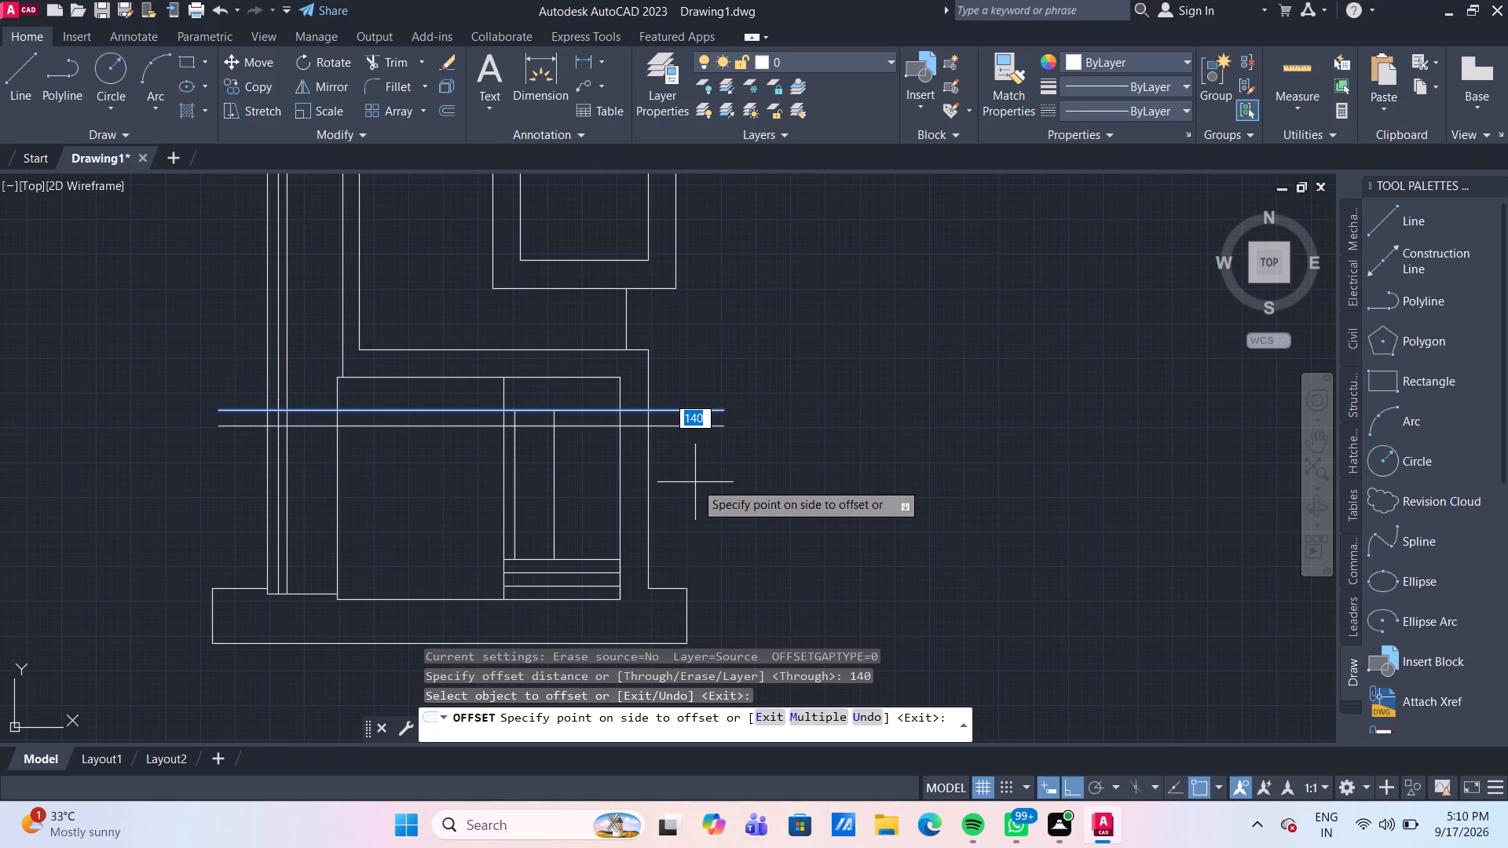
click(694, 482)
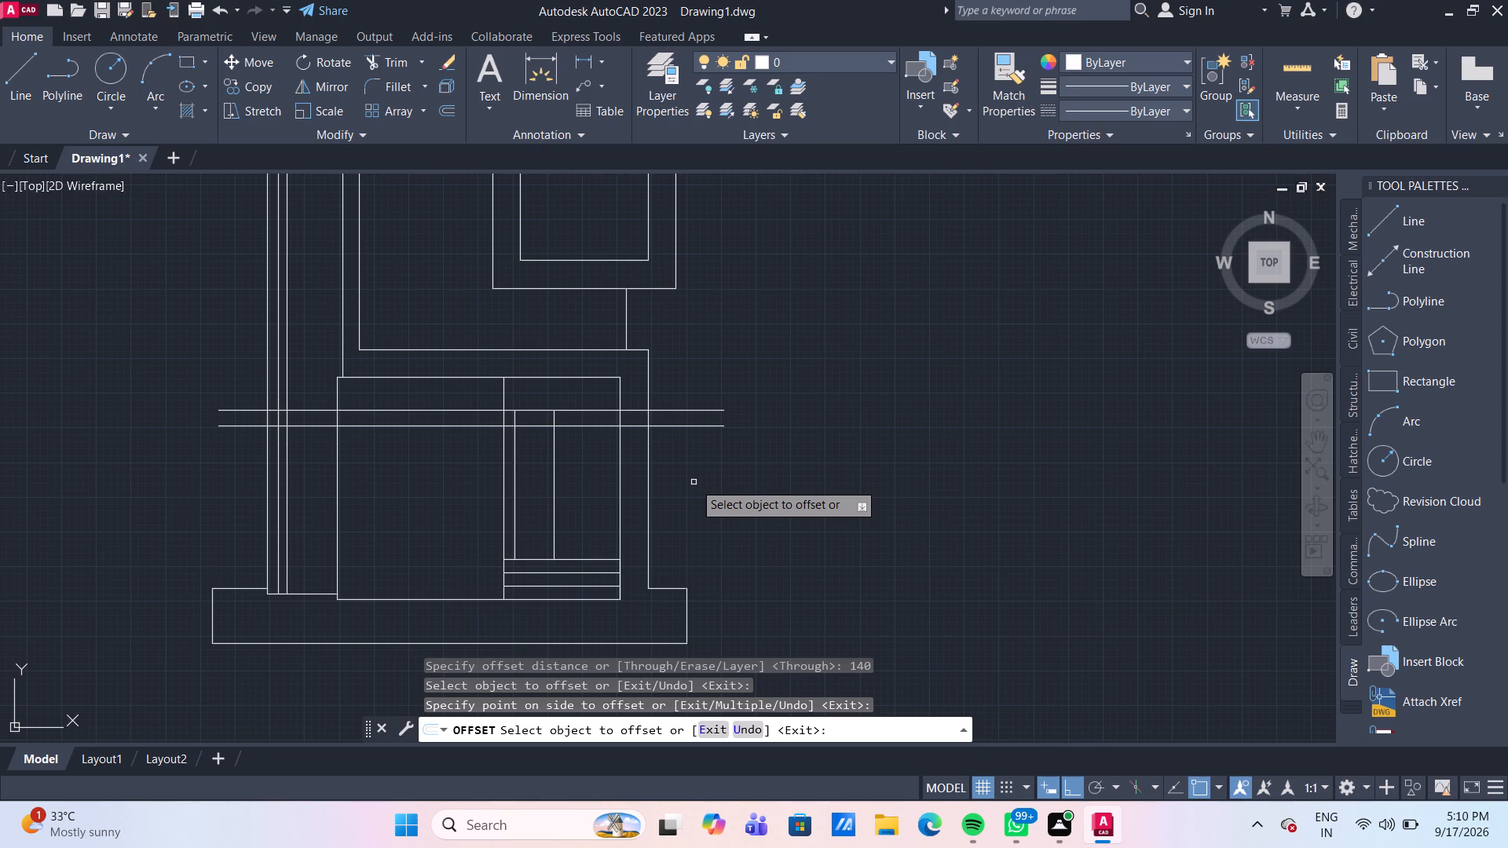
drag(690, 426, 690, 444)
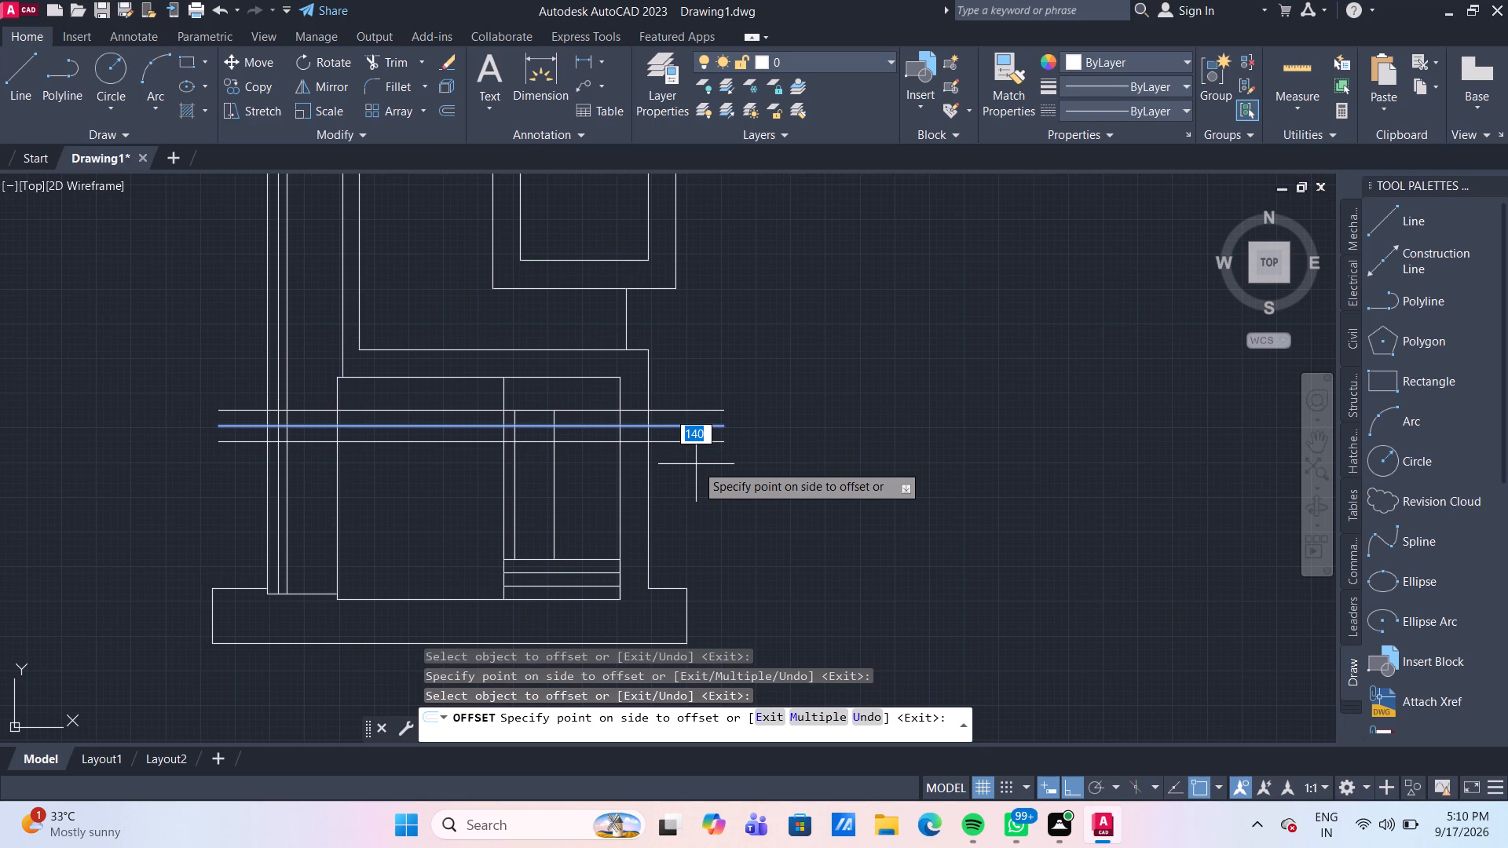
text(200)
key(Return)
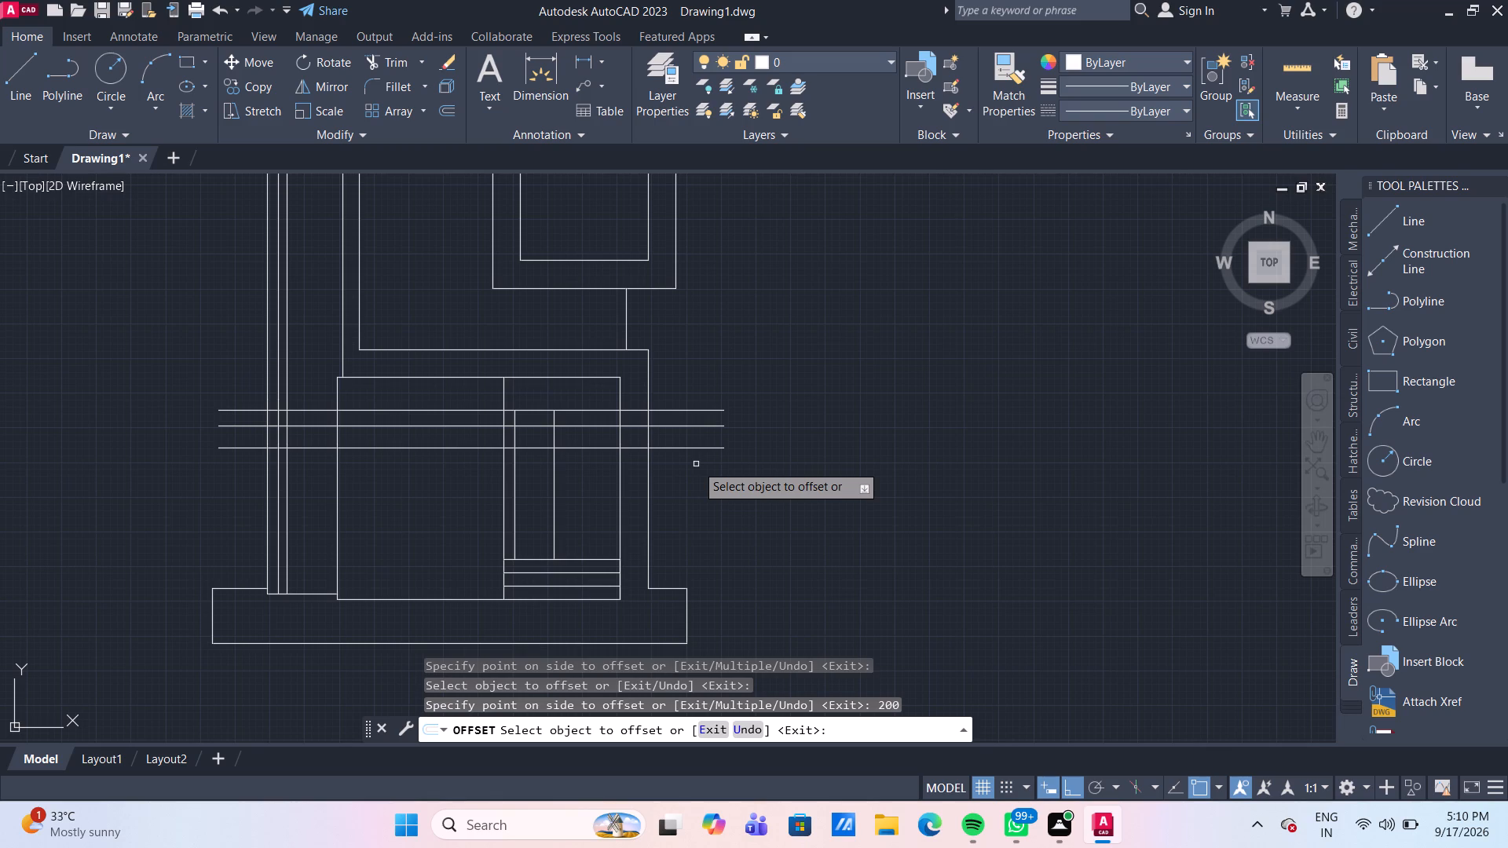
middle_drag(710, 434, 719, 498)
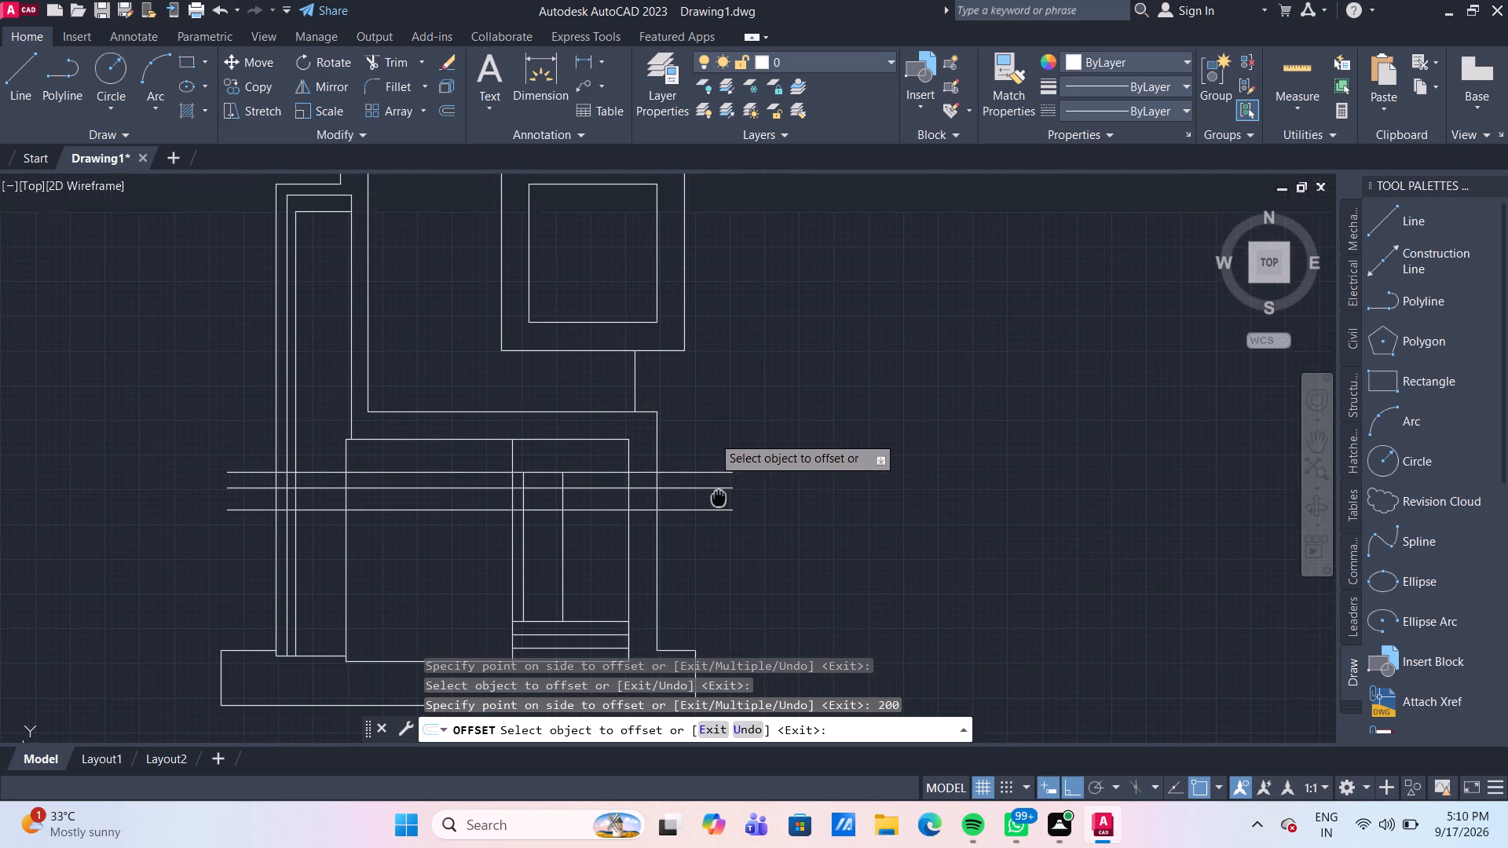
middle_drag(719, 498, 700, 481)
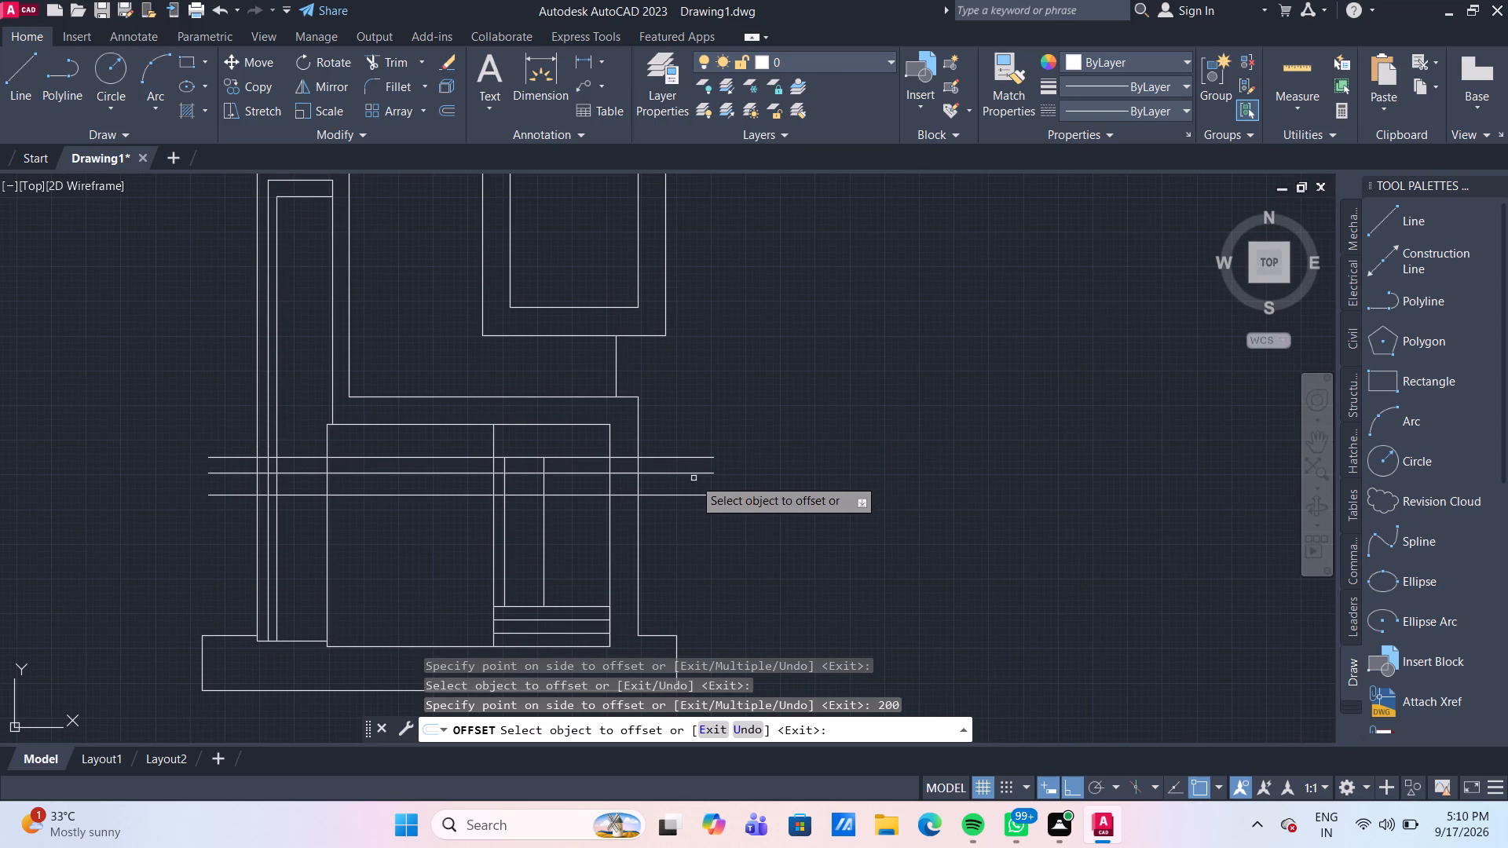
key(Escape)
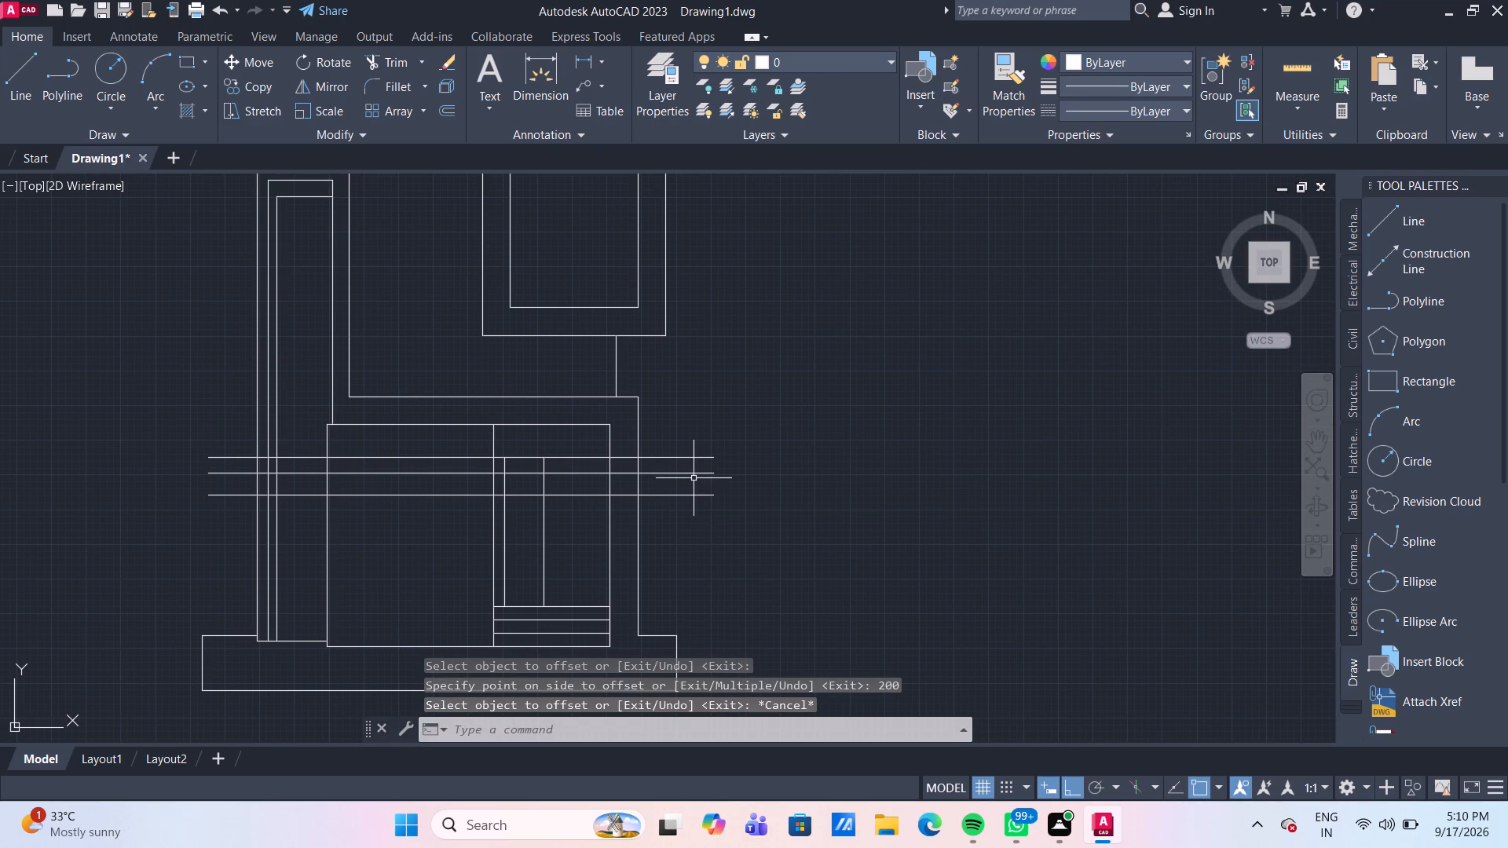
Trim away all vertical line segments lying between the top and bottom of the three long horizontal lines.
text(TR)
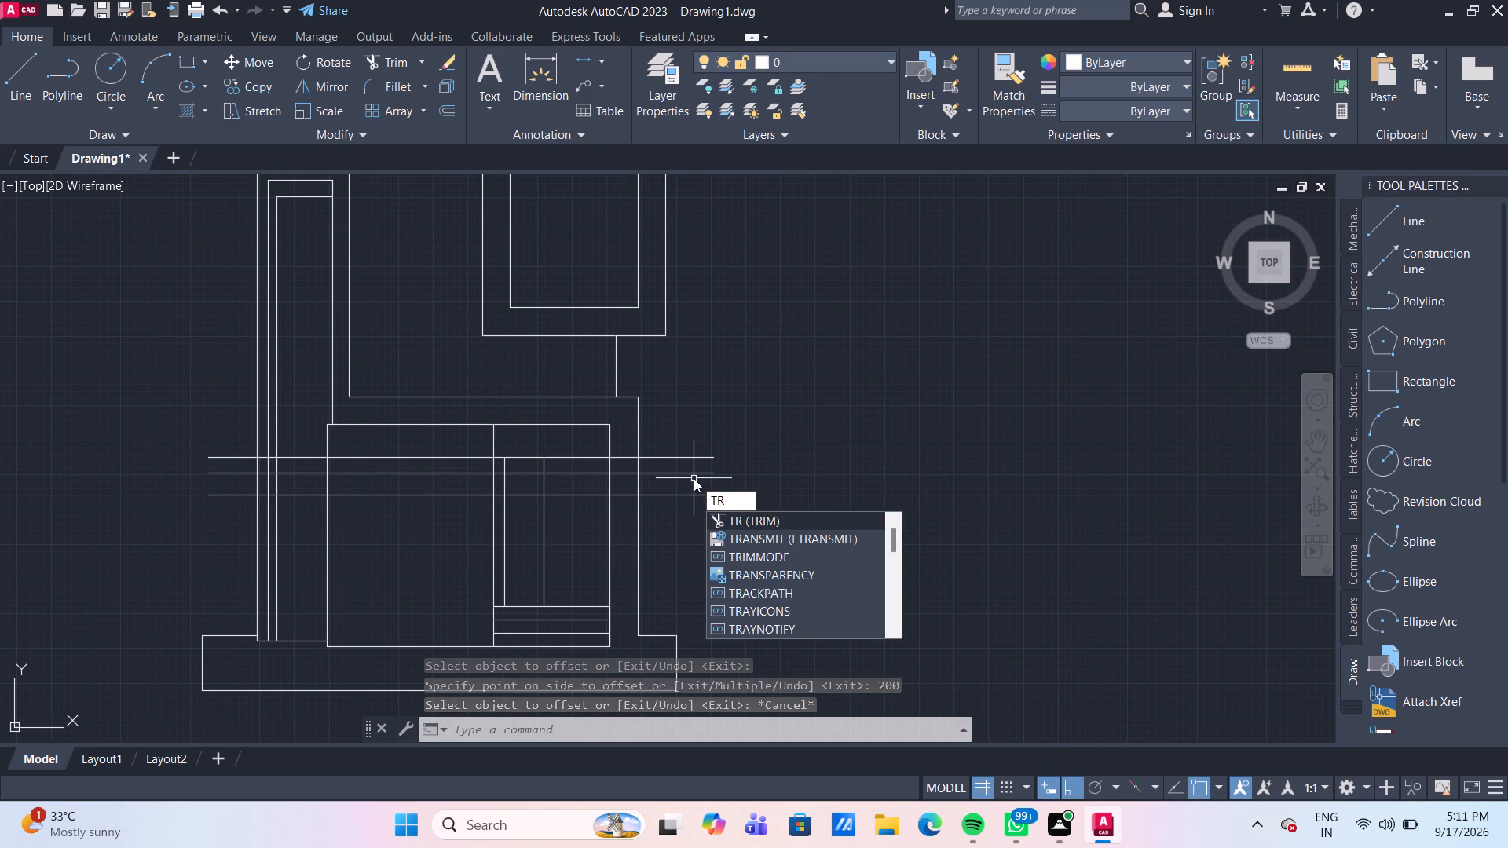
key(Return)
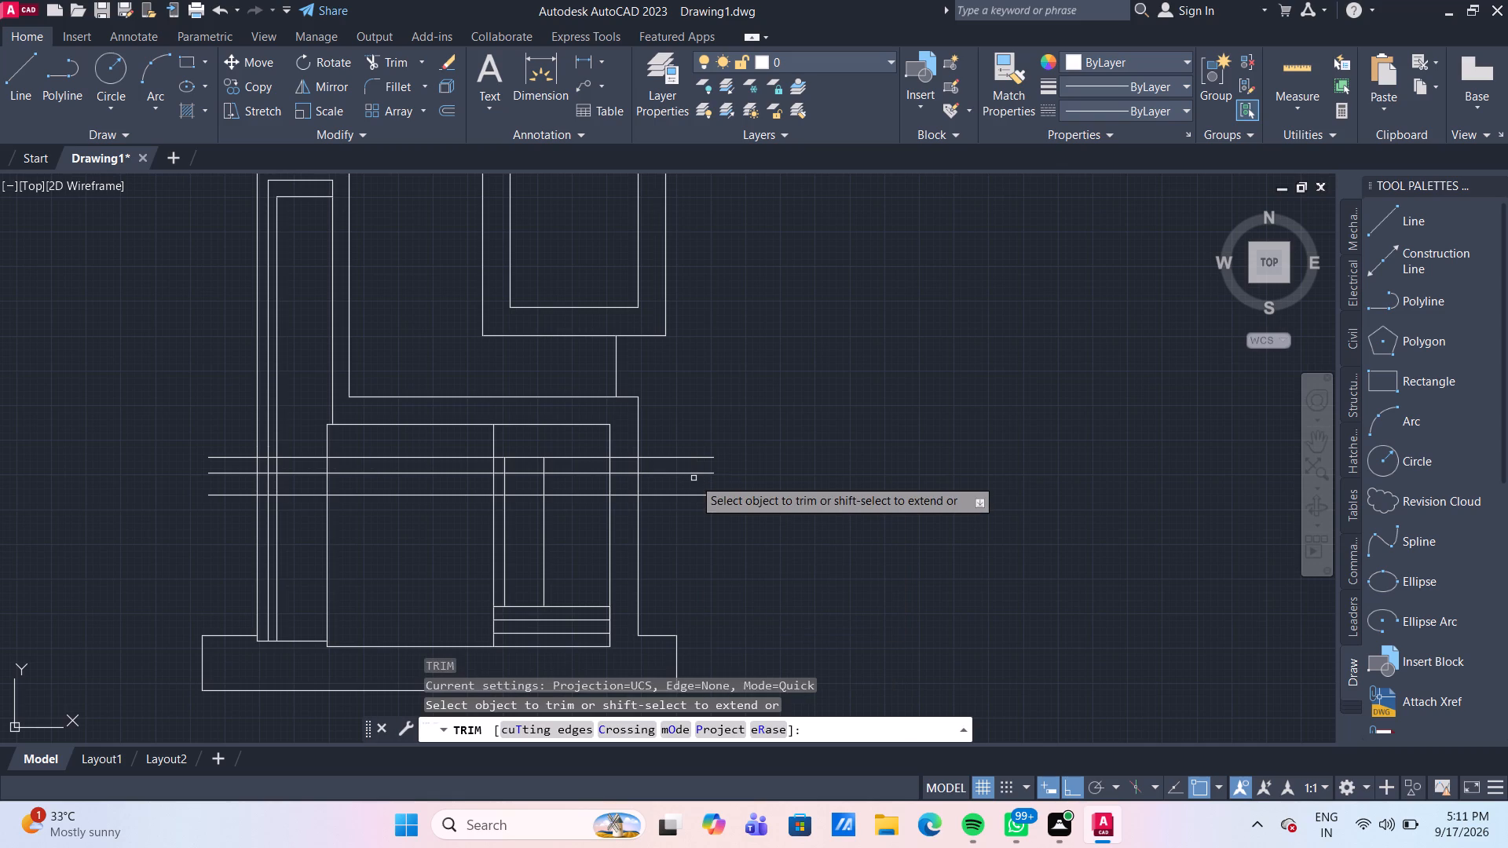
click(685, 485)
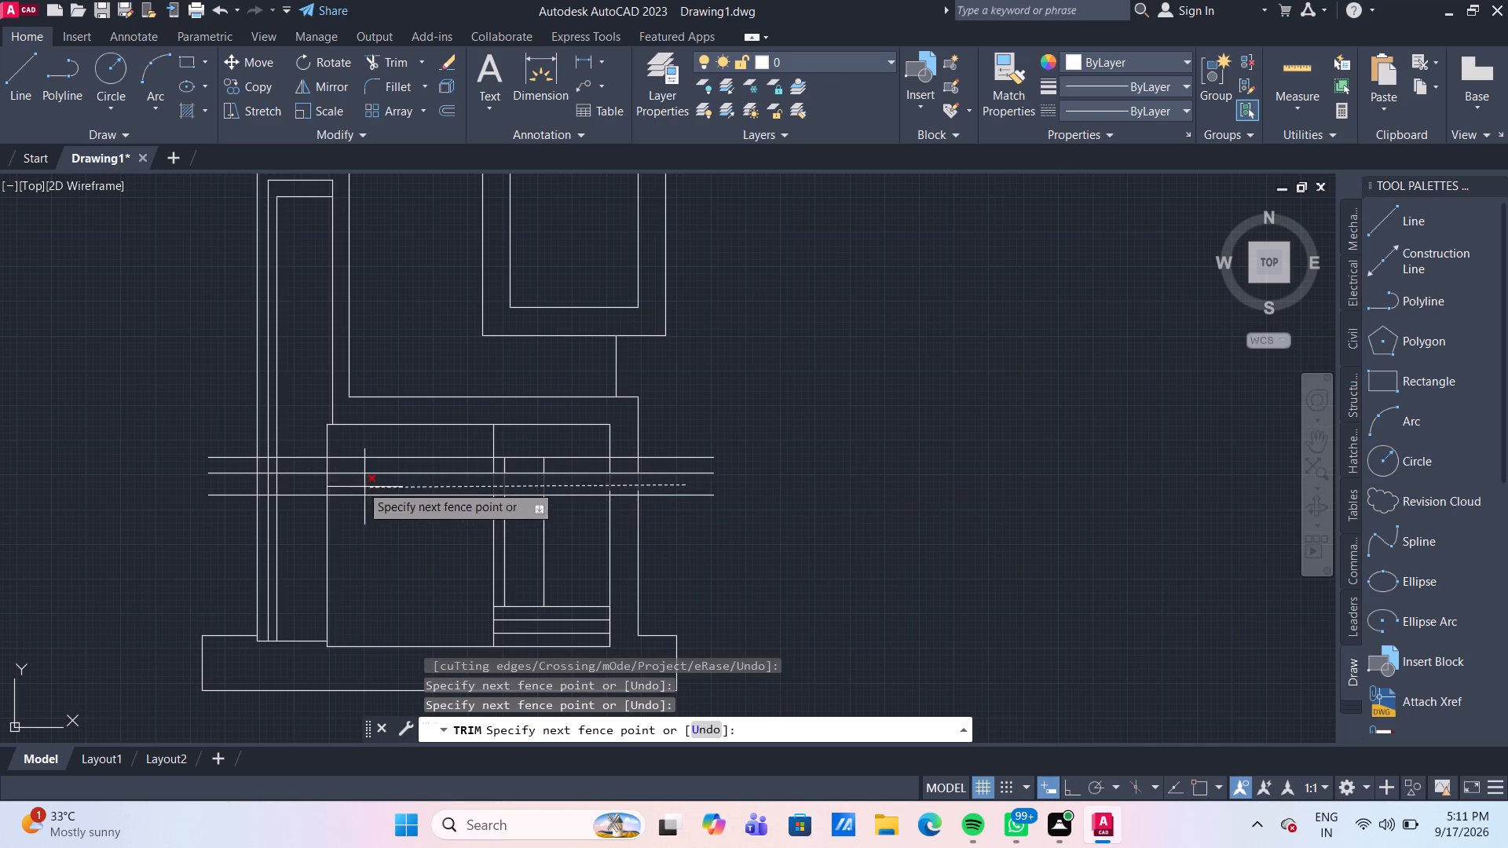
click(235, 485)
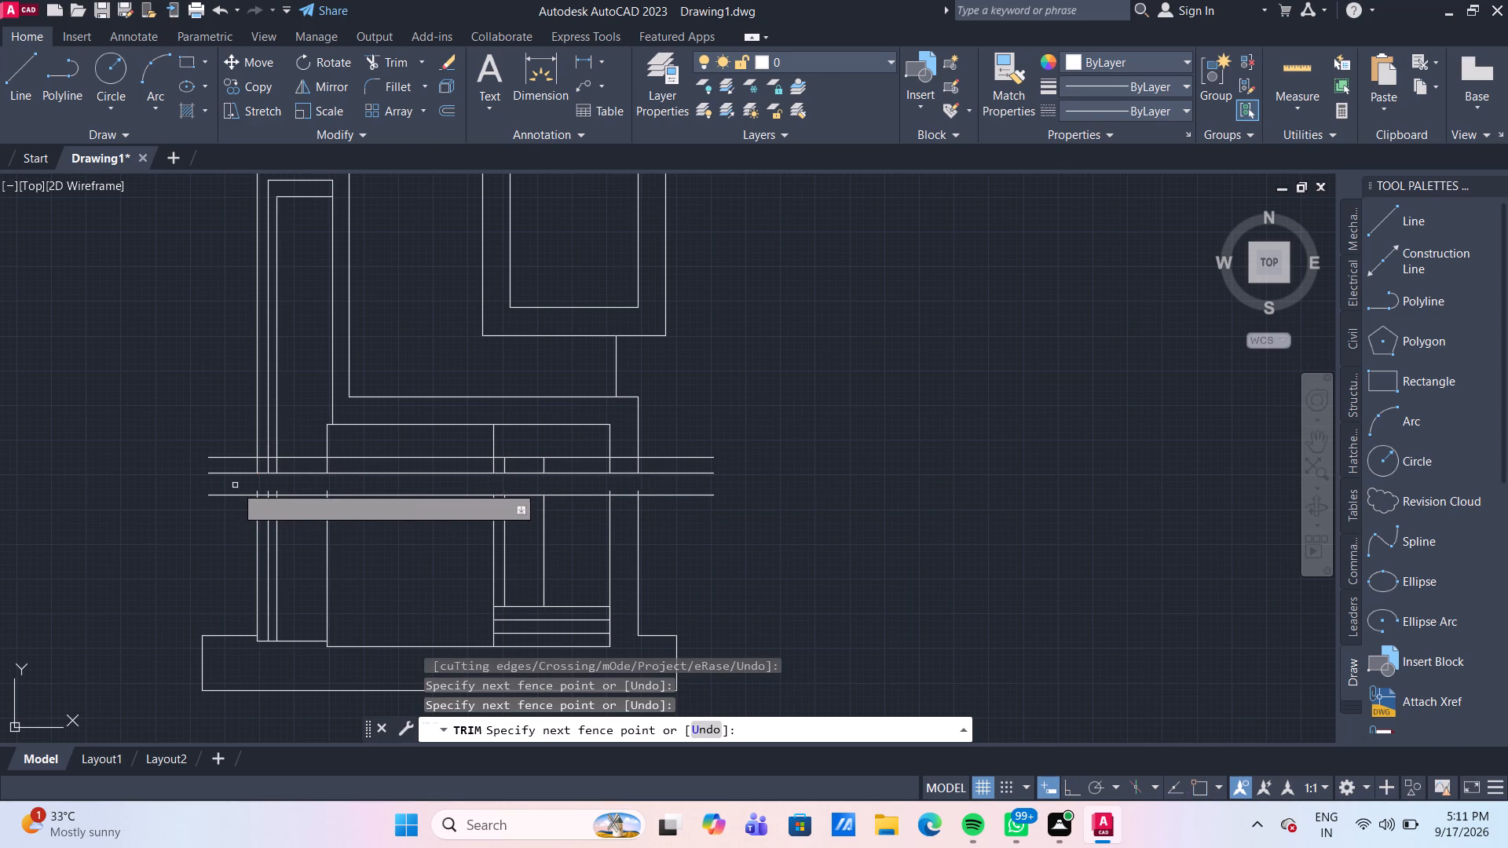
click(234, 467)
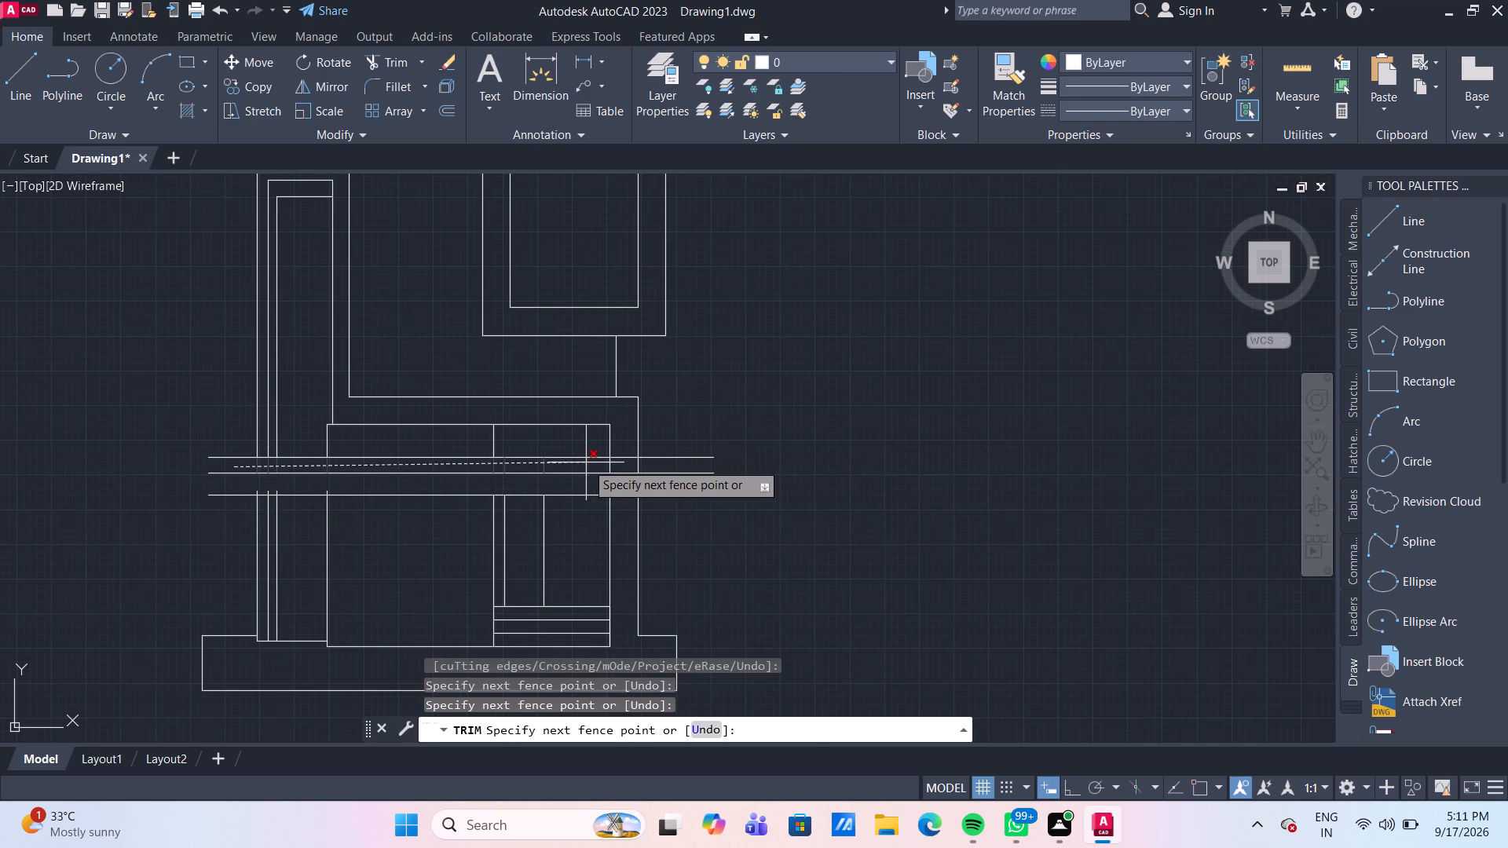
click(720, 467)
scroll(367, 511, up, 1)
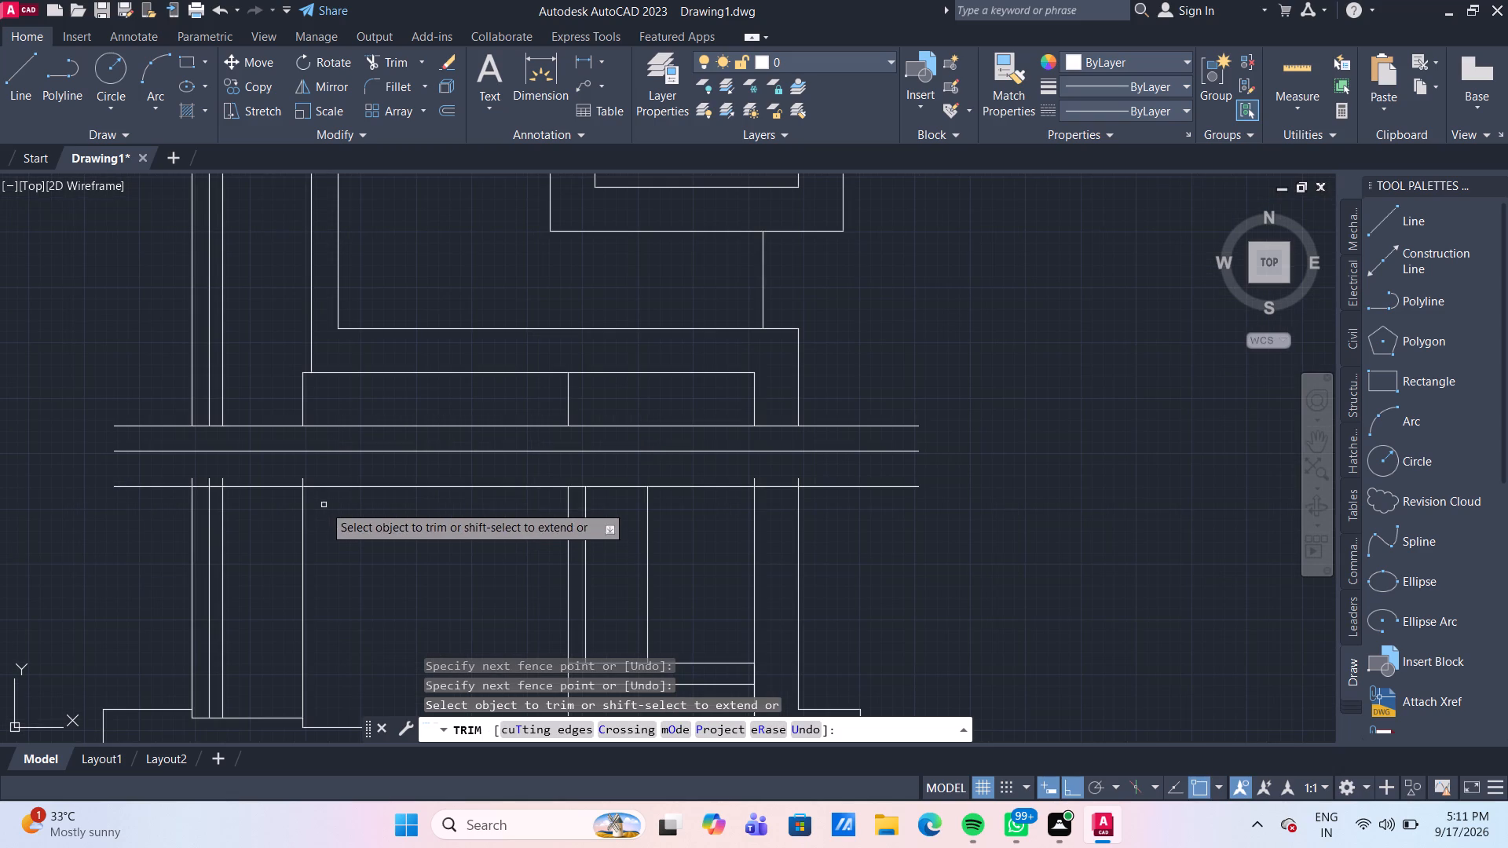
click(181, 478)
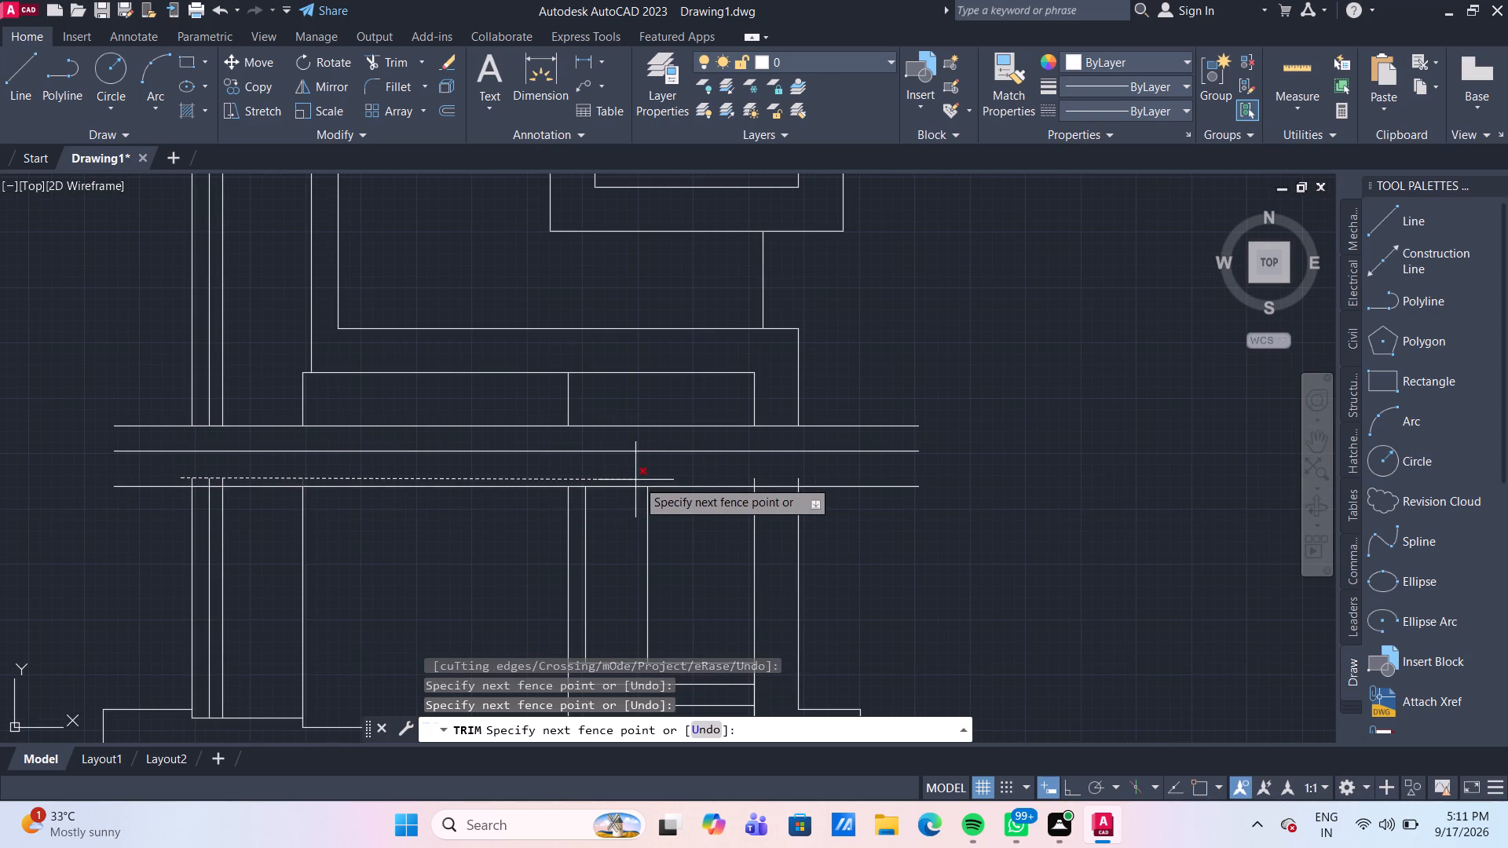
click(806, 482)
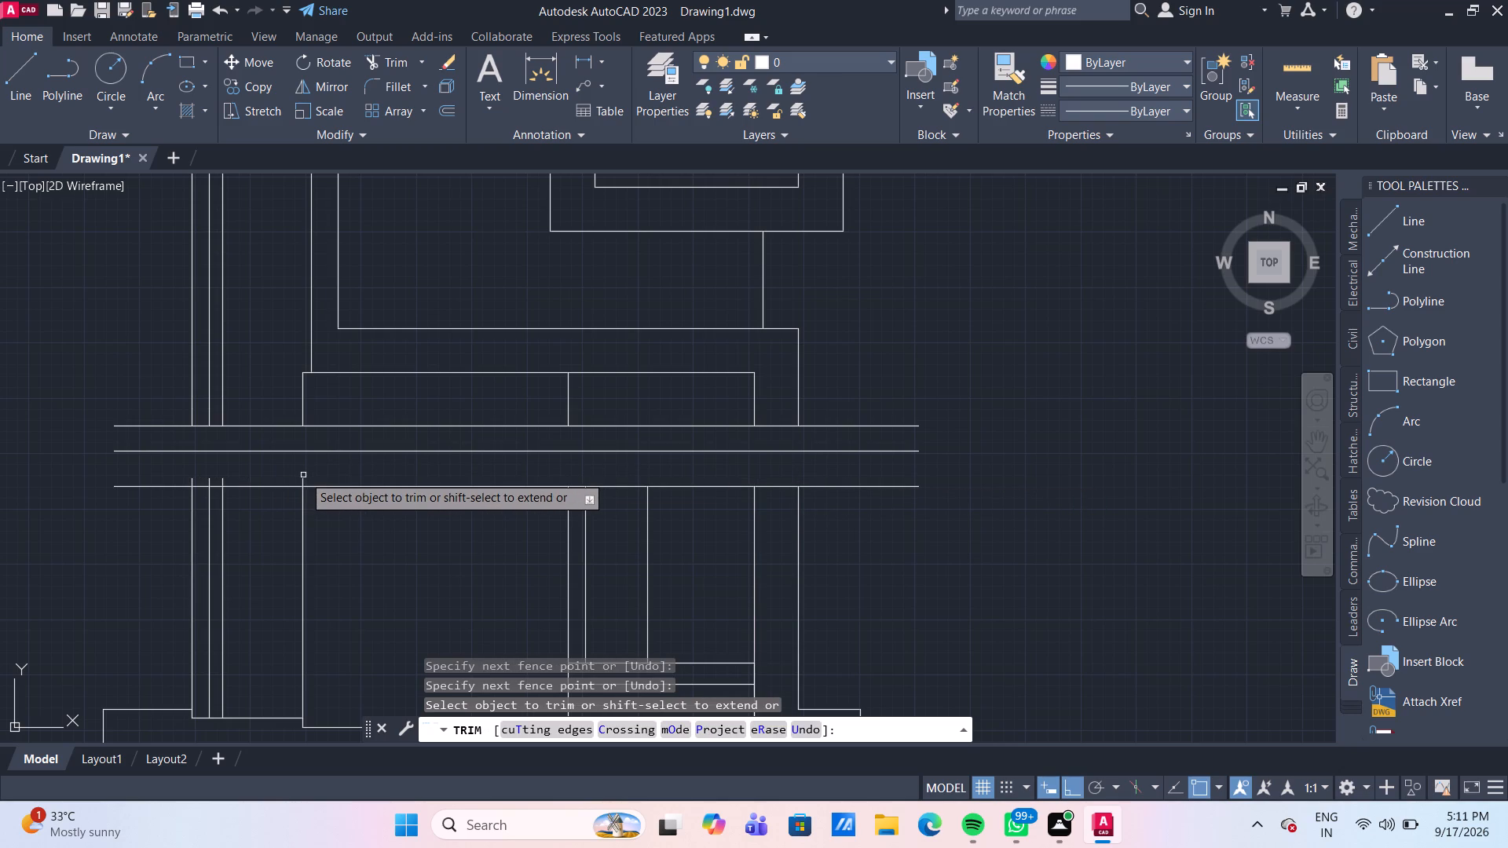
click(302, 479)
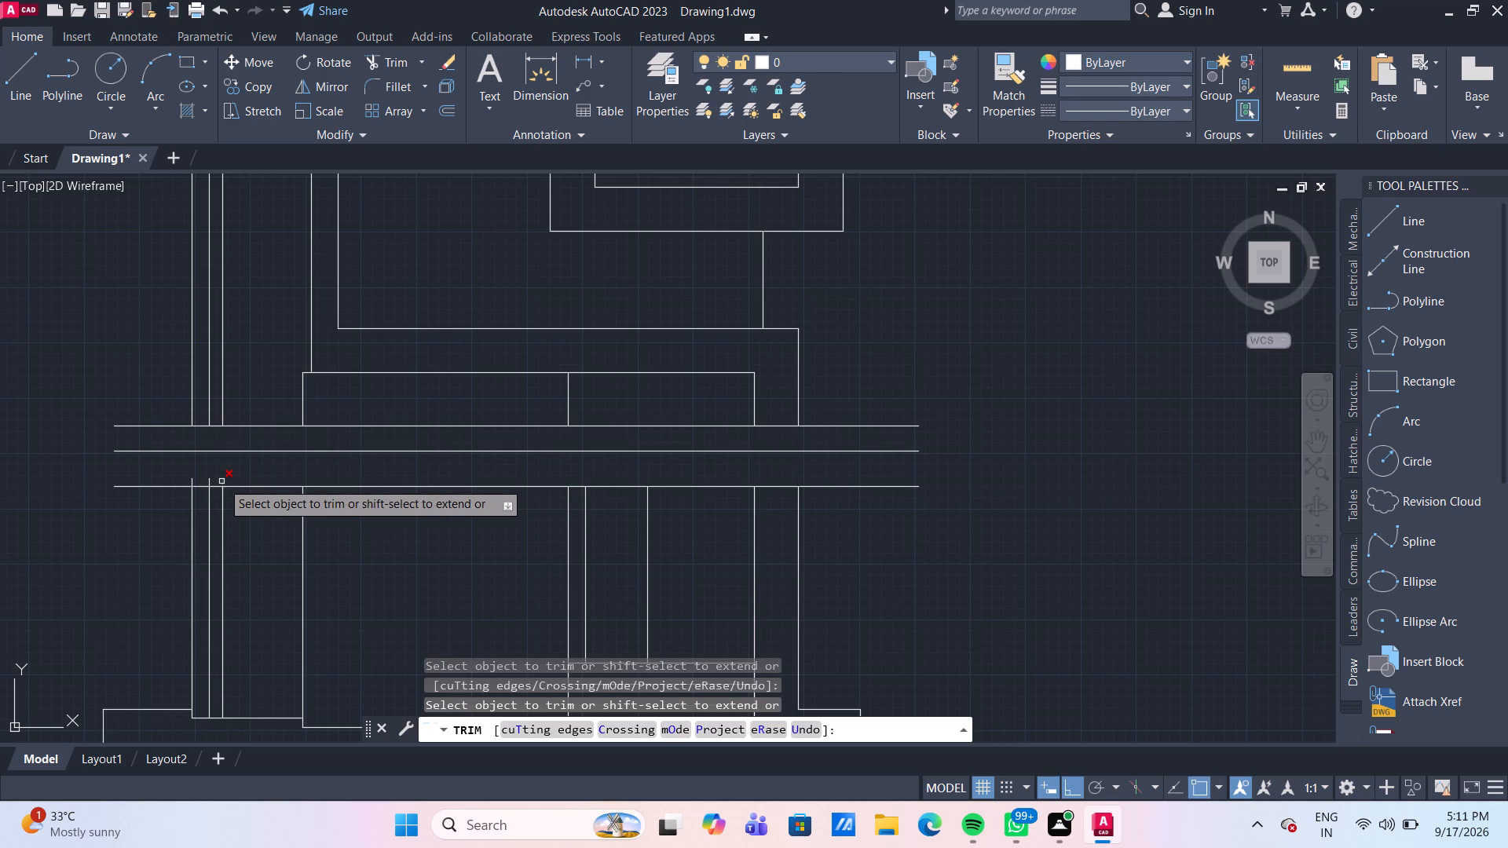
click(221, 481)
click(209, 477)
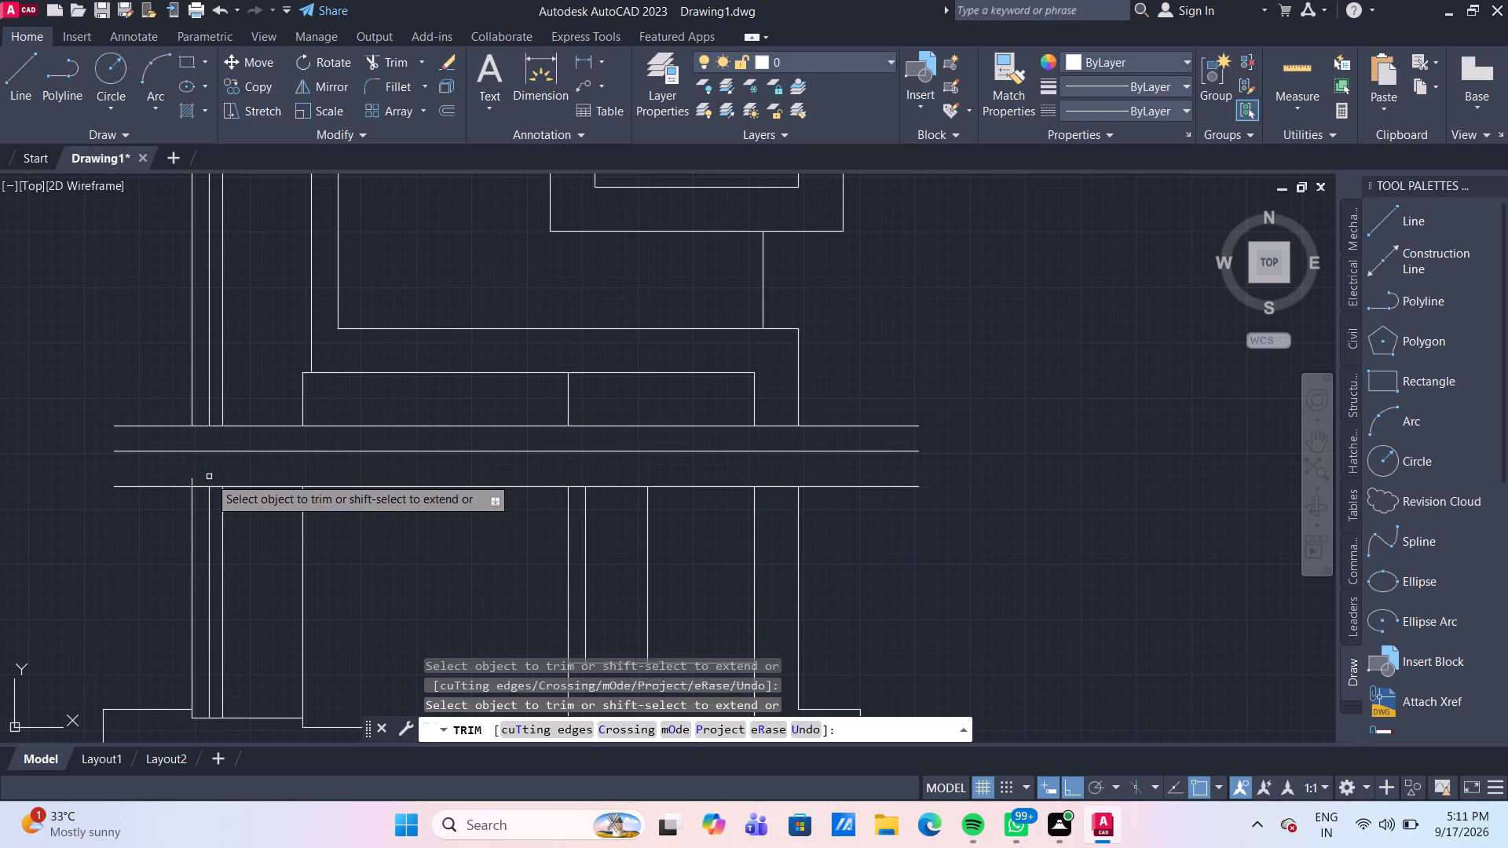
click(188, 481)
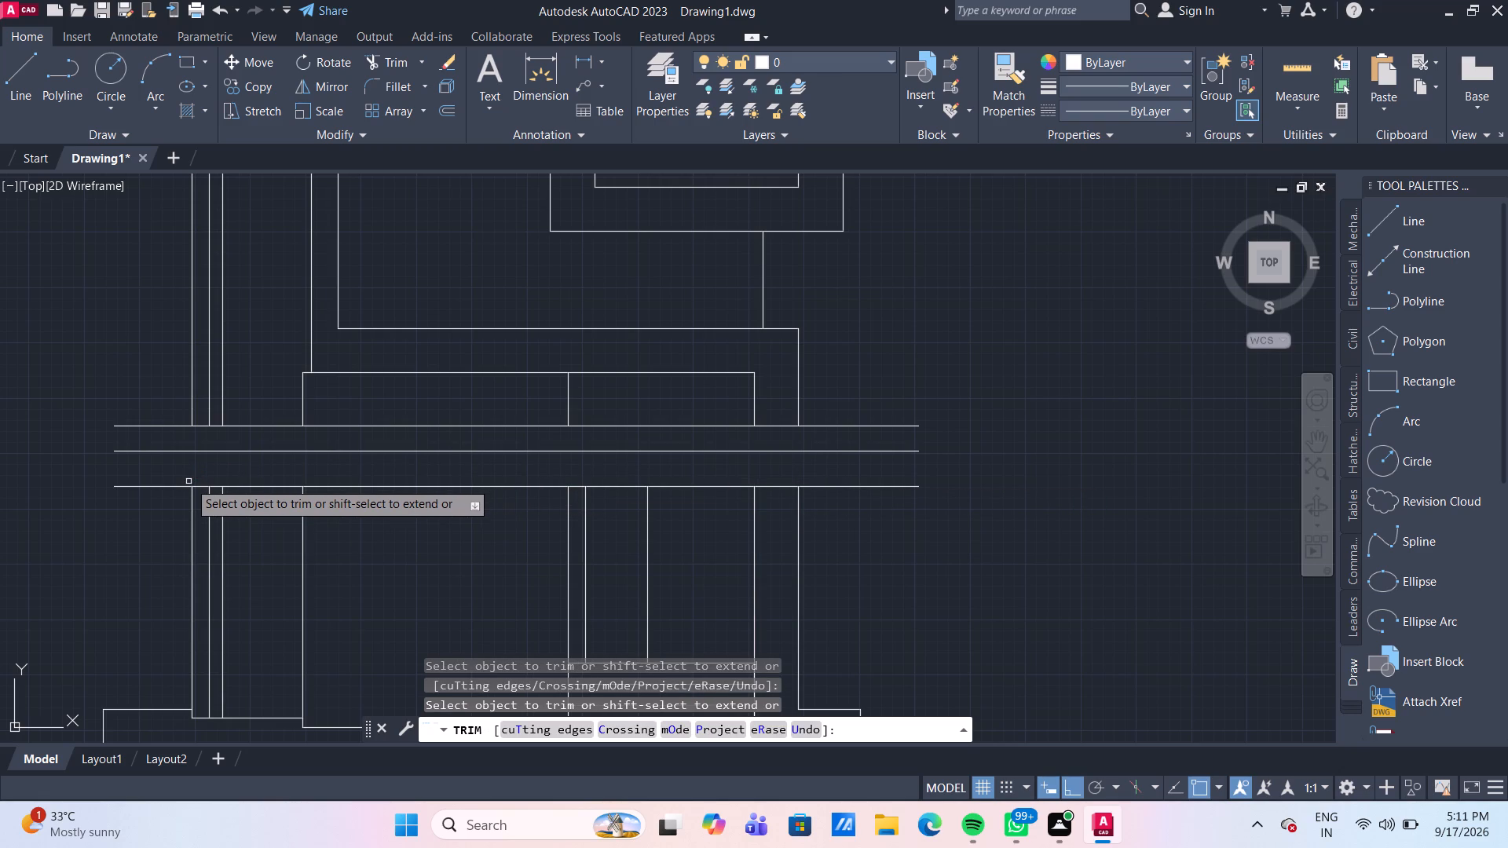
key(Escape)
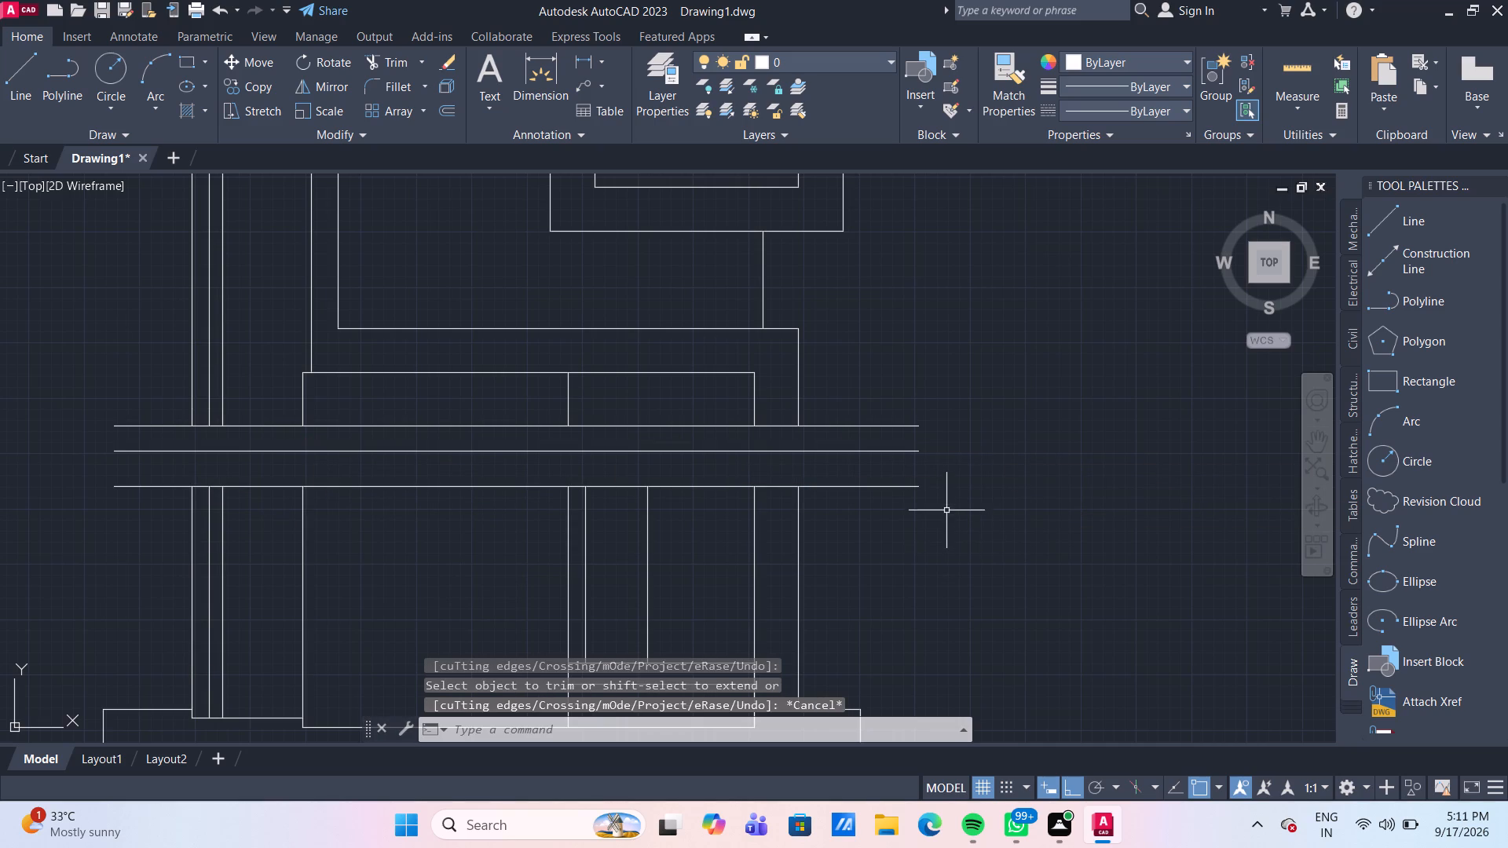
Delete the lower two of the three long horizontal lines.
click(906, 453)
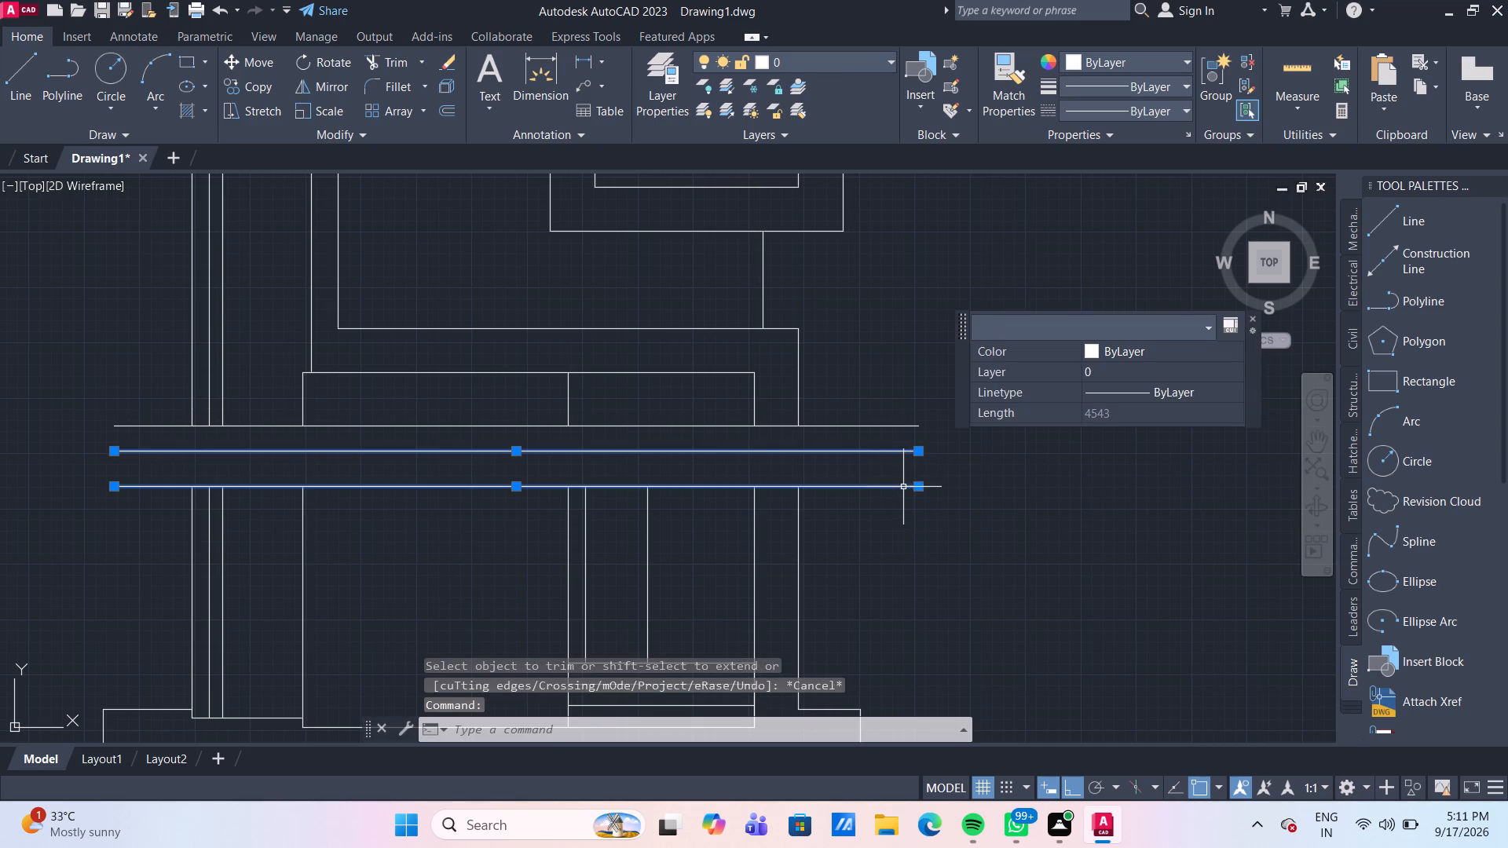
click(903, 487)
key(Delete)
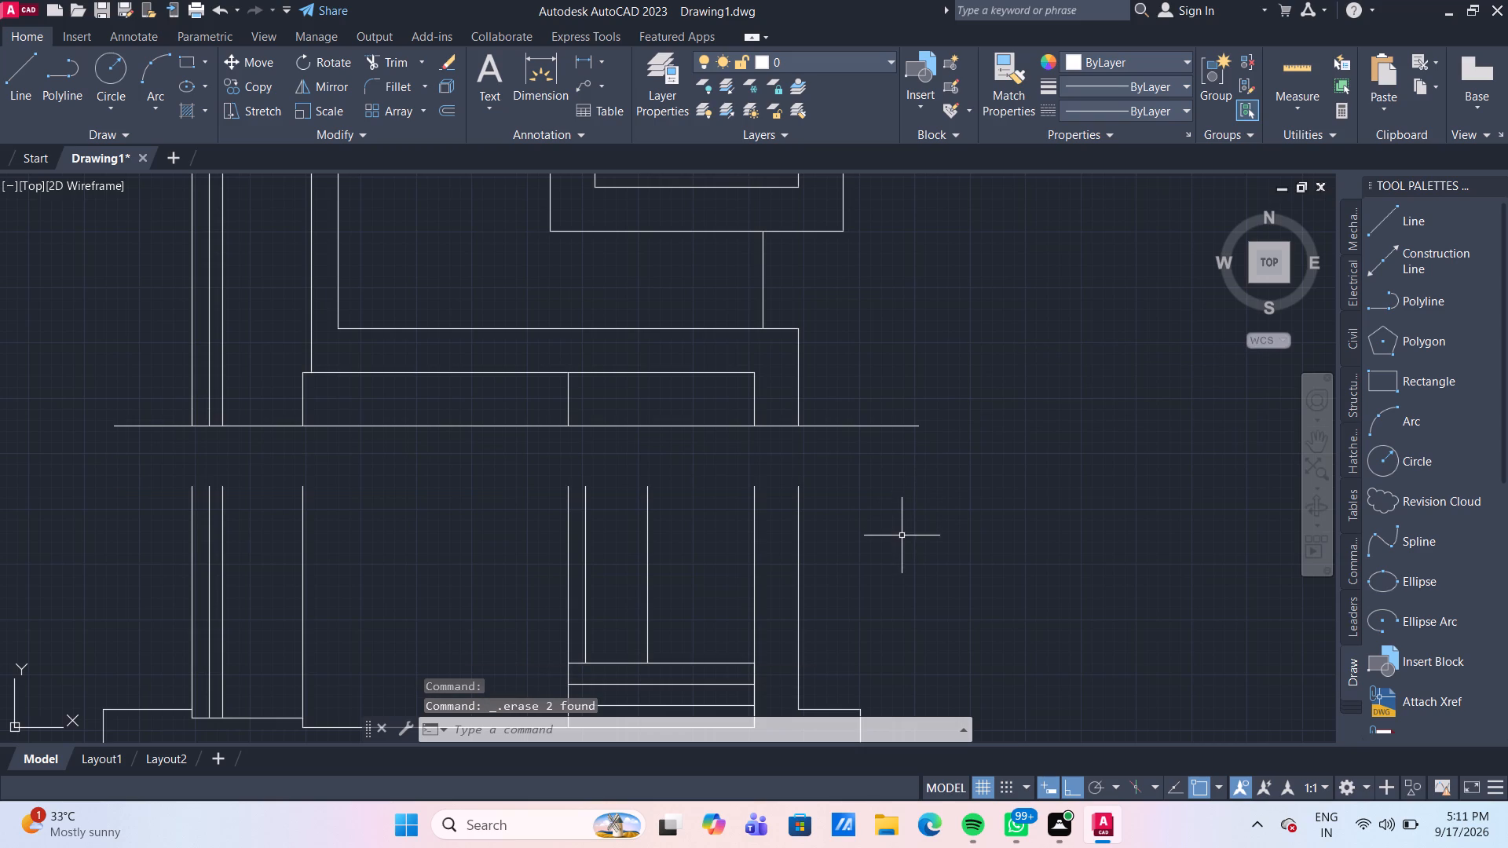
Move all linework below the gap 340 mm straight up, so the cut verticals meet the remaining long horizontal line.
scroll(902, 535, down, 2)
click(930, 655)
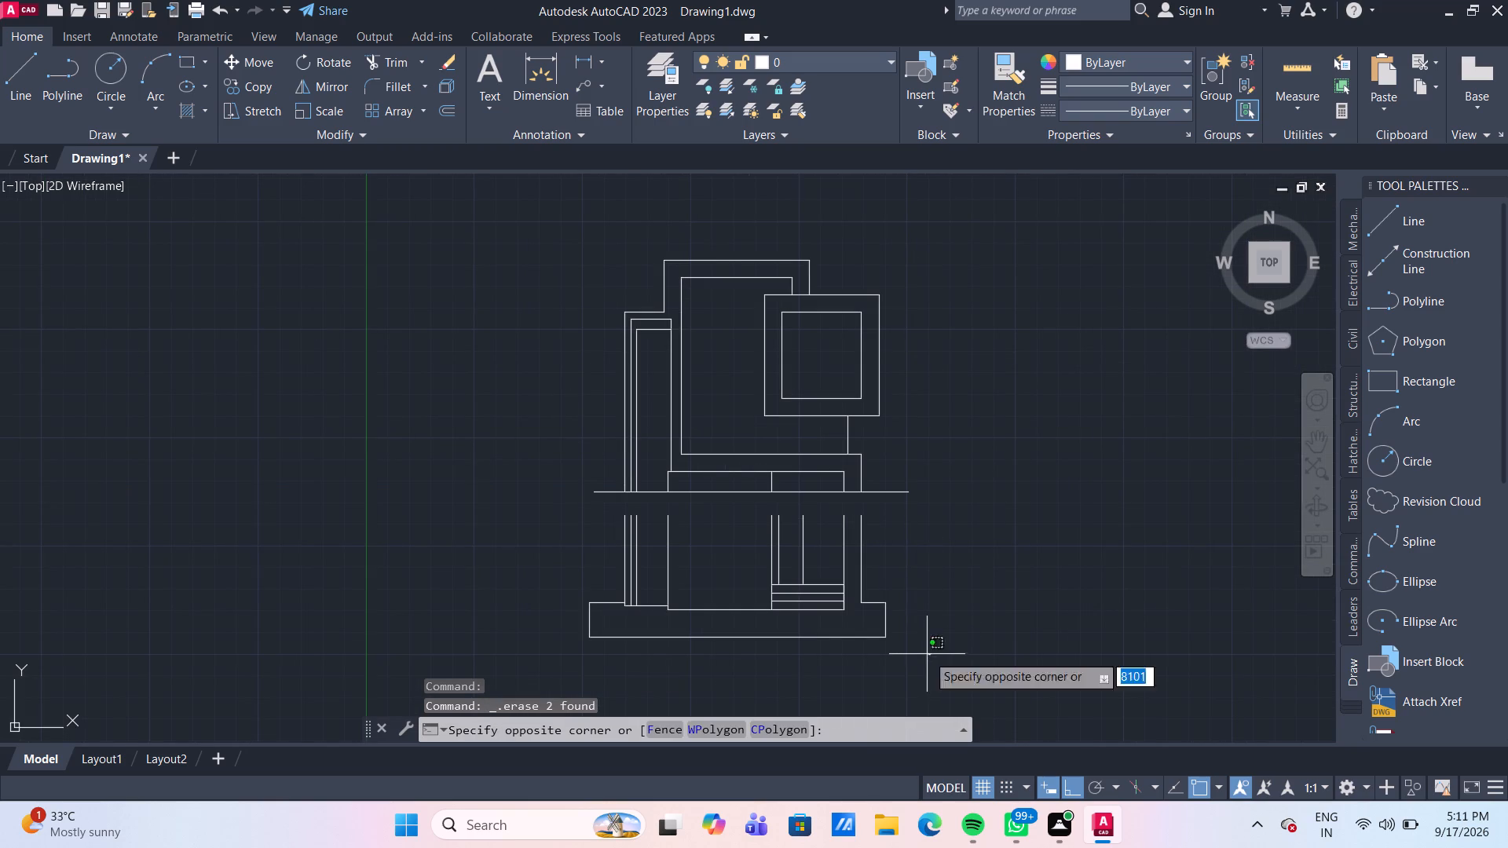
click(579, 511)
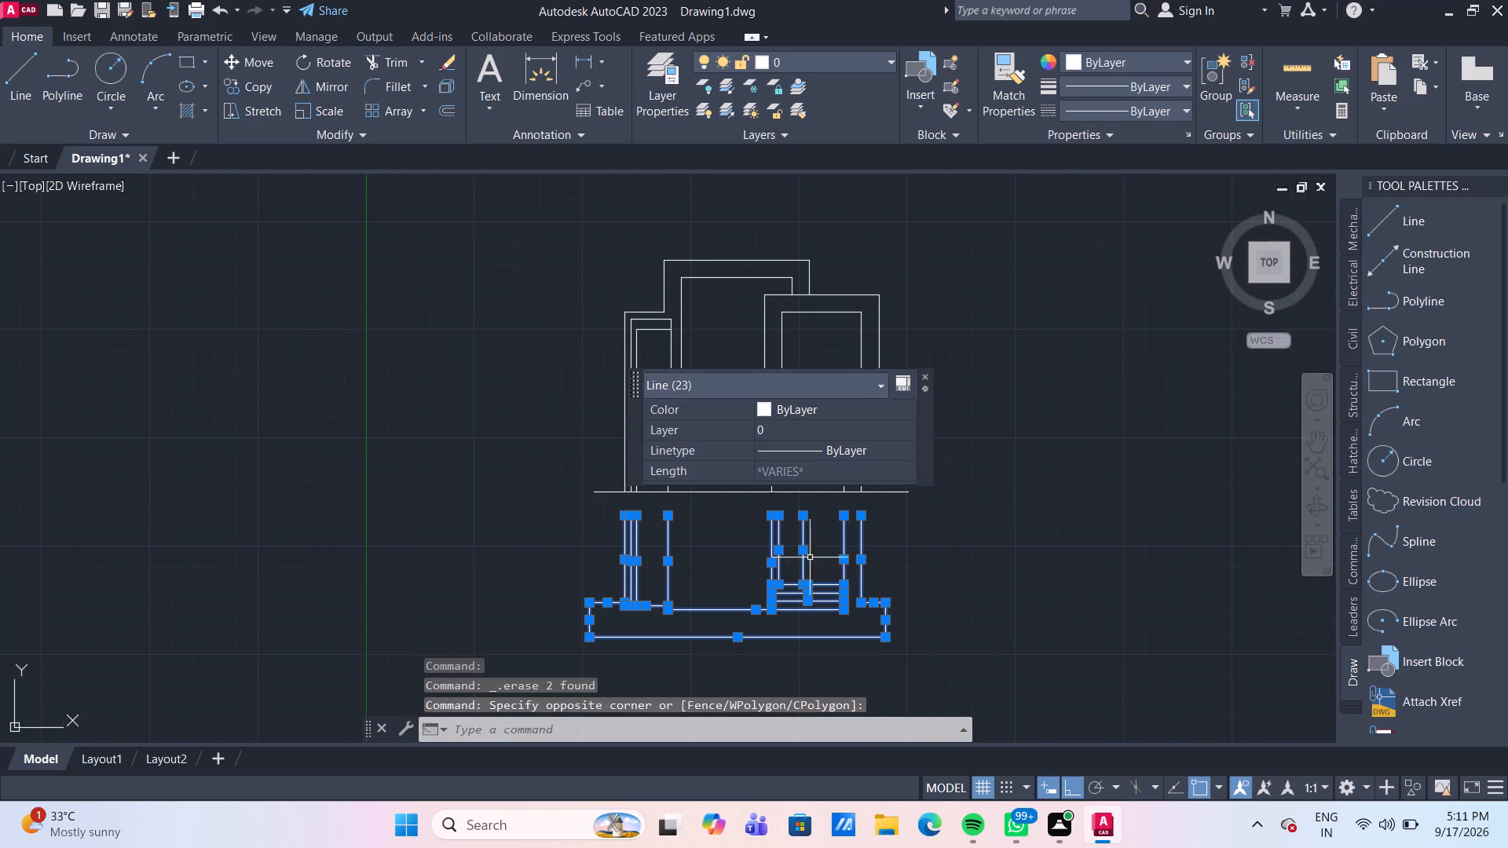
key(m)
key(Return)
scroll(898, 547, up, 2)
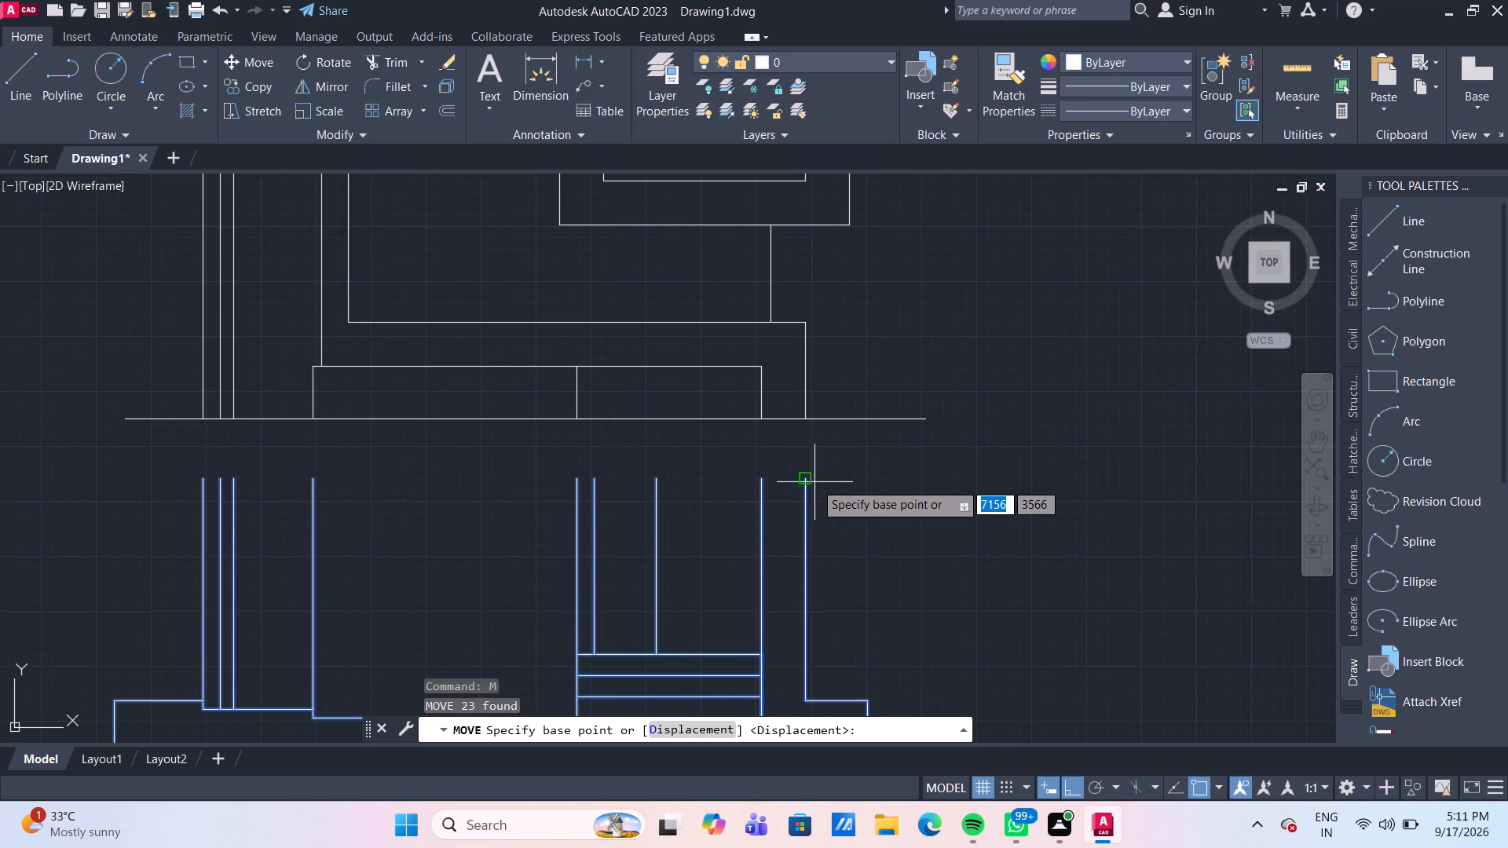
click(807, 481)
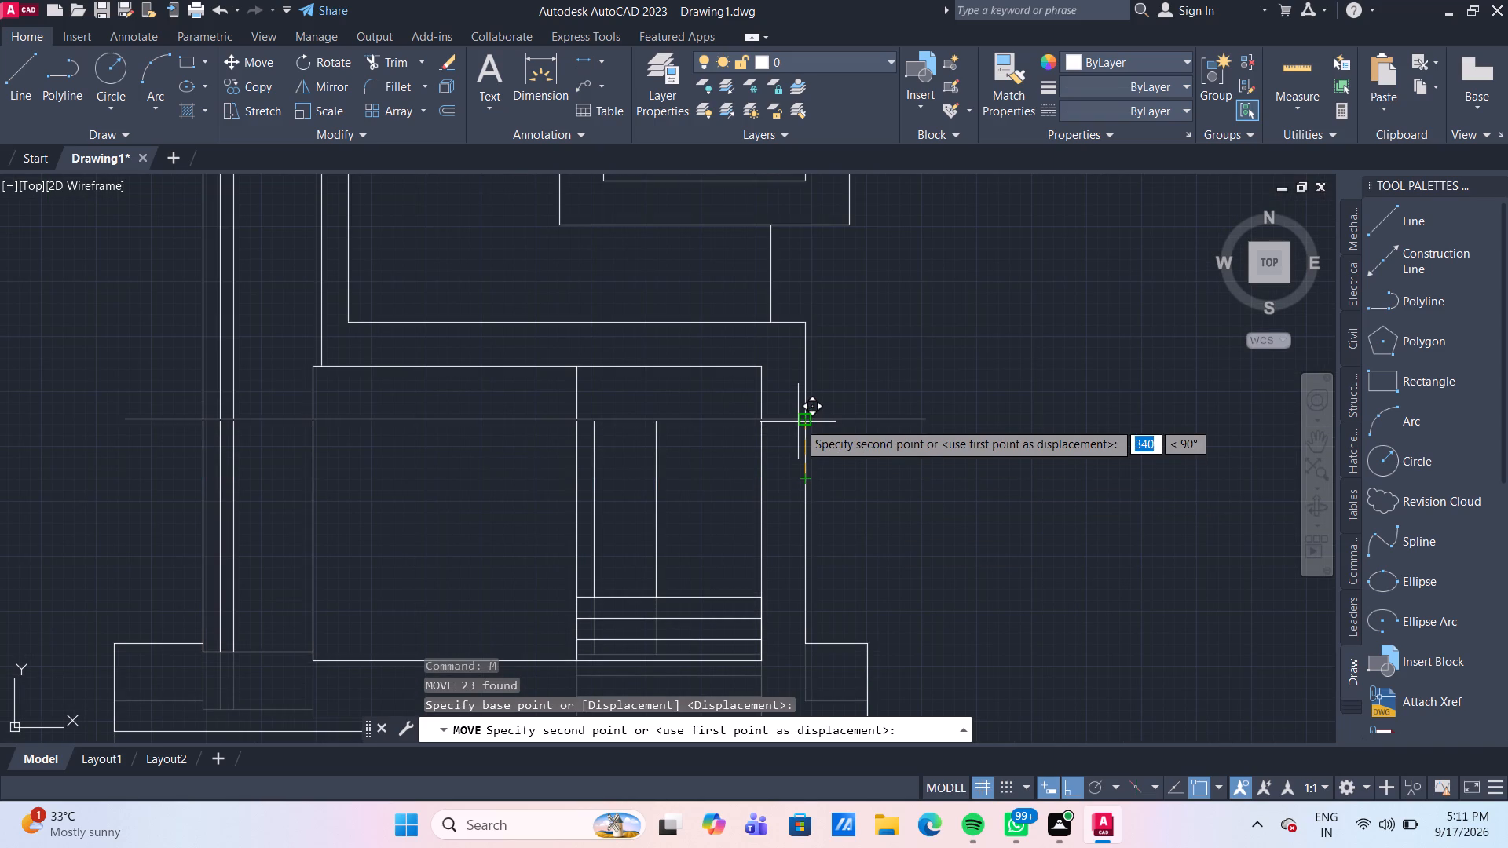
click(804, 422)
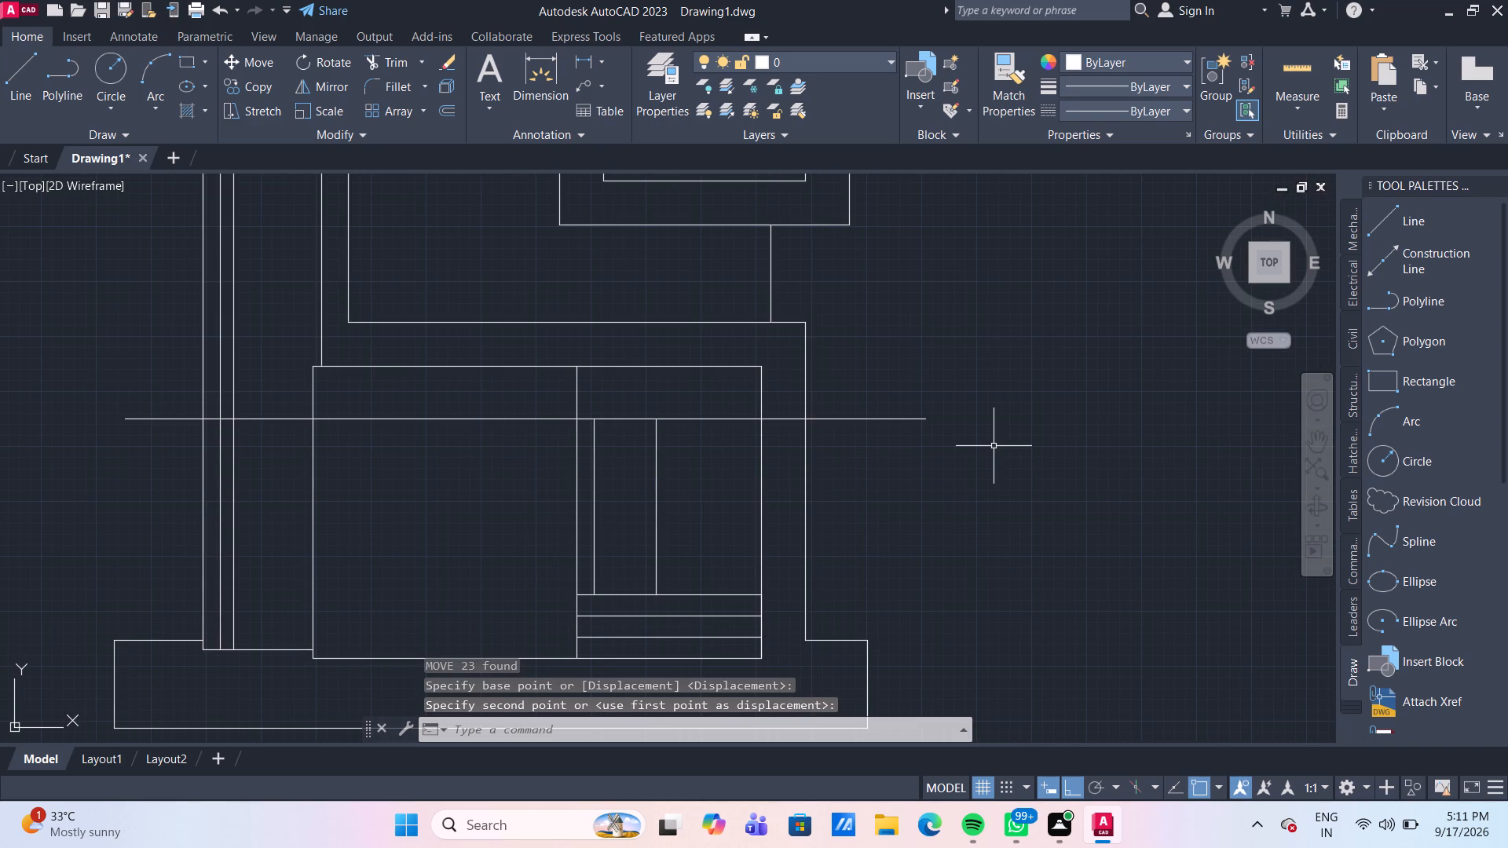
key(Escape)
key(Escape)
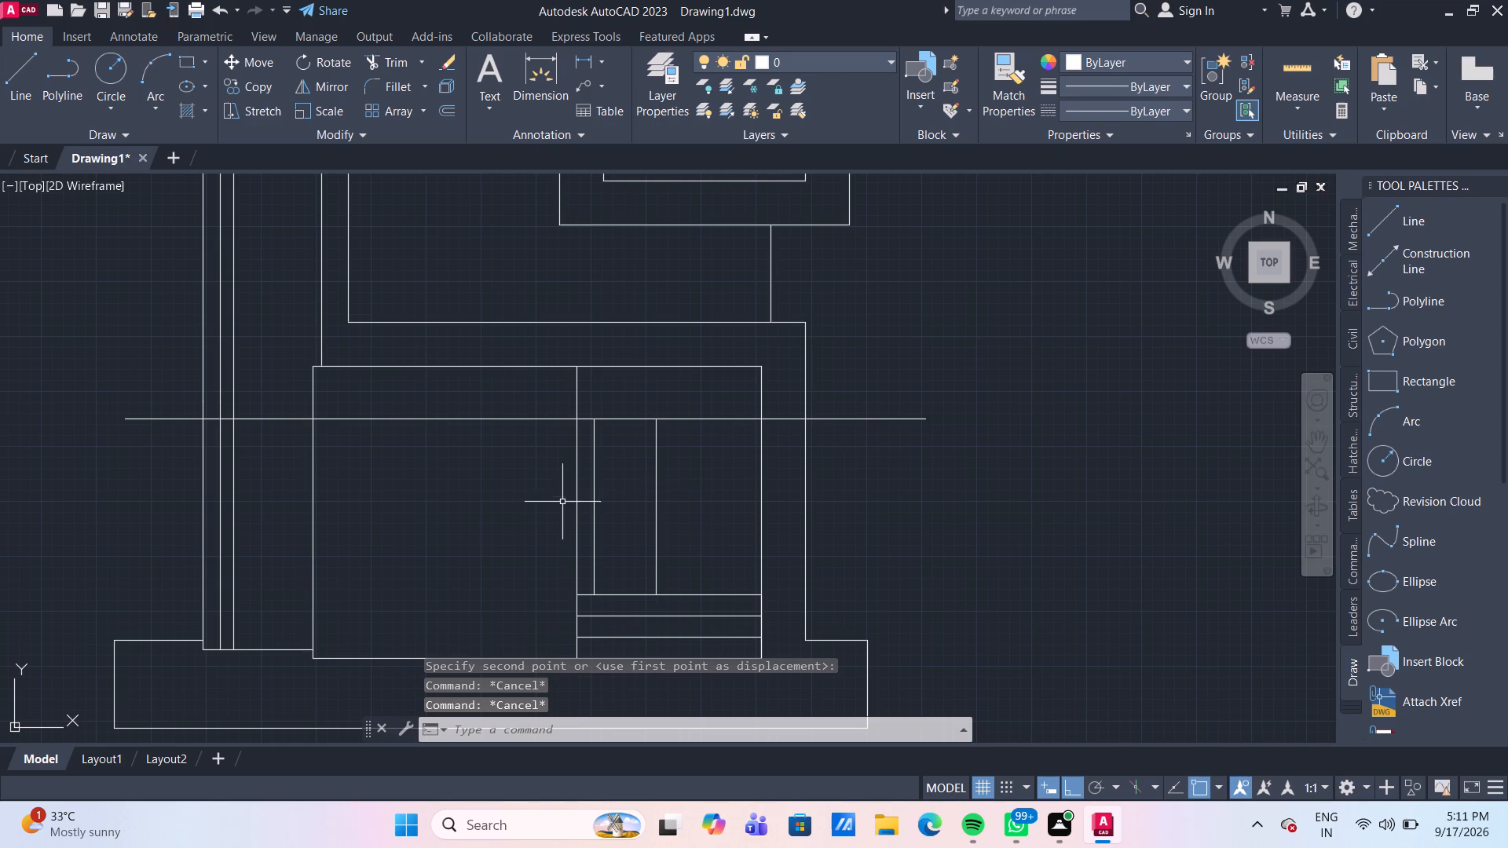
Trim the long horizontal line's short piece between the two closely spaced interior verticals of the lower rectangle.
text(TR)
key(Return)
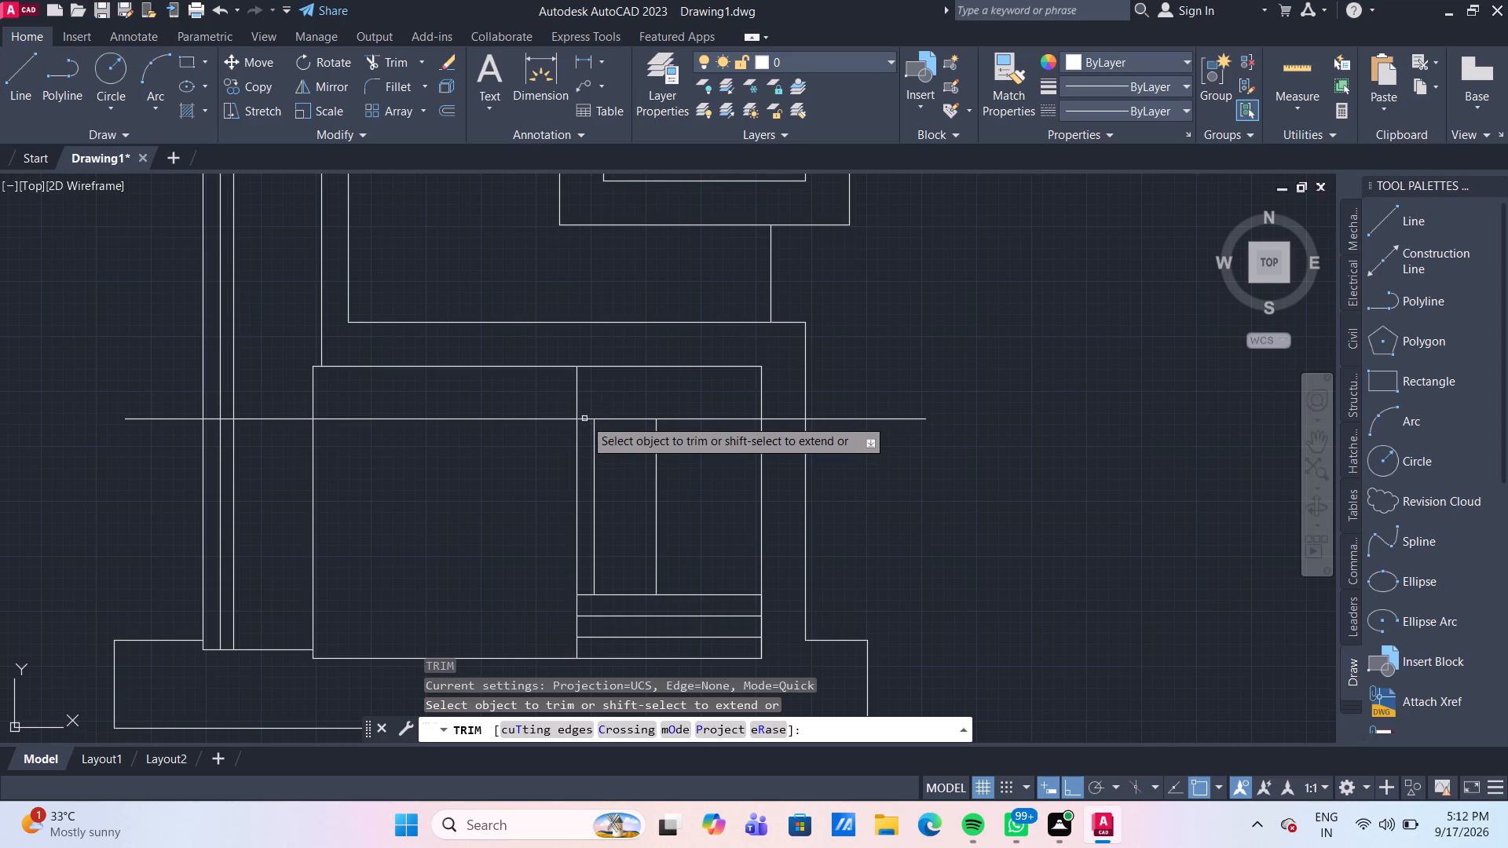
click(584, 419)
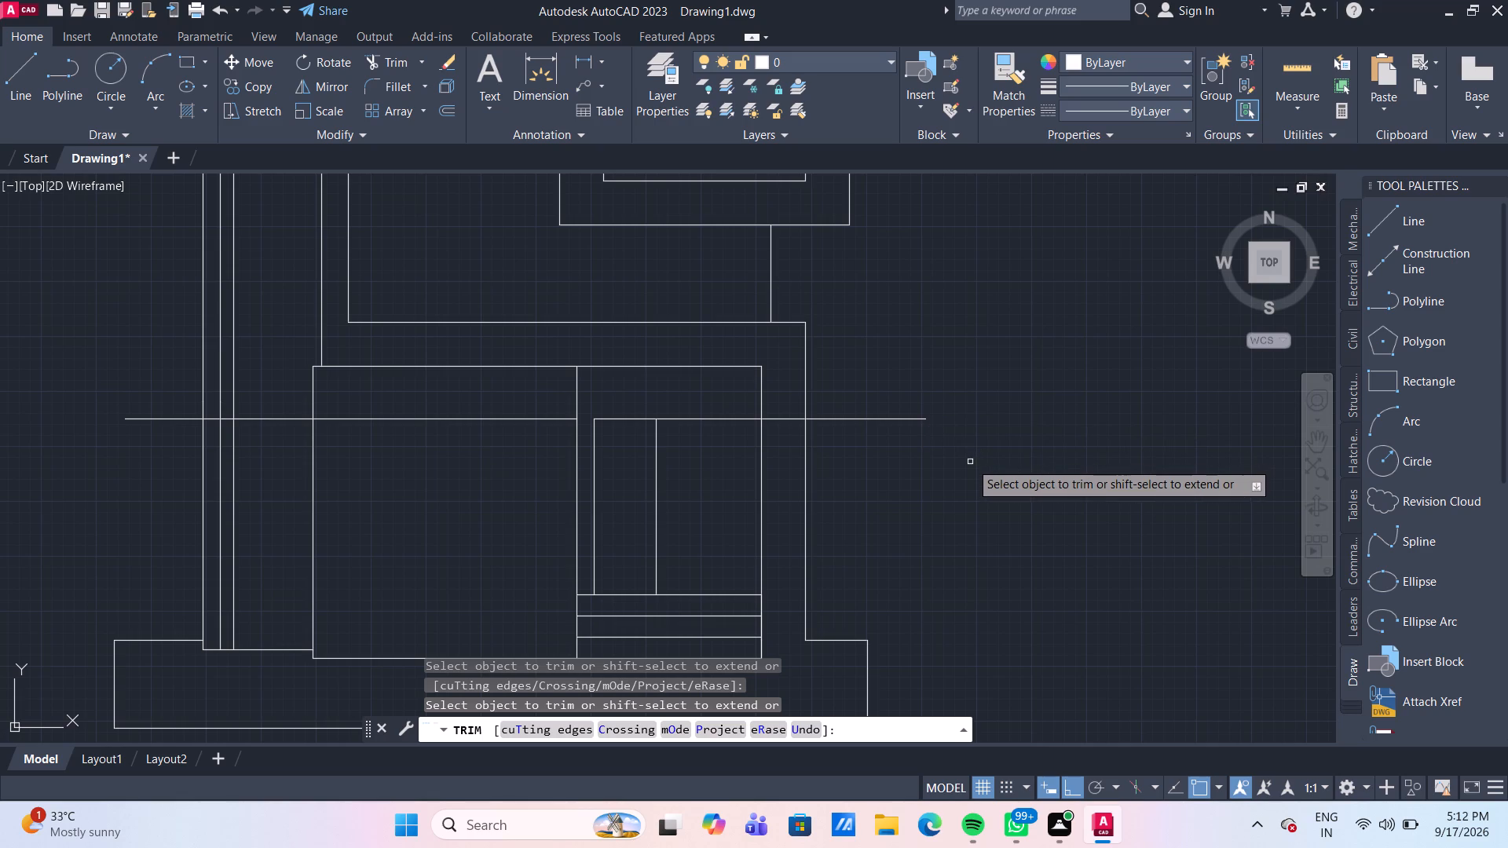
key(Escape)
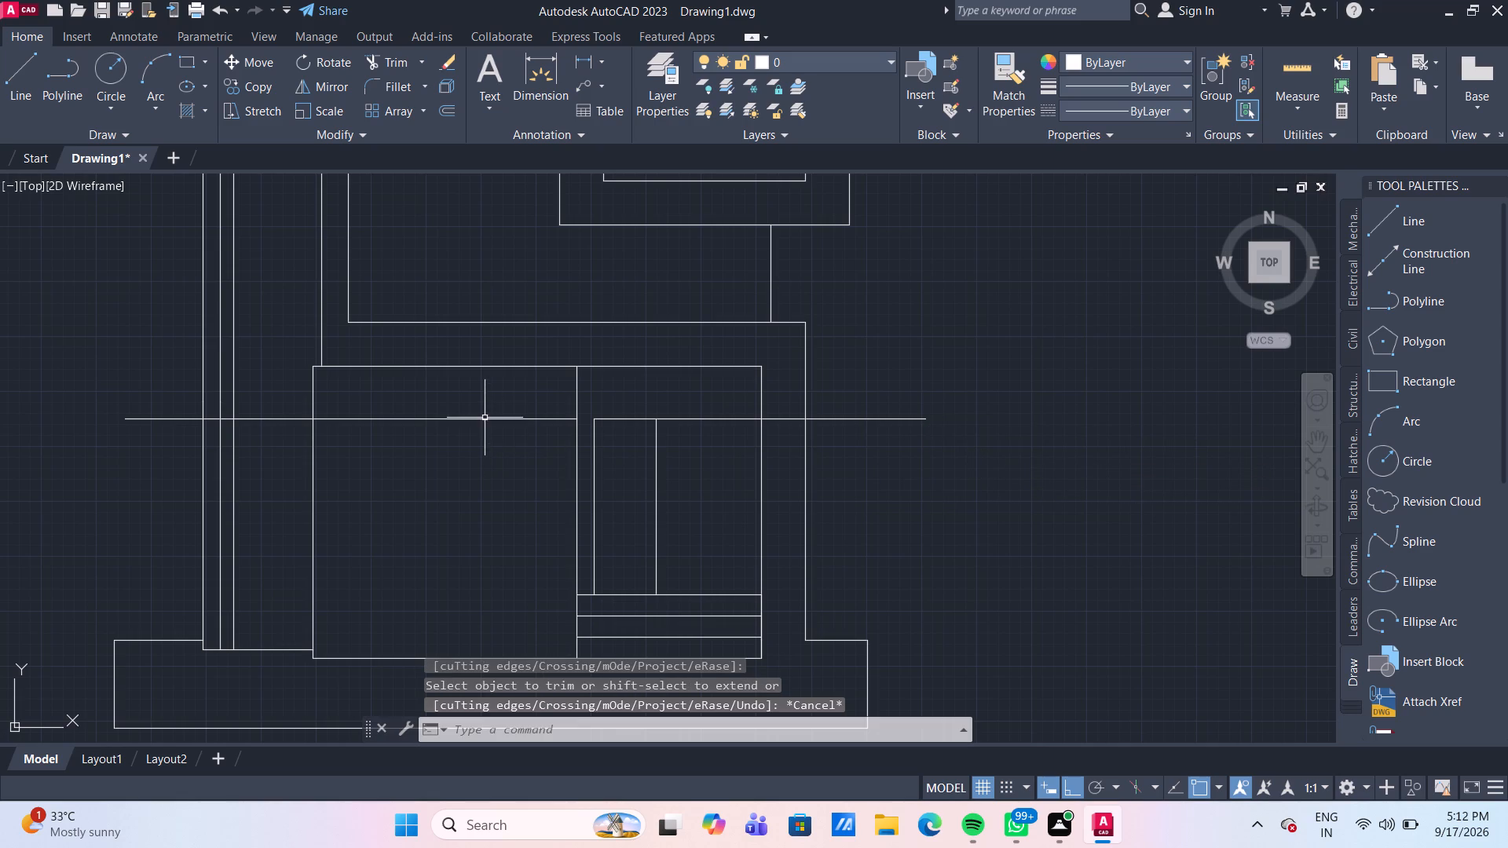
Delete the long horizontal line's remaining western piece, which crosses the narrow vertical bands and the lower rectangle's large compartment.
click(485, 418)
key(Delete)
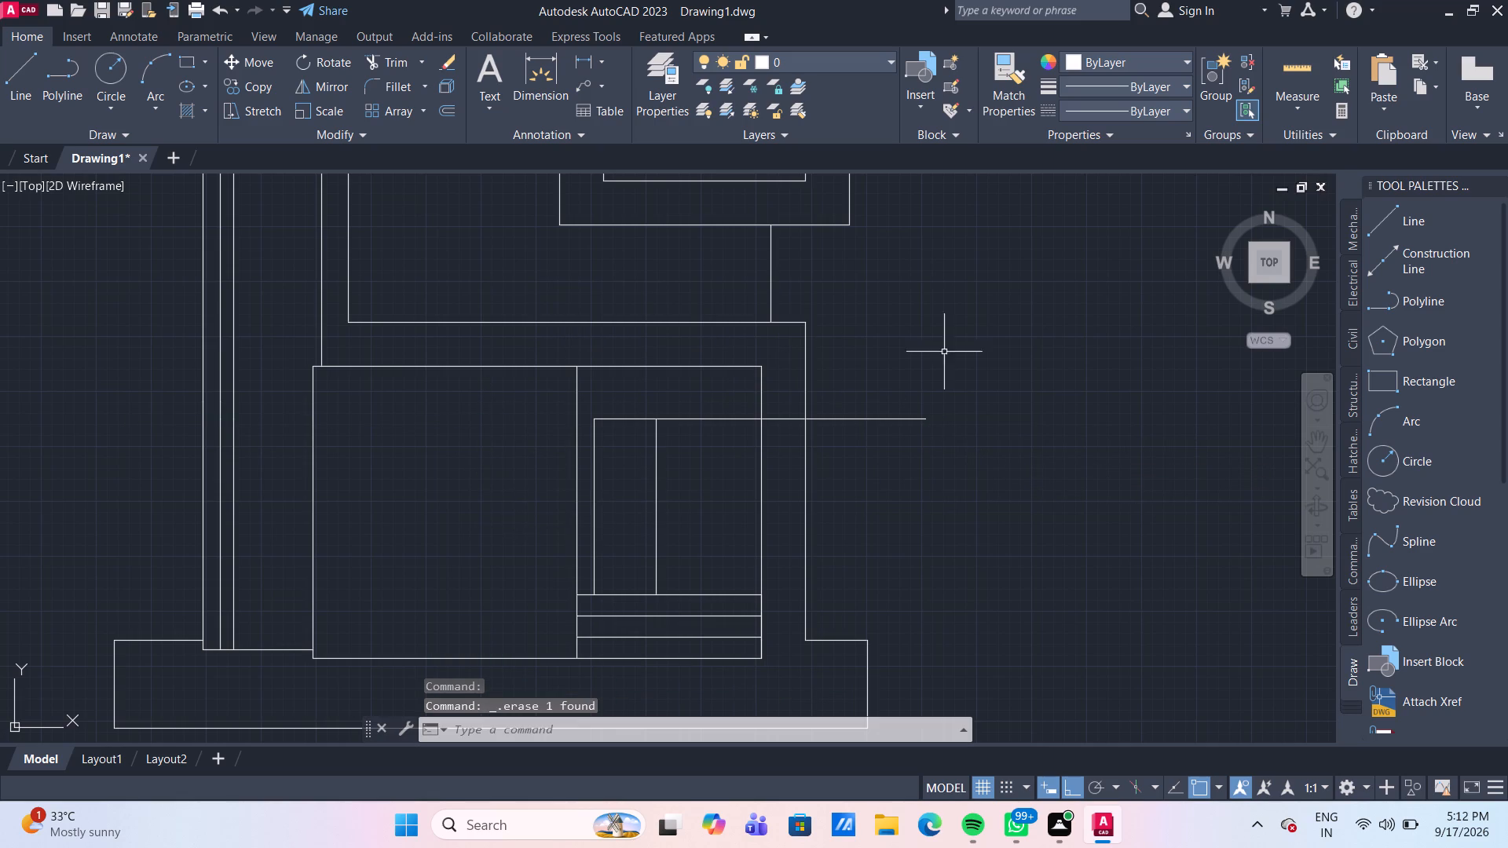
Quick-measure the spacing of the vertical band lines beside the lower rectangle.
click(1304, 74)
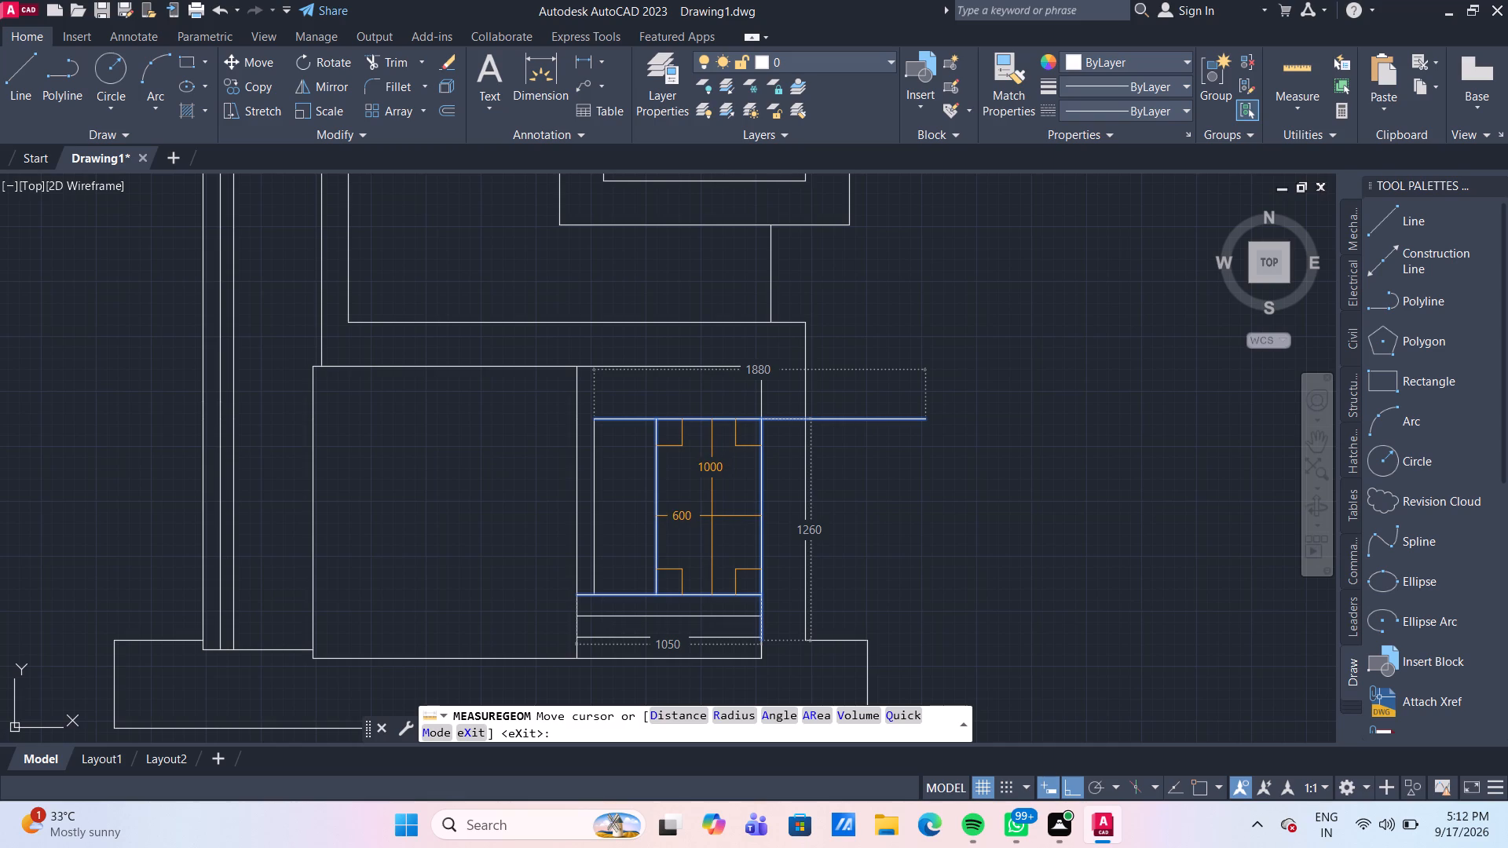
Draw a separate rectangle 300 mm wide and 600 mm high in the empty space east of the stepped outline.
click(185, 56)
click(1001, 386)
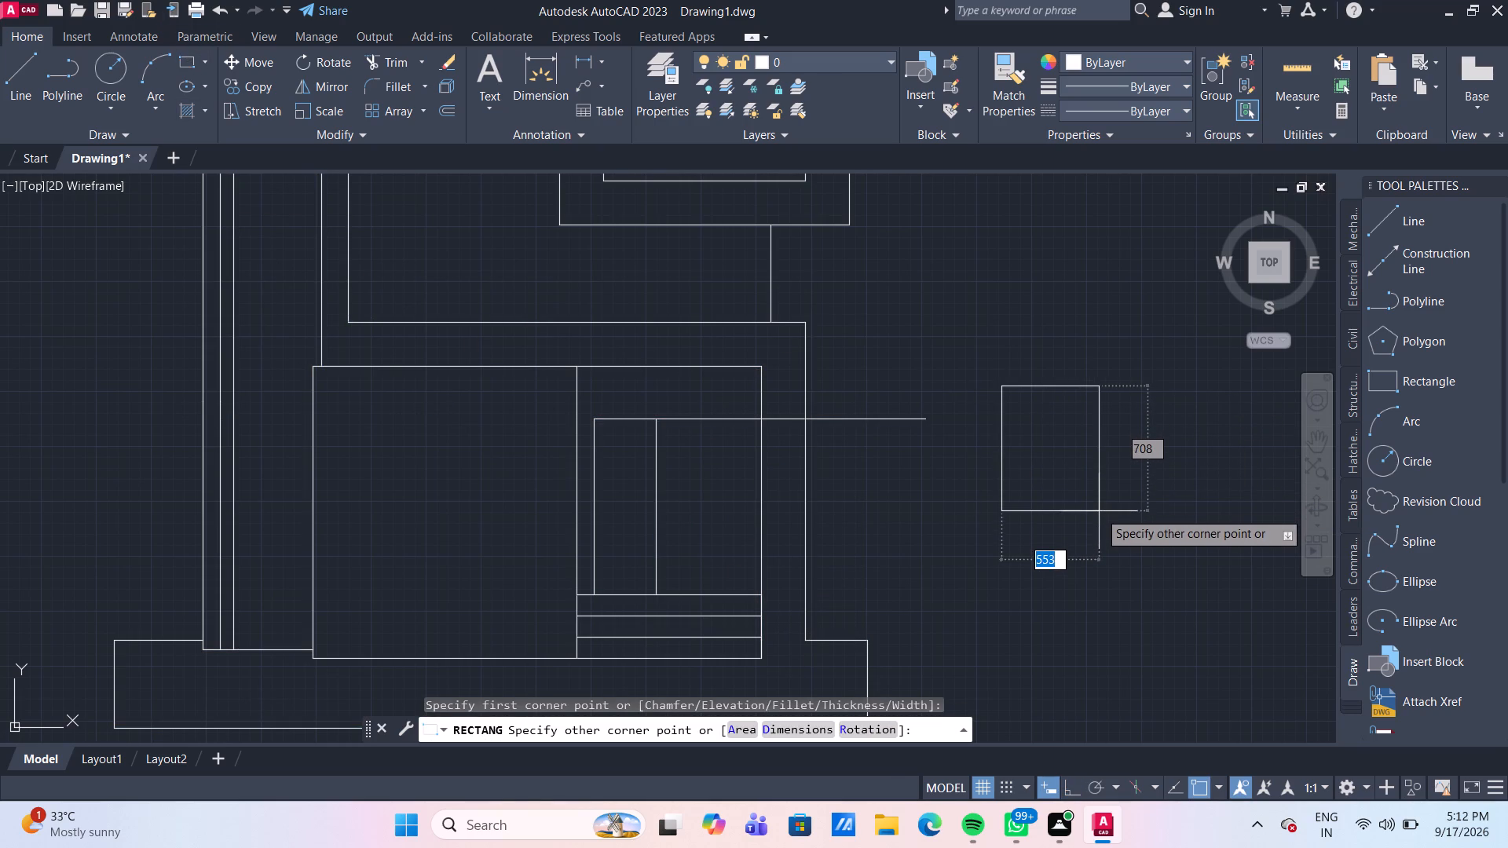
text(300)
key(Tab)
text(600)
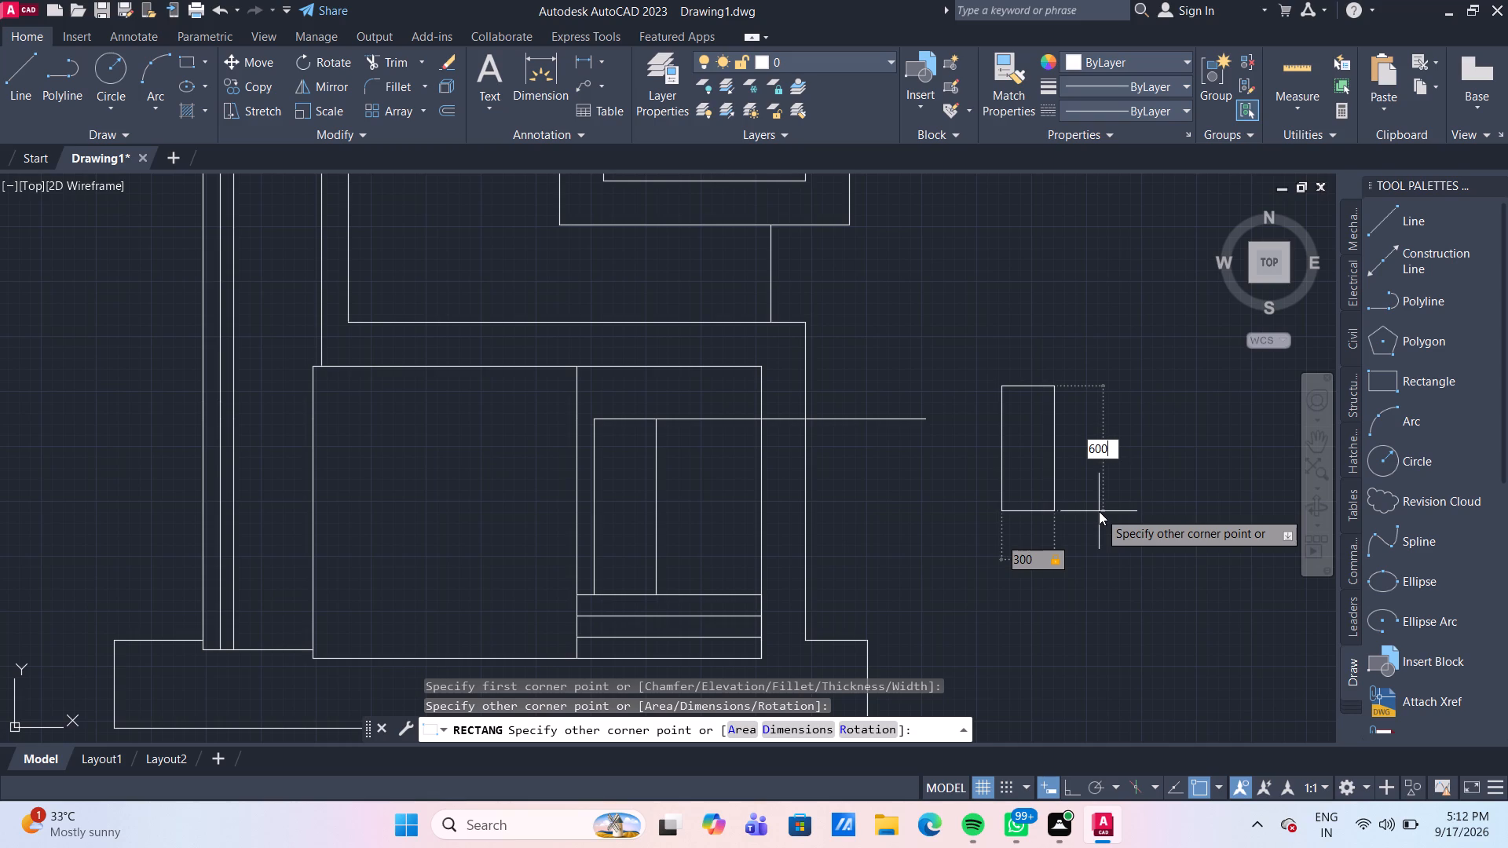
key(Return)
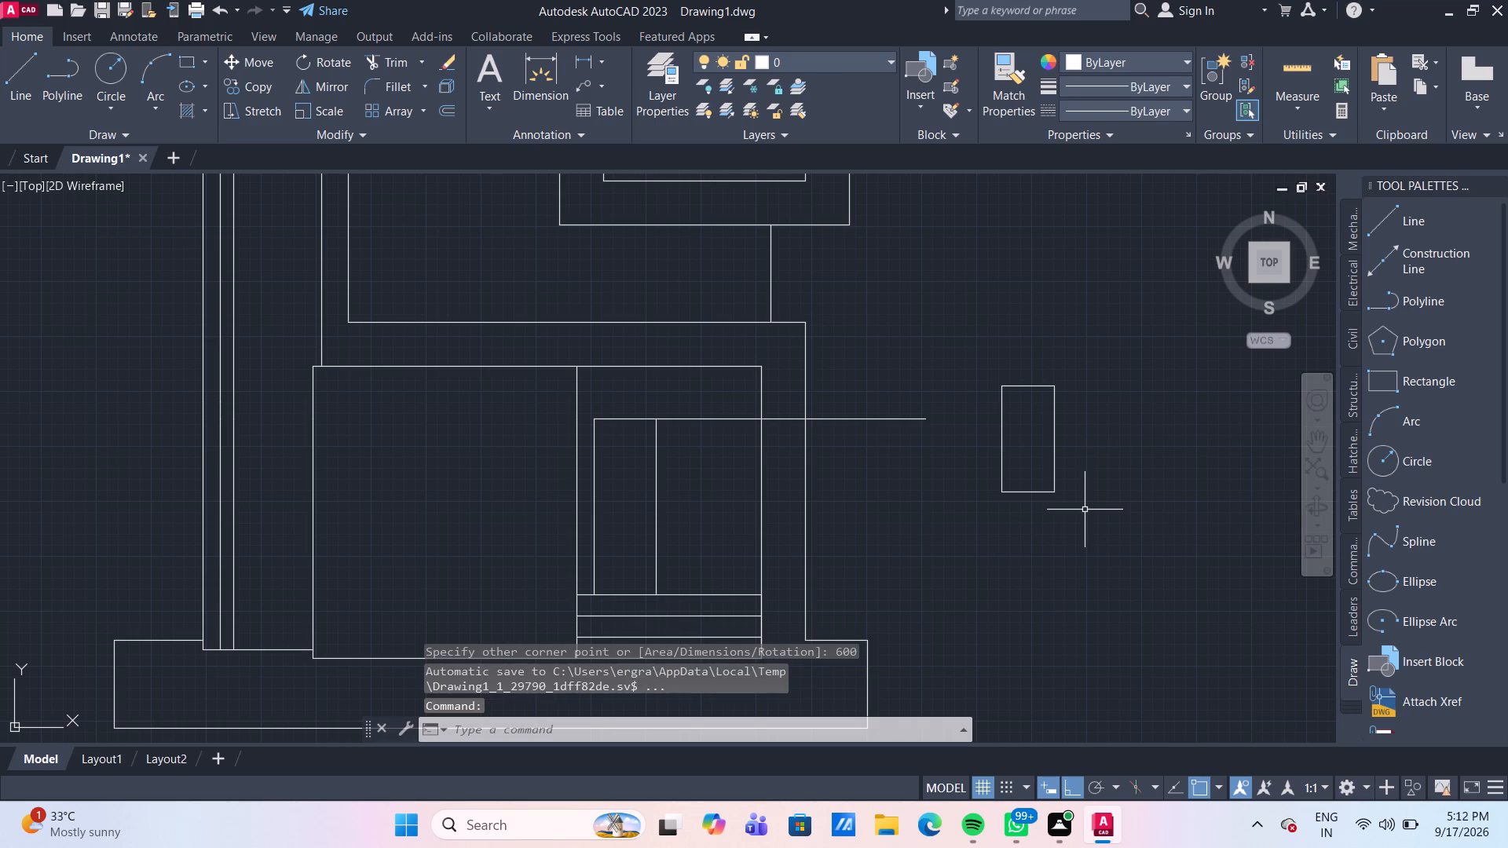
Offset the new 300 by 600 mm rectangle inward by 20 mm.
key(o)
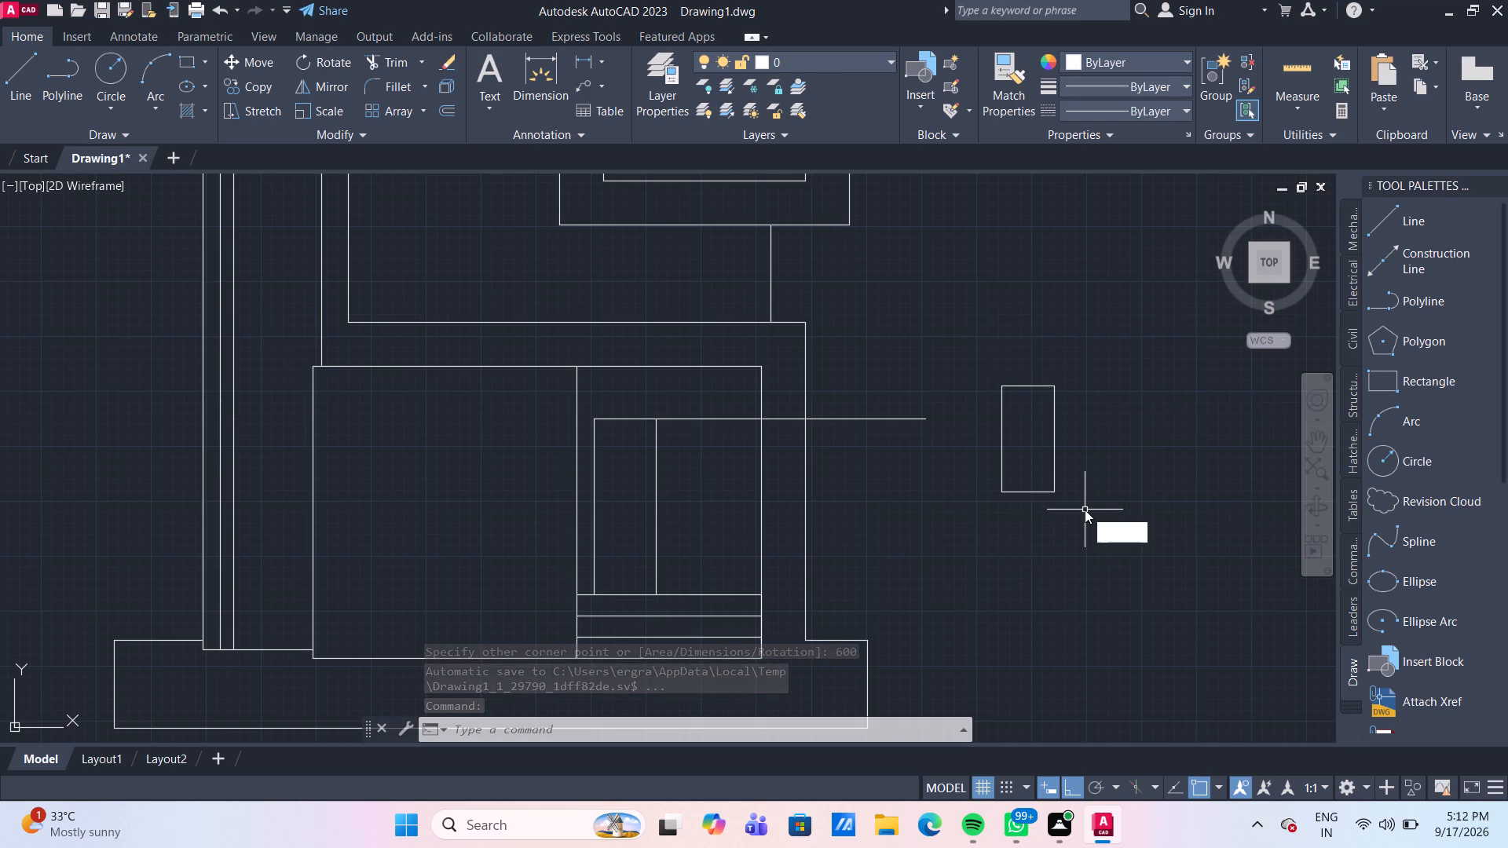
key(Return)
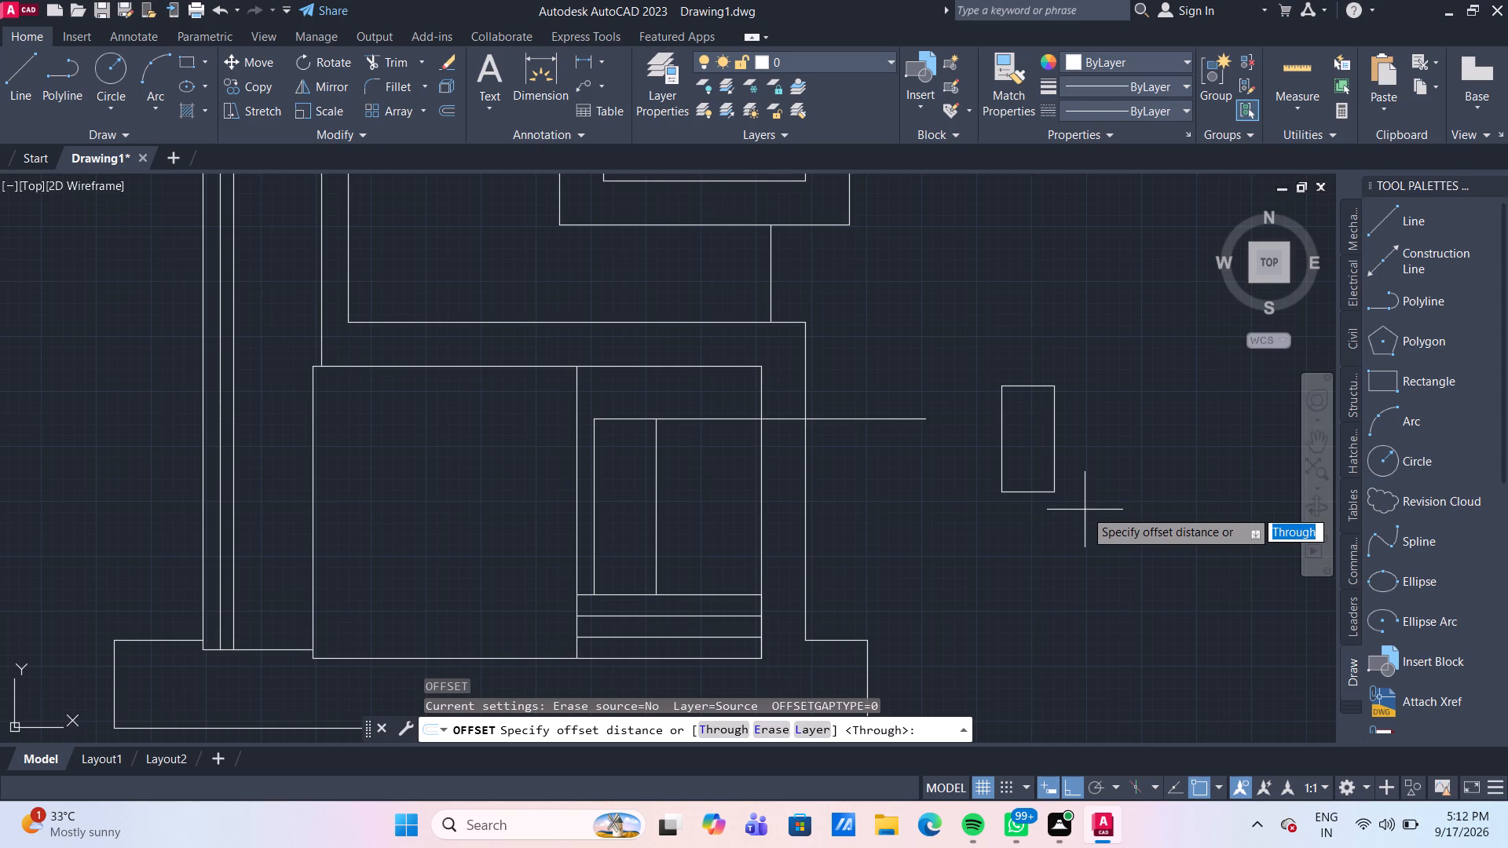
key(Return)
scroll(1039, 390, up, 2)
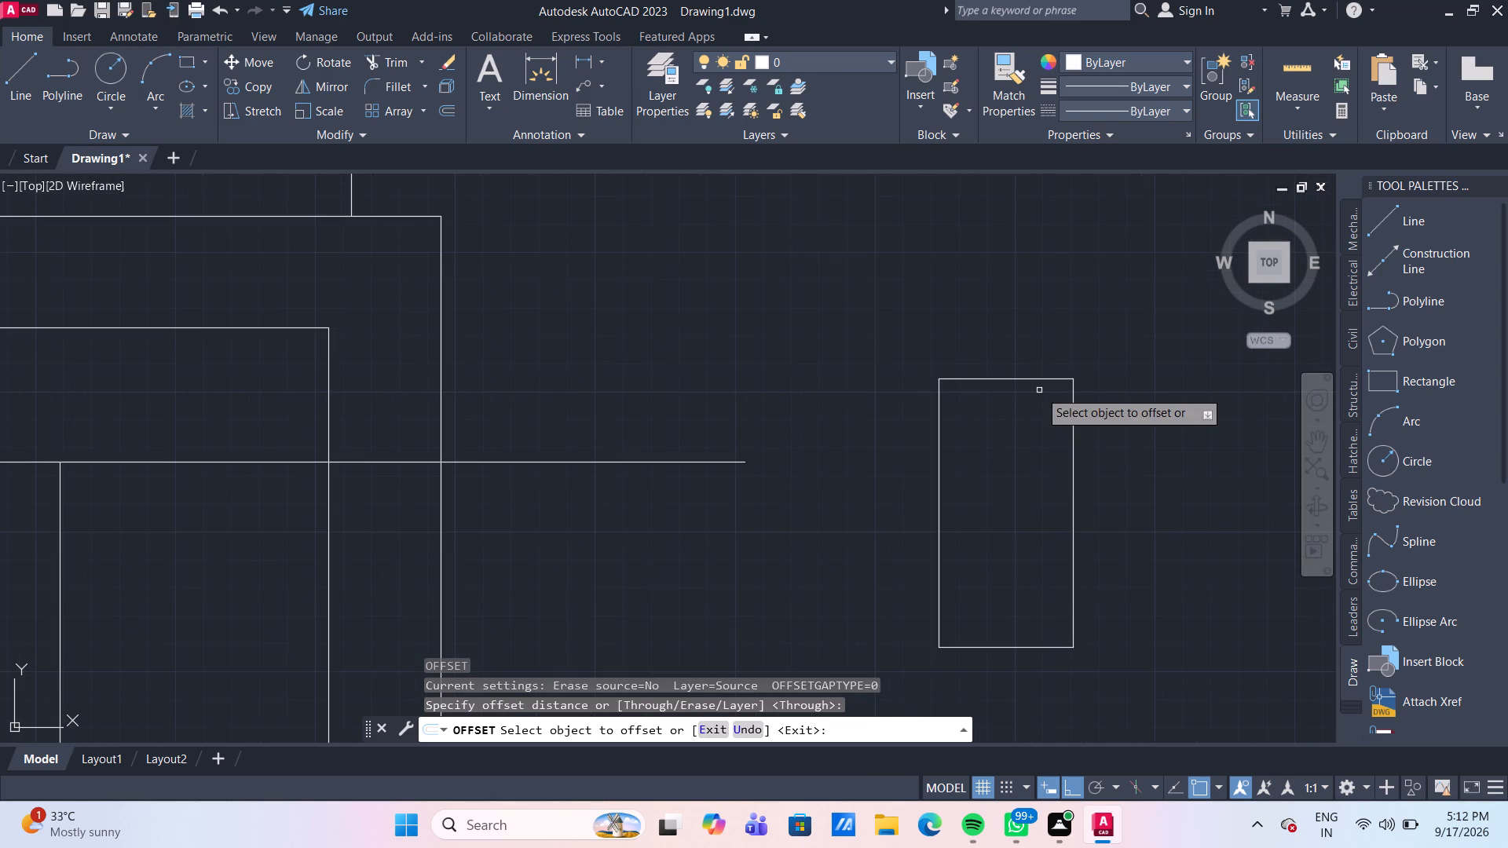
scroll(943, 457, up, 1)
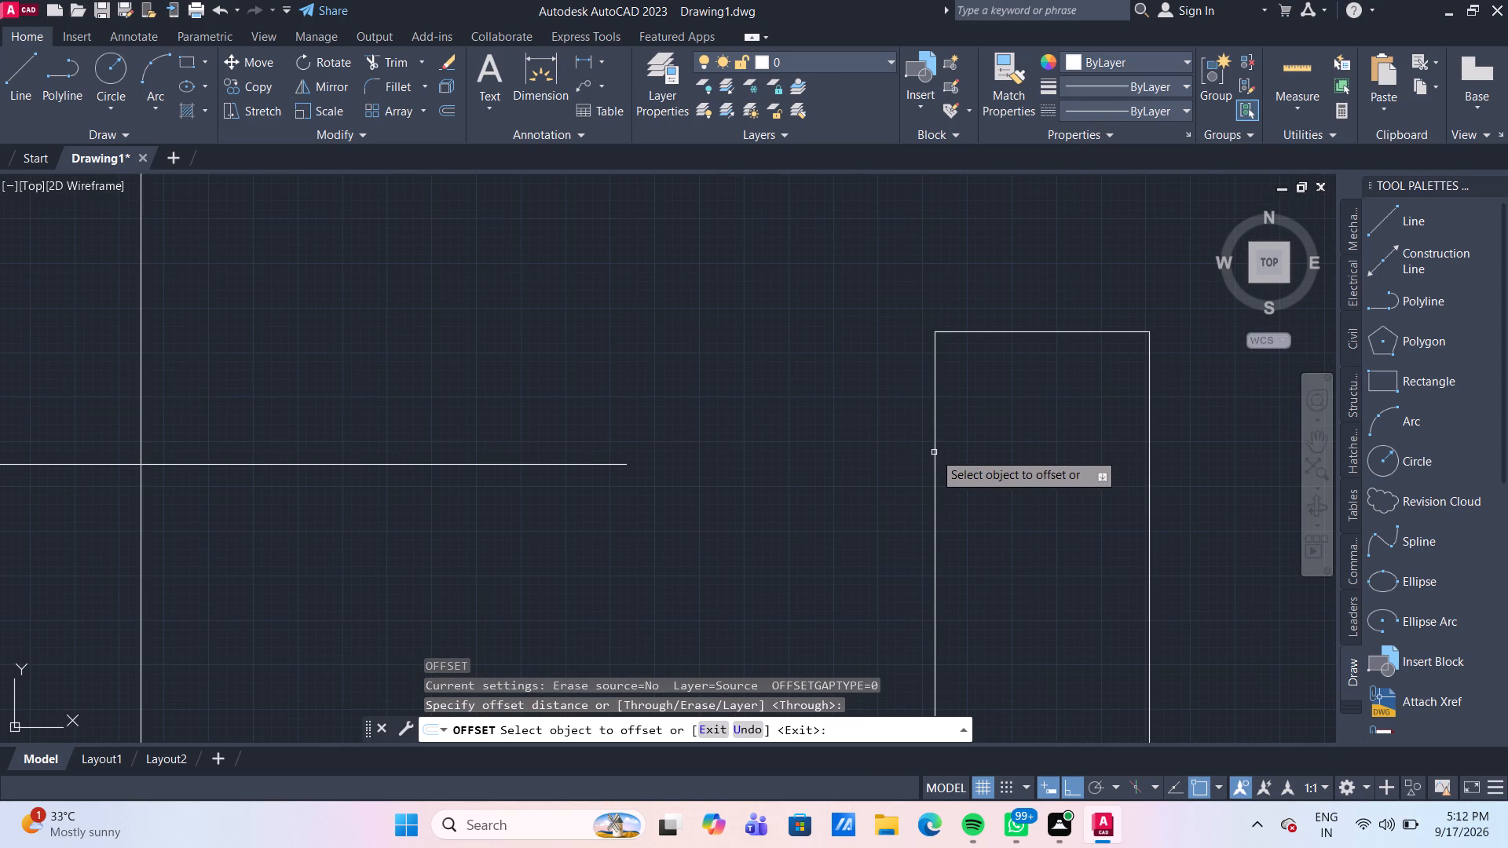
click(934, 452)
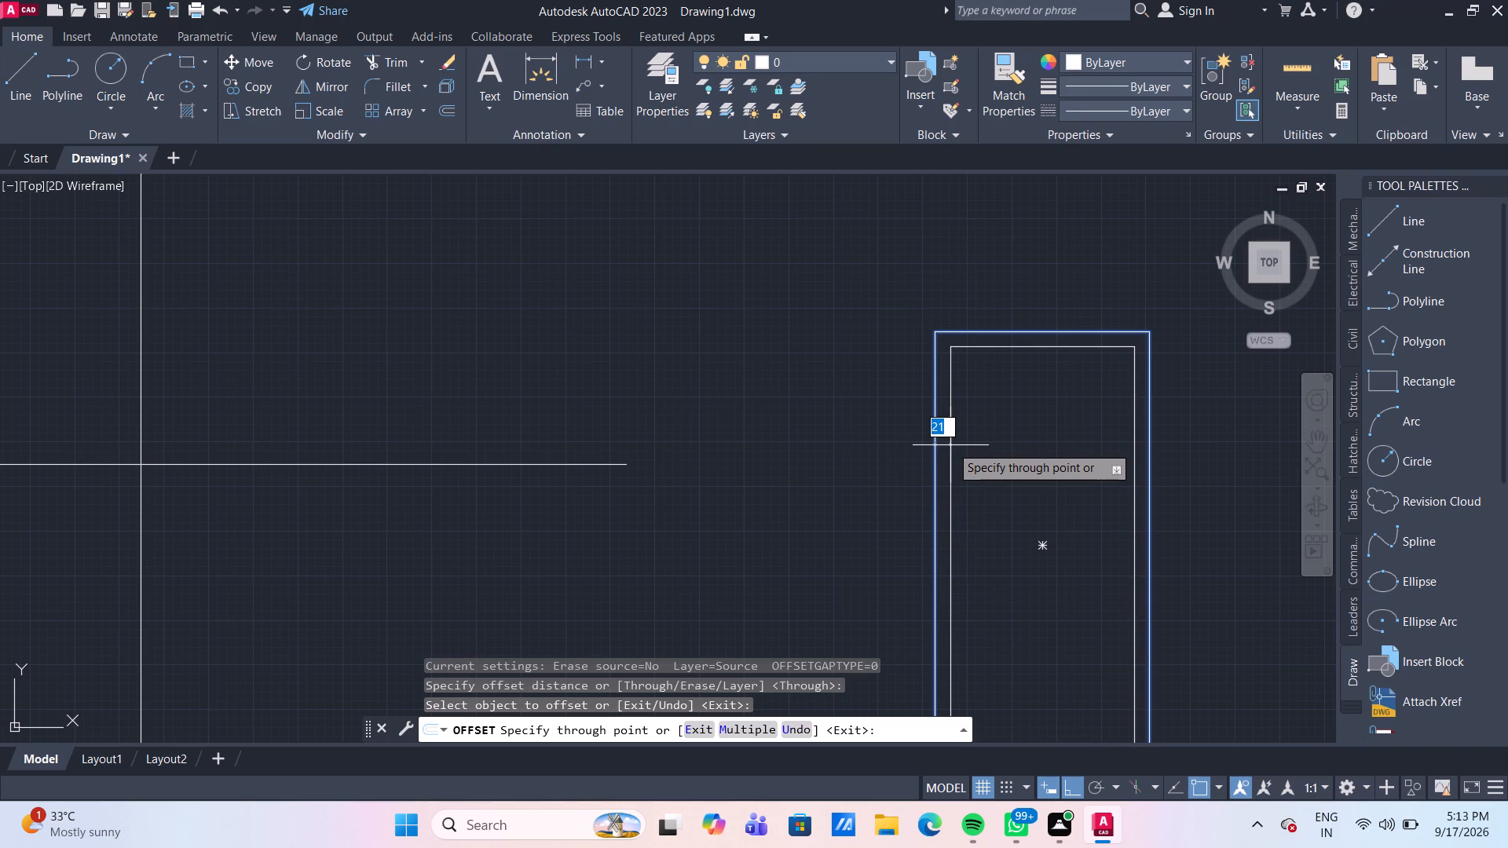
text(20)
key(Return)
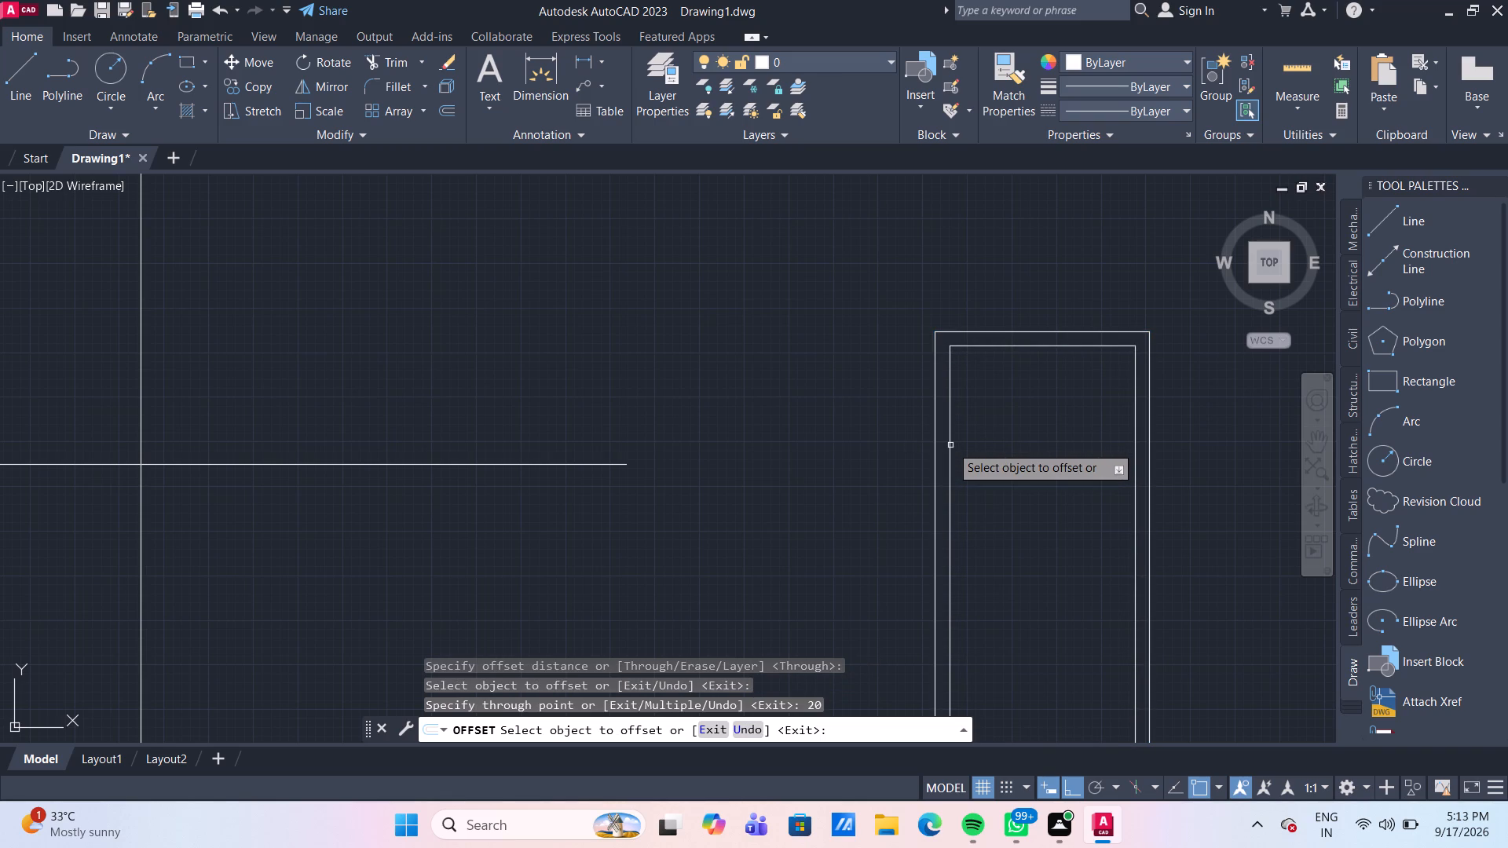
Draw a vertical centre line in the inner rectangle from its top edge's midpoint to its bottom edge's midpoint.
scroll(950, 445, down, 4)
scroll(990, 477, up, 2)
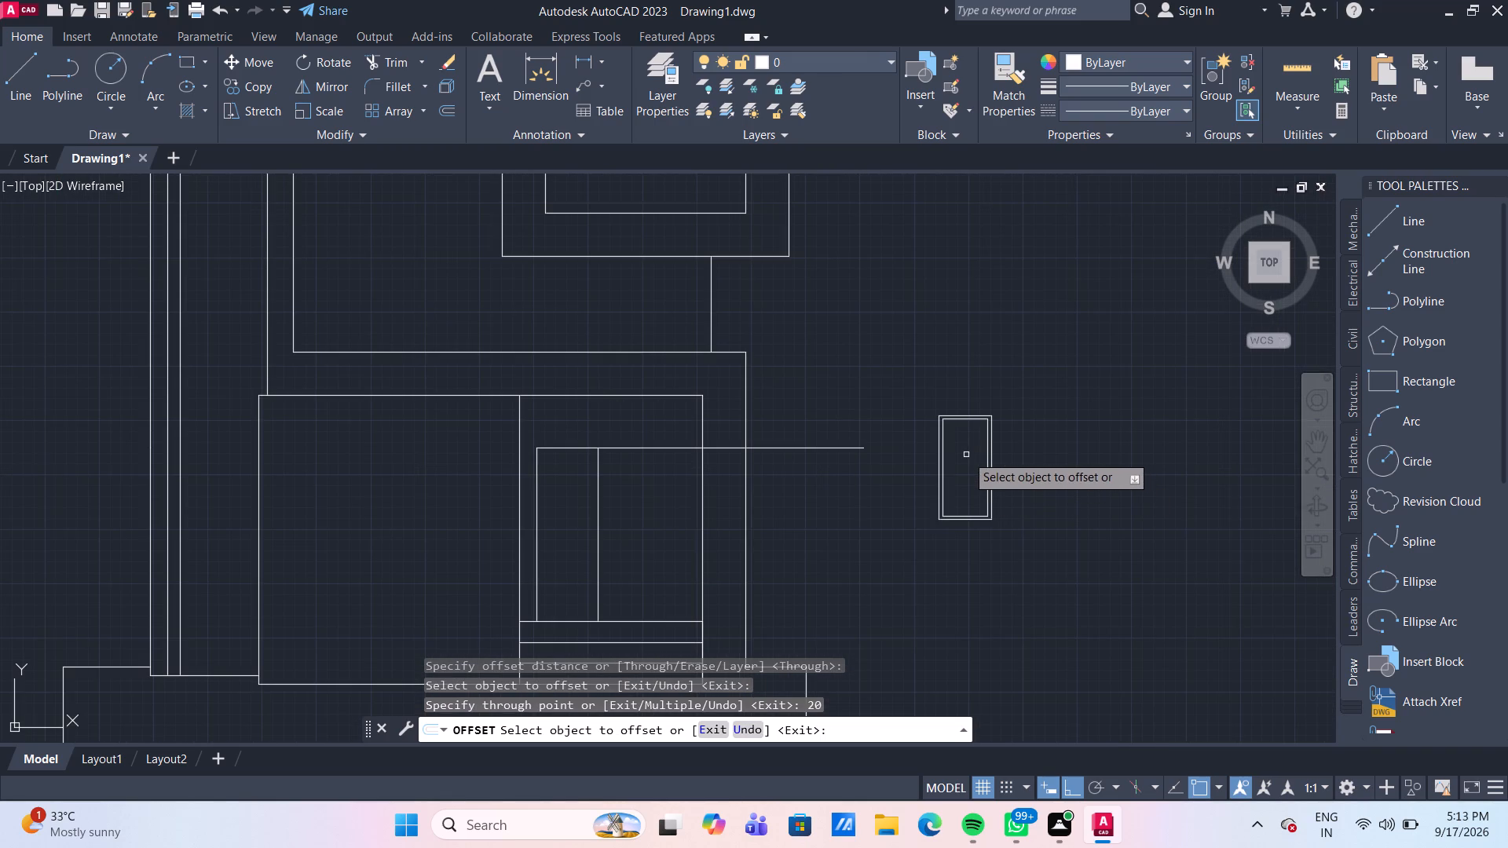
middle_drag(966, 455, 770, 444)
scroll(801, 453, up, 1)
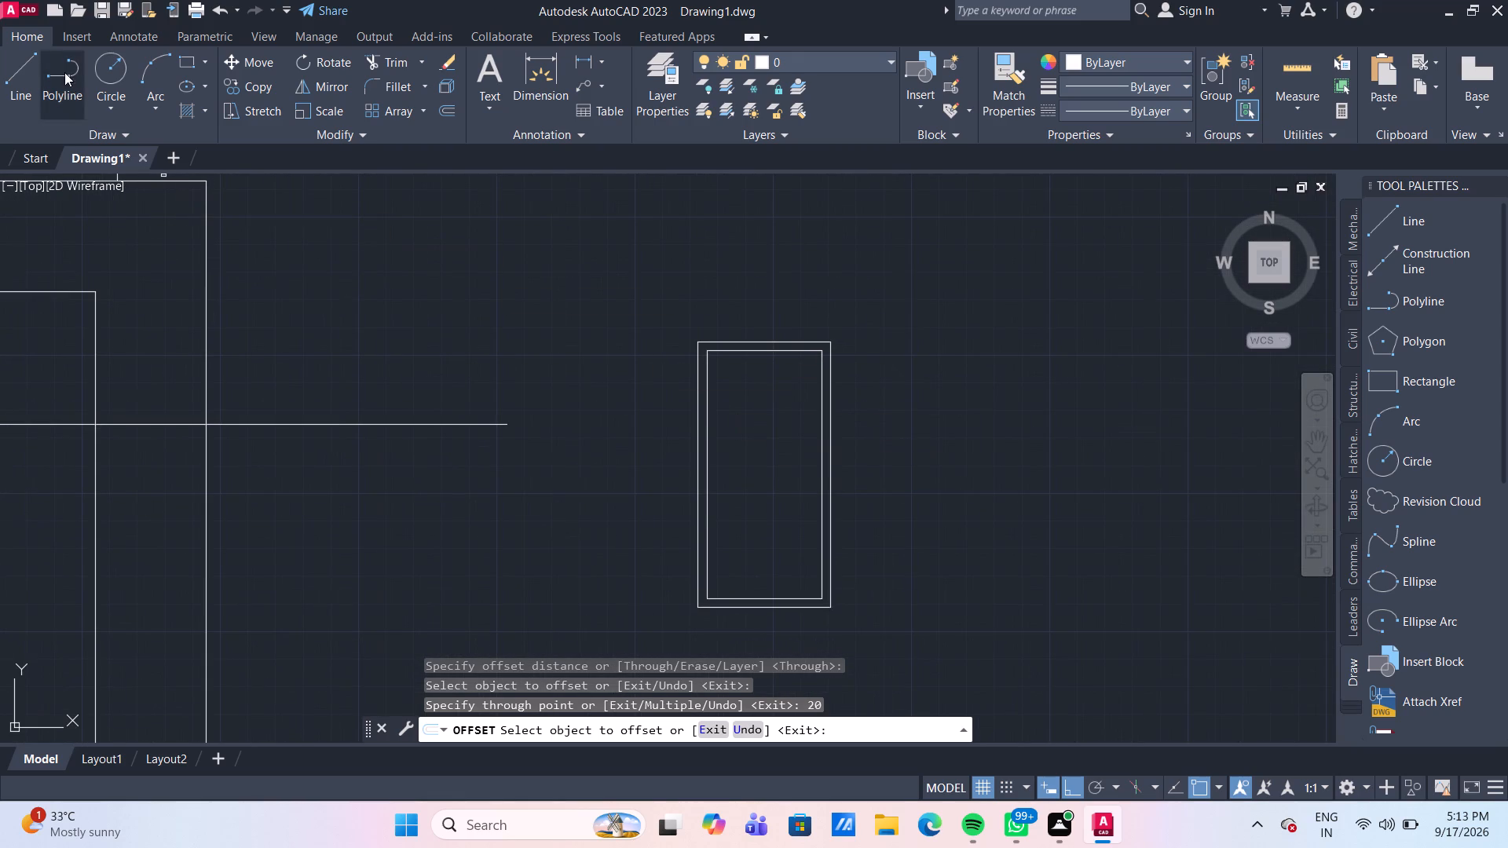
click(28, 66)
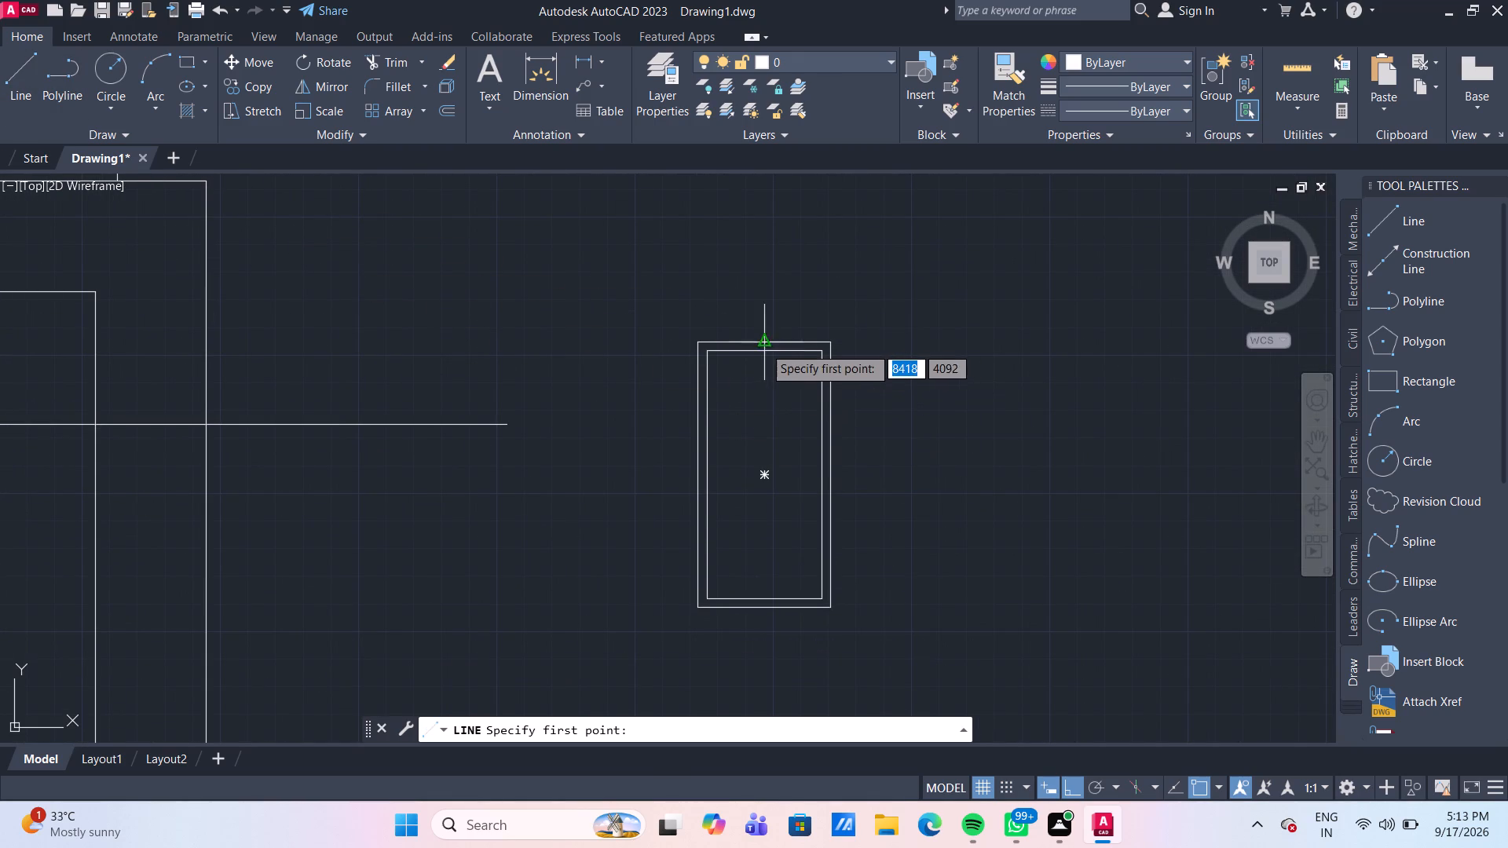
drag(763, 349, 762, 367)
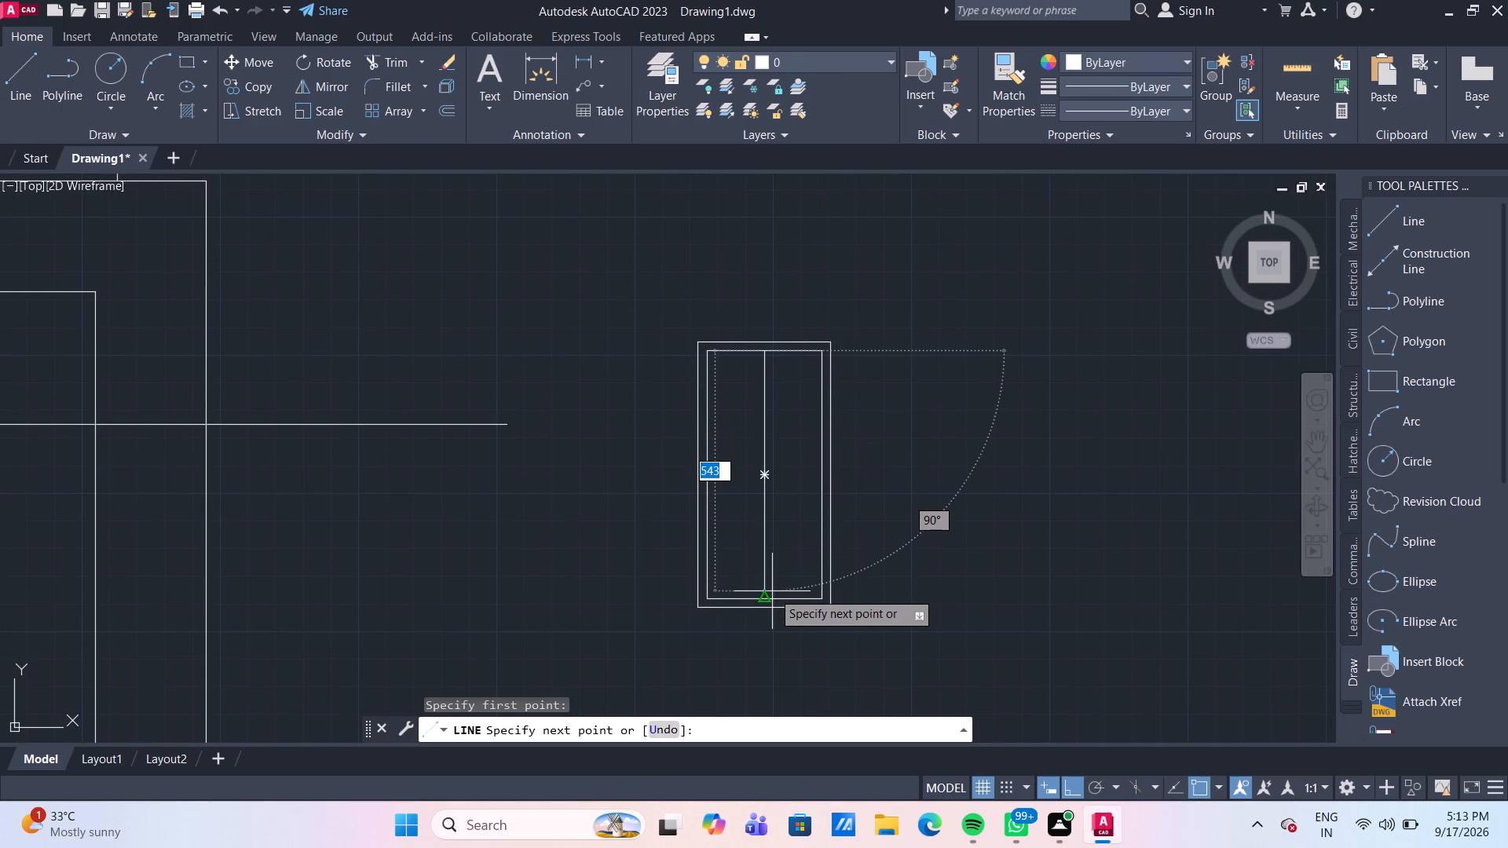
click(763, 594)
key(Escape)
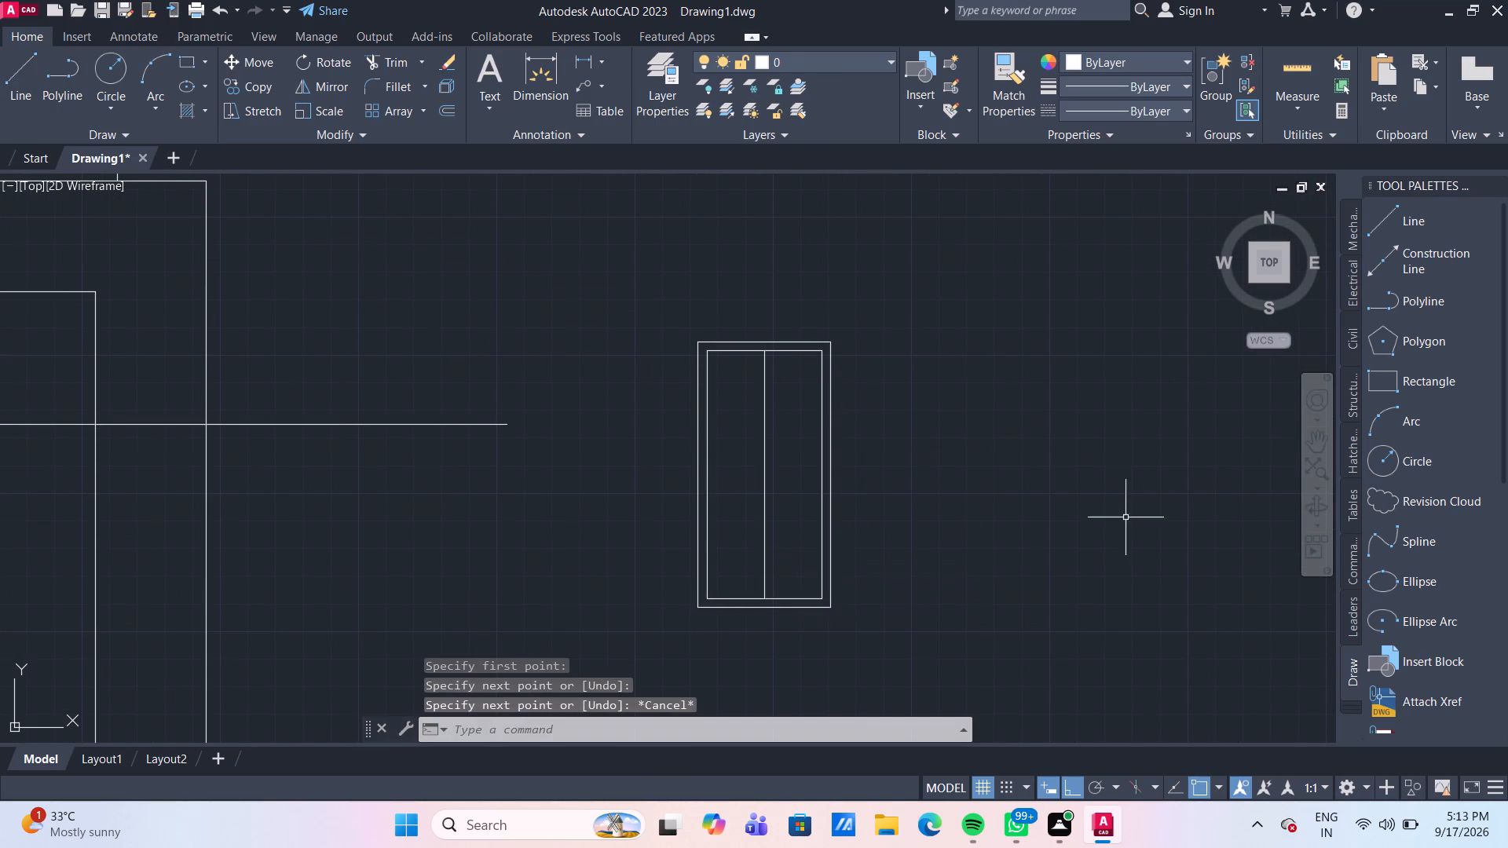
Start an Offset for the linework of the separate rectangle with the vertical centre line.
scroll(1118, 512, down, 3)
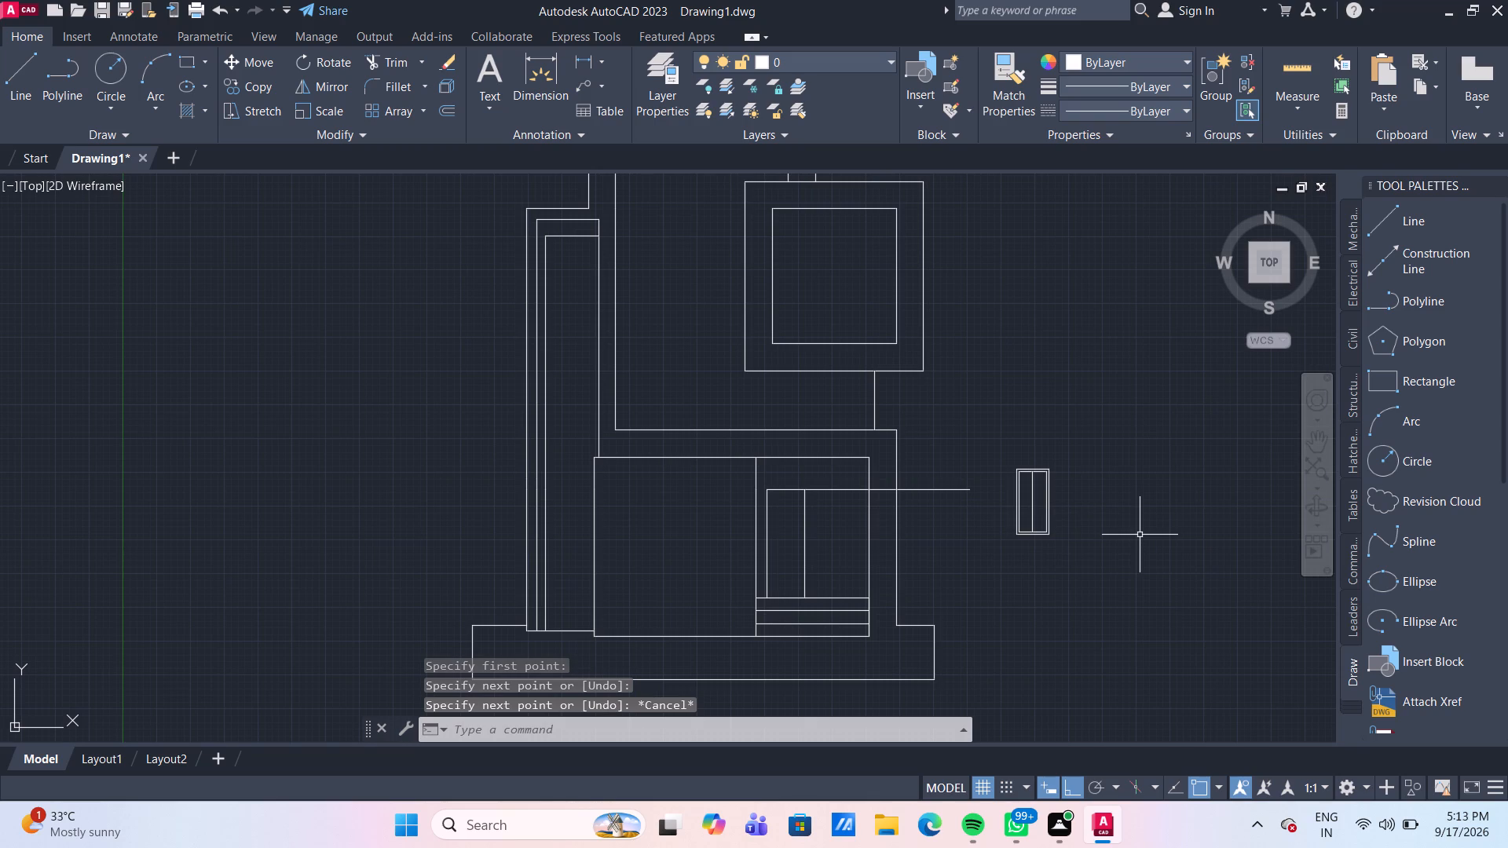
scroll(1070, 499, up, 4)
middle_drag(1058, 481, 951, 371)
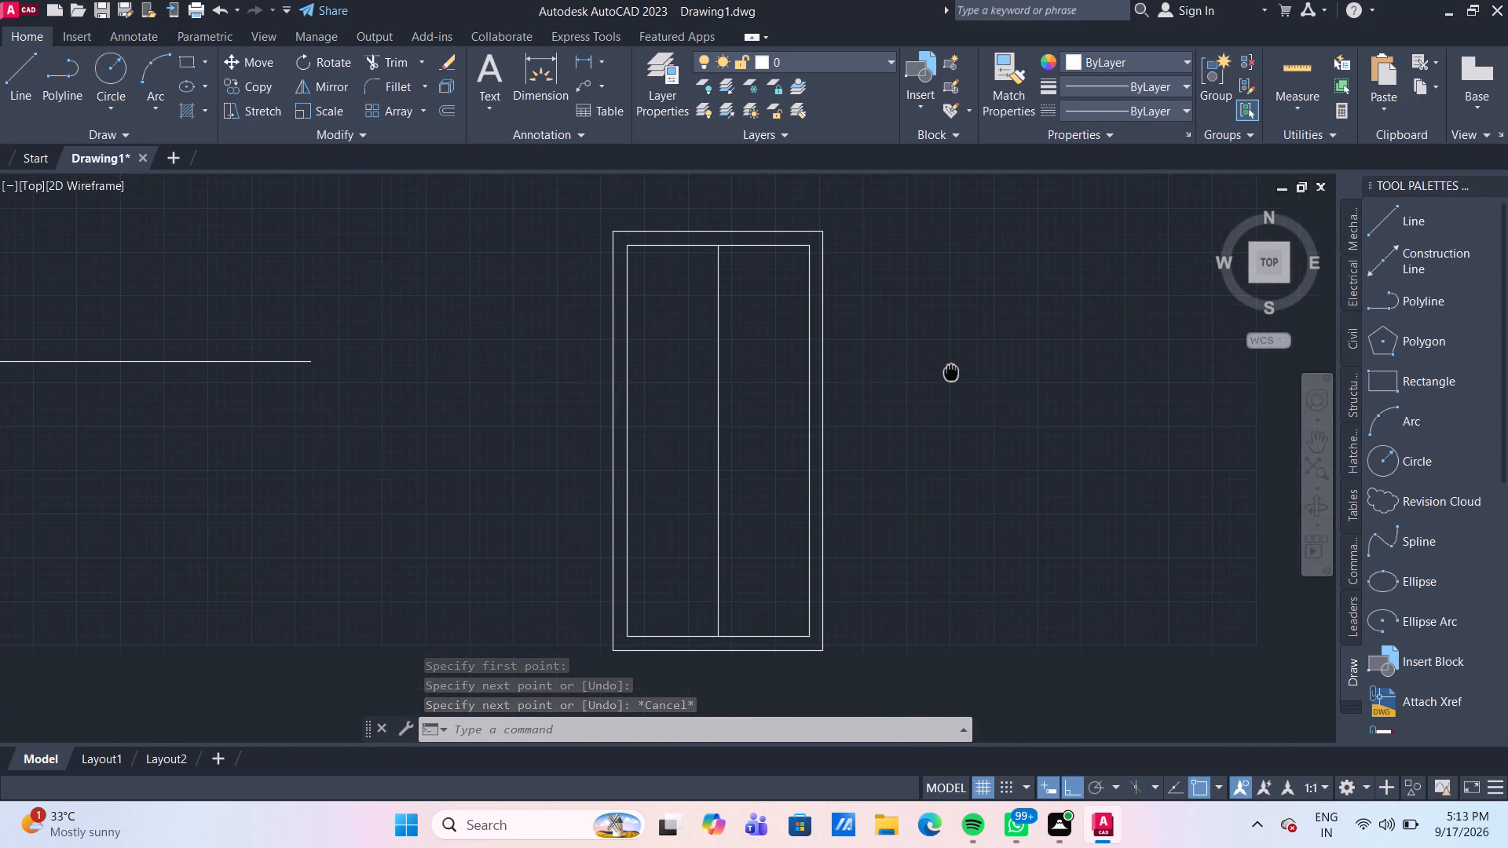
key(o)
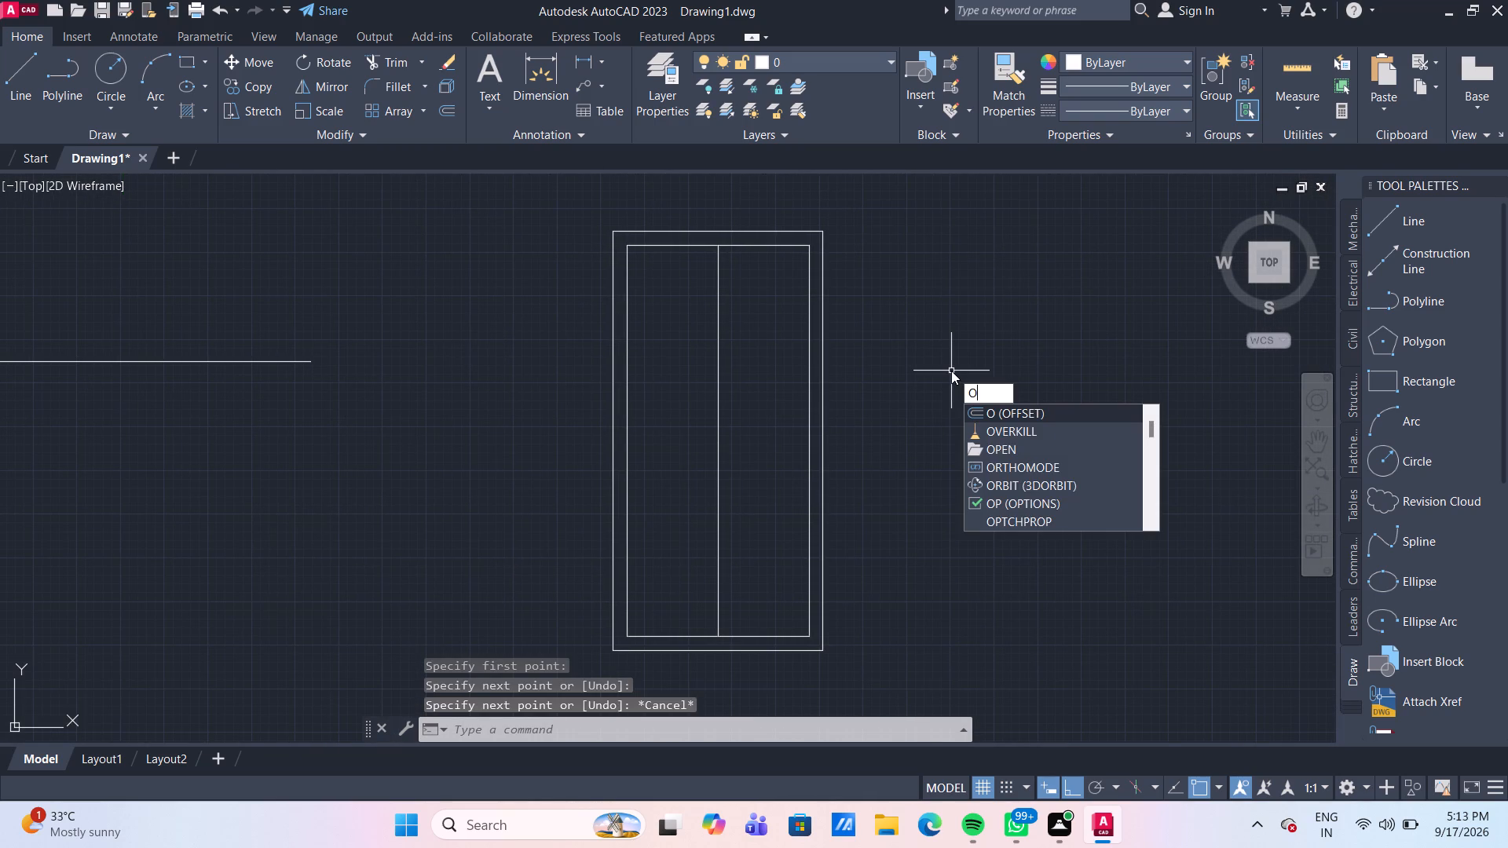
key(Return)
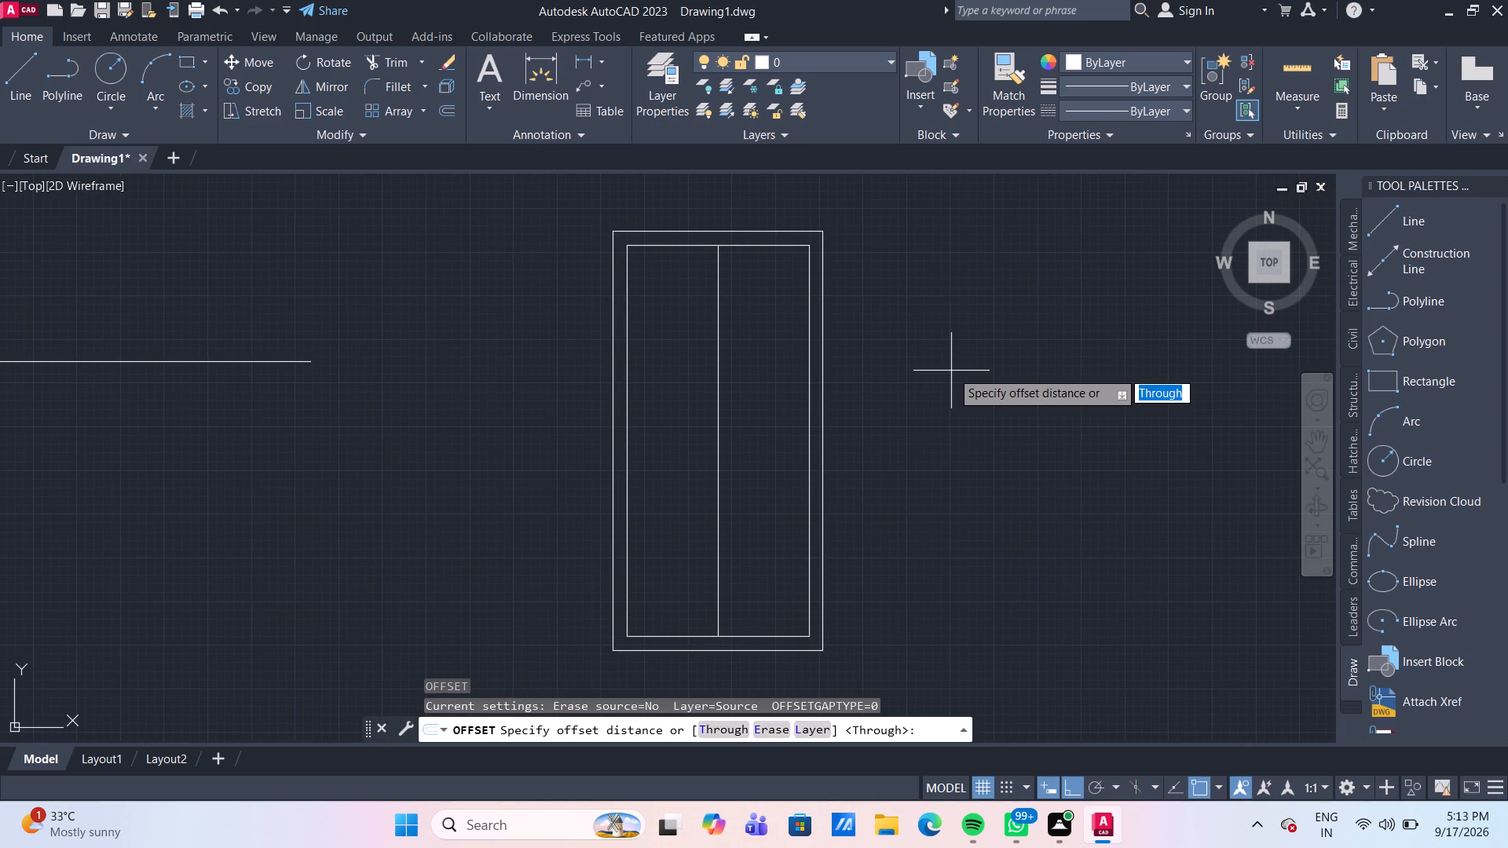
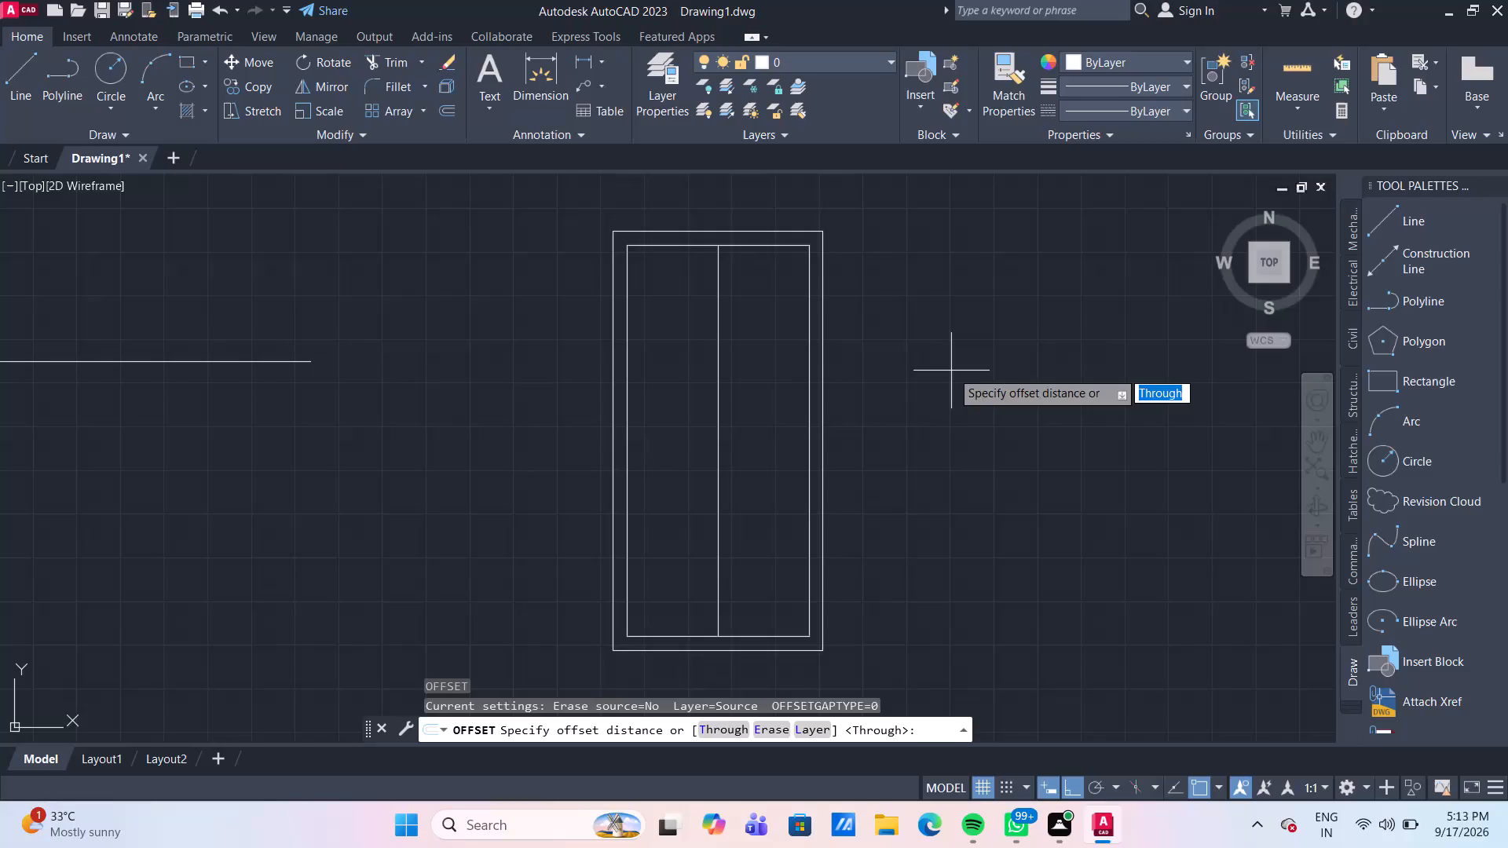
Offset the vertical centre line of the separate framed rectangle by 10 mm to each side.
key(Return)
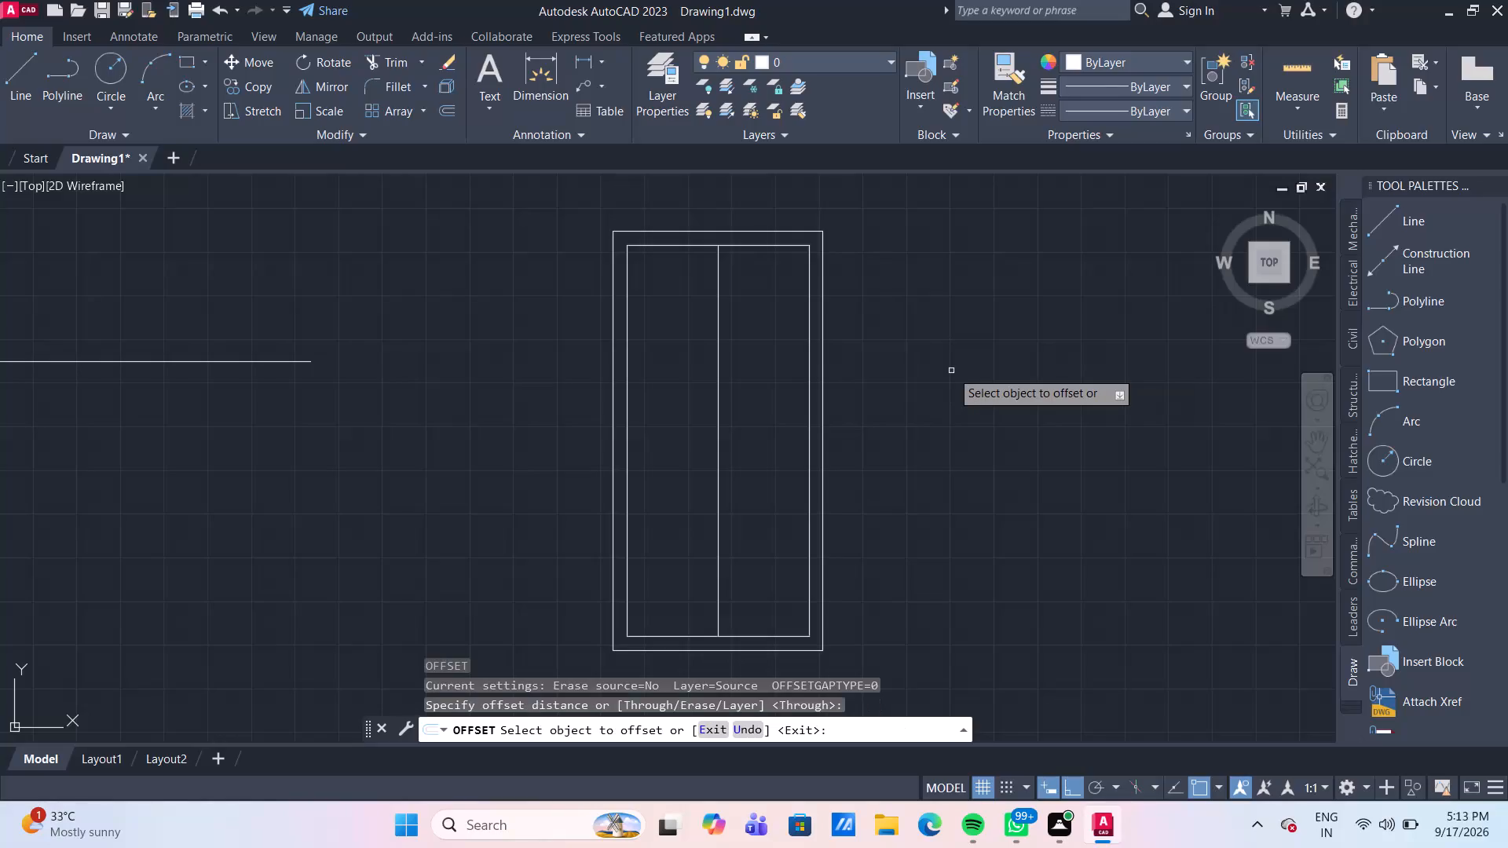
click(715, 348)
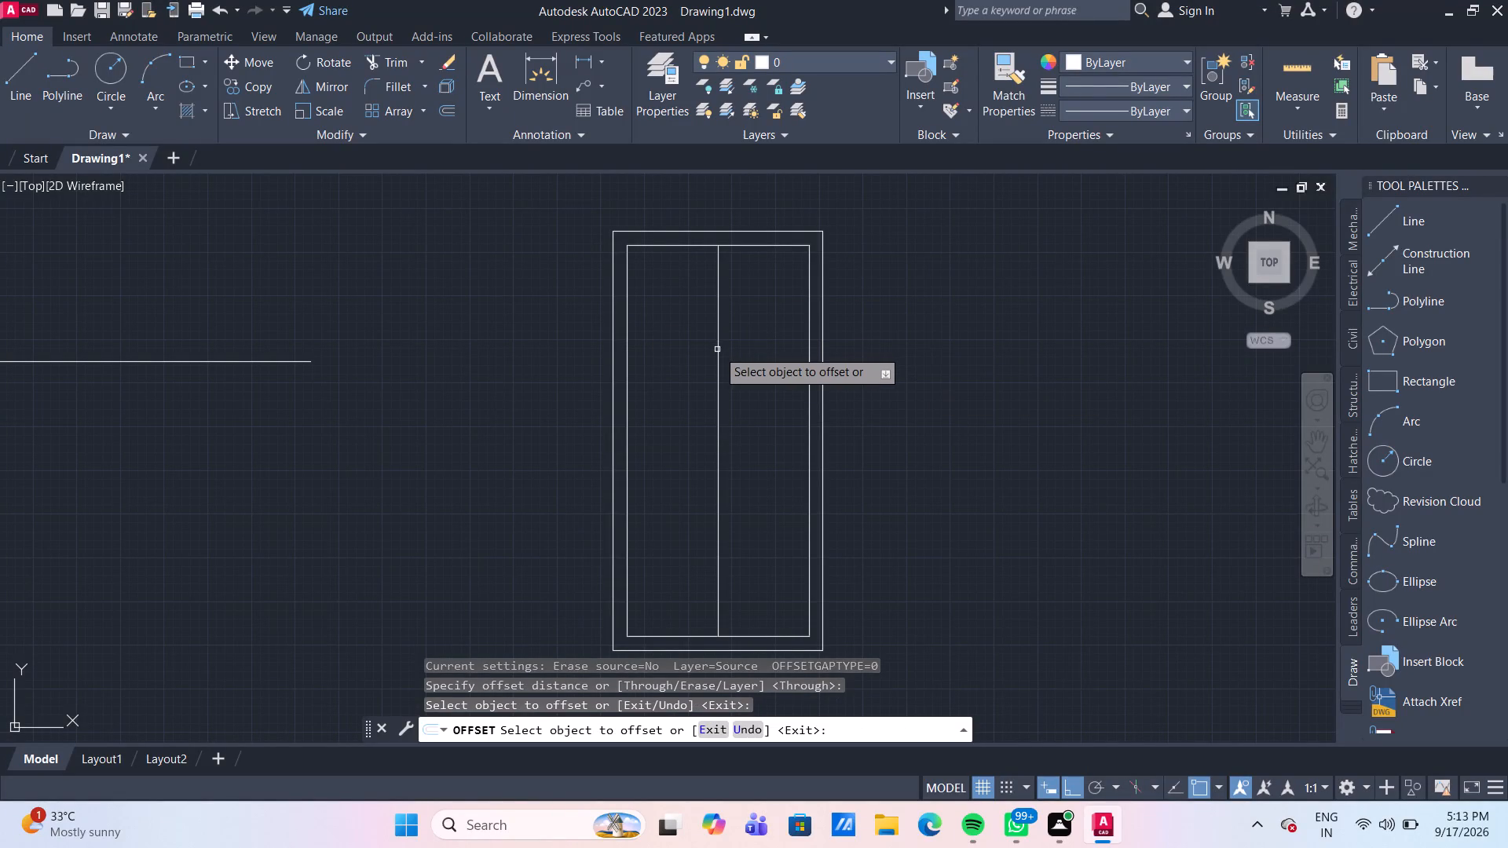
click(719, 350)
text(10)
key(Return)
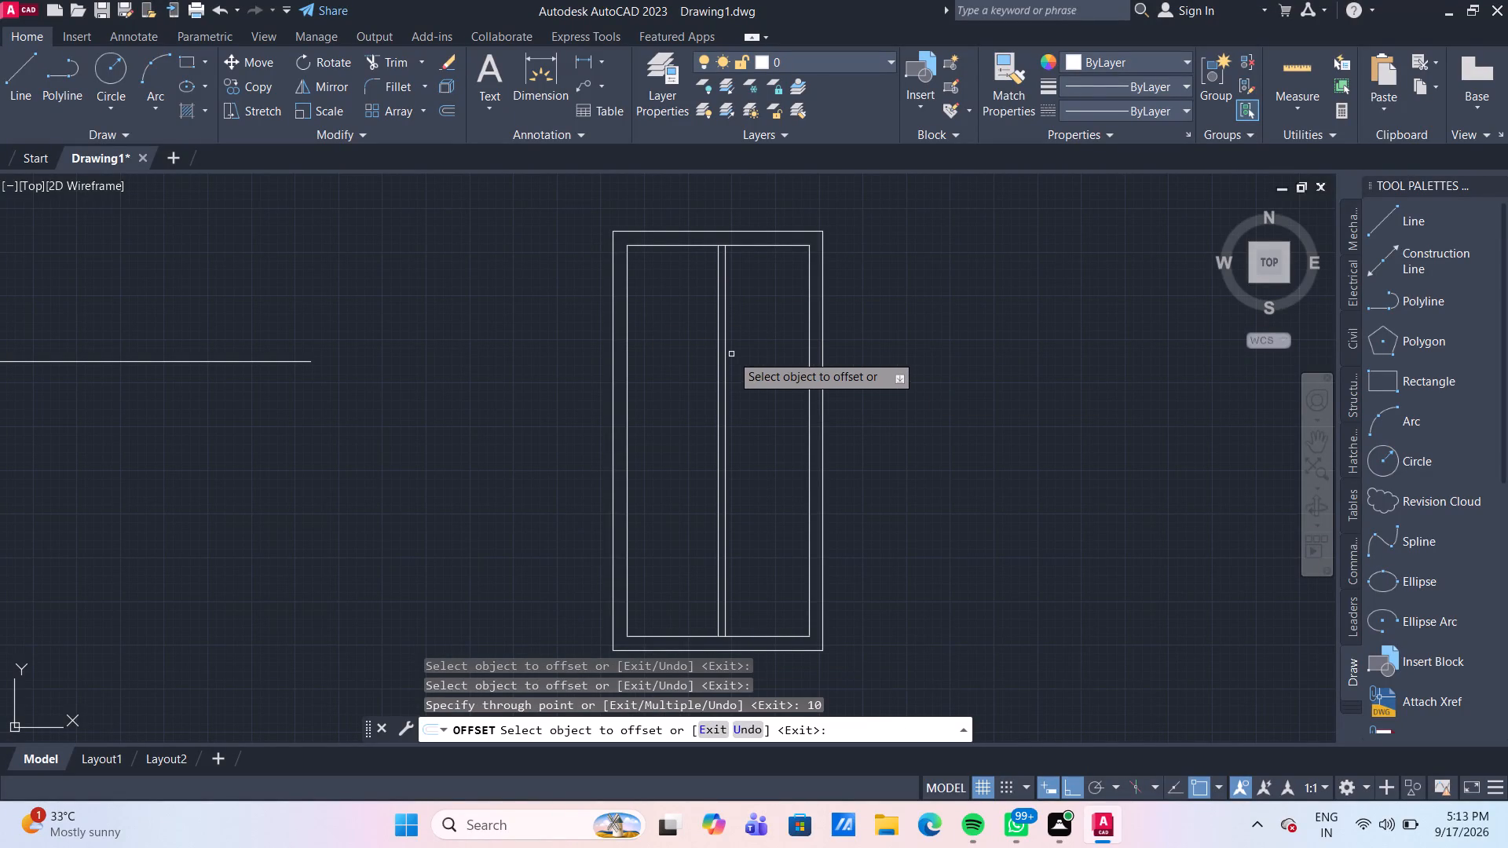
click(717, 351)
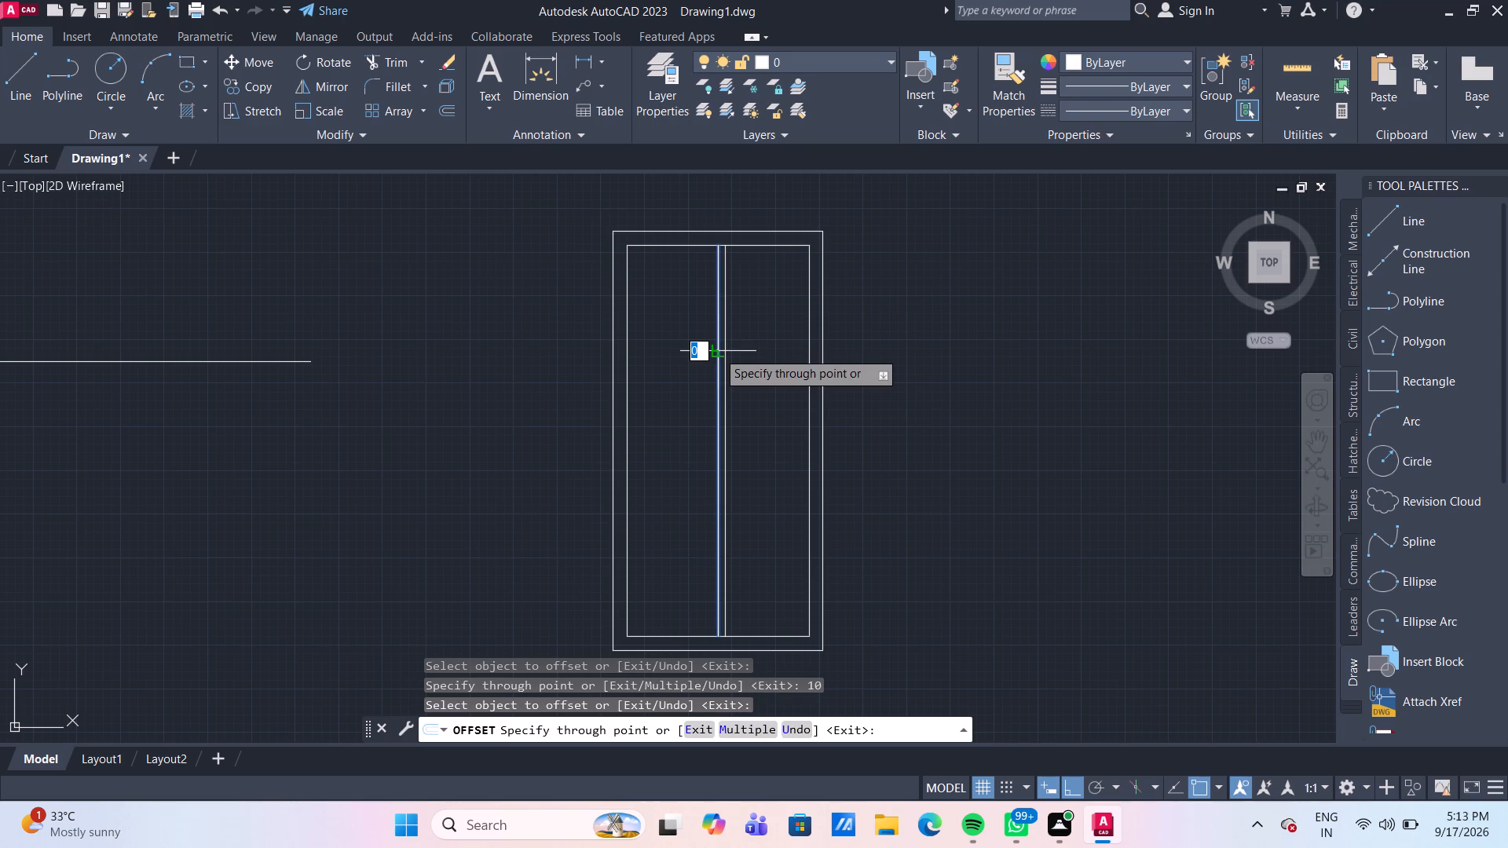
text(10)
key(Return)
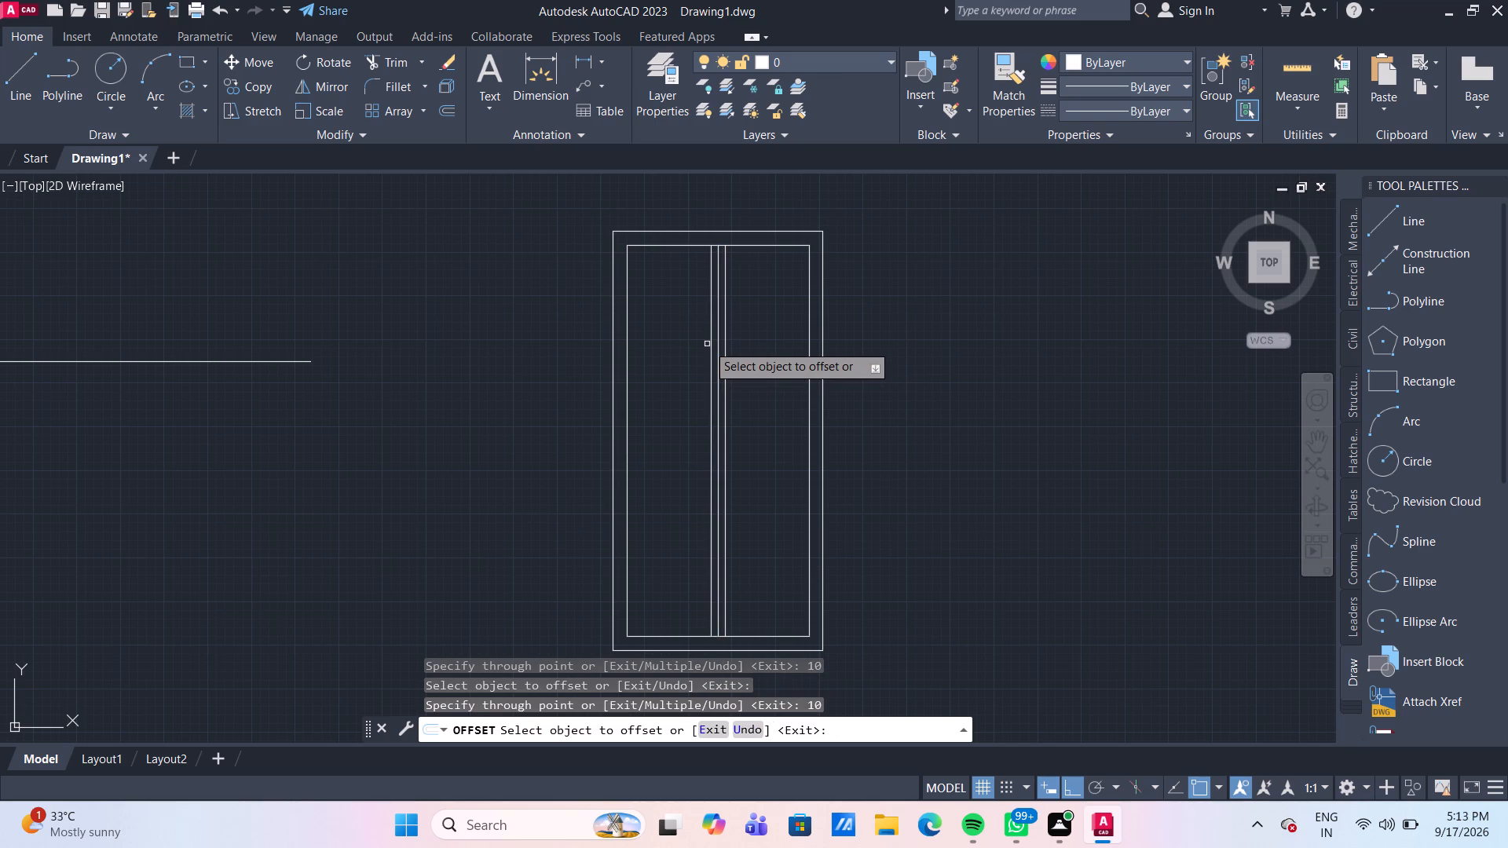
key(Escape)
Delete the original centre line between the two offset lines.
click(719, 351)
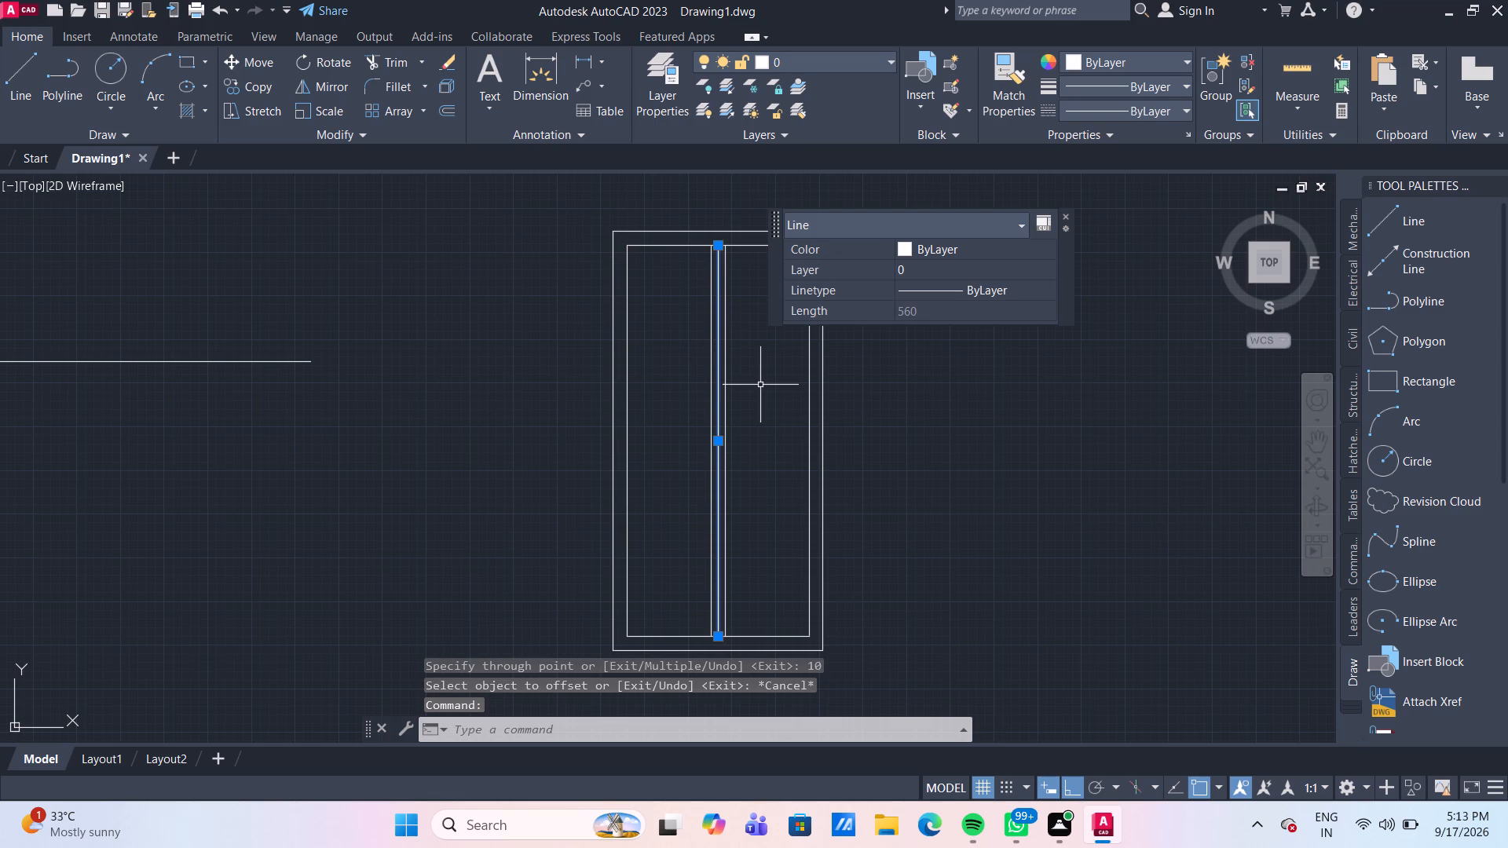
key(Delete)
Trim the inner rectangle's top and bottom edges between the two central vertical lines to form two separate panes.
middle_drag(762, 466, 749, 419)
text(TR)
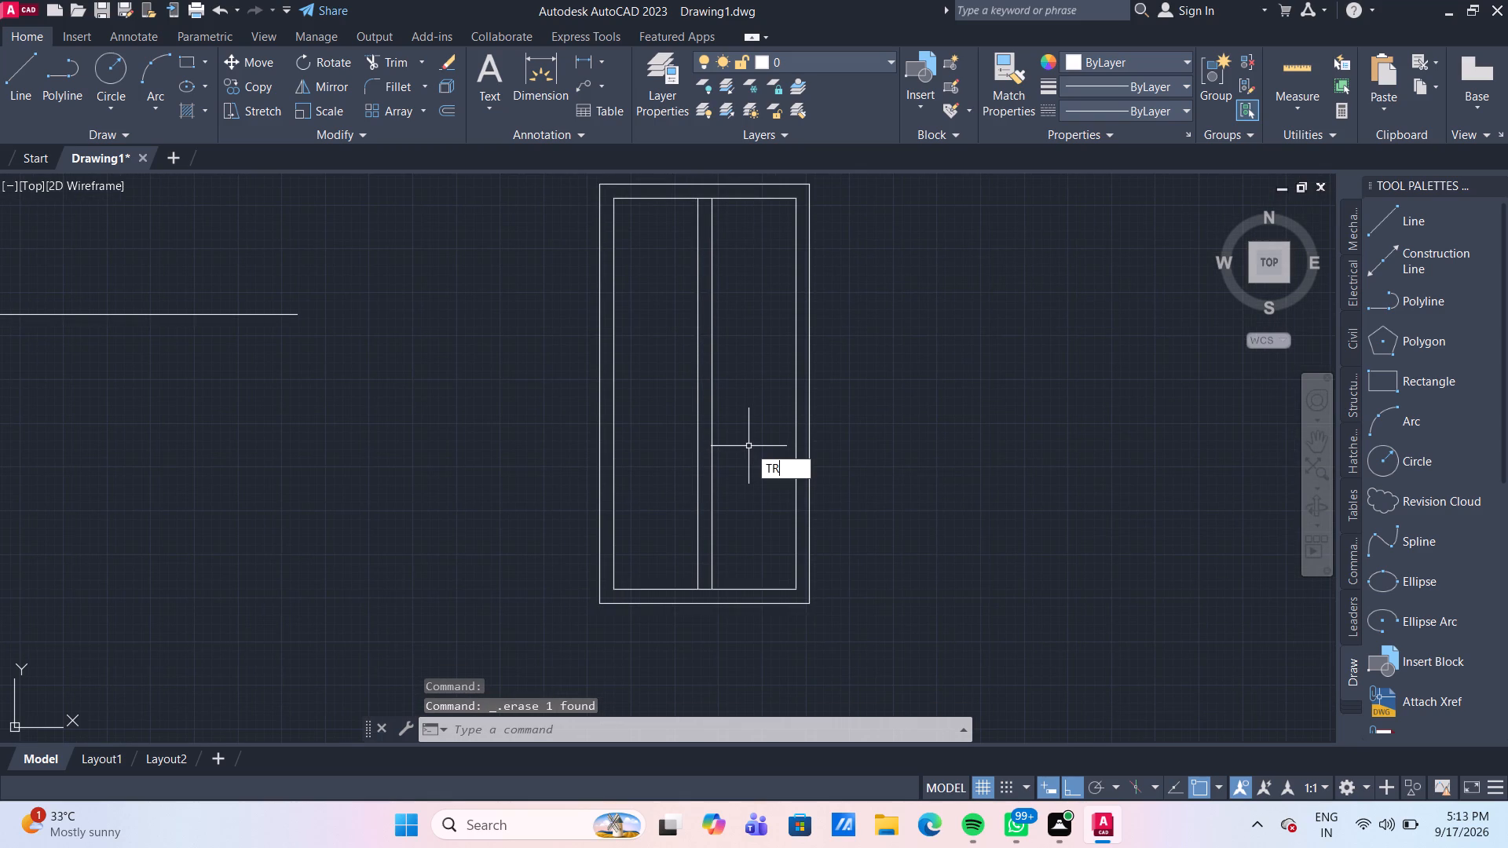
key(Return)
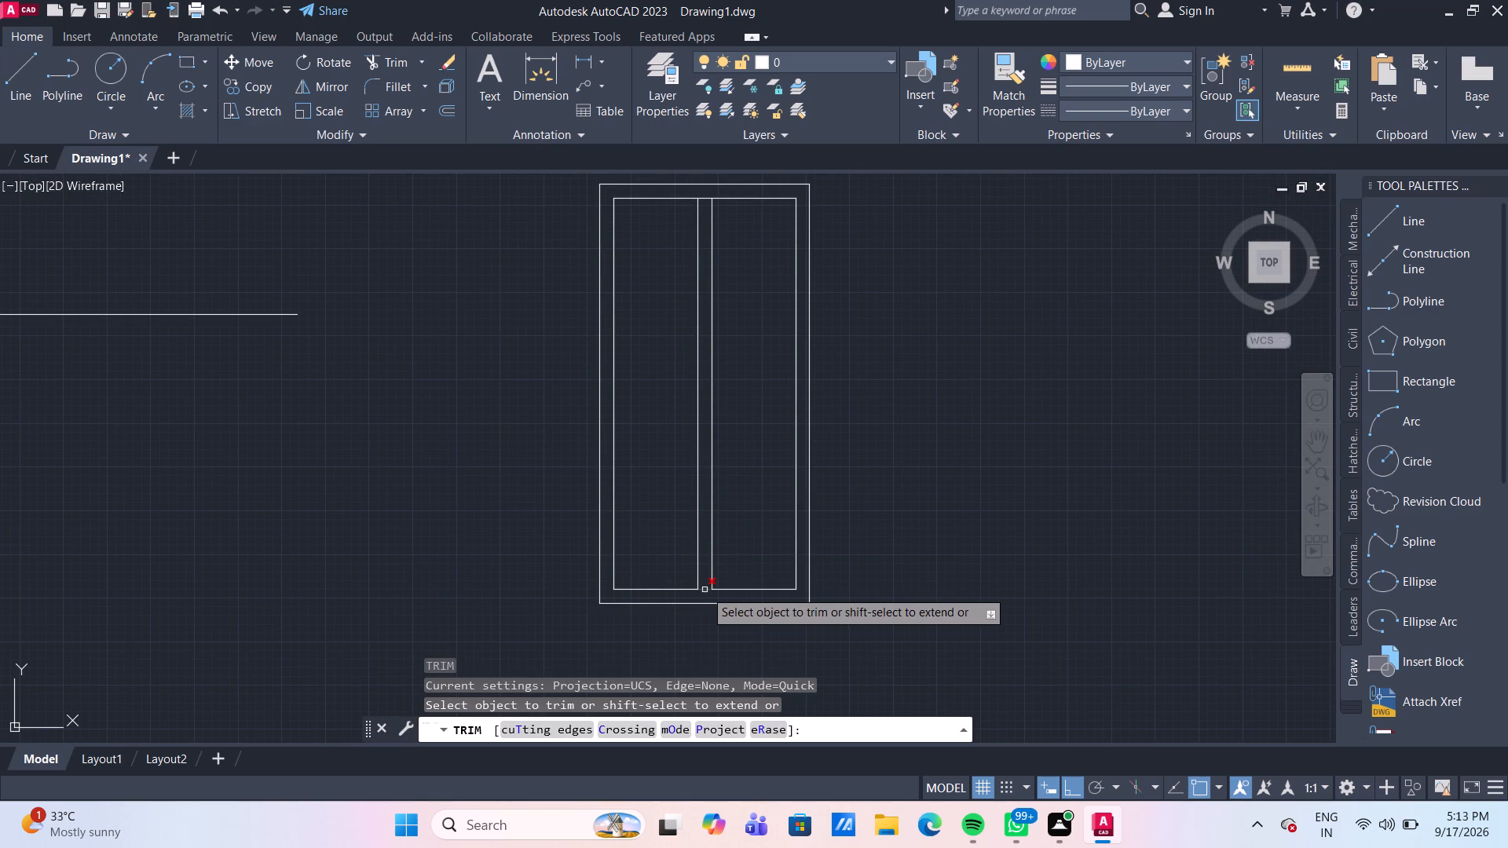
click(705, 590)
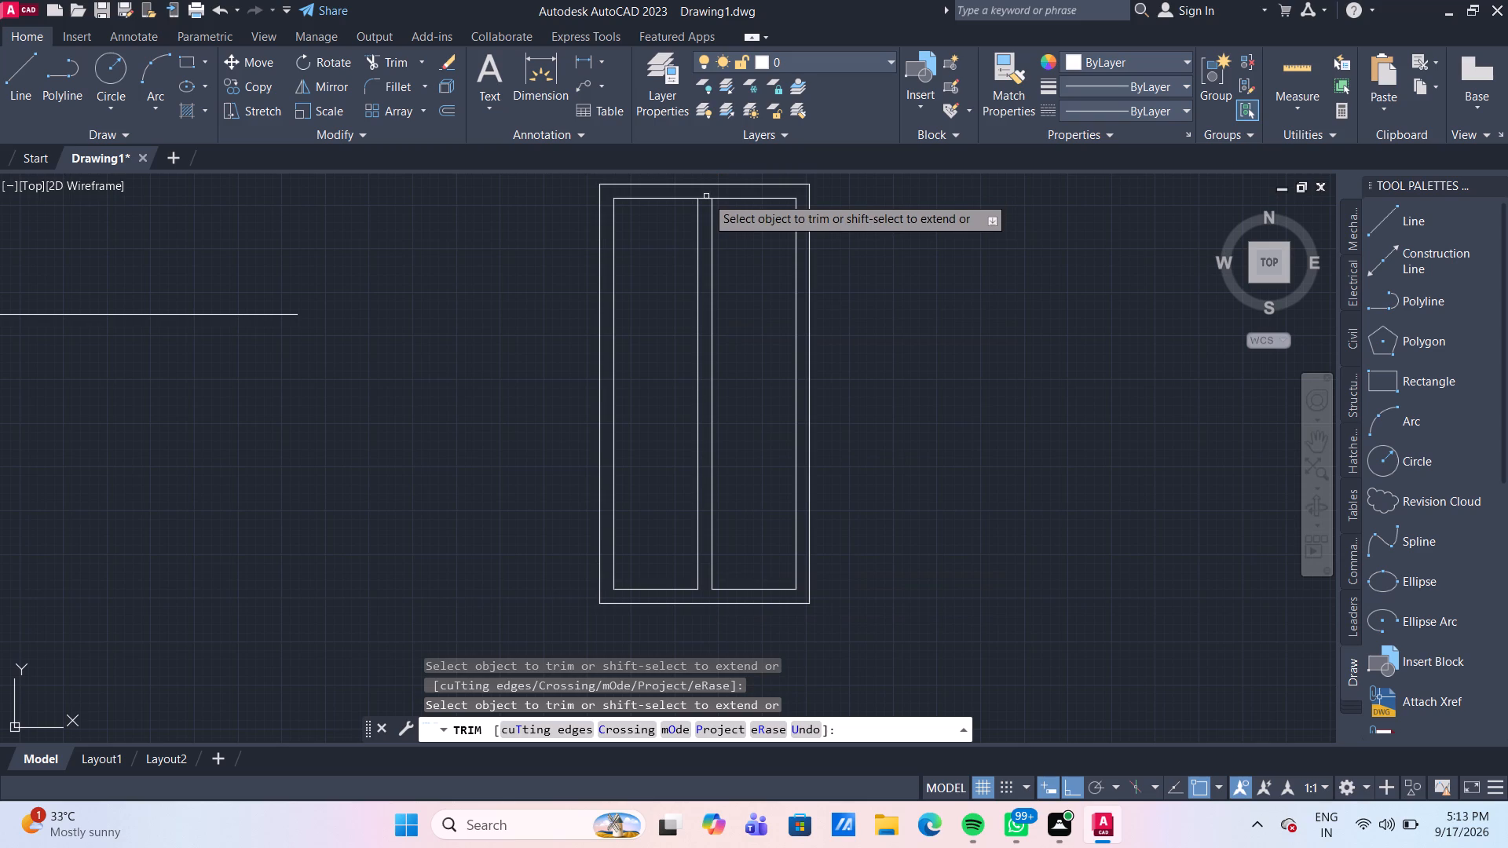
click(705, 201)
scroll(932, 272, down, 3)
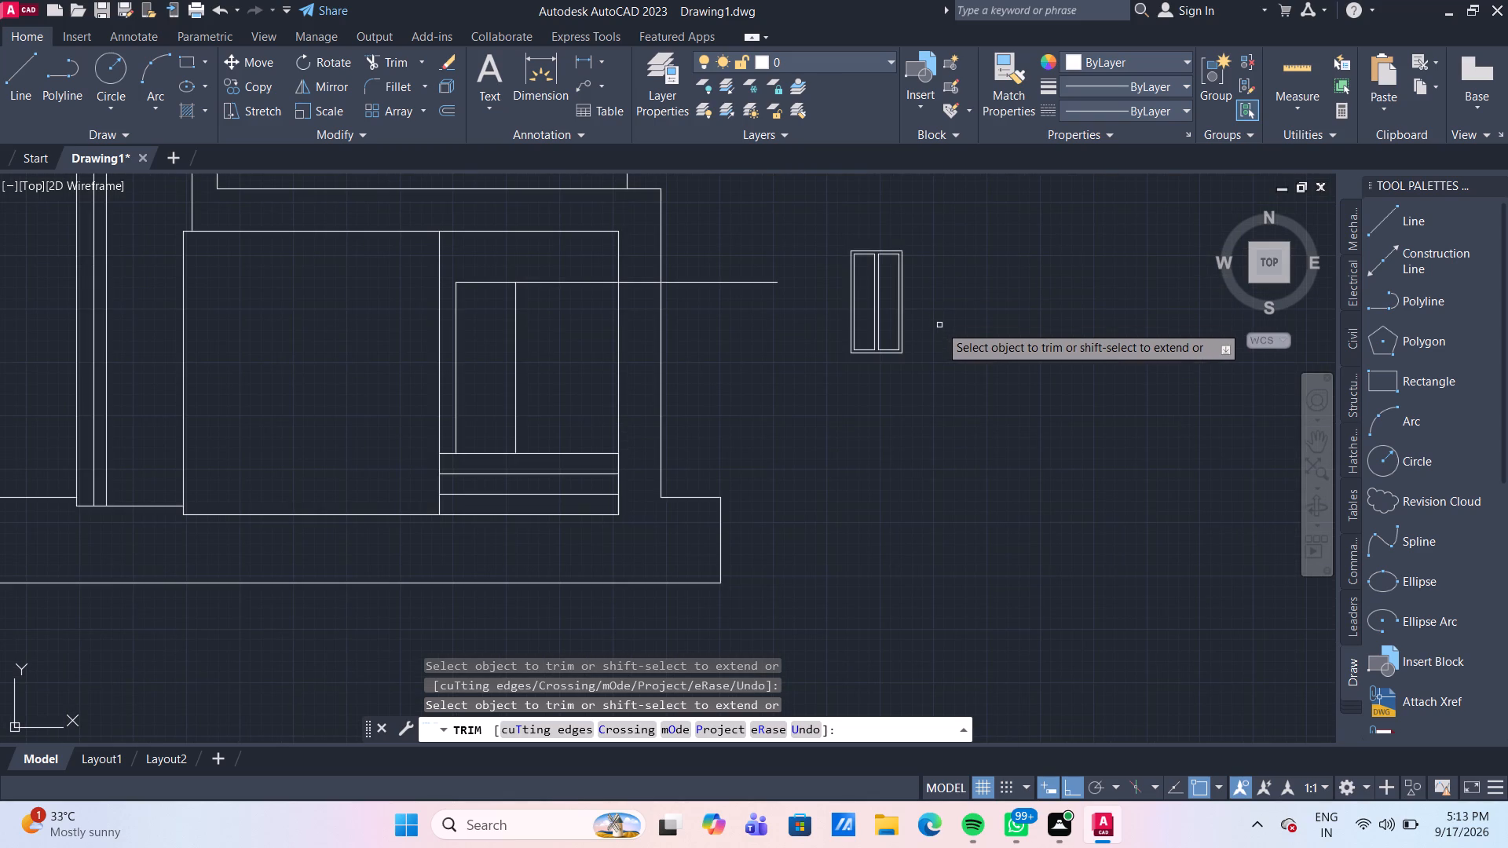
key(Escape)
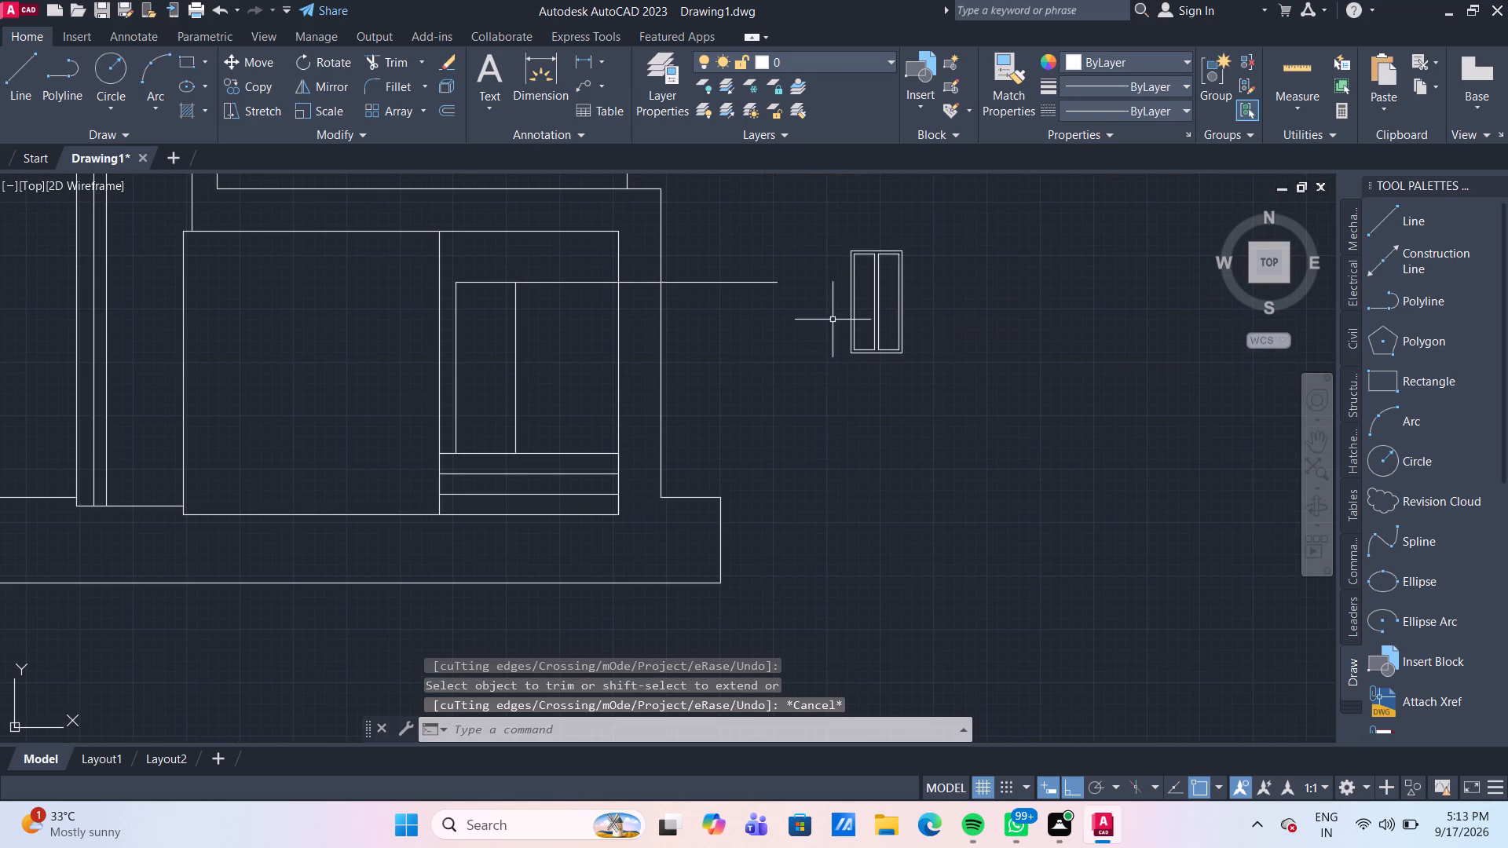
Draw a 150 mm guide line east from the top of the tall narrow opening's east side, continuing with a short vertical line upward.
scroll(574, 282, up, 1)
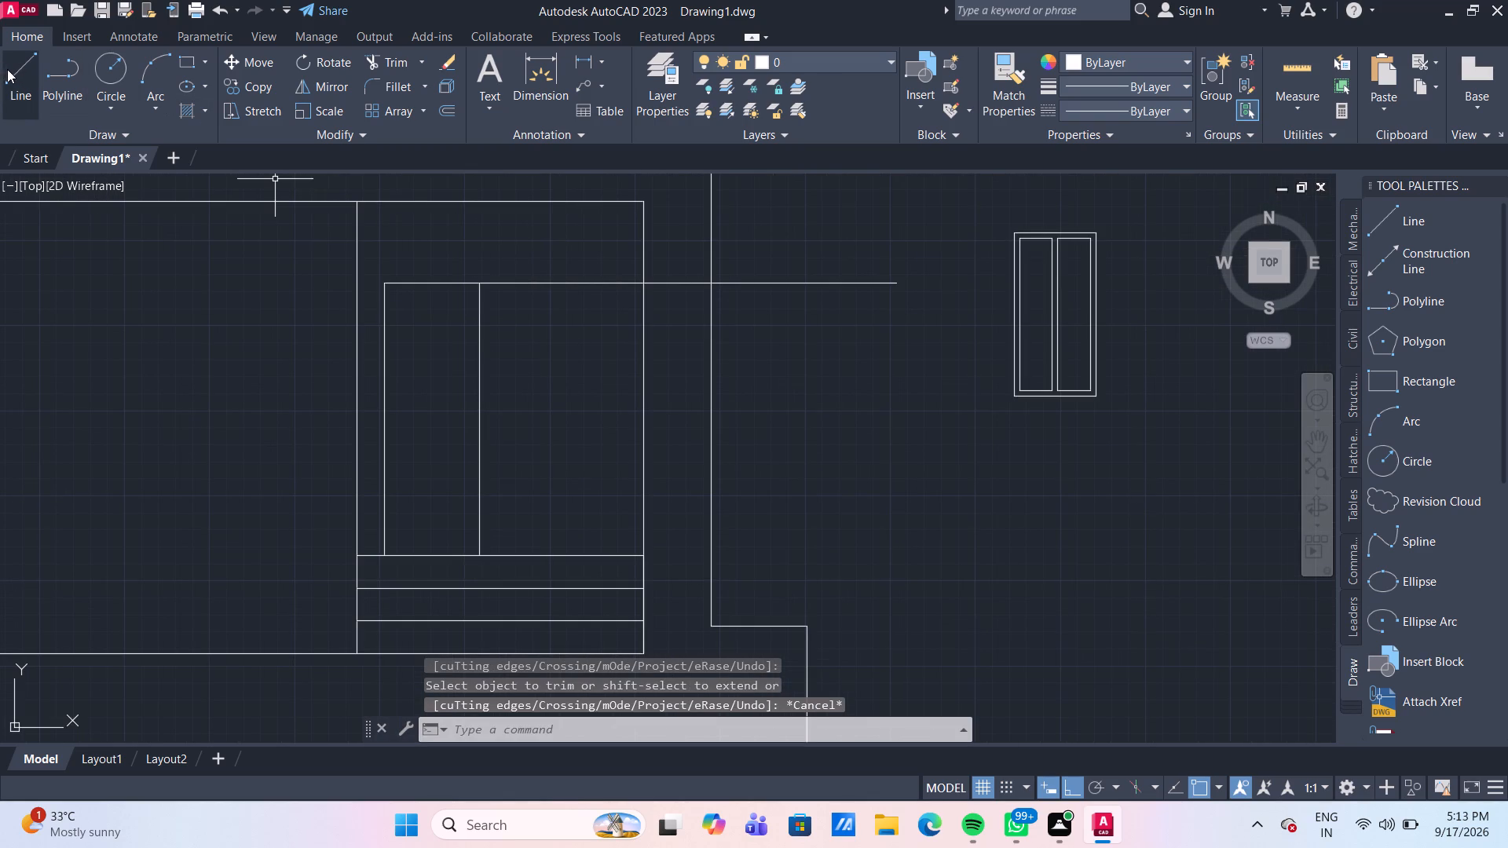
click(16, 75)
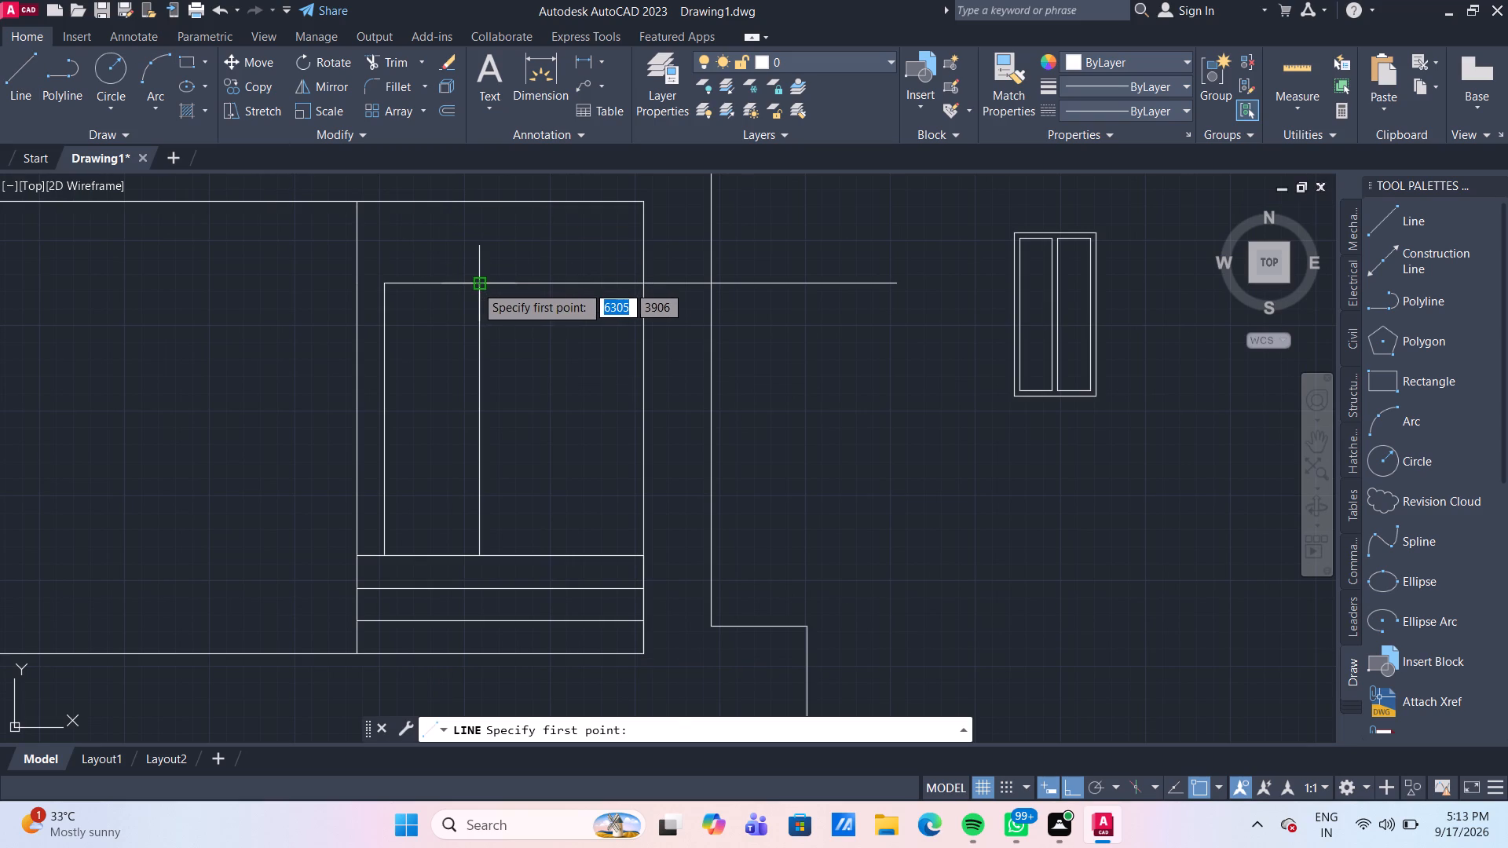
click(475, 285)
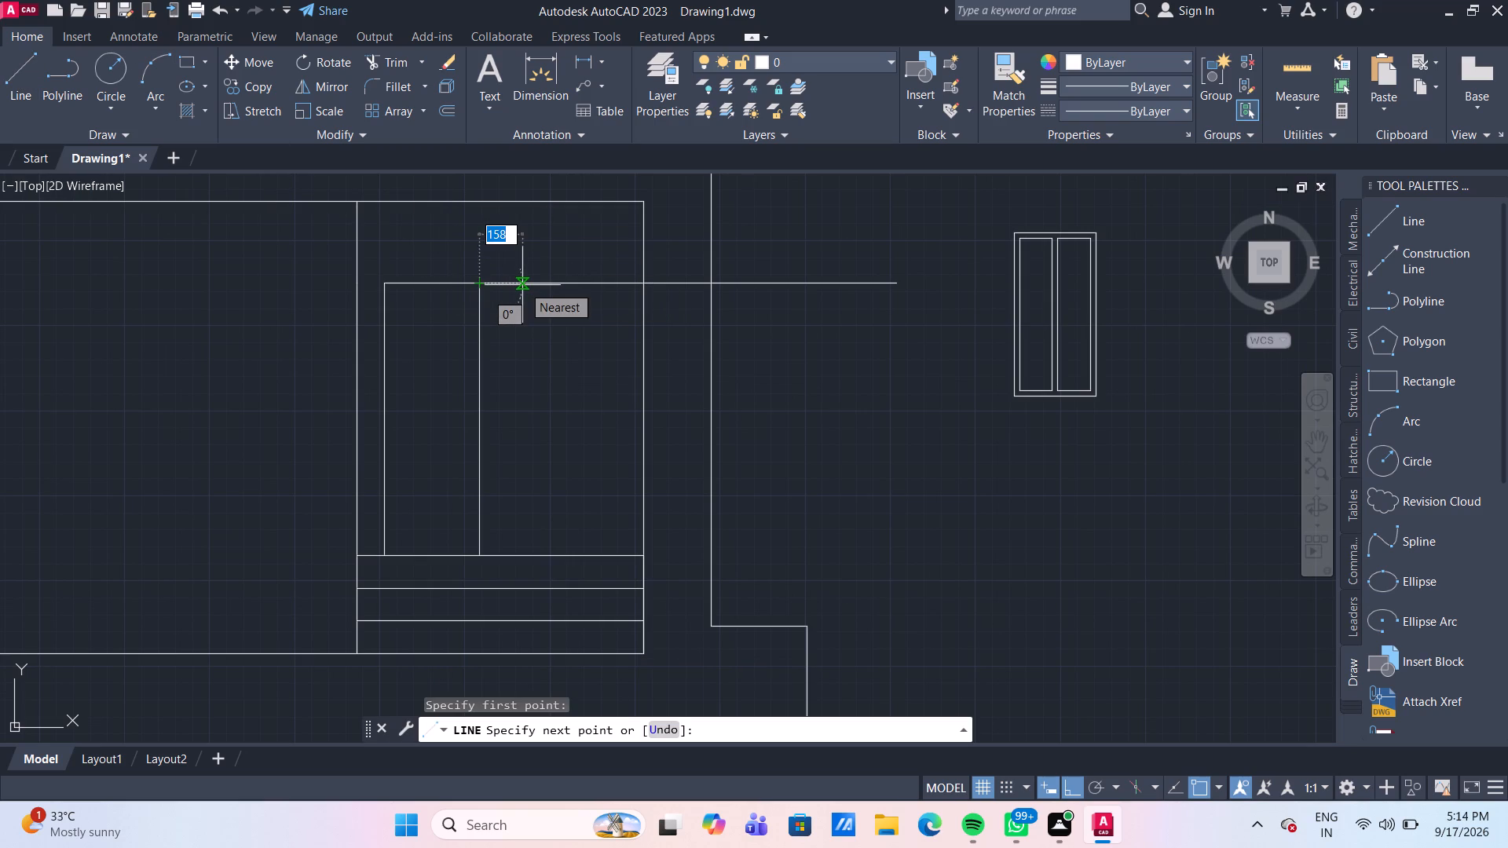
text(150)
key(Return)
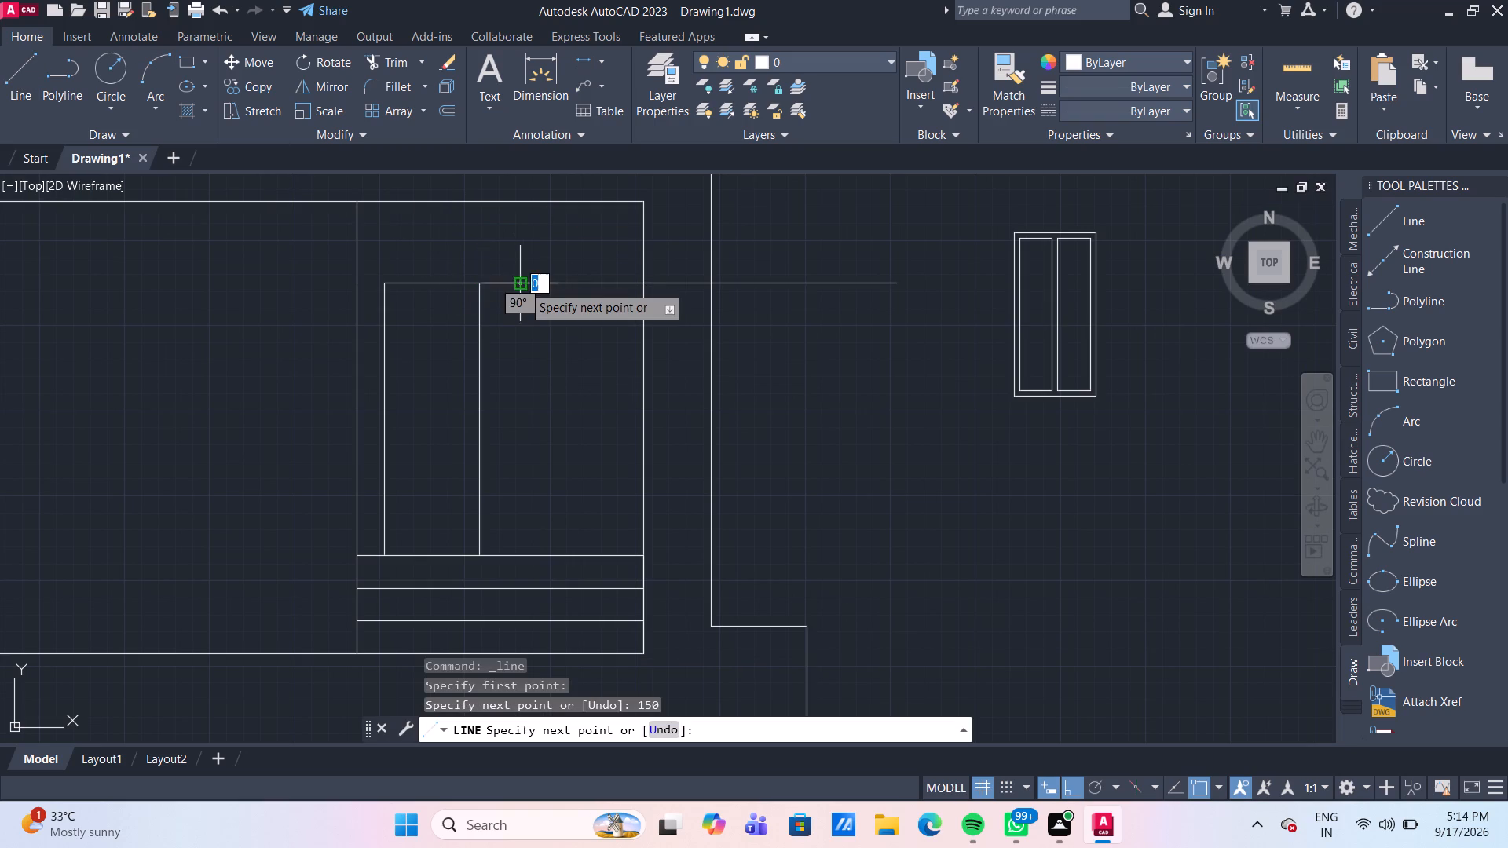
click(520, 226)
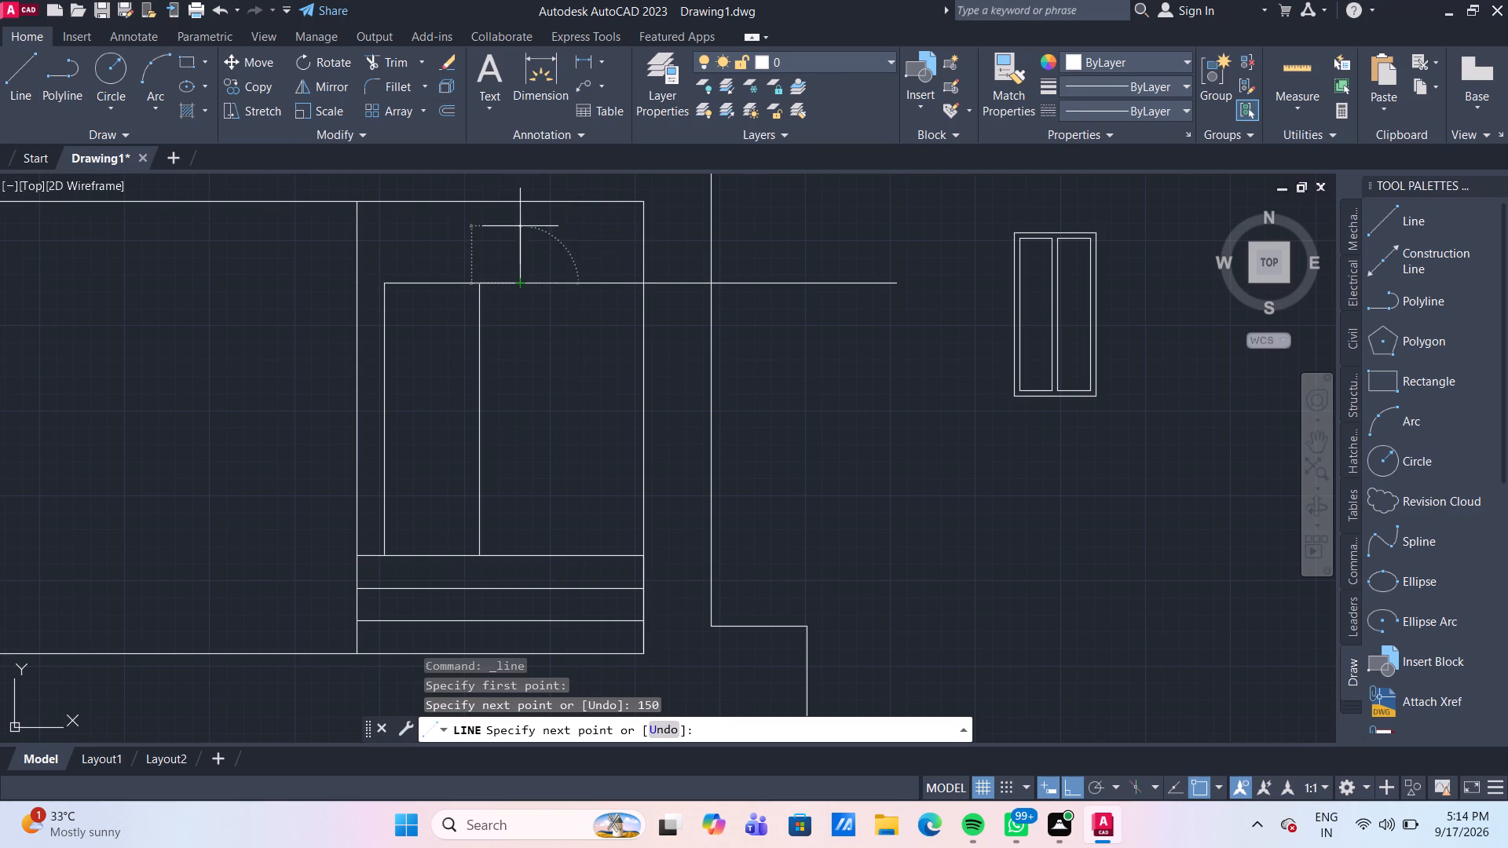
key(Escape)
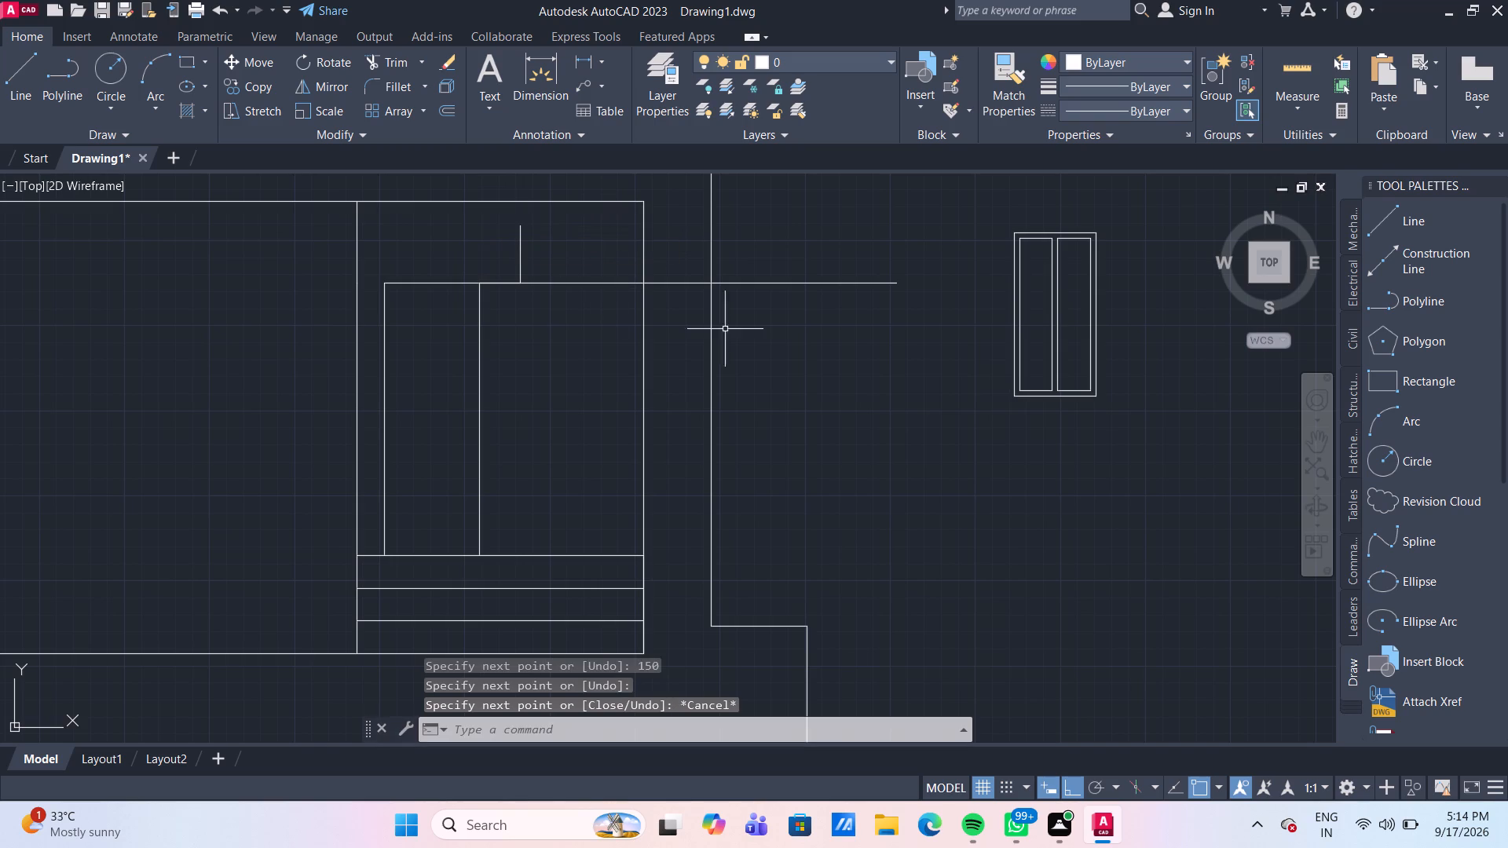
Copy the two-pane framed rectangle from its top-left corner to the east end of the 150 mm guide line.
drag(1156, 455, 1132, 416)
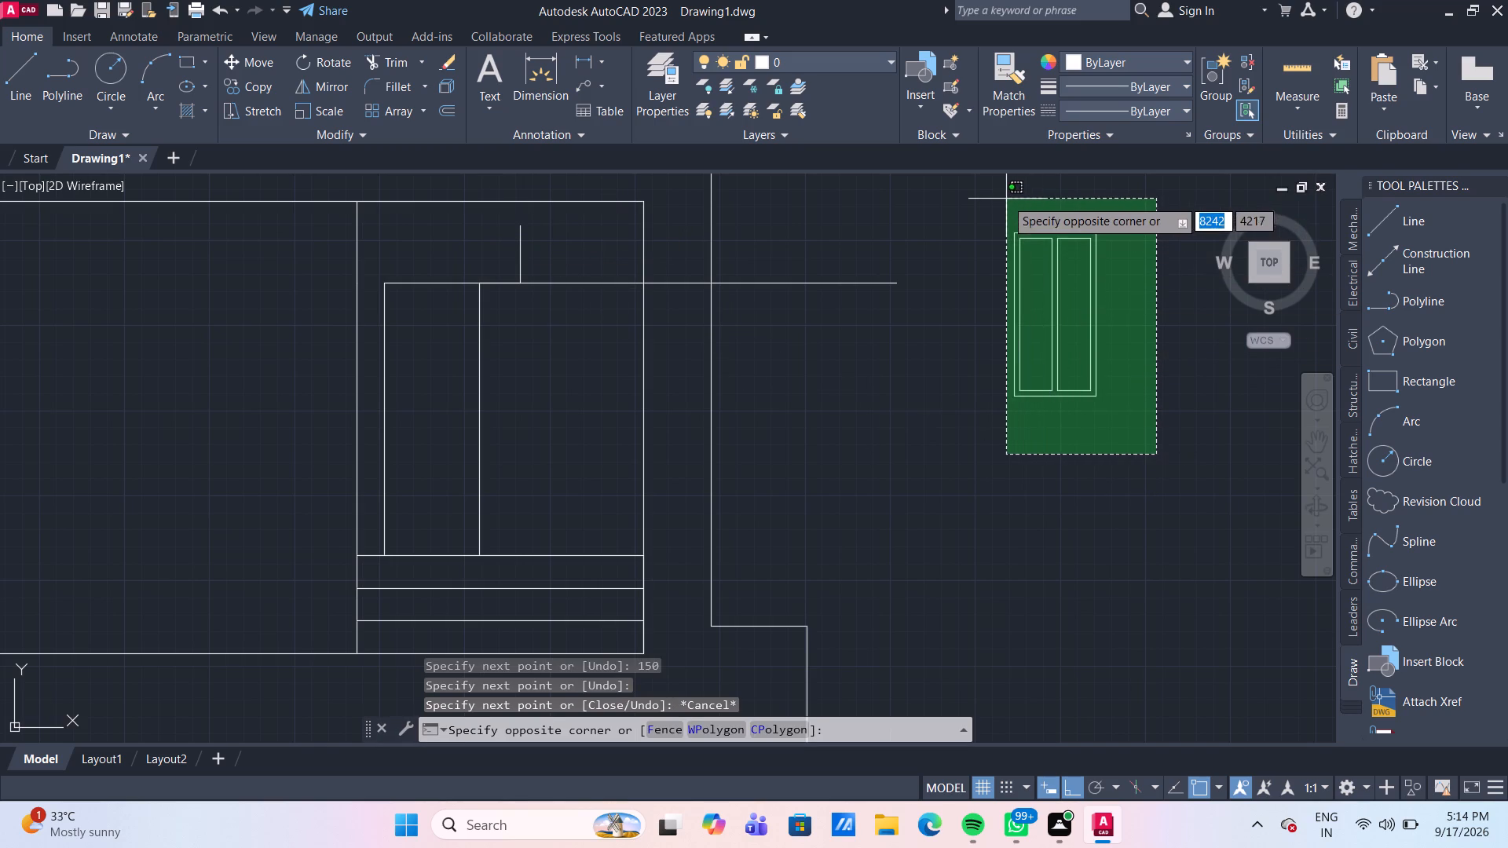
click(996, 199)
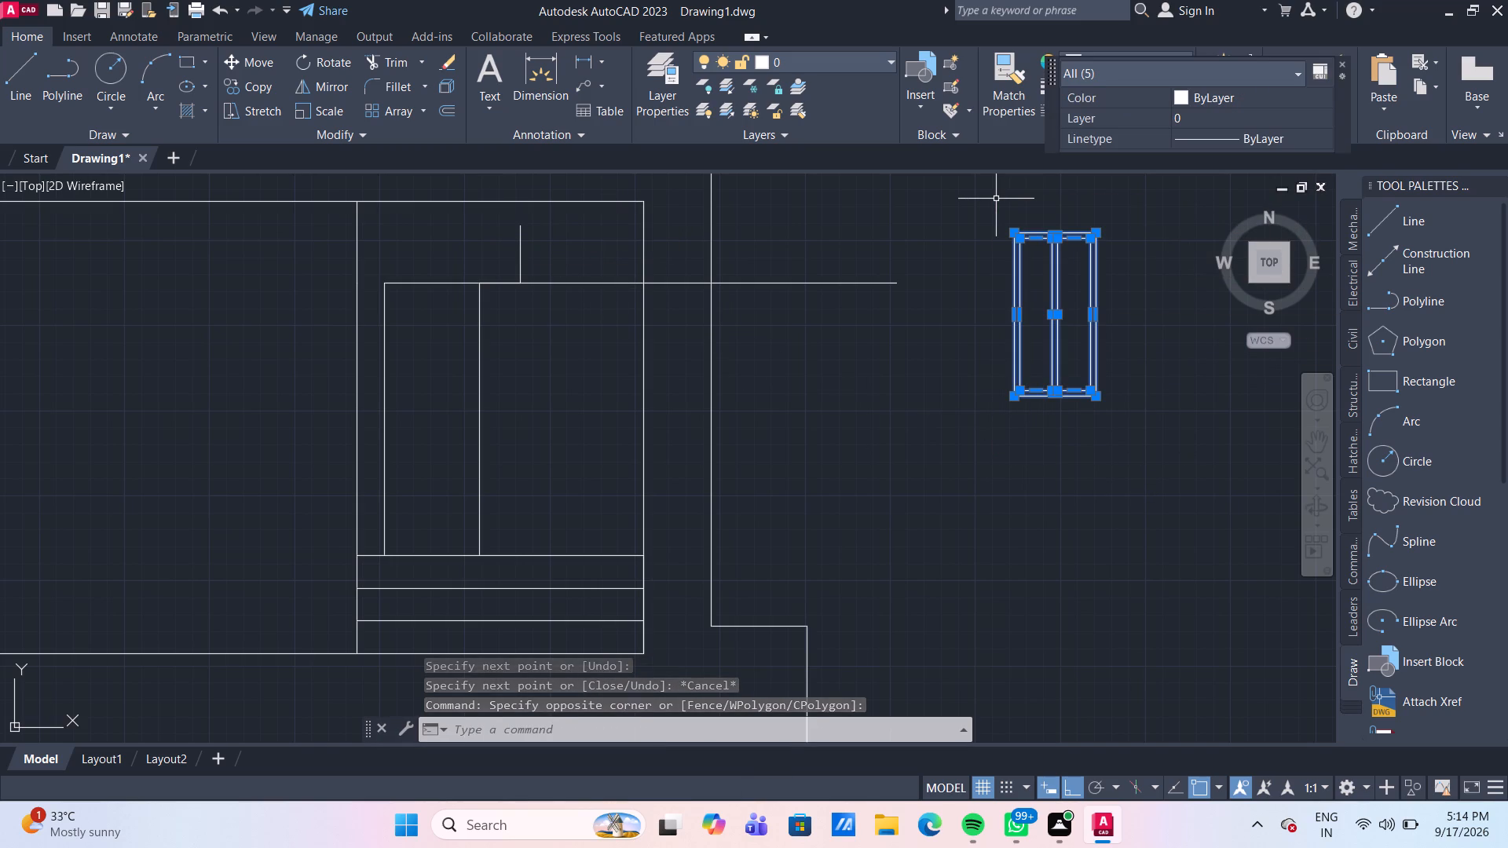
text(CO)
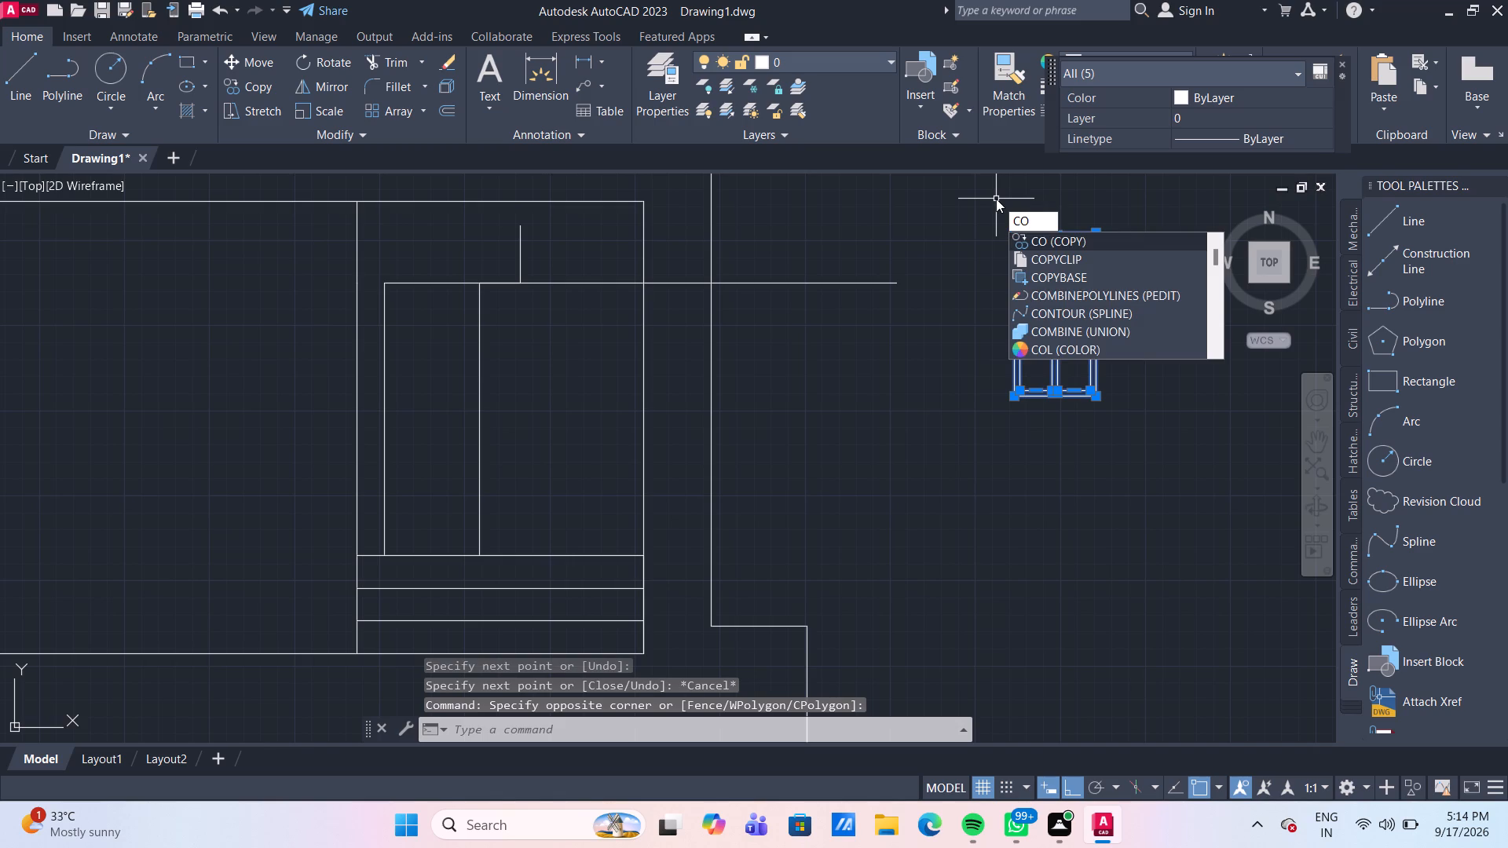
key(Return)
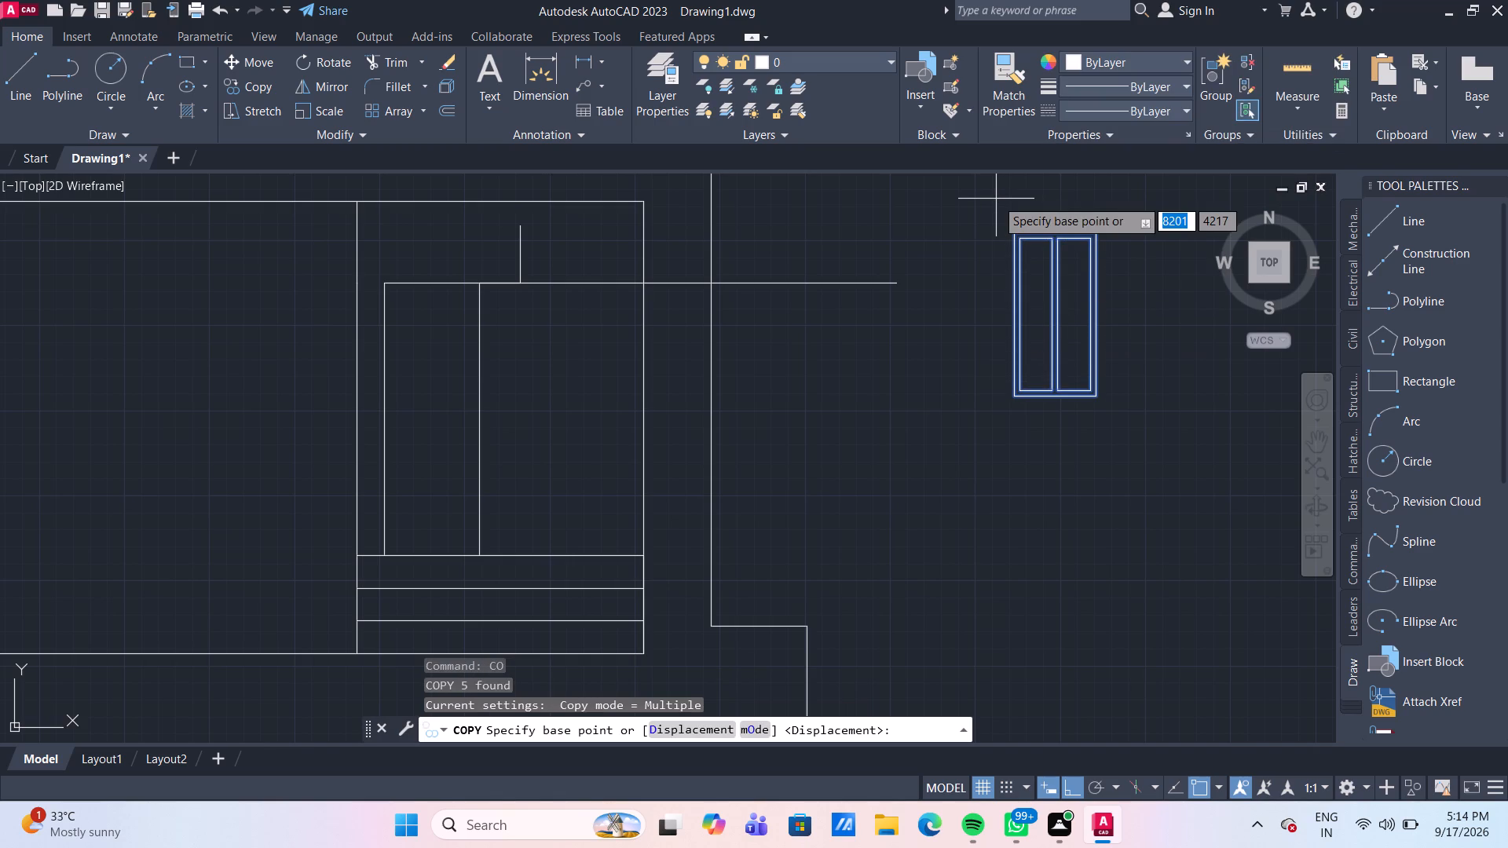
click(1012, 231)
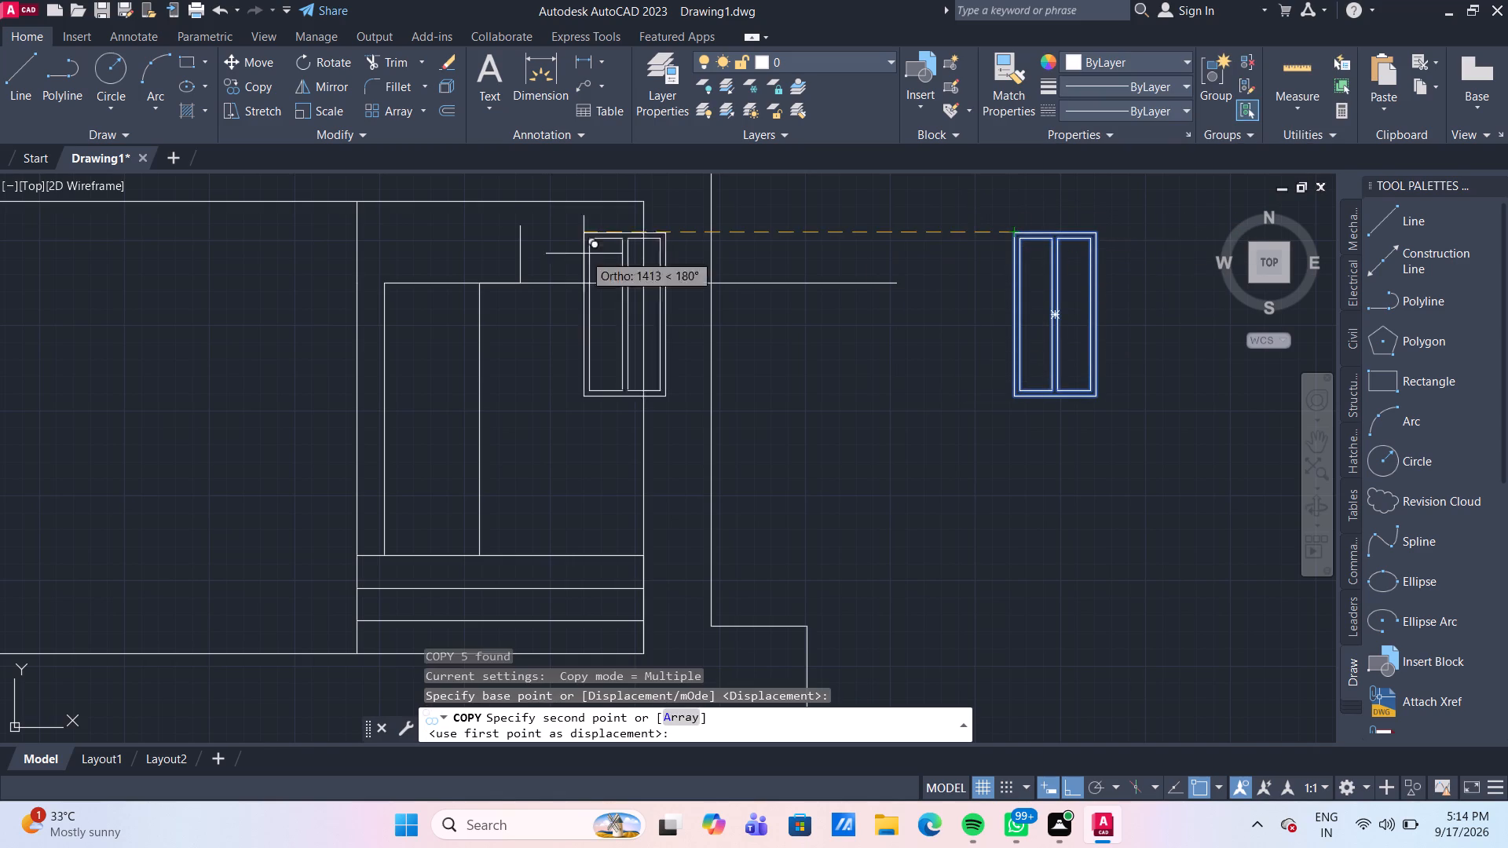
scroll(520, 259, up, 2)
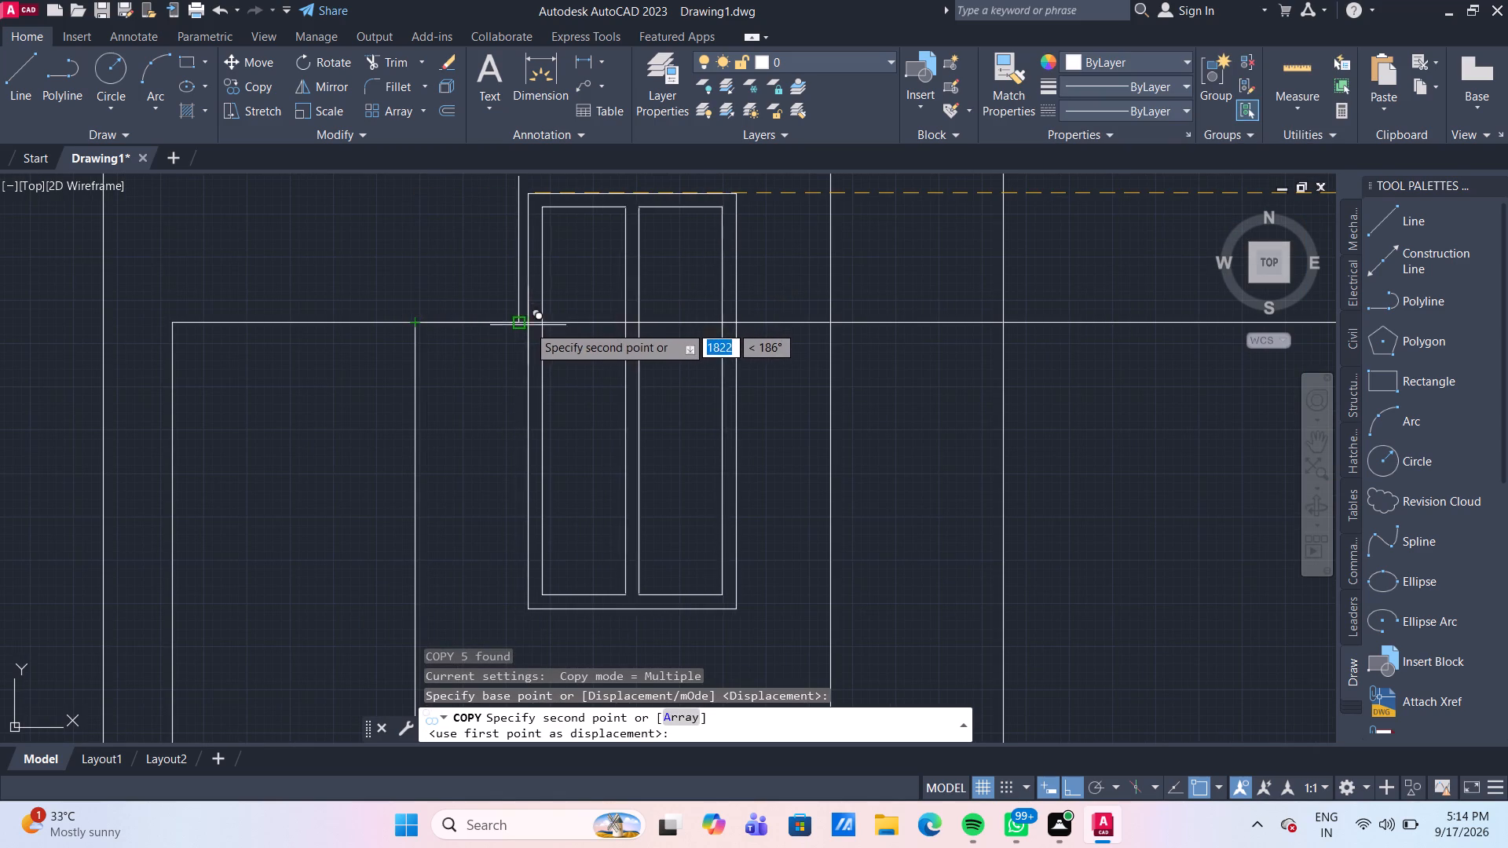
click(522, 323)
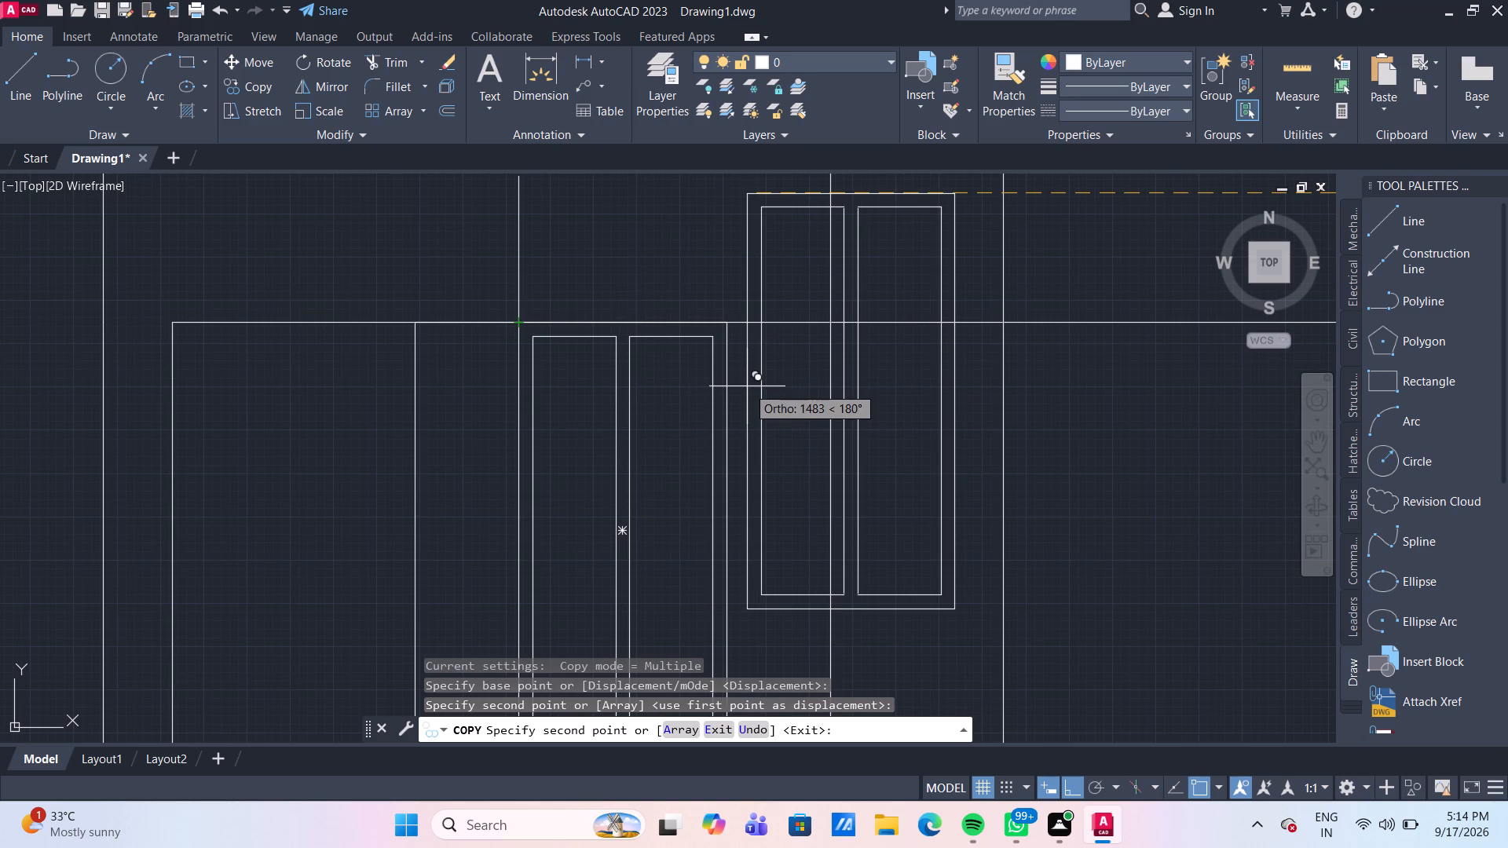
key(Escape)
Delete the 150 mm guide line, the short vertical line and the long horizontal line running across the top of the narrow opening.
click(481, 354)
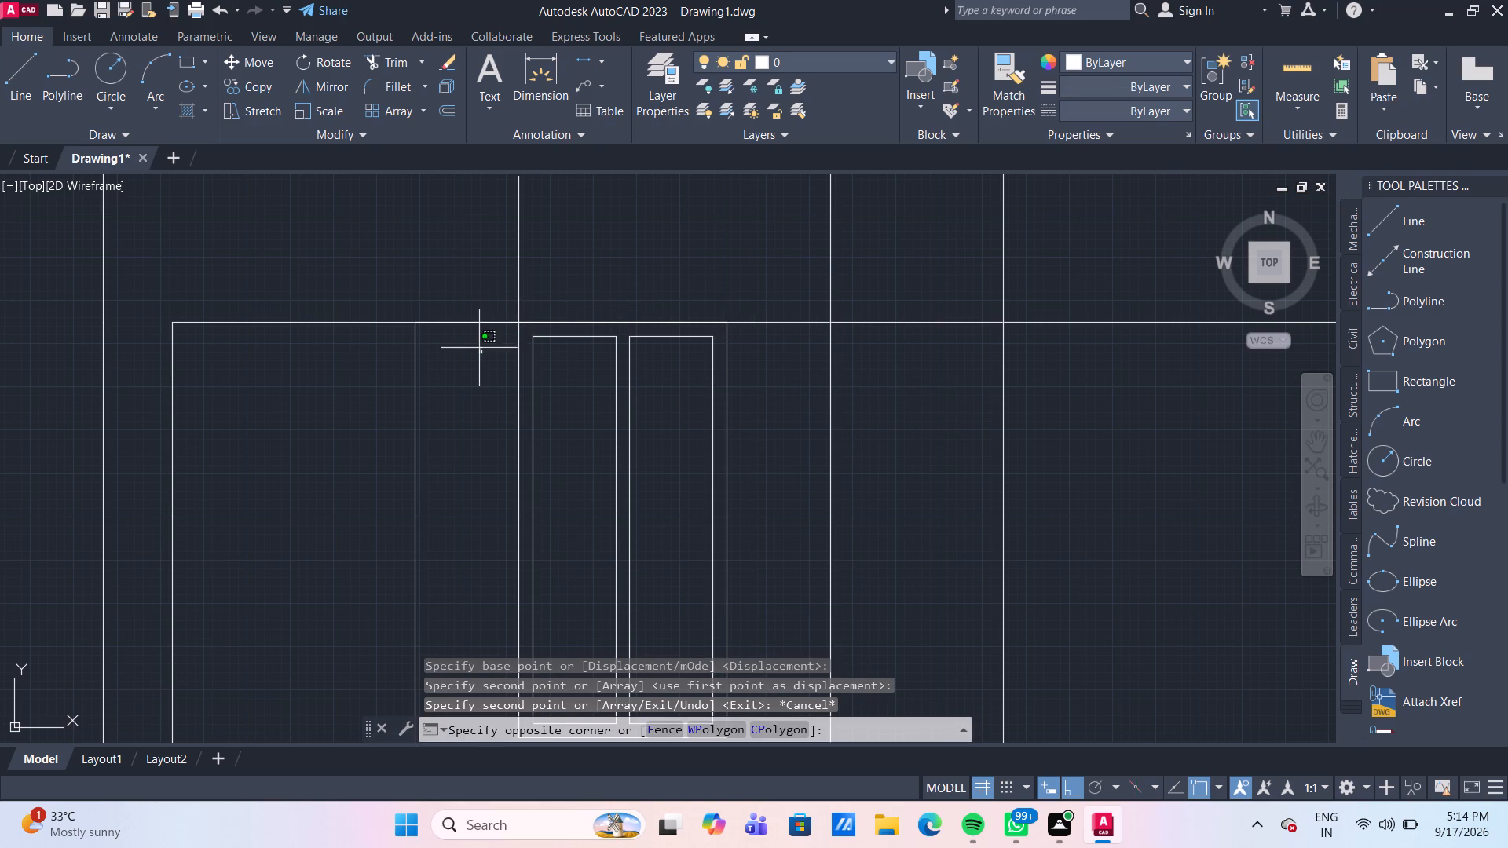
click(473, 302)
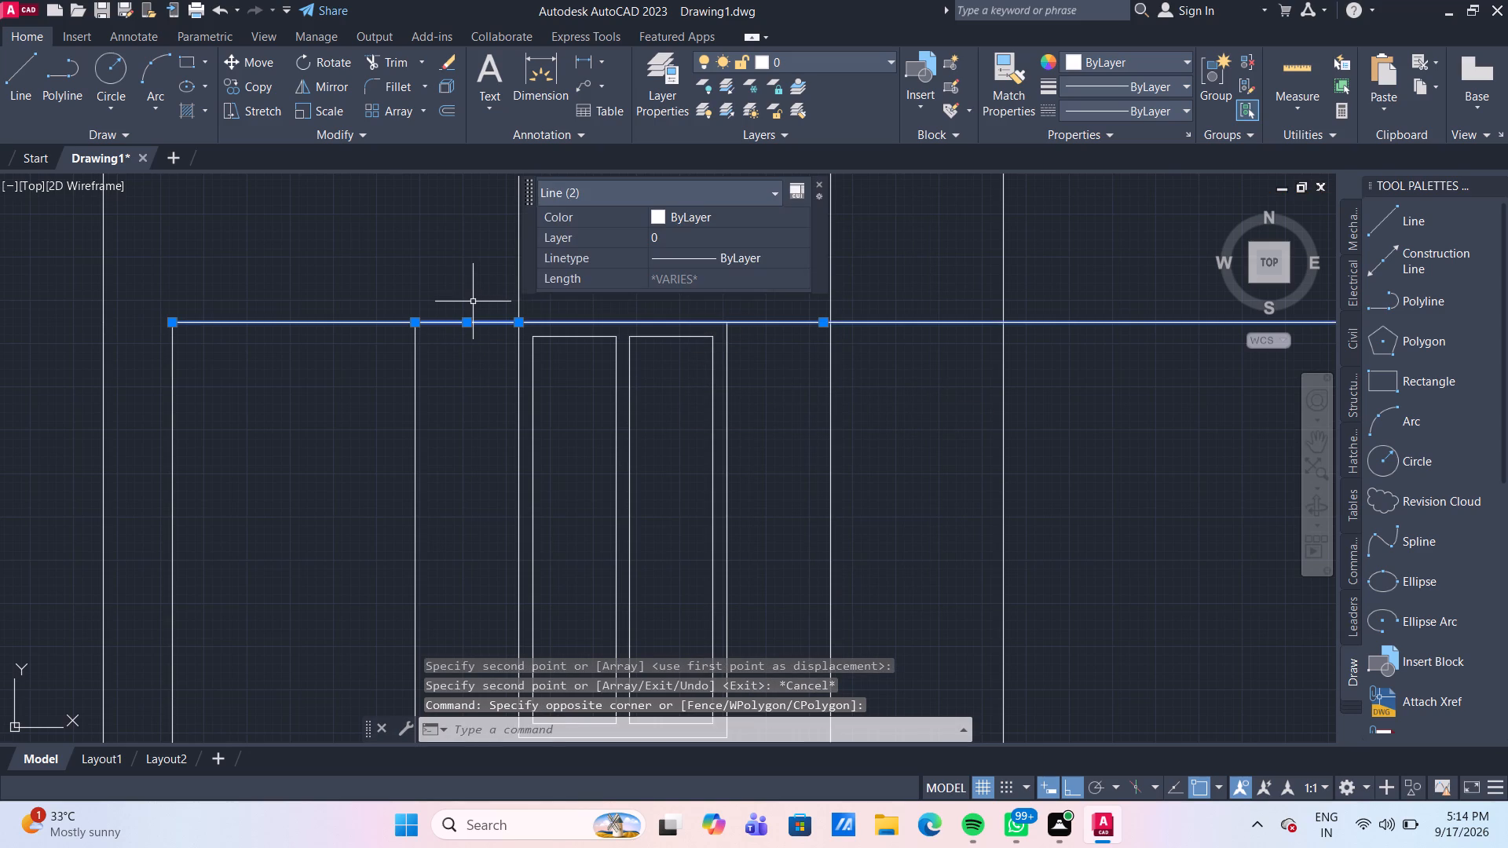
middle_drag(473, 302, 463, 368)
click(510, 337)
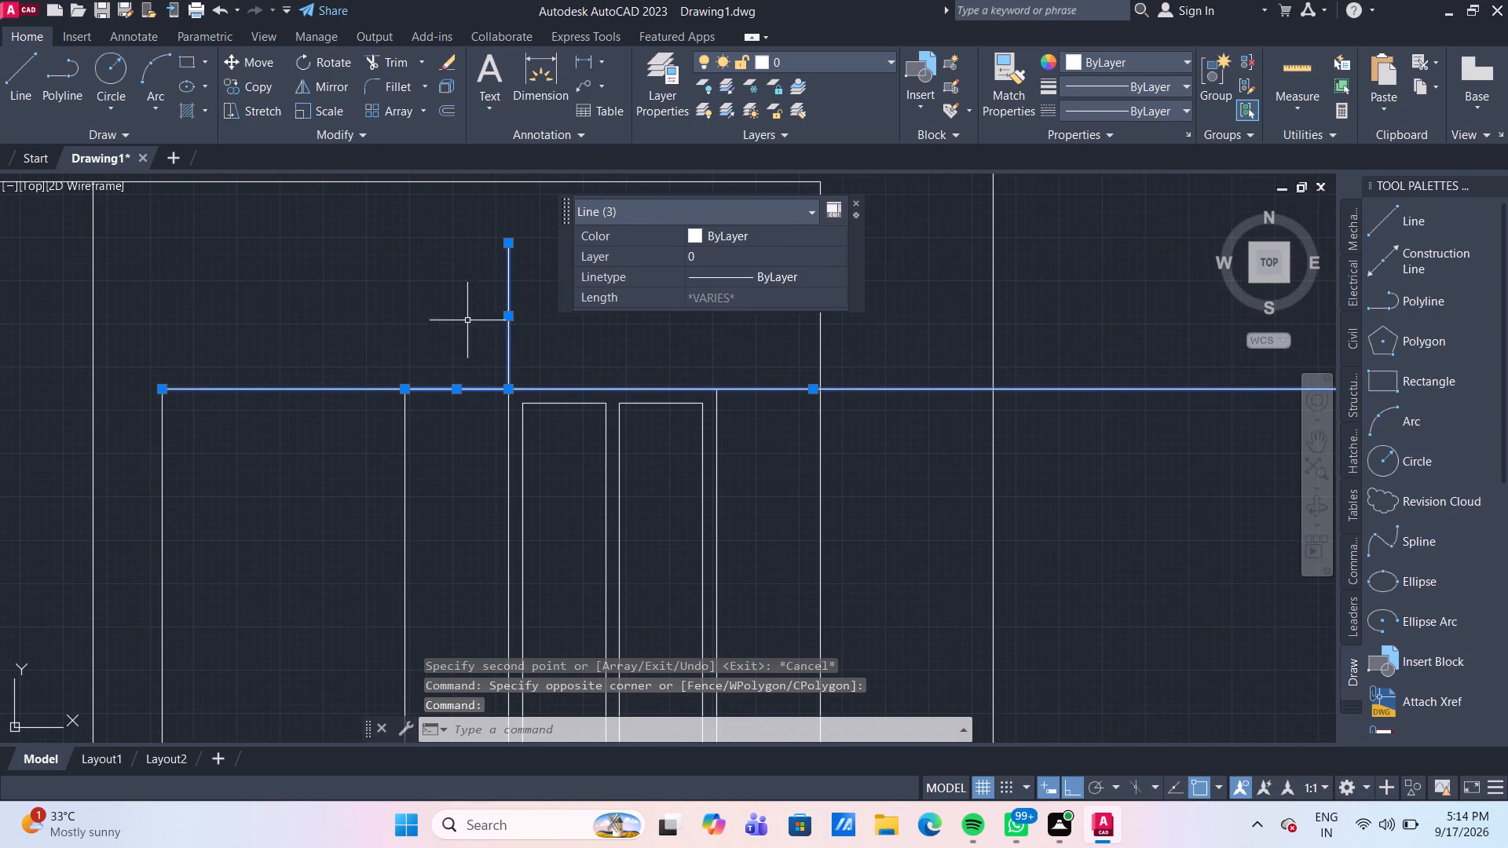
key(Delete)
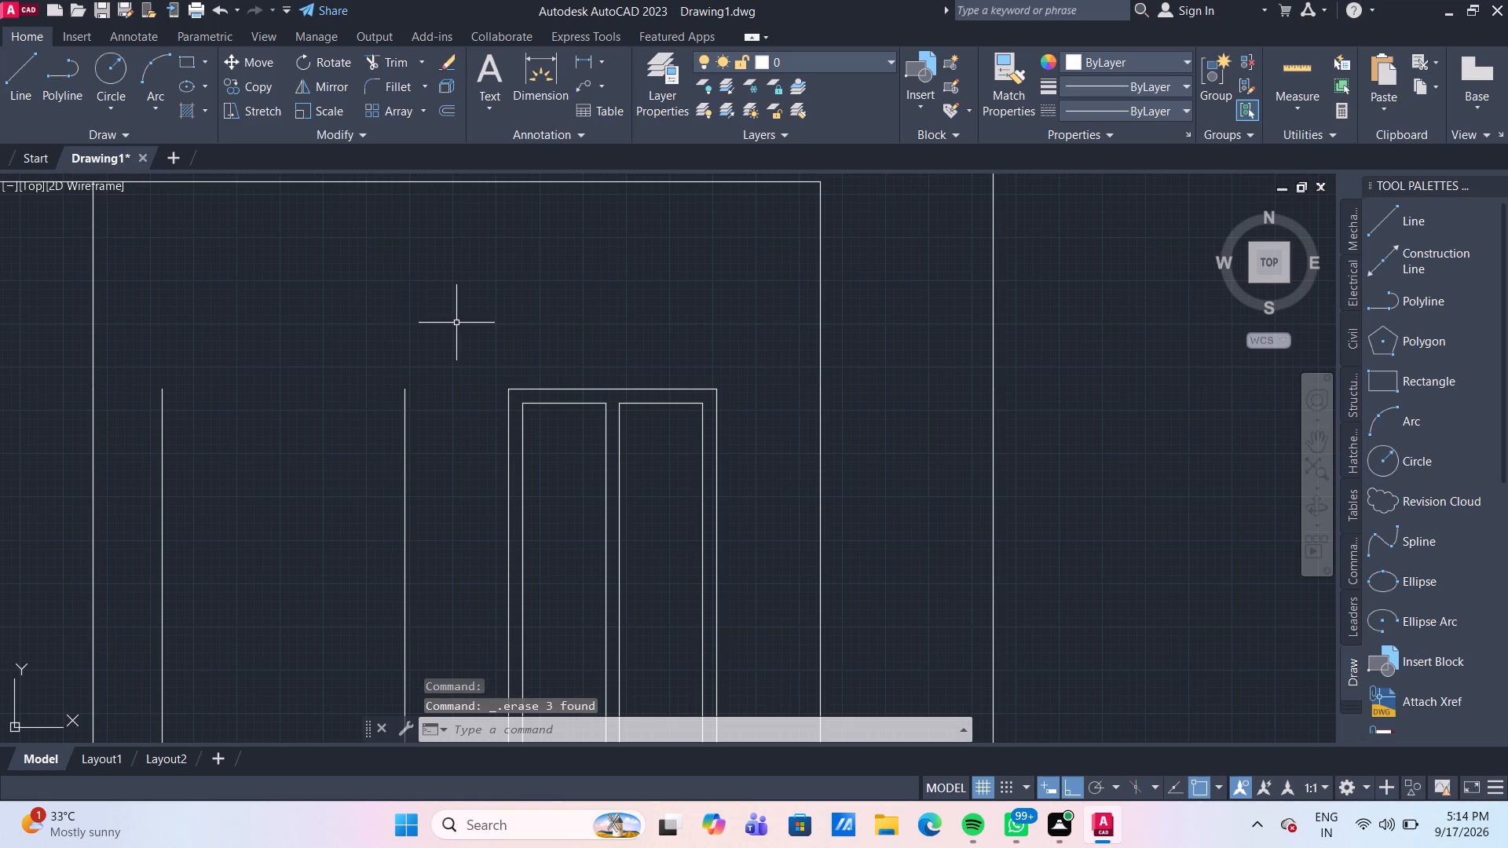
Draw a horizontal line closing the top of the tall narrow opening between its two vertical sides.
click(20, 64)
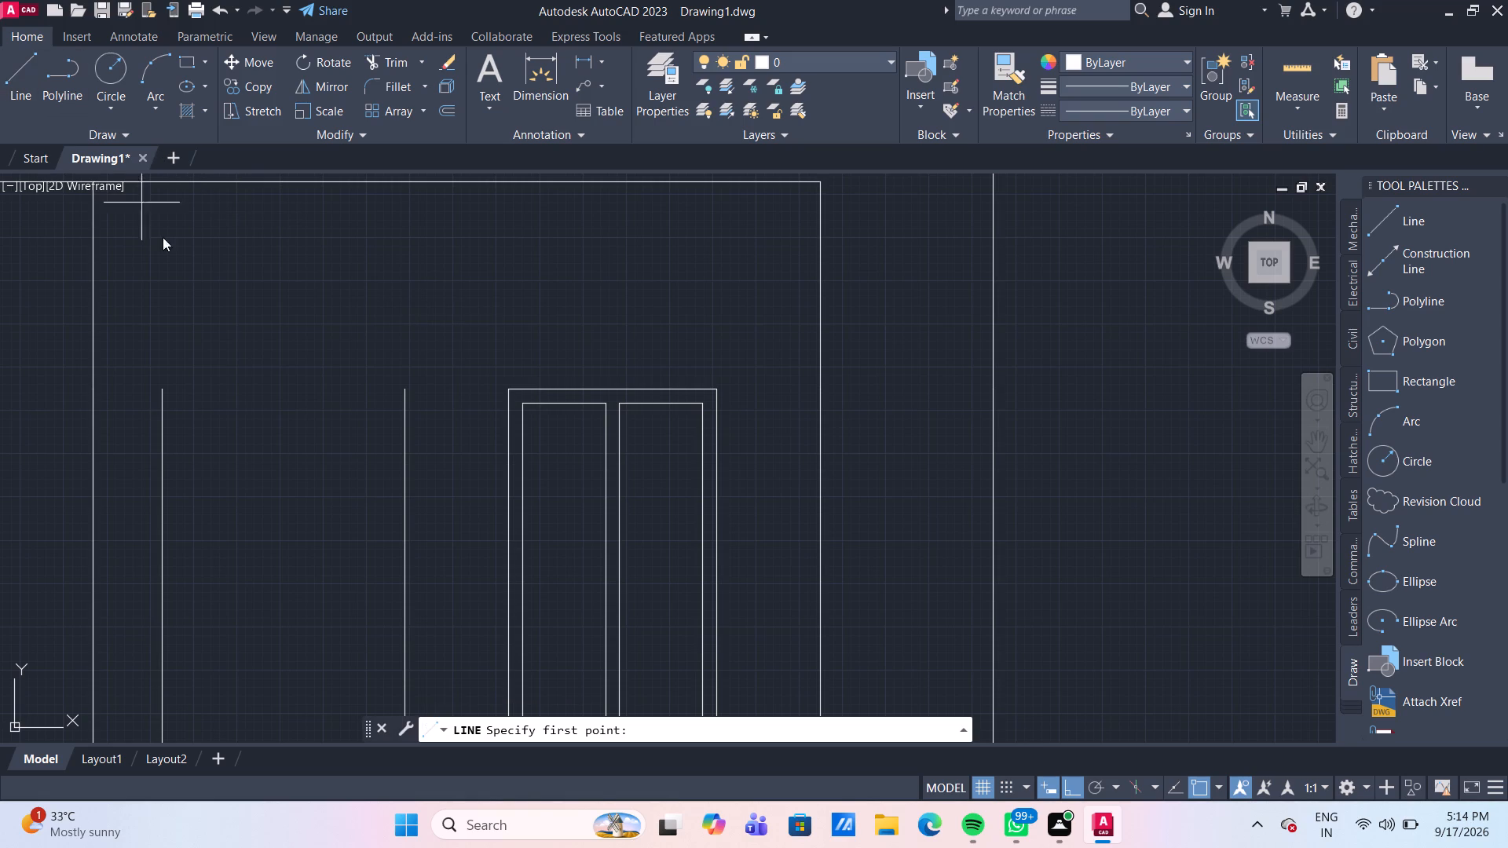
click(163, 392)
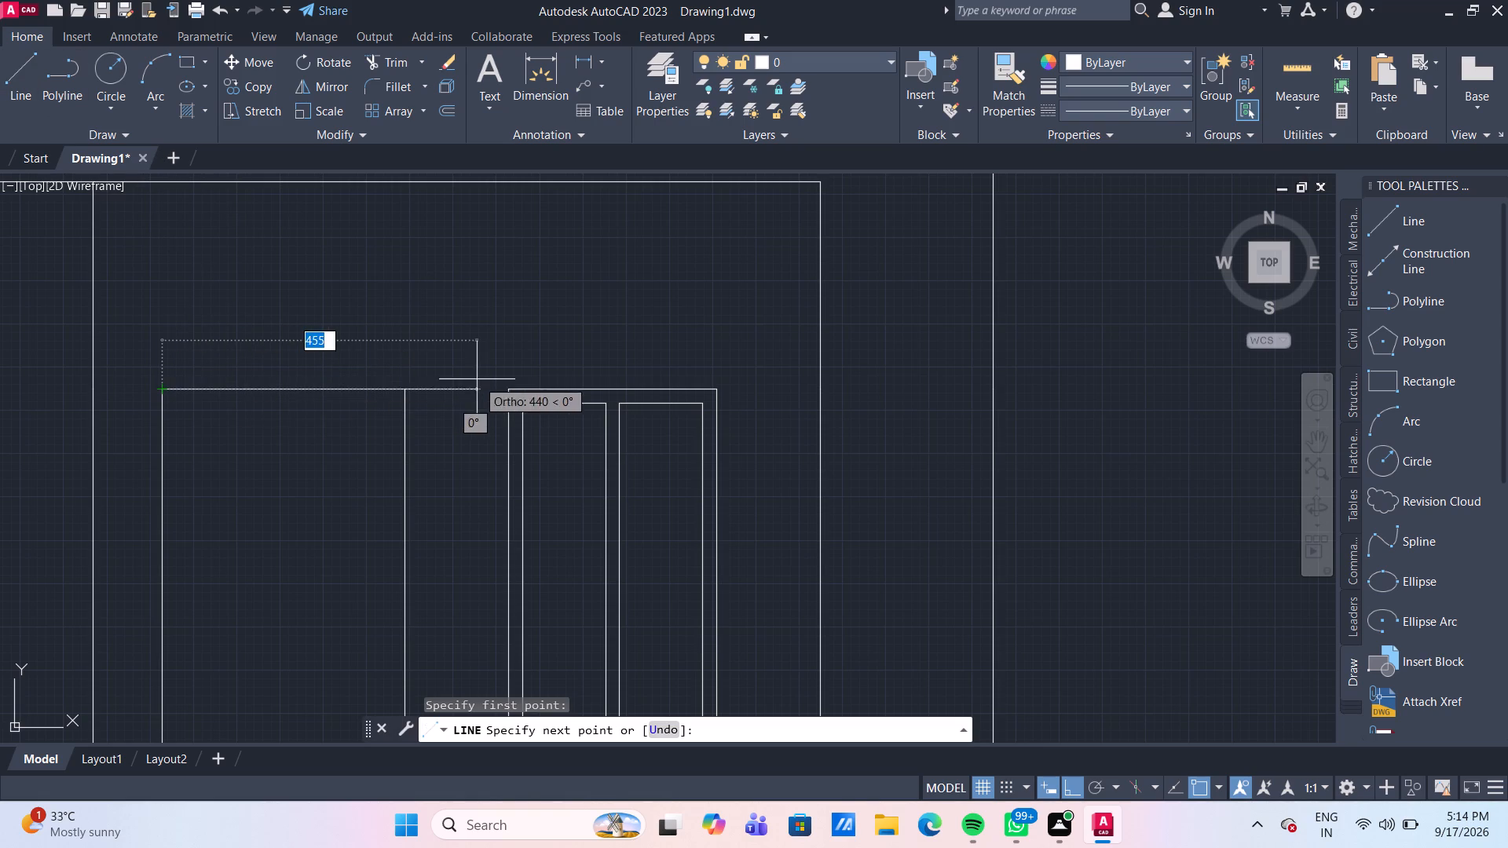
click(404, 386)
key(Return)
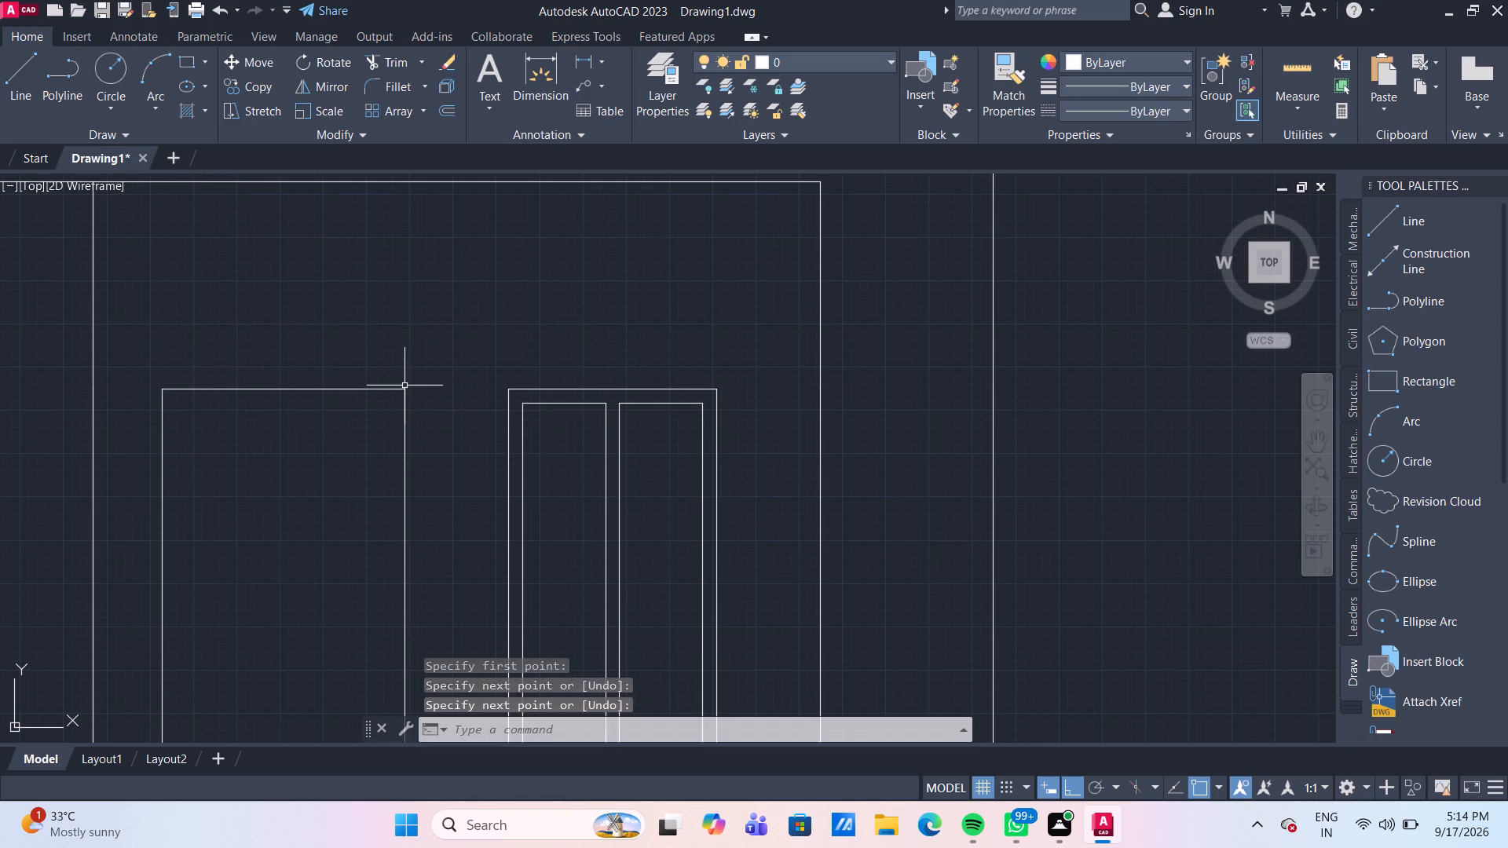
Draw a 20 mm line west from the midpoint of the tall narrow opening's east side.
scroll(434, 342, down, 3)
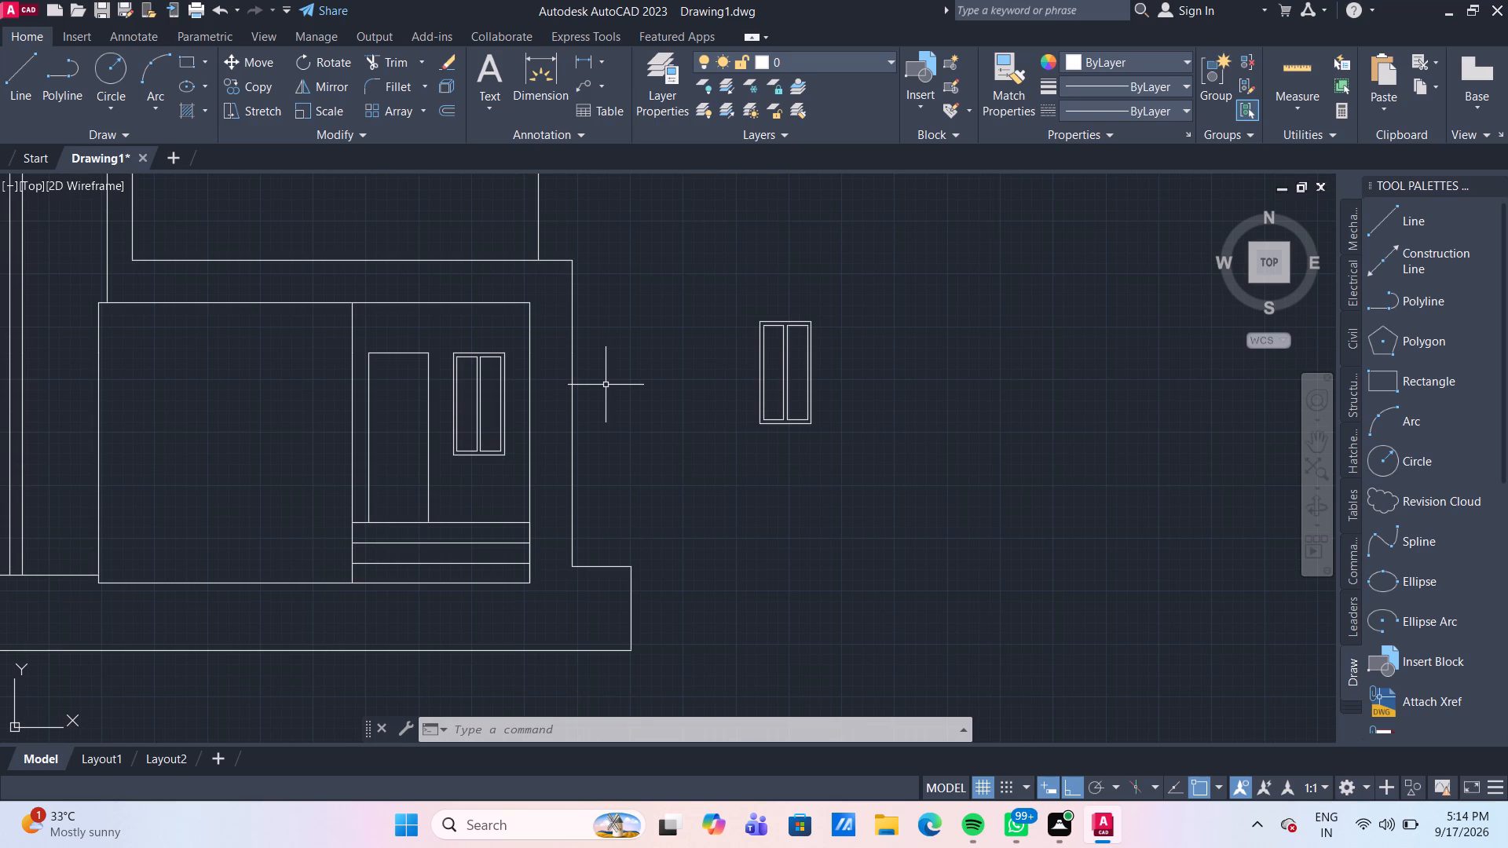
scroll(606, 385, down, 4)
scroll(632, 415, up, 2)
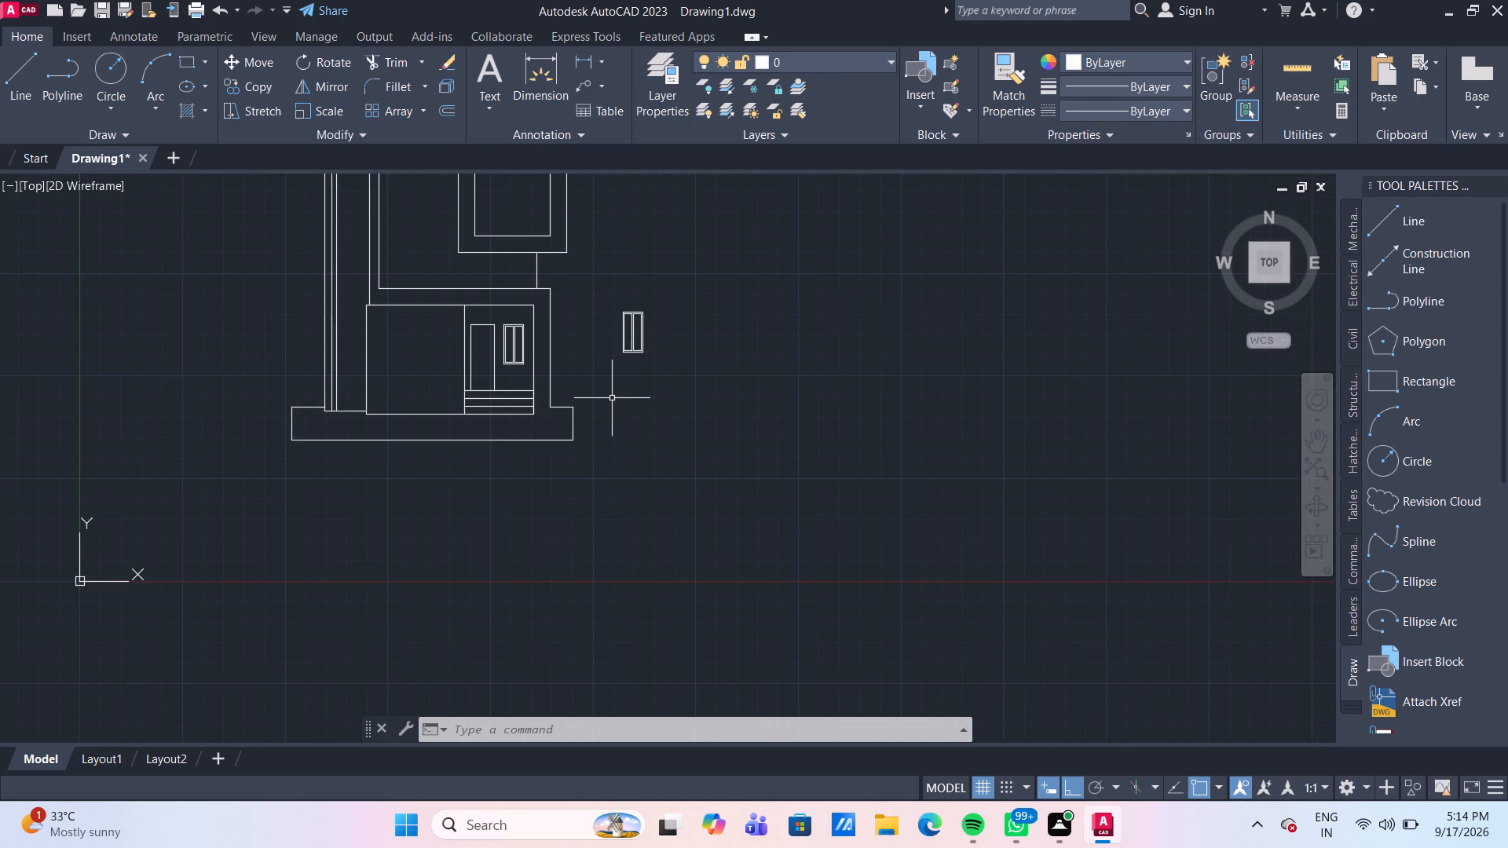
scroll(542, 365, up, 2)
scroll(419, 338, up, 2)
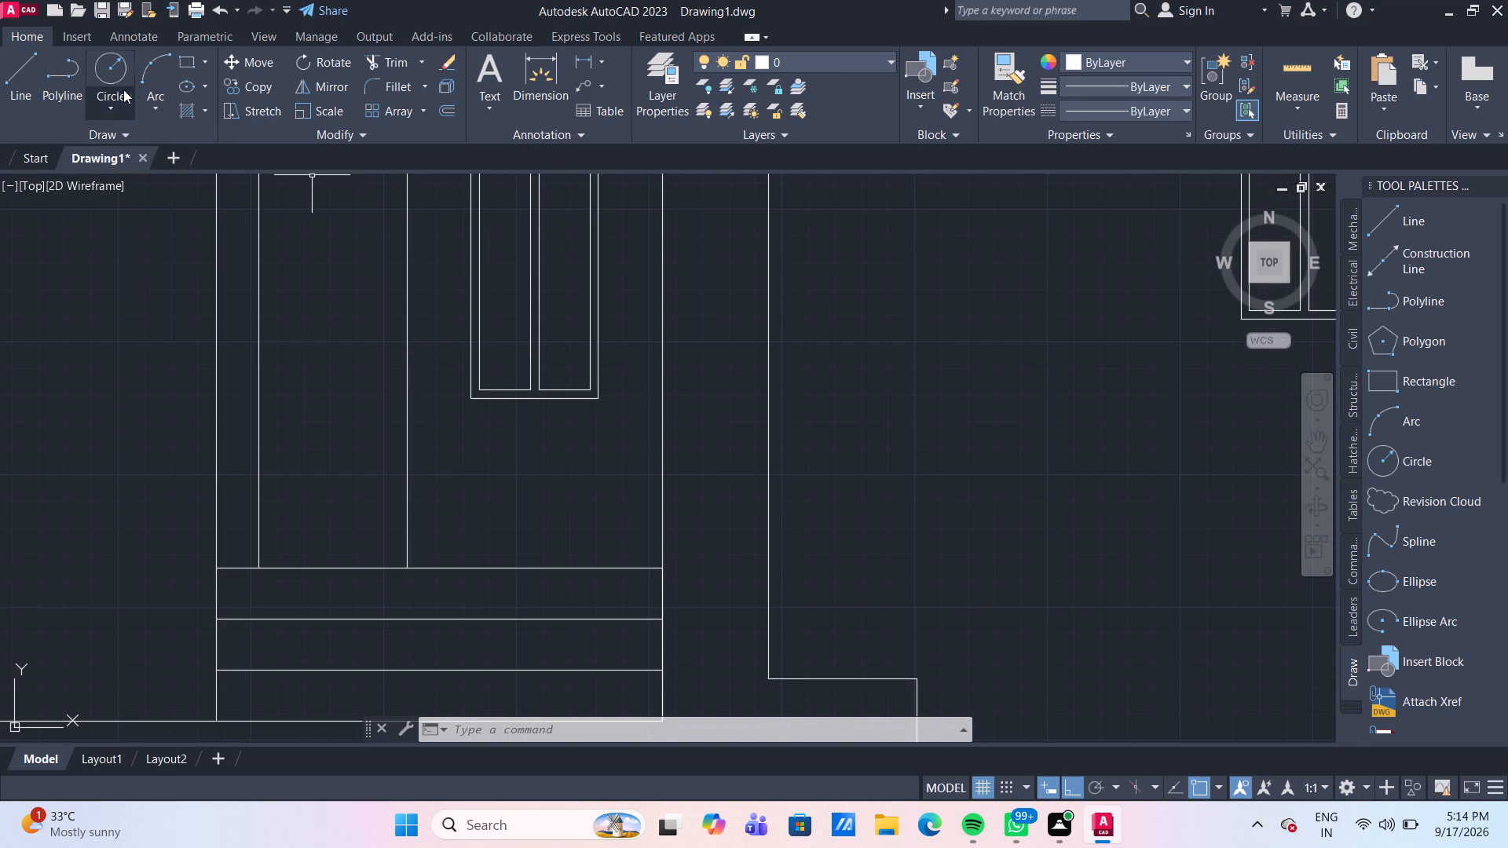
drag(13, 69, 23, 73)
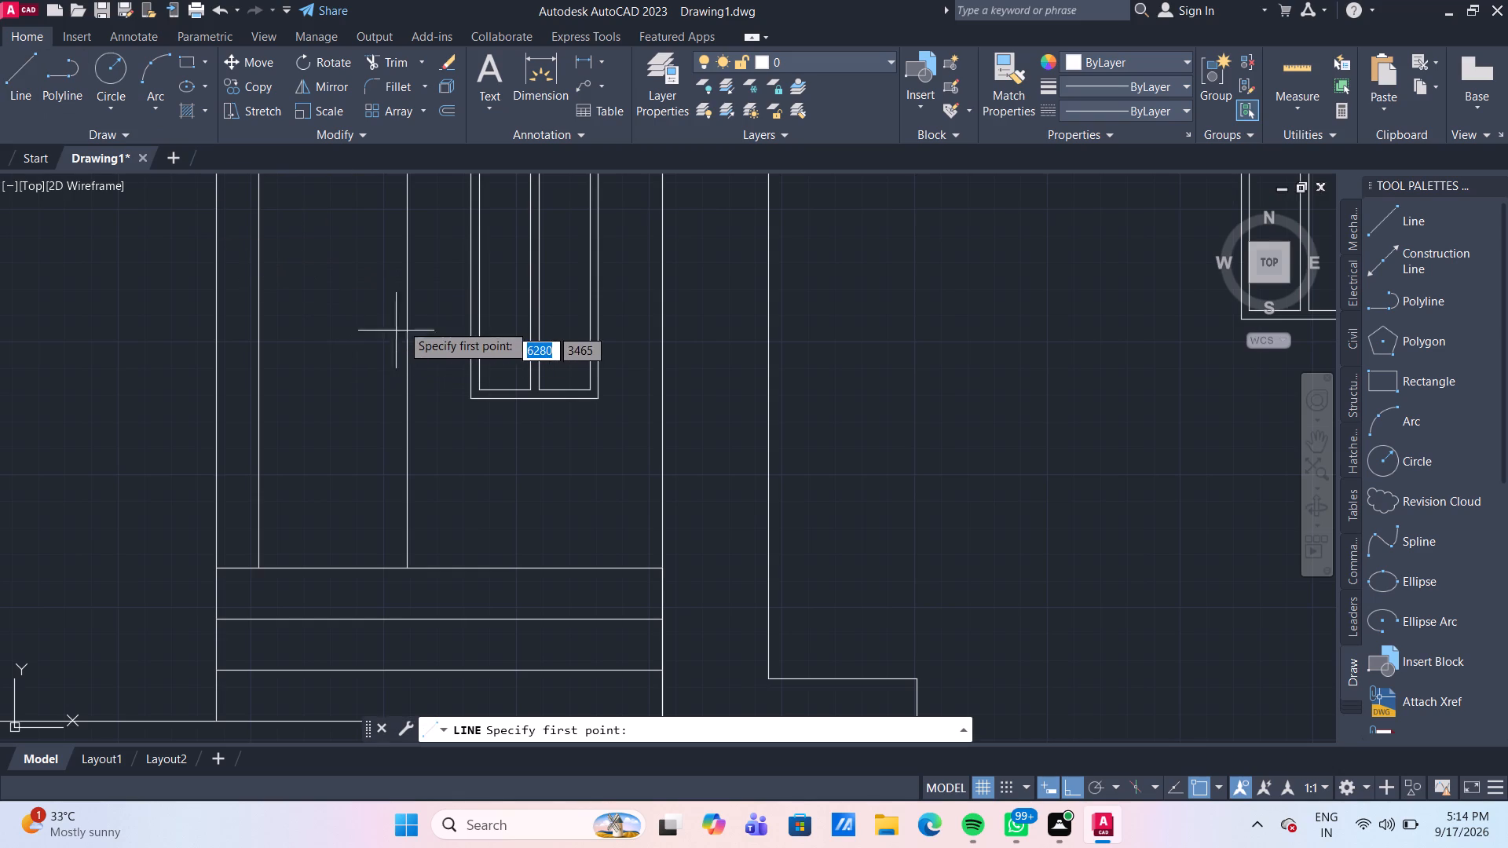
click(411, 353)
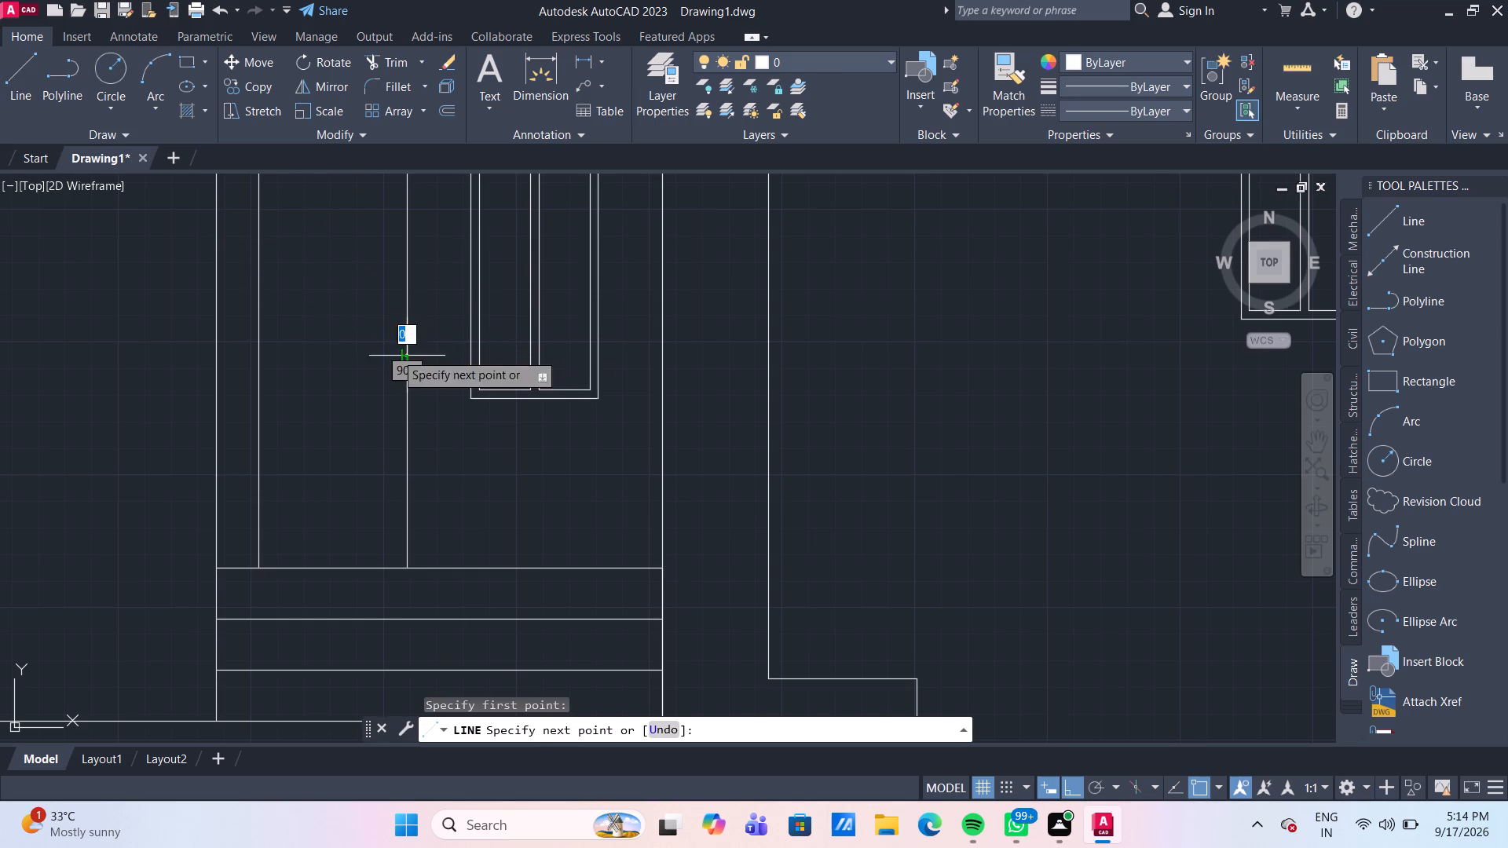
scroll(374, 348, up, 1)
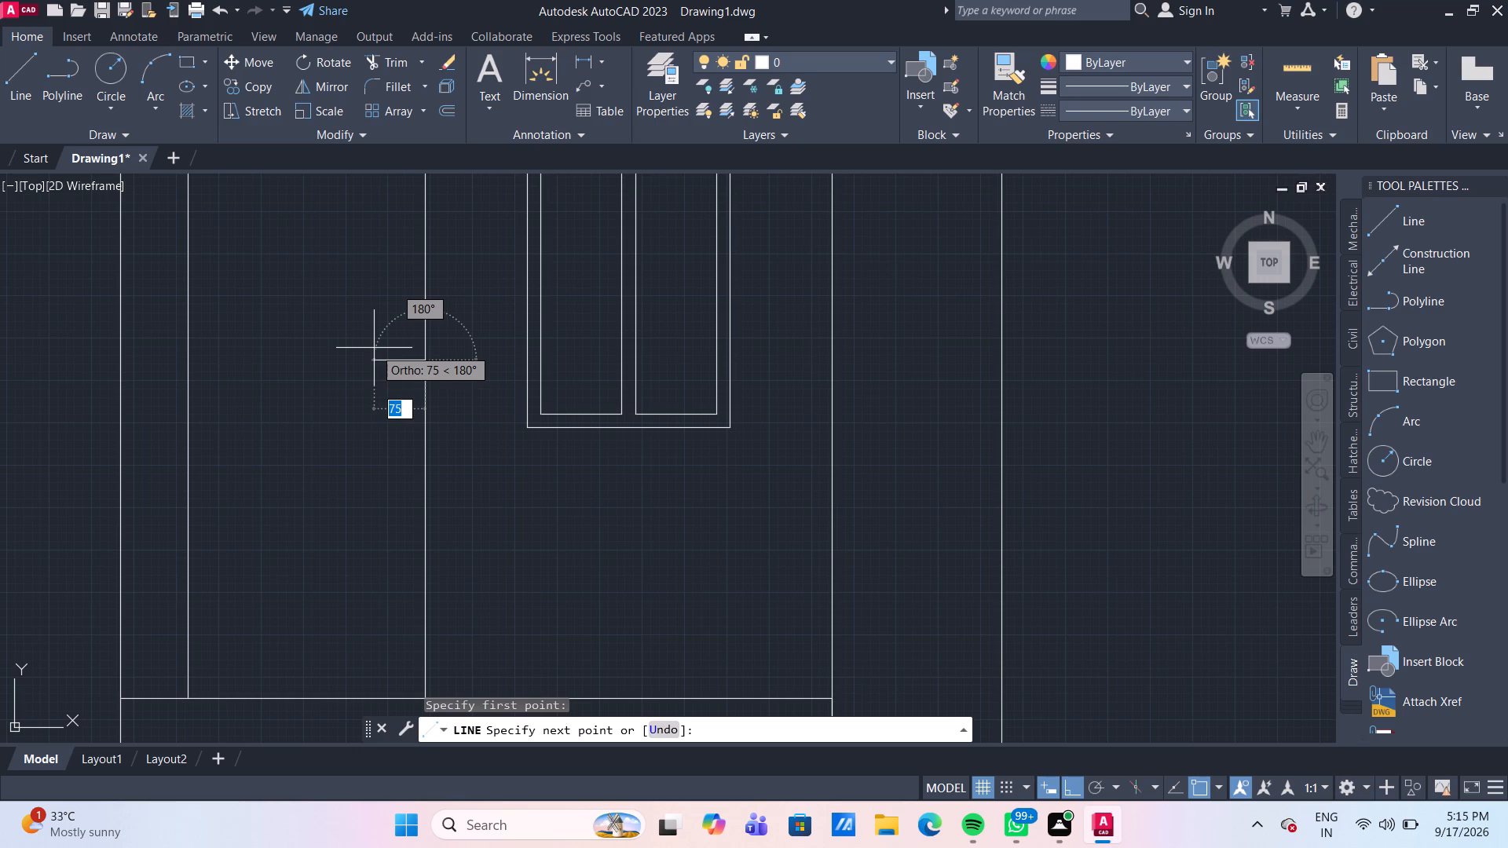
text(20)
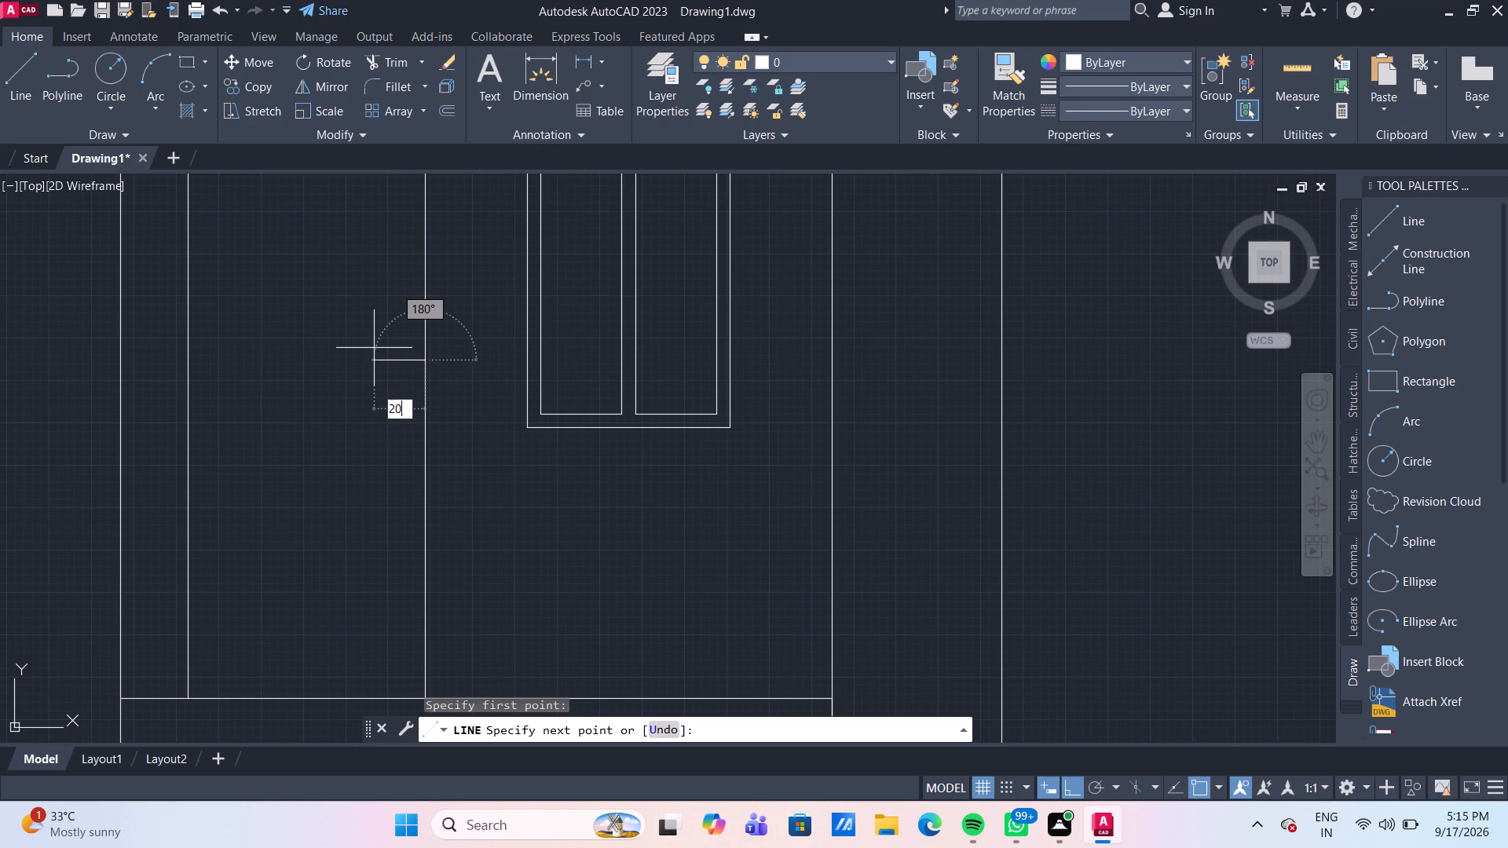
key(Return)
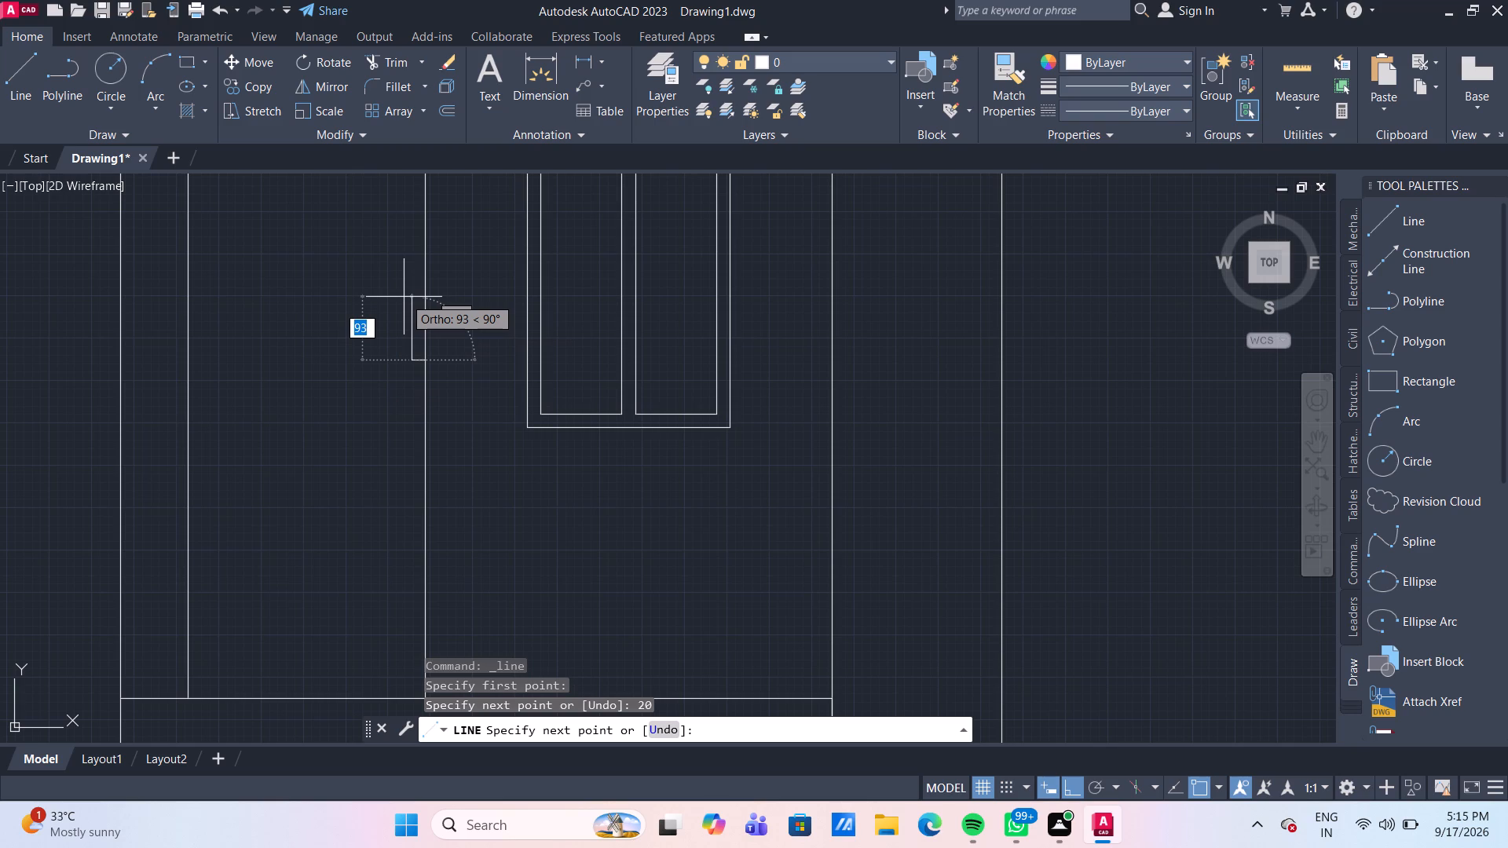
Continue the line 100 mm up, 20 mm west, 200 mm down and 20 mm east, closing a 20 by 200 mm handle rectangle.
text(100)
key(Return)
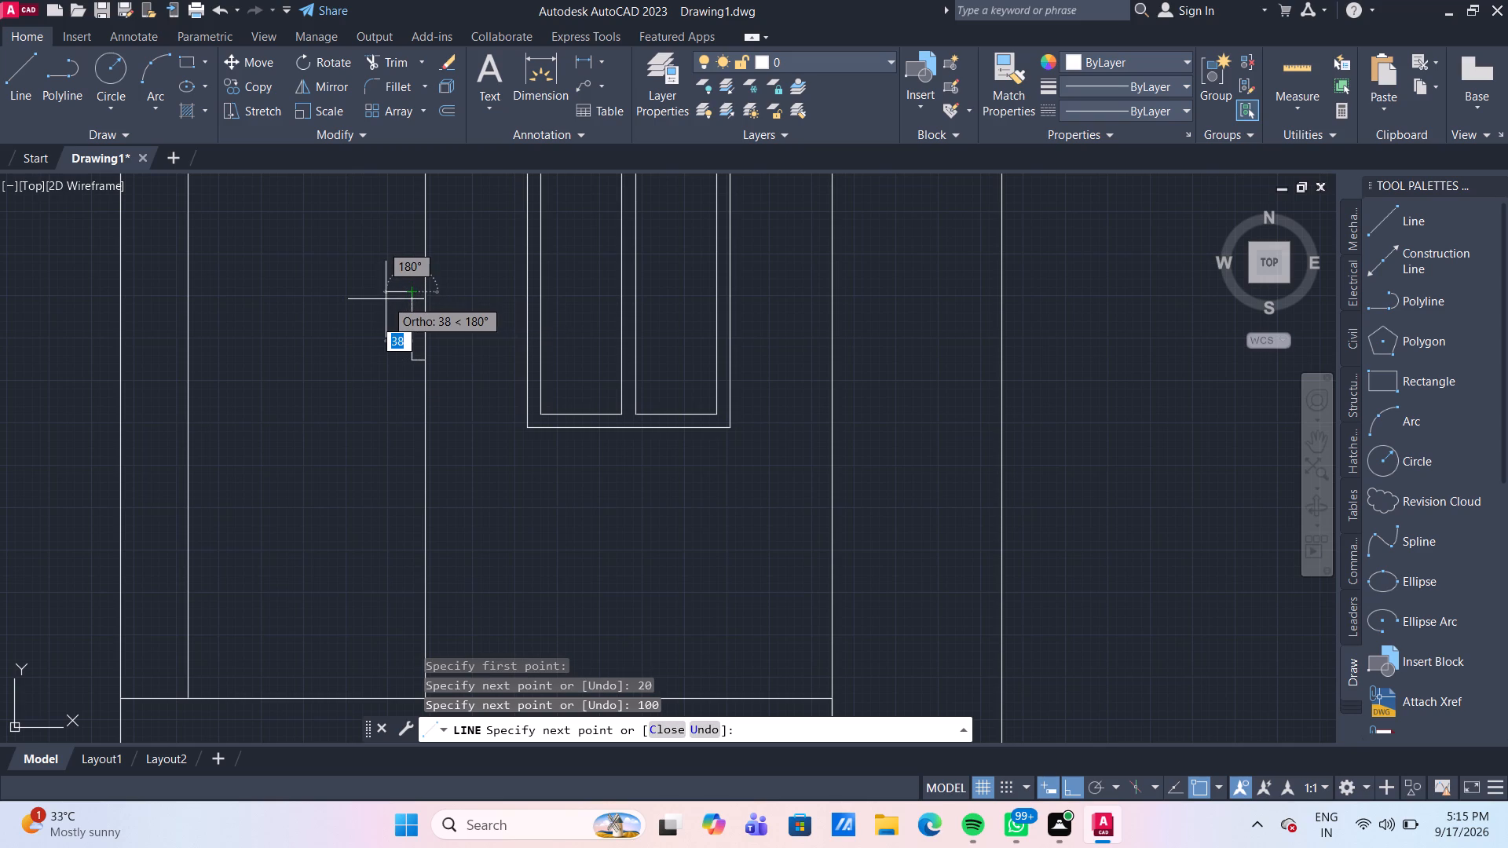
text(20)
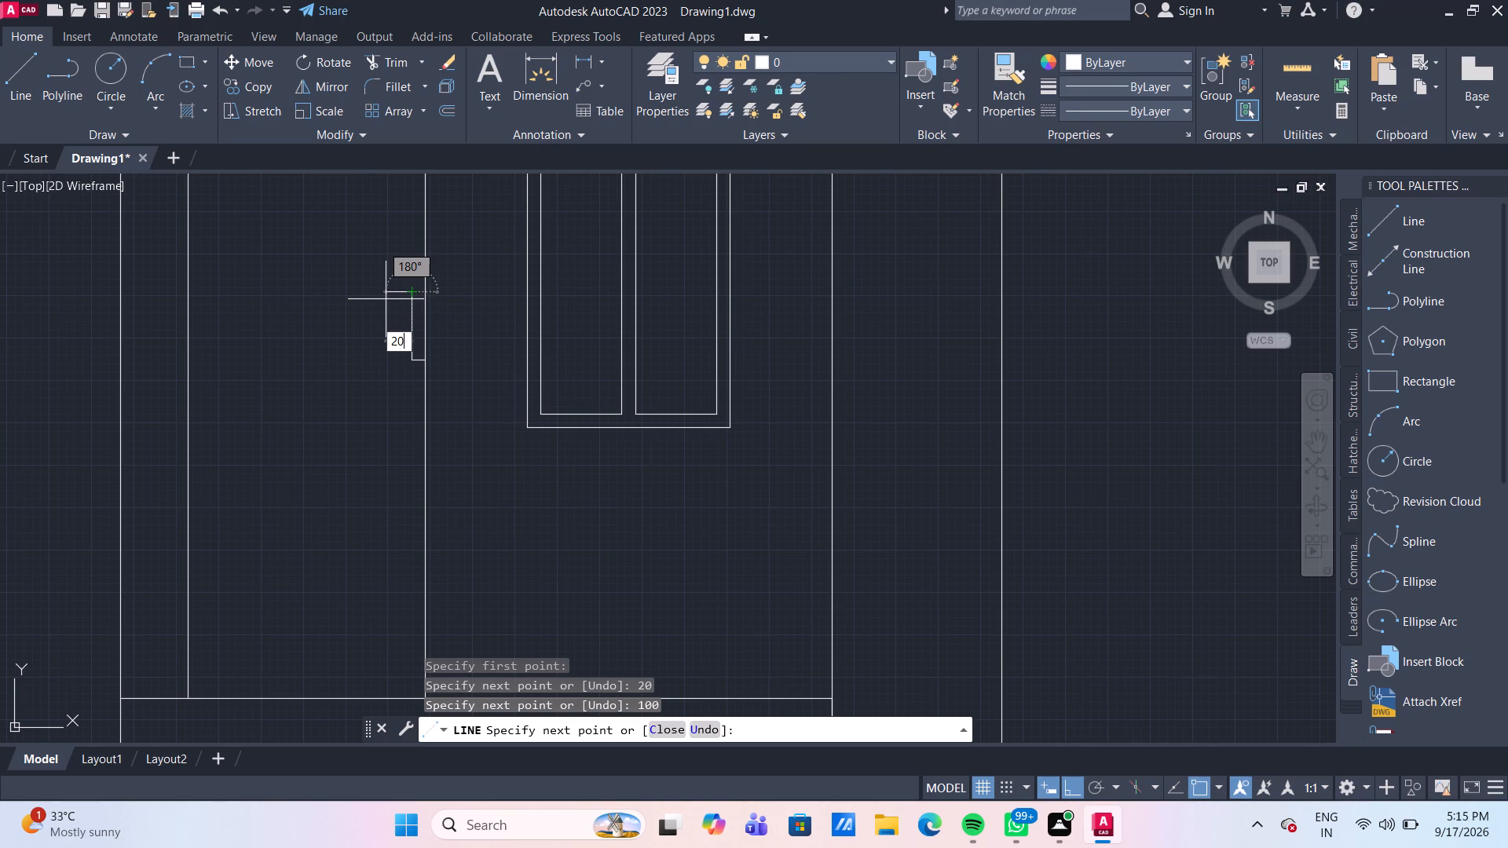
key(Return)
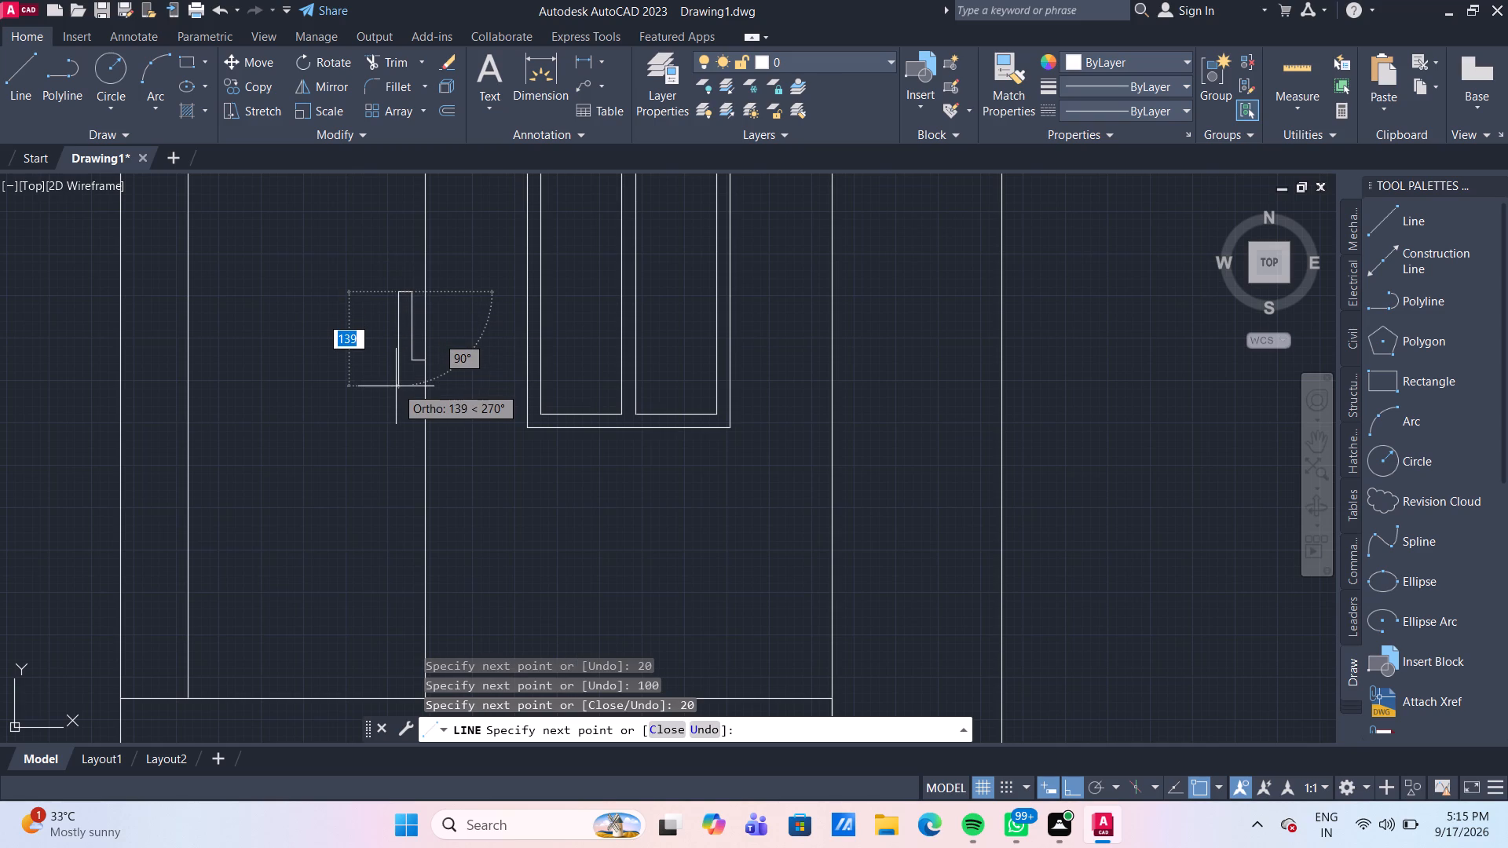
text(200)
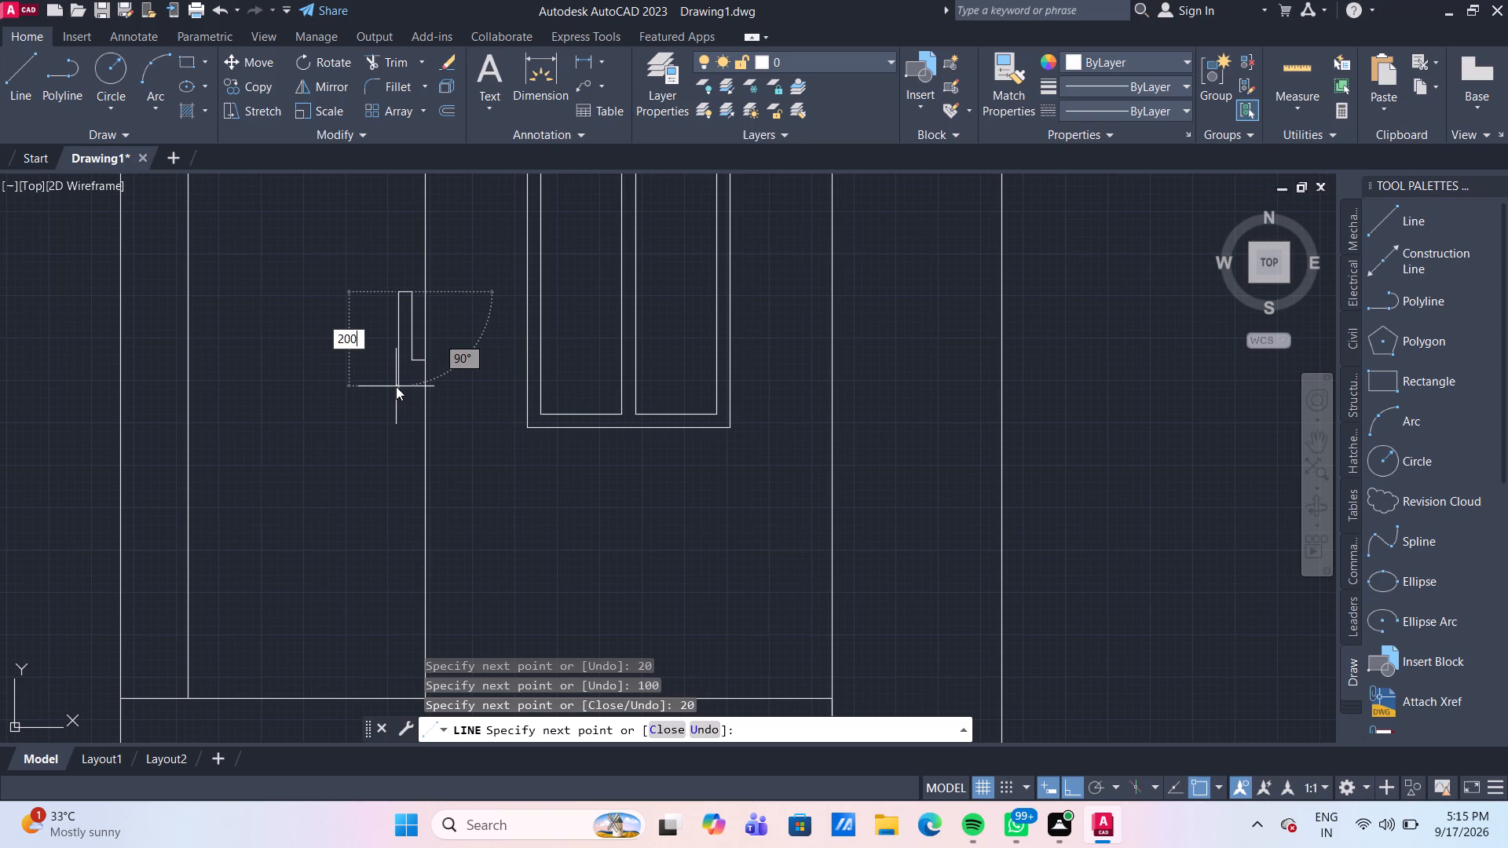
key(Return)
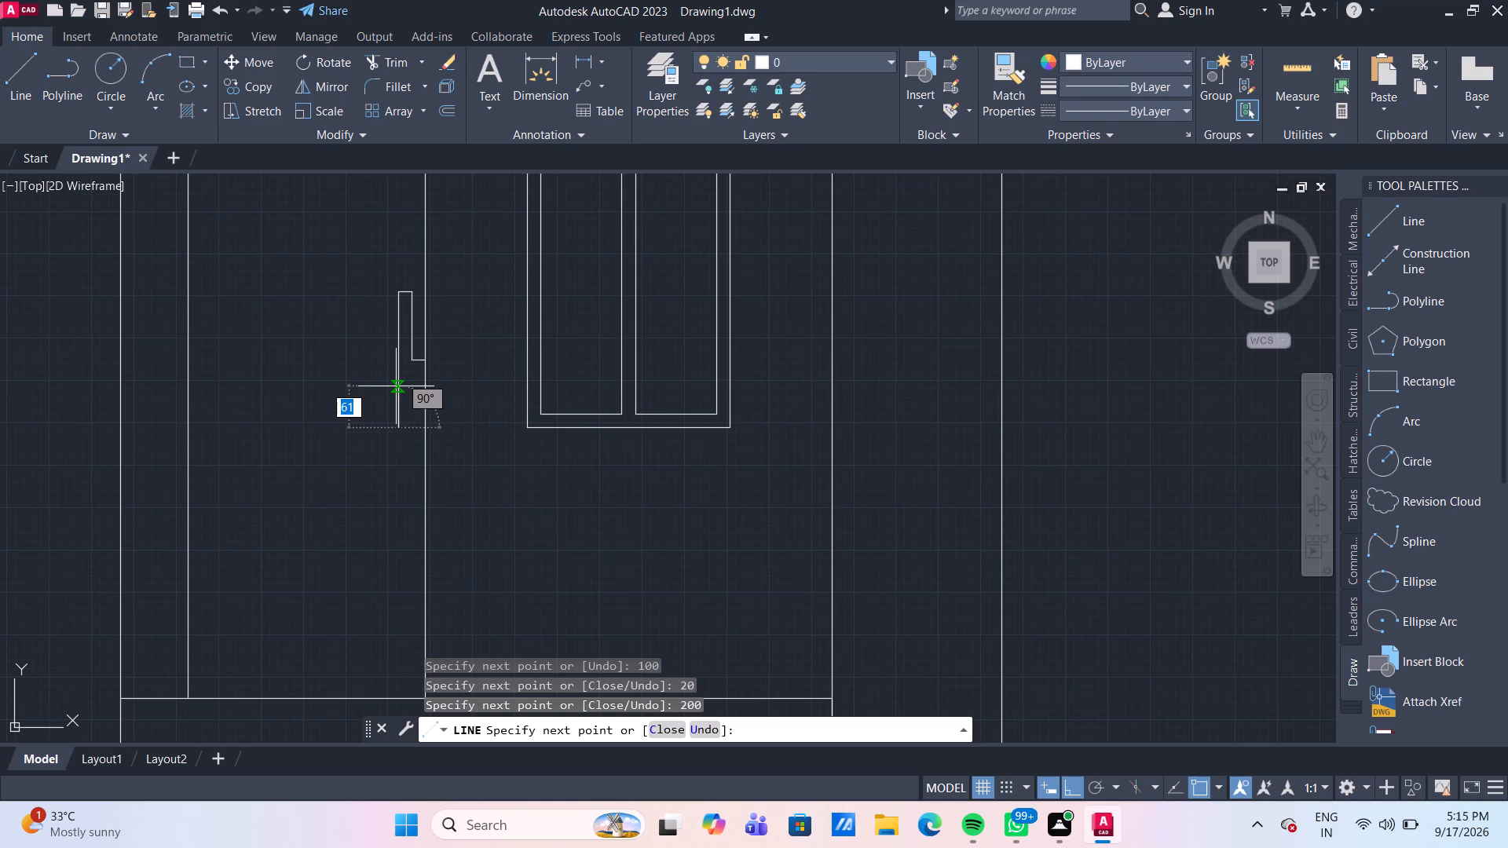
scroll(404, 390, up, 1)
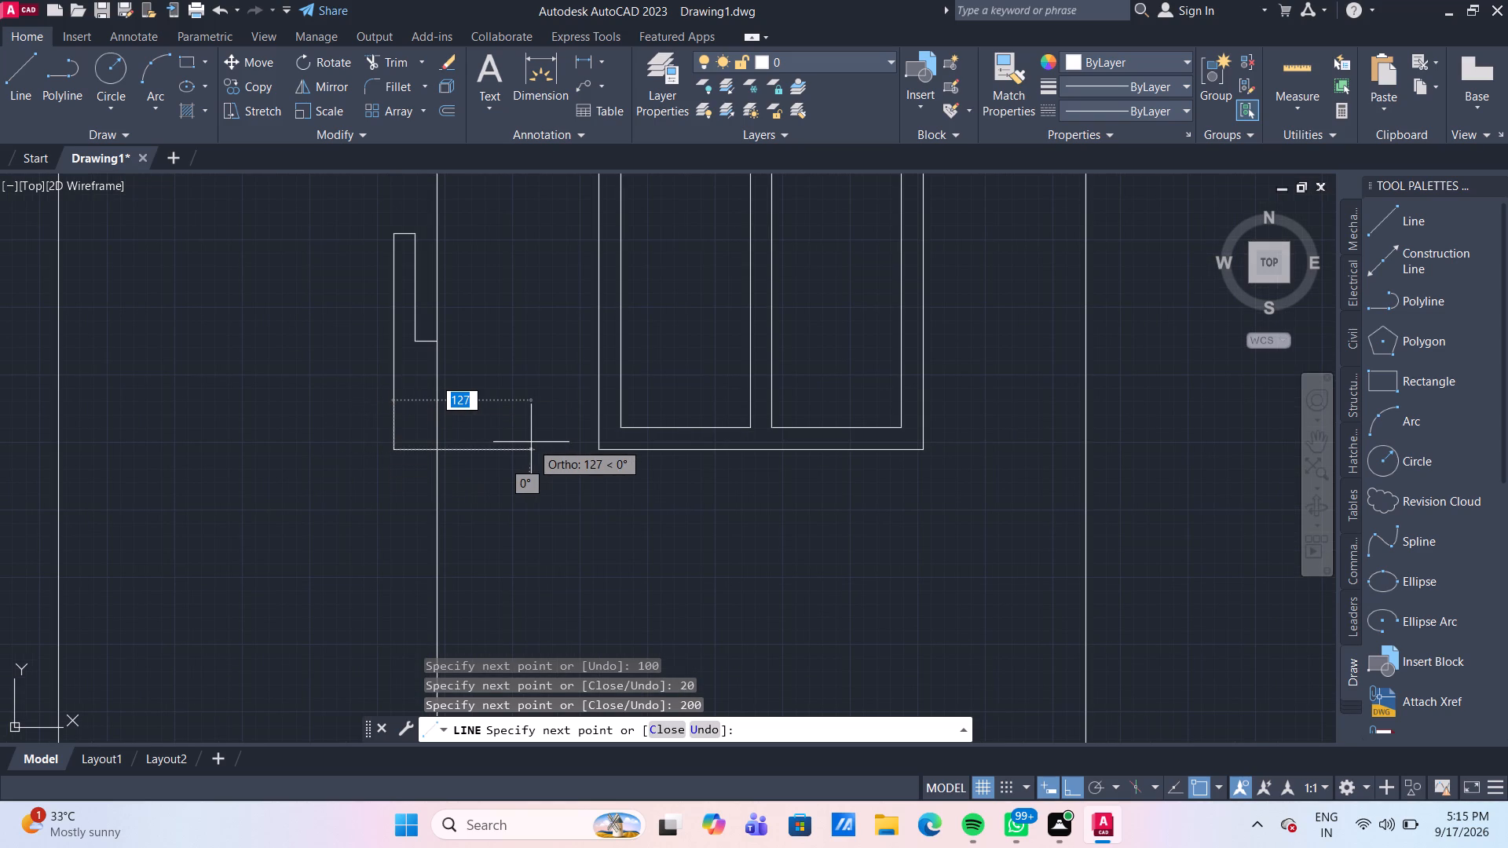
text(20)
key(Return)
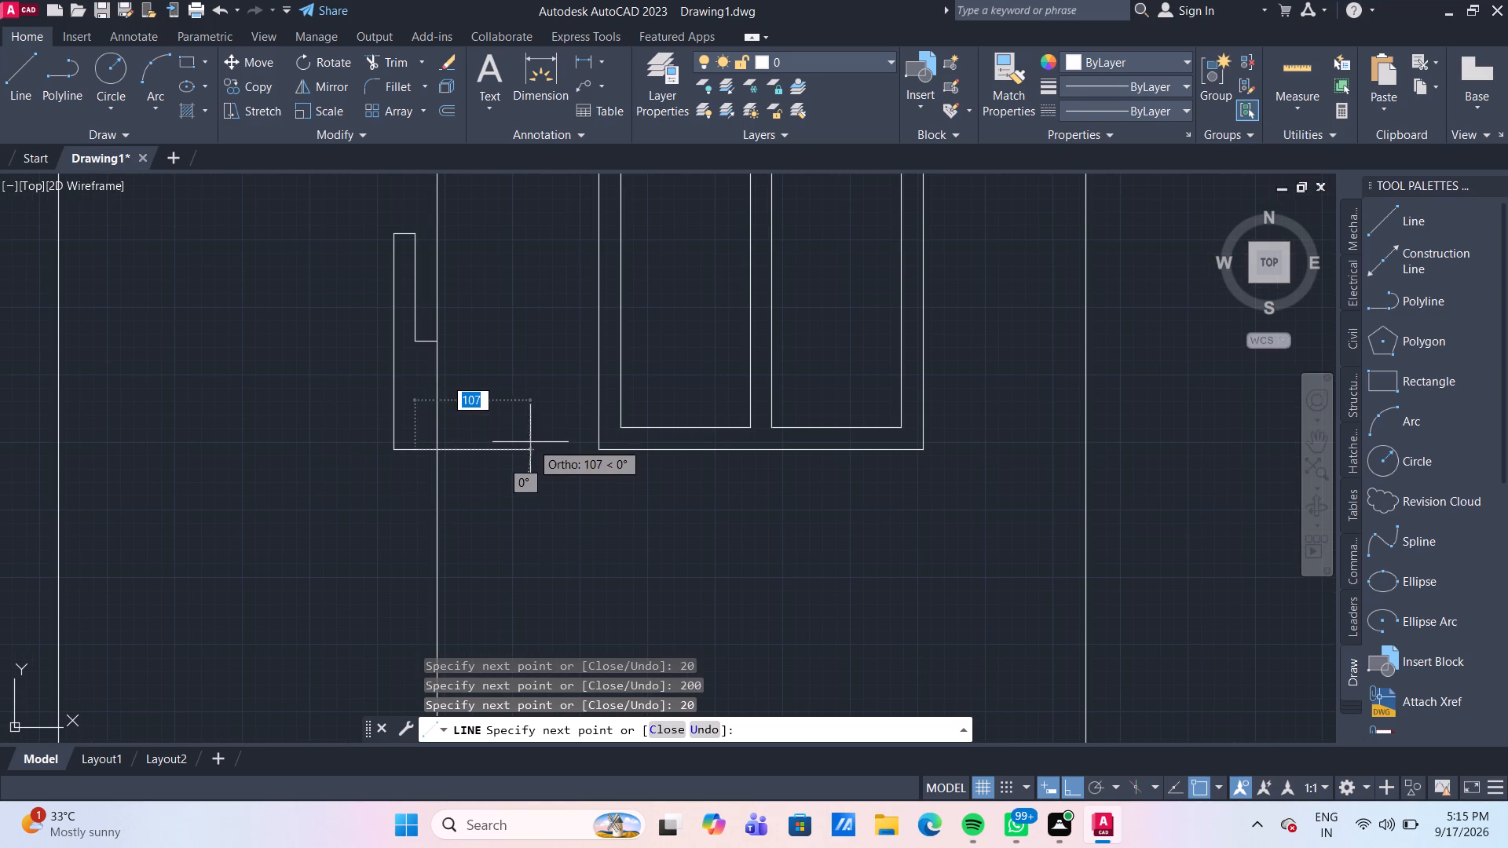
click(413, 338)
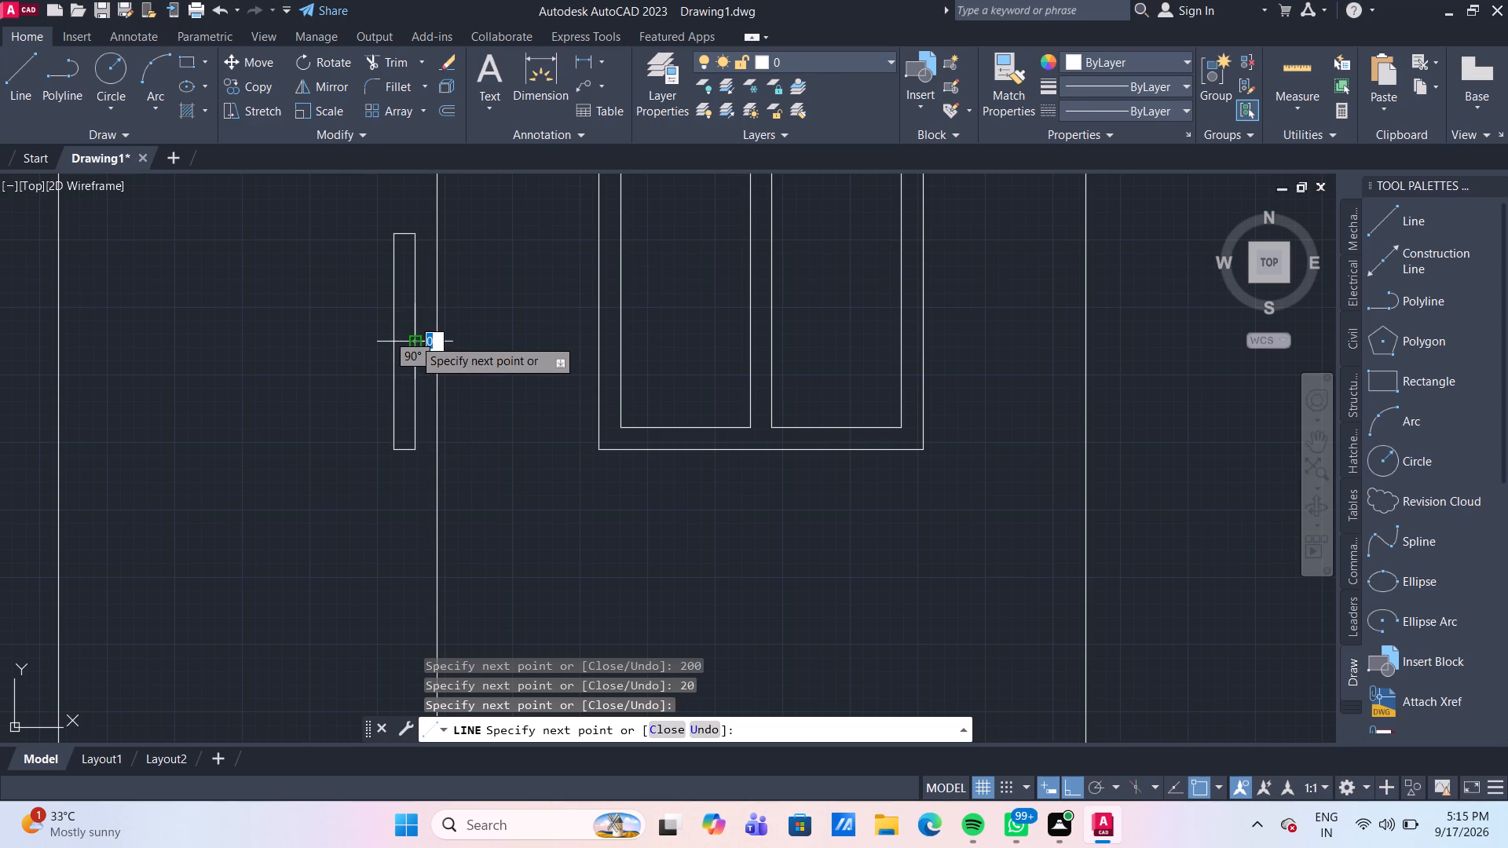
key(Escape)
Delete the 20 mm connecting line between the handle rectangle and the opening's east side.
click(429, 341)
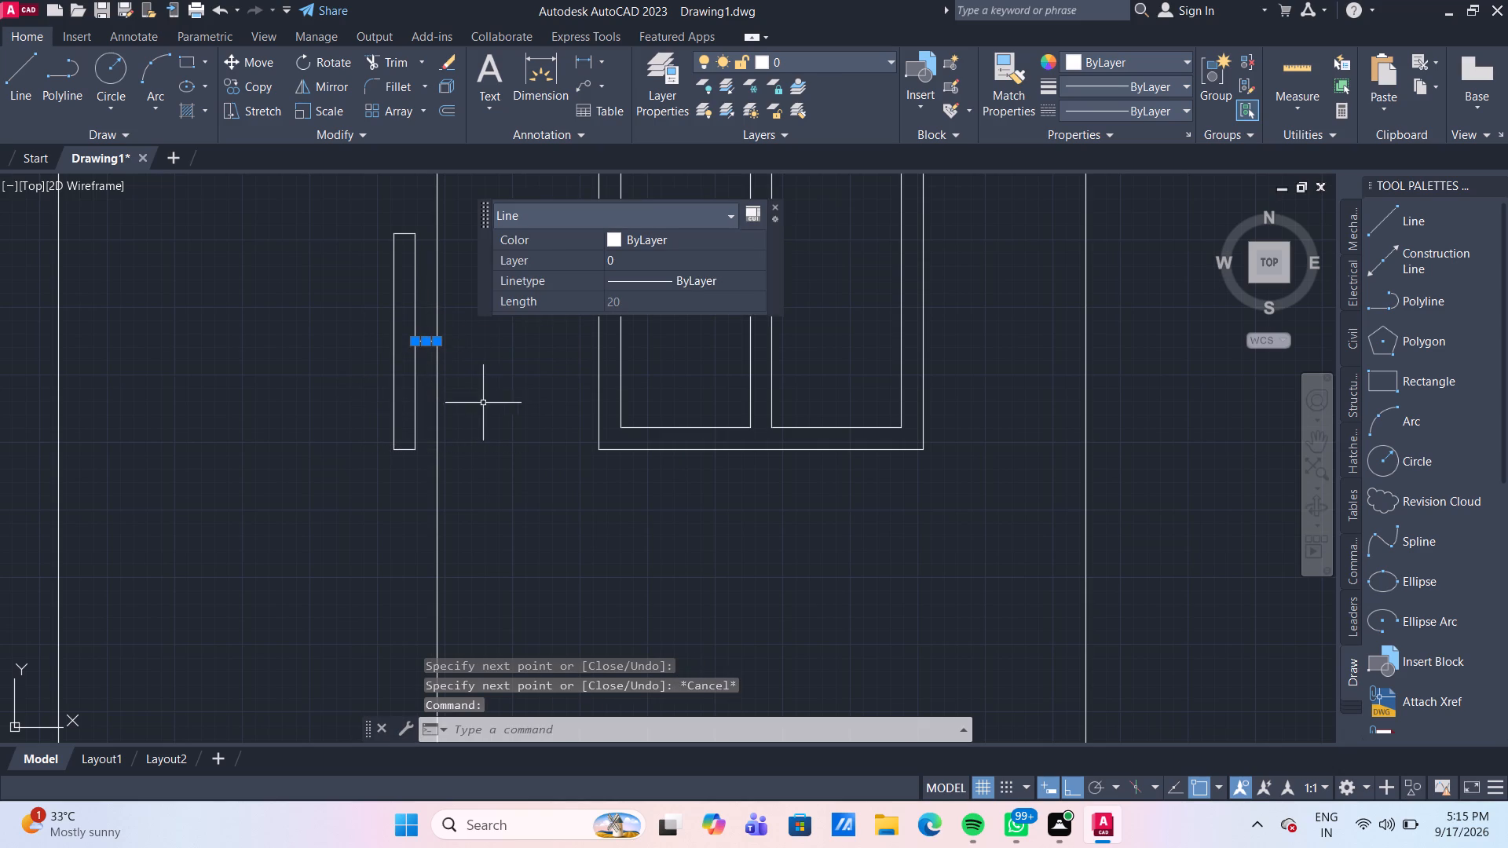
key(Delete)
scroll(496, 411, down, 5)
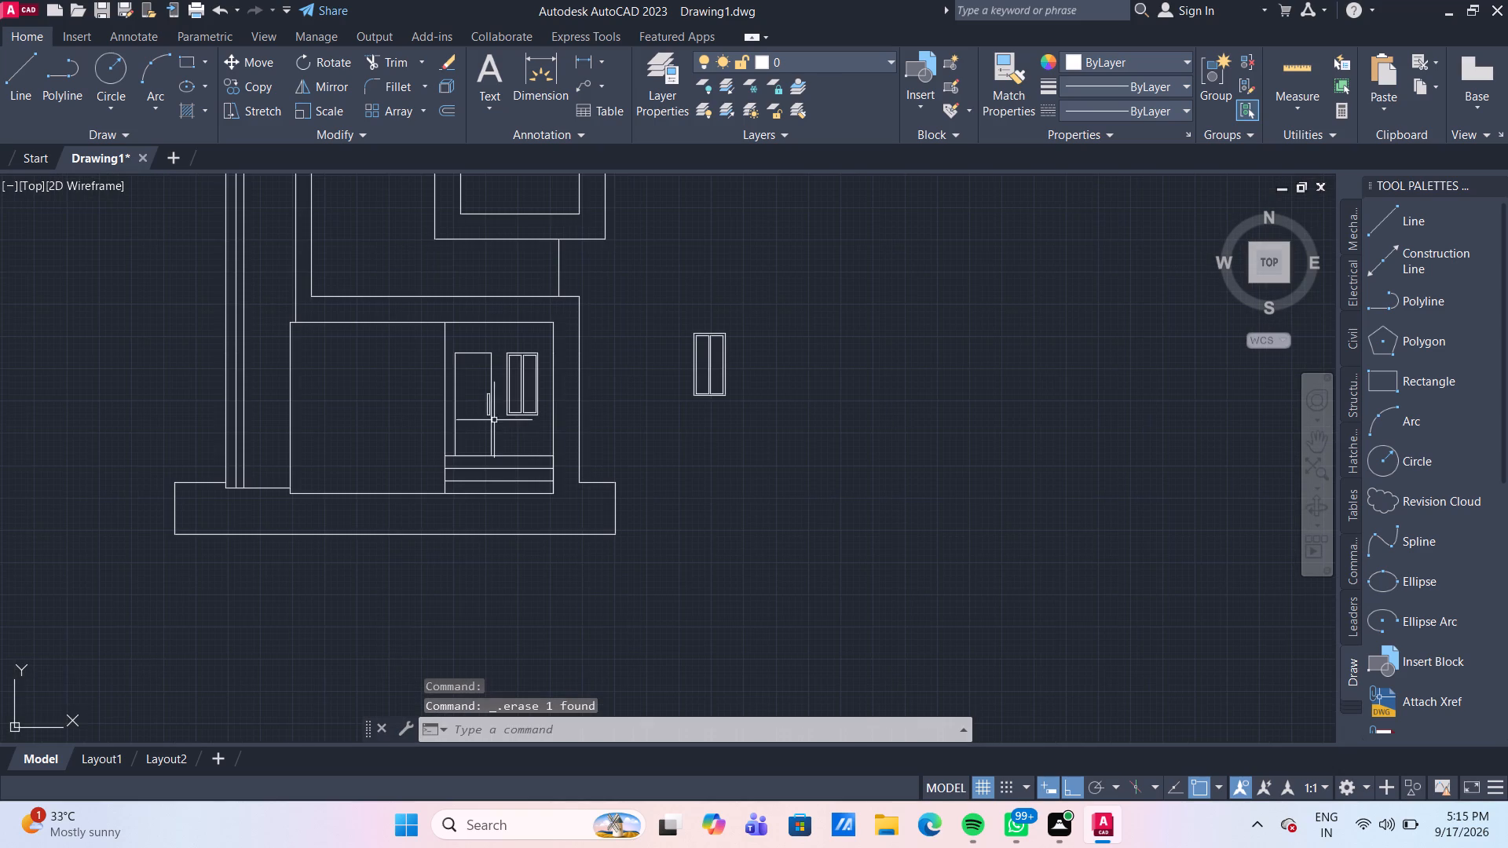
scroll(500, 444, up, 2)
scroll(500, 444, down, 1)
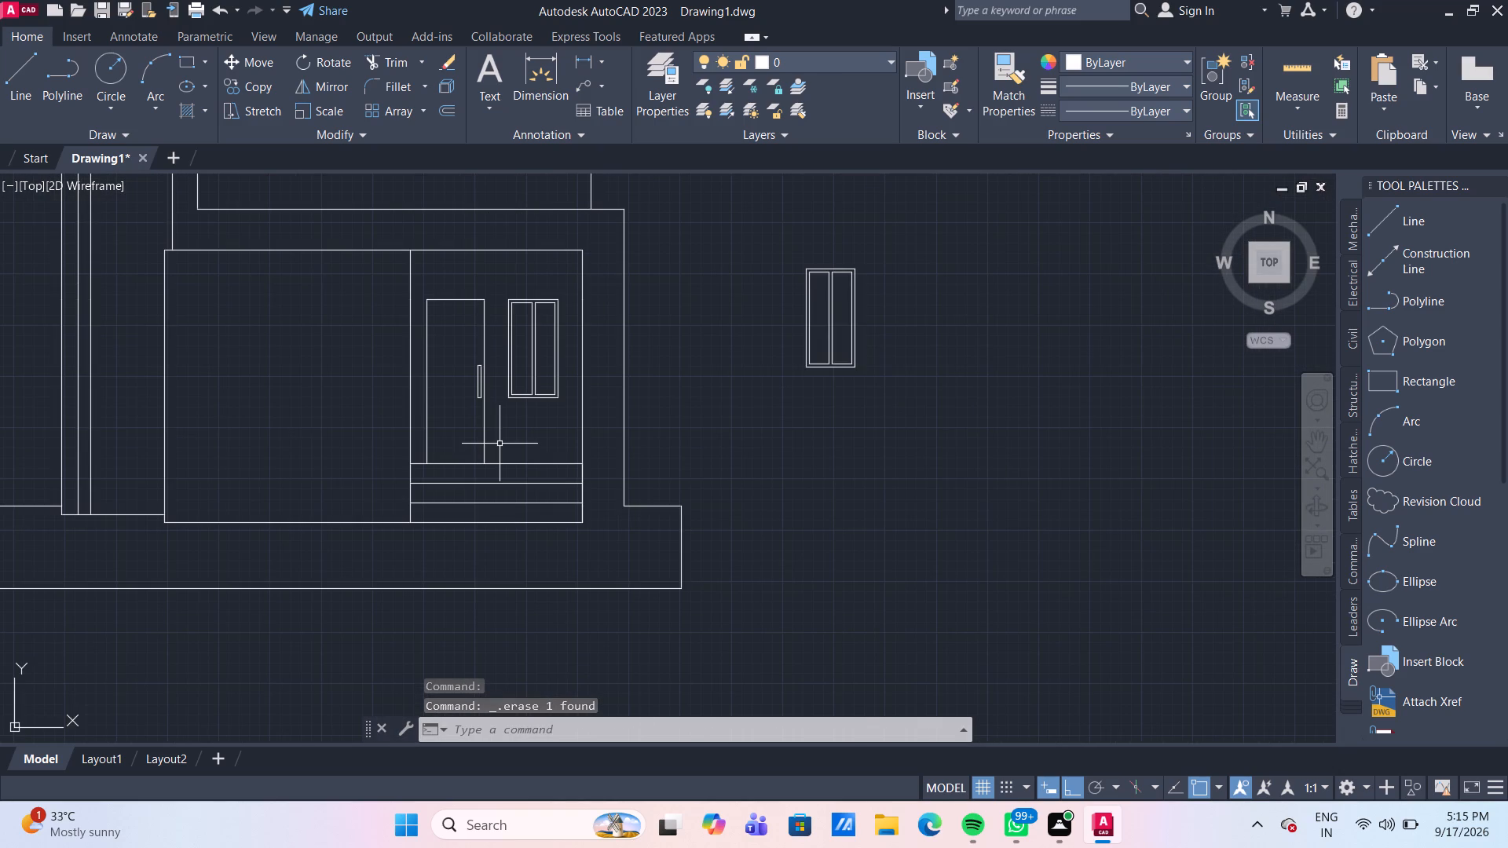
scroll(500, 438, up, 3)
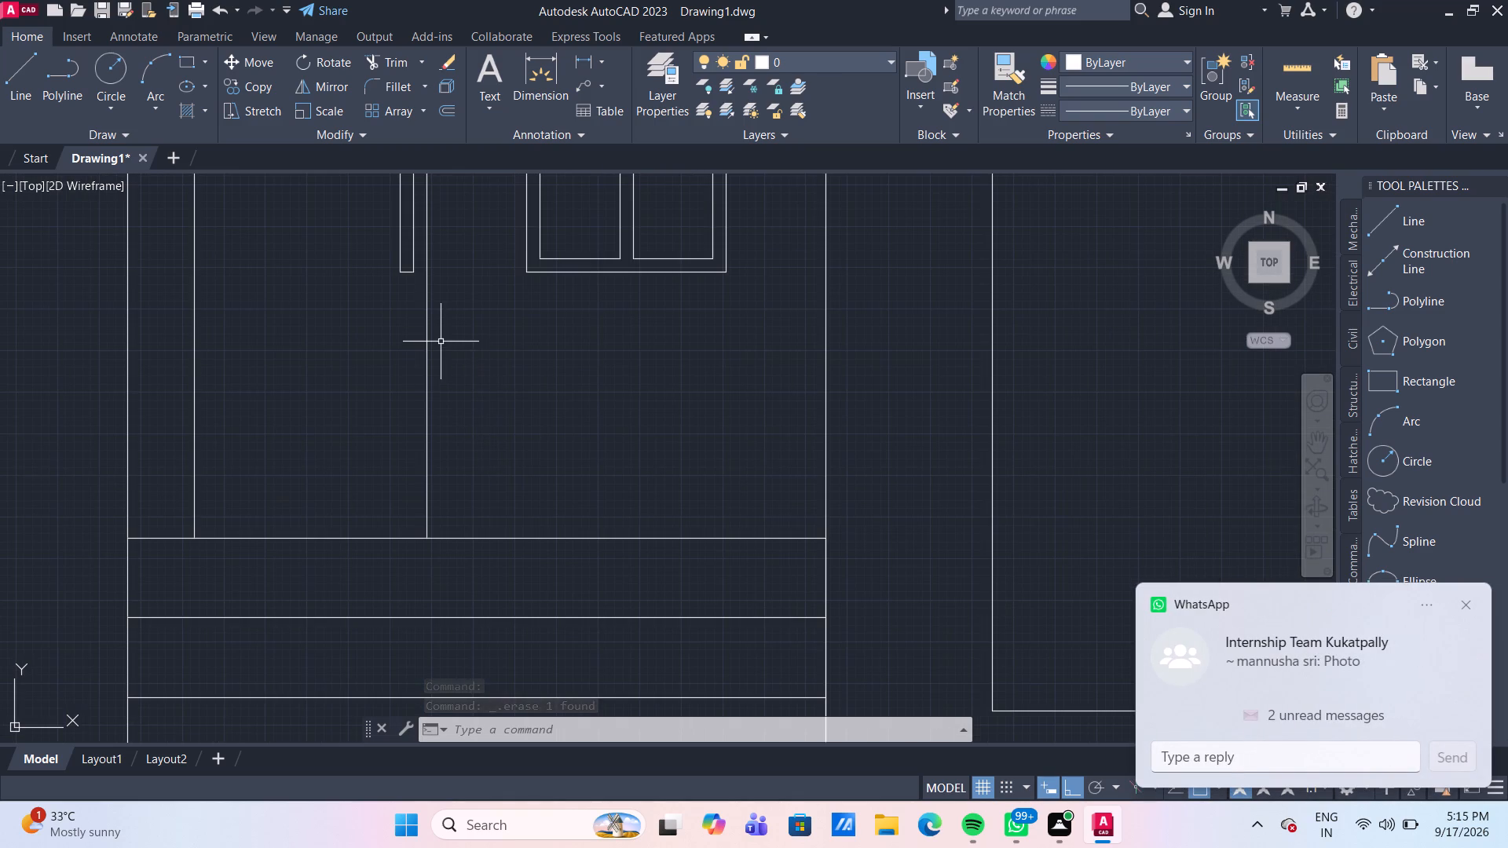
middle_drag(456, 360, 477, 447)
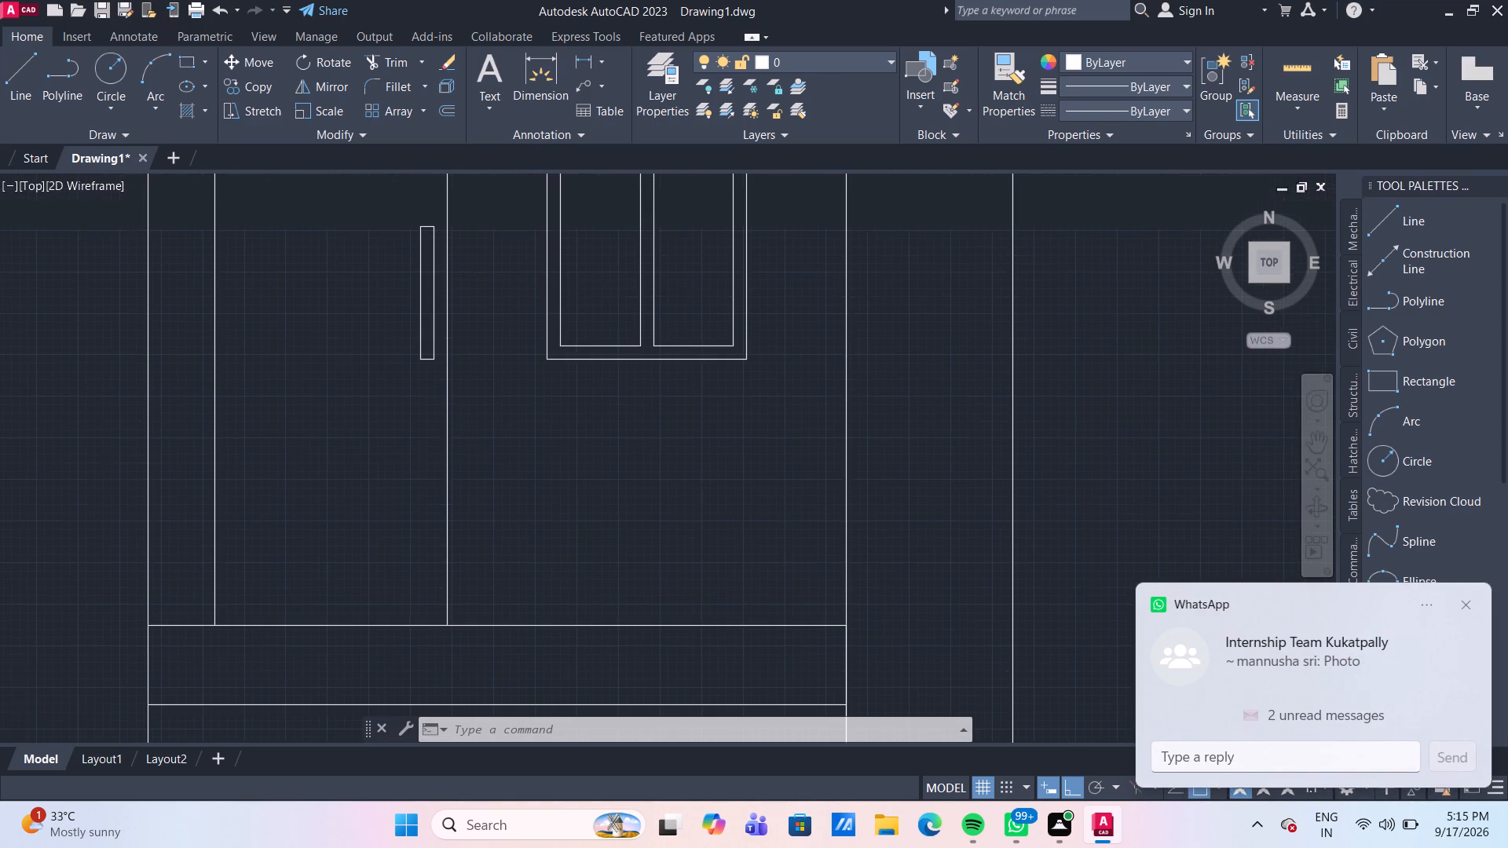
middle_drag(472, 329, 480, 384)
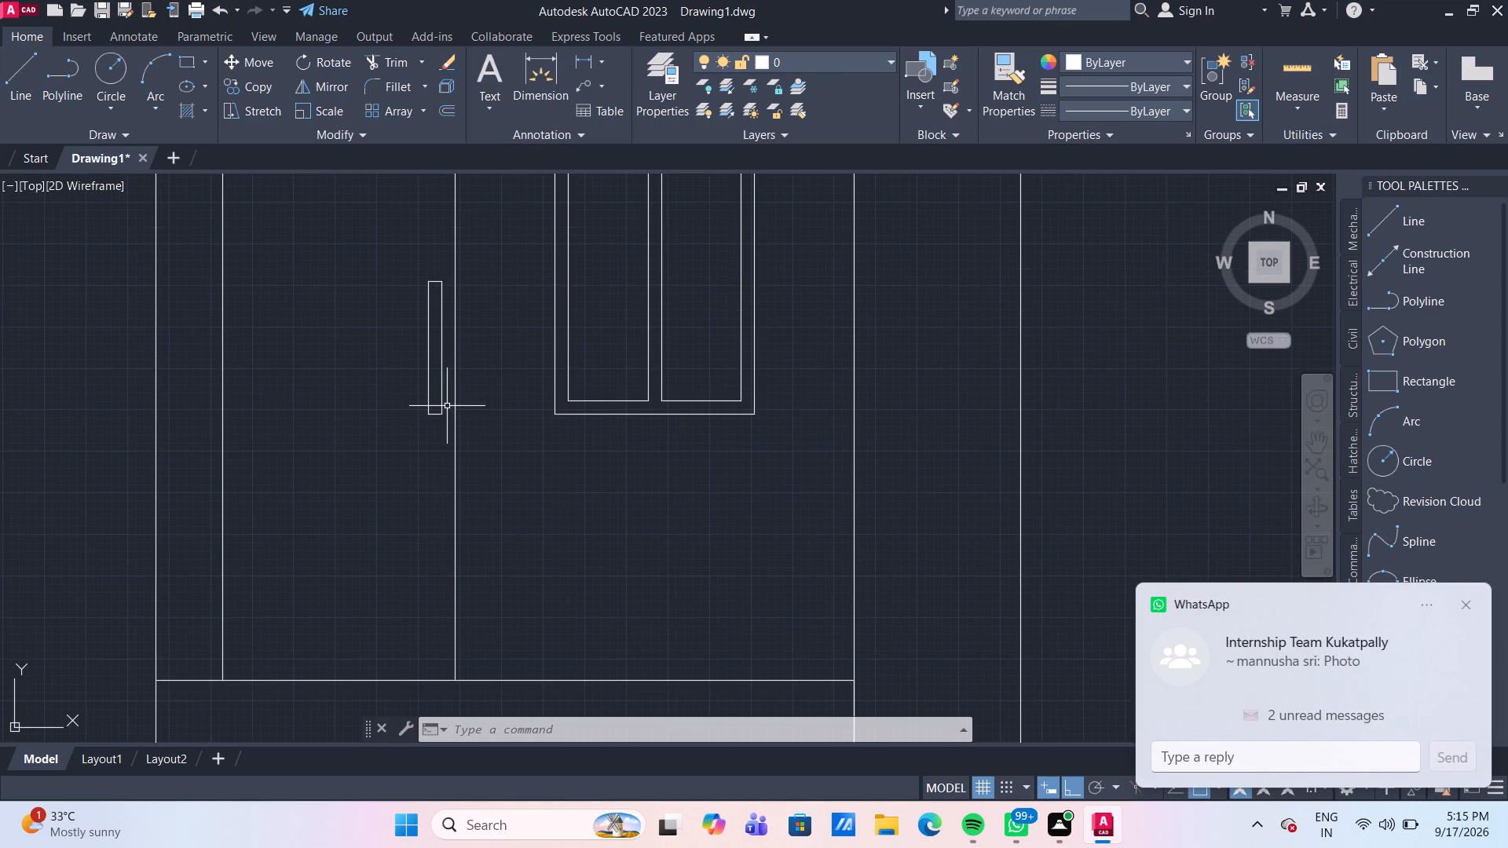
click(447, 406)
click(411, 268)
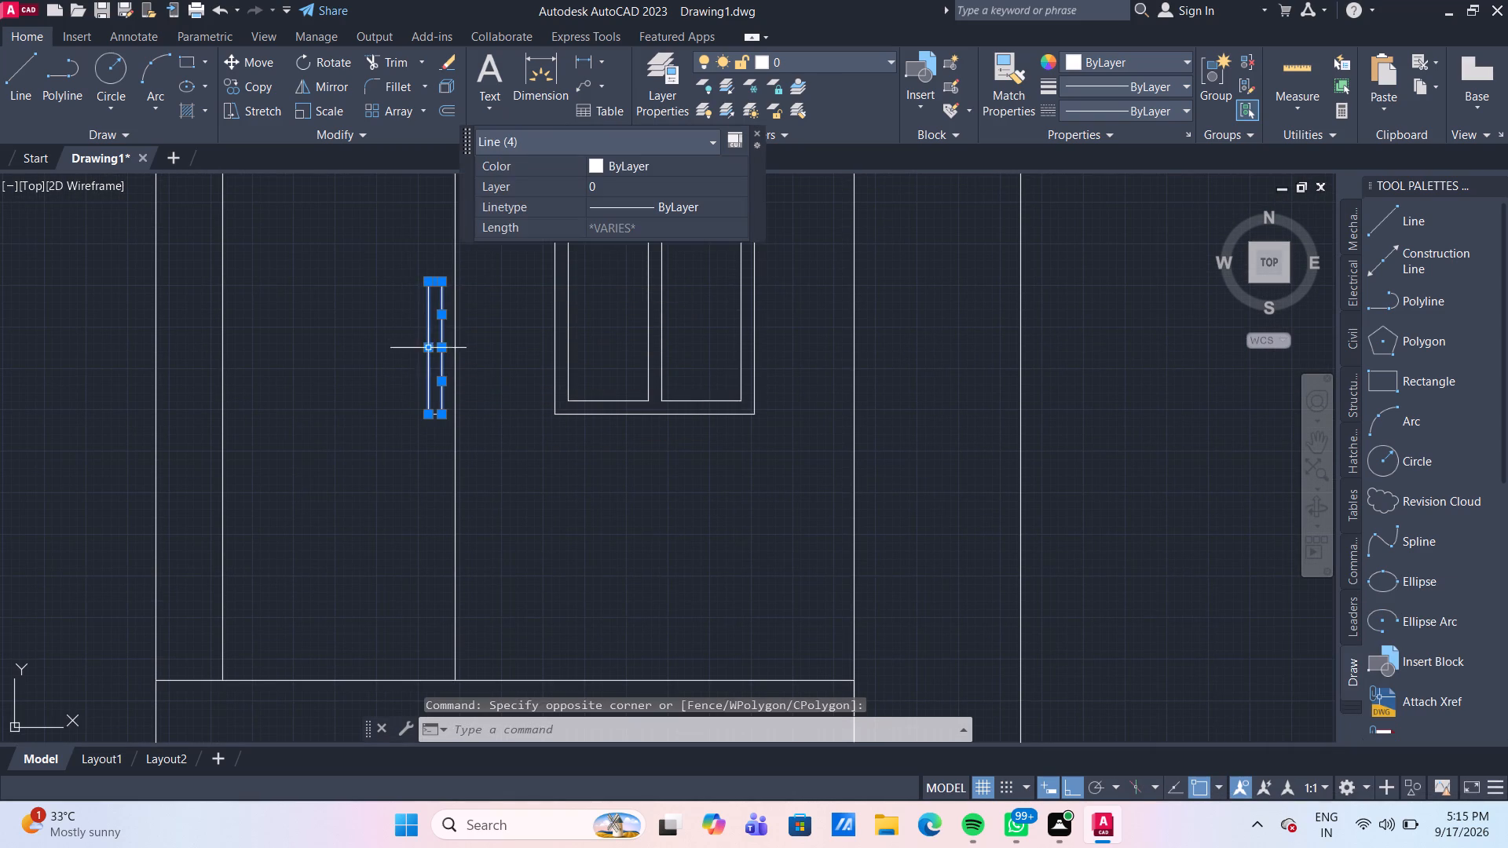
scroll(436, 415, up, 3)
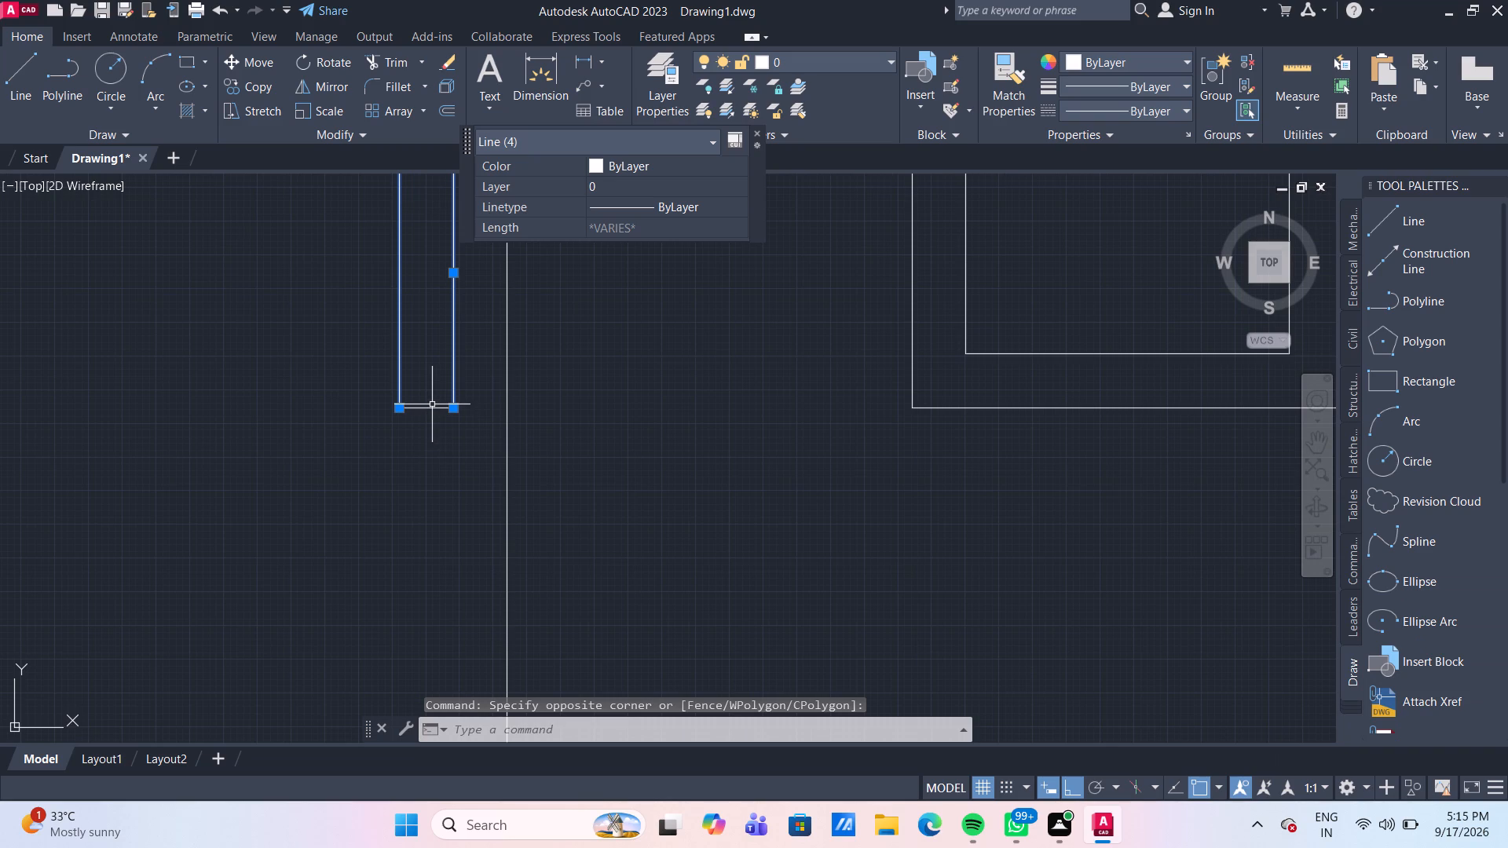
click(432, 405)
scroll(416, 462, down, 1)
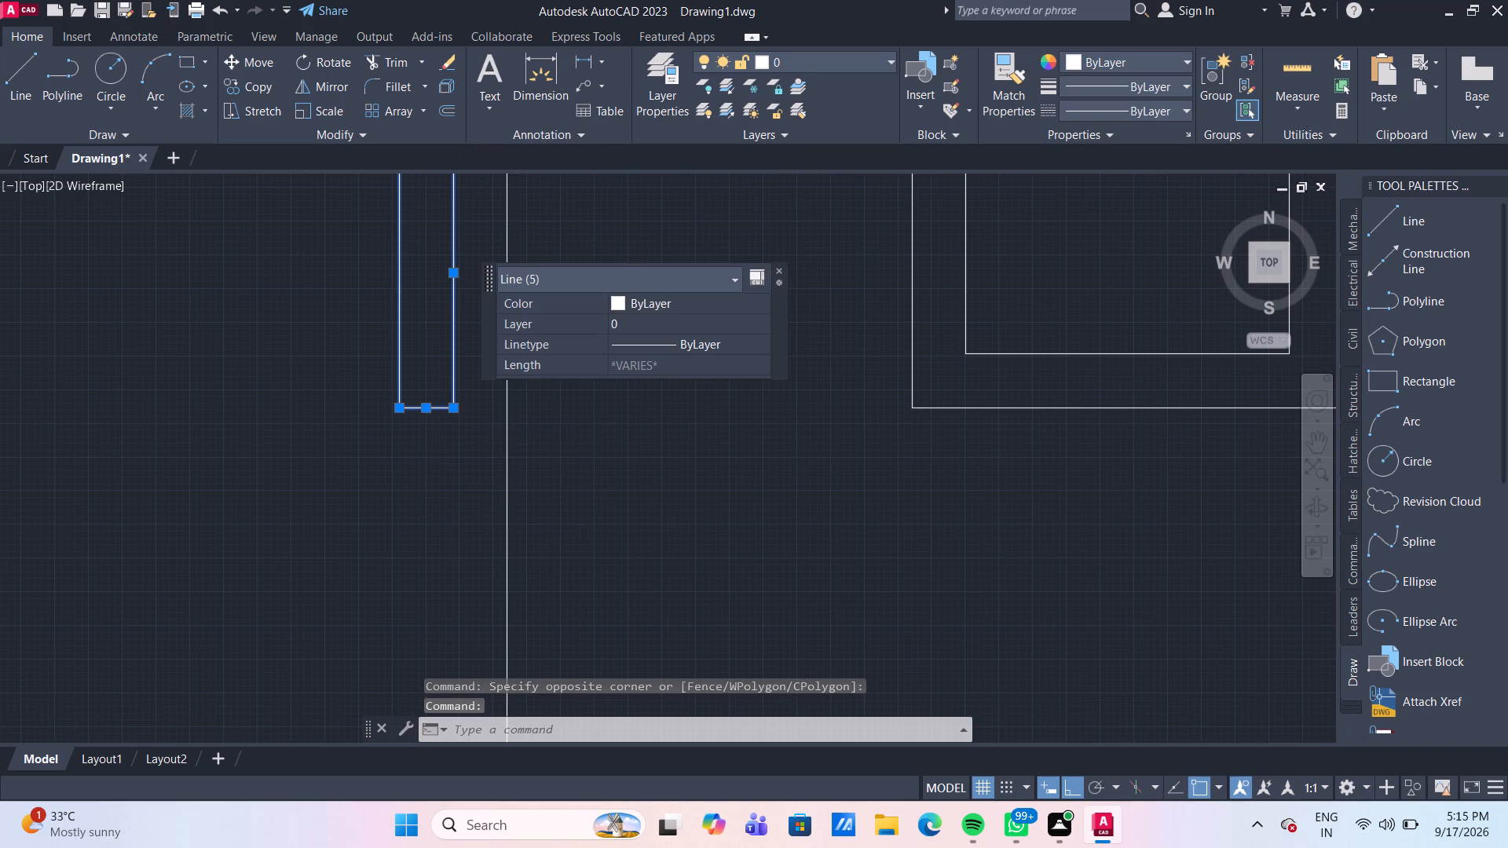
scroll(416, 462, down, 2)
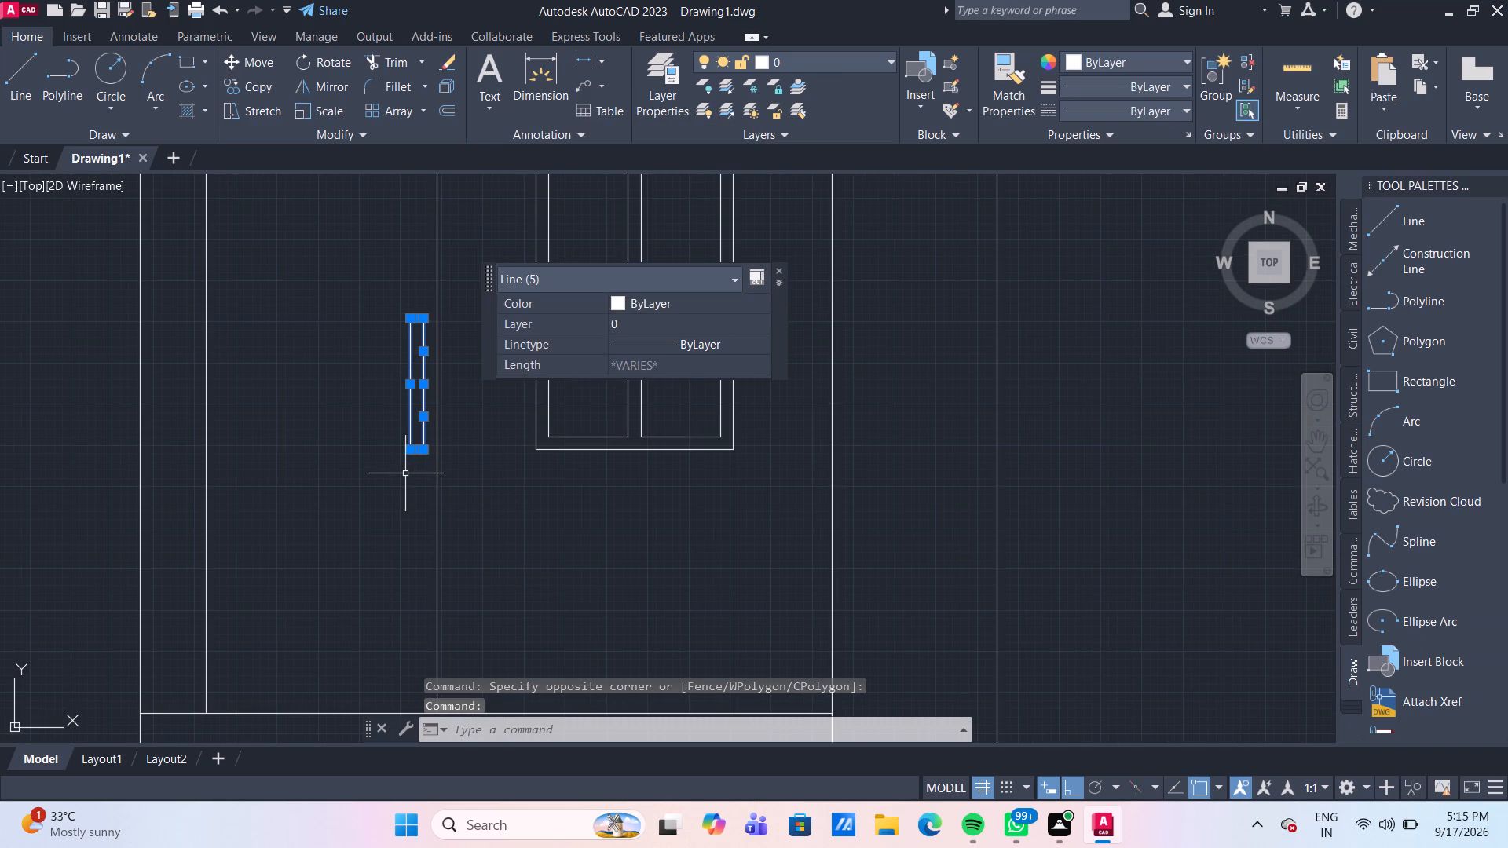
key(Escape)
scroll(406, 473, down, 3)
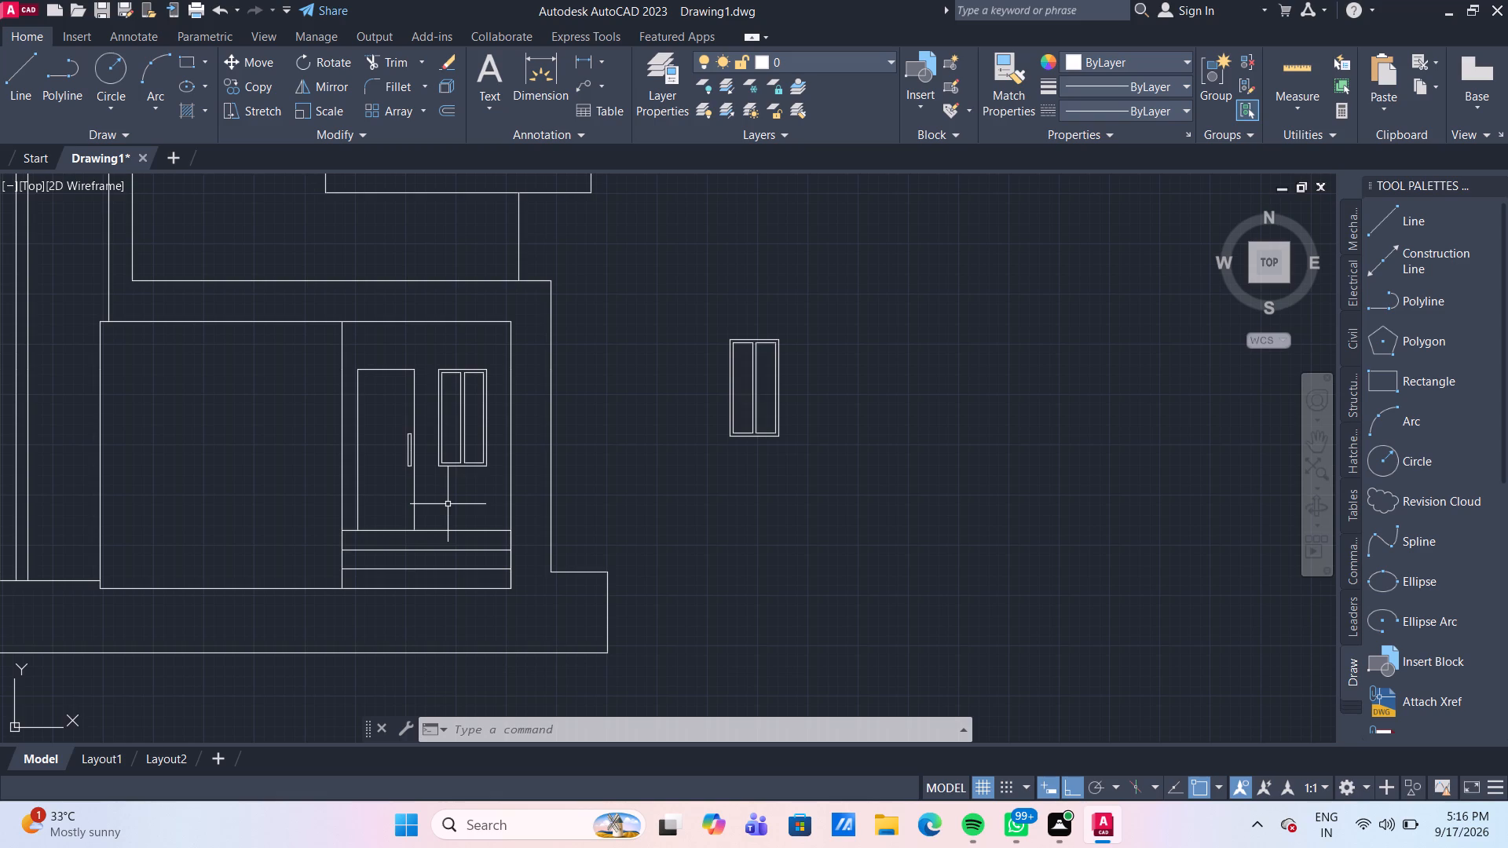
Move the narrow handle rectangle 10 mm west from its bottom-left corner, away from the opening's east side.
scroll(441, 469, up, 2)
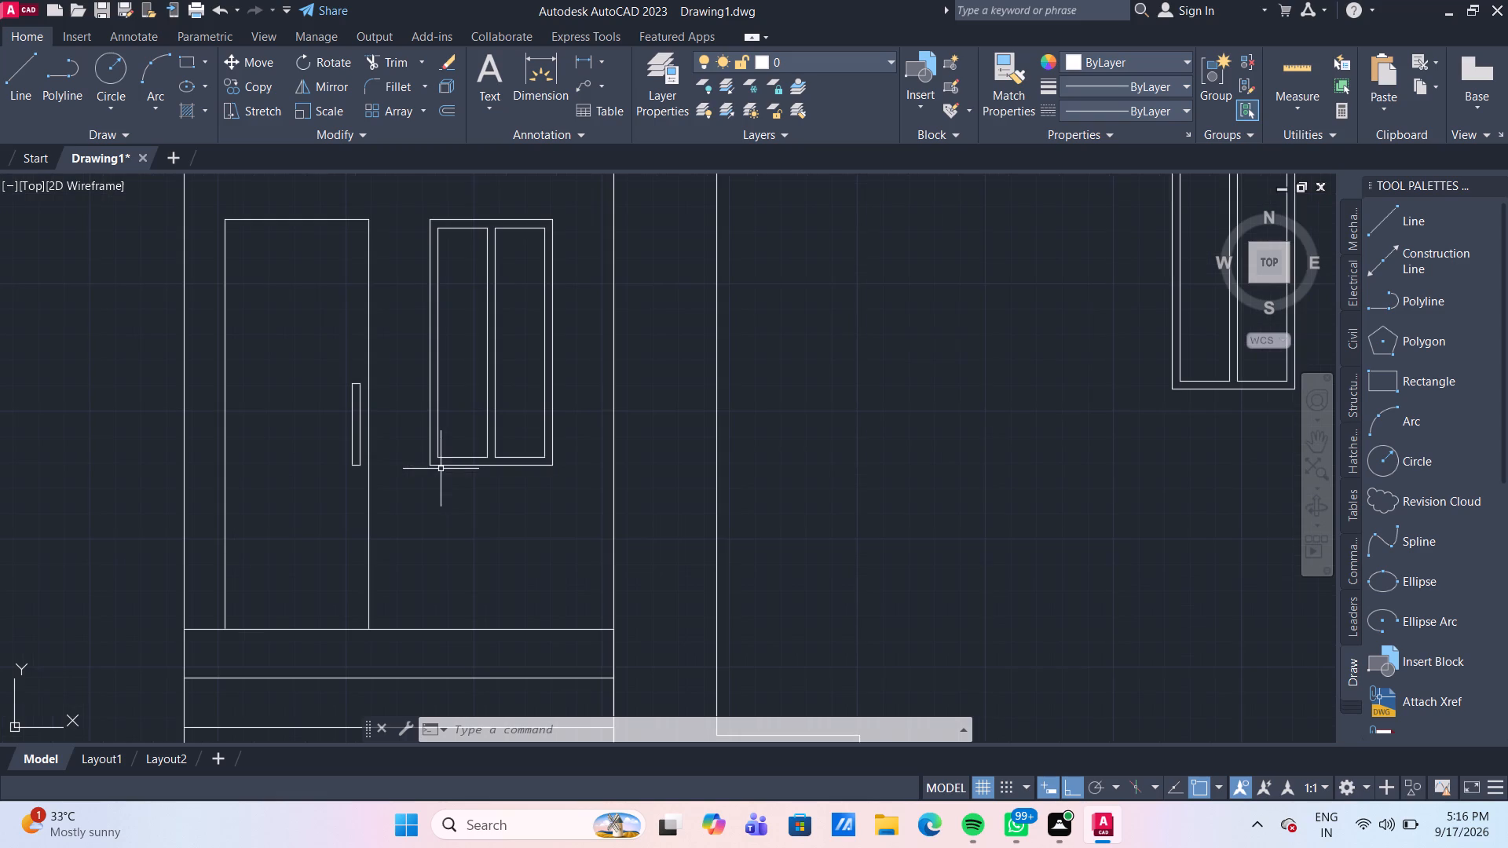
scroll(382, 448, up, 2)
middle_drag(385, 449, 403, 458)
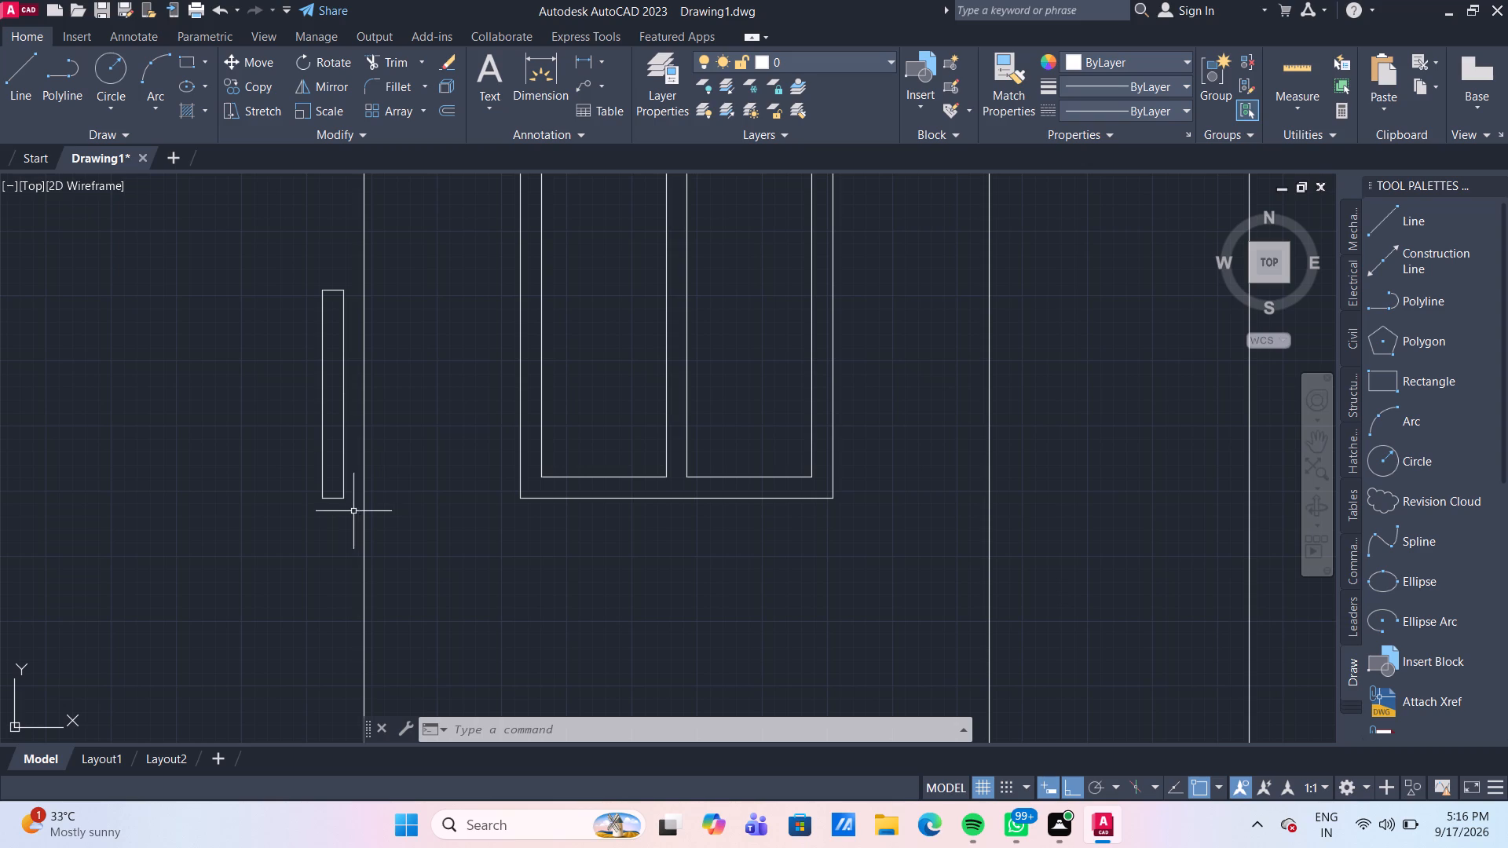
click(353, 510)
click(290, 225)
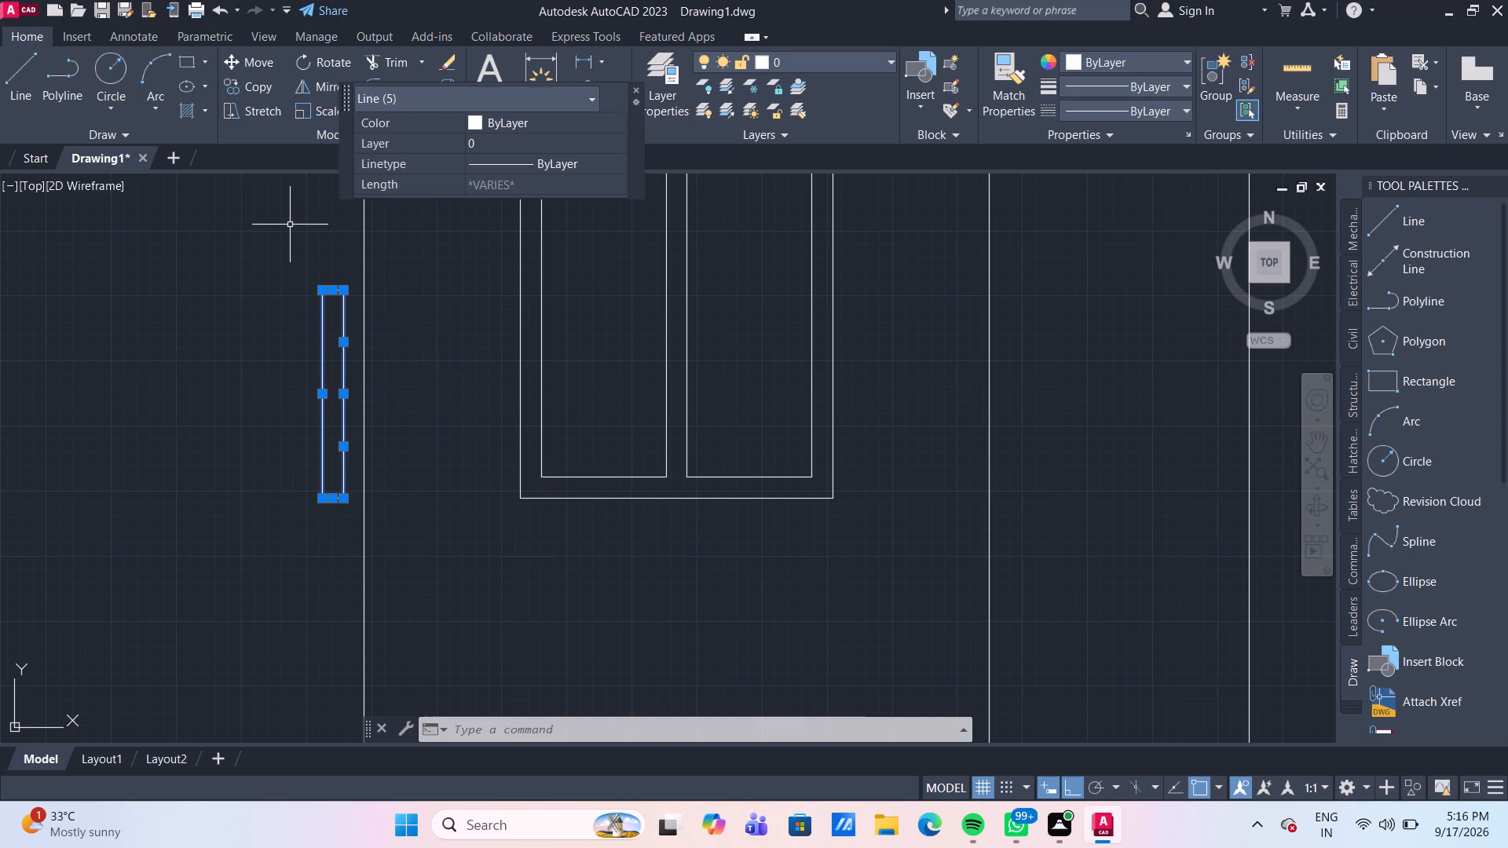
key(m)
key(Return)
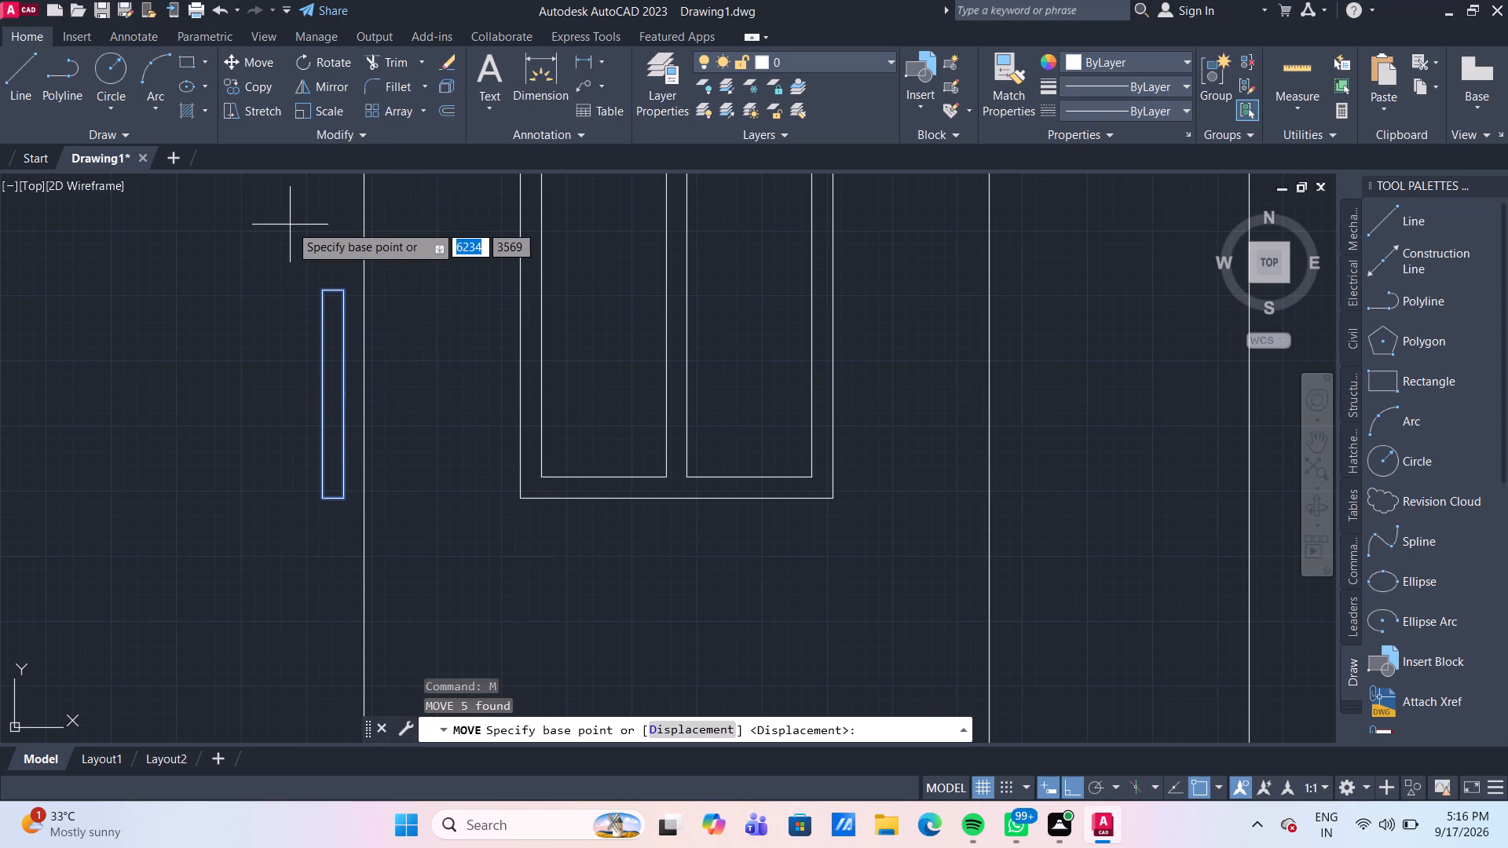
click(325, 503)
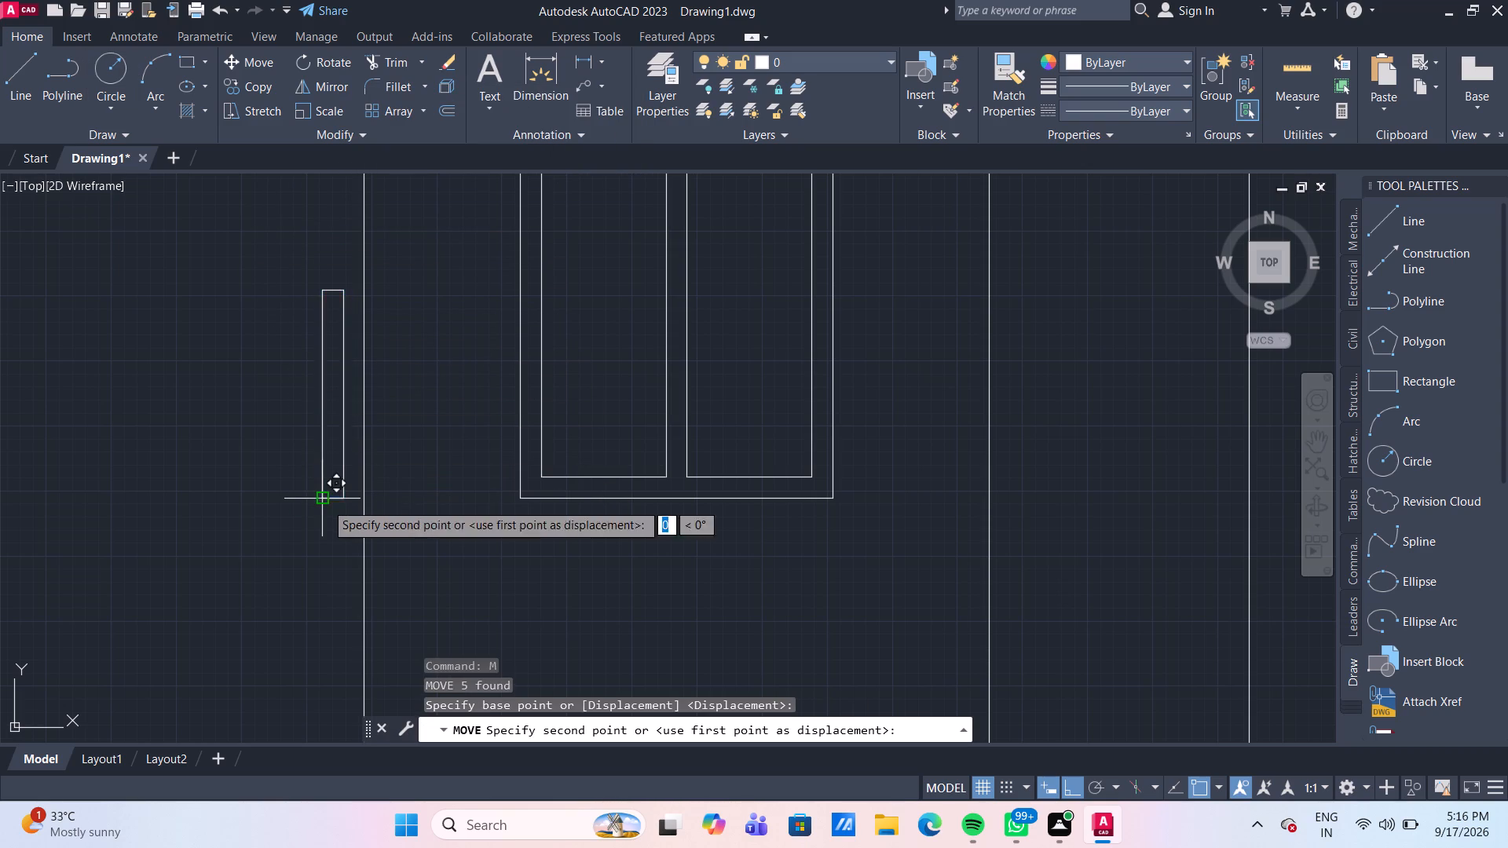
text(10)
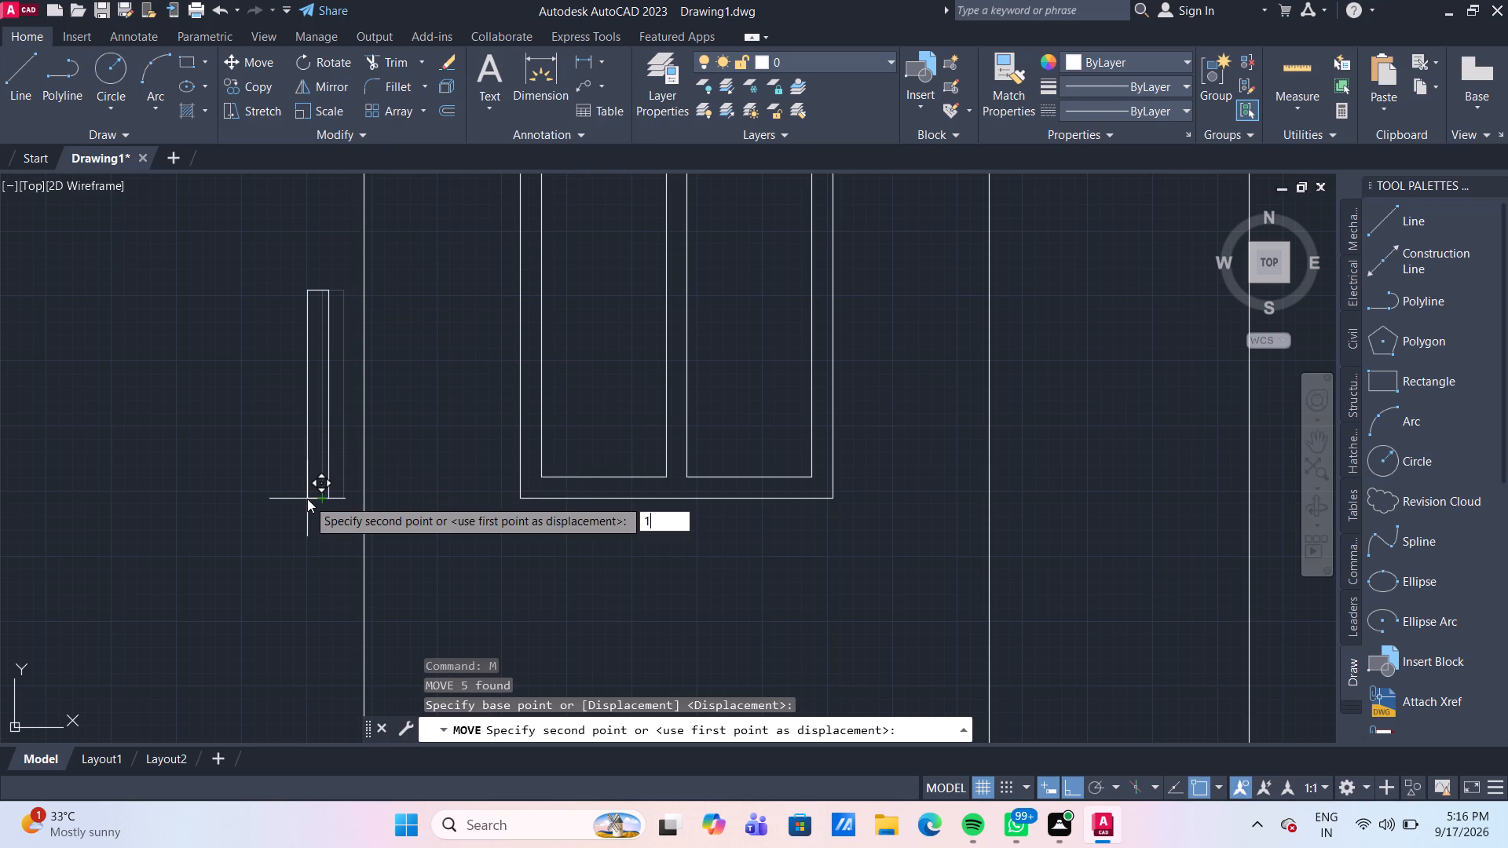
key(Return)
scroll(683, 248, down, 2)
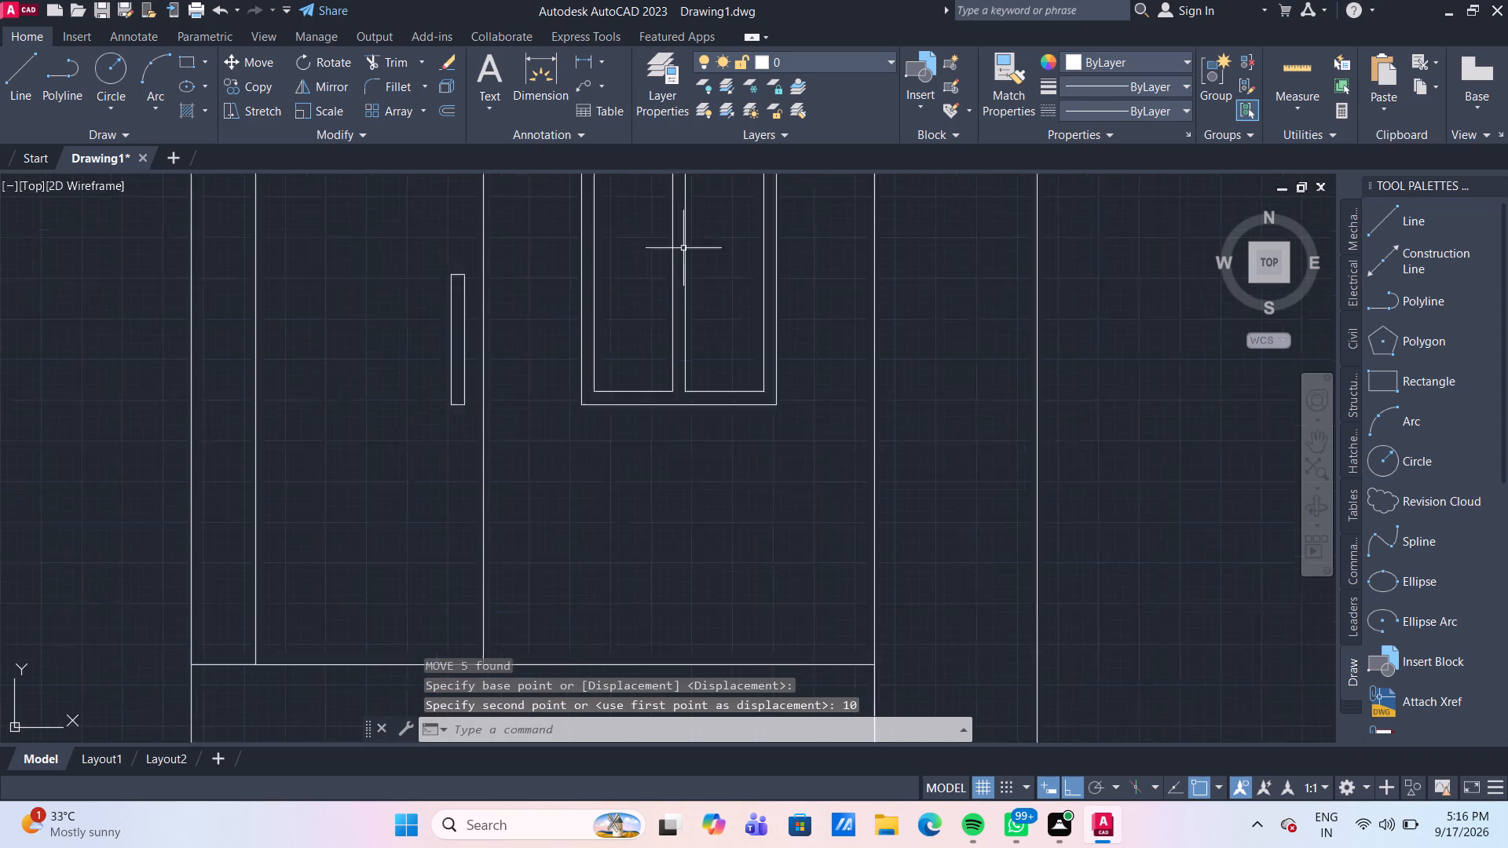
scroll(683, 248, down, 2)
middle_drag(711, 327, 611, 357)
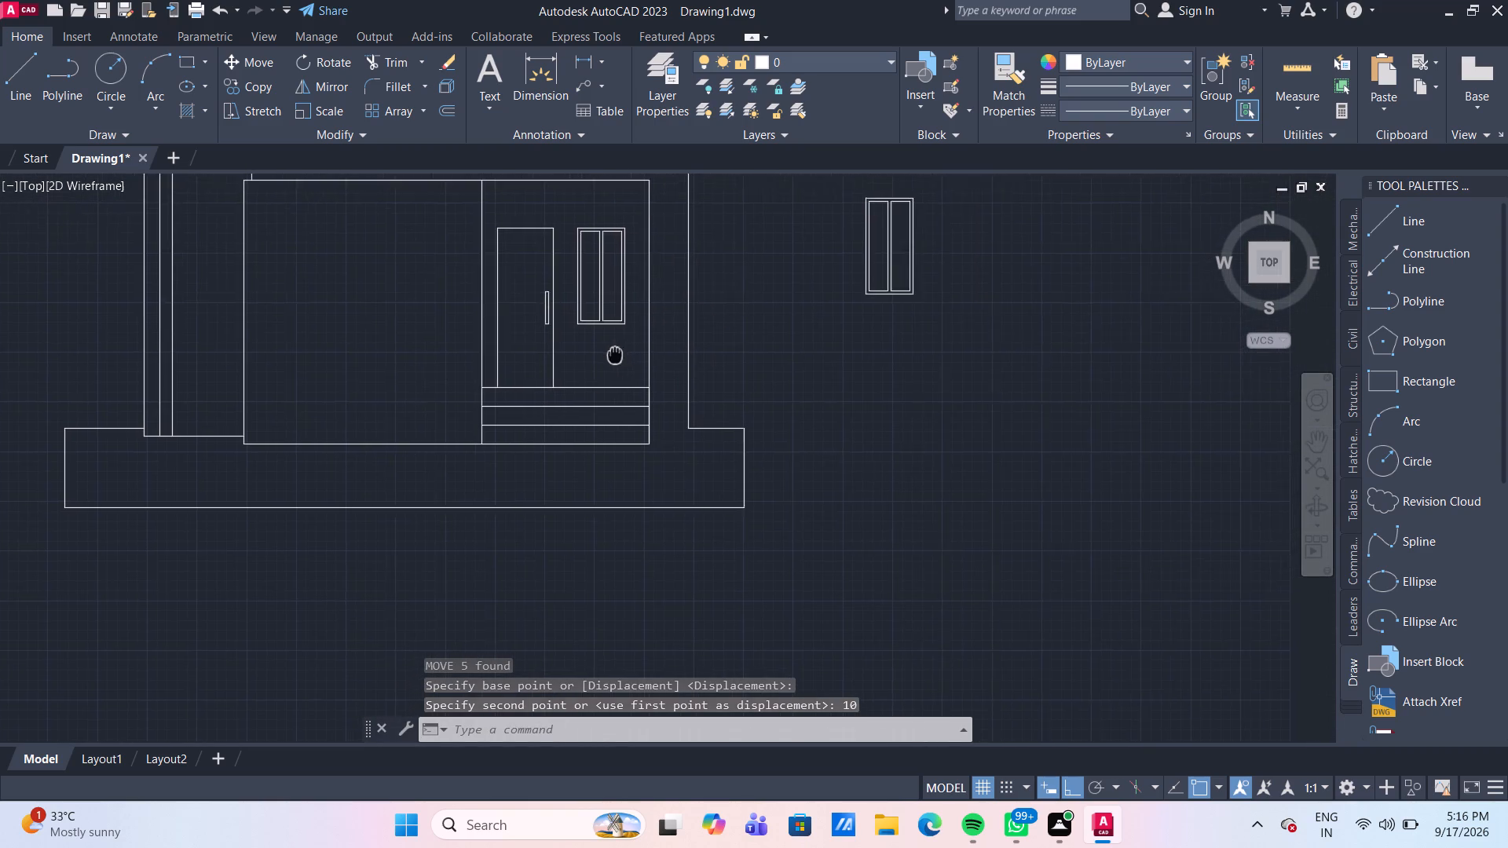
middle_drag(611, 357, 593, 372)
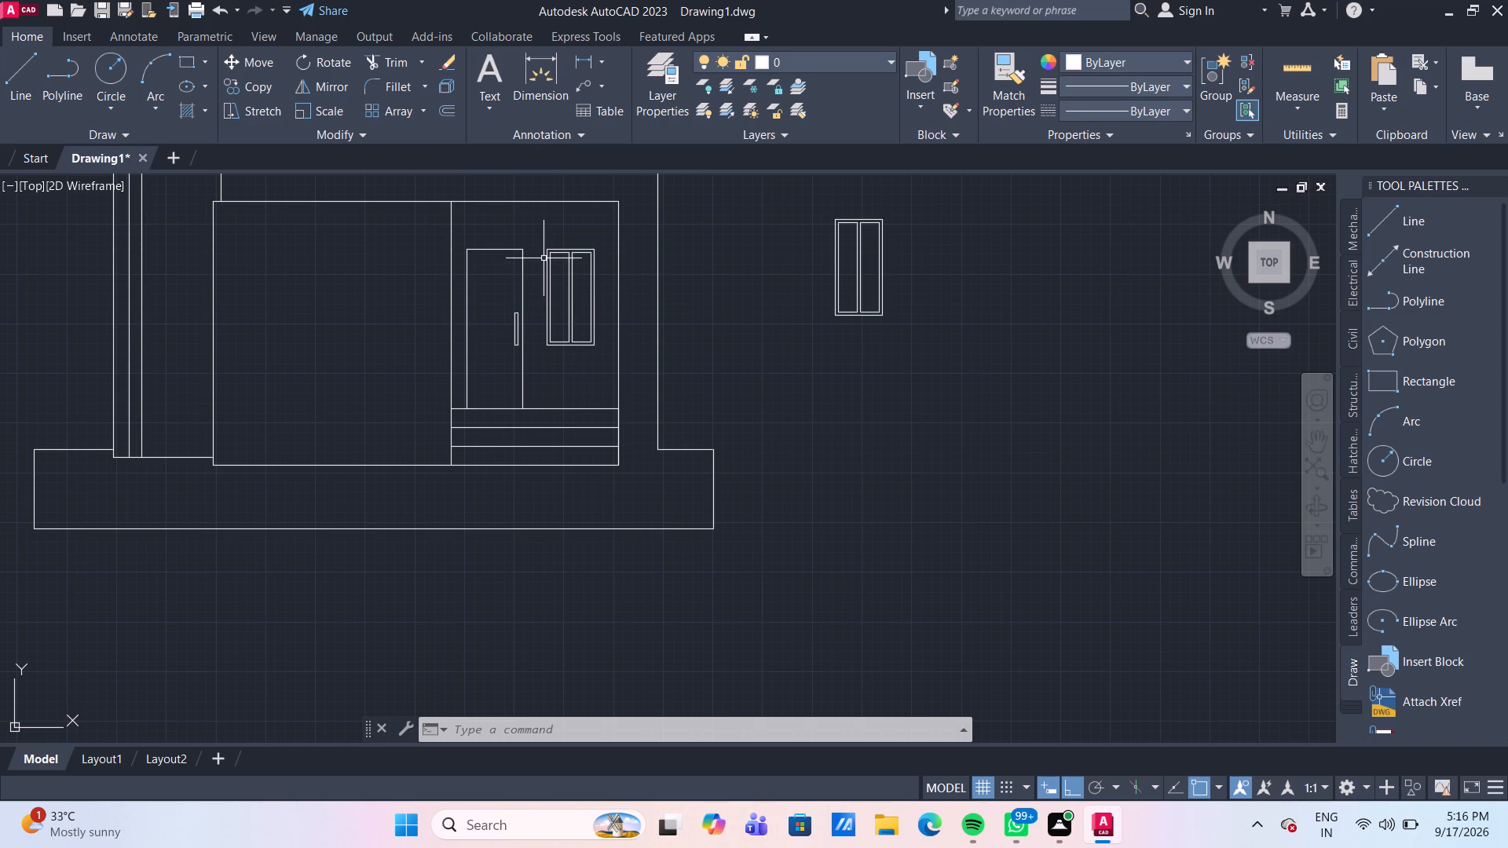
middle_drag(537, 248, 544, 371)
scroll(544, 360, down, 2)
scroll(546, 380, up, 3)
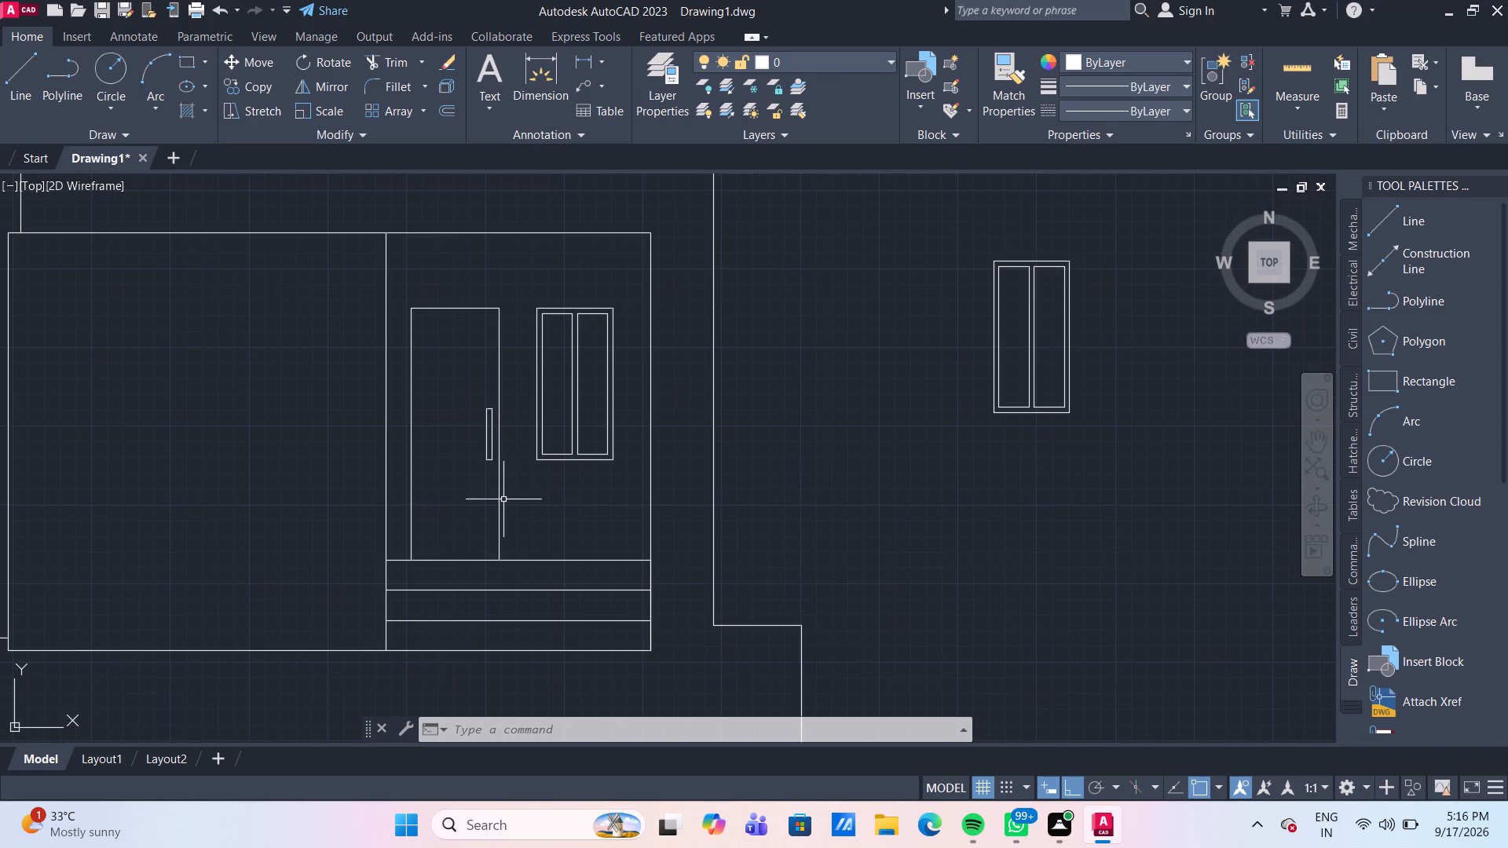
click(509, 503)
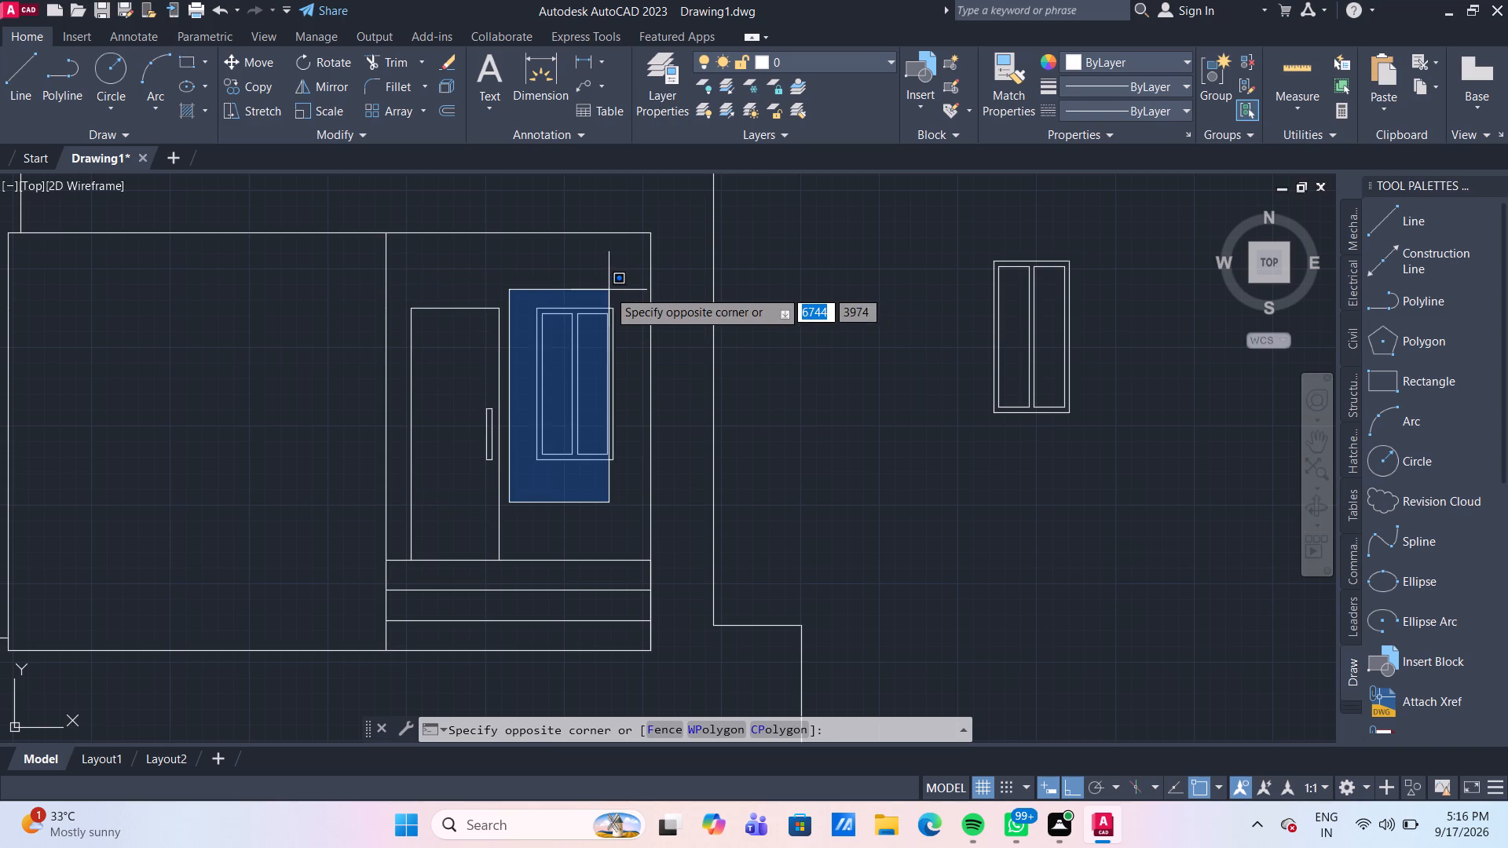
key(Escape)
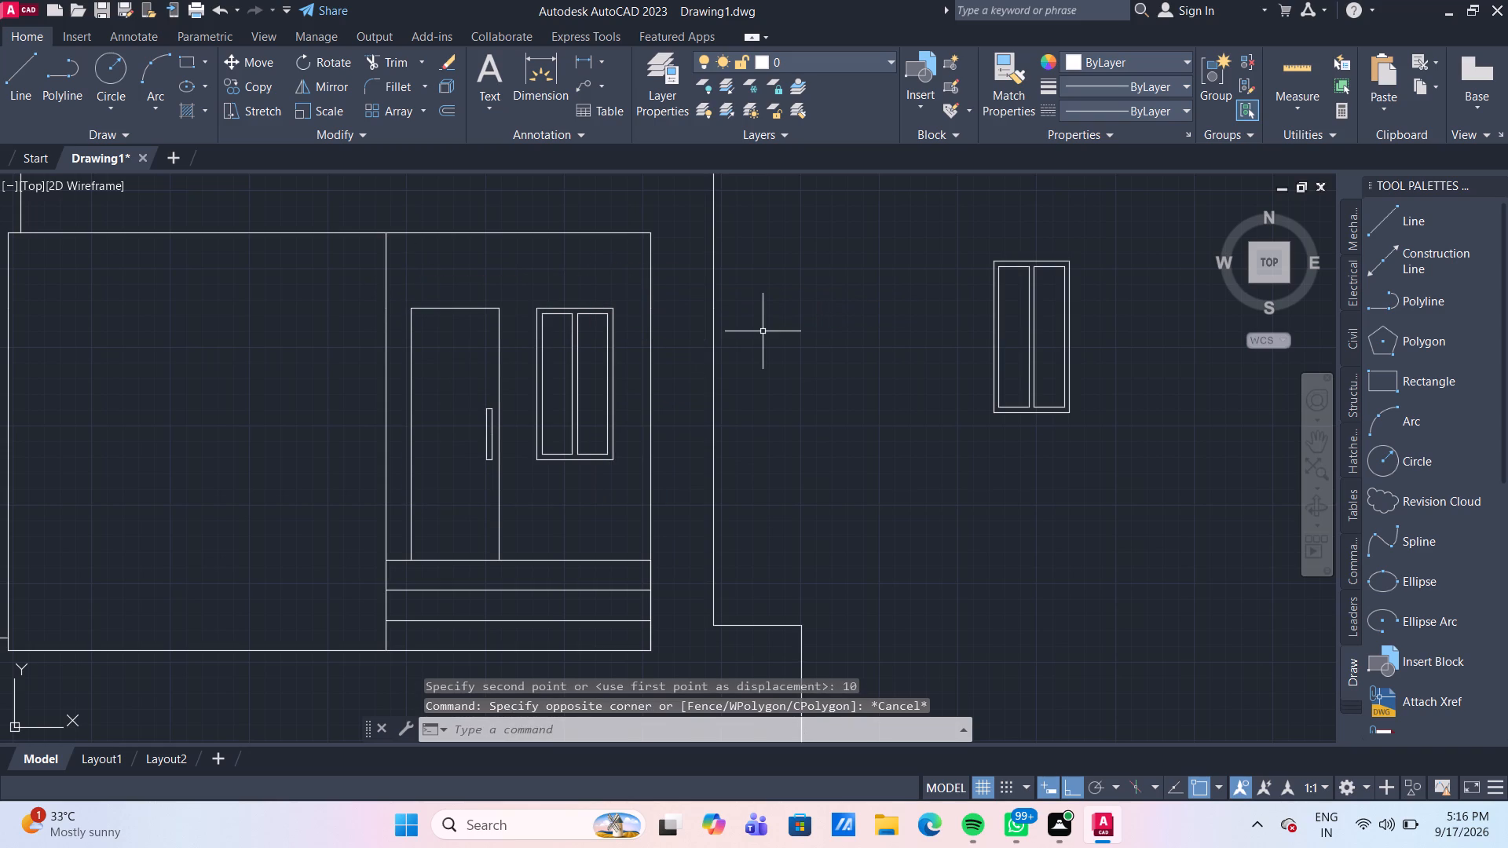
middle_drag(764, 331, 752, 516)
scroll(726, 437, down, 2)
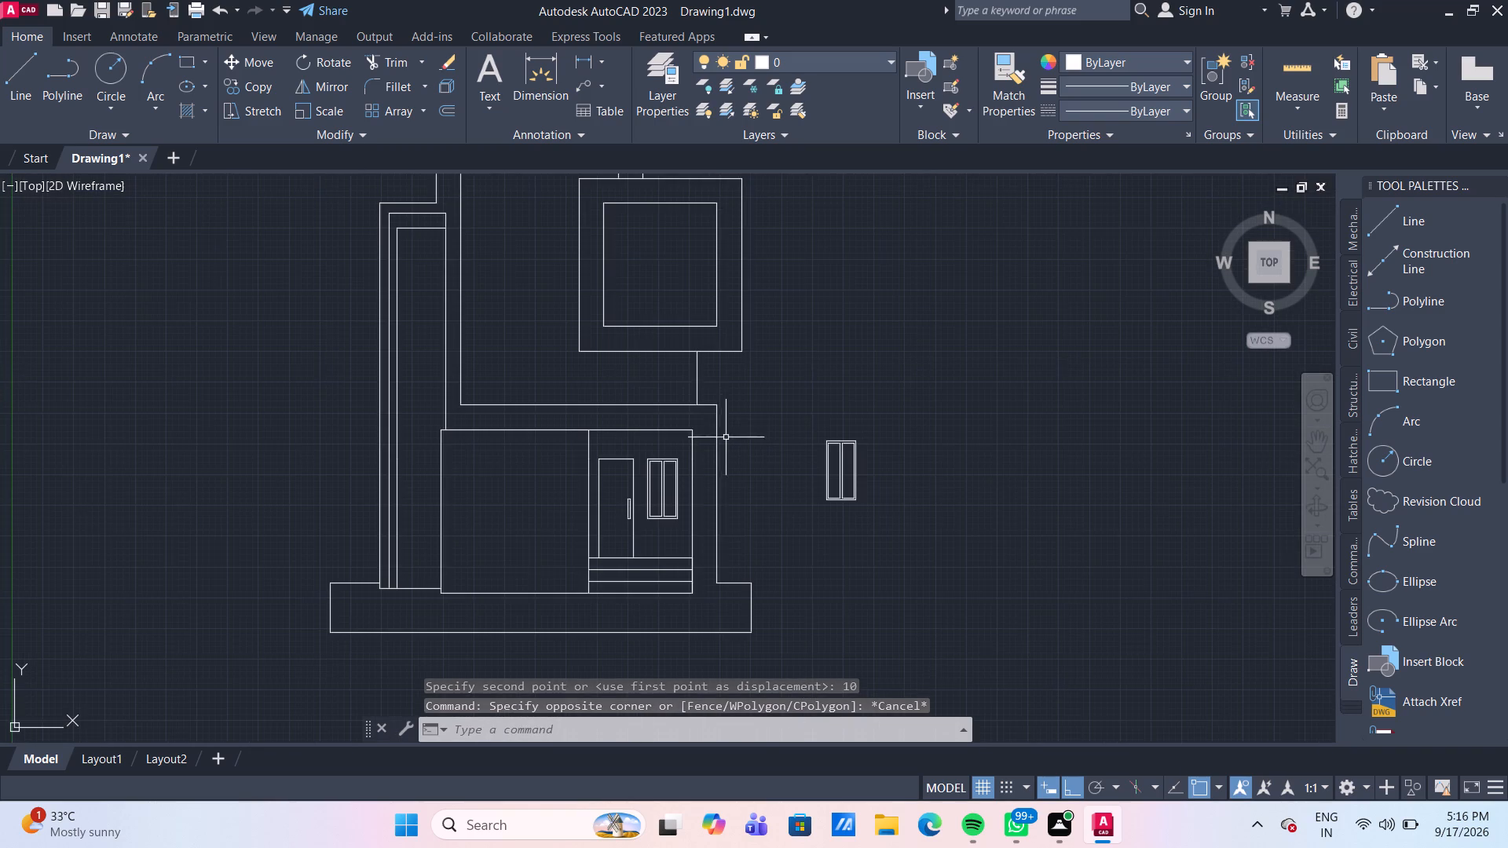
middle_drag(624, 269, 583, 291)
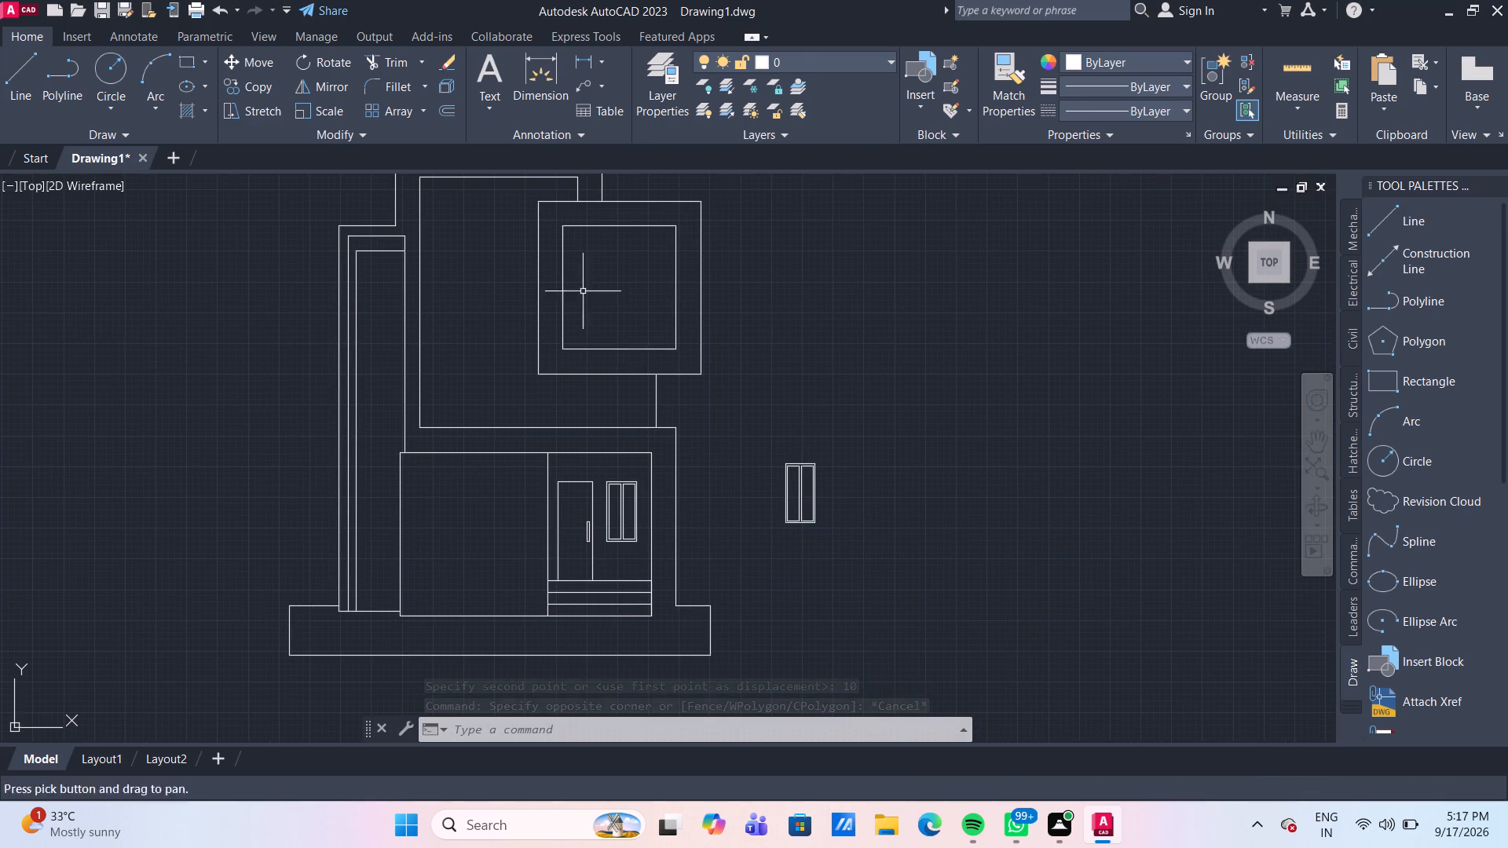
Check distances on the elevation with the Quick measure tool.
drag(1292, 70, 1278, 82)
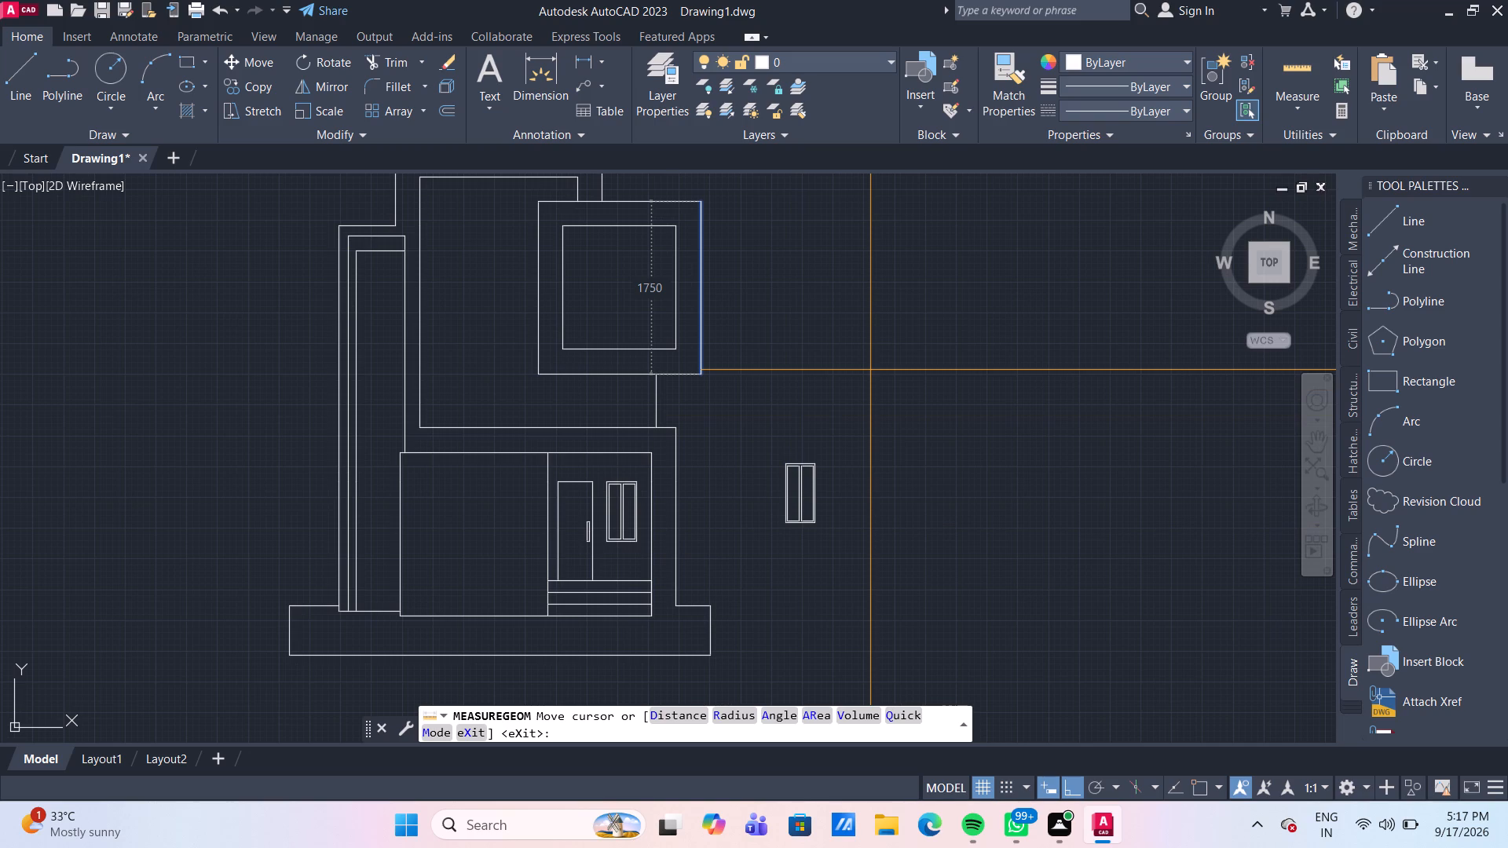
key(Escape)
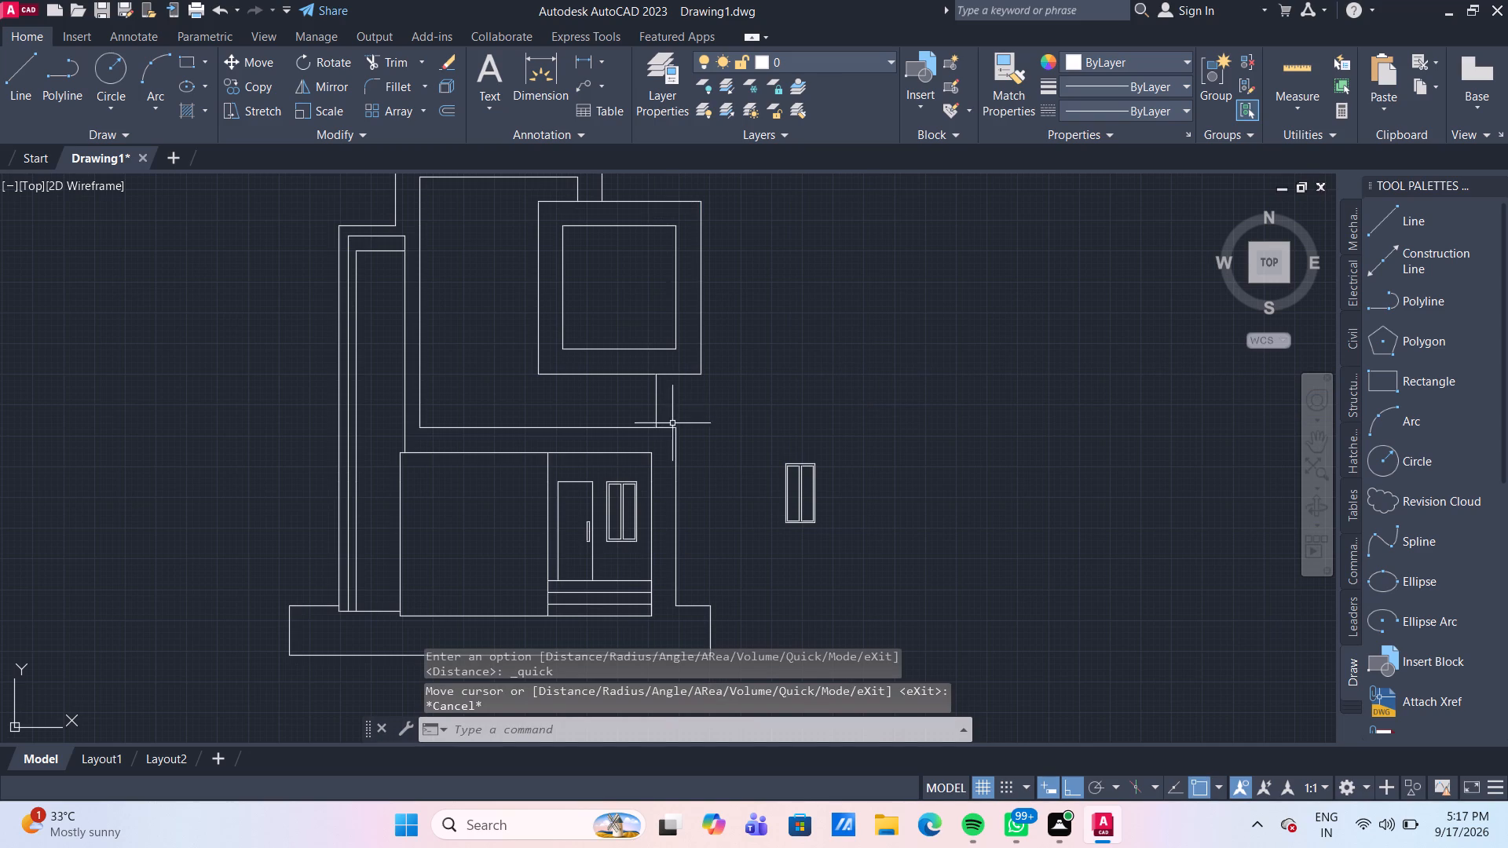
Offset the door's top edge 200 mm downward inside the door opening.
middle_drag(703, 497, 705, 388)
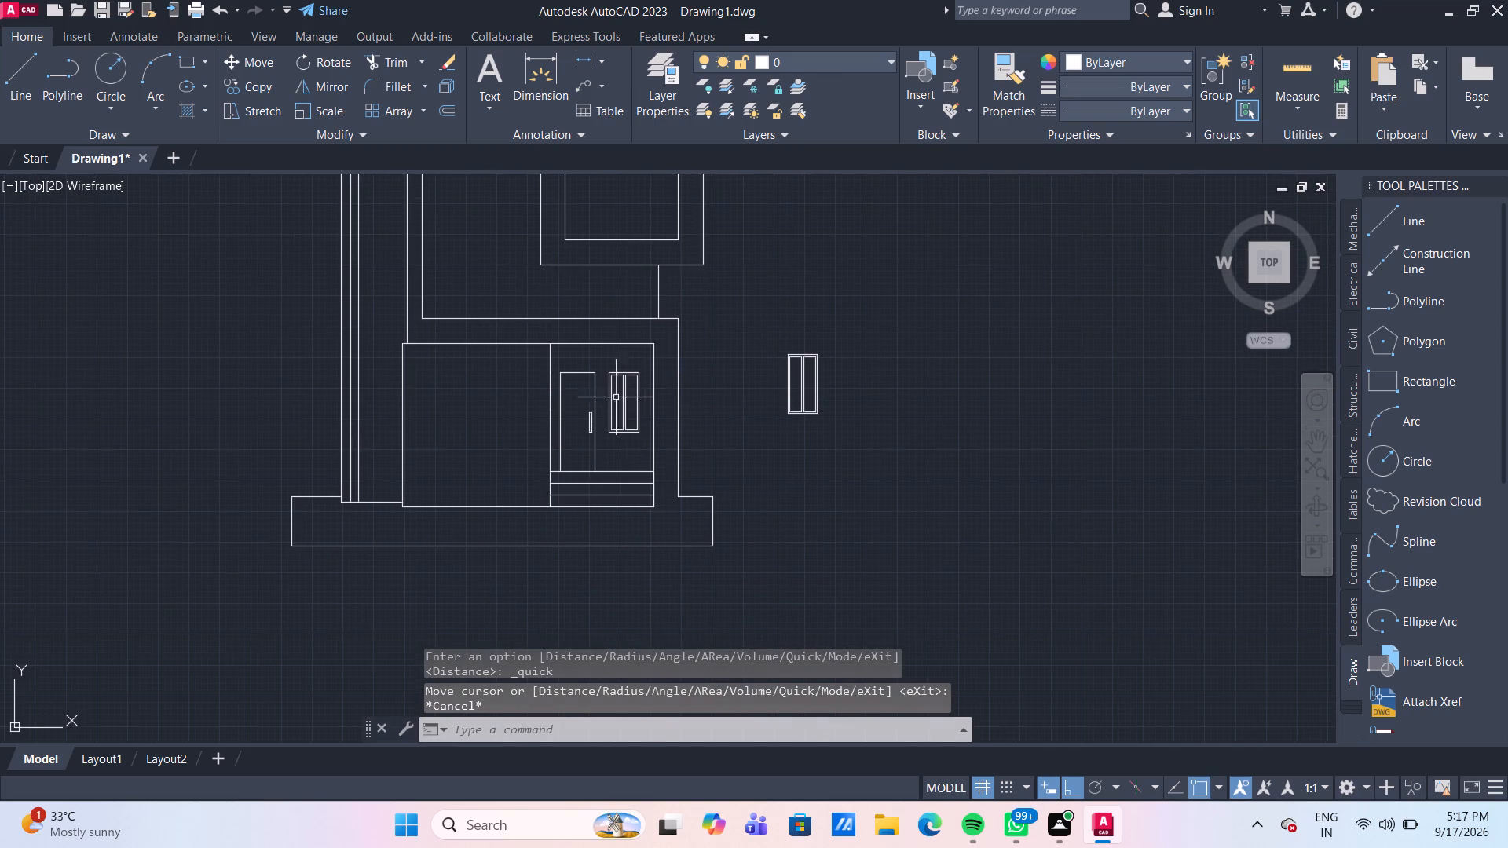
scroll(580, 382, up, 2)
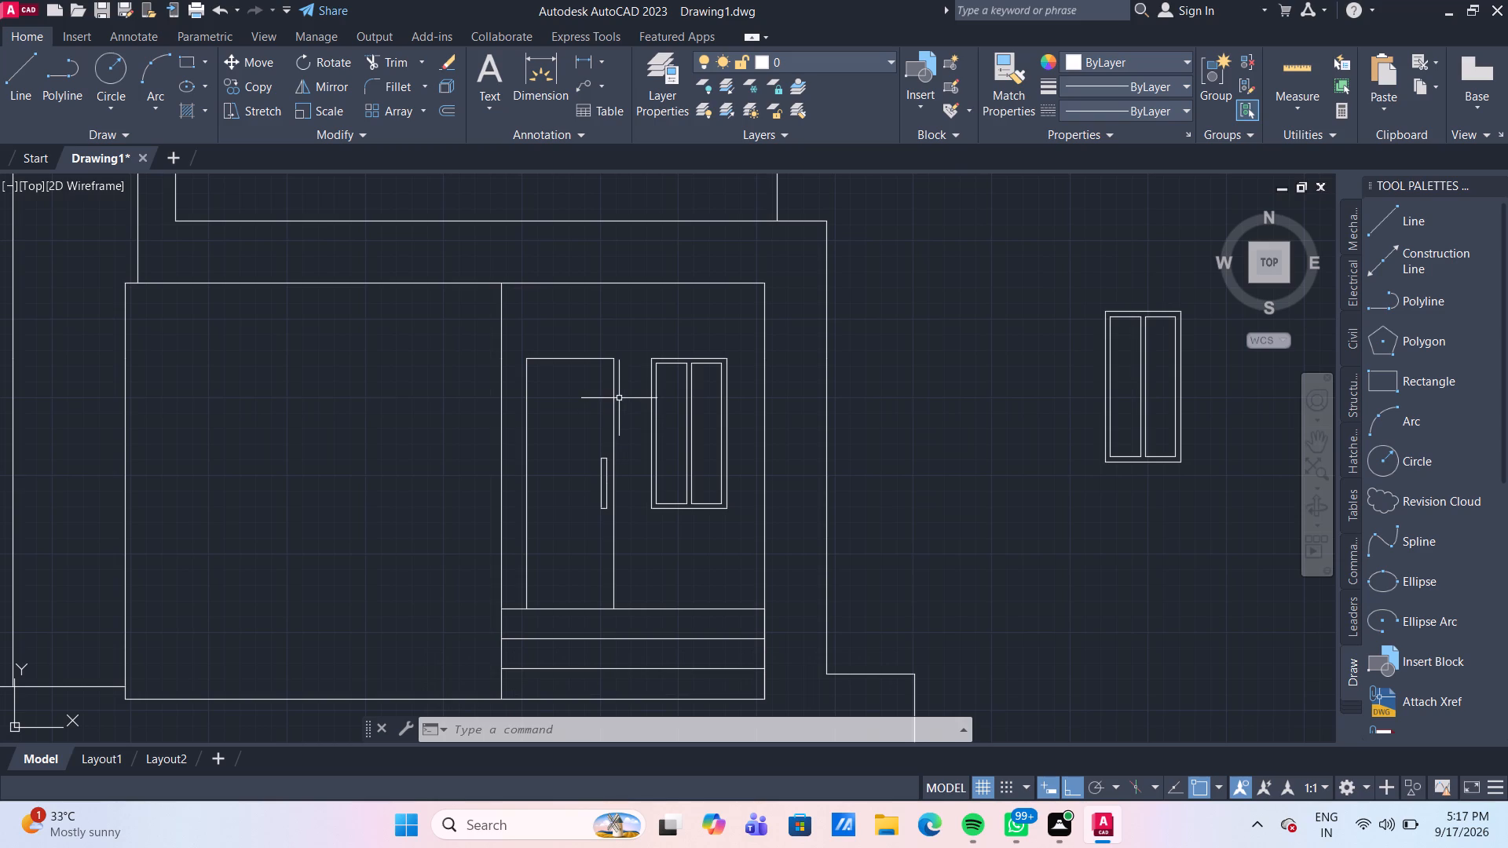
scroll(565, 417, up, 1)
middle_drag(565, 417, 565, 411)
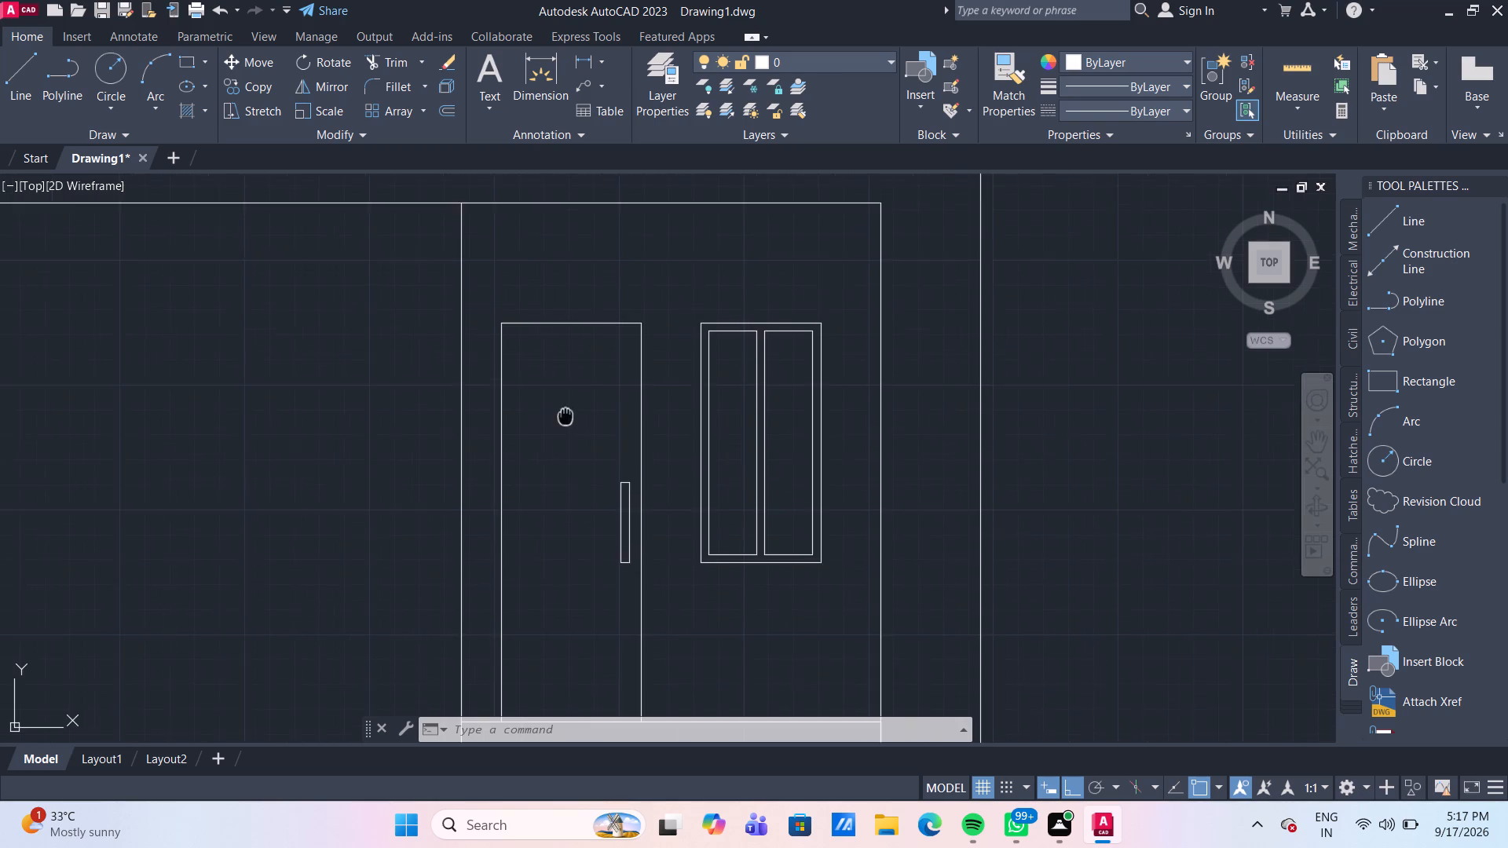
middle_drag(565, 411, 557, 396)
key(o)
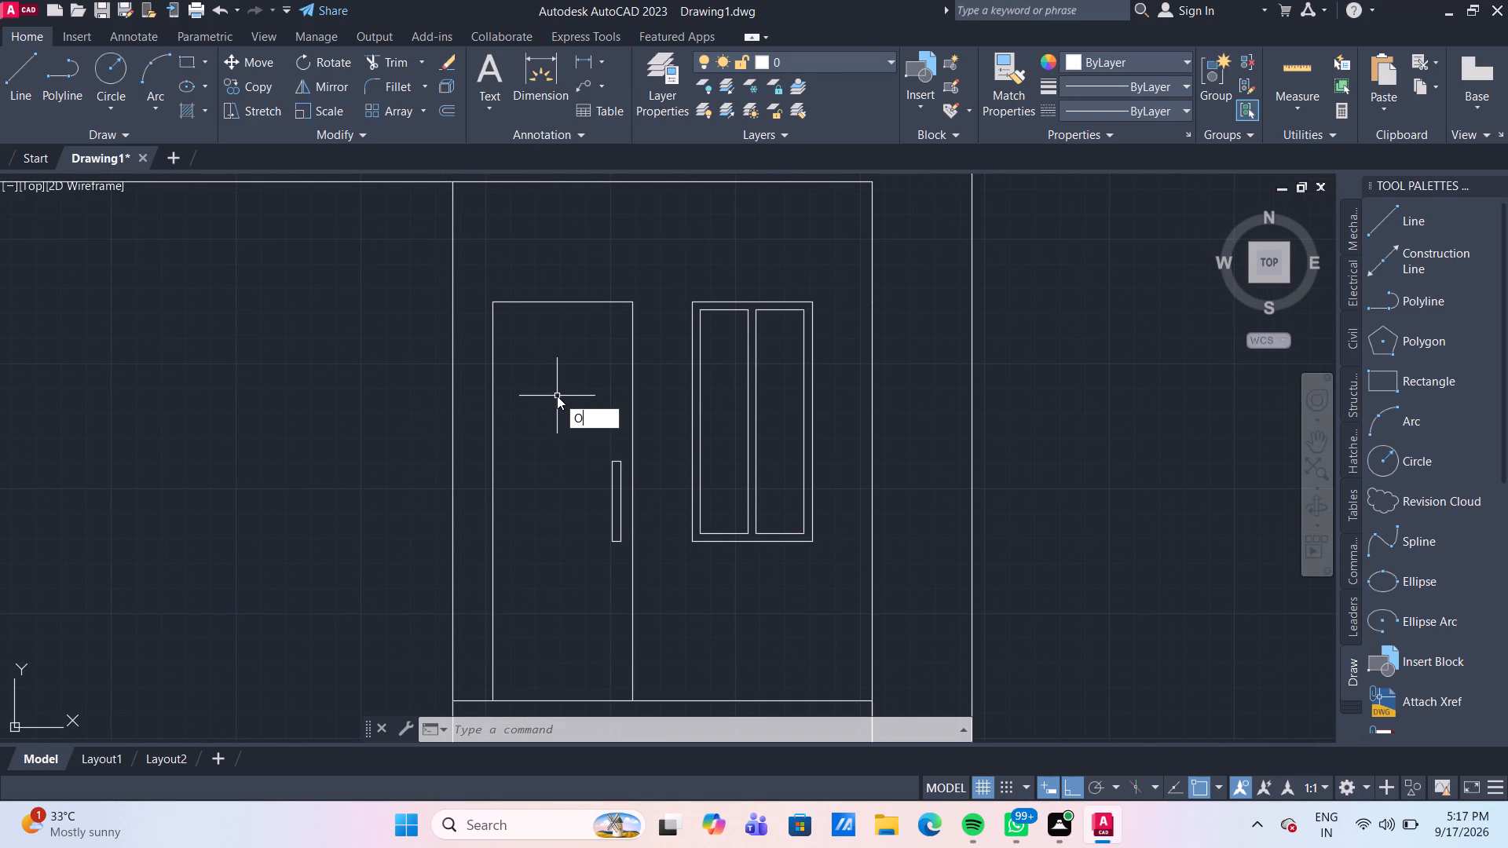
key(Return)
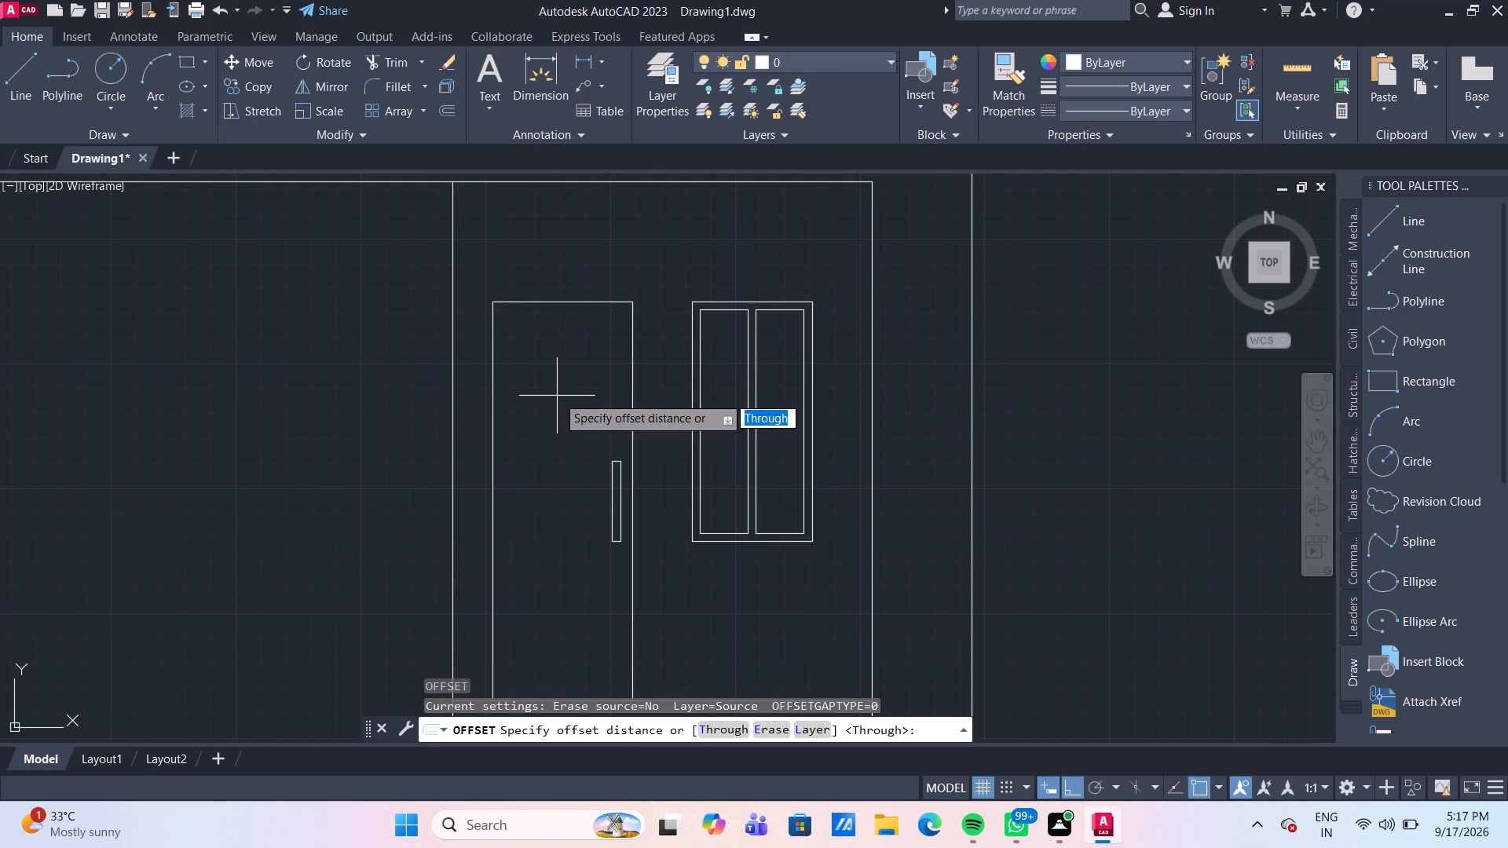
key(Return)
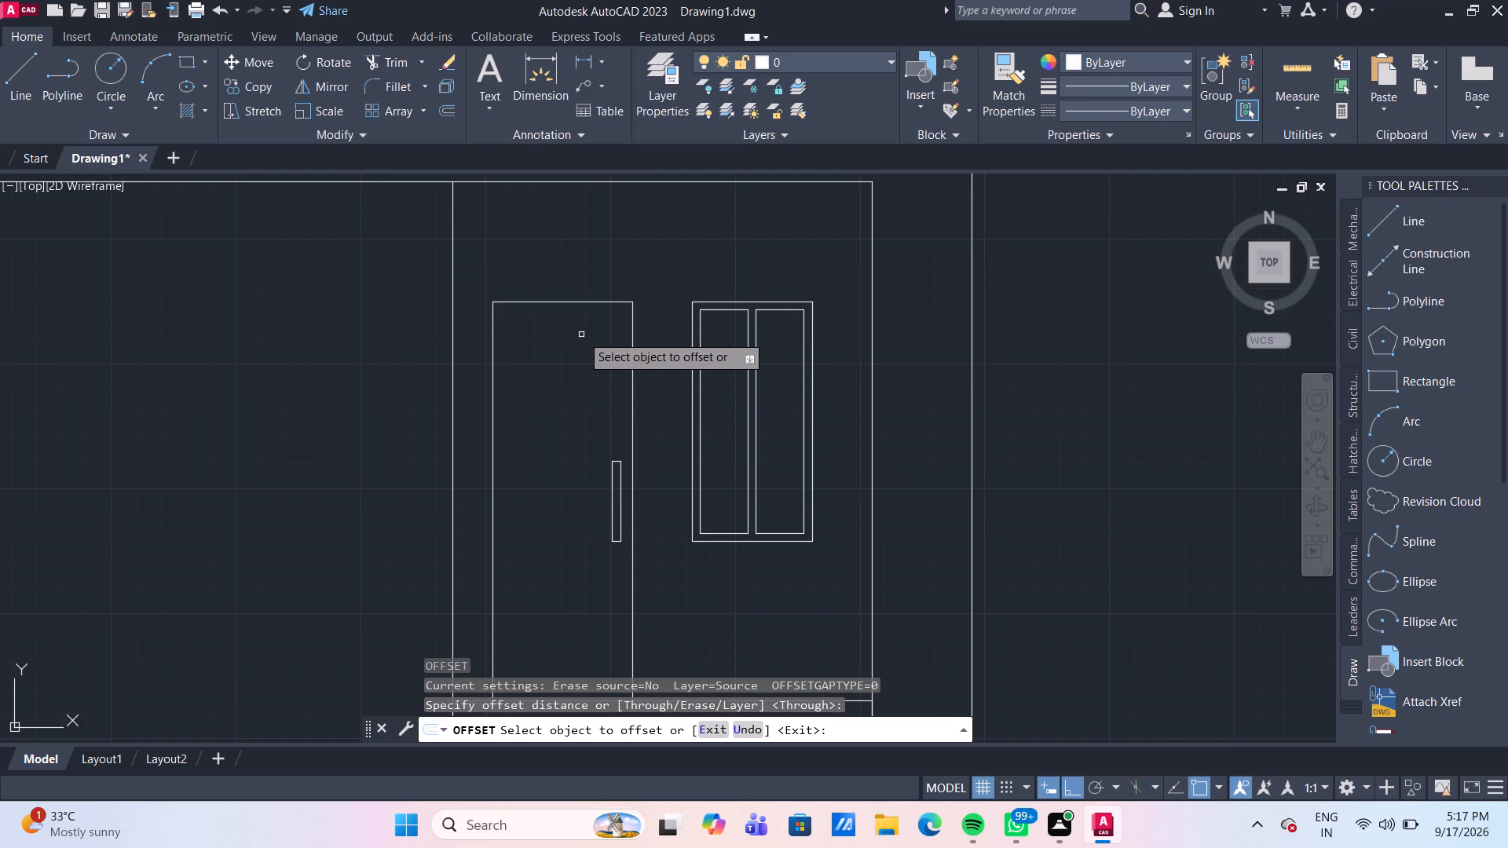
click(587, 304)
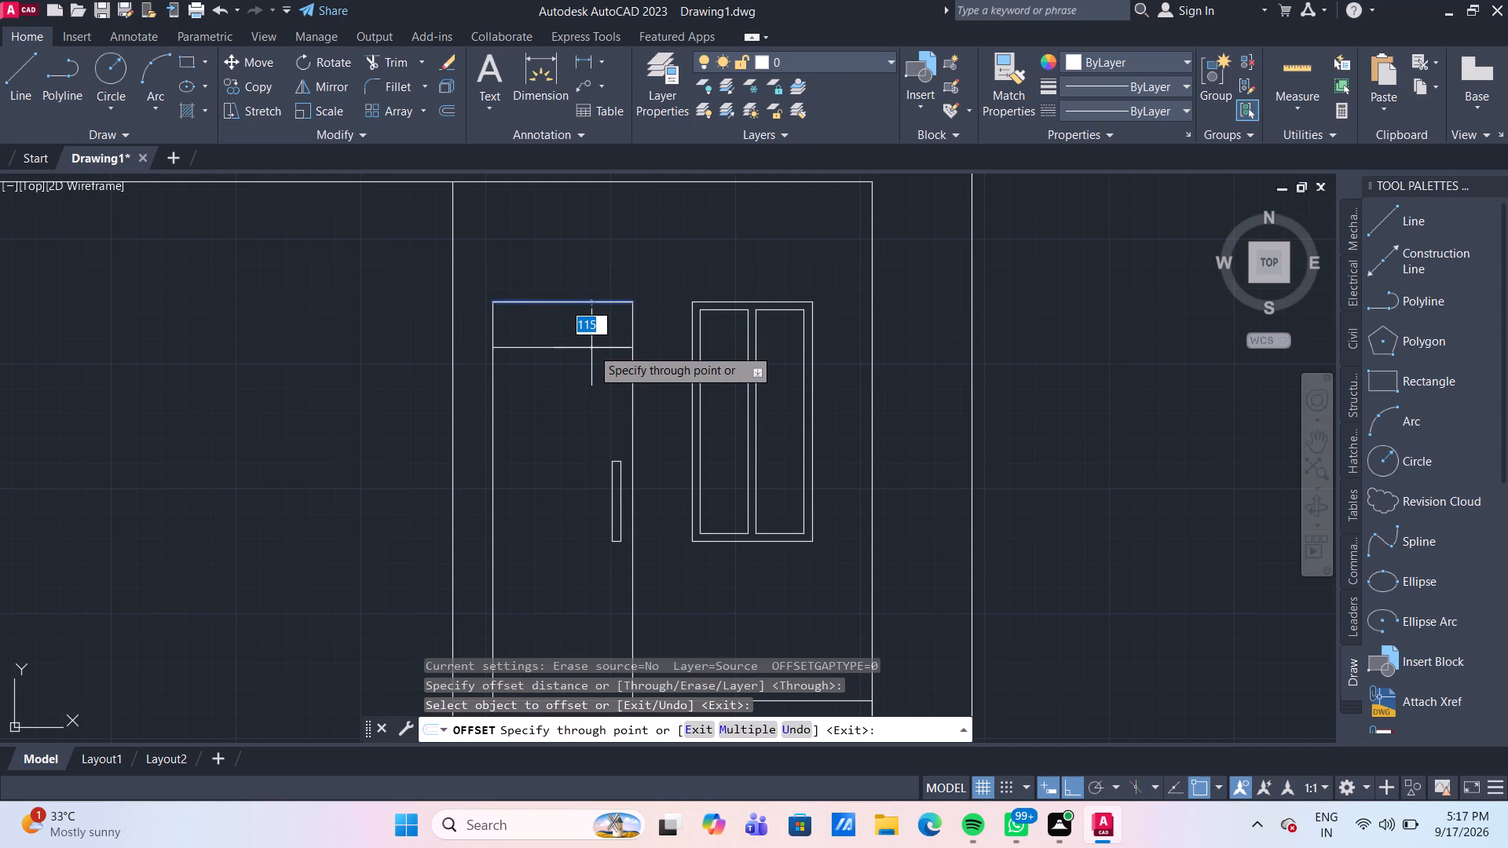
text(200)
key(Return)
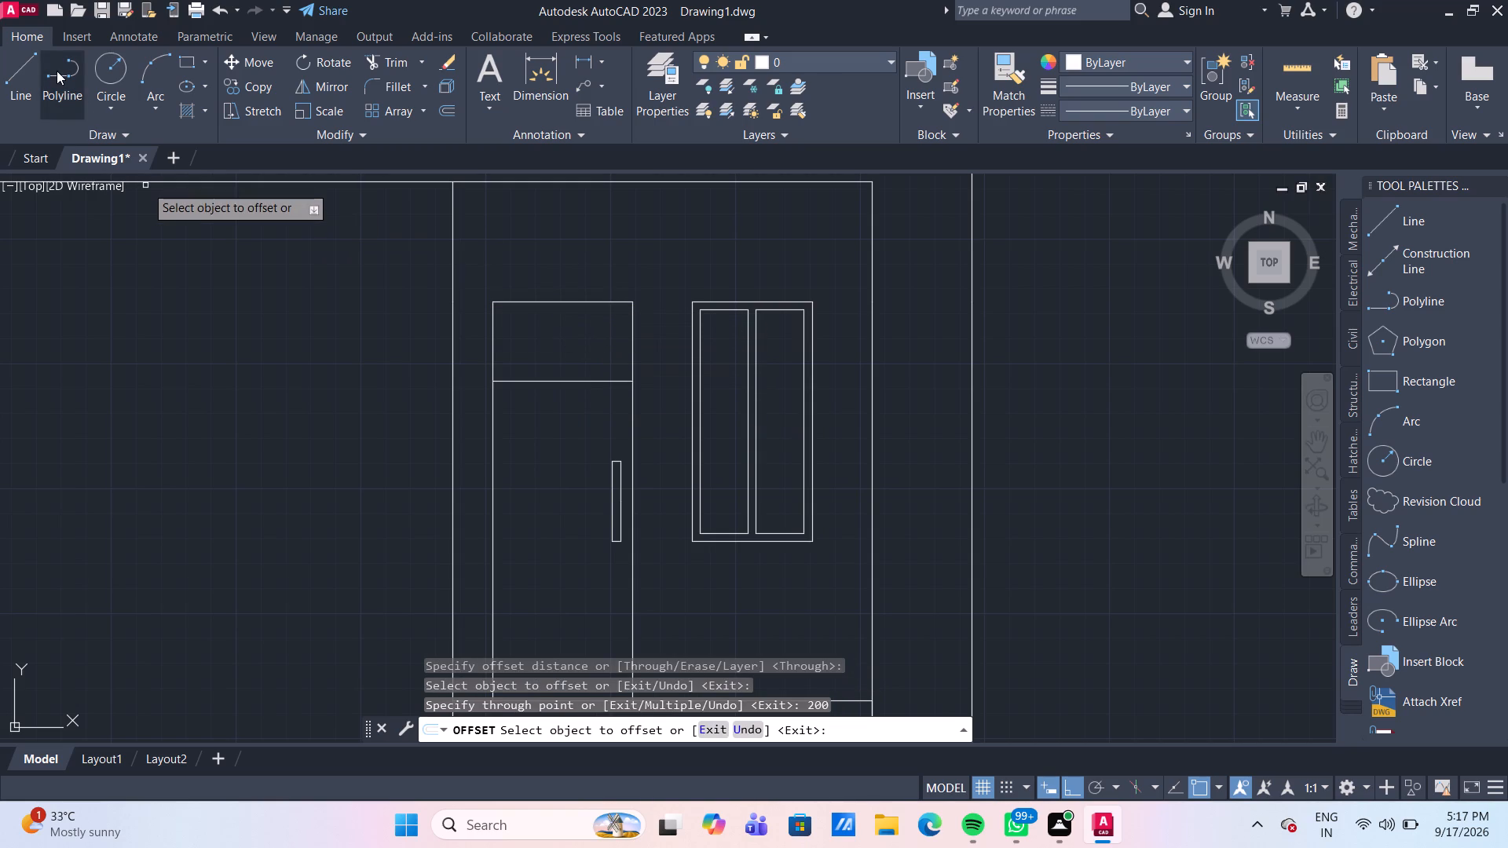
Draw a horizontal guide line about 150 mm long from the offset line's east end to the window's west side.
click(33, 66)
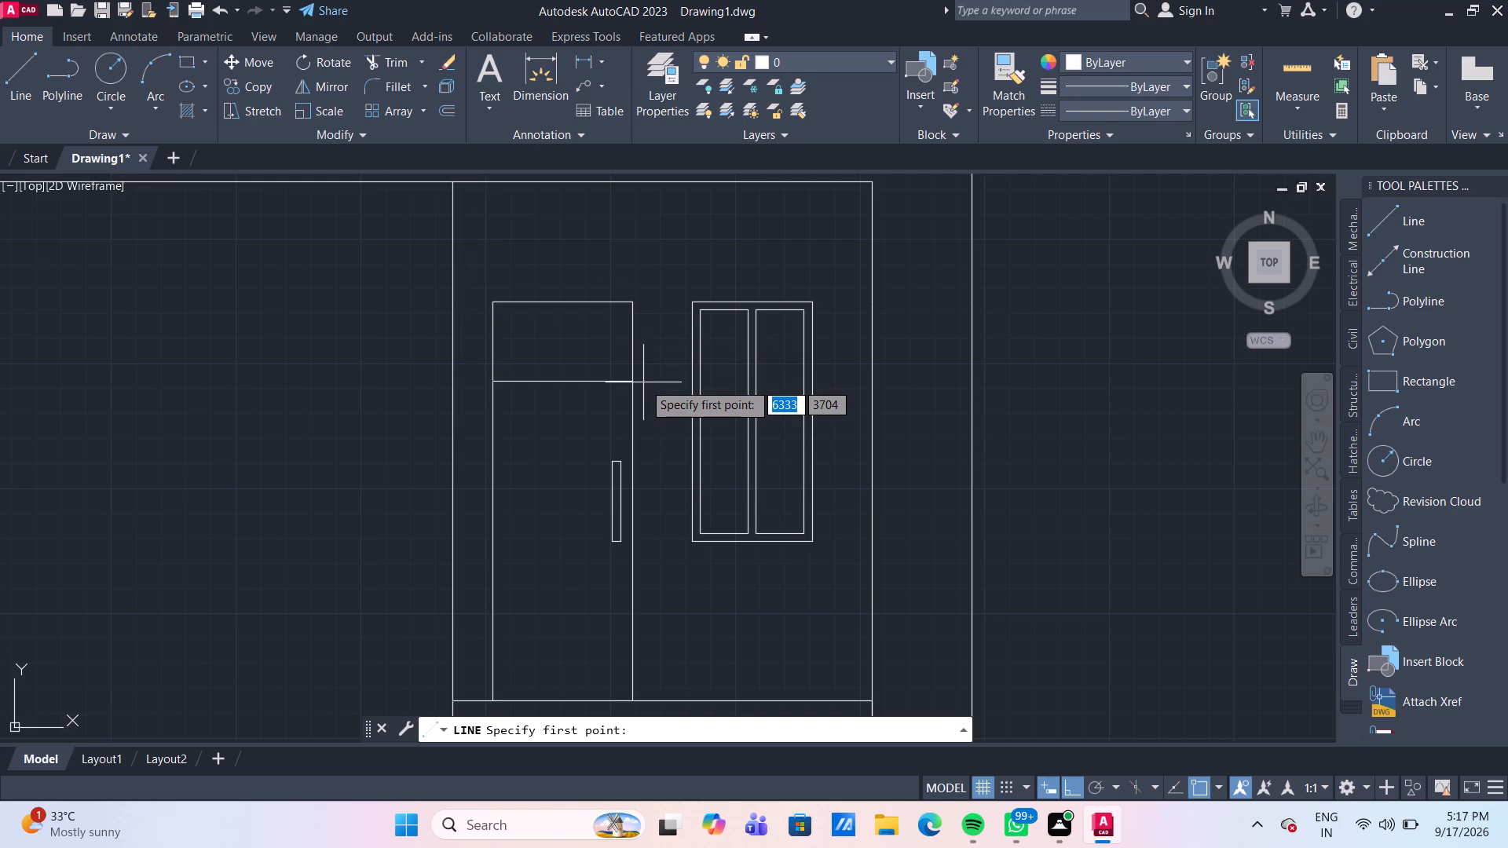
click(628, 379)
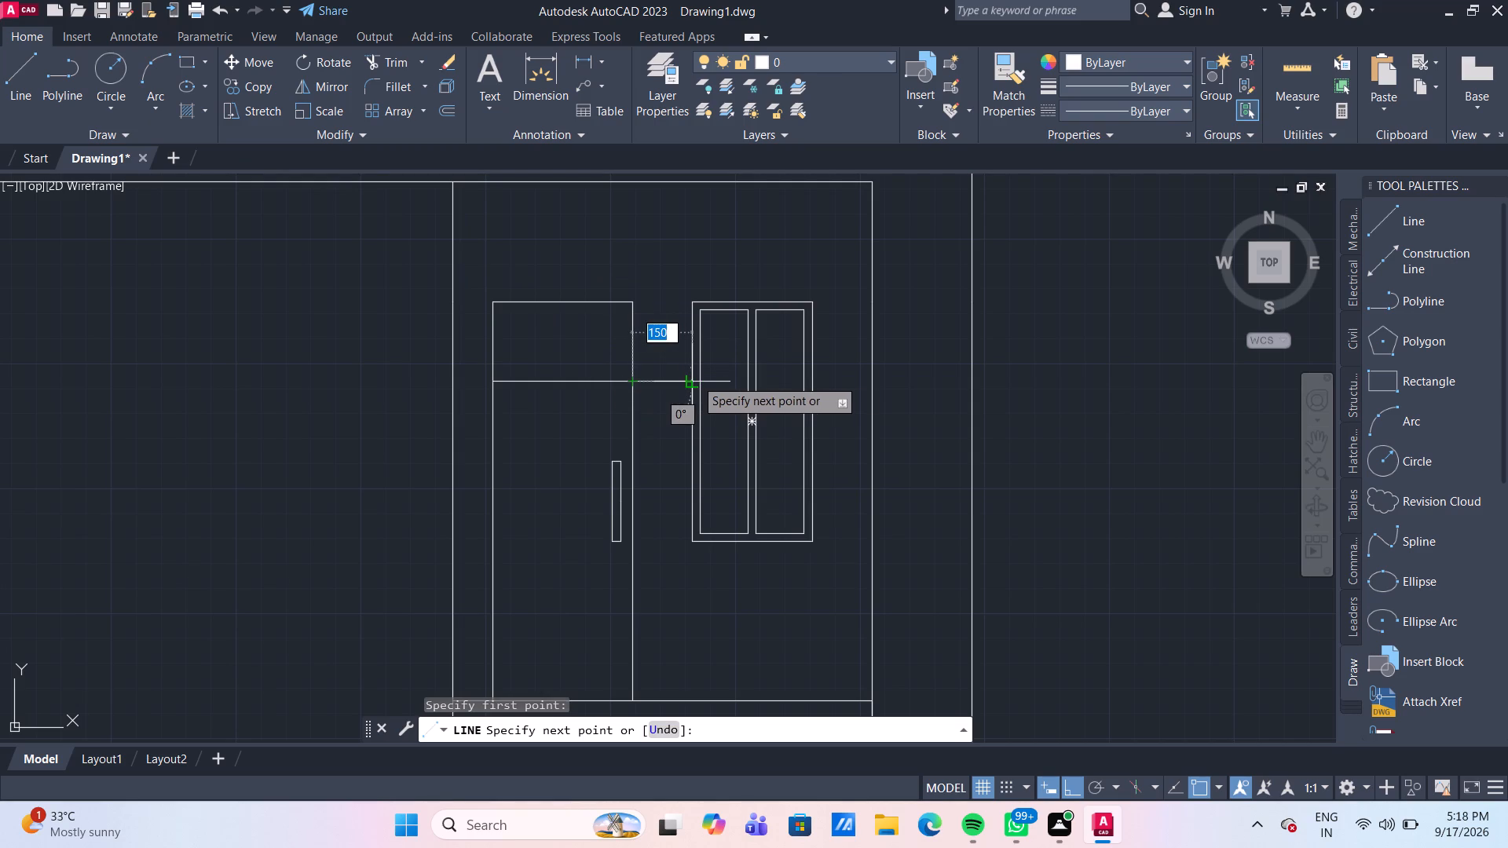
click(695, 378)
key(Return)
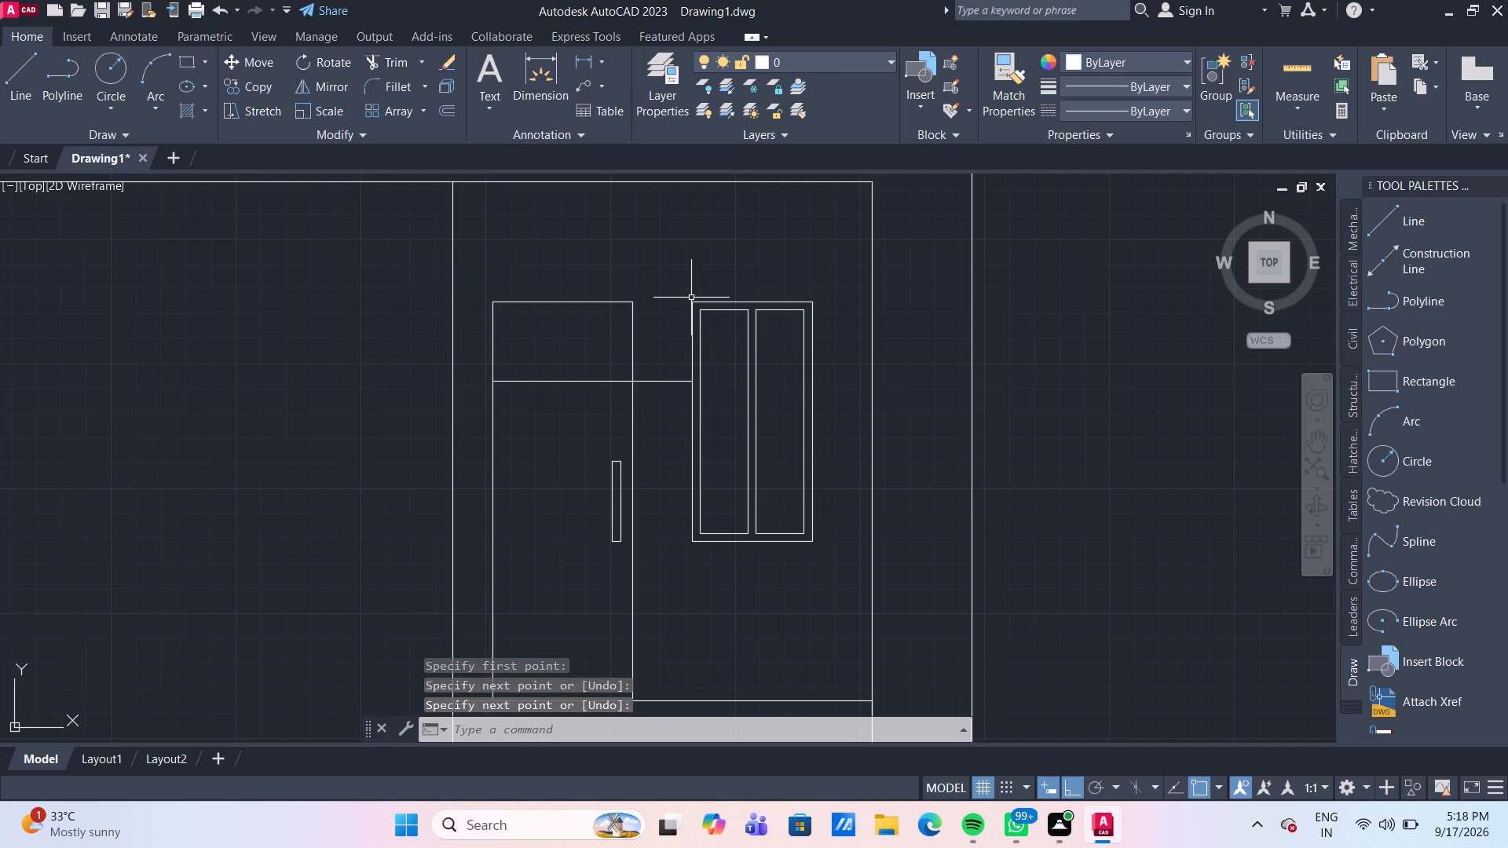
Move the two-pane window beside the door 200 mm down, from its top-left corner to the guide line's east end.
drag(825, 567, 770, 482)
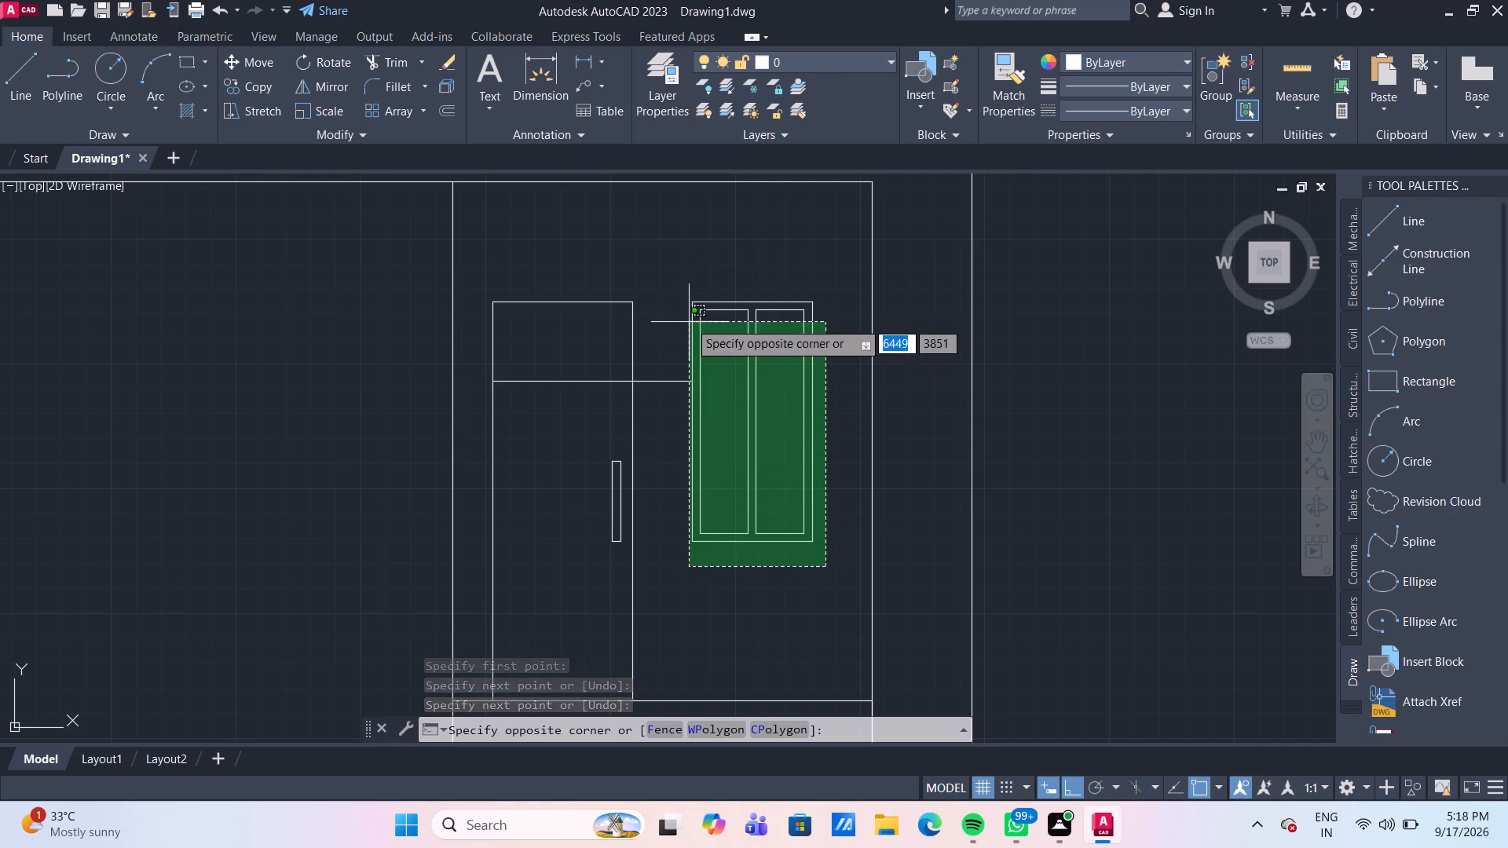
click(719, 291)
key(m)
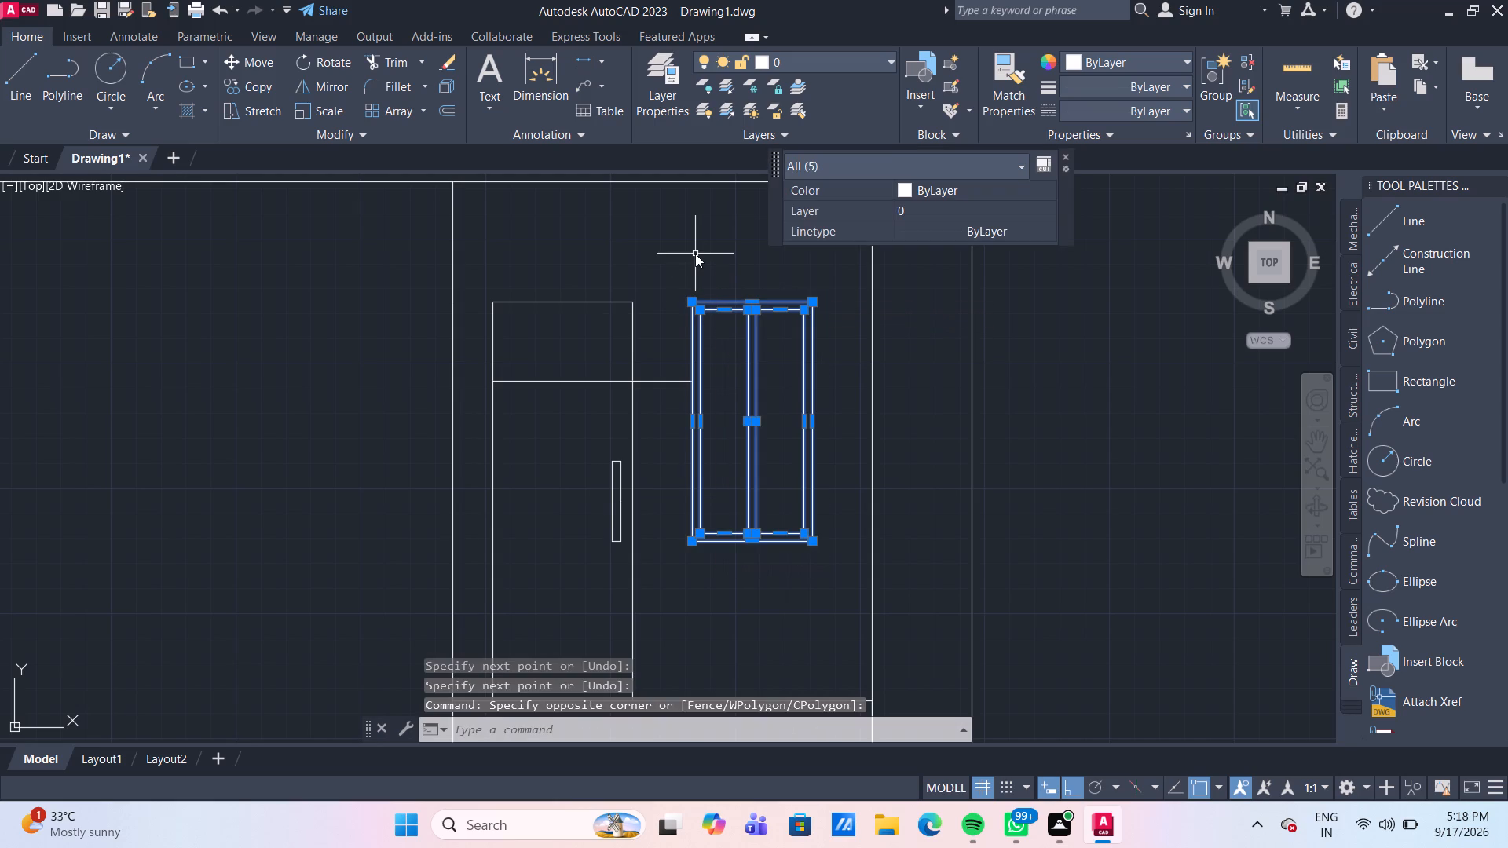
key(Return)
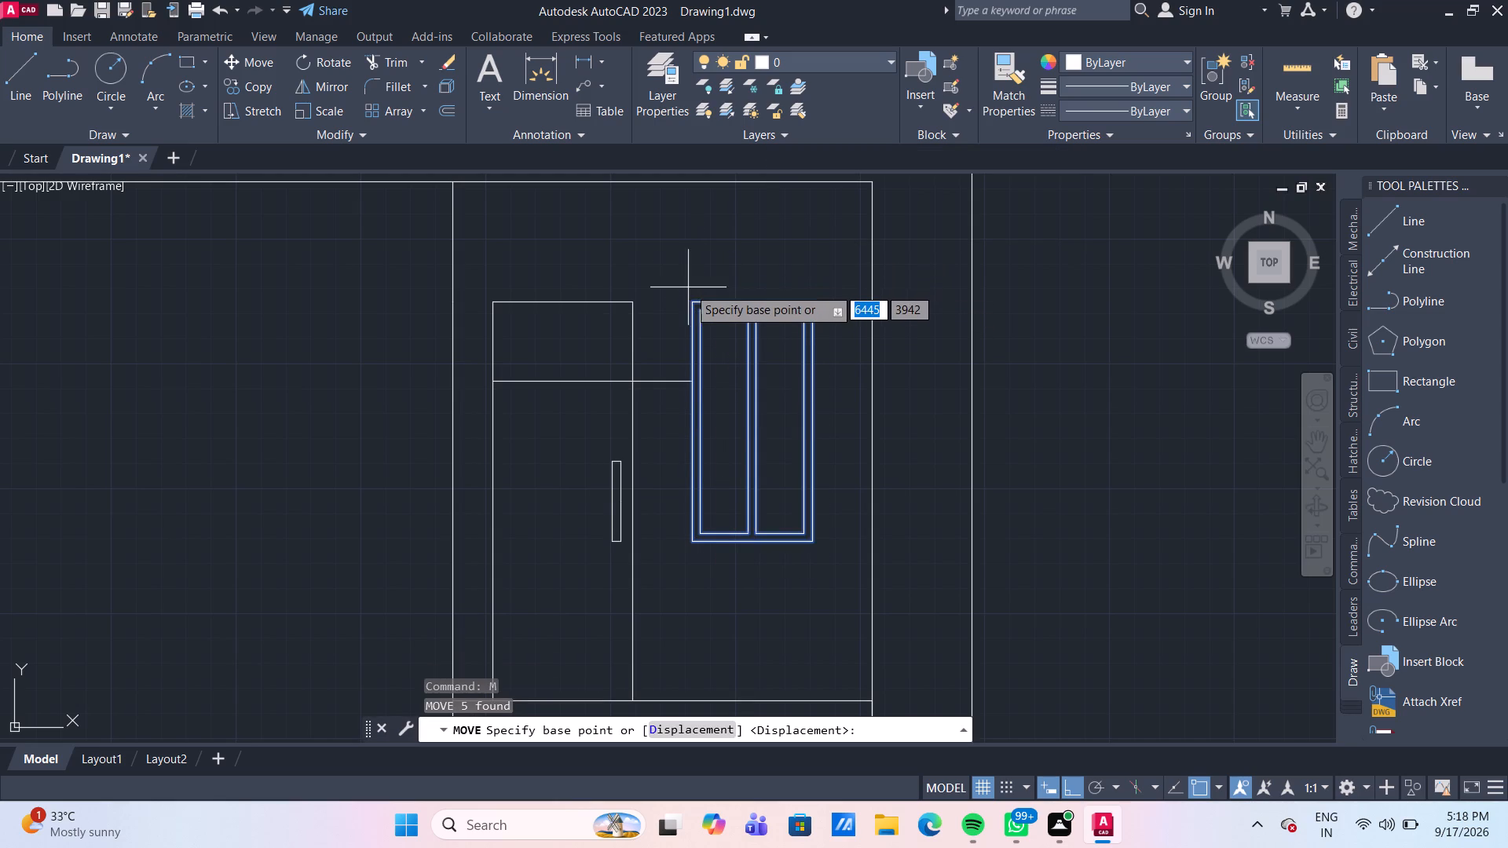
click(690, 296)
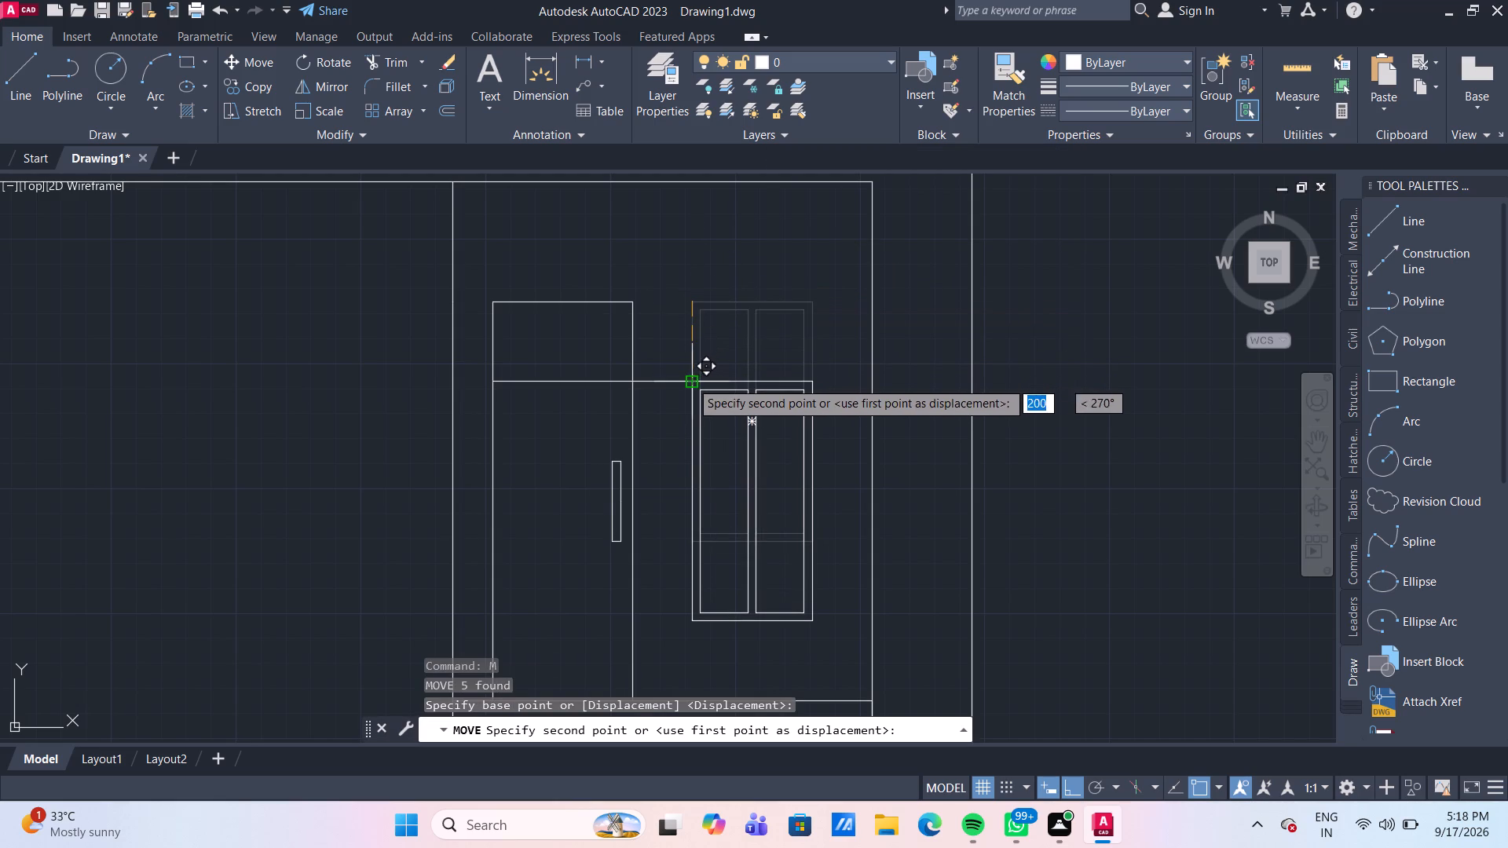
click(690, 381)
Trim away the door's sides and old top edge above the offset line, plus the guide line between door and window.
scroll(735, 323, down, 2)
scroll(829, 354, down, 1)
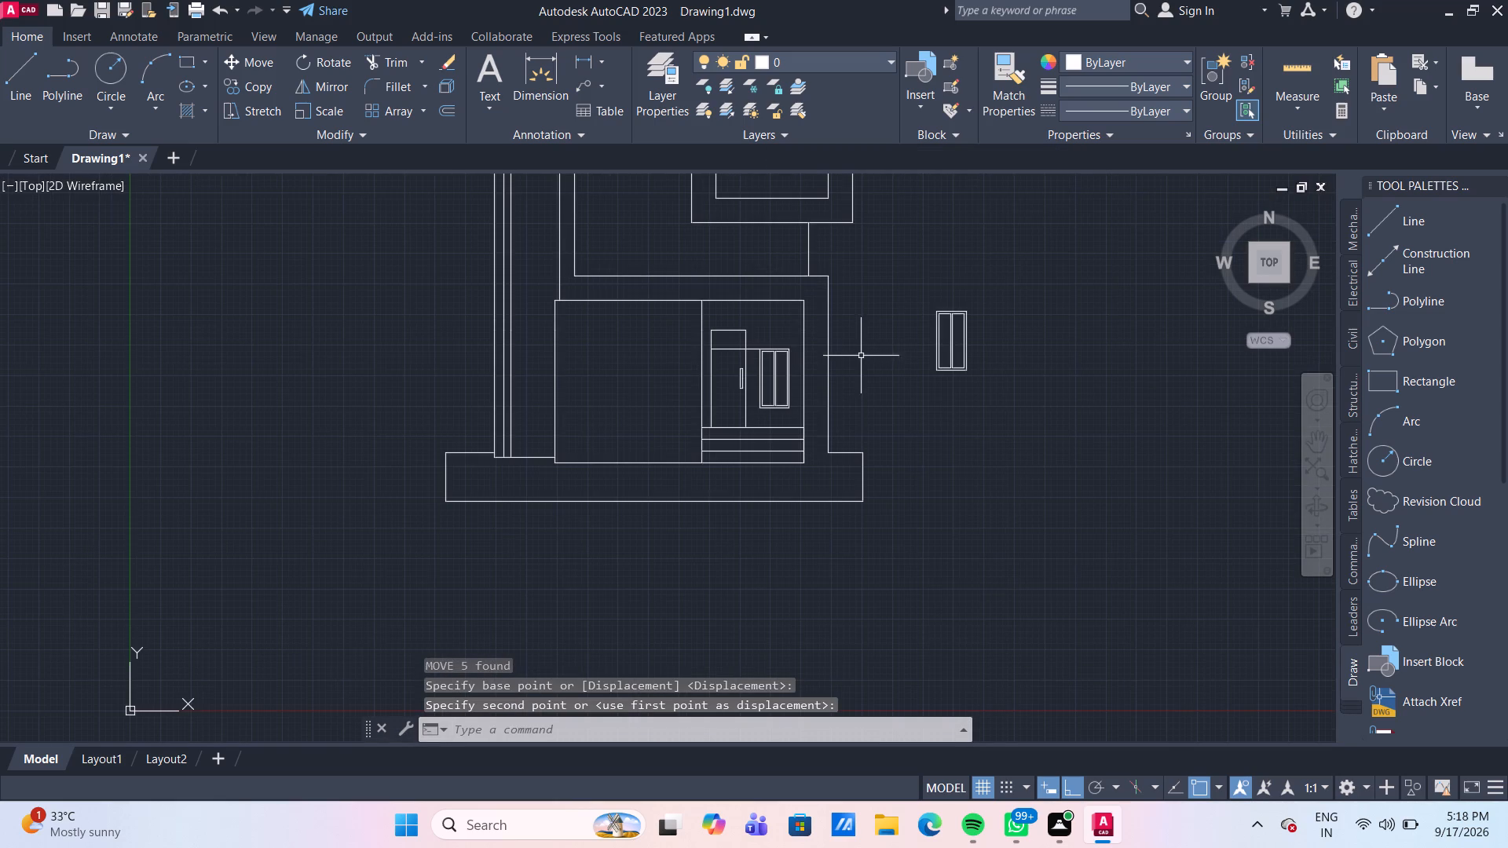
scroll(860, 353, up, 2)
scroll(642, 302, down, 1)
middle_drag(646, 302, 658, 310)
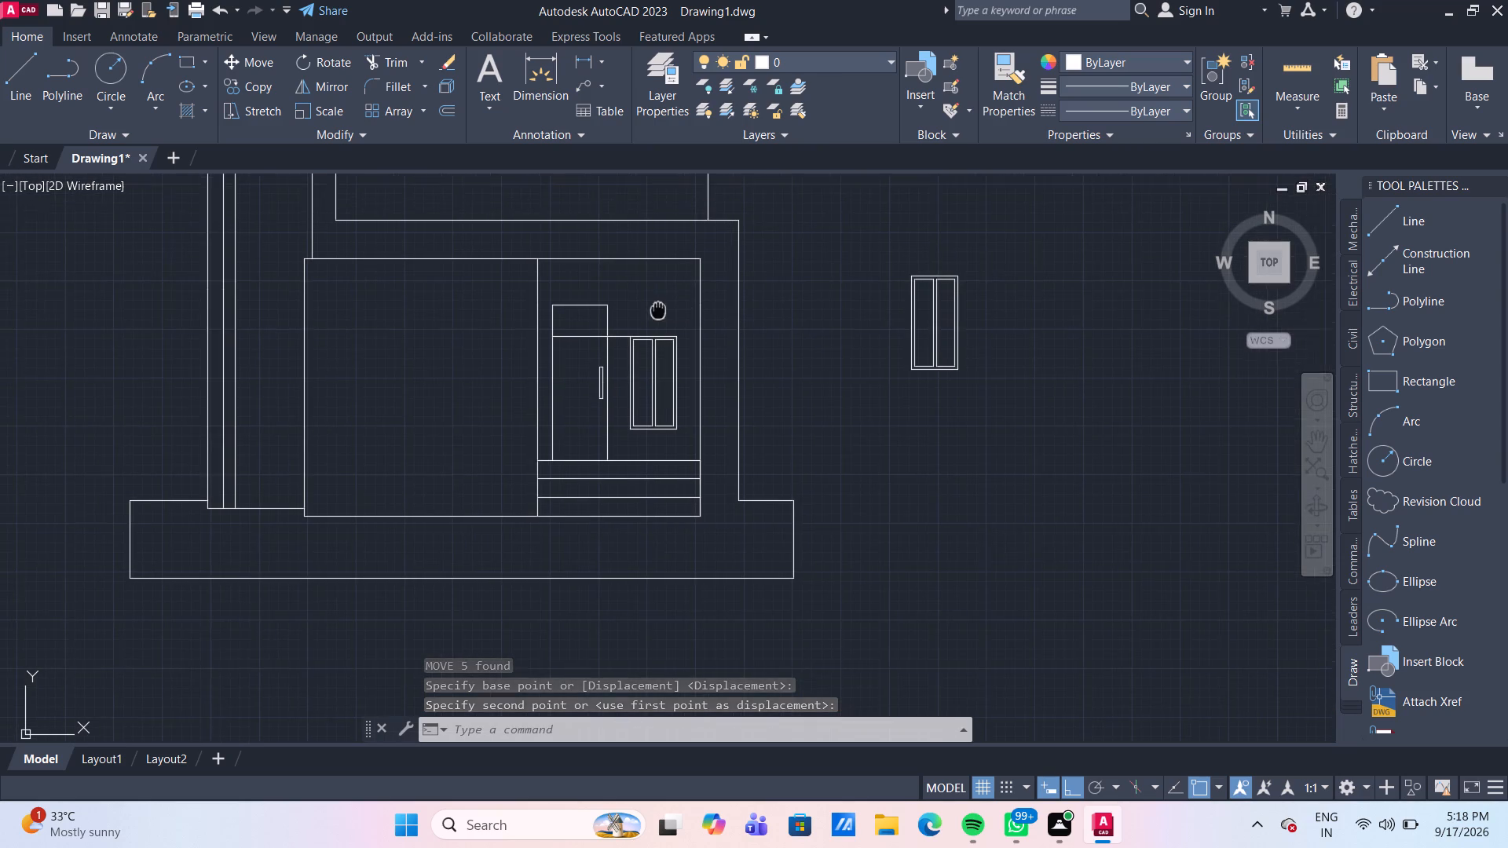
middle_drag(658, 310, 679, 323)
scroll(671, 316, up, 1)
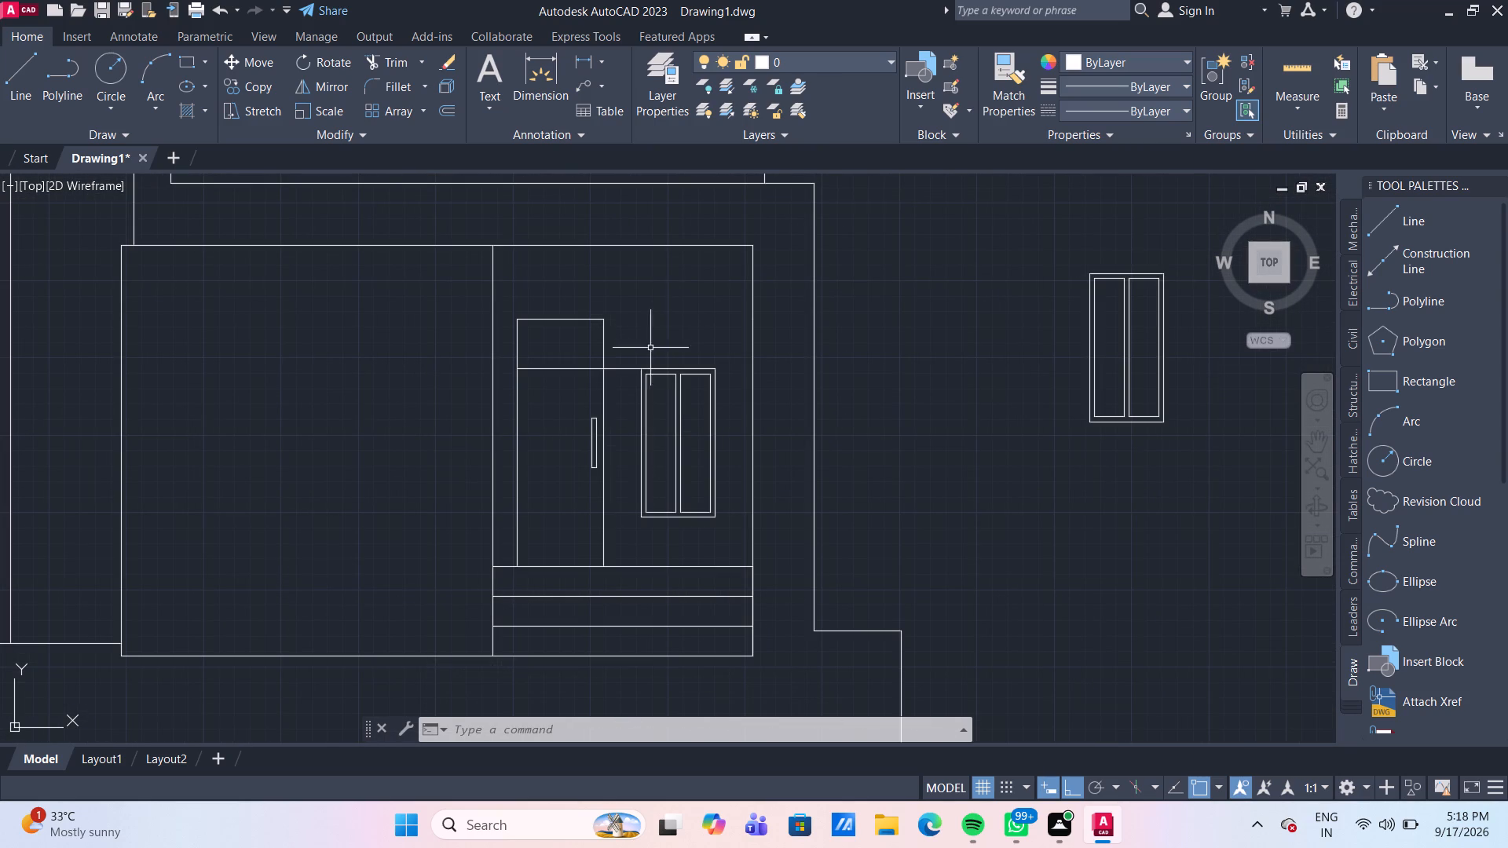
scroll(636, 368, up, 1)
scroll(636, 368, down, 2)
middle_drag(691, 320, 694, 320)
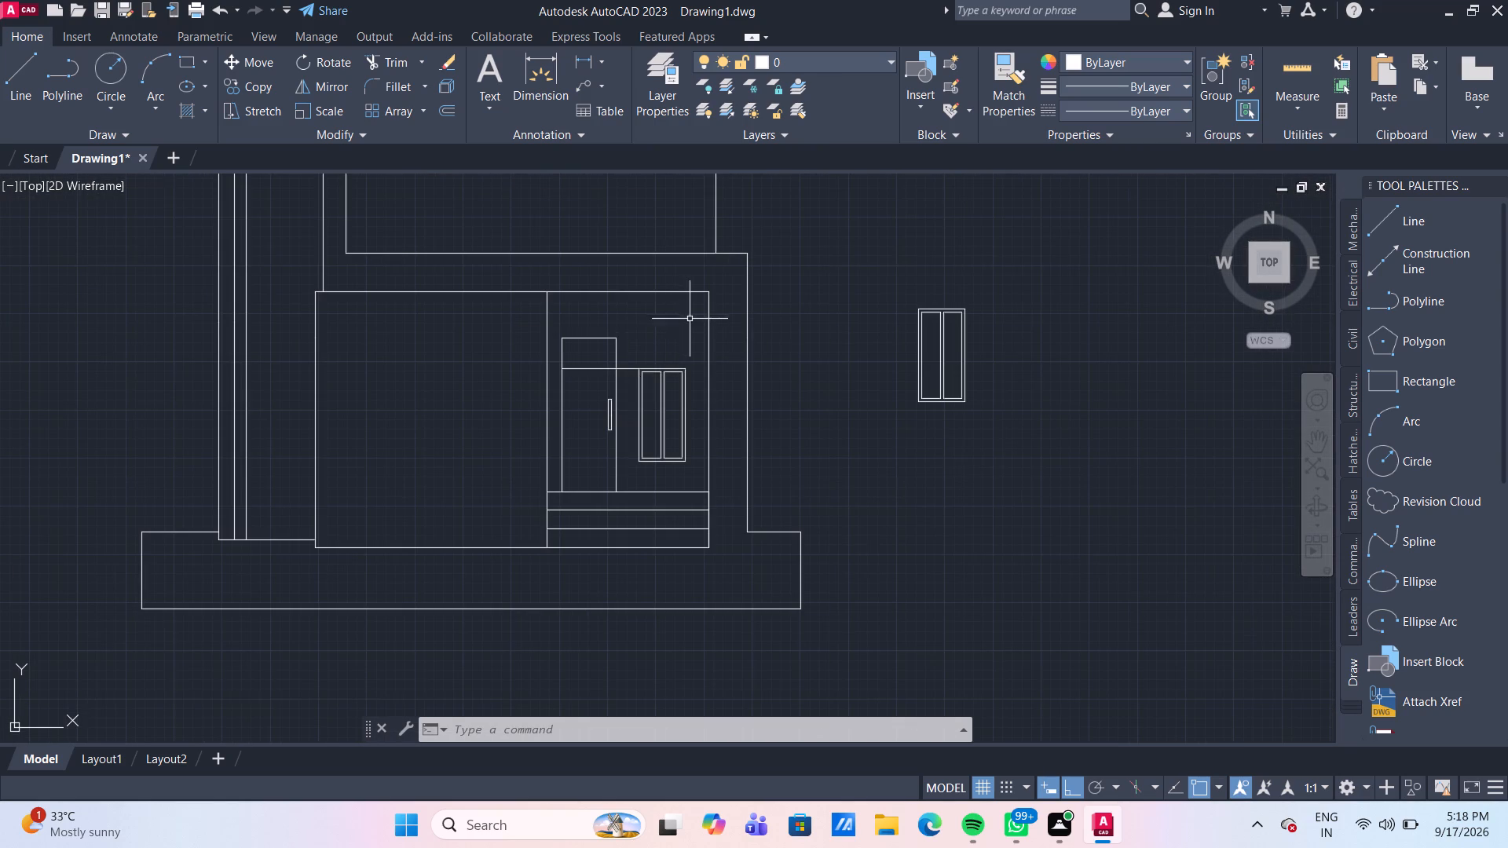
middle_drag(694, 320, 755, 335)
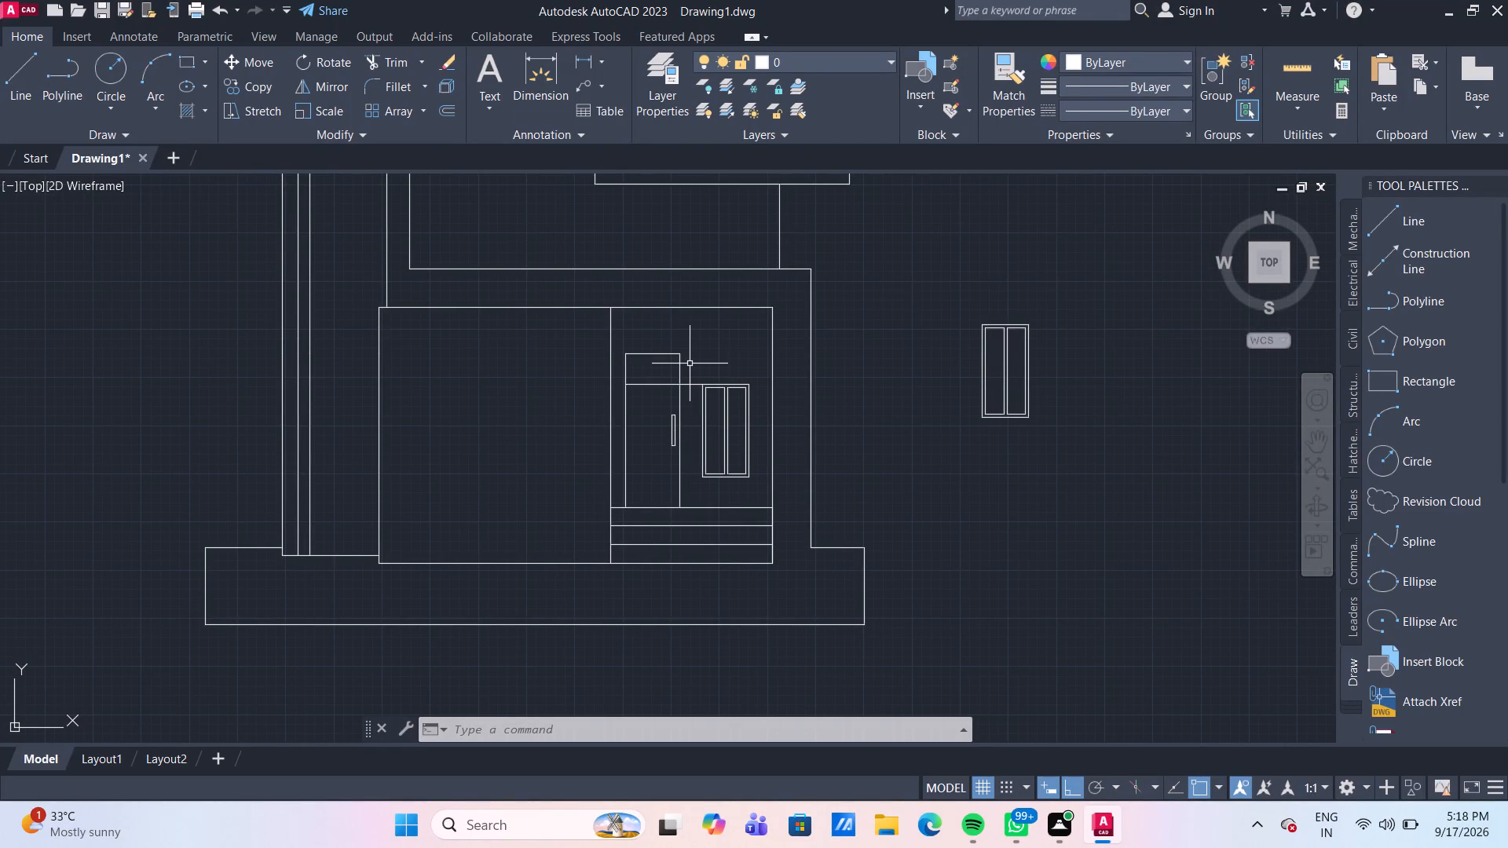
text(TR)
key(Return)
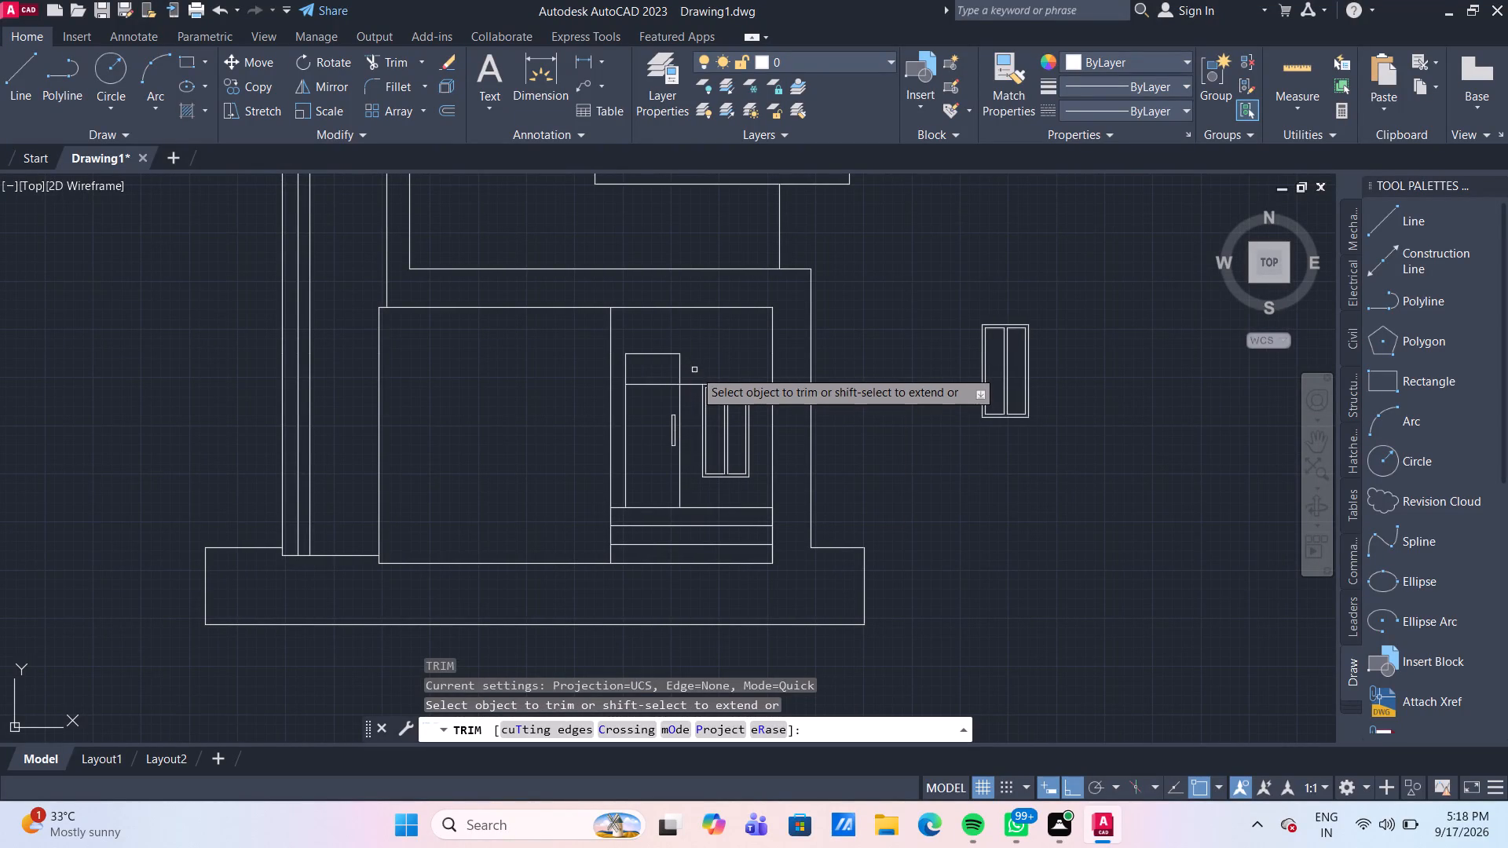
click(694, 370)
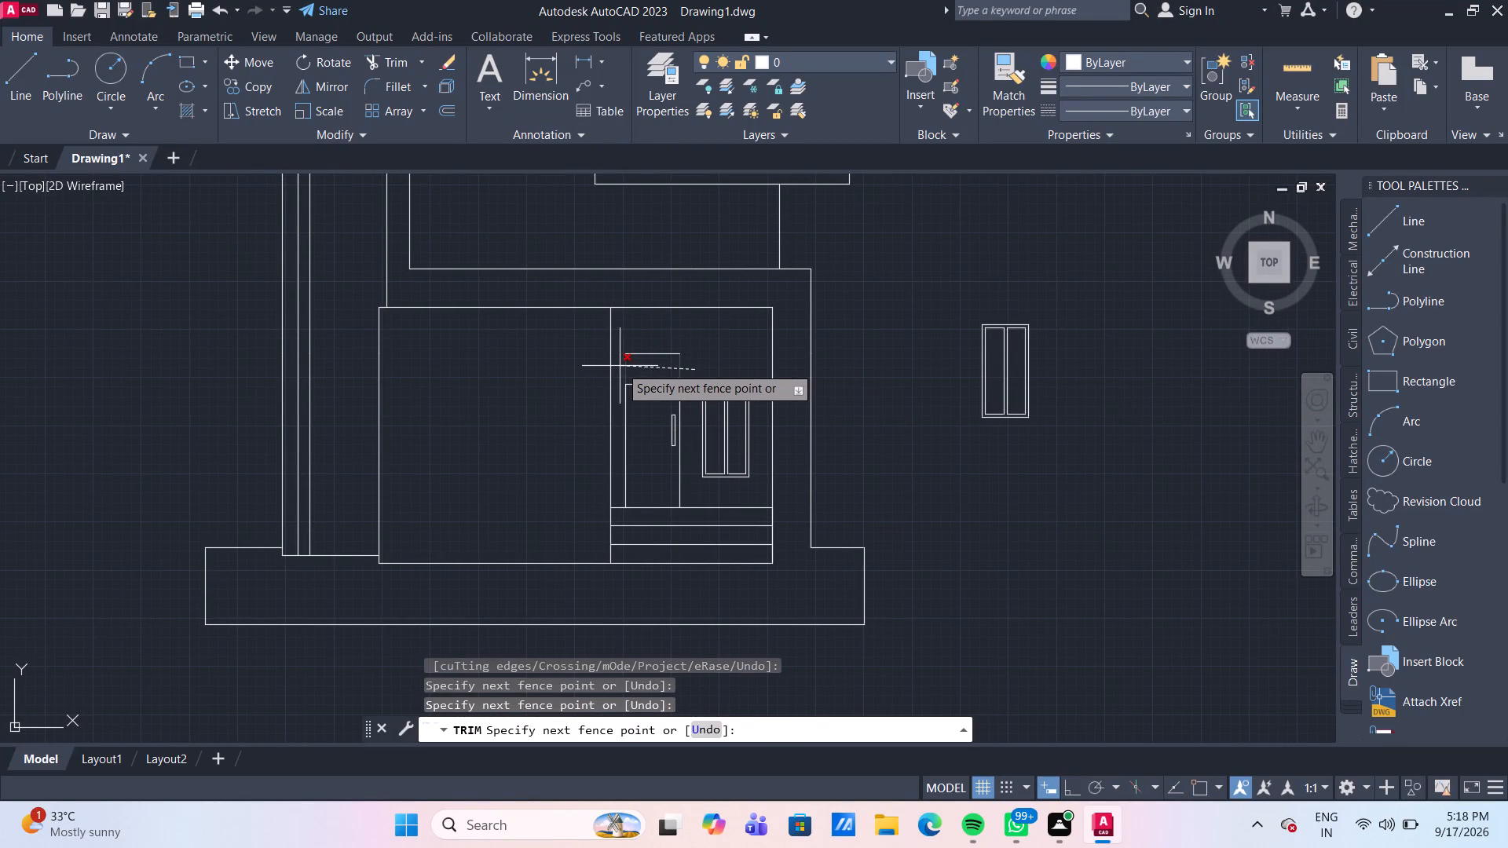
click(620, 366)
click(648, 353)
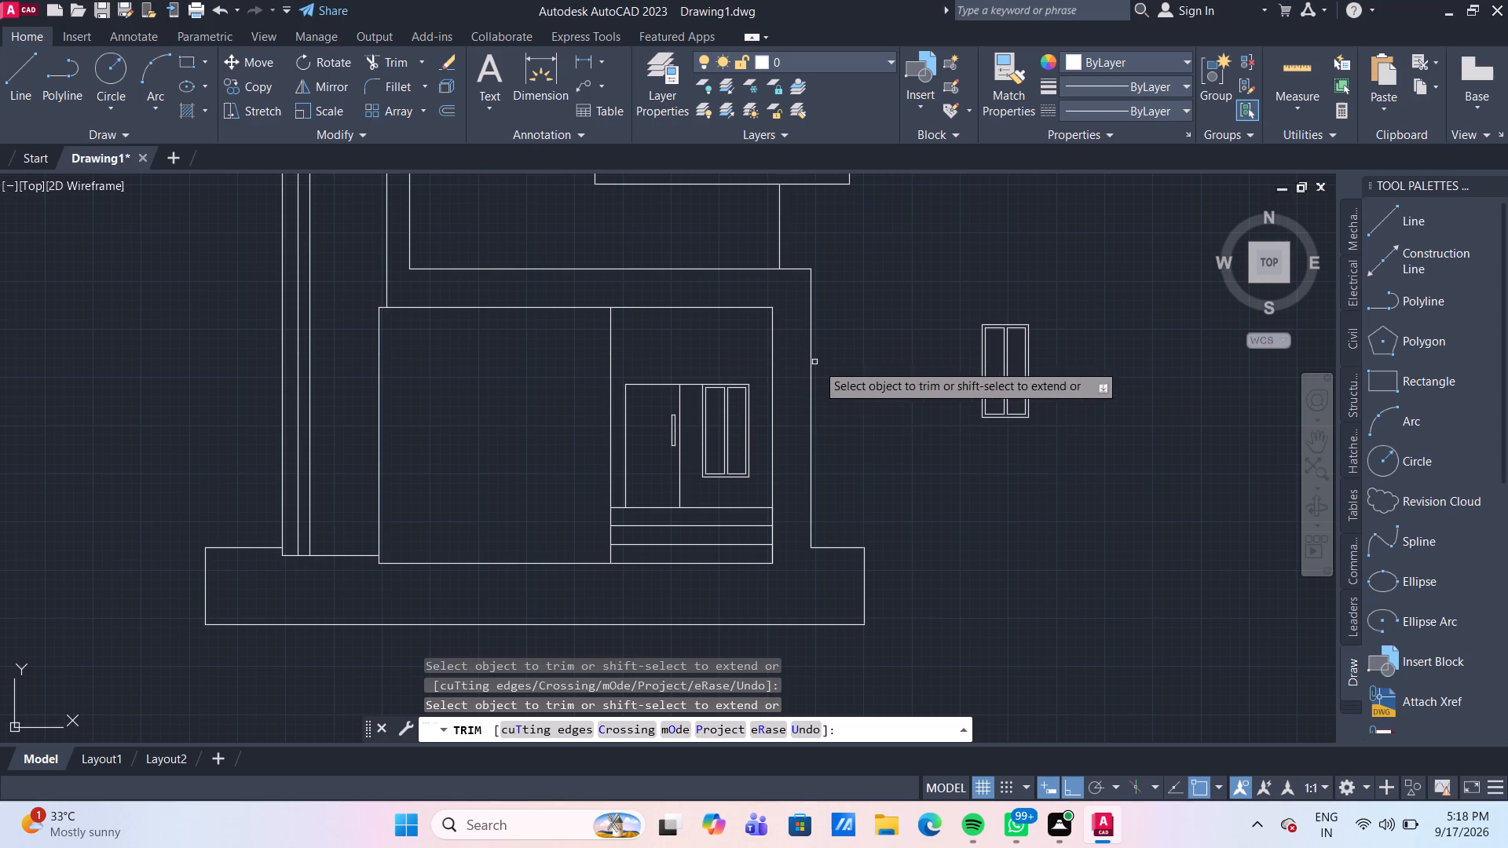
scroll(917, 416, down, 1)
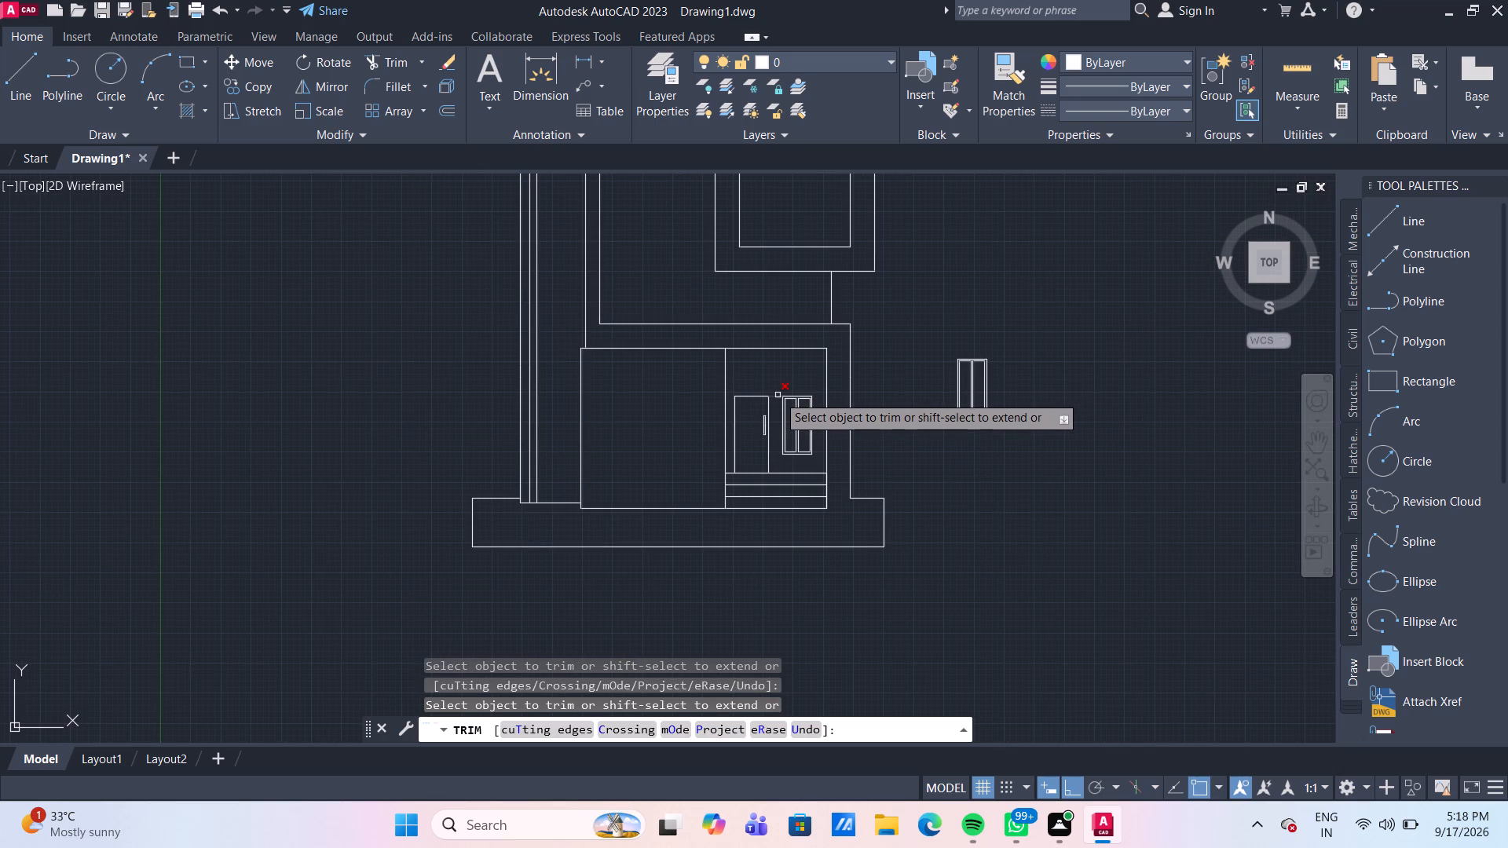
click(778, 395)
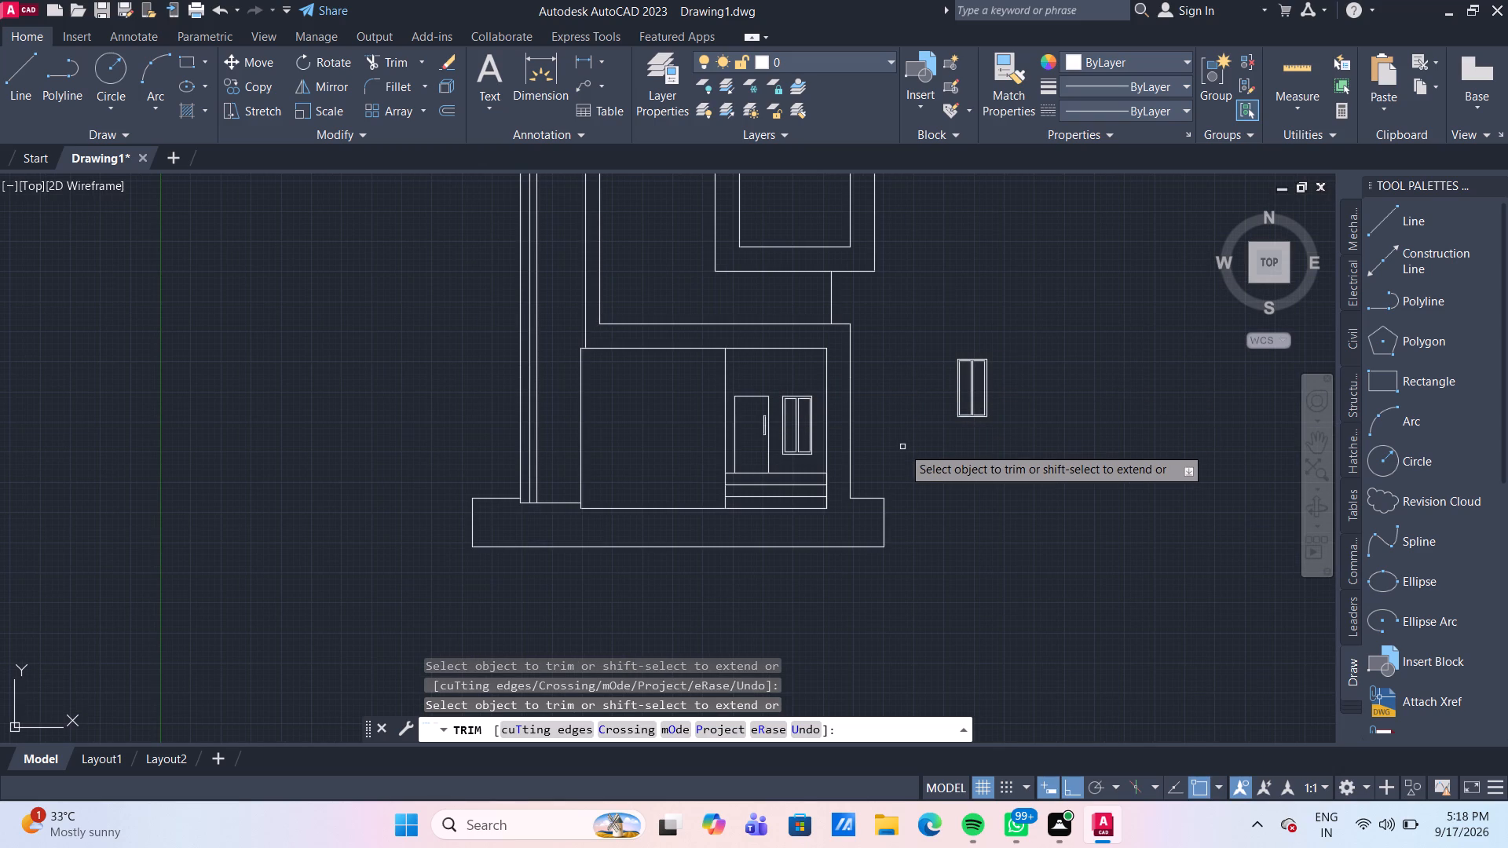
middle_drag(903, 448, 926, 521)
key(Escape)
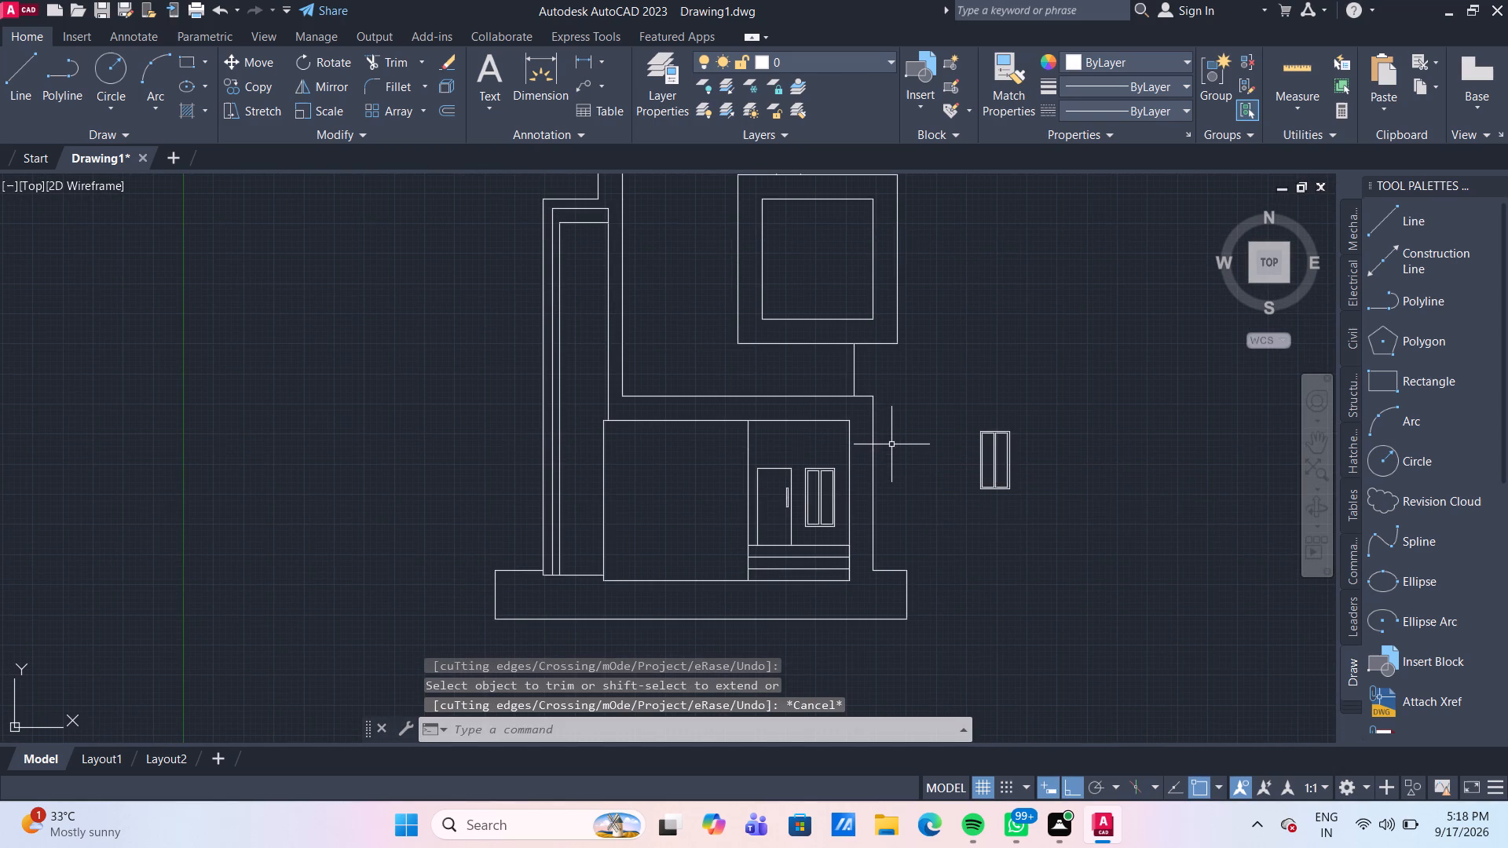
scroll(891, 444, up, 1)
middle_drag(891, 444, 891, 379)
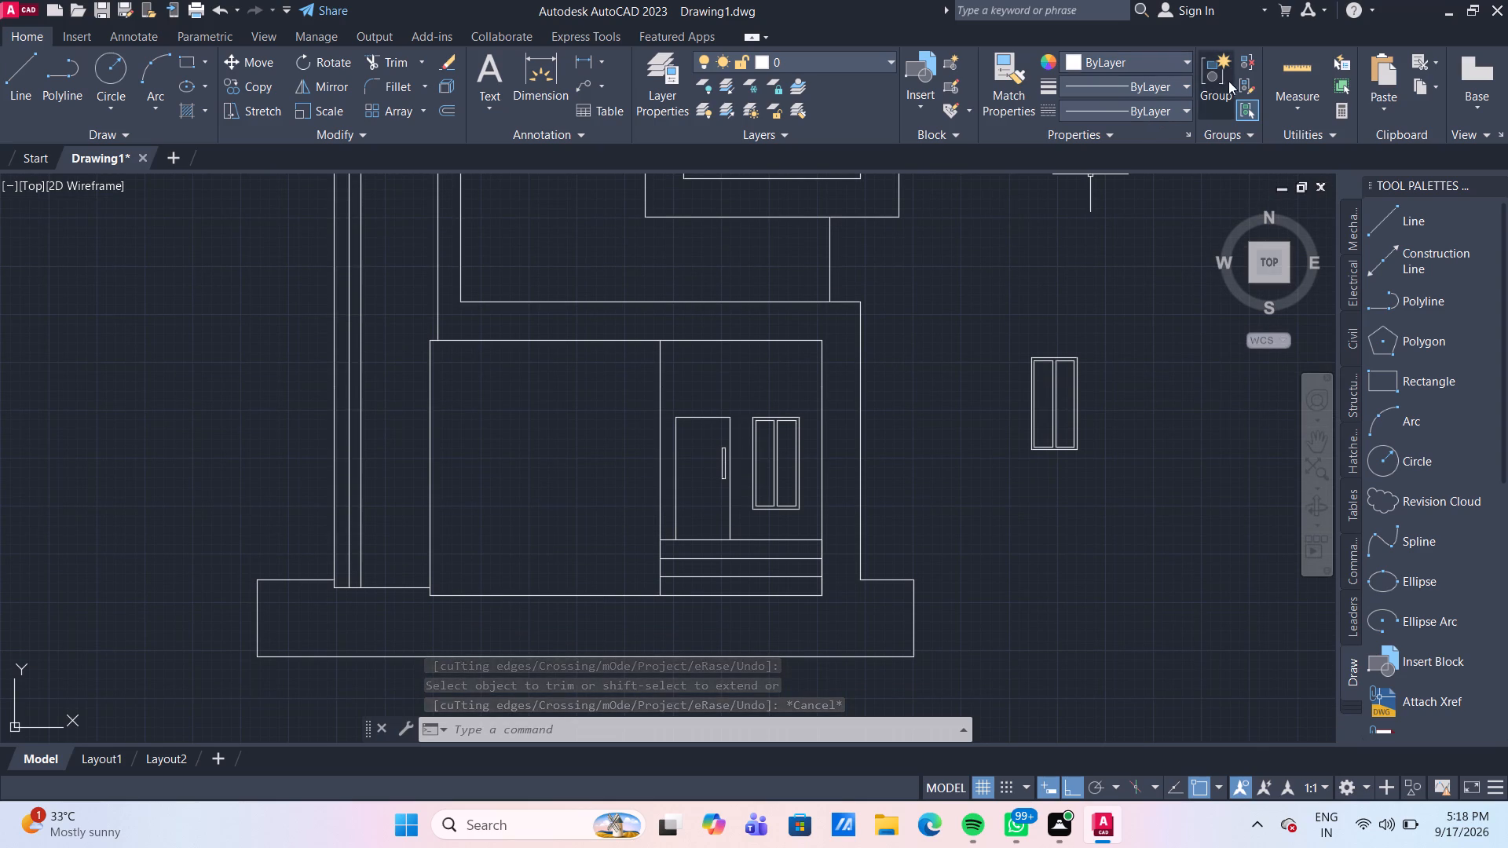
Quick-measure the spacing between the door's top edge and the top of the subdivided lower rectangle.
click(1274, 67)
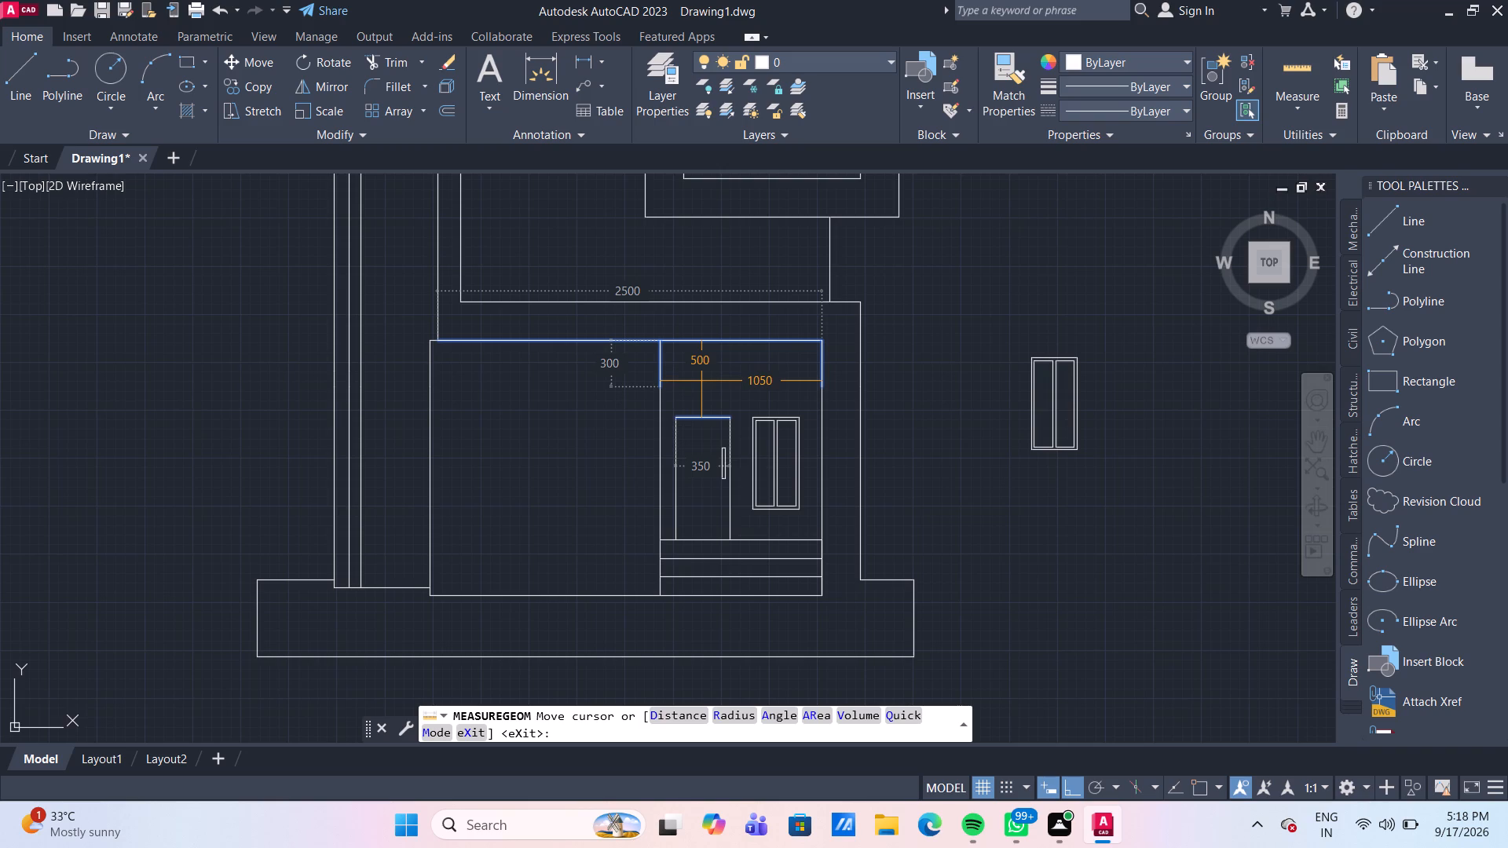
key(Escape)
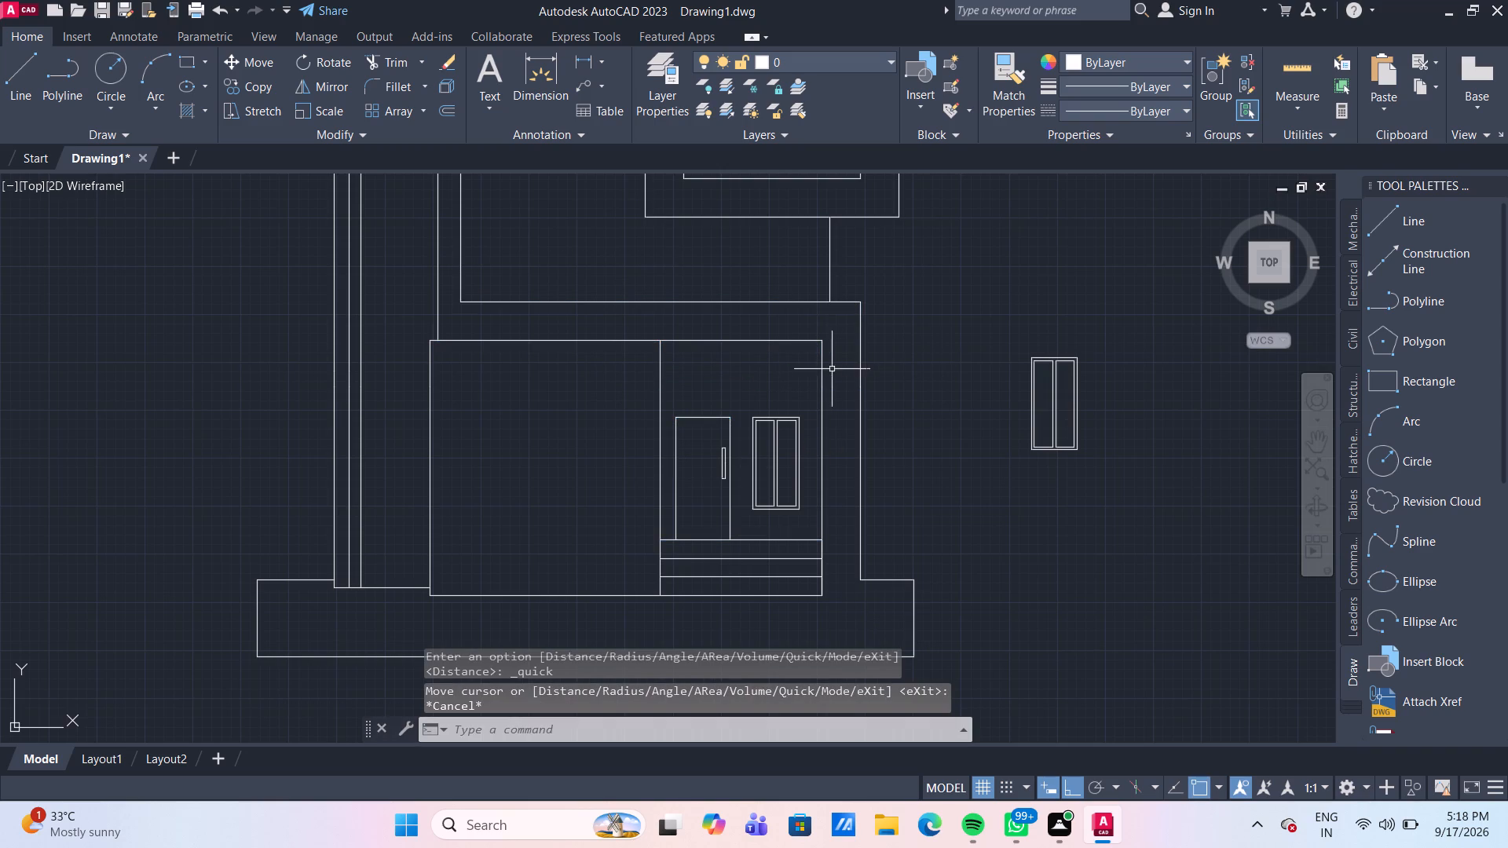
Examine the upper vertical segments of the lower rectangle's sides and divider, along with the neighbouring outer wall lines.
click(822, 365)
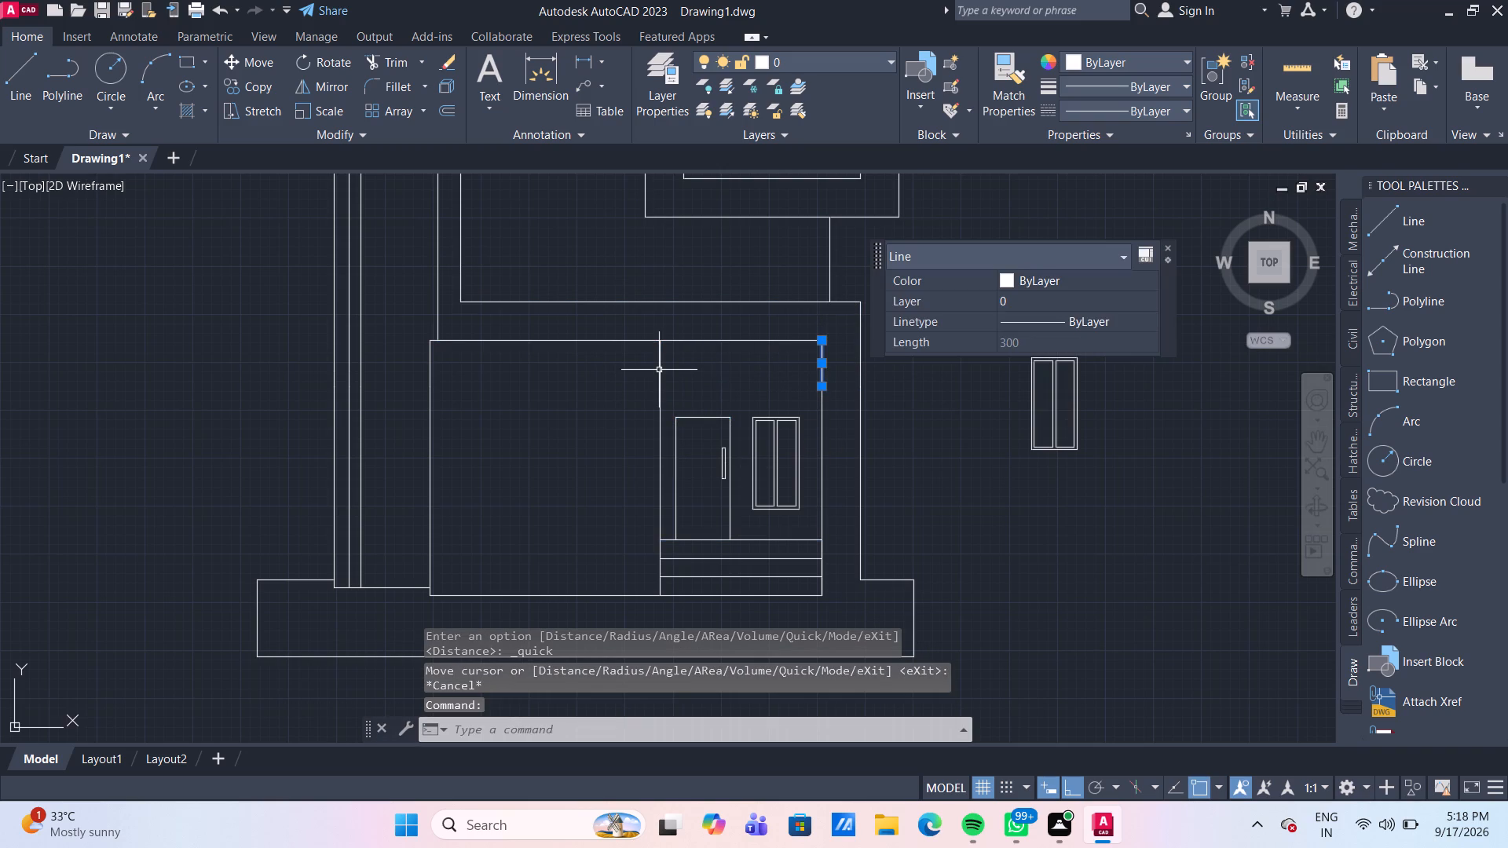
click(660, 371)
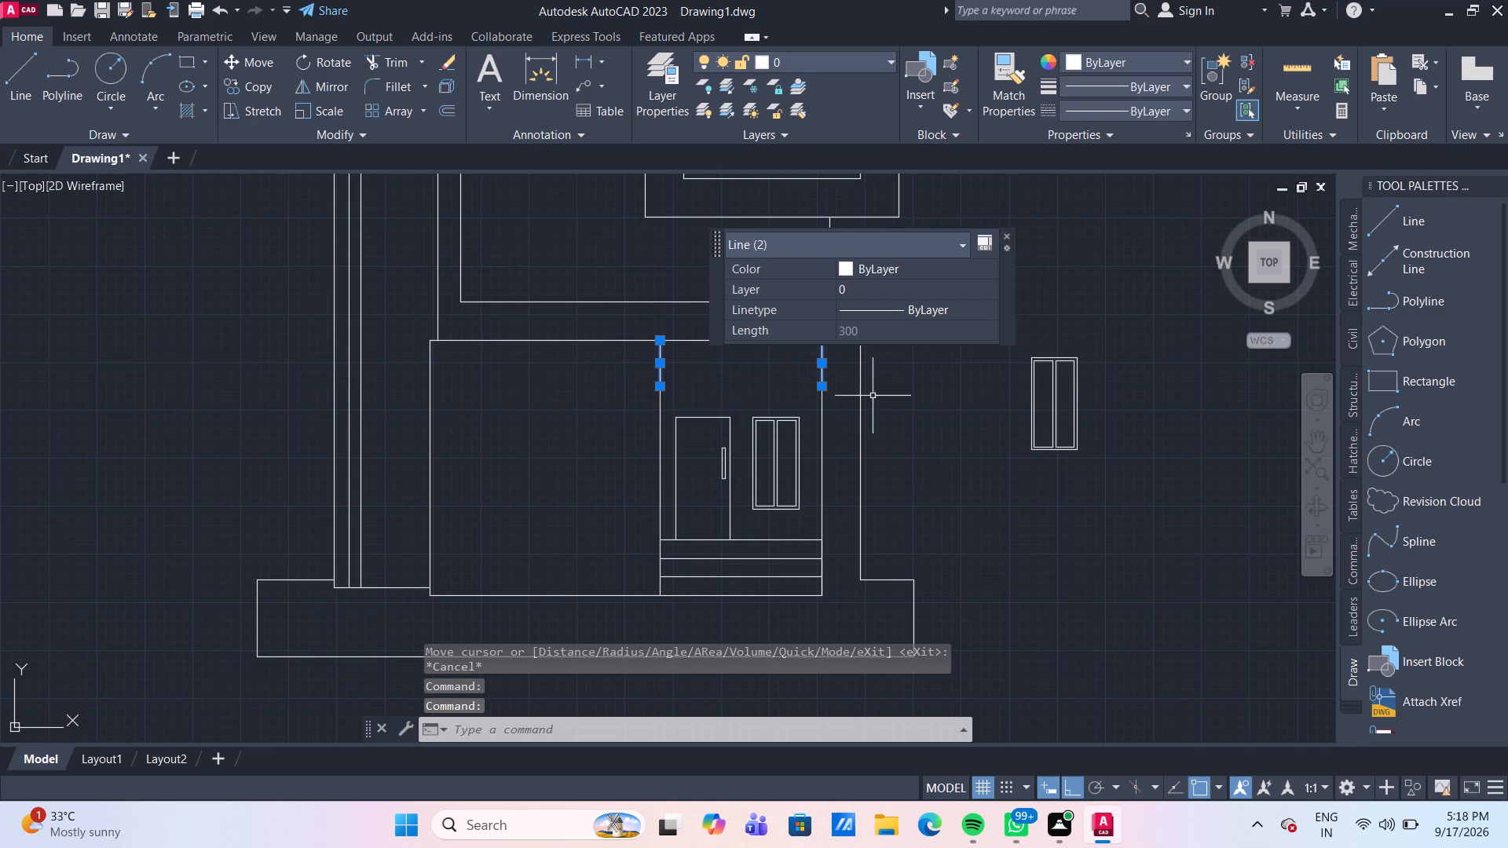
key(Escape)
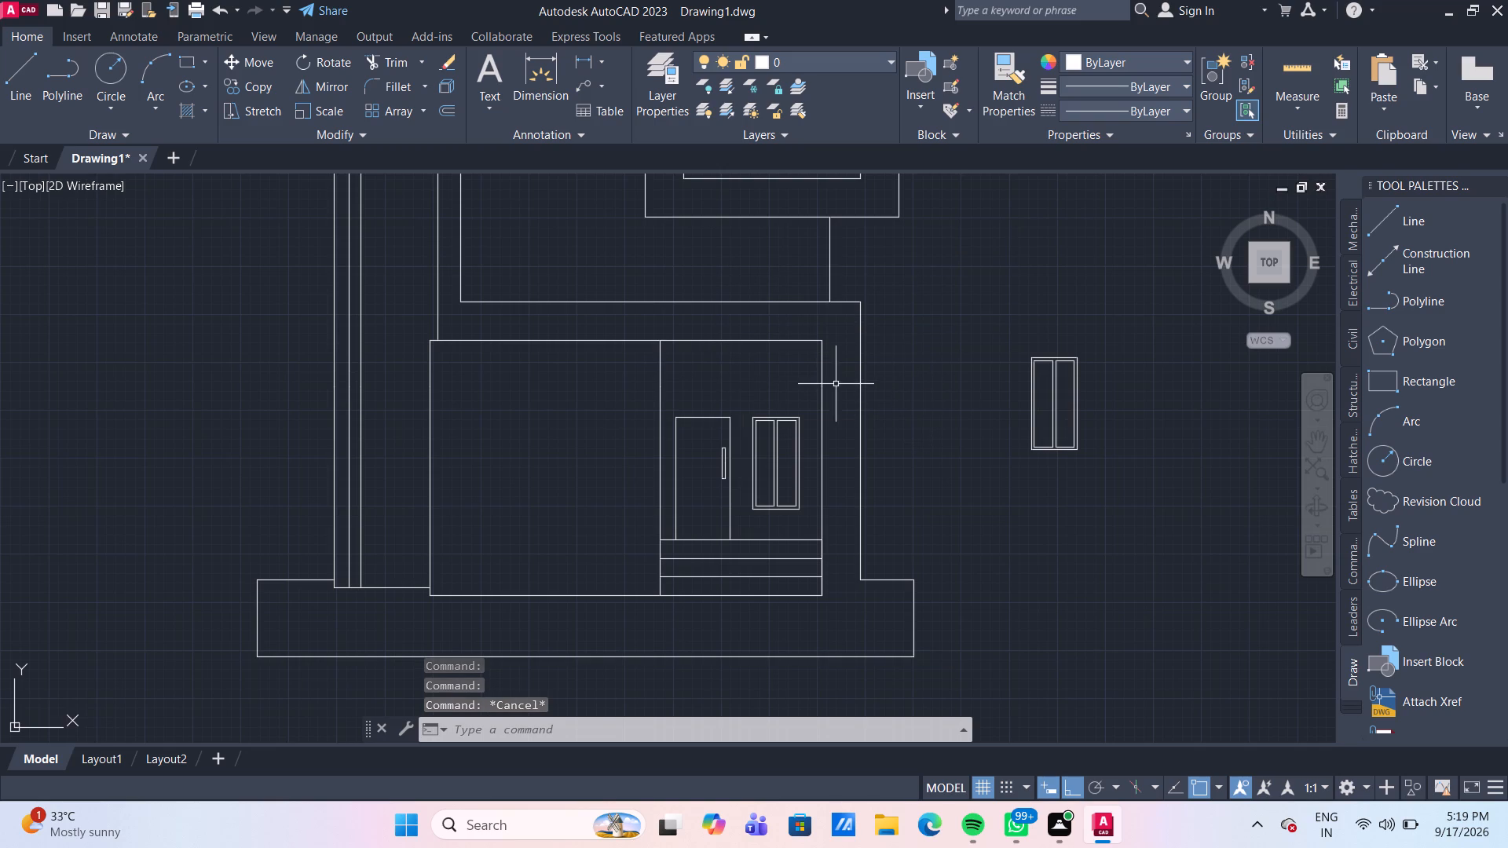
click(661, 375)
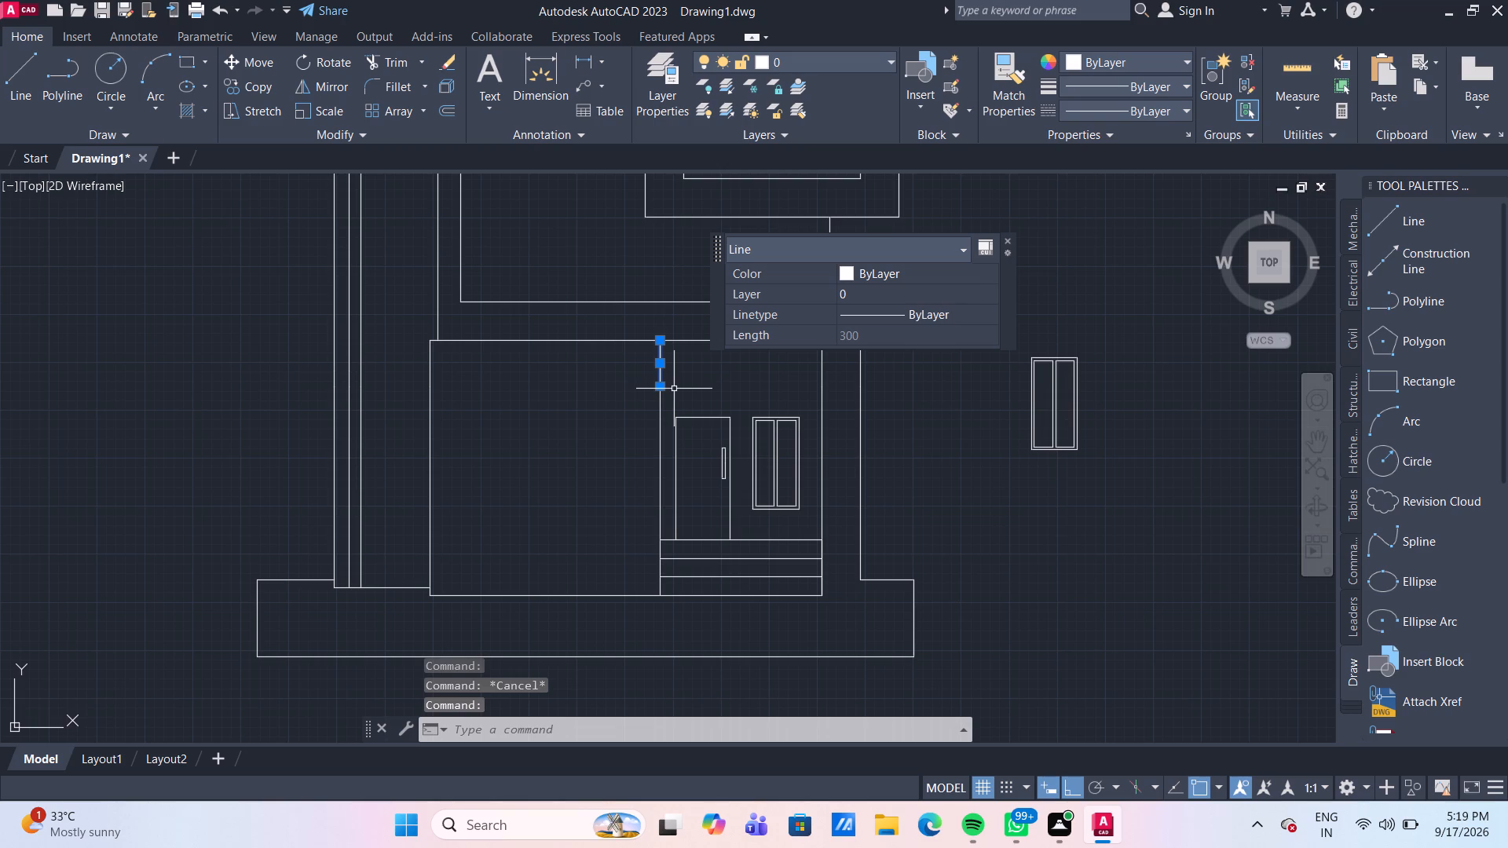
key(Escape)
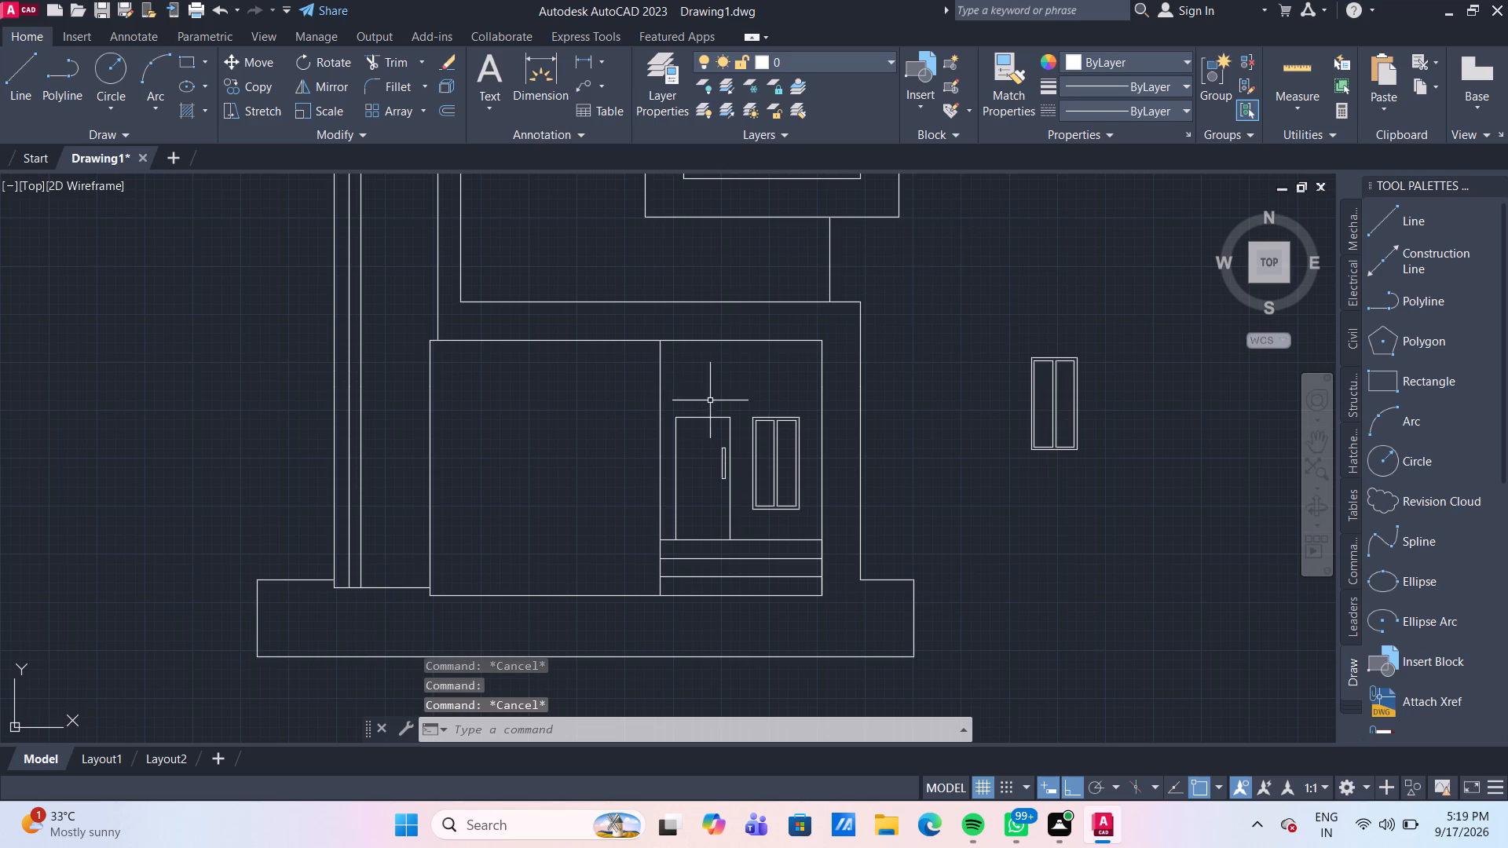
click(306, 378)
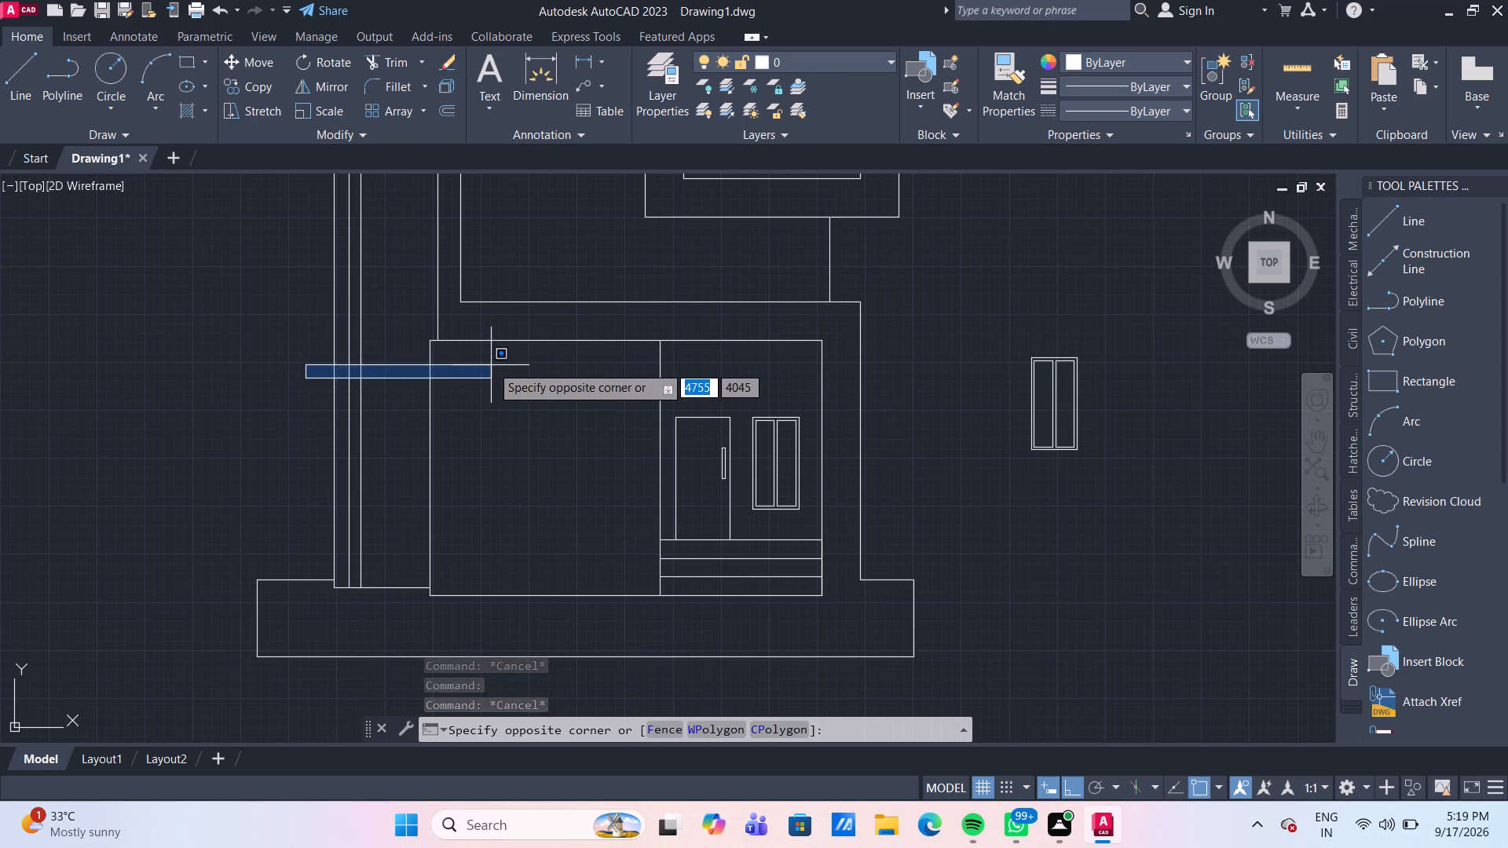
click(491, 365)
click(491, 365)
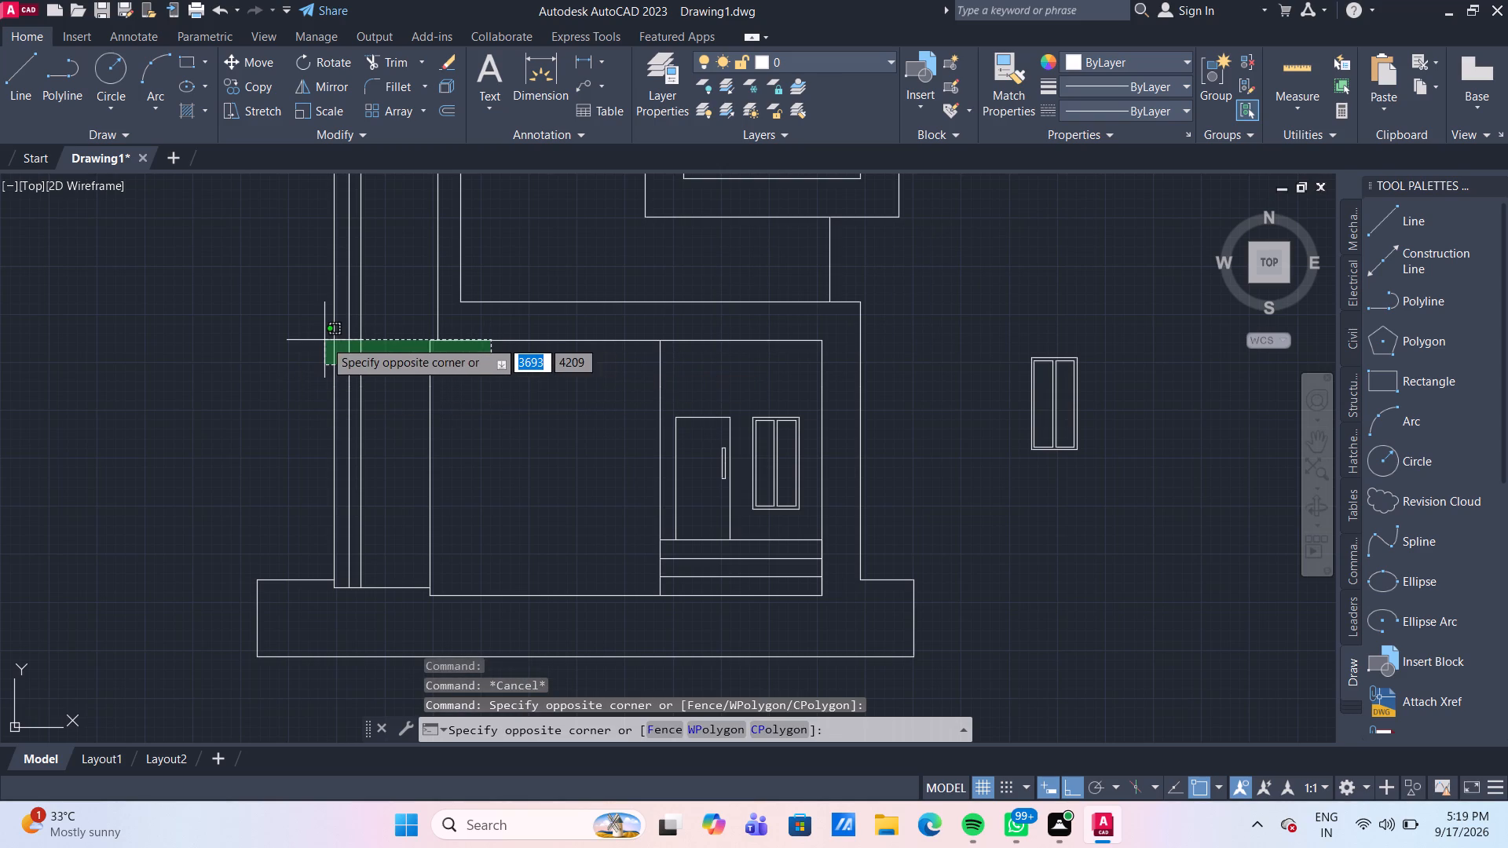
click(323, 347)
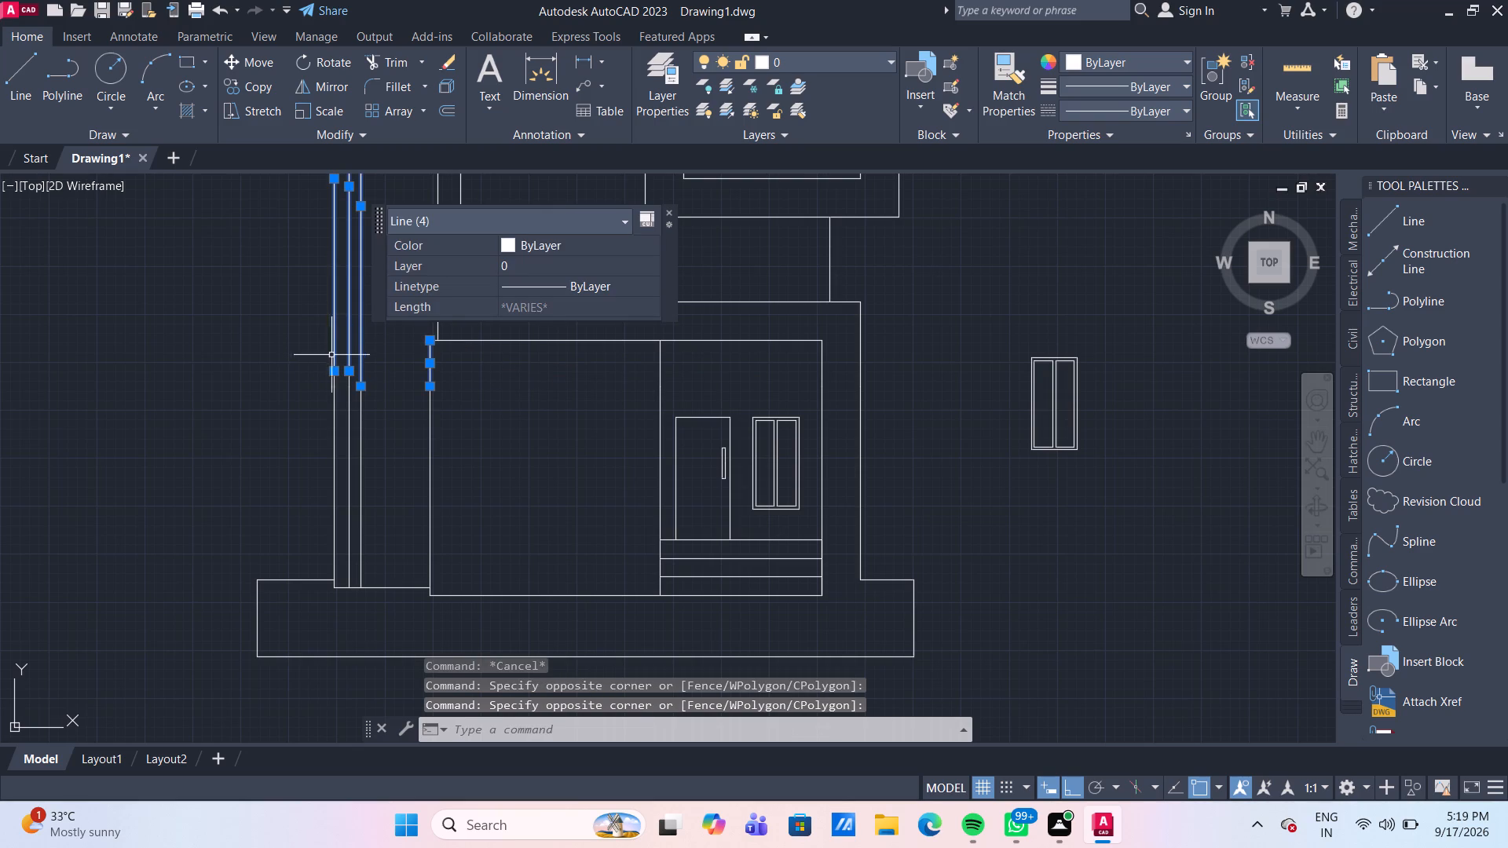
key(Escape)
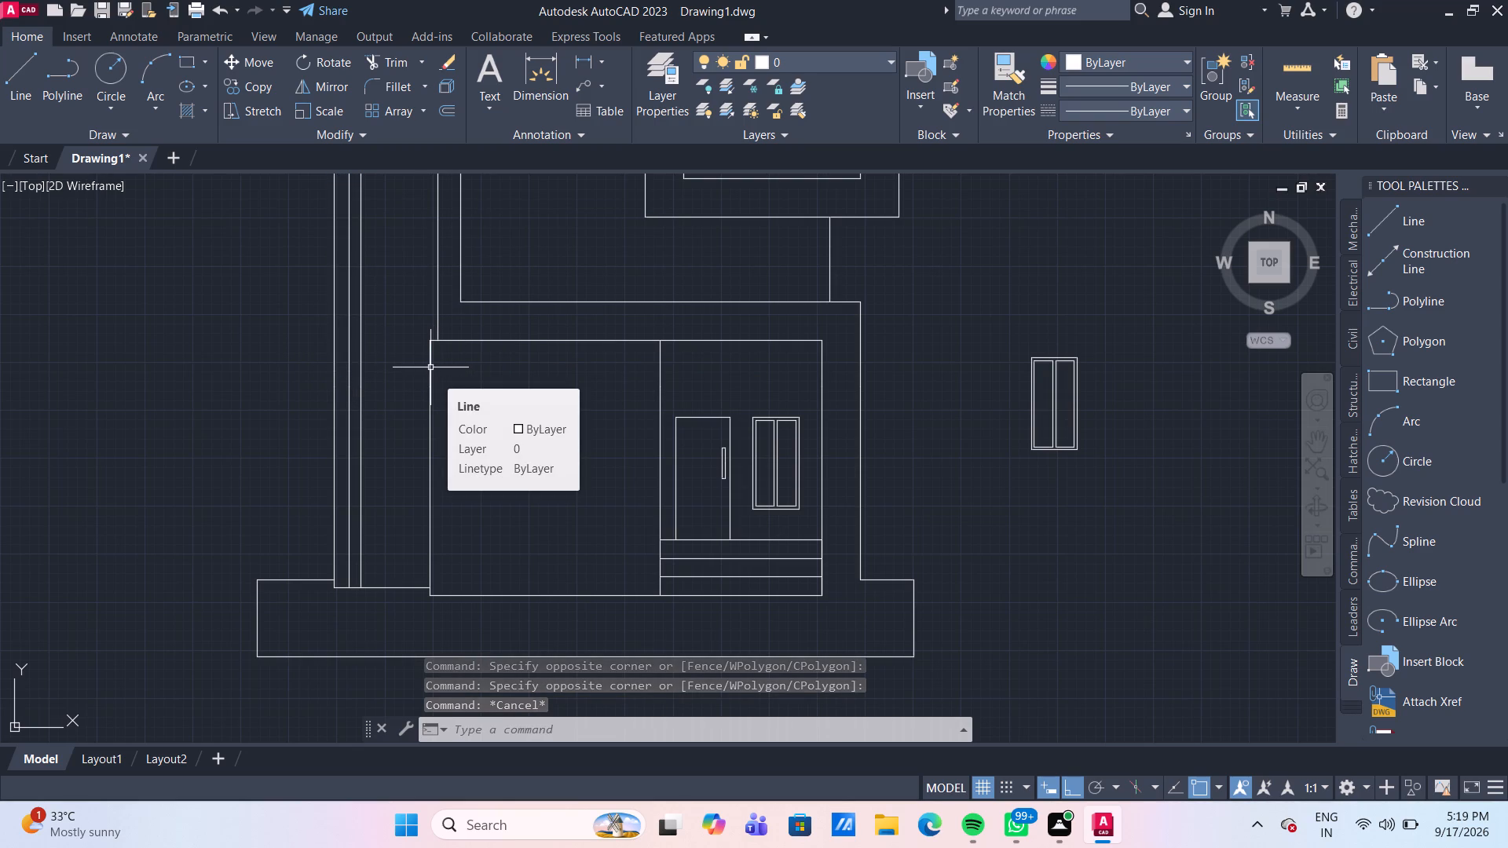
click(430, 367)
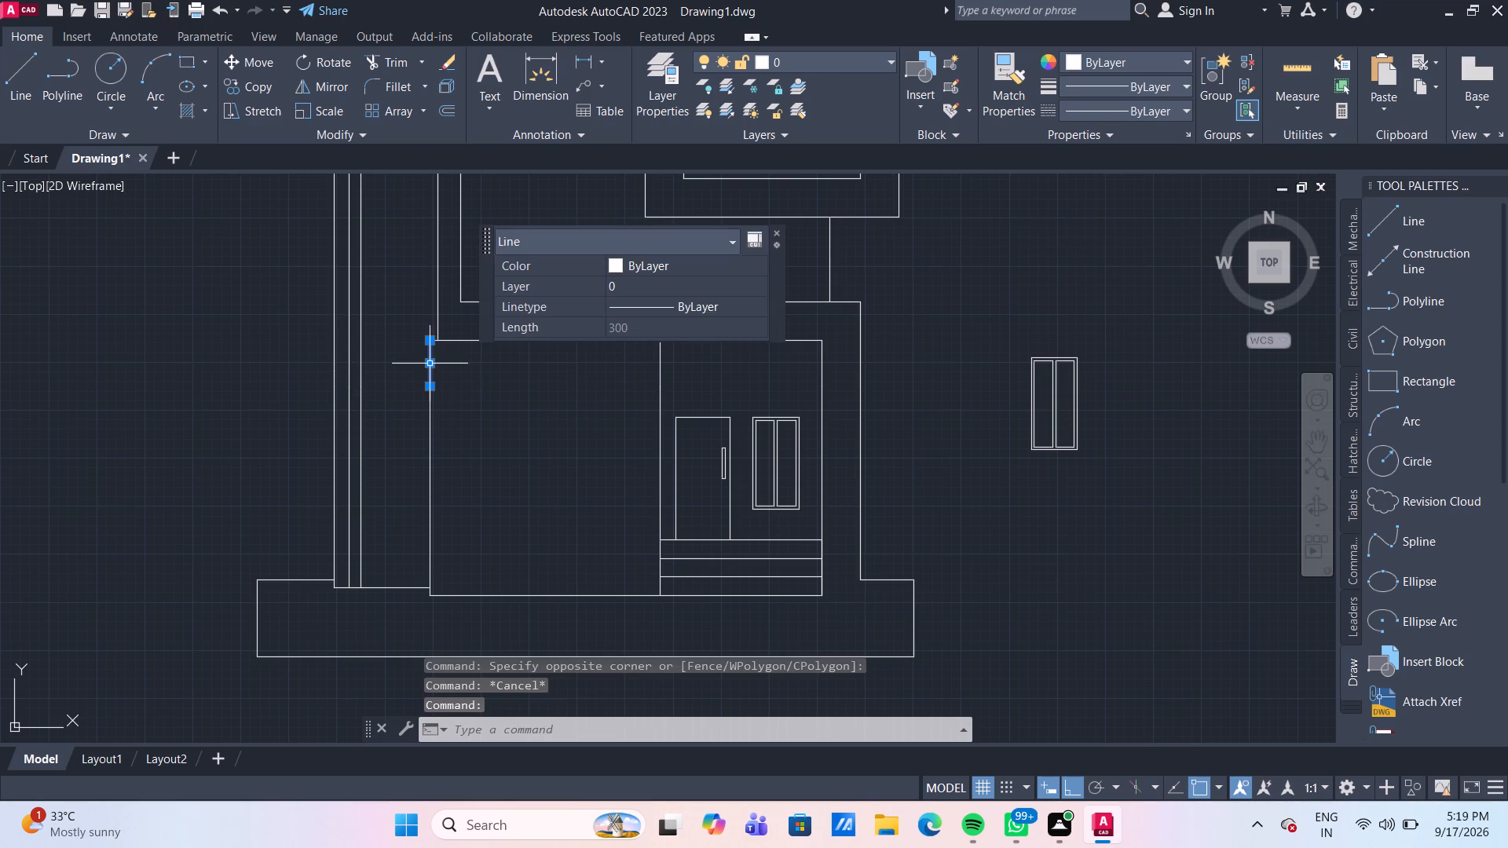
click(657, 364)
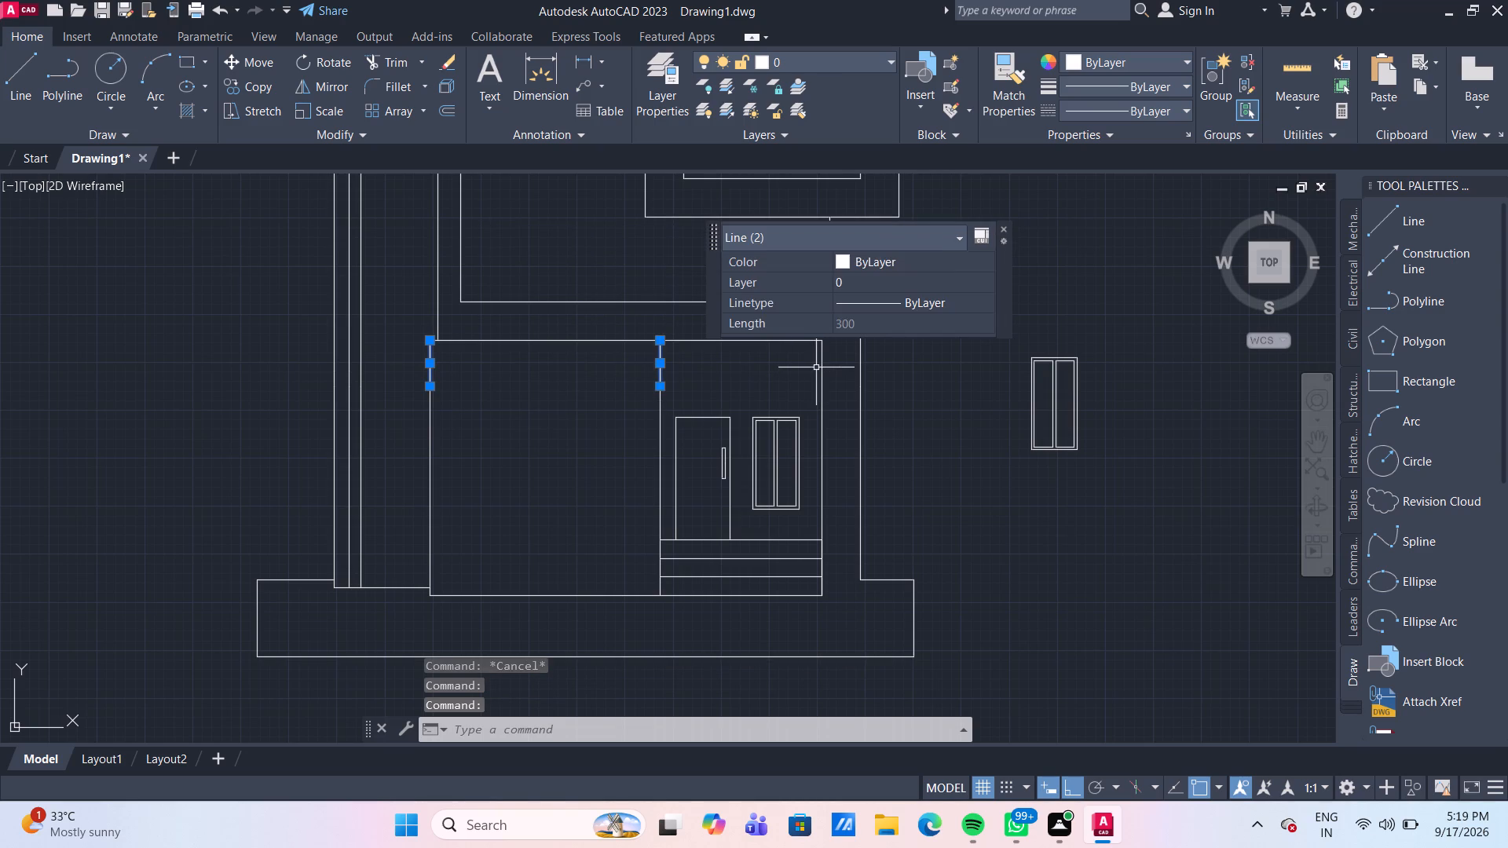
click(821, 367)
click(858, 364)
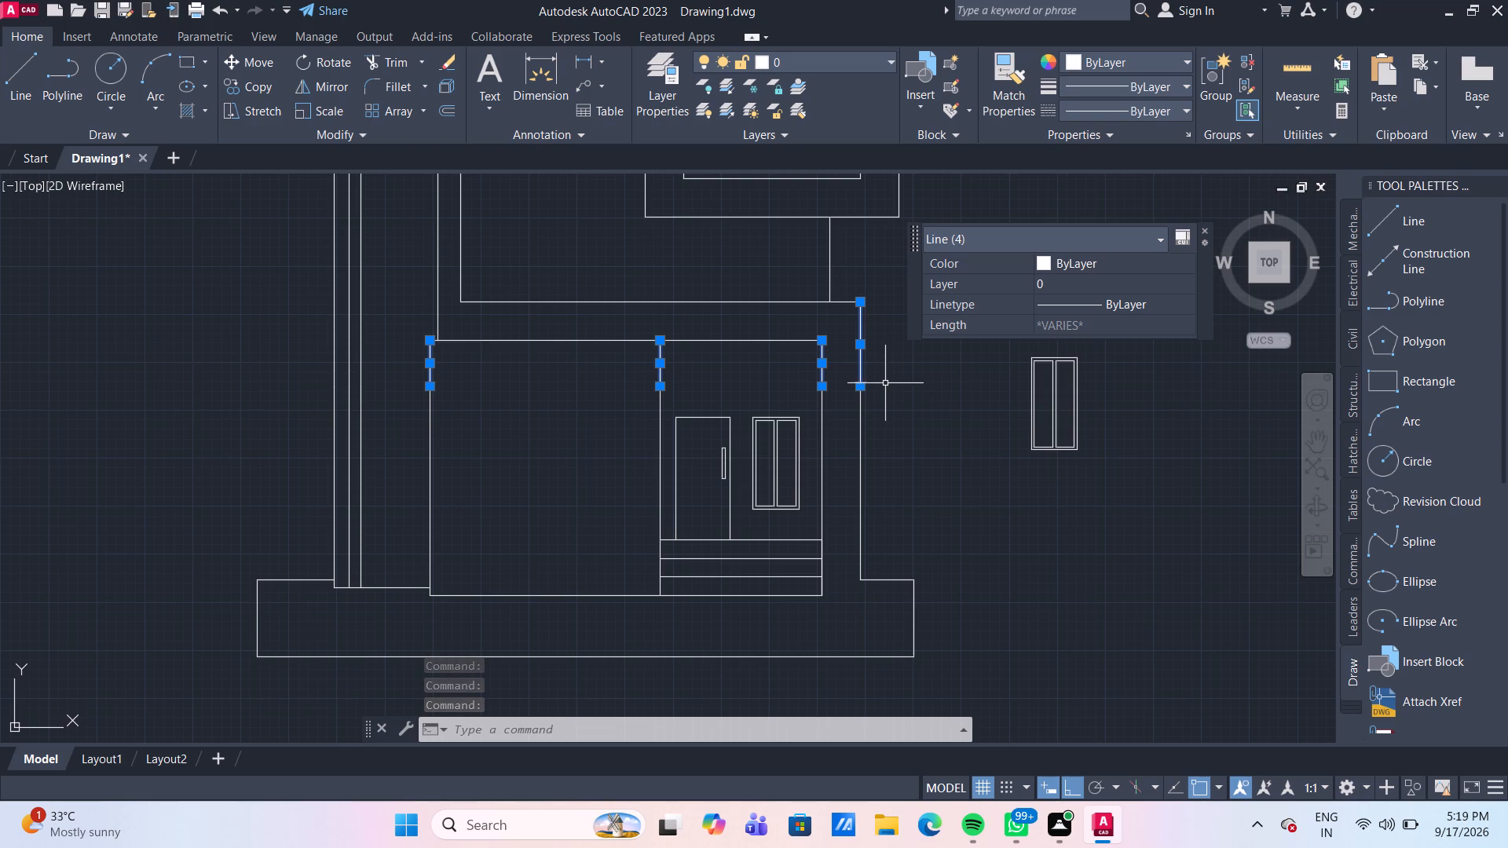
click(361, 361)
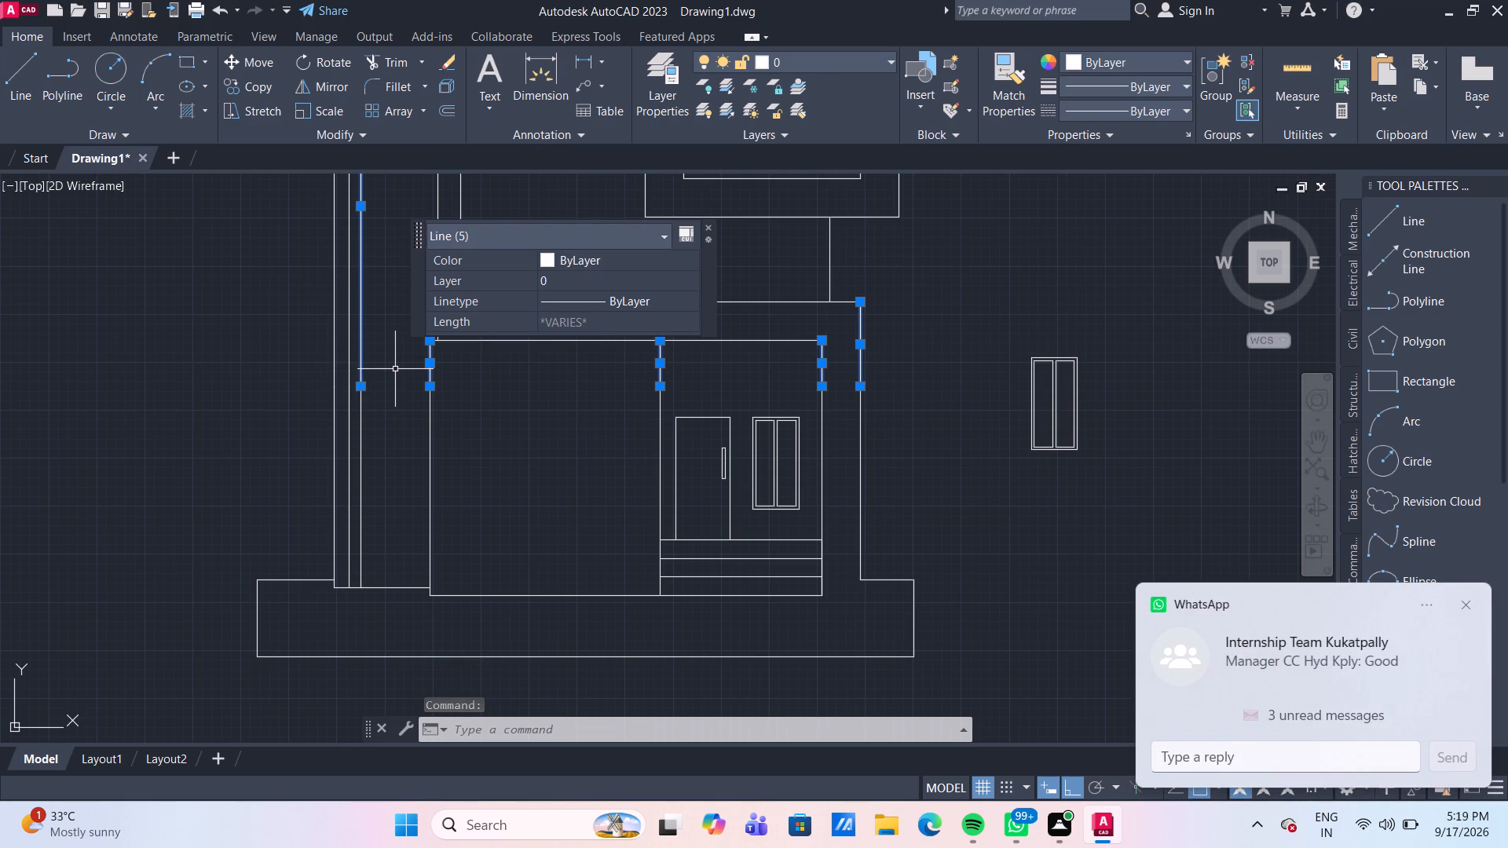
key(Escape)
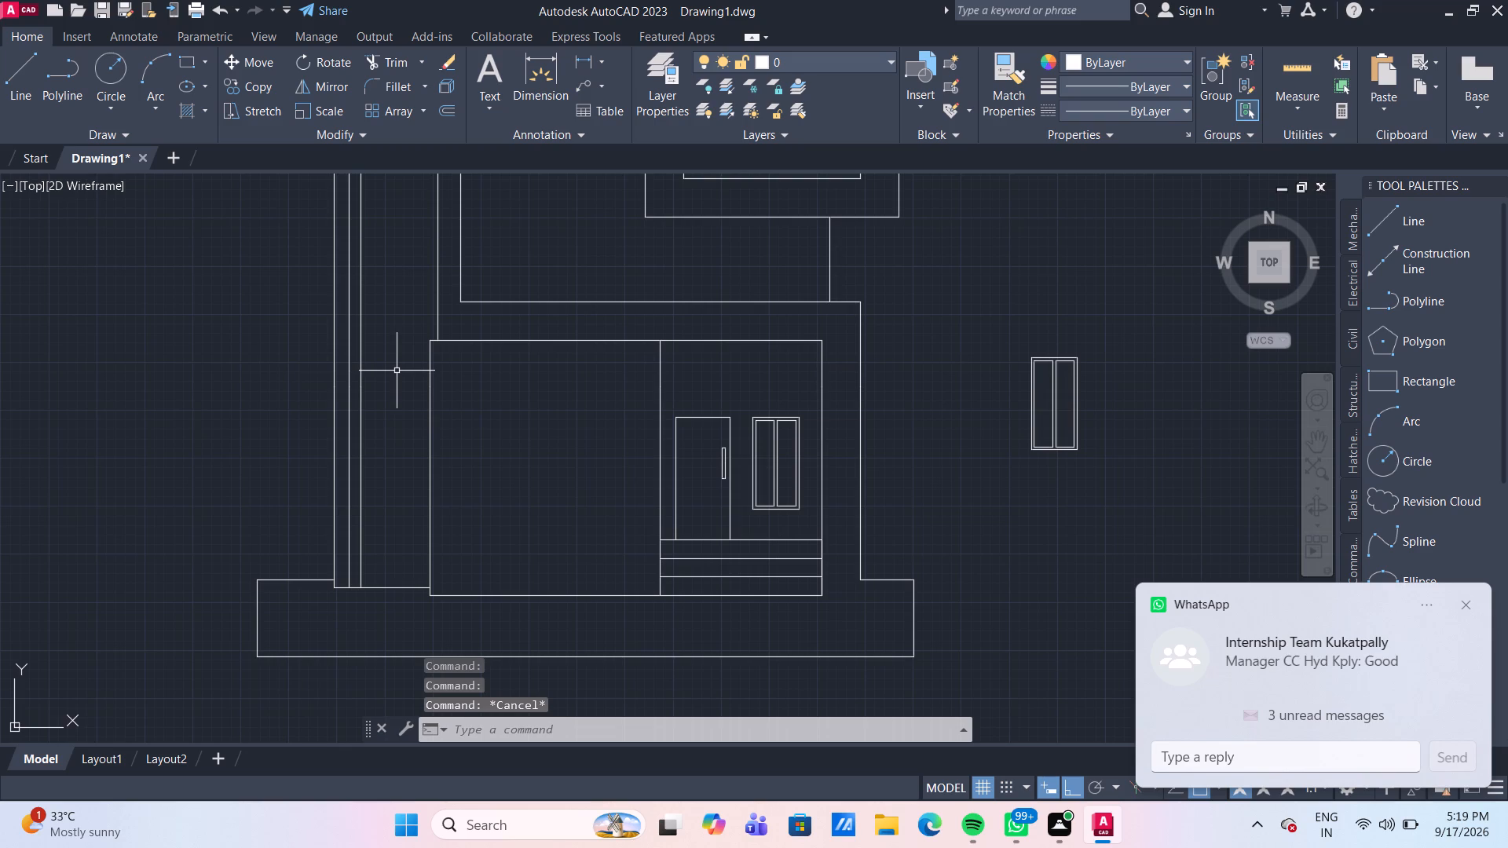
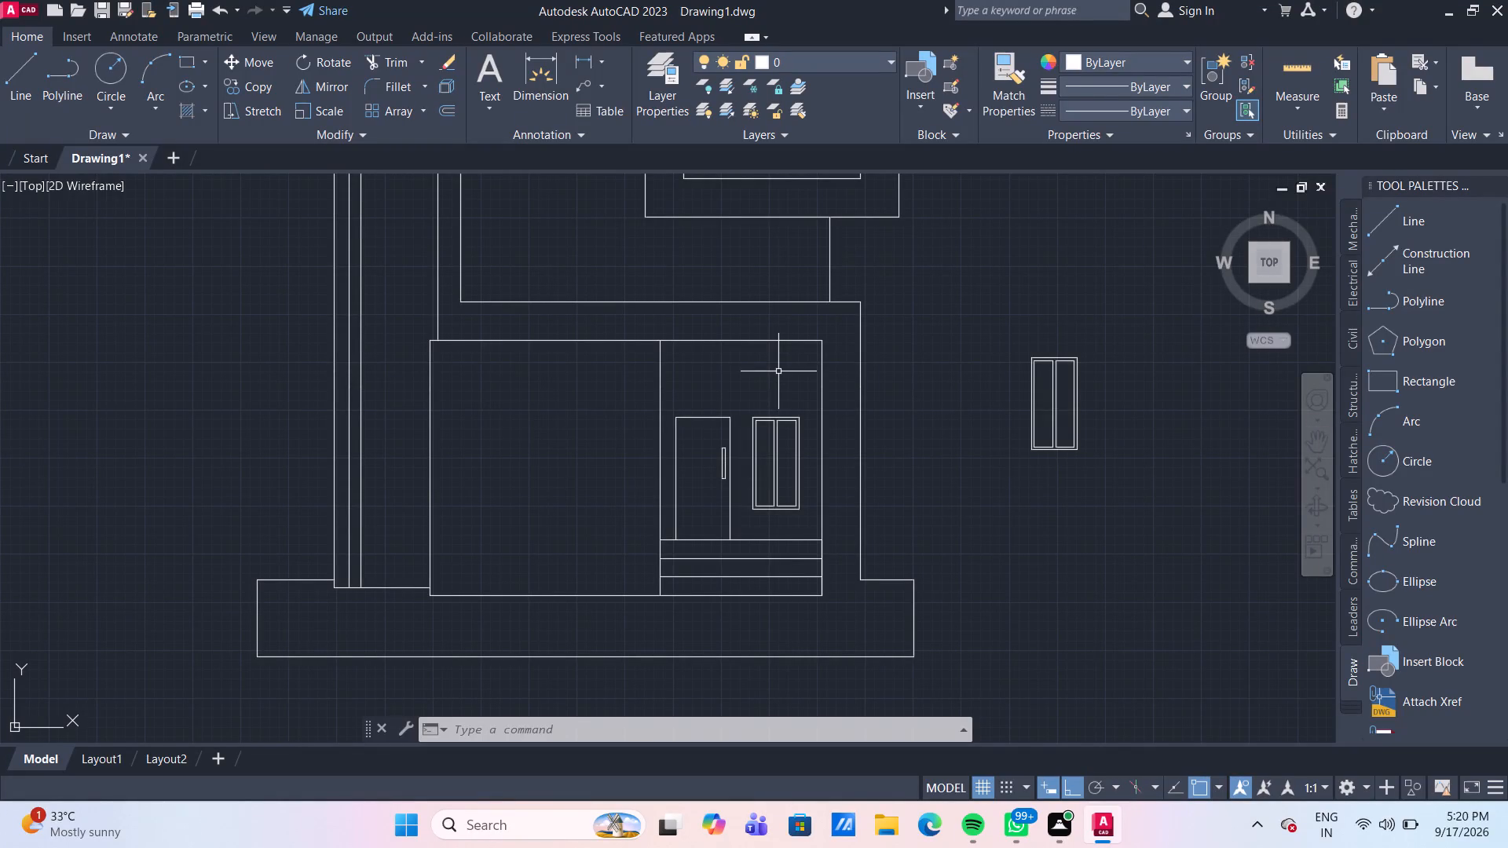
Delete the three 300 mm upper vertical segments of the lower rectangle's two sides and divider.
click(824, 363)
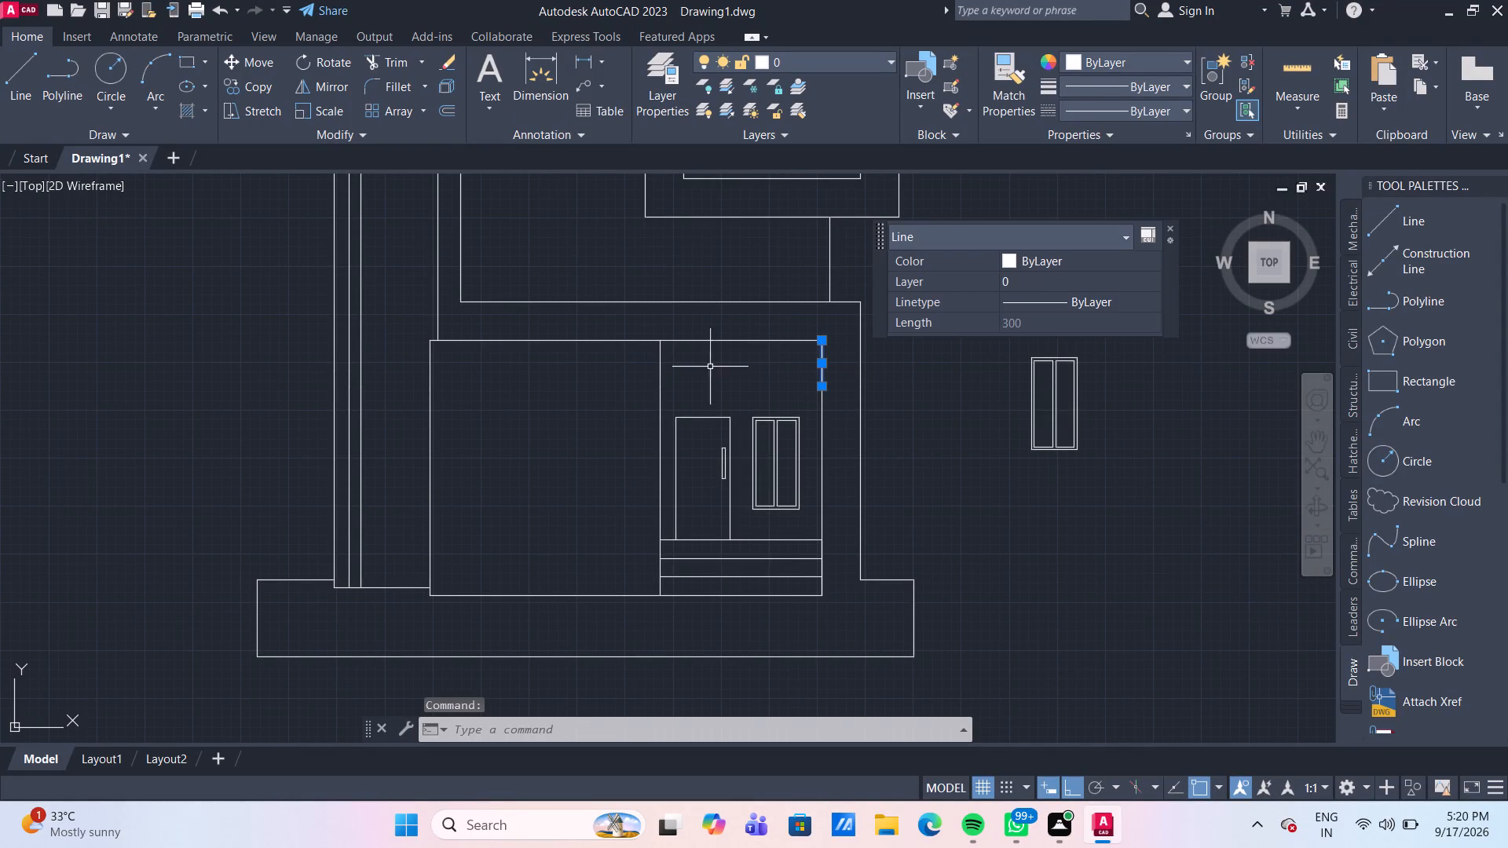
click(661, 361)
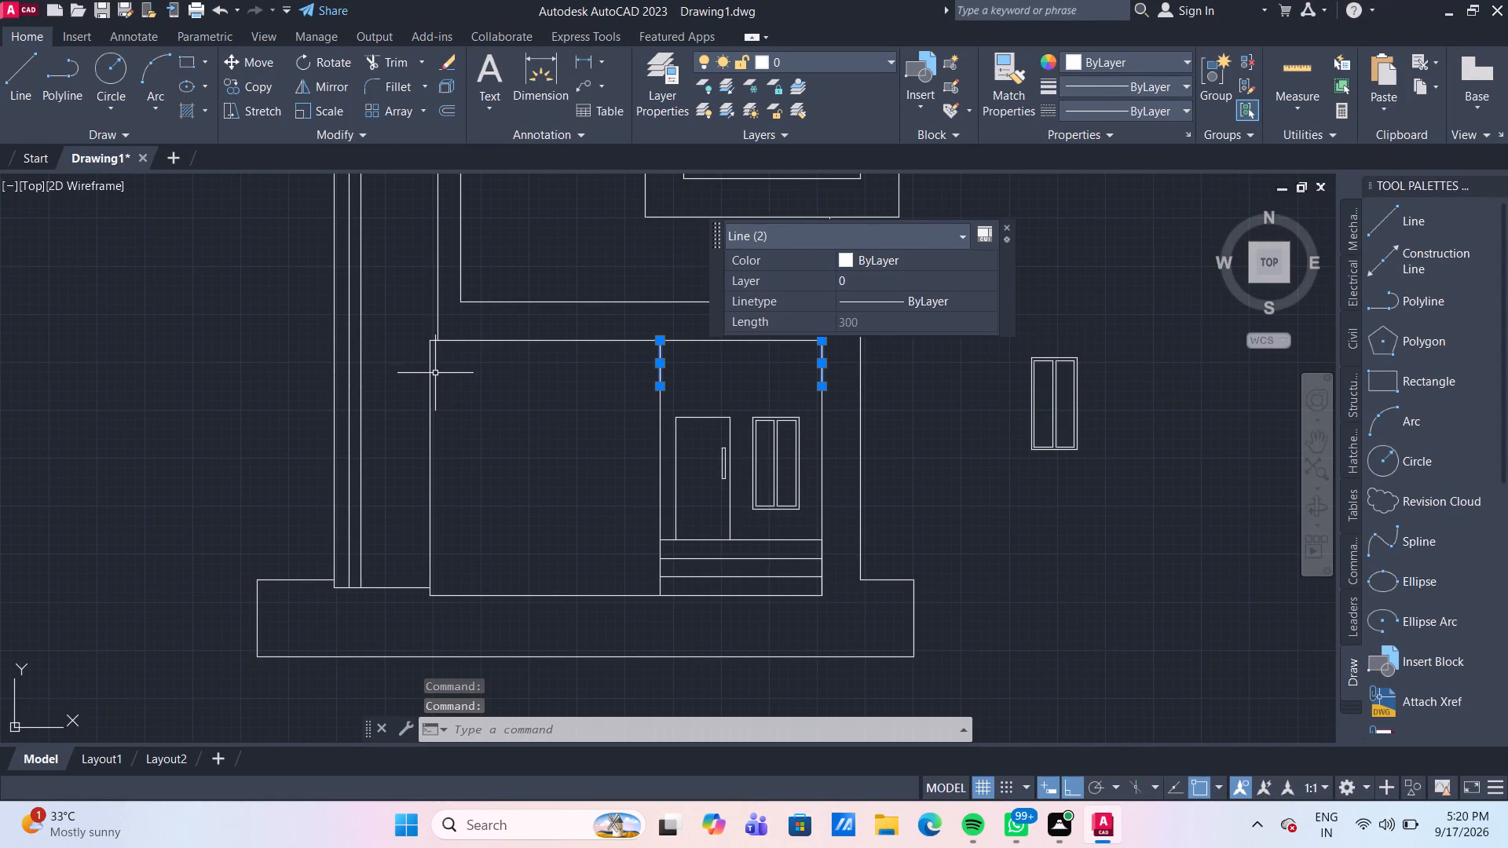
click(429, 367)
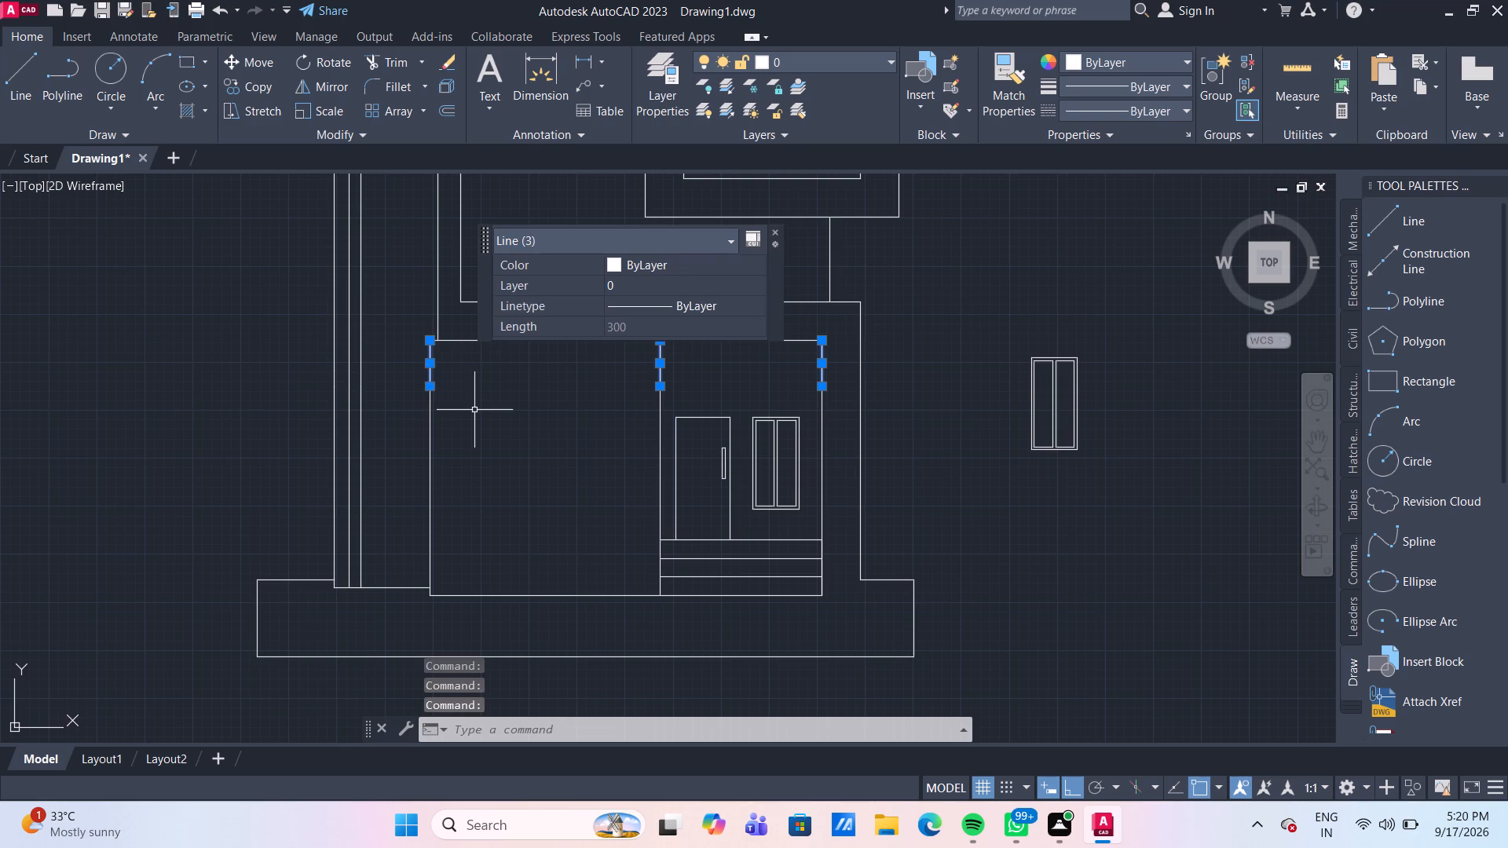
key(Delete)
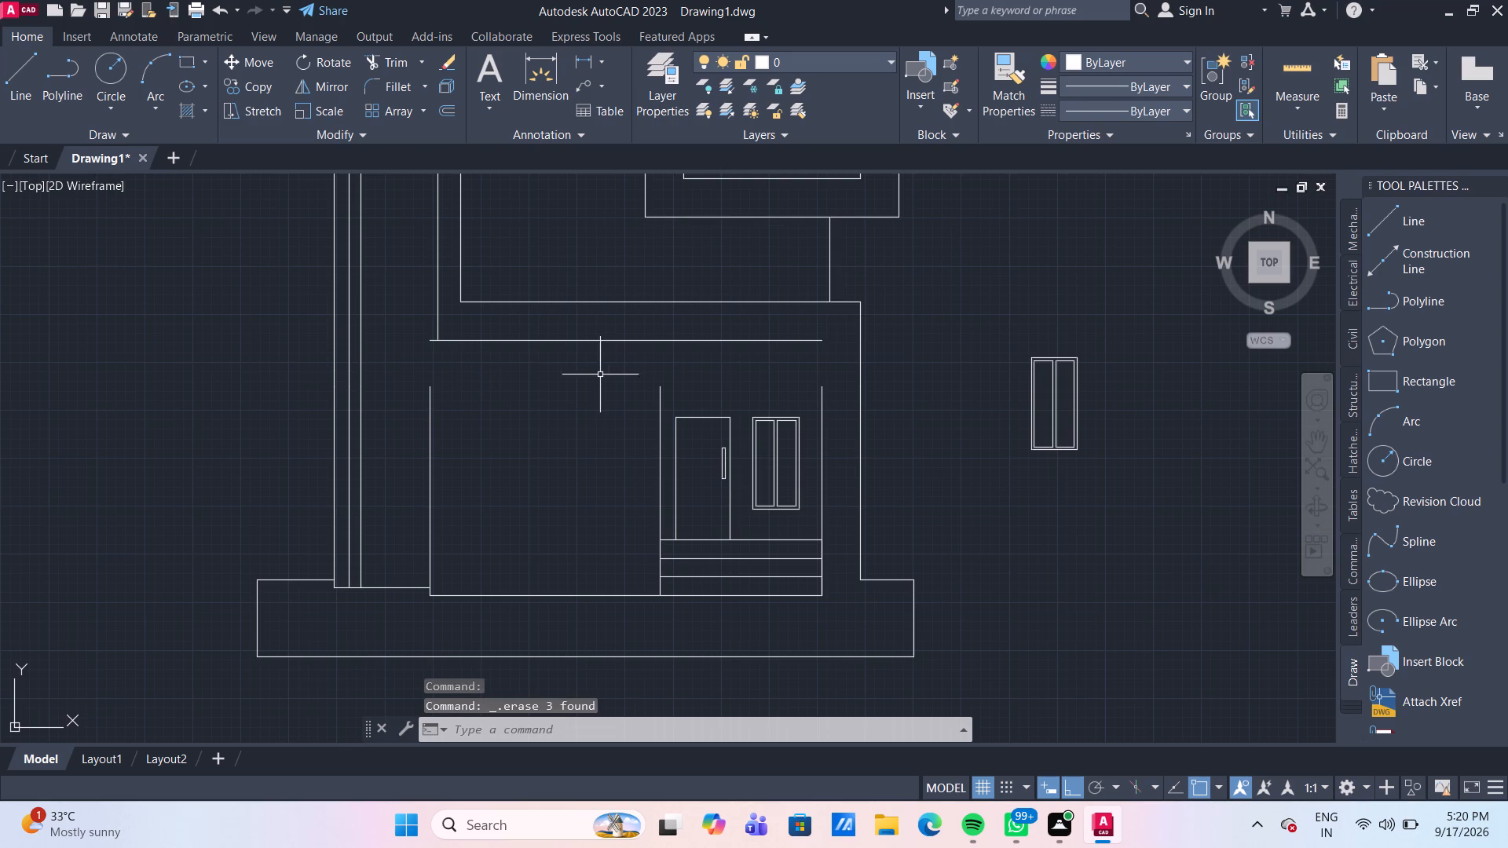
Draw horizontal guide lines from both ends of the lower rectangle's top edge outward past the outer walls, the east one about 460 mm long.
click(11, 78)
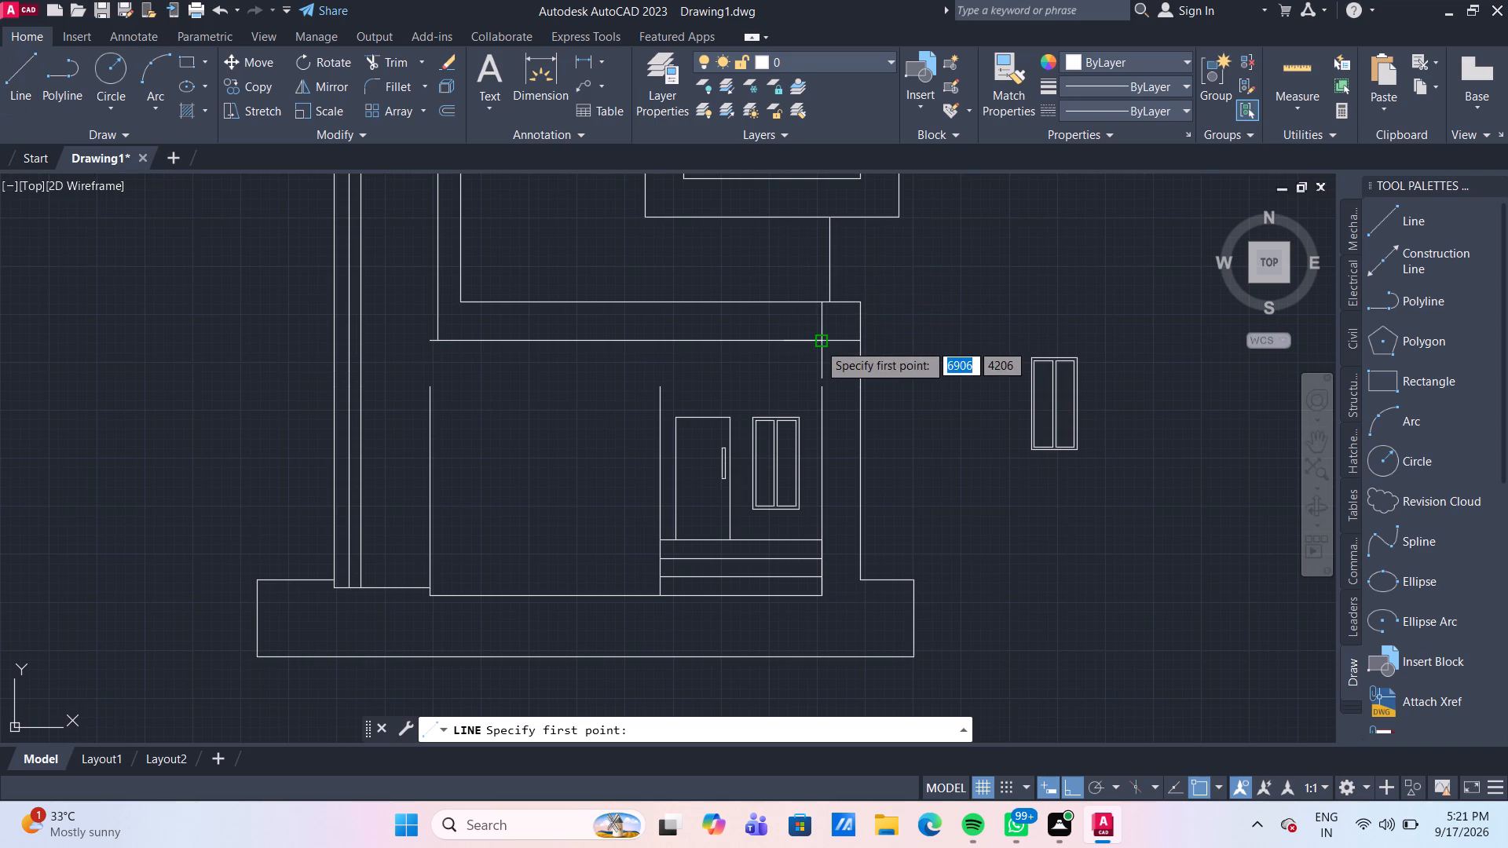
click(818, 343)
click(893, 337)
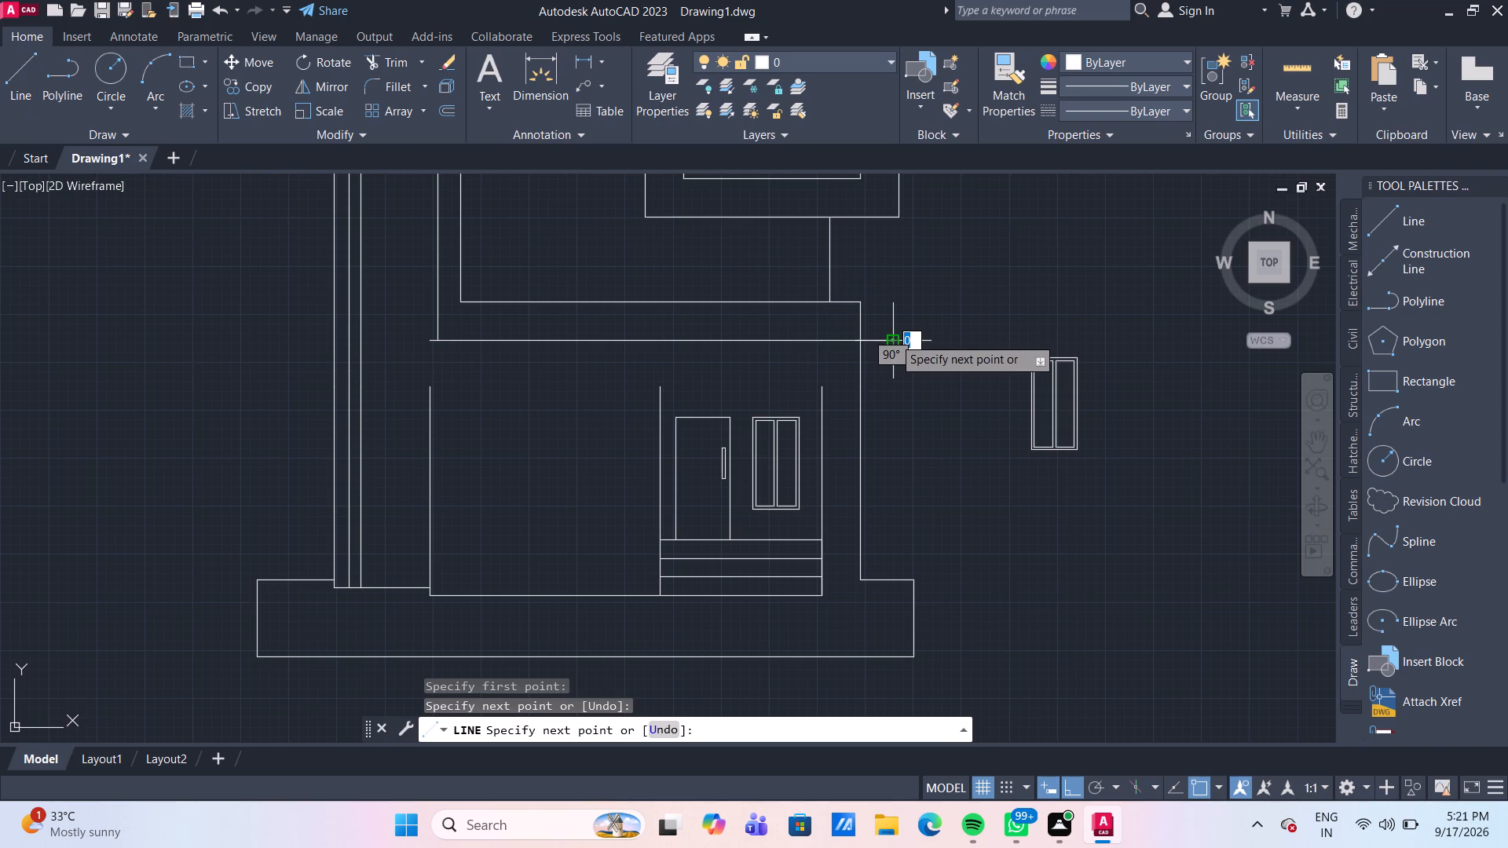
key(Escape)
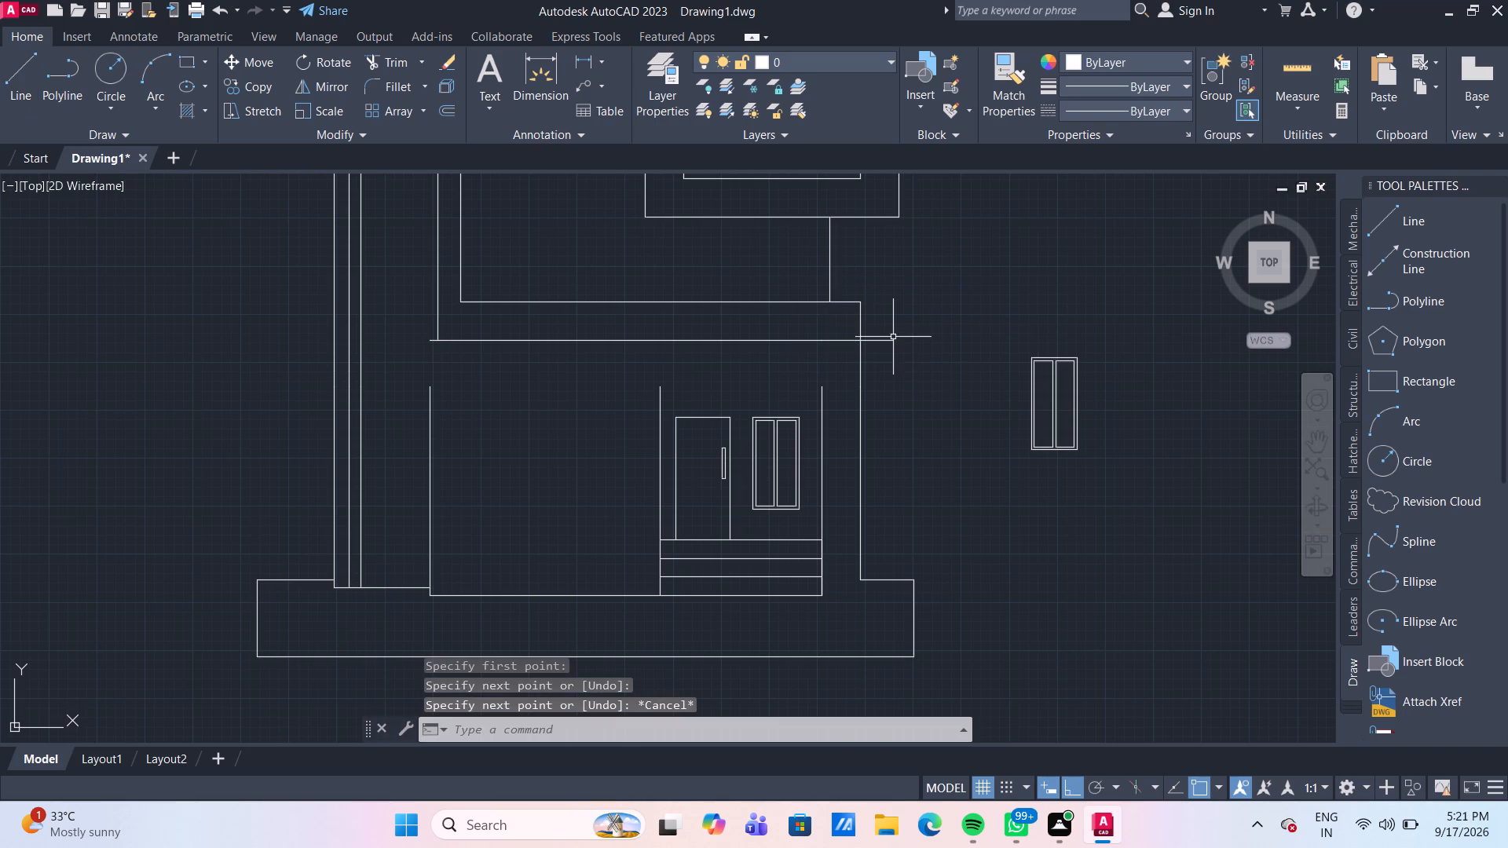
click(29, 75)
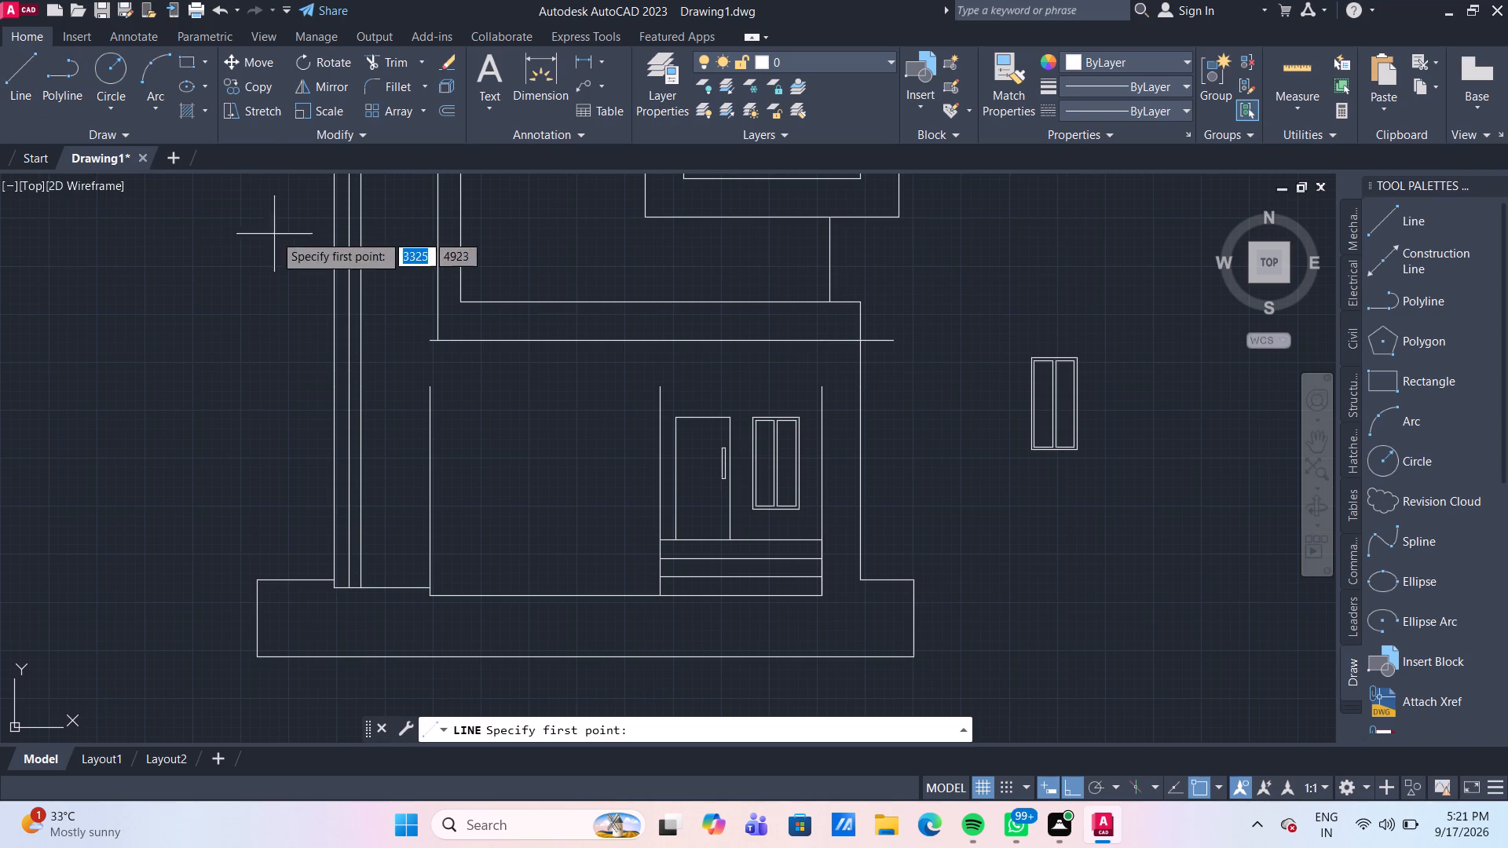
drag(426, 341, 417, 337)
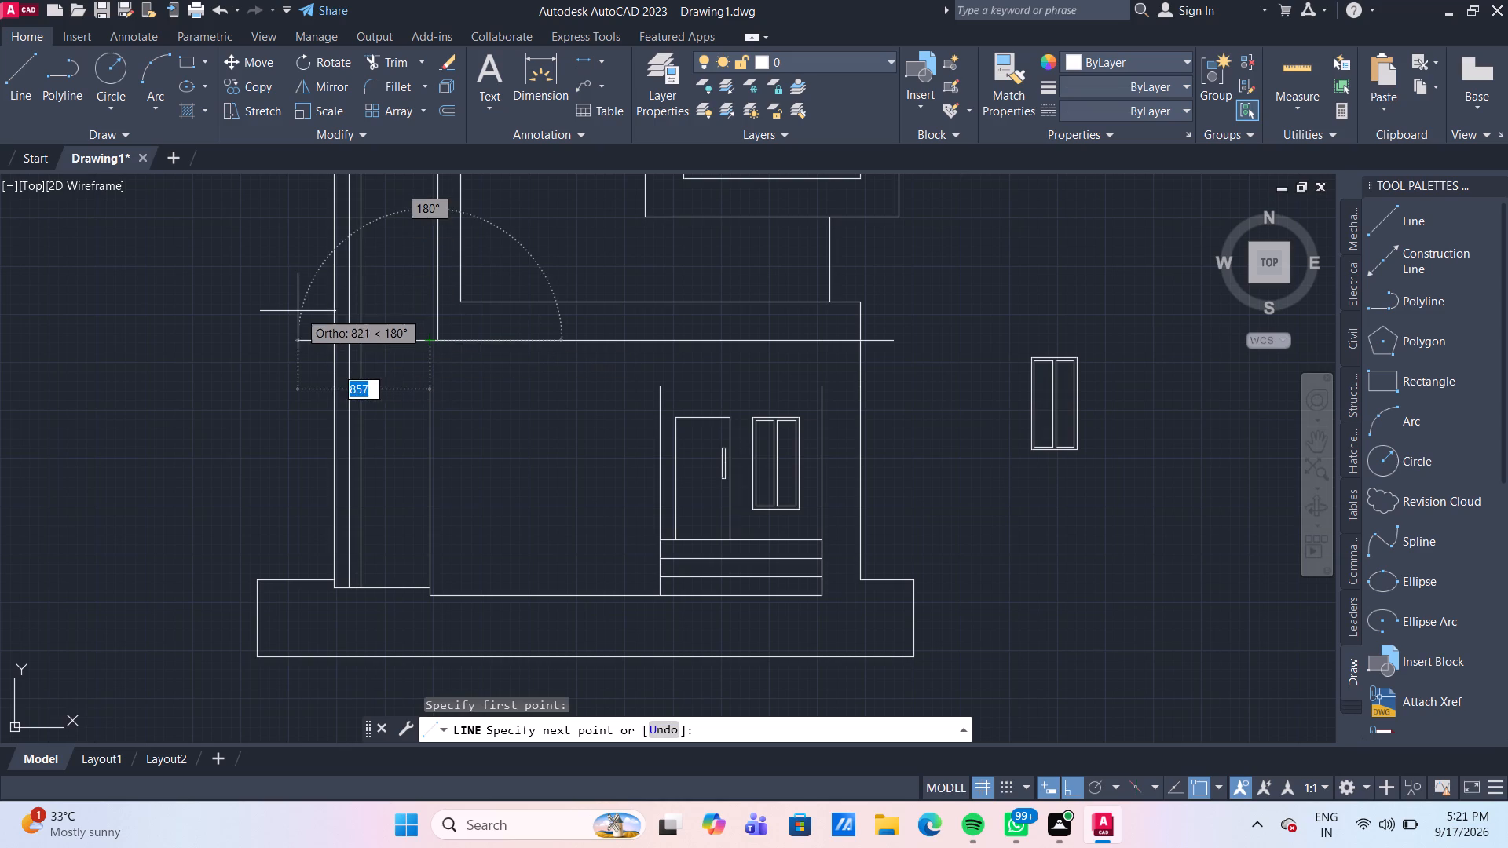
click(295, 313)
key(Escape)
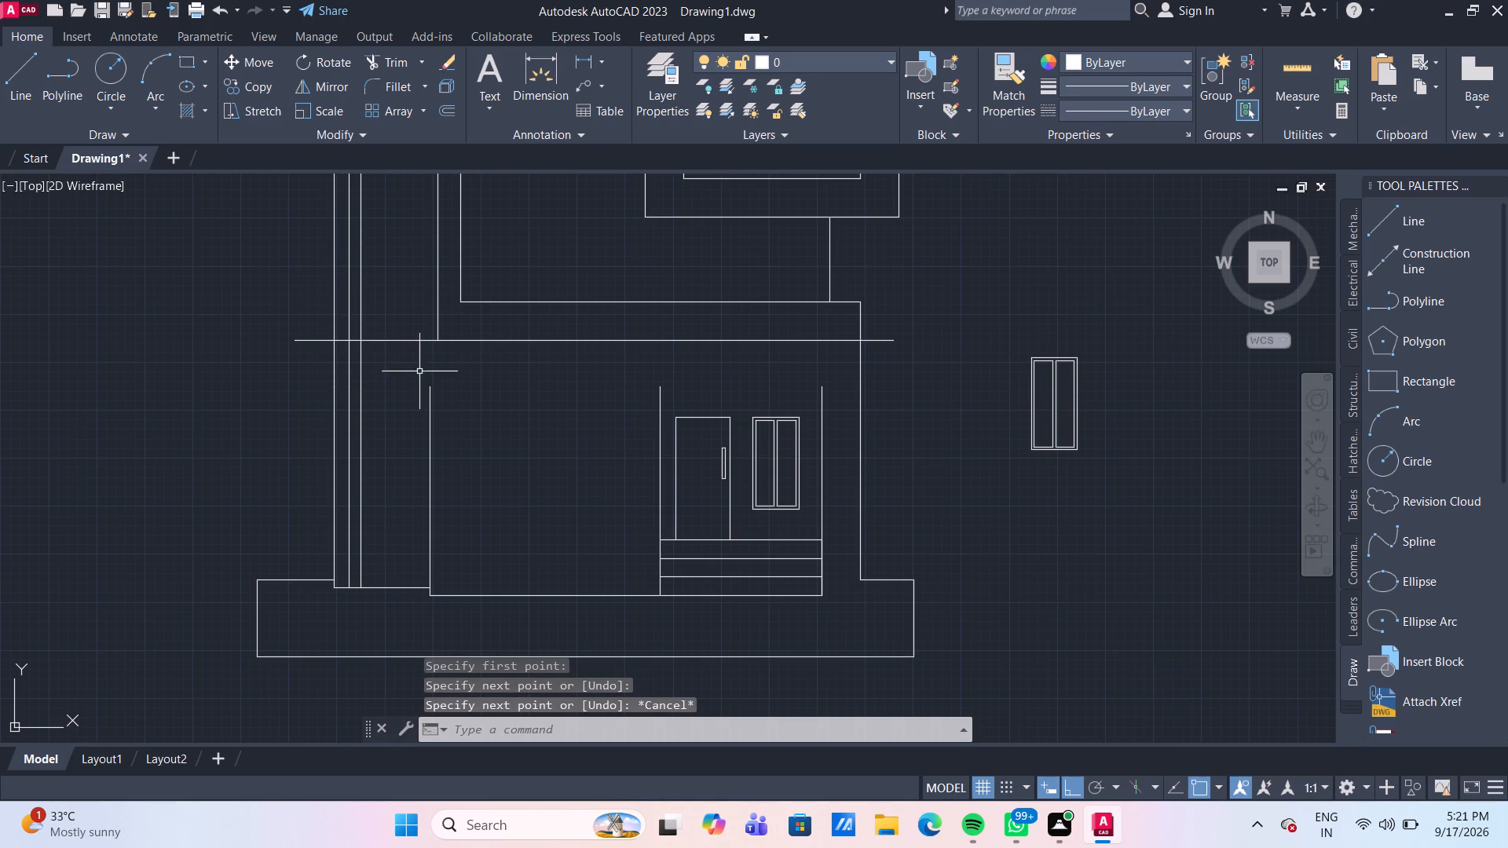
Draw horizontal guide lines outward past the outer walls from the shortened sides' tops, about 760 mm west and 600 mm east.
click(30, 96)
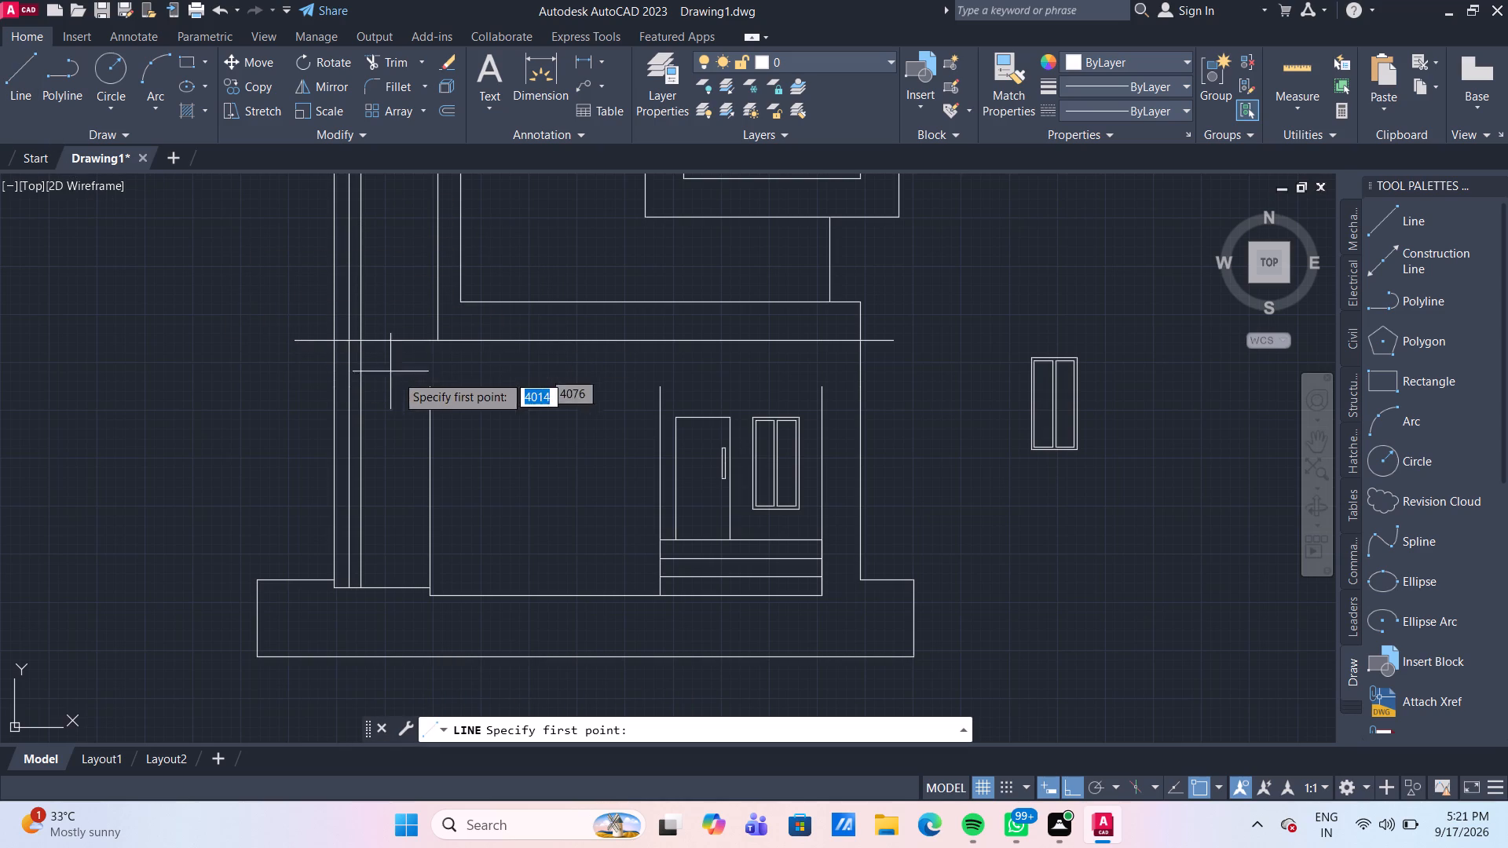
click(433, 386)
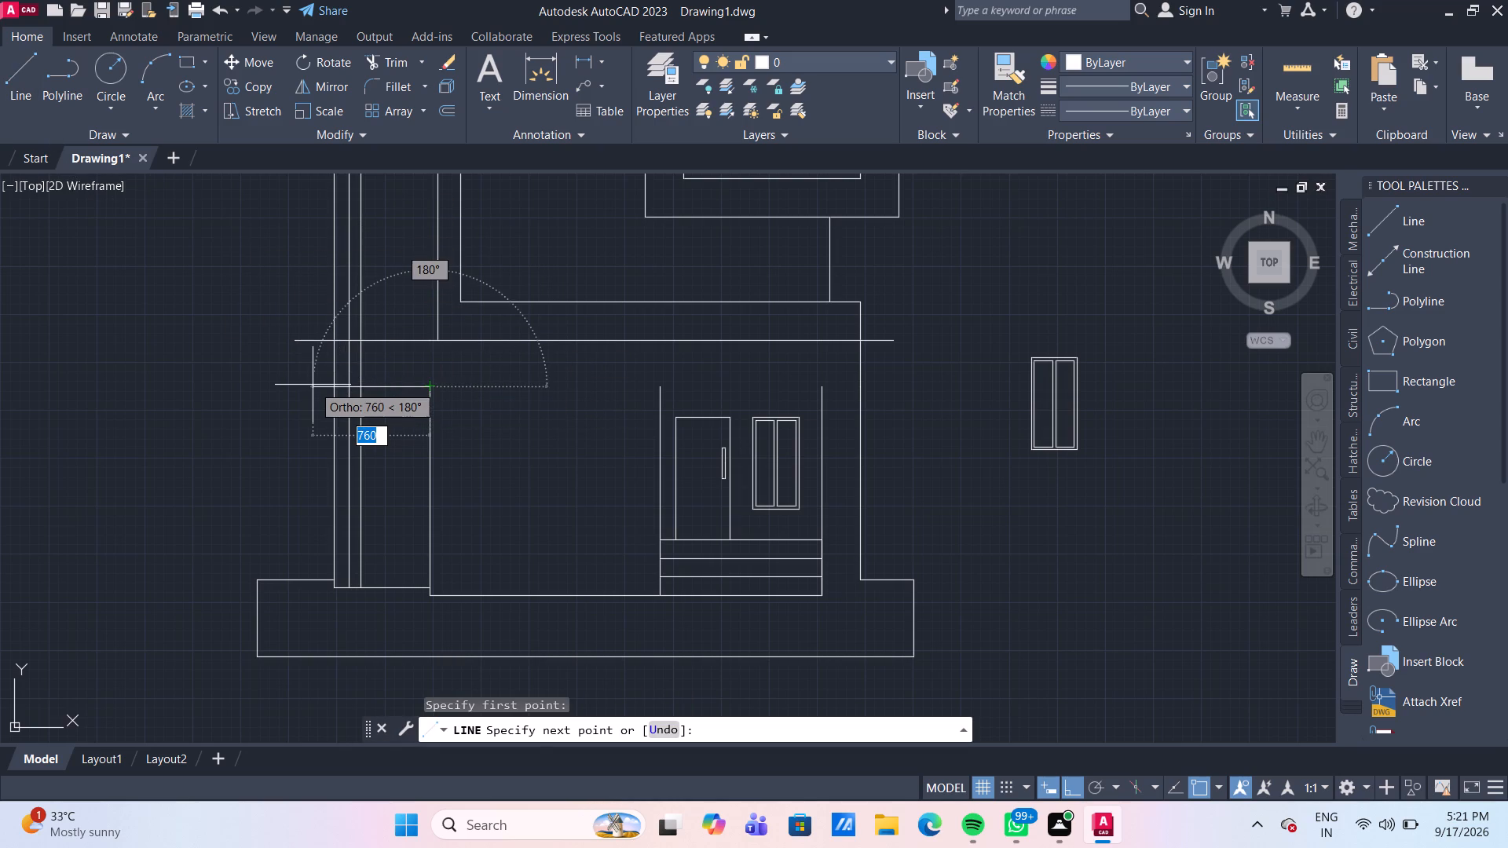
click(309, 384)
key(Escape)
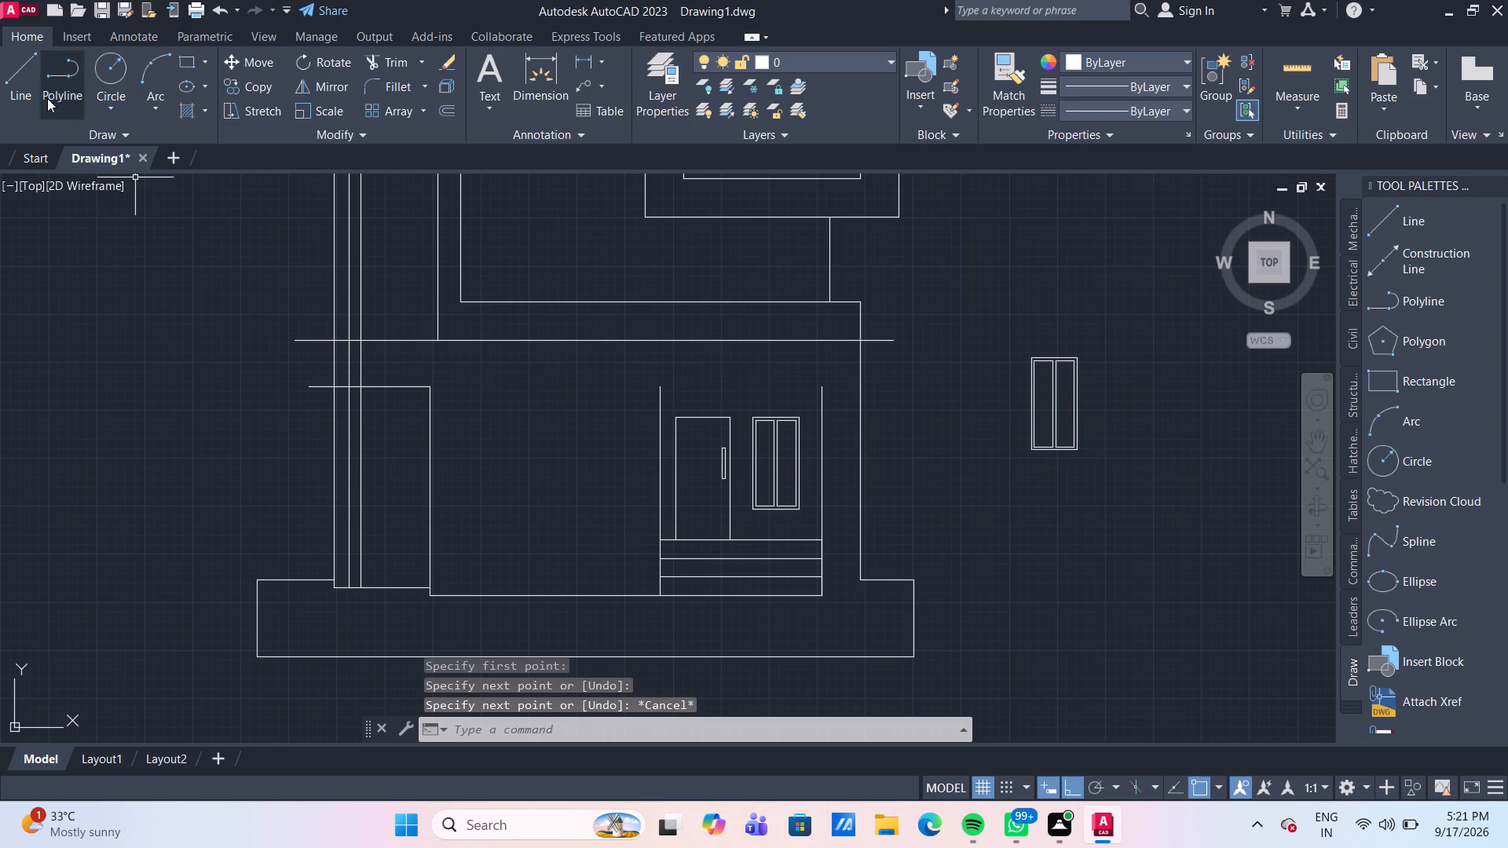
click(33, 82)
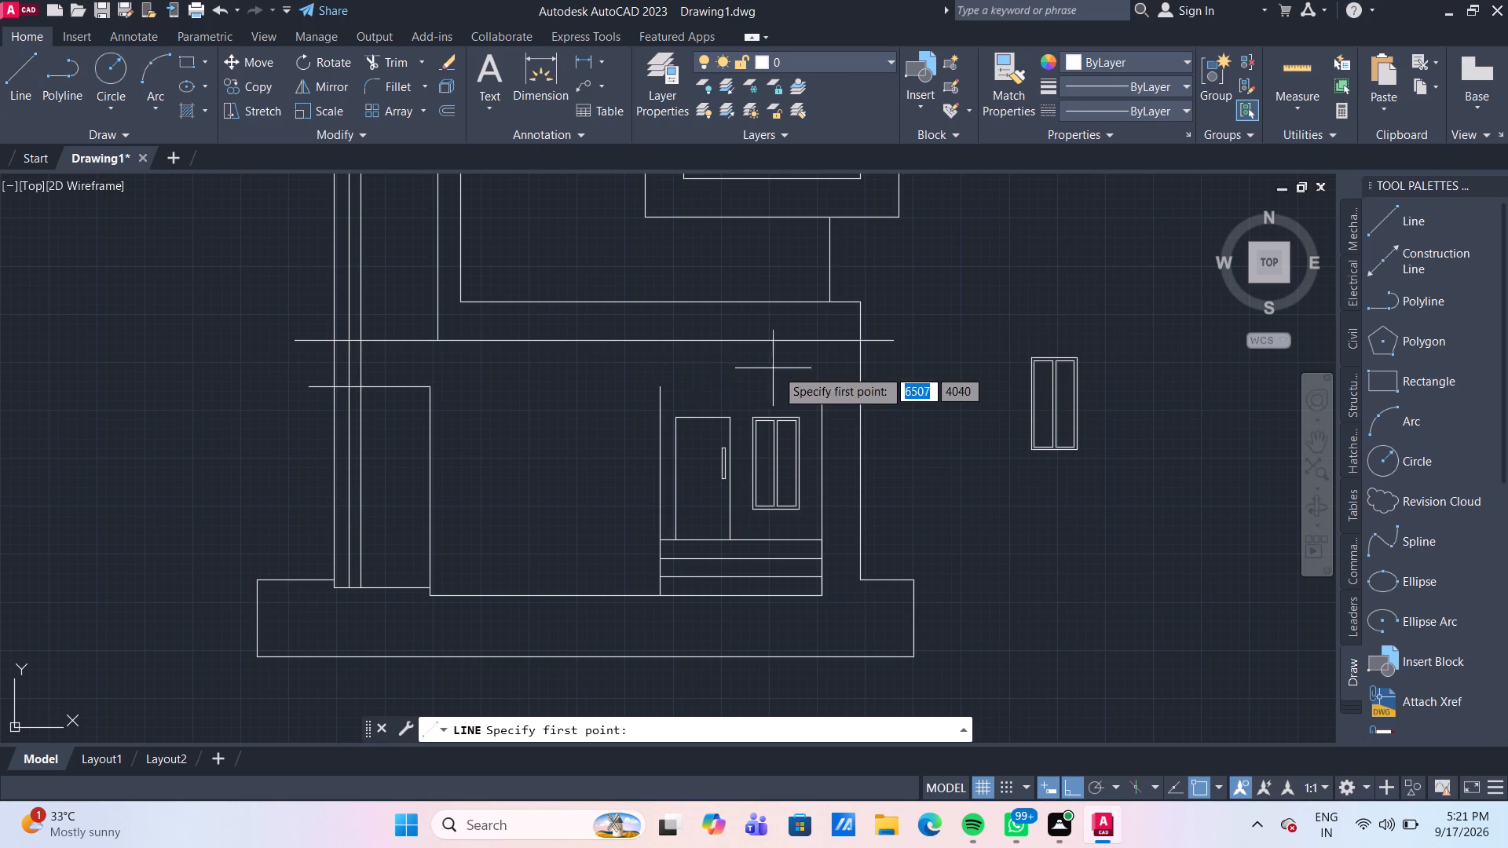
drag(818, 391, 833, 394)
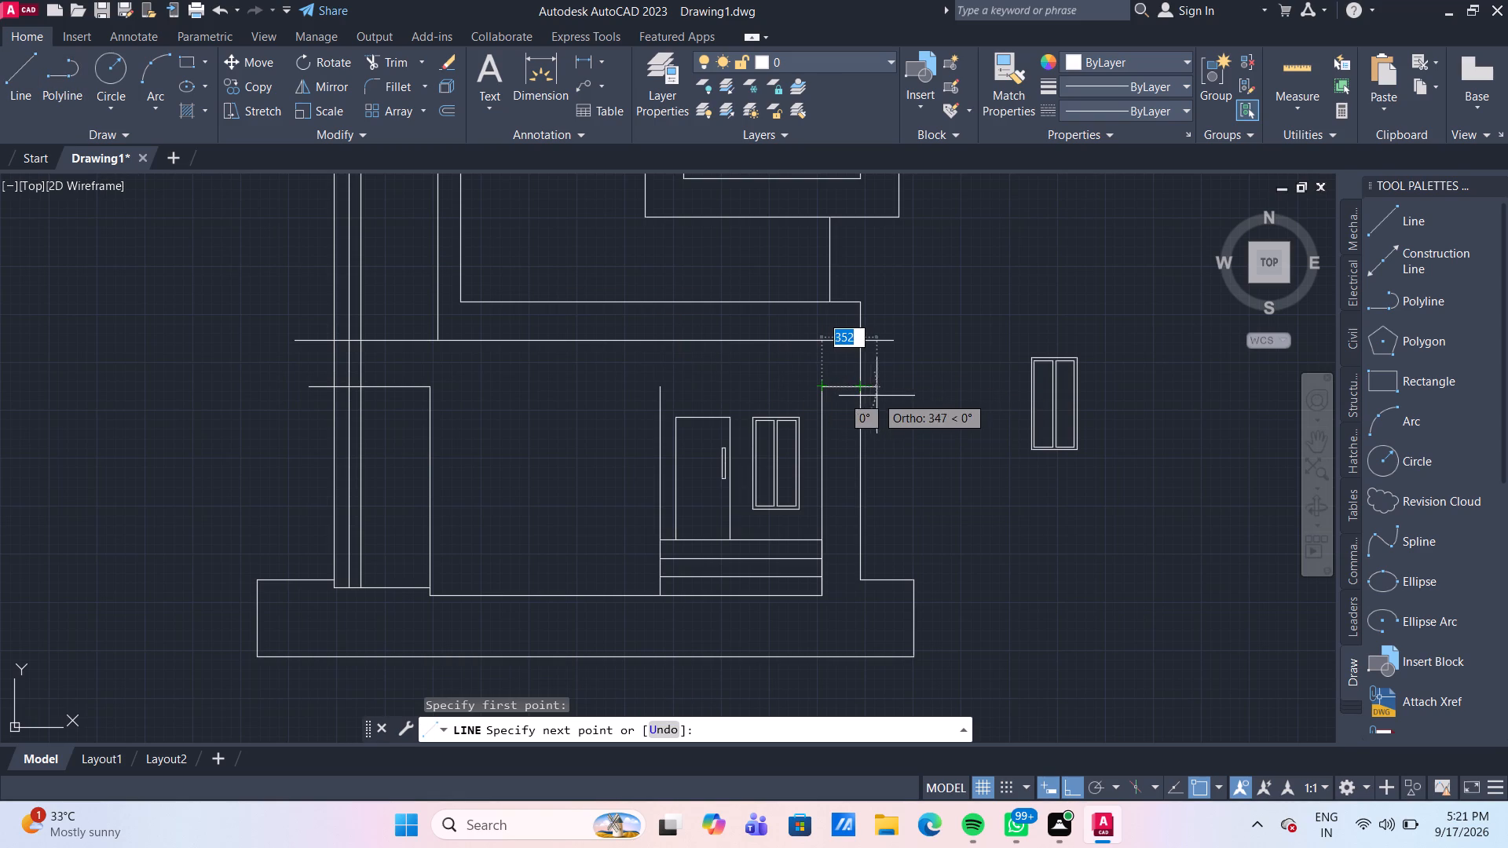
click(913, 396)
key(Escape)
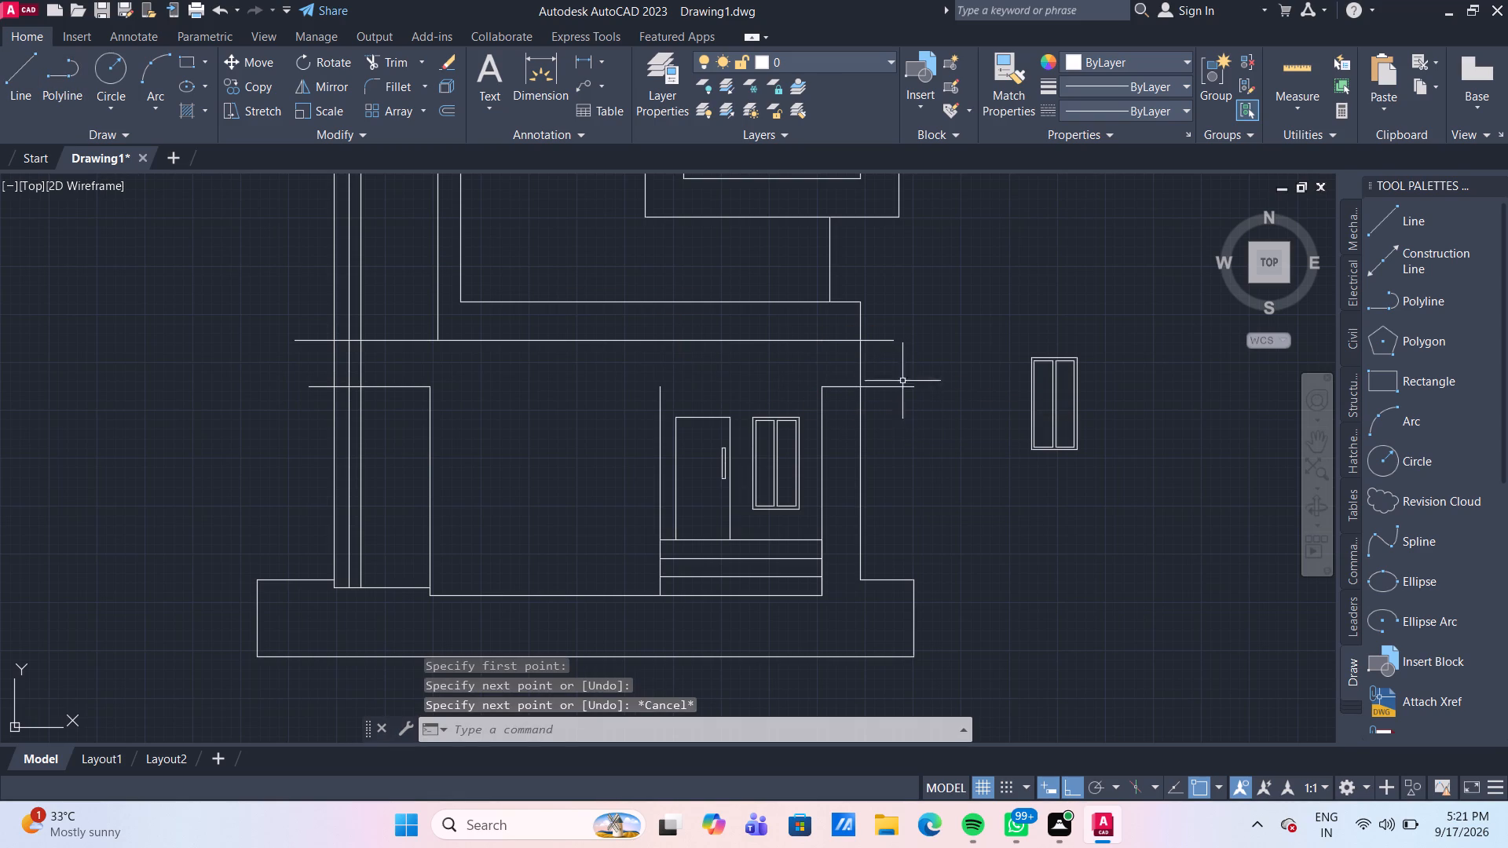
Trim away the three west wall lines and the east outer wall line between the upper and lower guide lines.
text(TR)
key(Return)
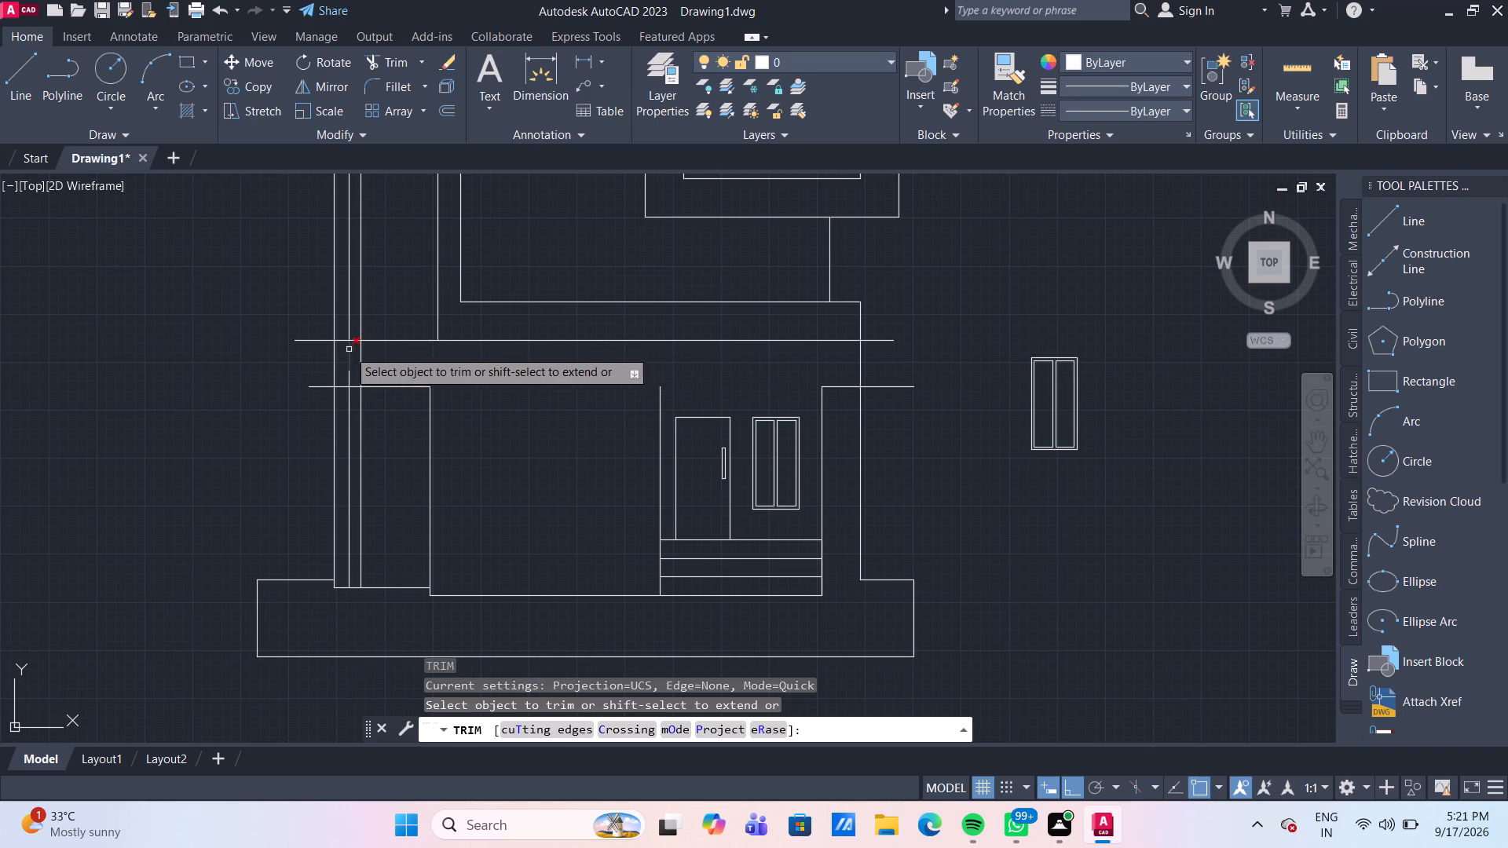
click(325, 355)
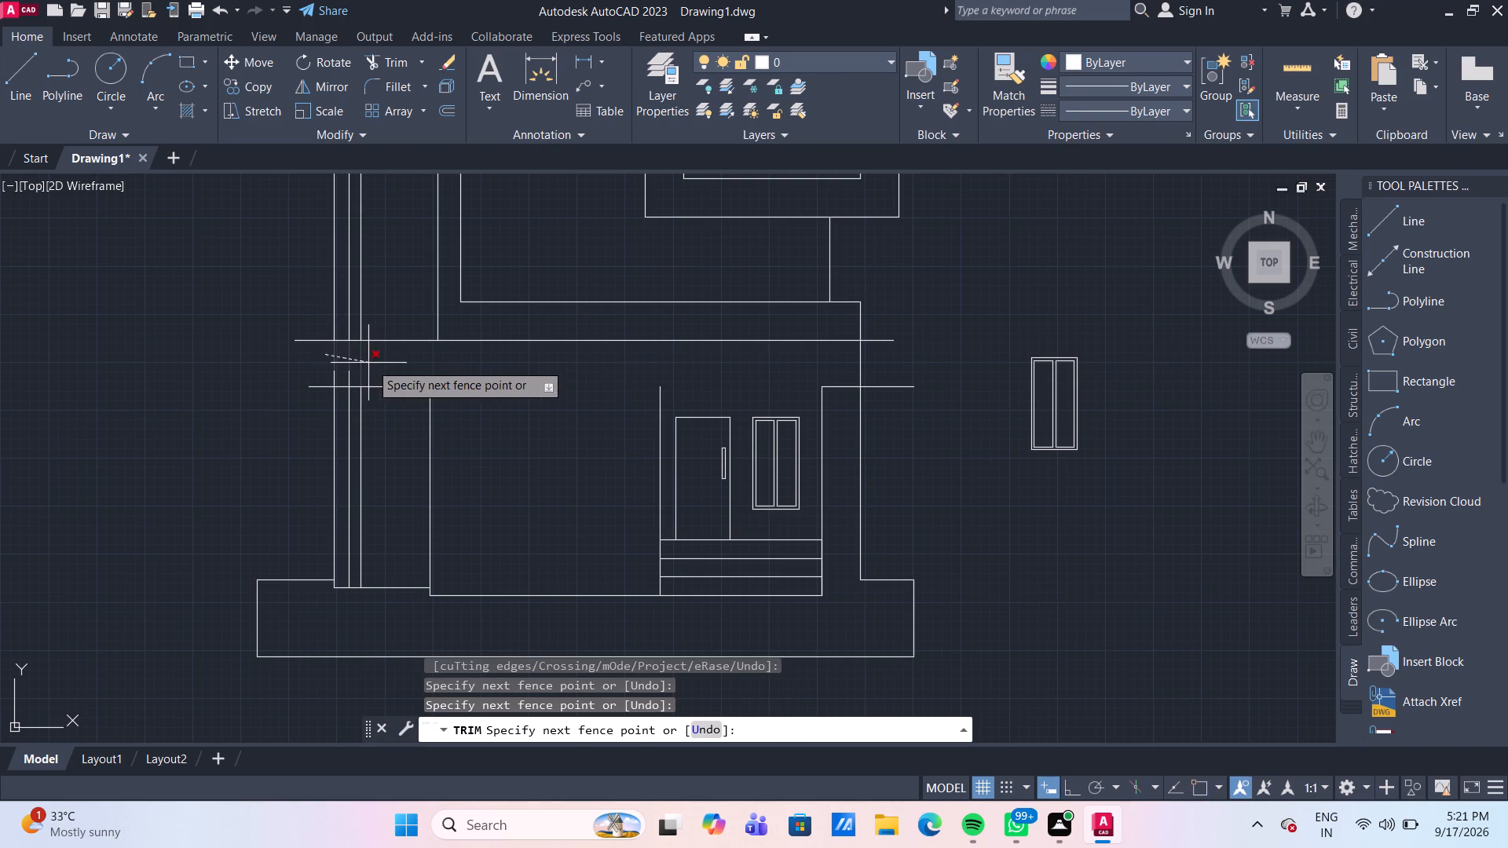
click(379, 363)
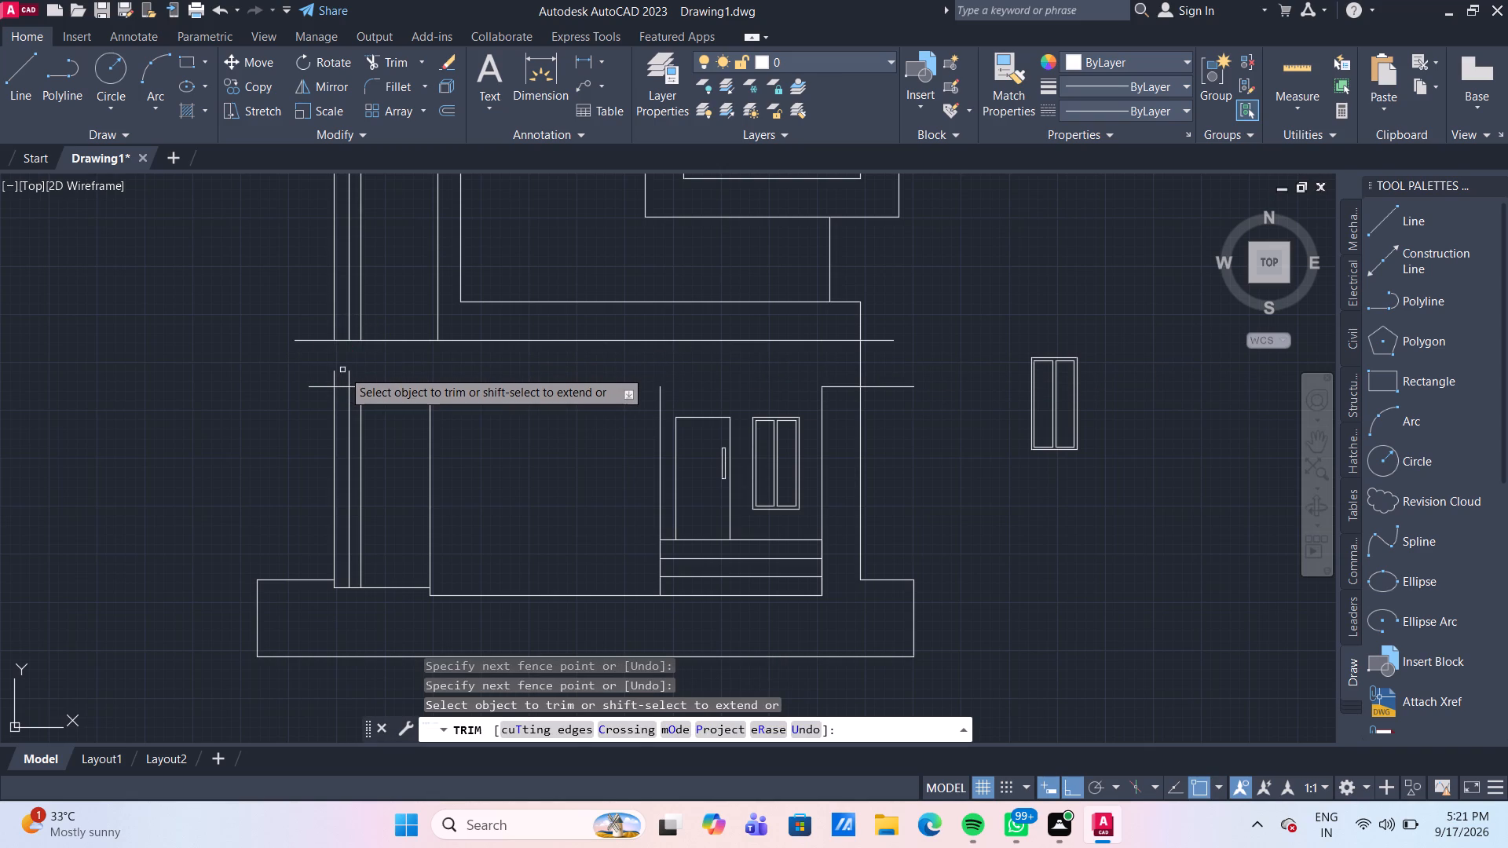
click(364, 380)
click(332, 378)
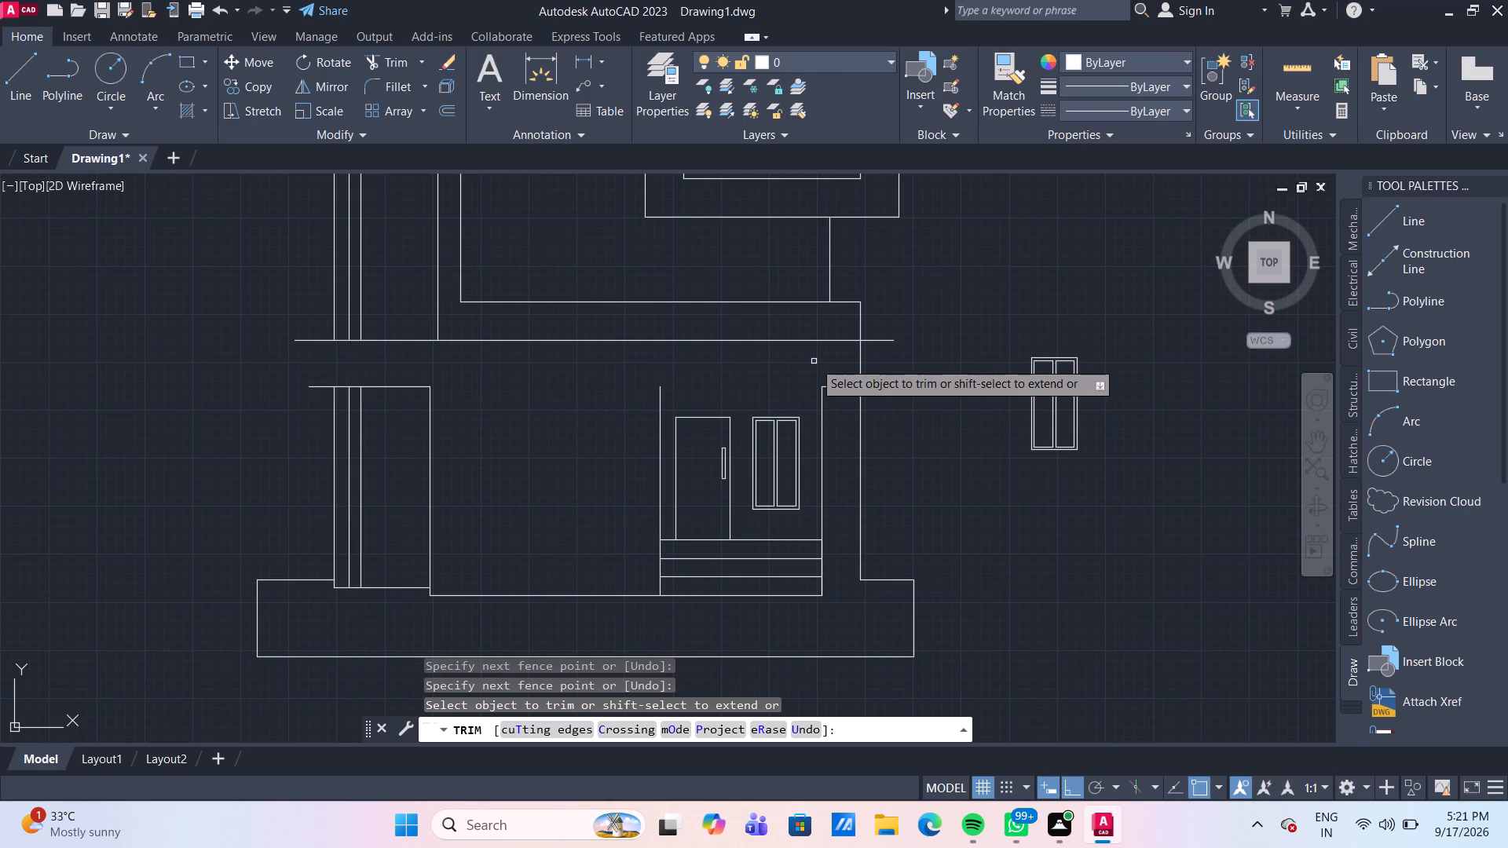
click(861, 356)
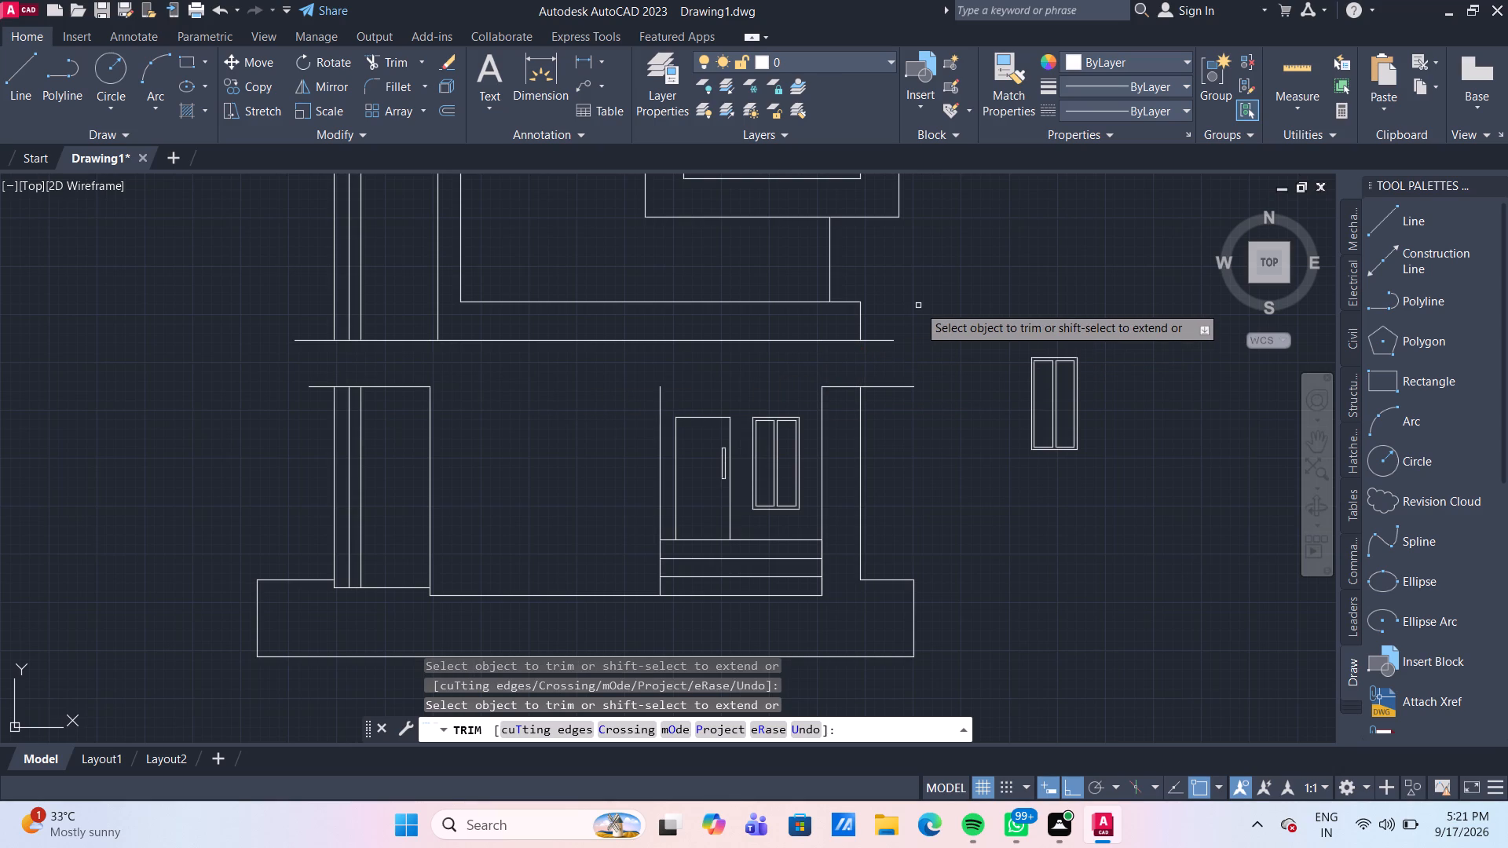
key(Escape)
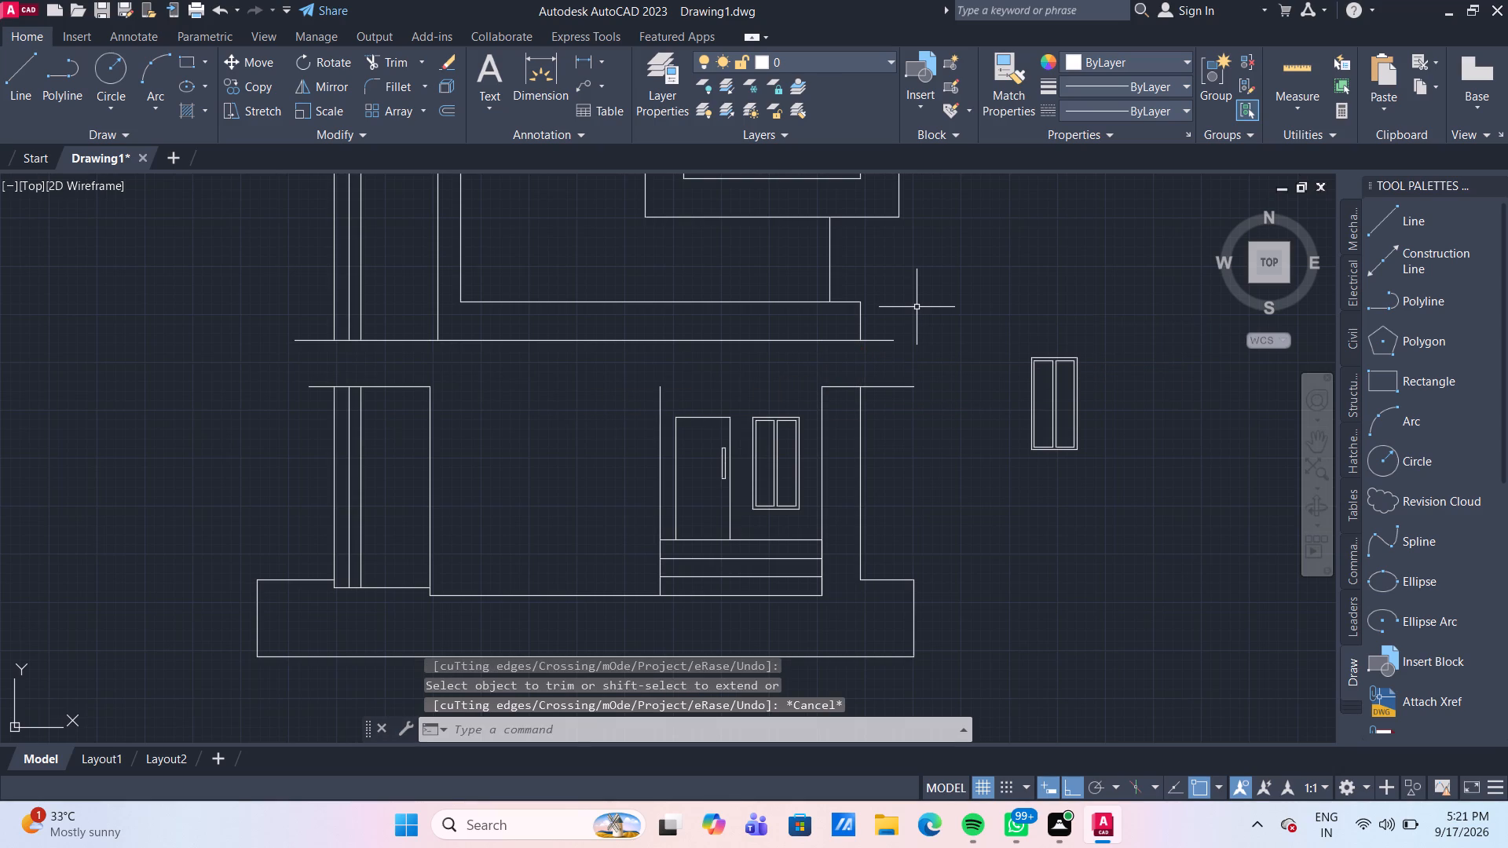
Delete the two lower guide lines at the tops of the shortened rectangle sides.
scroll(920, 347, down, 1)
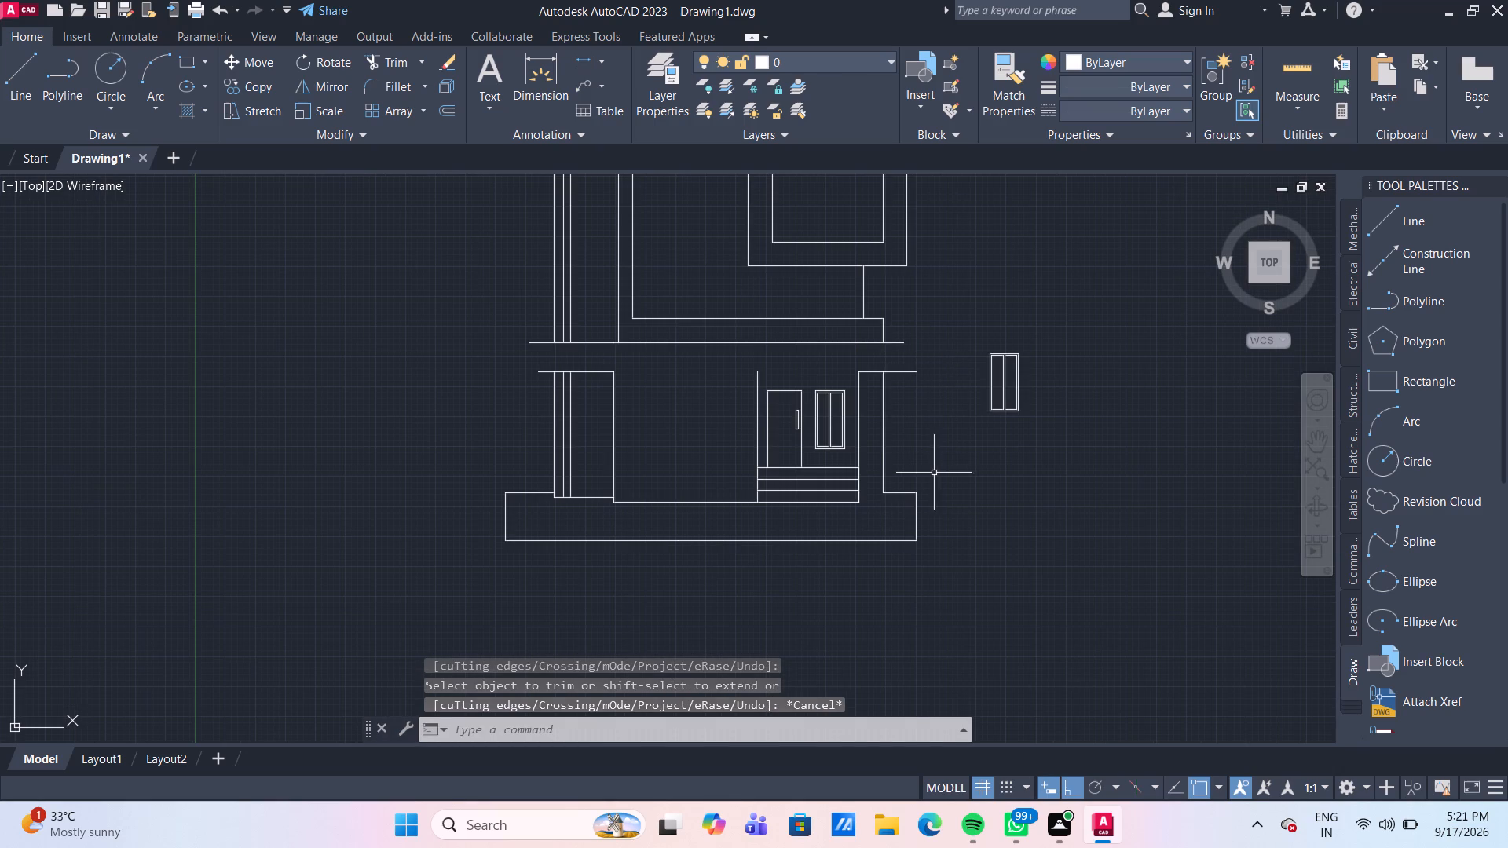
click(913, 371)
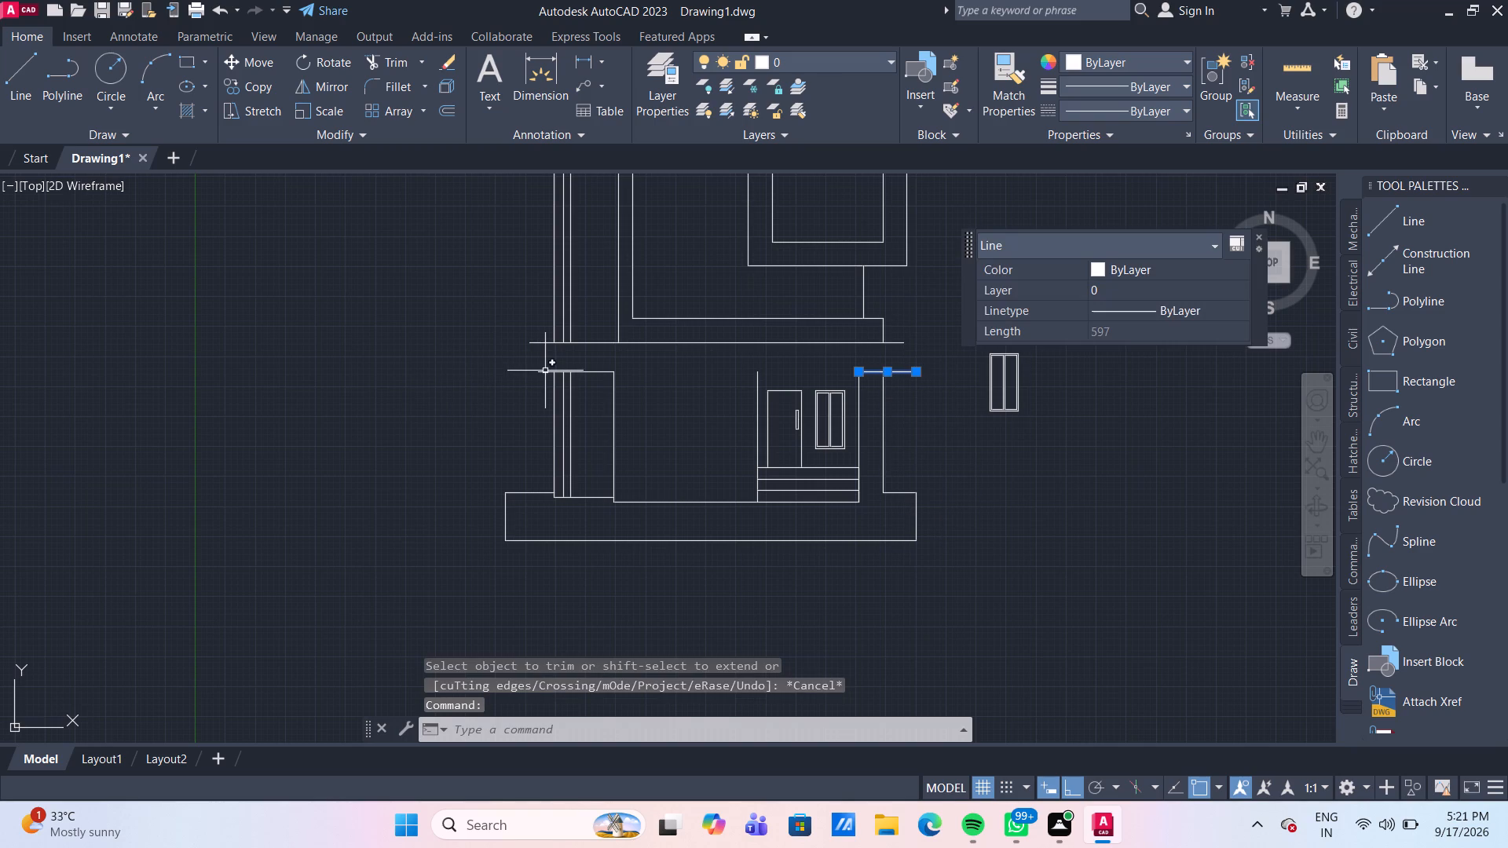
click(543, 373)
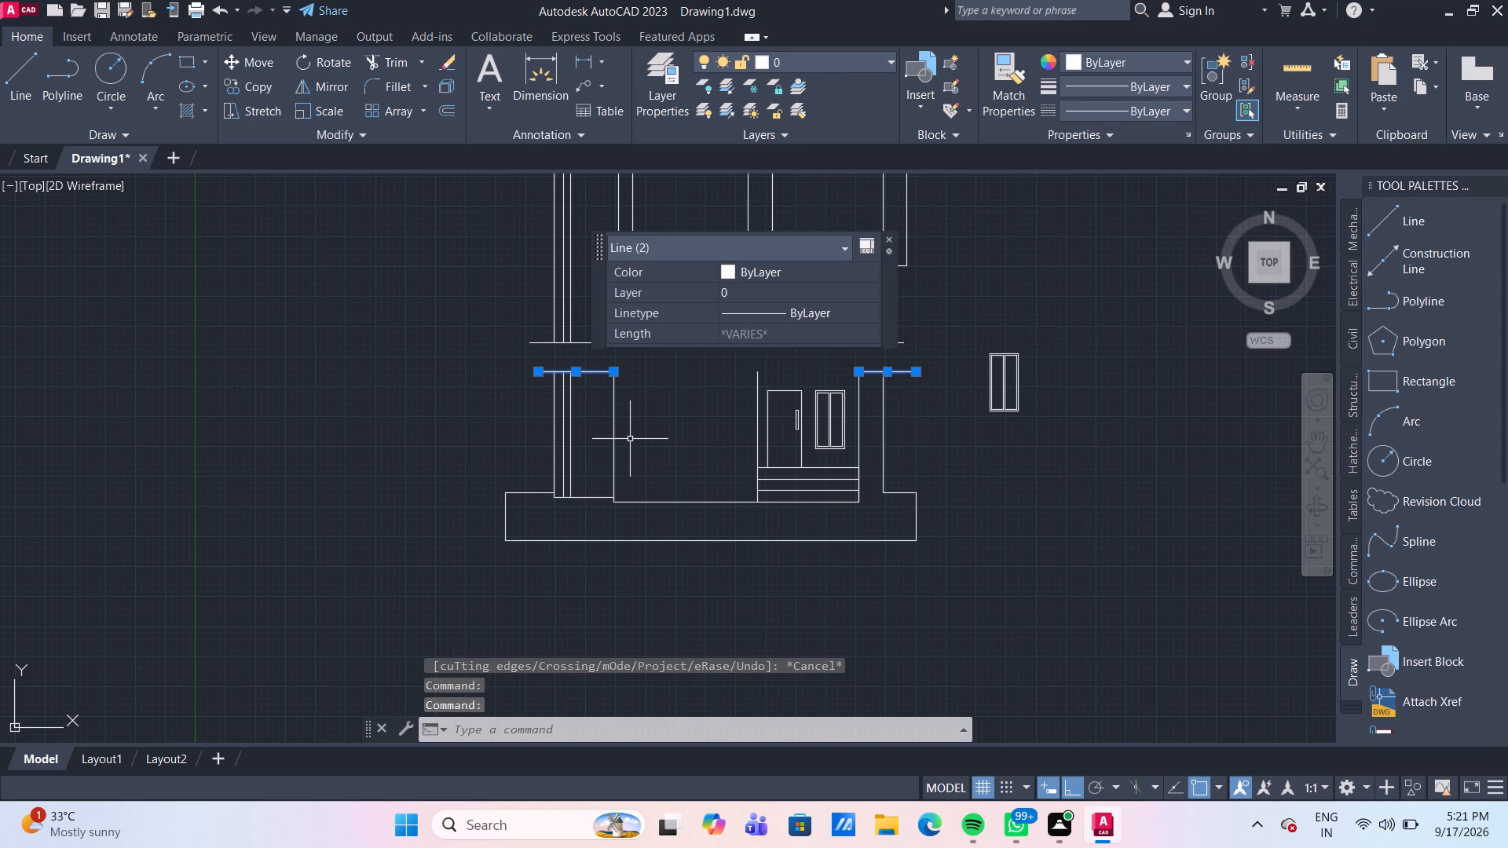
key(Delete)
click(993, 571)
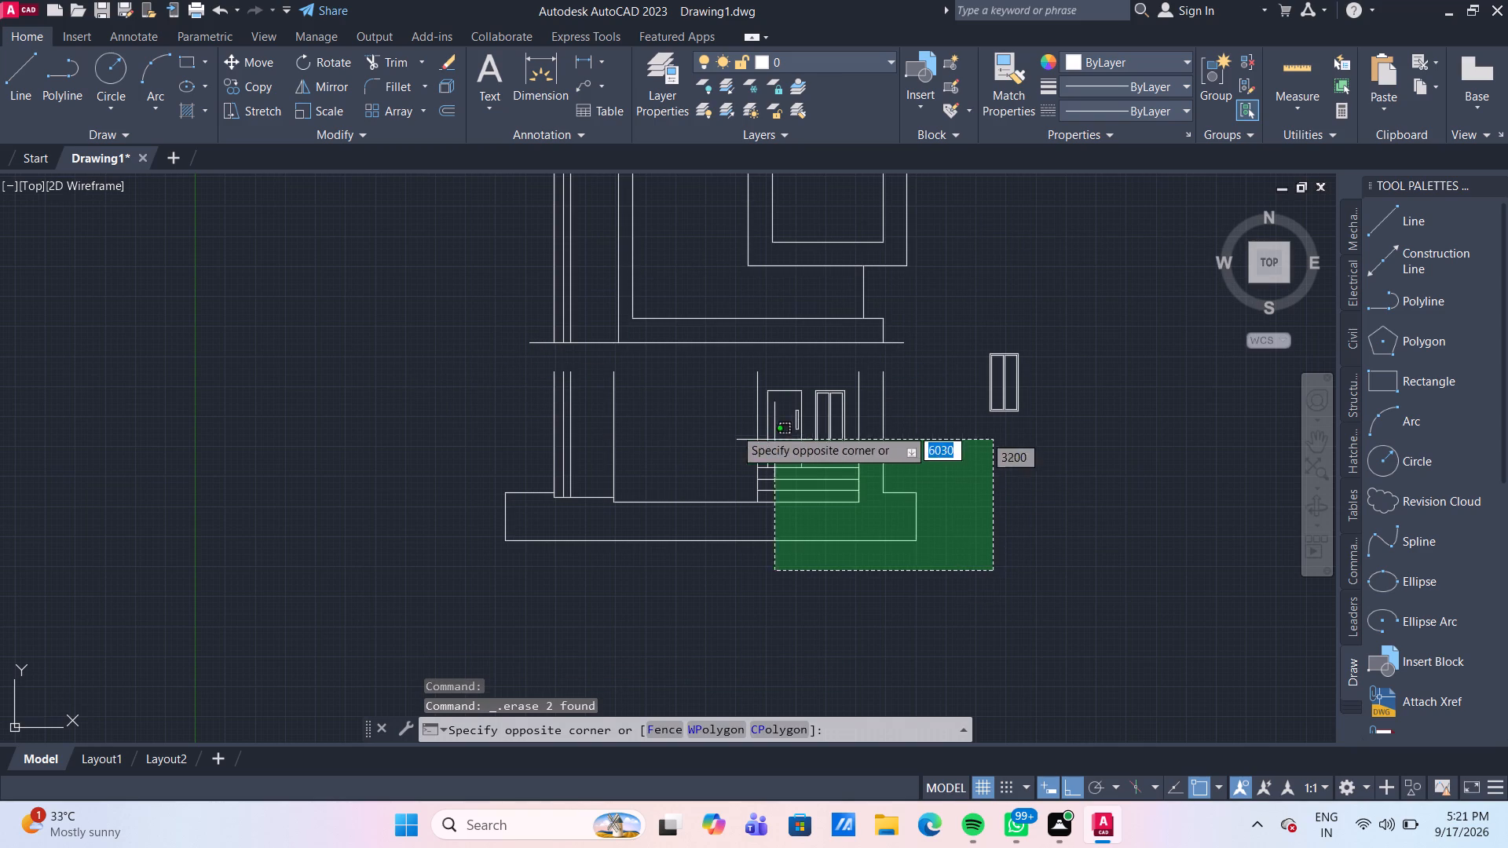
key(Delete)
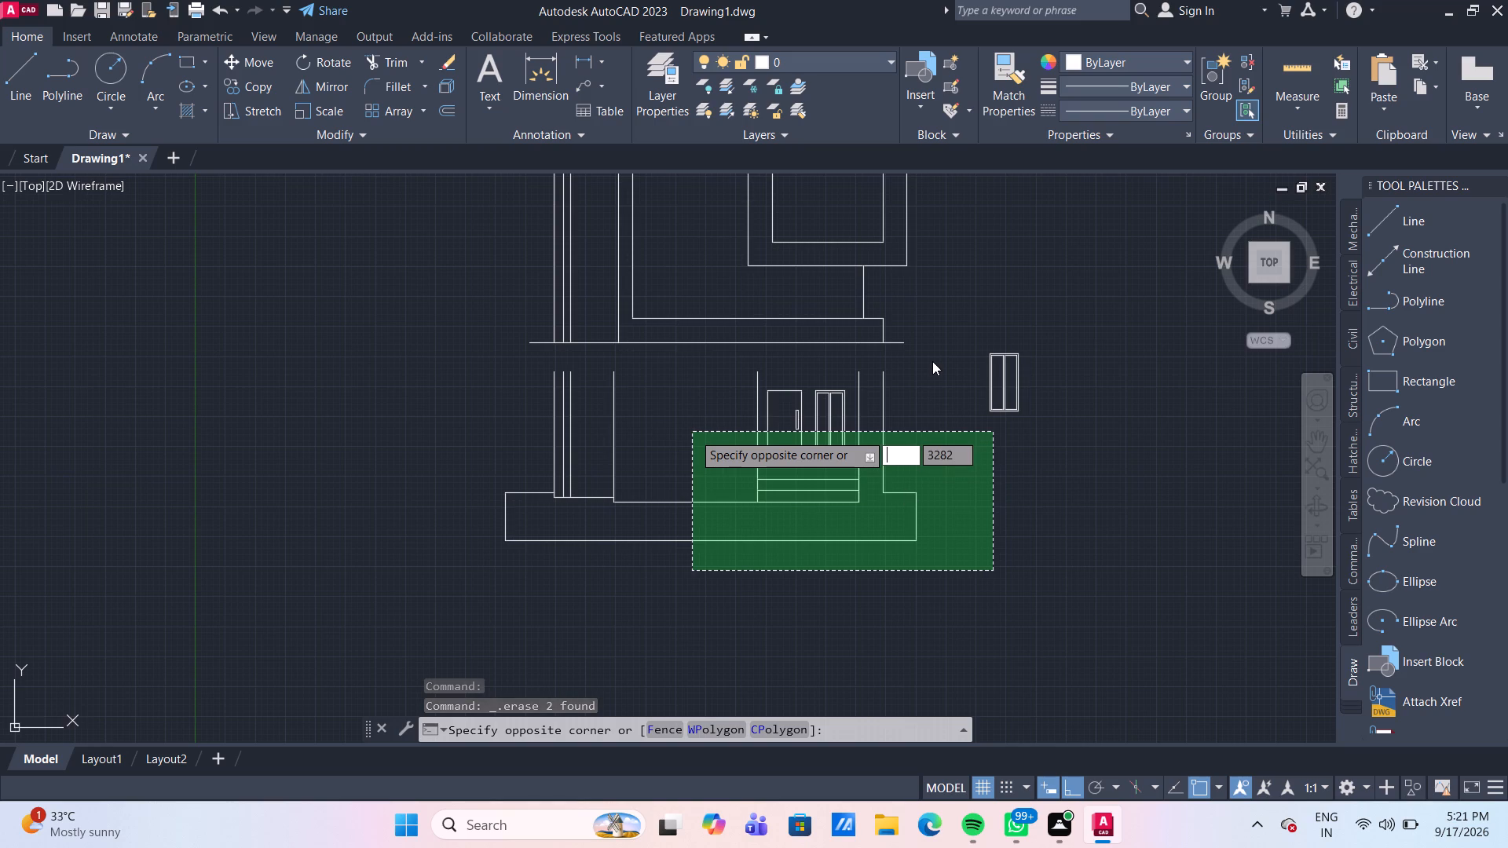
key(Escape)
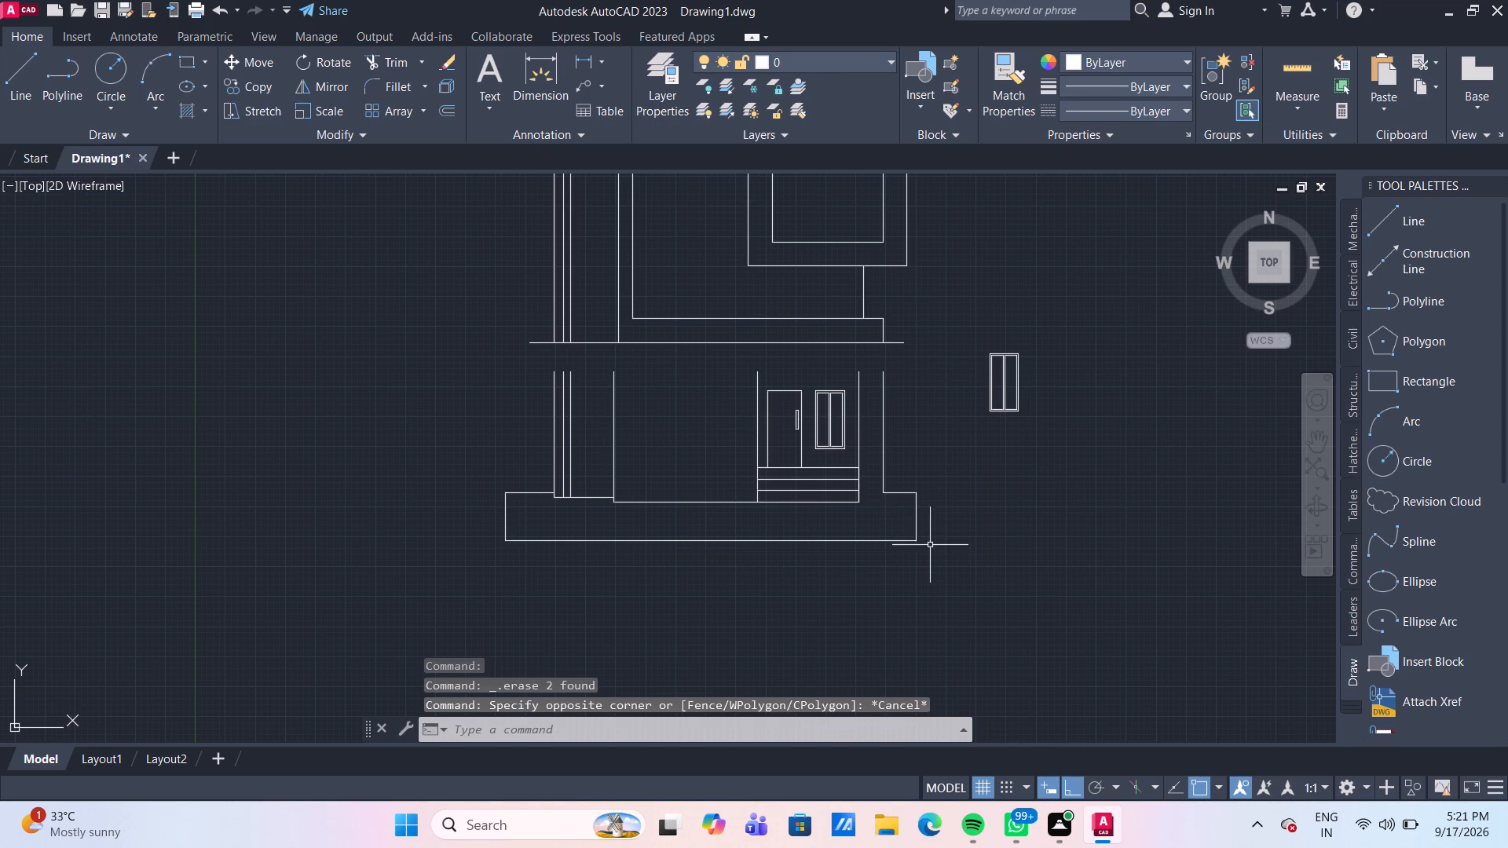
Move the whole lower part, with base, walls, door, window and steps, straight up from the east wall's top end to the upper wall's lower end.
drag(932, 566, 909, 537)
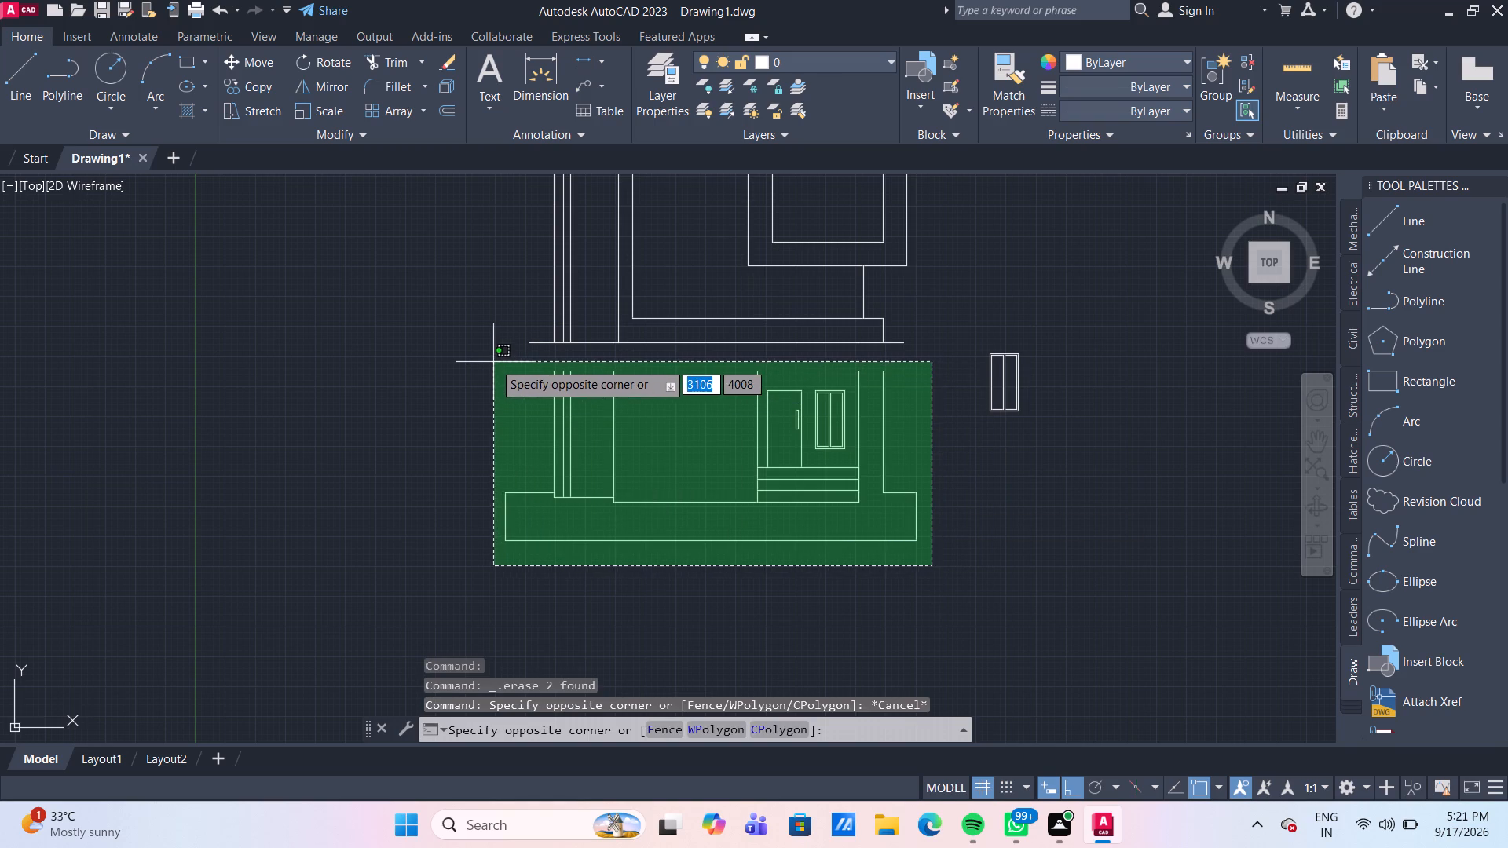
click(493, 362)
key(m)
key(Return)
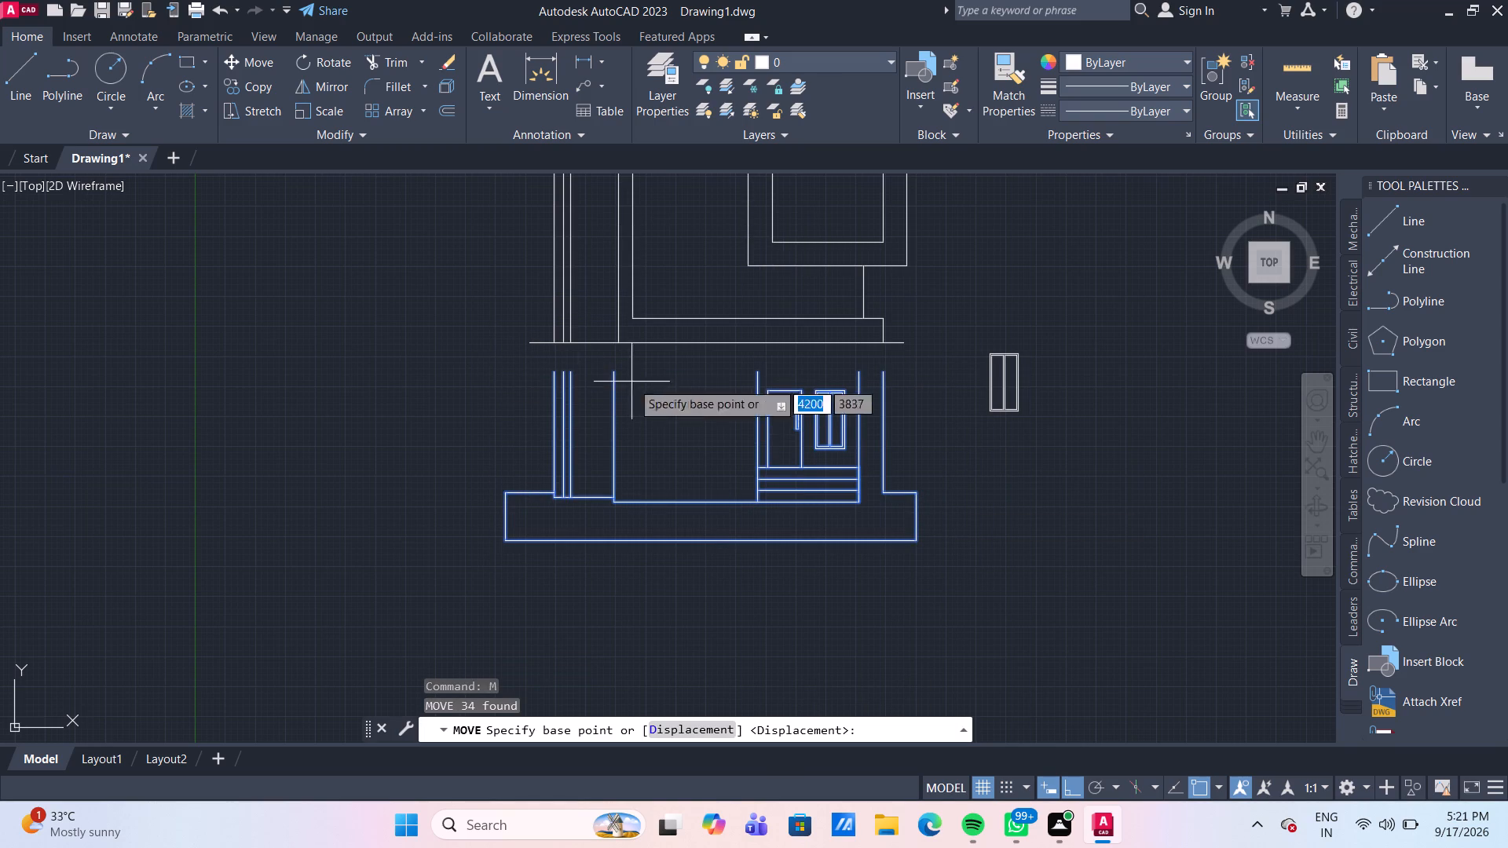
click(888, 373)
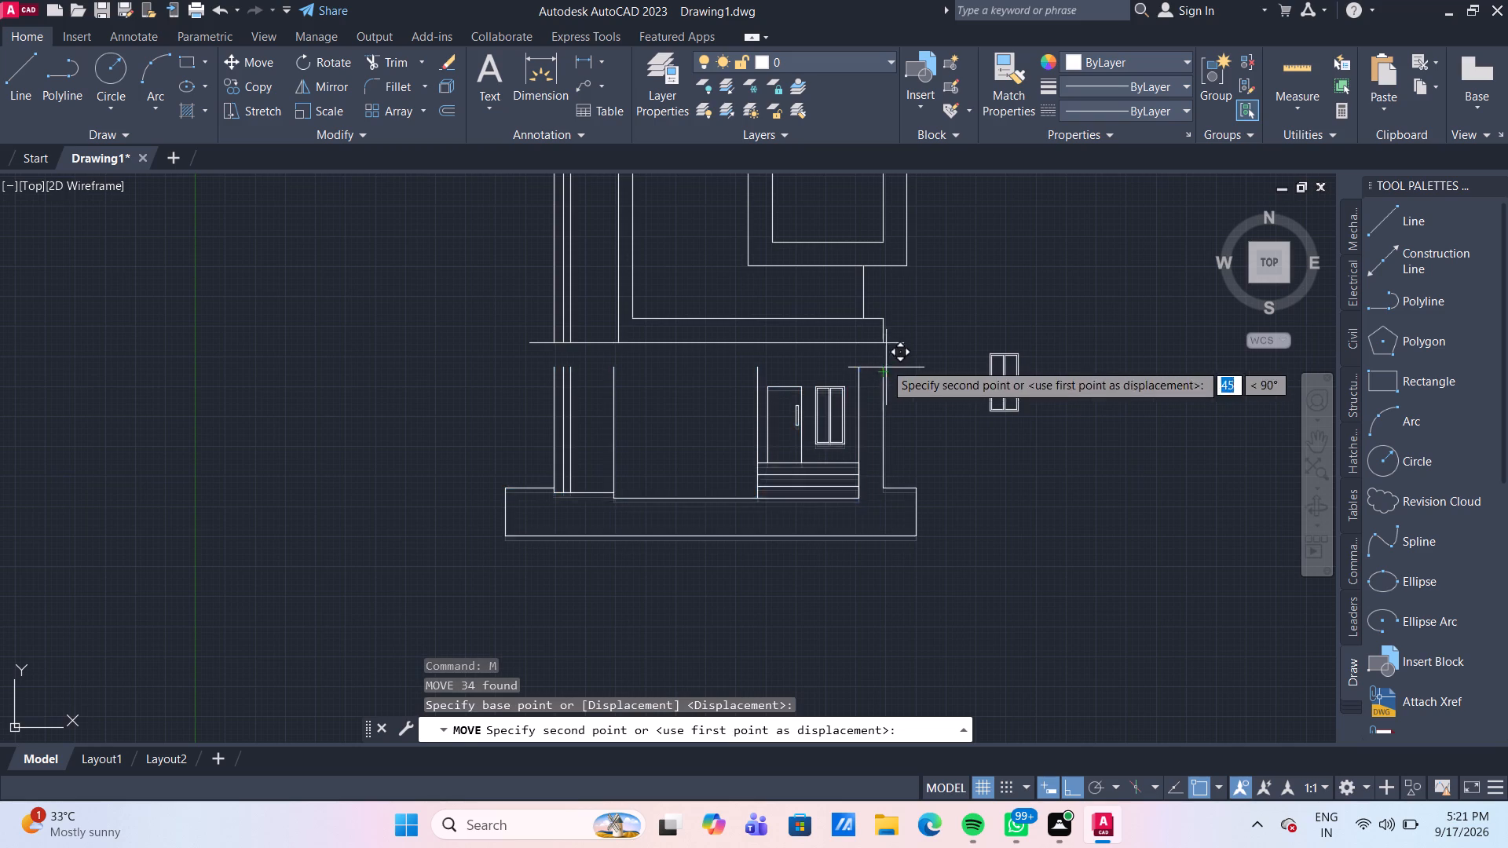
click(882, 349)
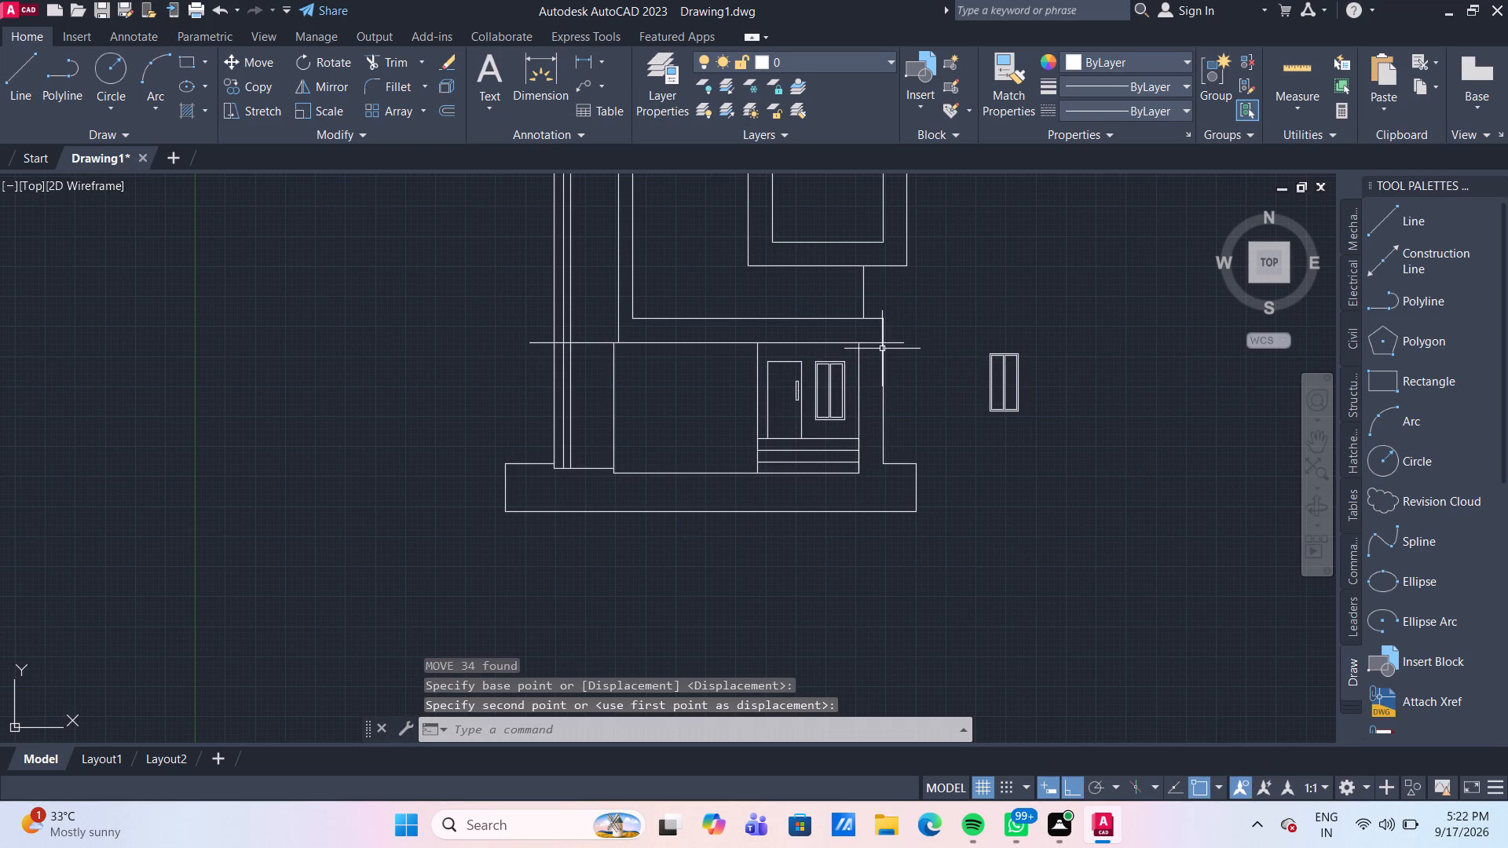
key(Escape)
key(Escape)
Delete the guide line extending east from the lower rectangle's top edge past the outer wall.
scroll(917, 348, up, 1)
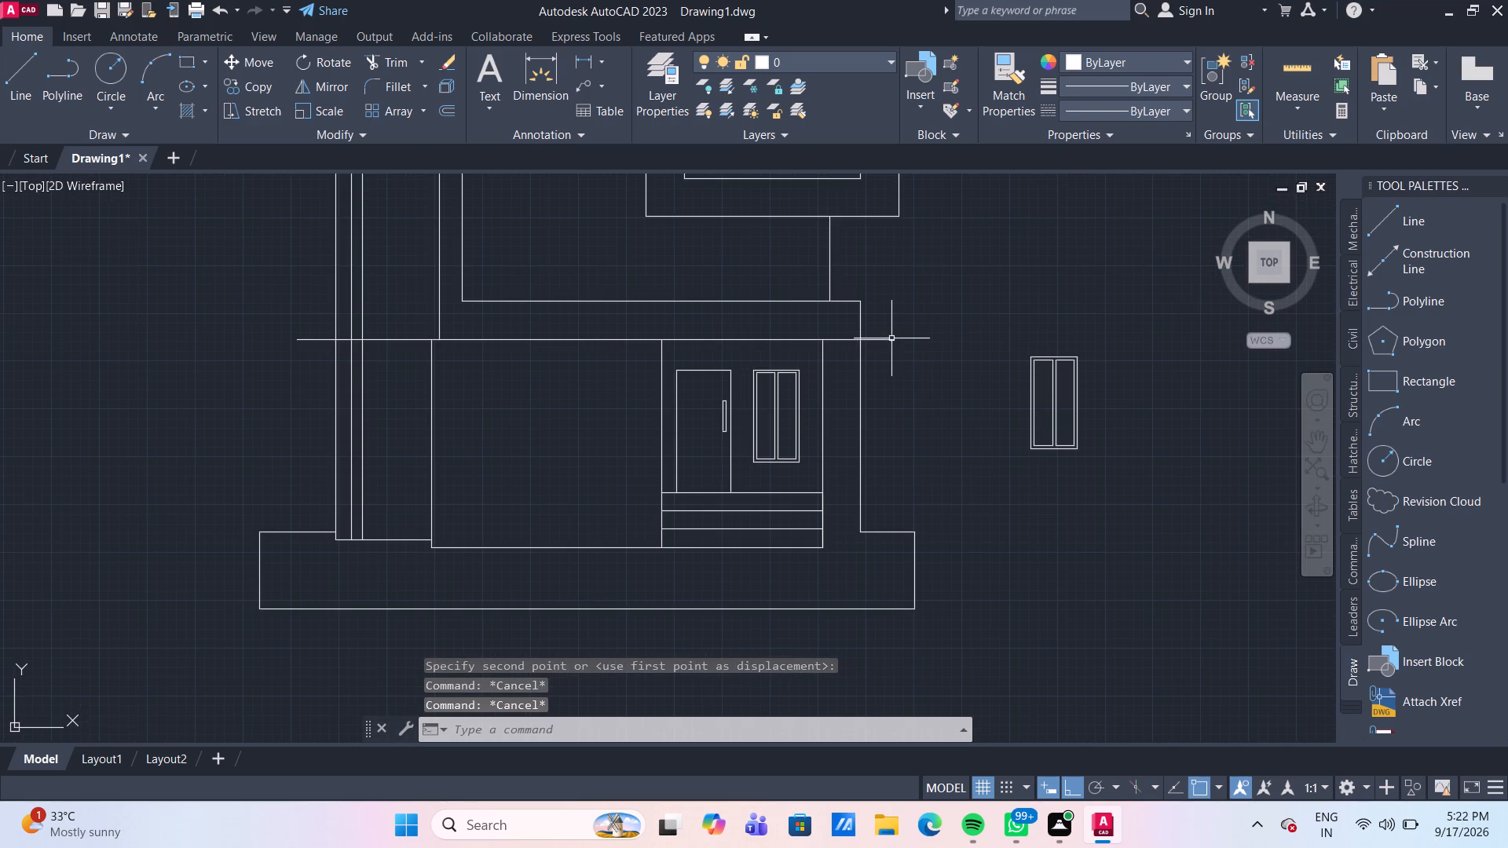
click(890, 338)
key(Delete)
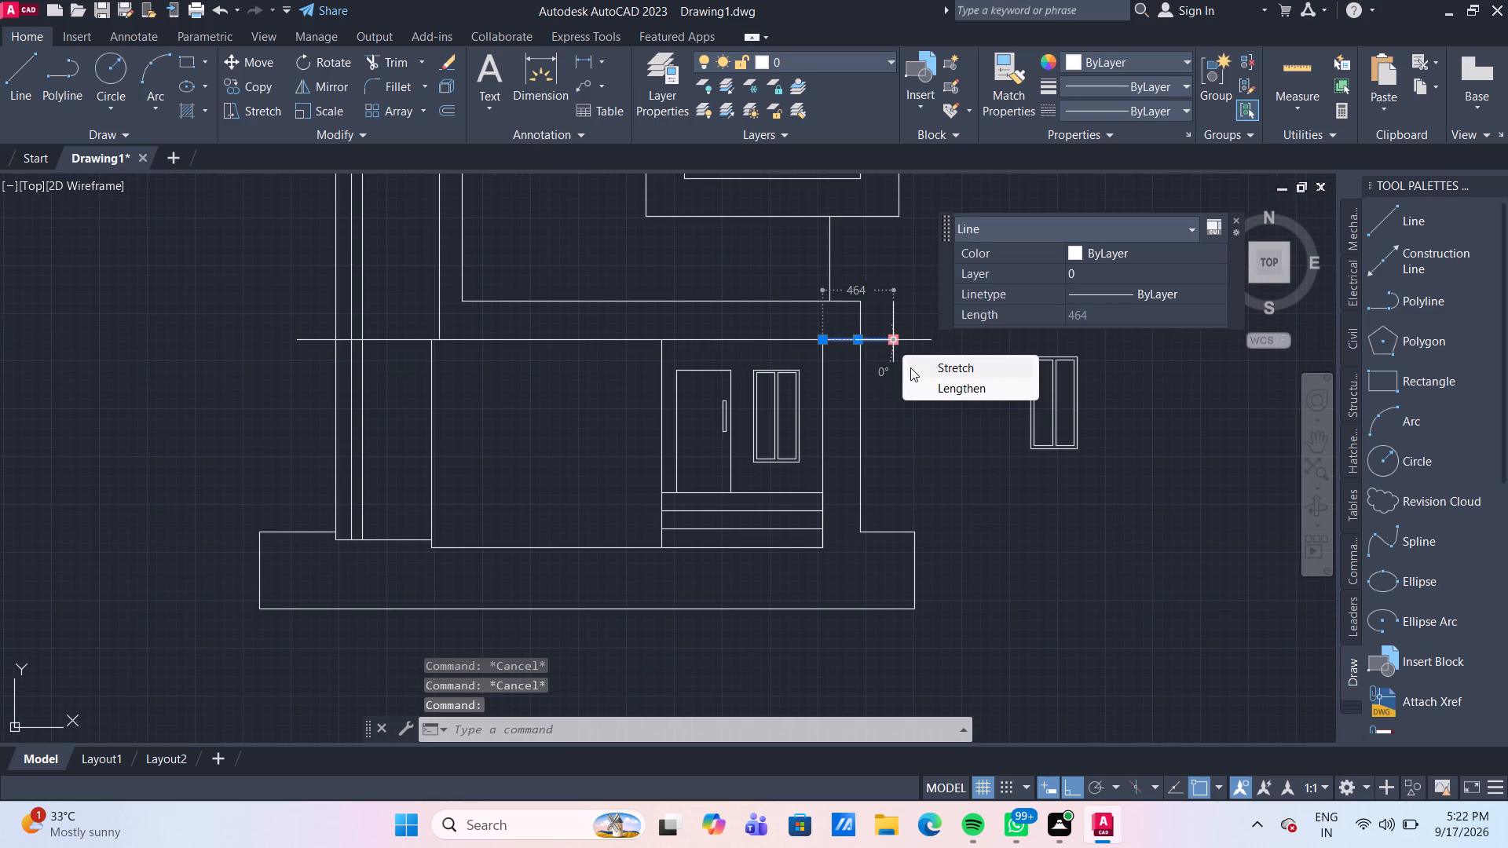
Delete the leftover guide line pieces extending east and west of the lower rectangle's top edge.
key(Delete)
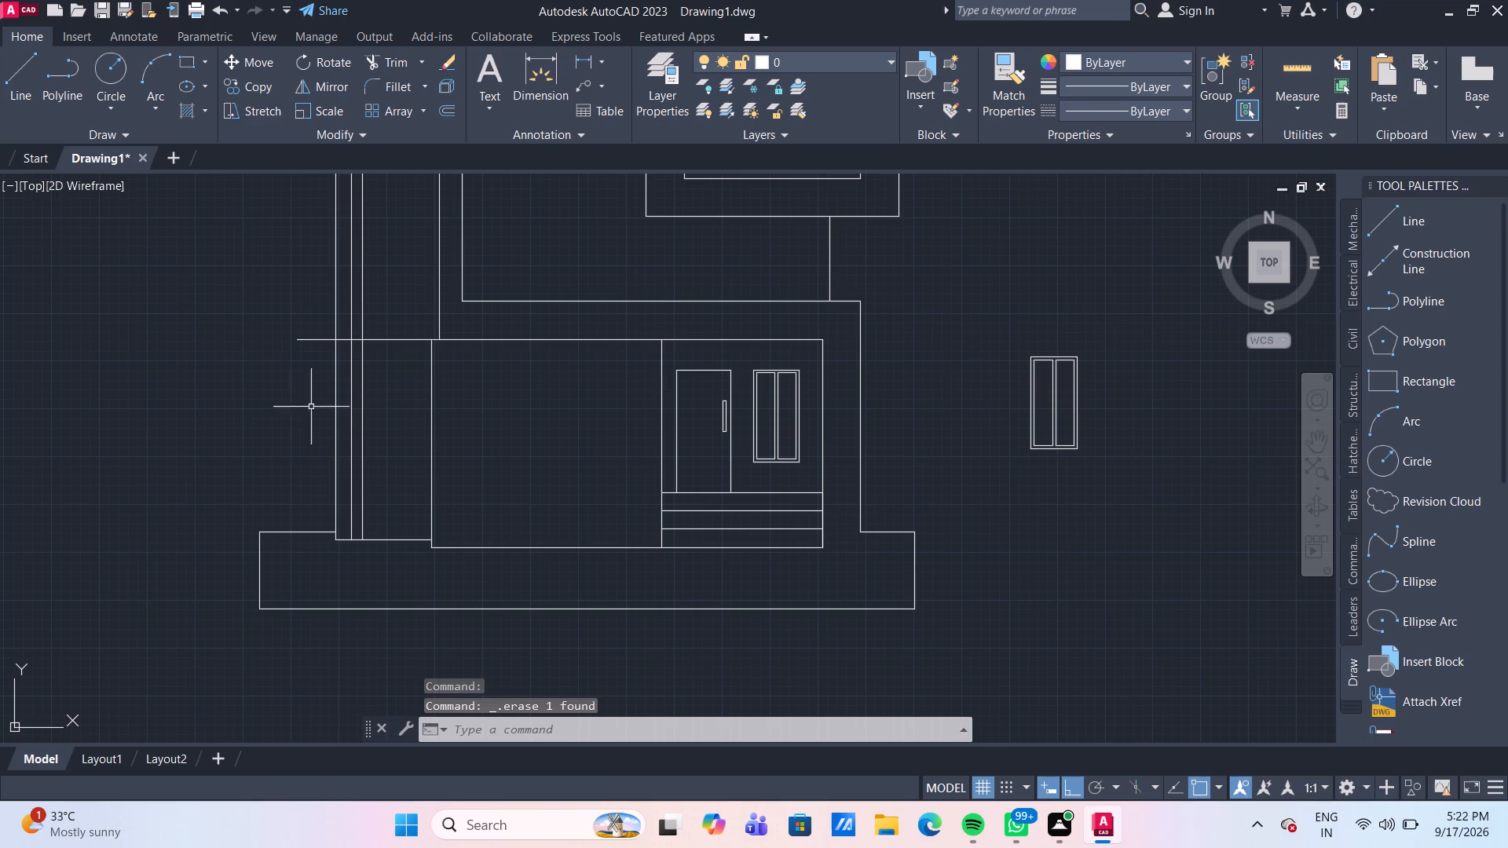
click(308, 339)
key(Delete)
Draw a horizontal line across the window beside the door at mid-height, from one side of the outer frame to the other.
middle_drag(503, 434, 500, 484)
scroll(500, 484, down, 1)
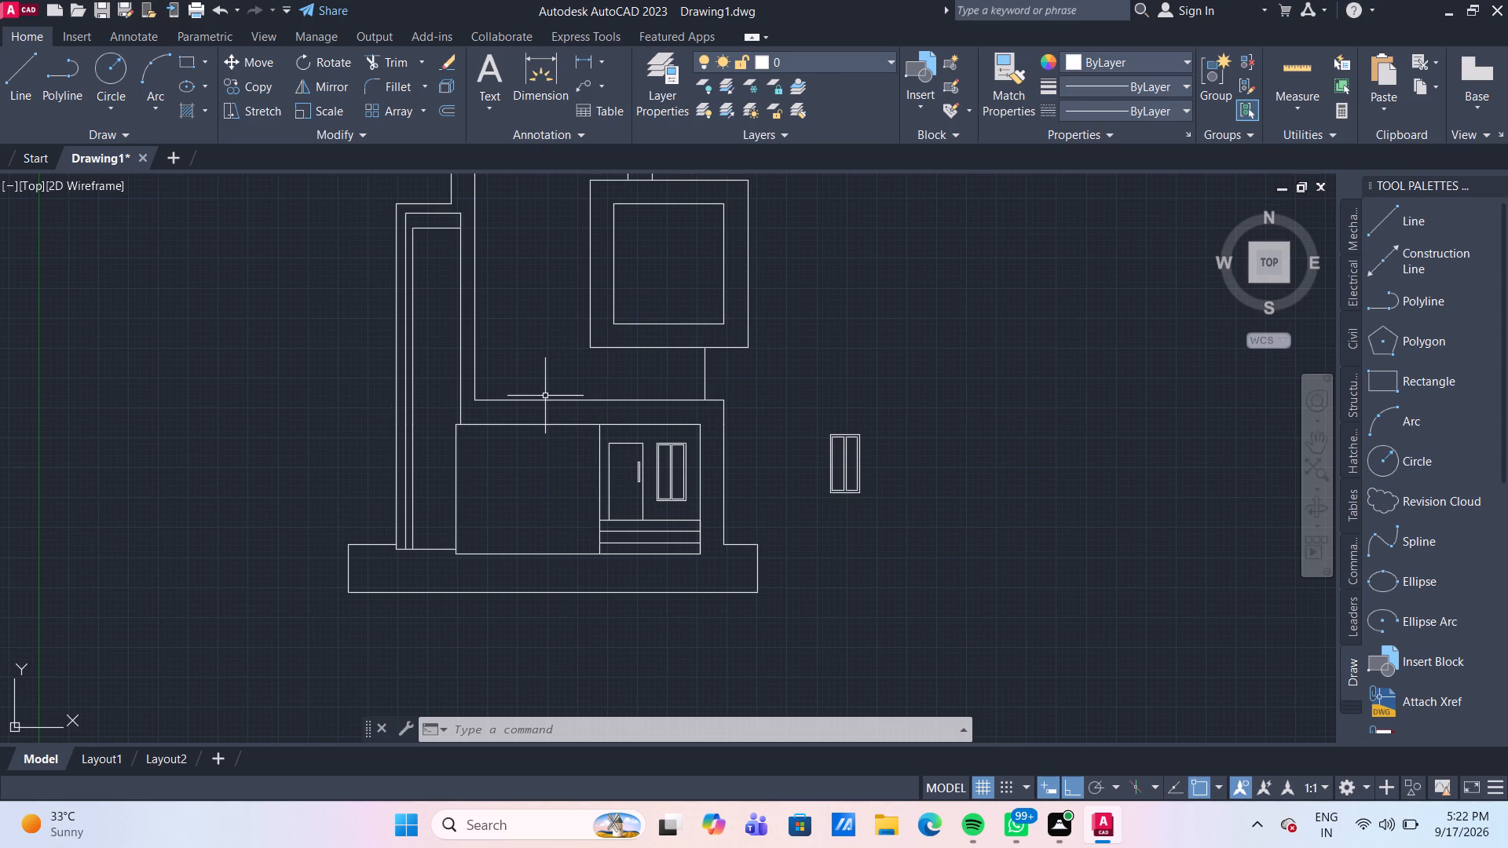
scroll(675, 473, up, 4)
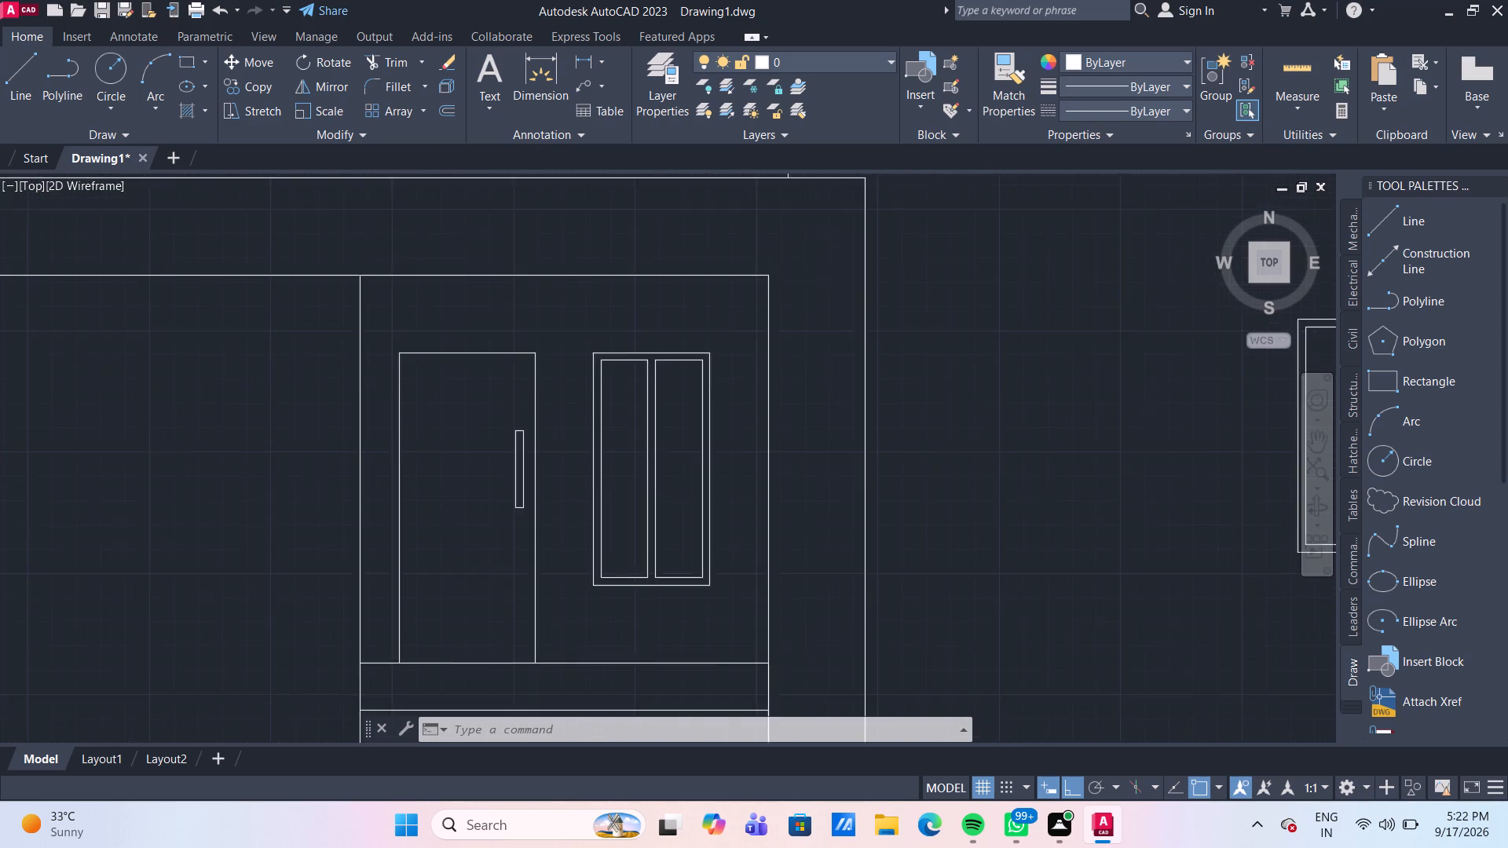
middle_drag(671, 435, 650, 382)
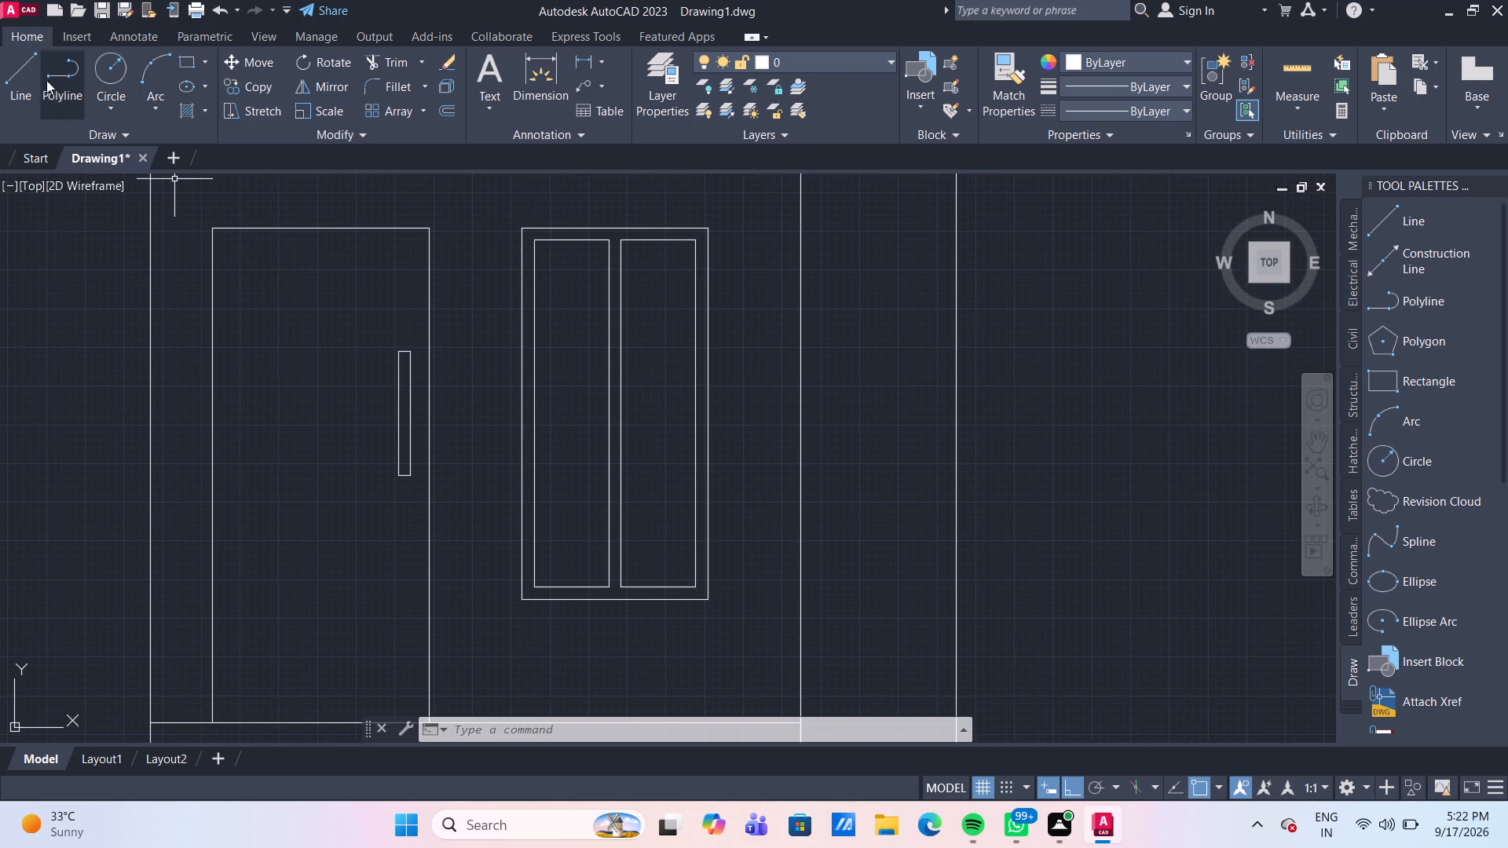
click(24, 76)
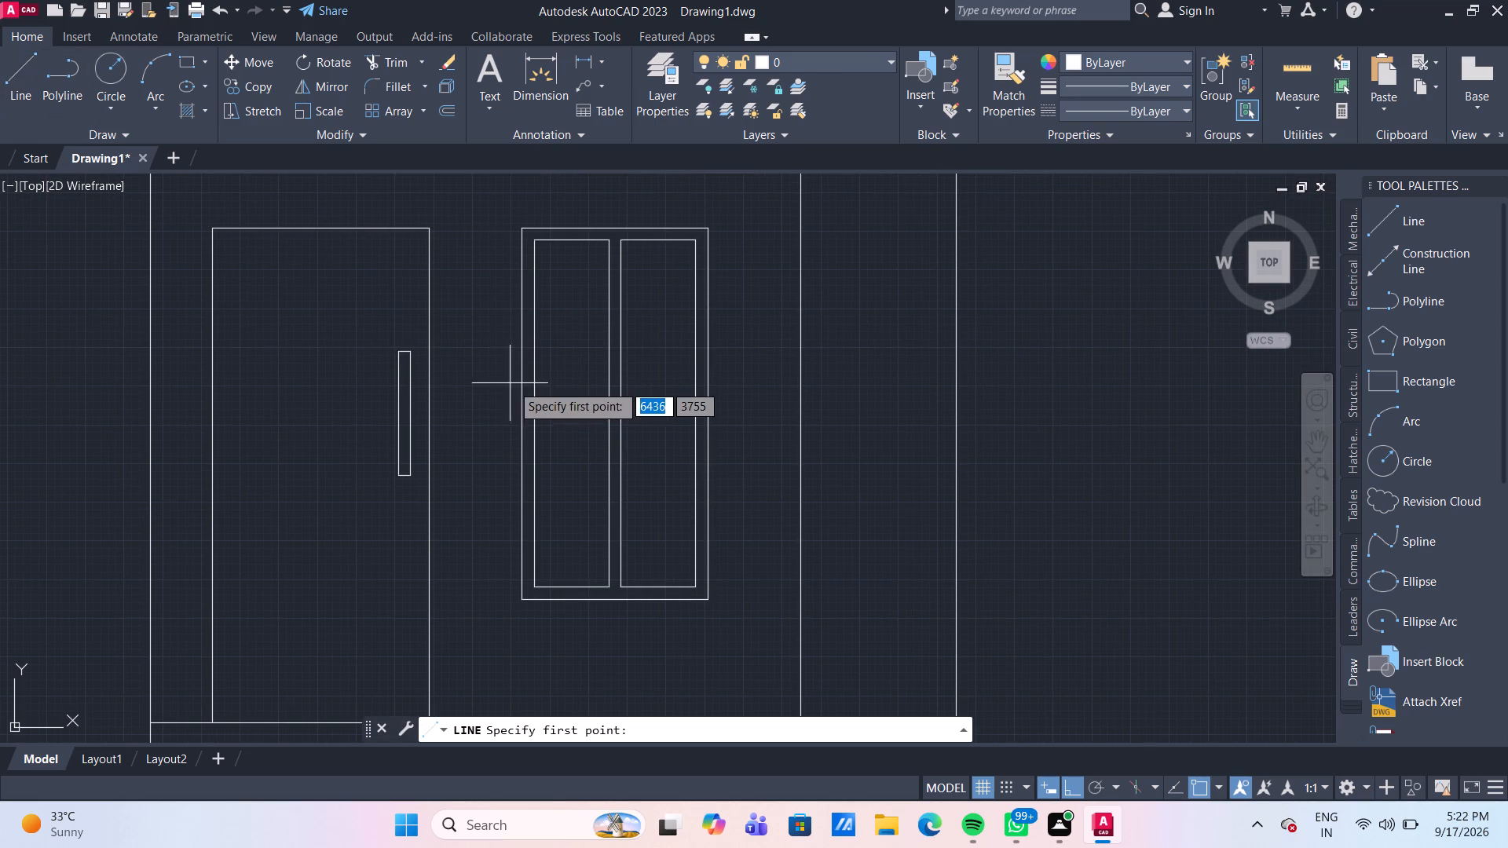
drag(524, 411, 532, 415)
click(710, 412)
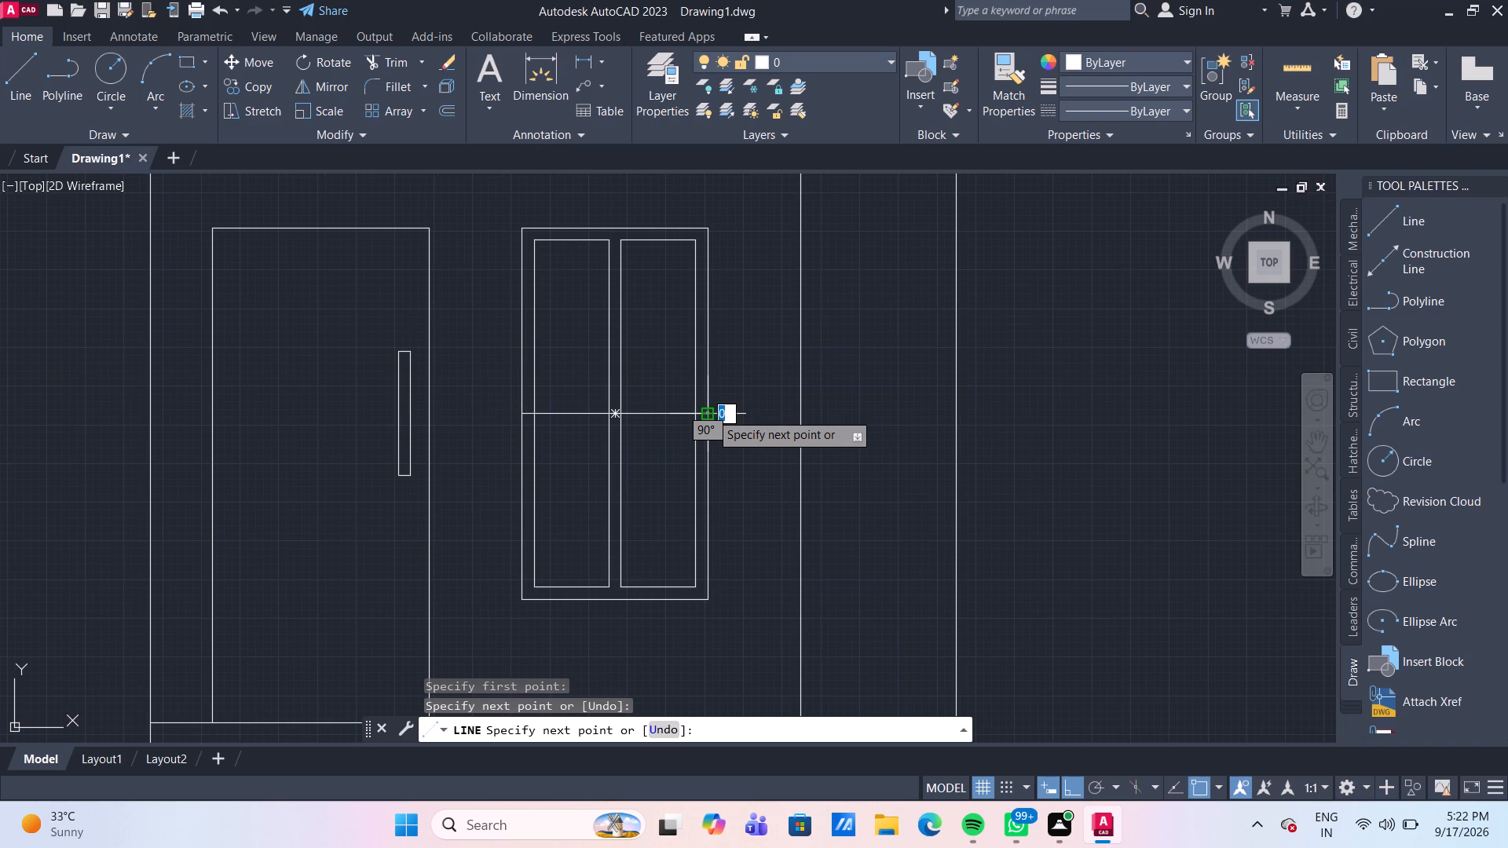
key(Return)
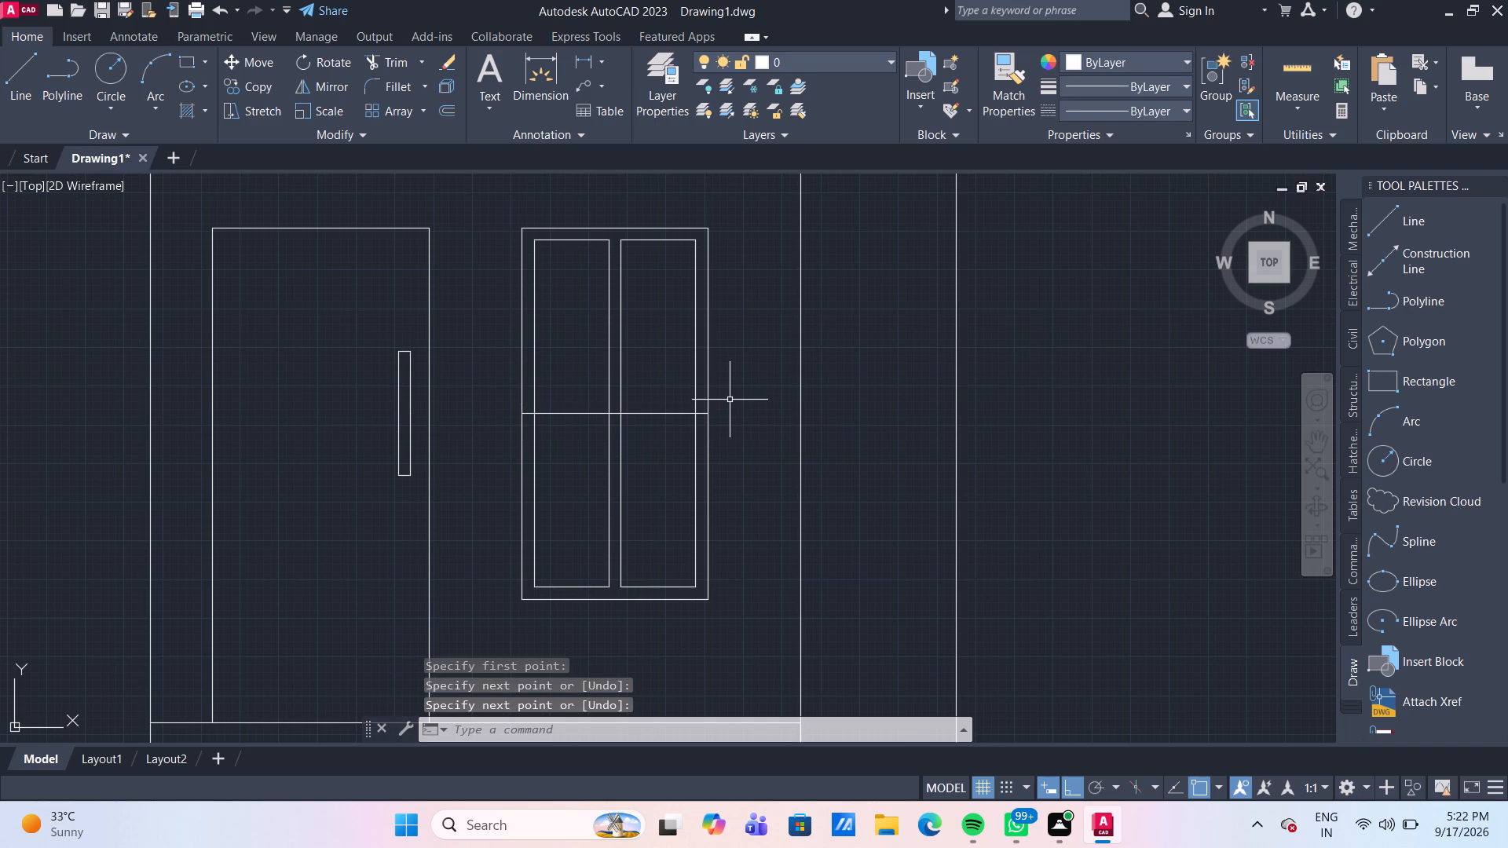
Offset the window's mid-height line 100 mm downward.
key(o)
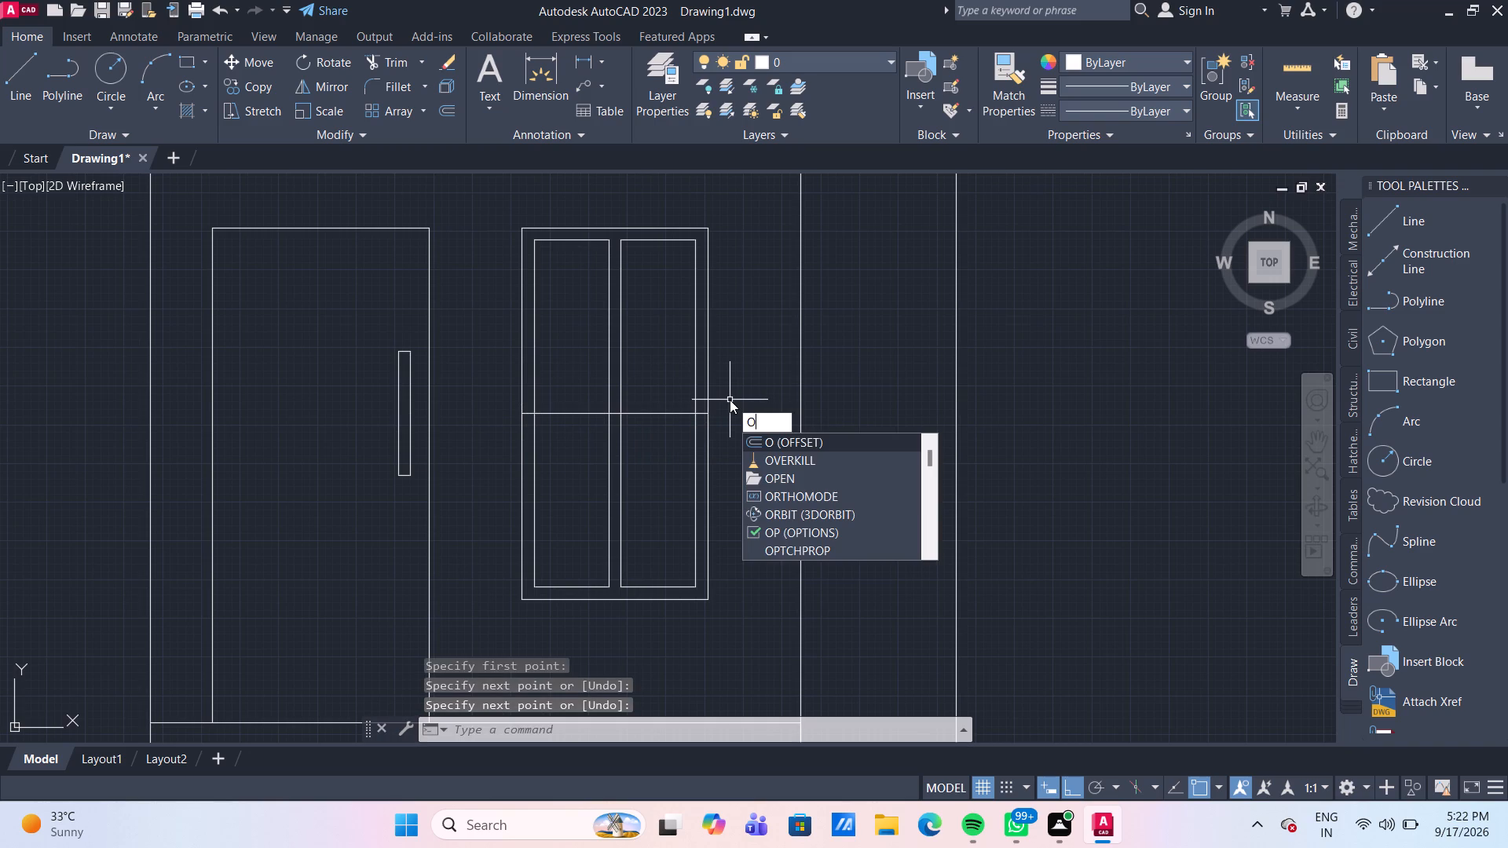
key(Return)
key(Return)
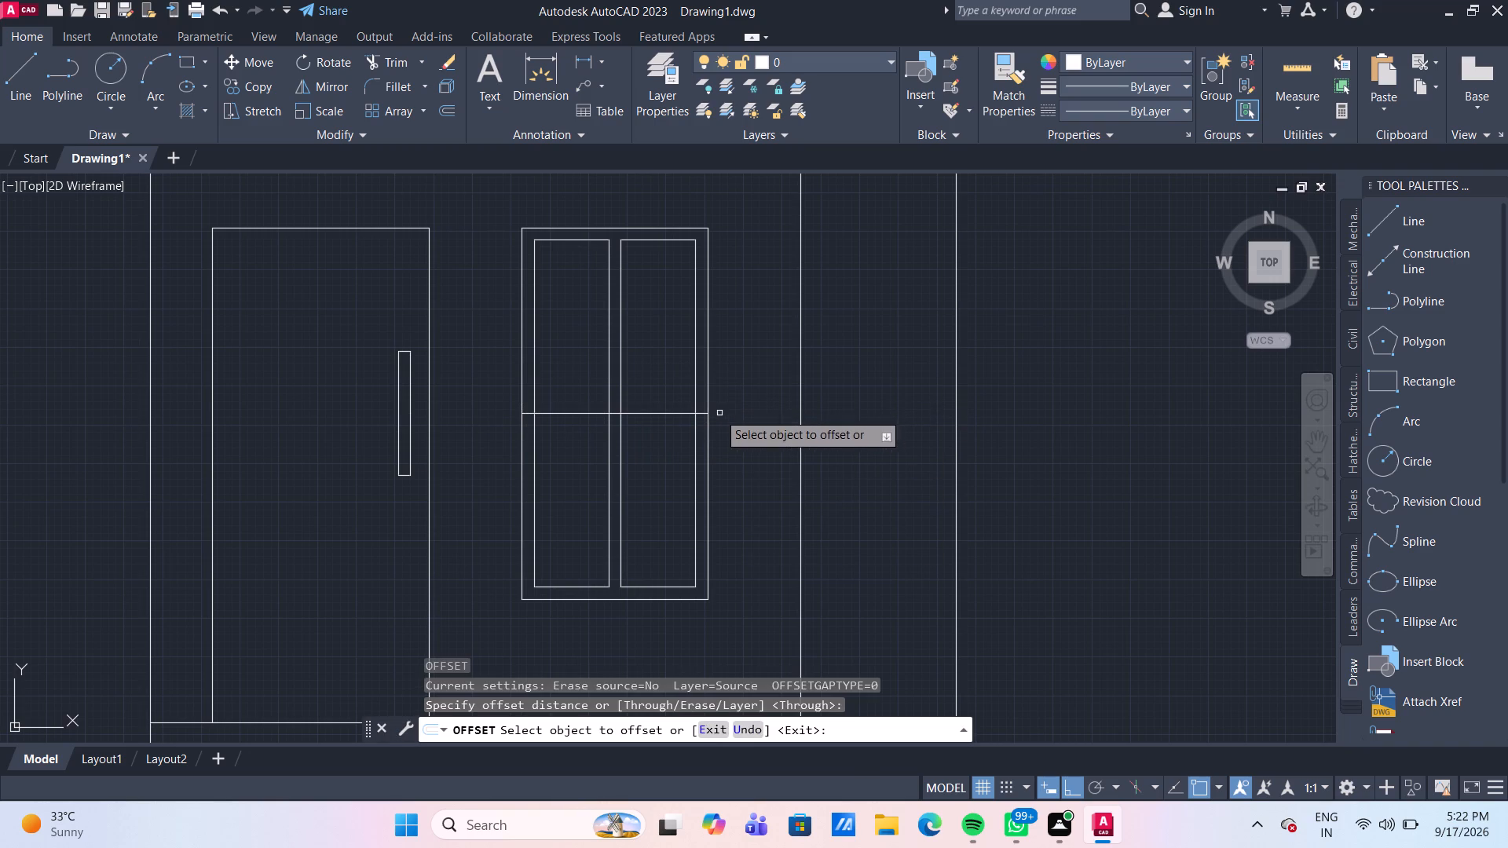
click(675, 414)
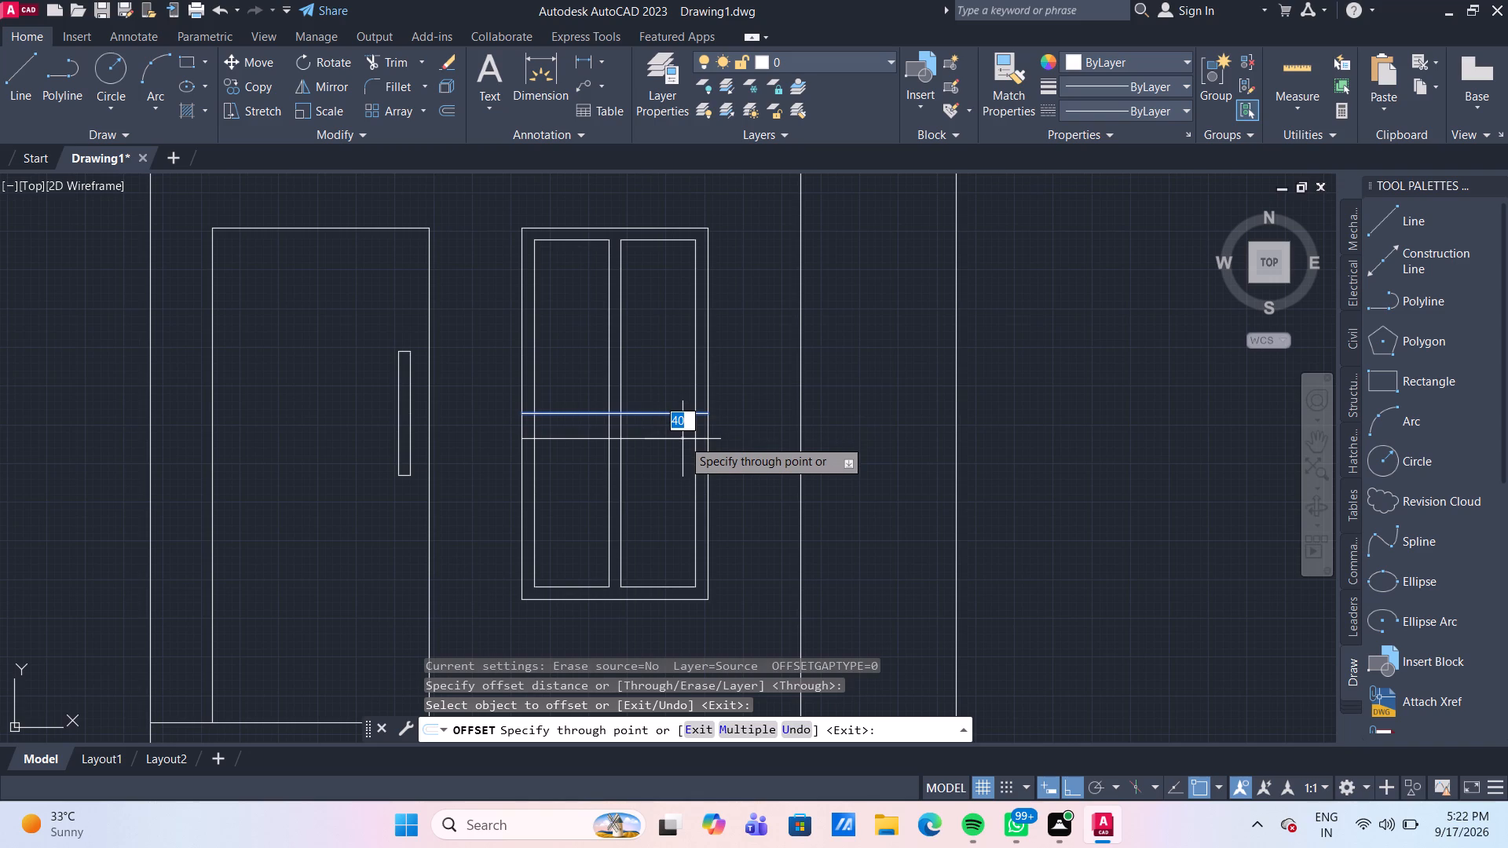
text(100)
key(Return)
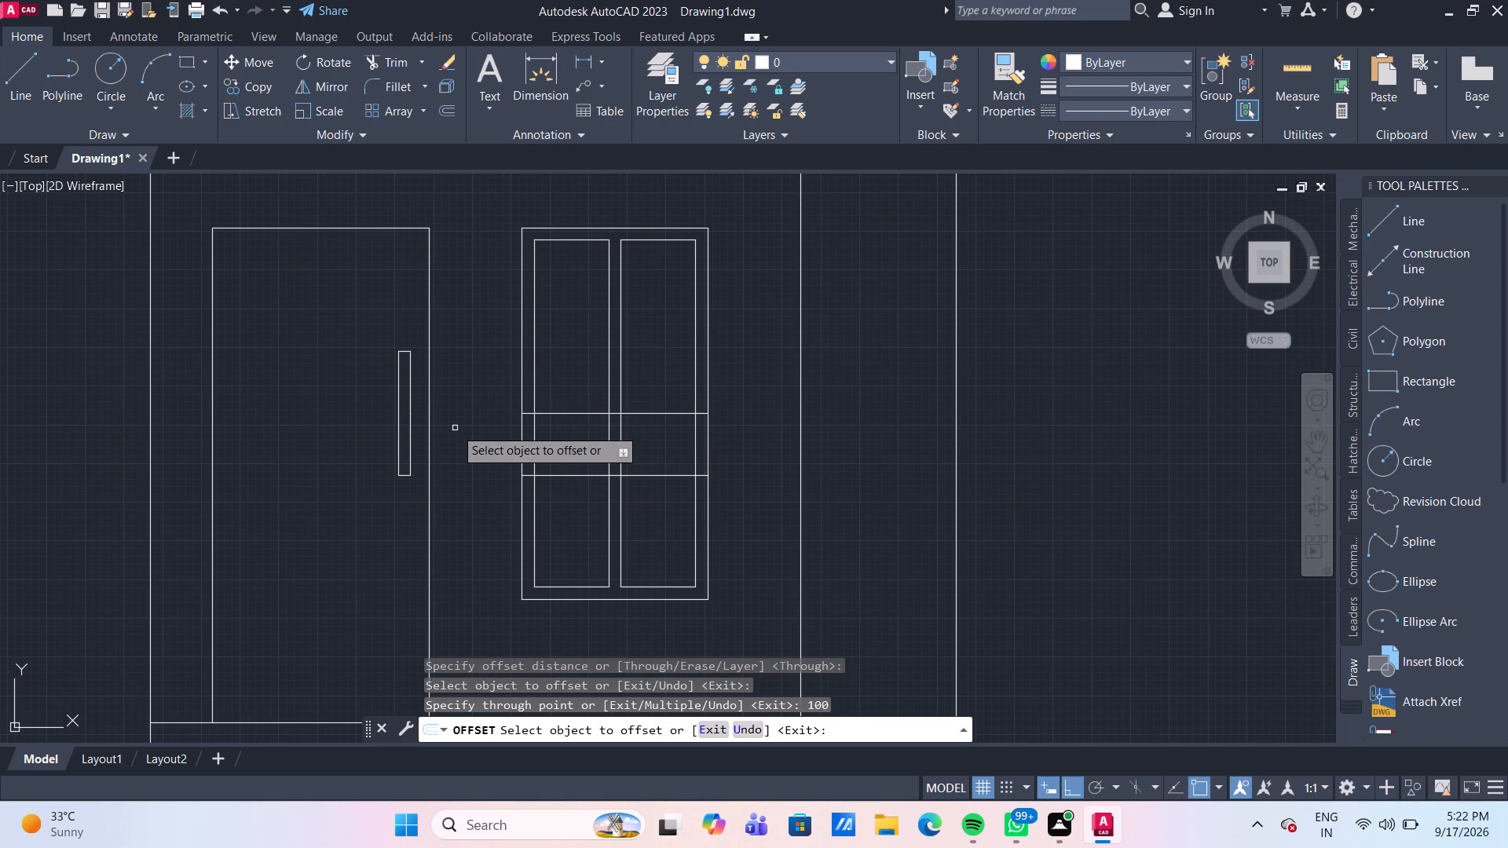
scroll(485, 433, down, 3)
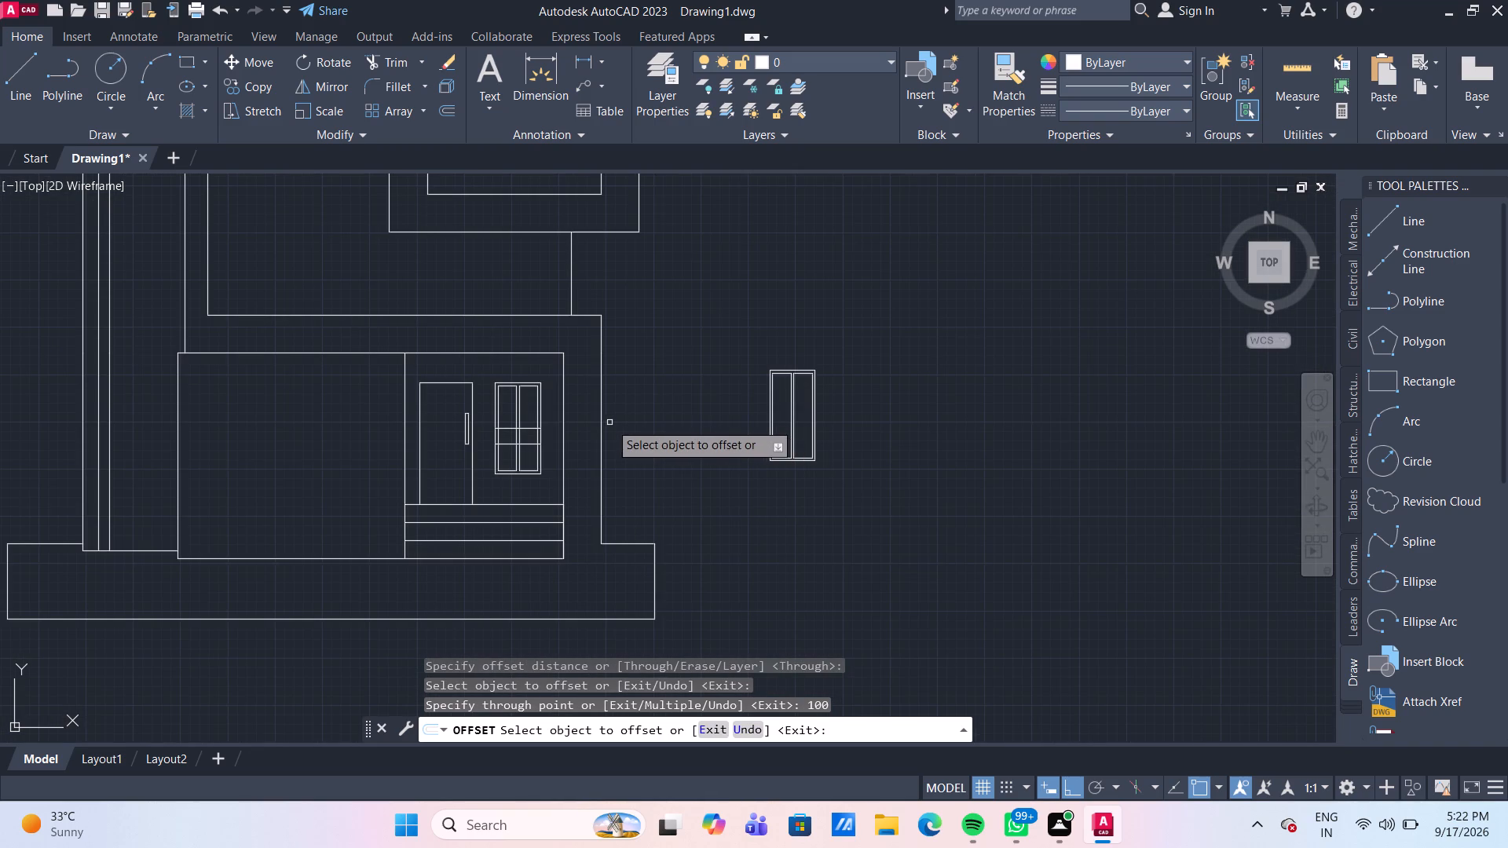
scroll(538, 422, up, 2)
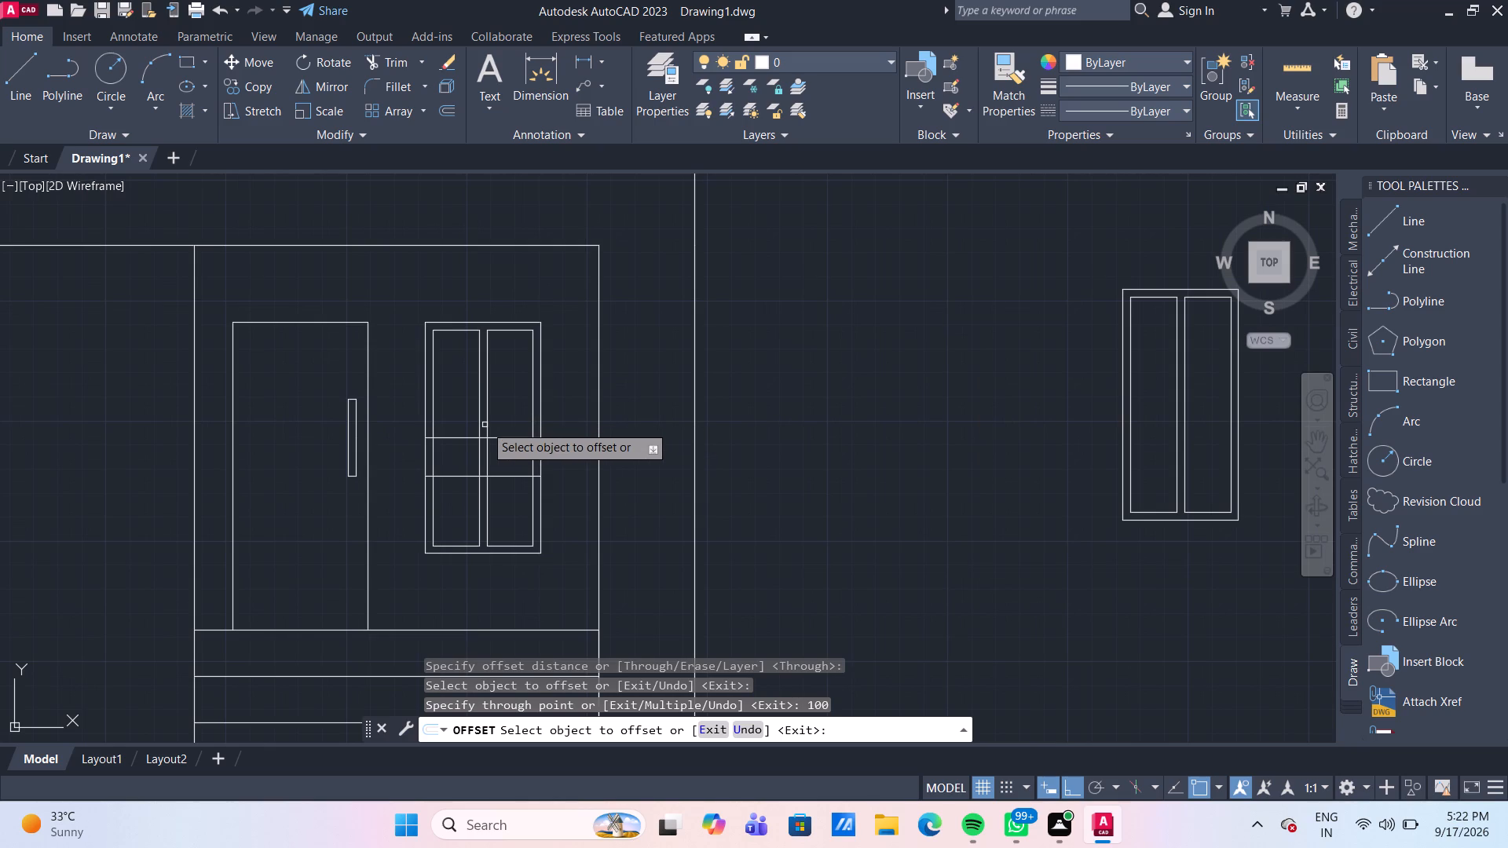
key(Escape)
scroll(415, 455, up, 2)
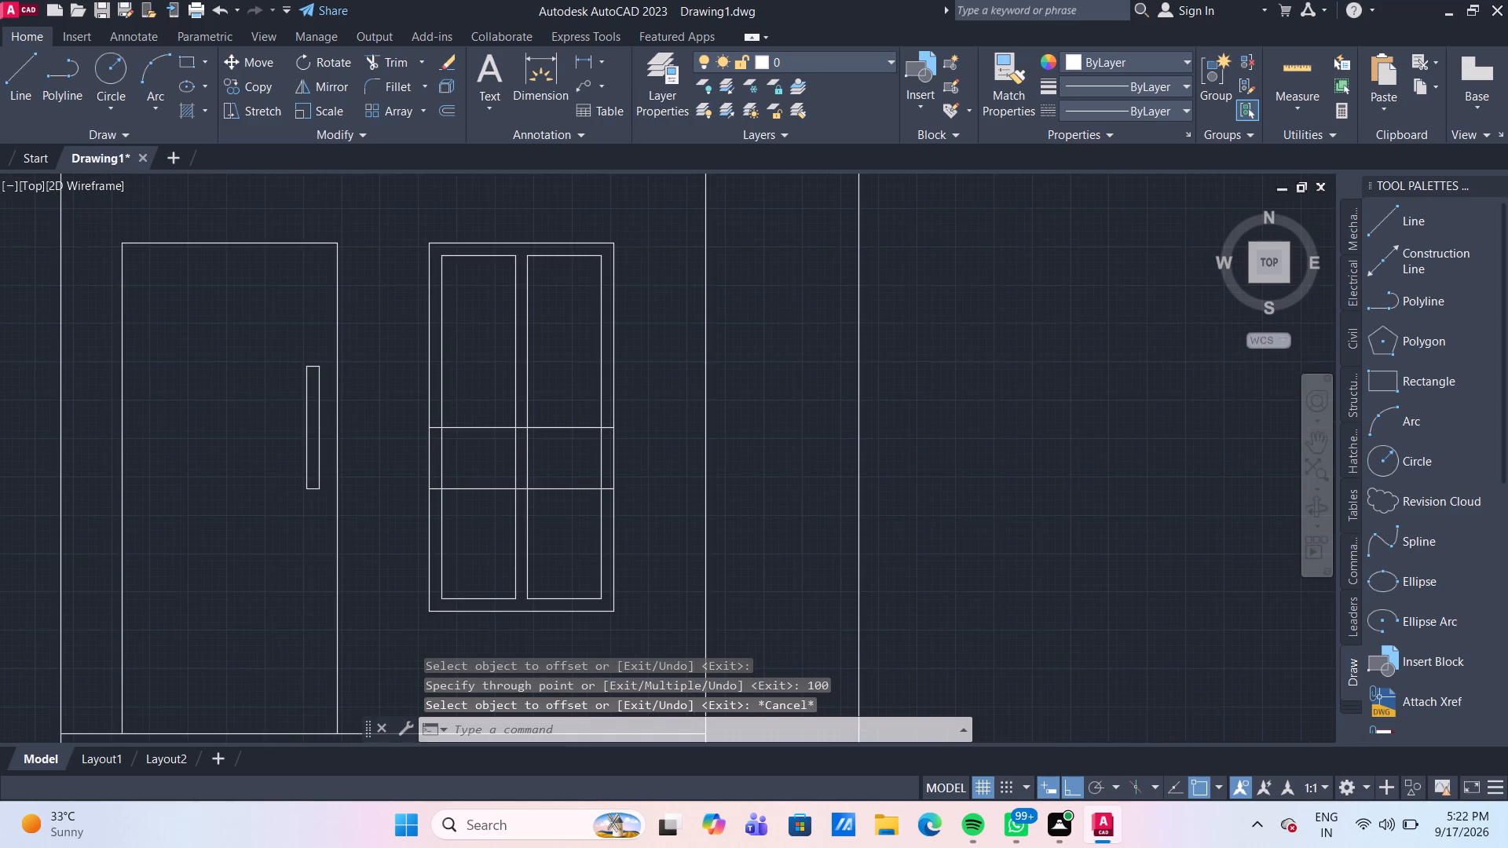
click(393, 459)
key(Escape)
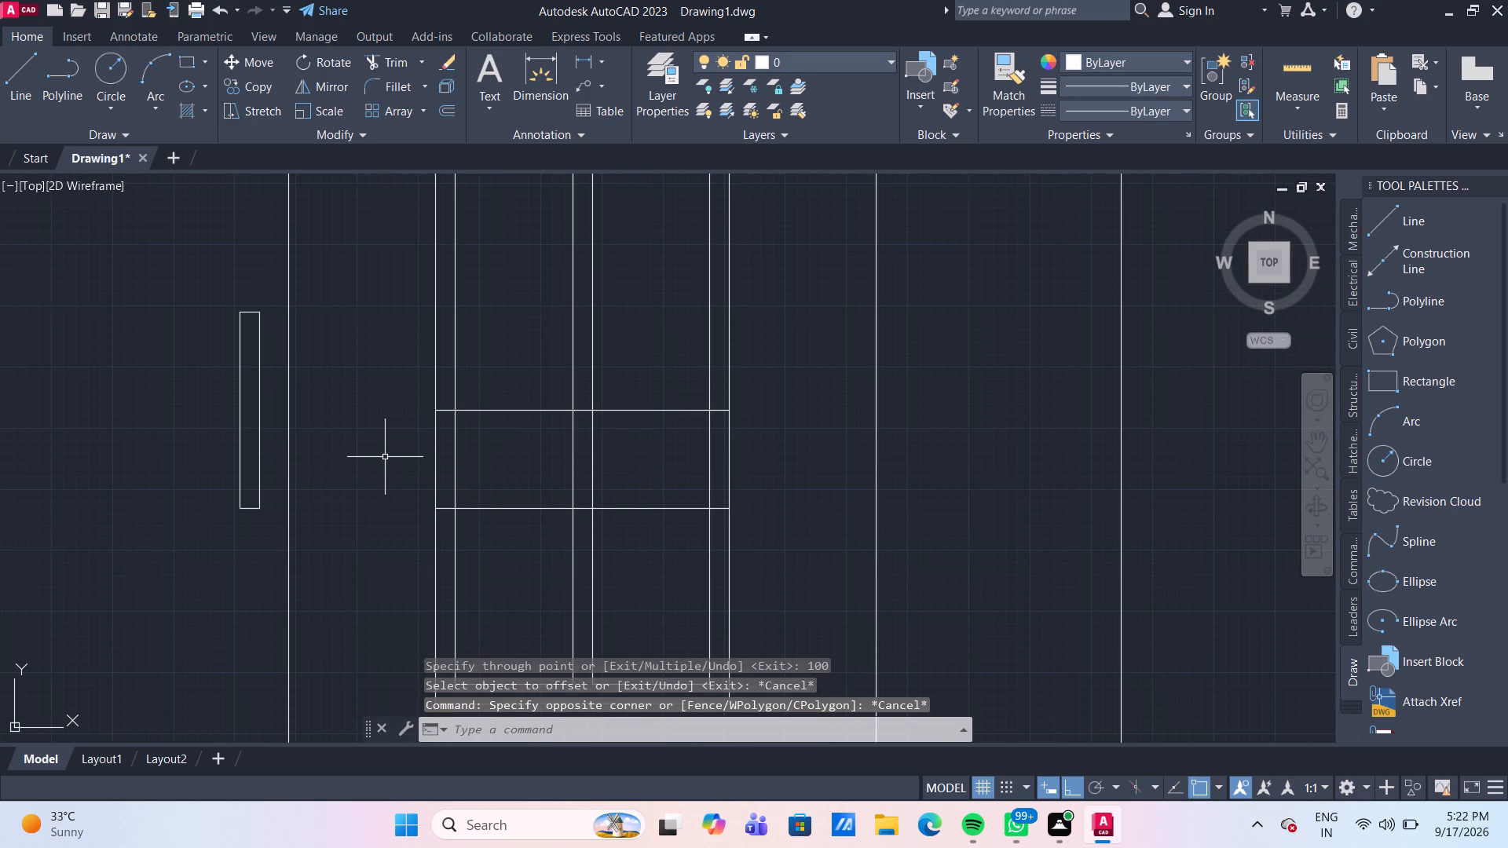
text(TR)
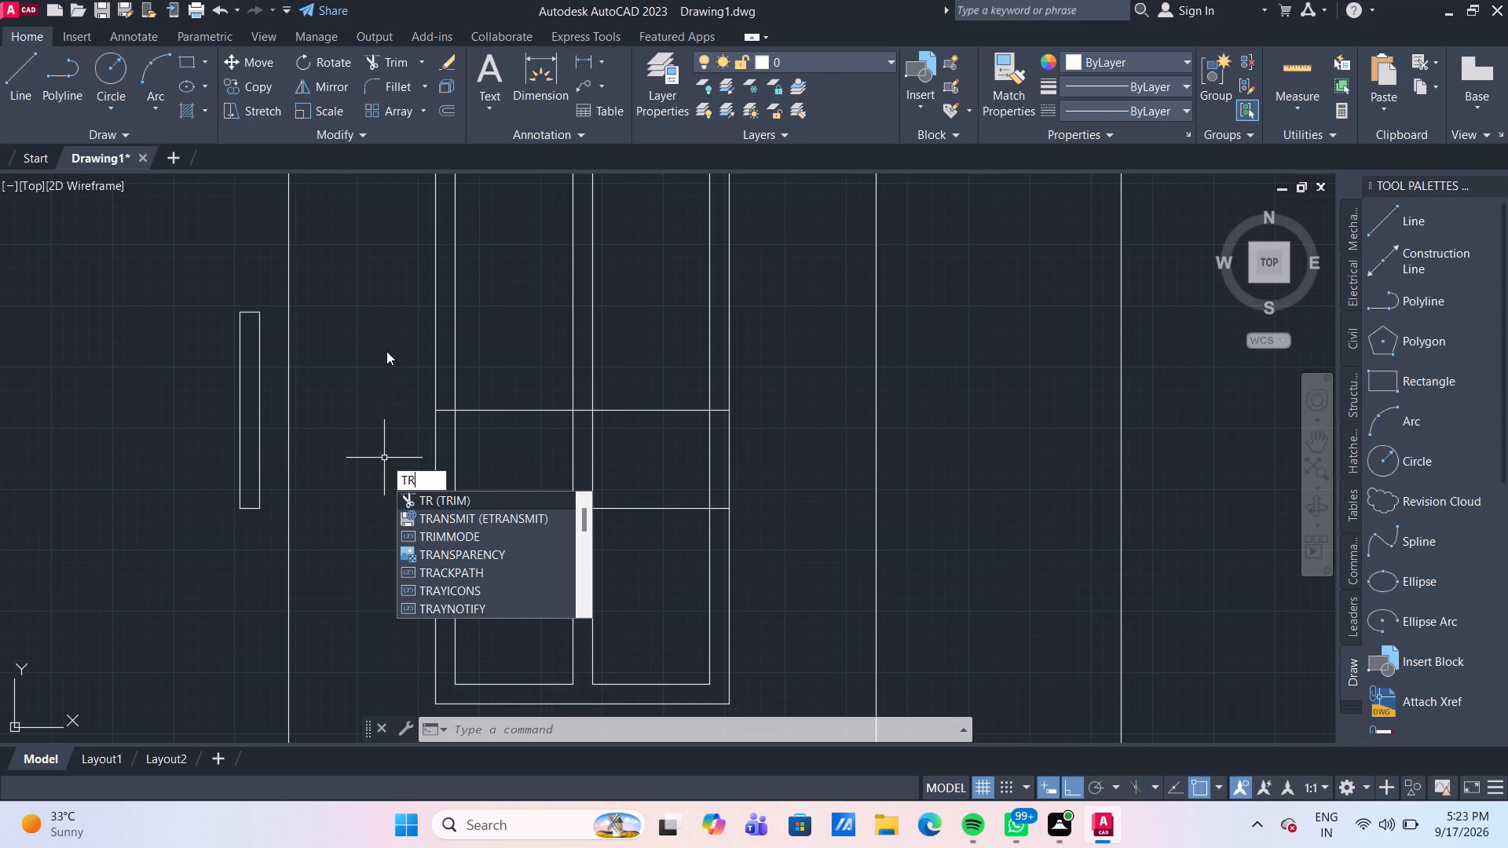
key(Escape)
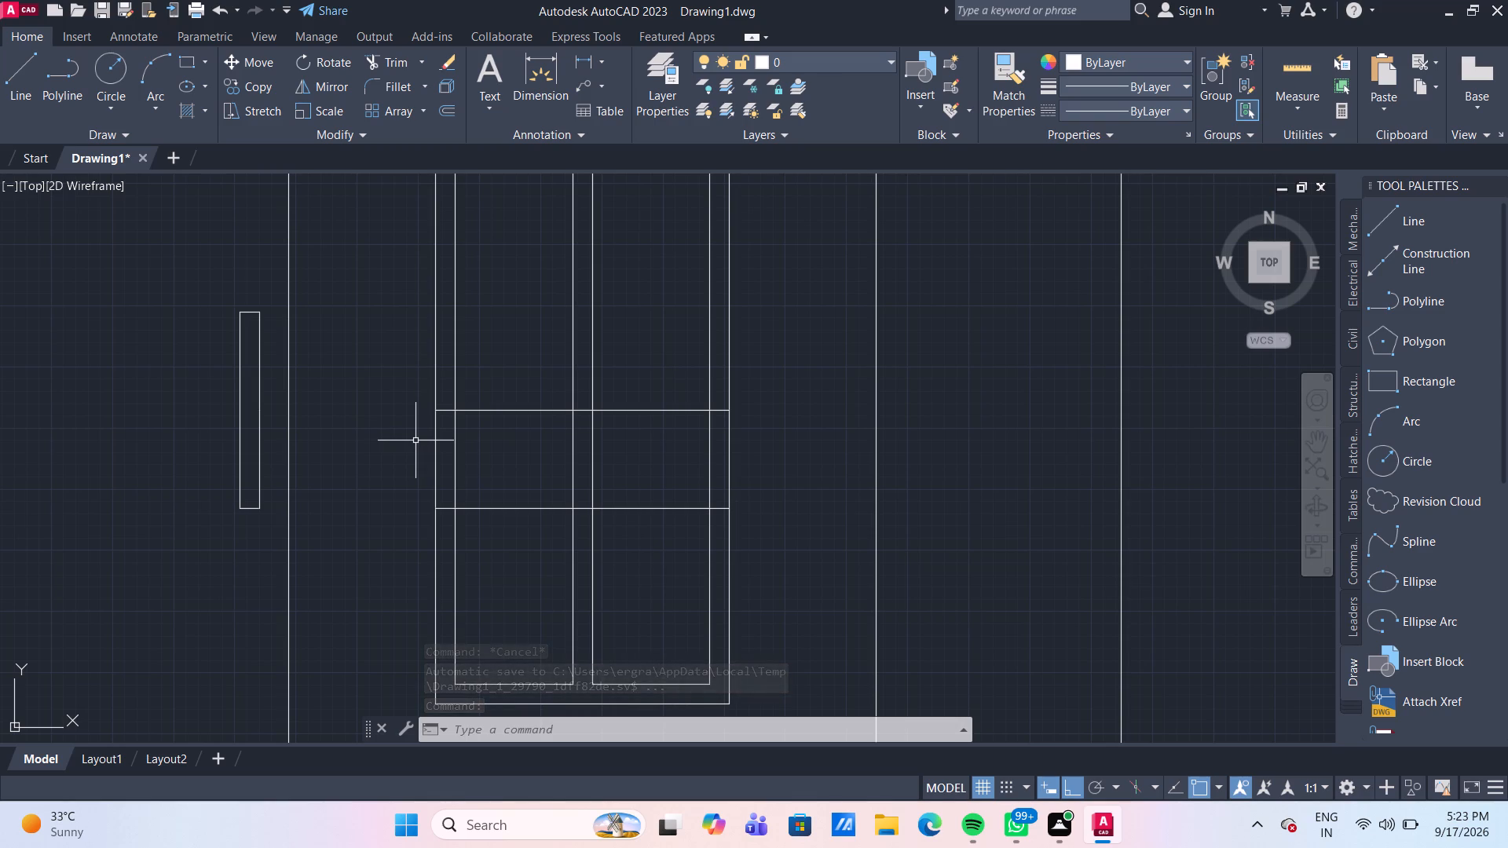
Offset the window's mid-height line 50 mm downward, between the two existing horizontal lines.
key(o)
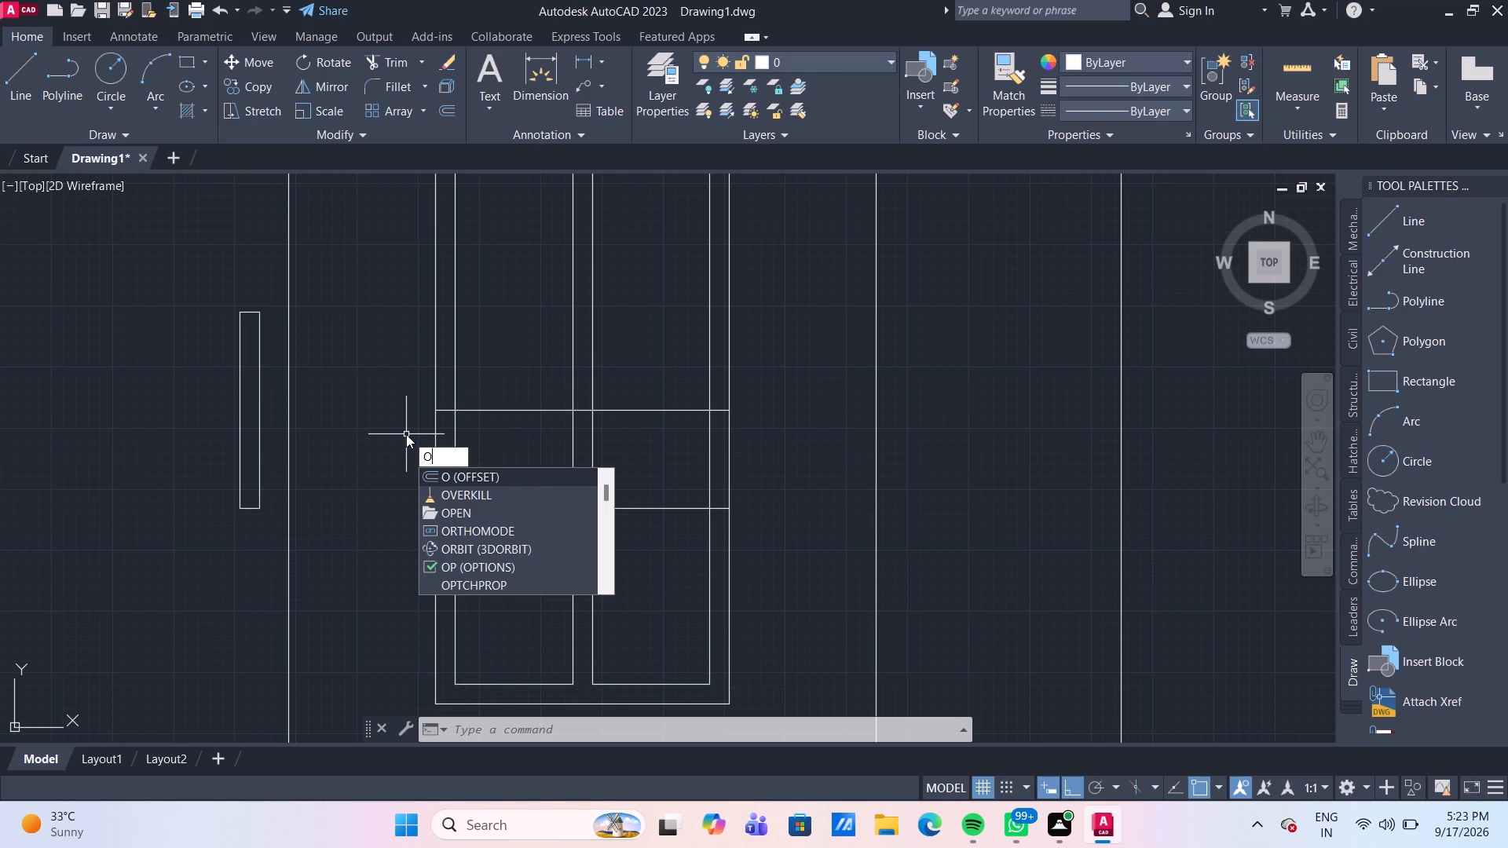
key(Return)
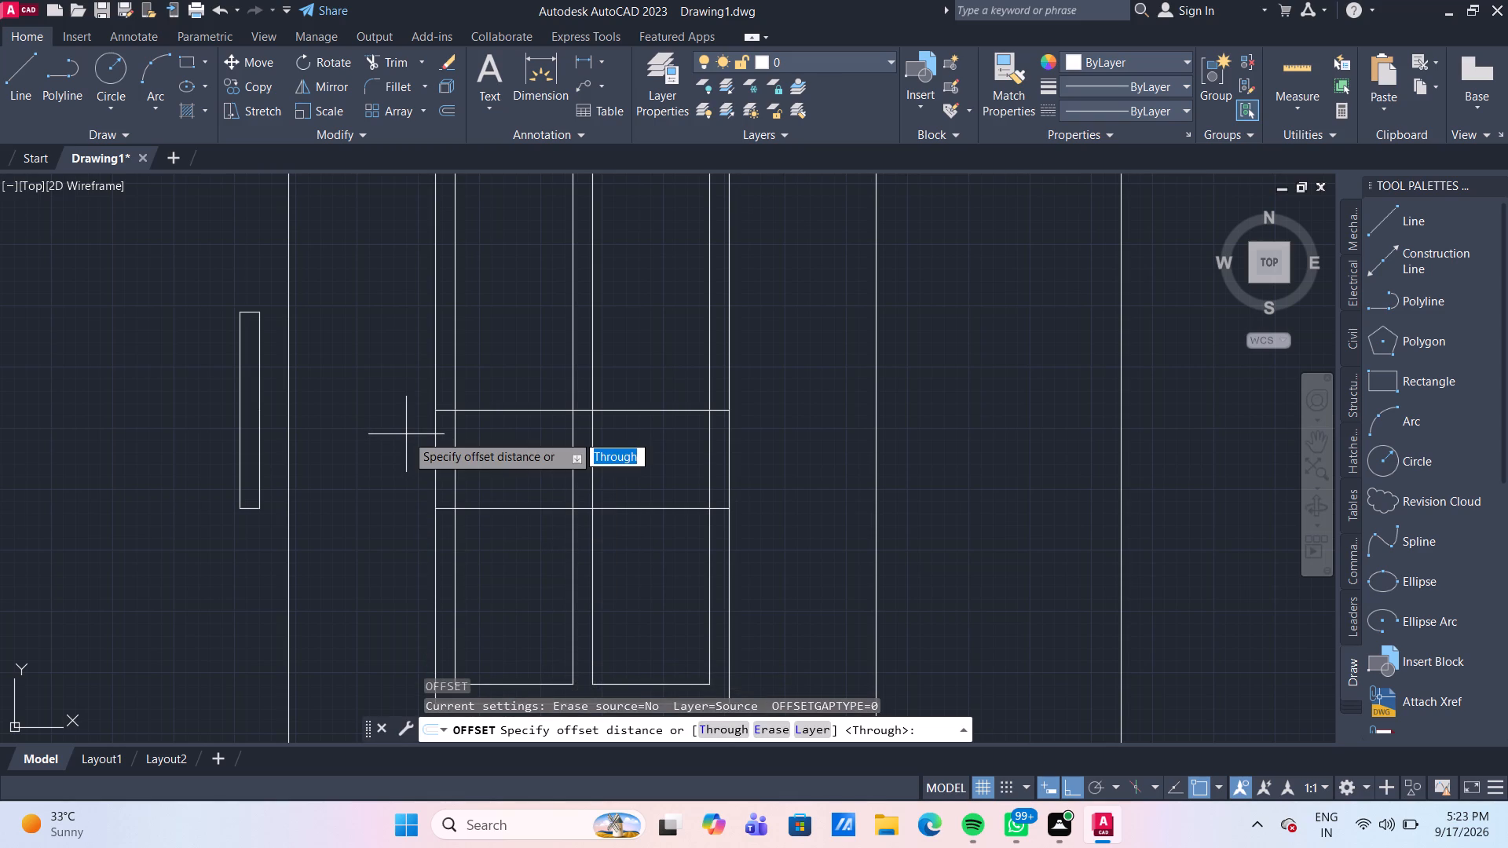
key(Return)
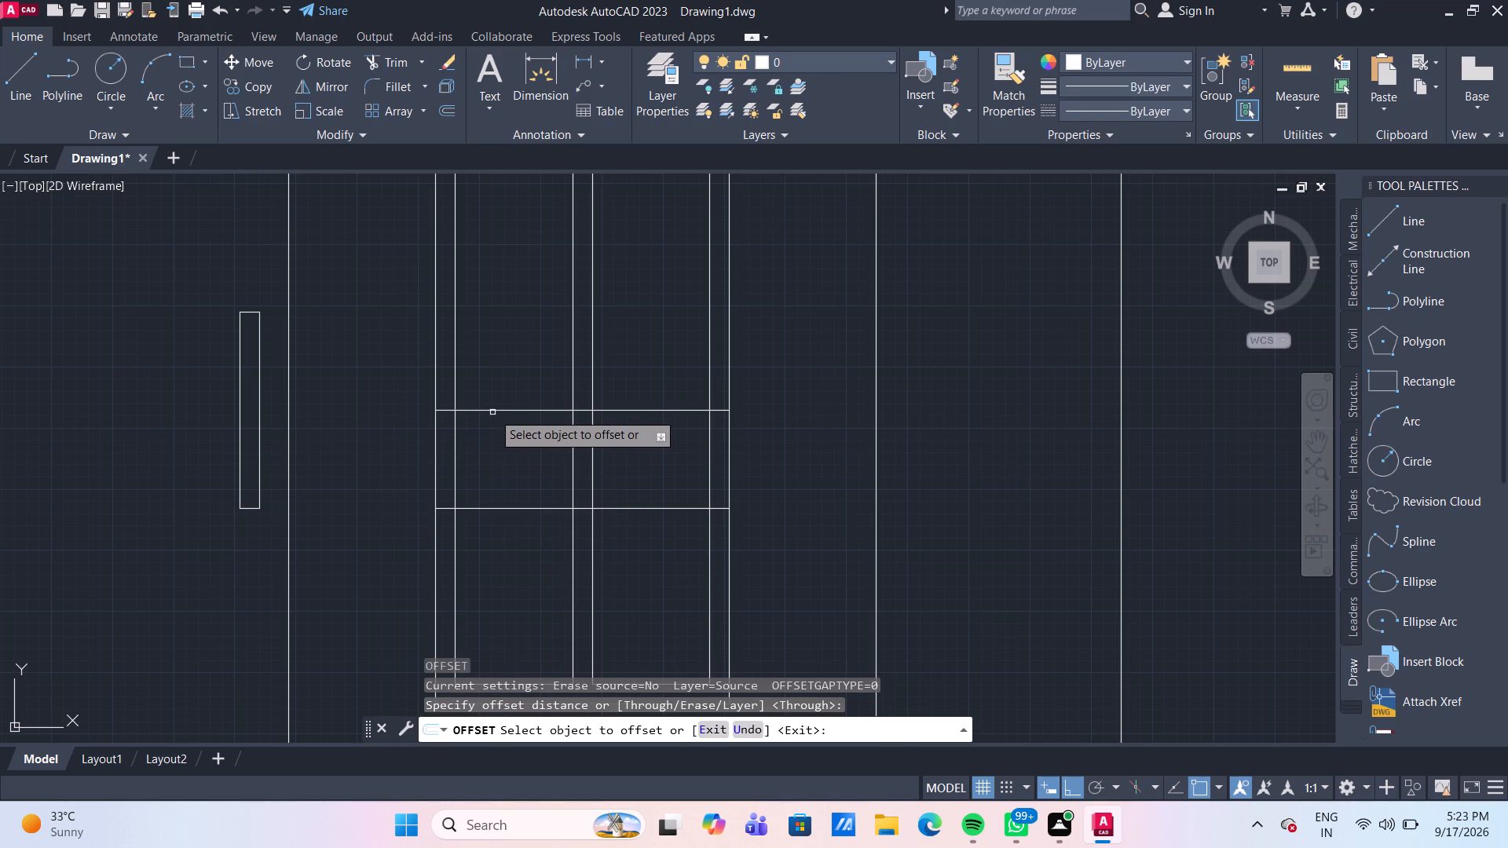
click(492, 409)
text(50)
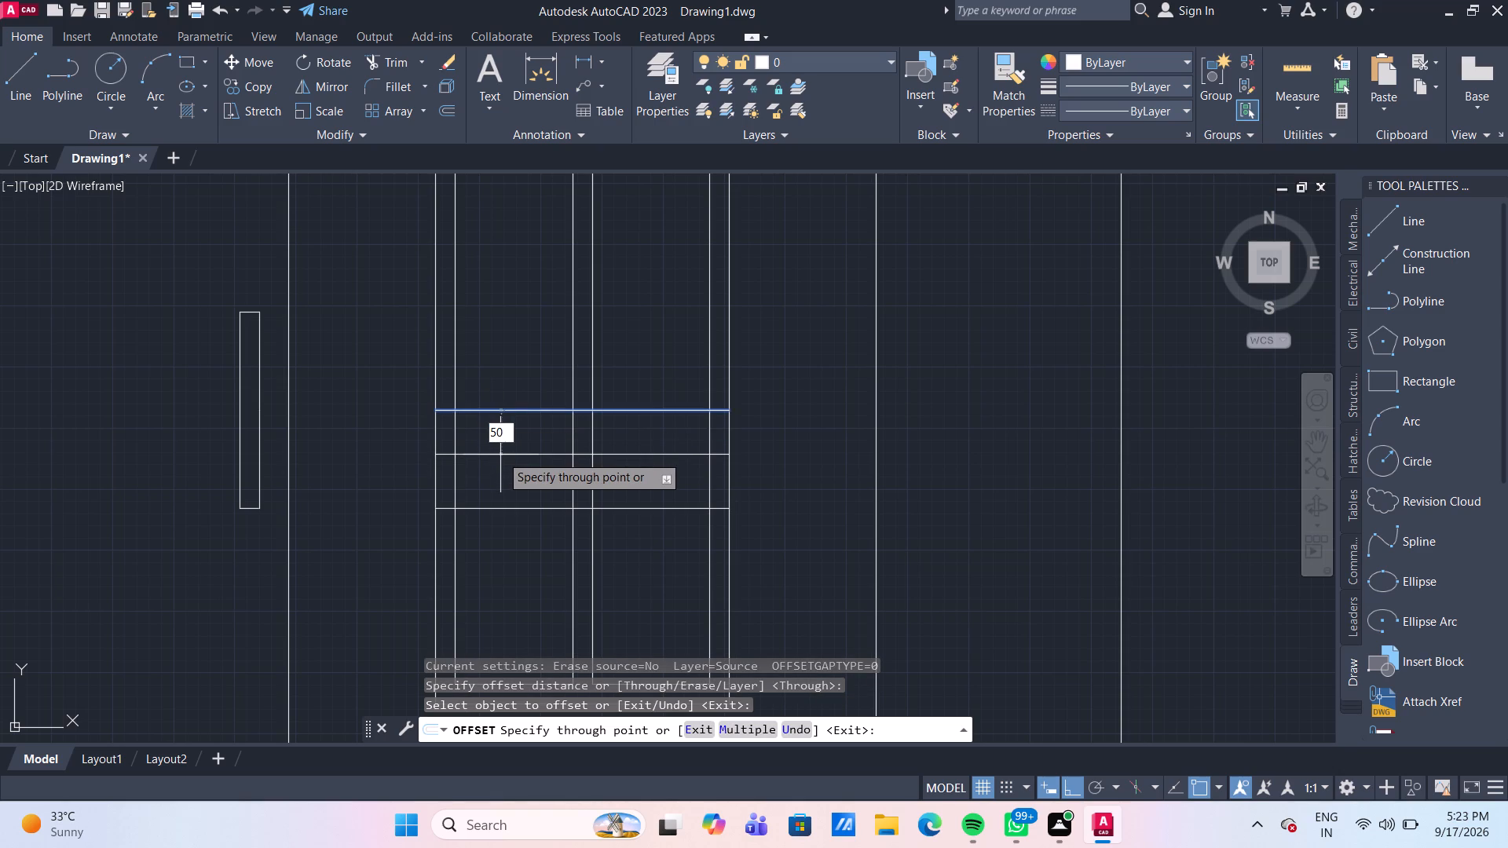
key(Return)
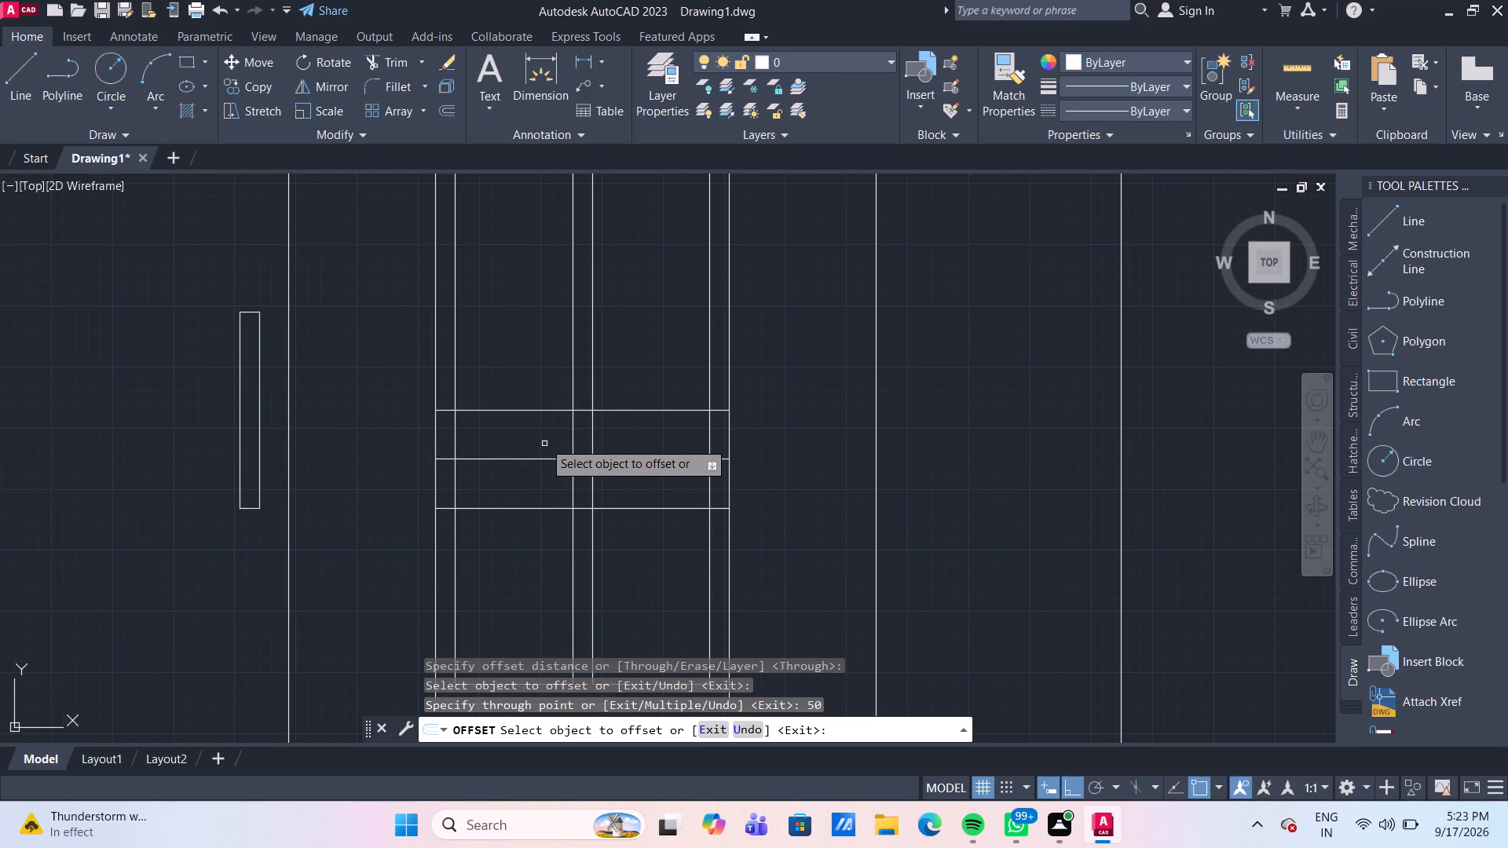
key(Escape)
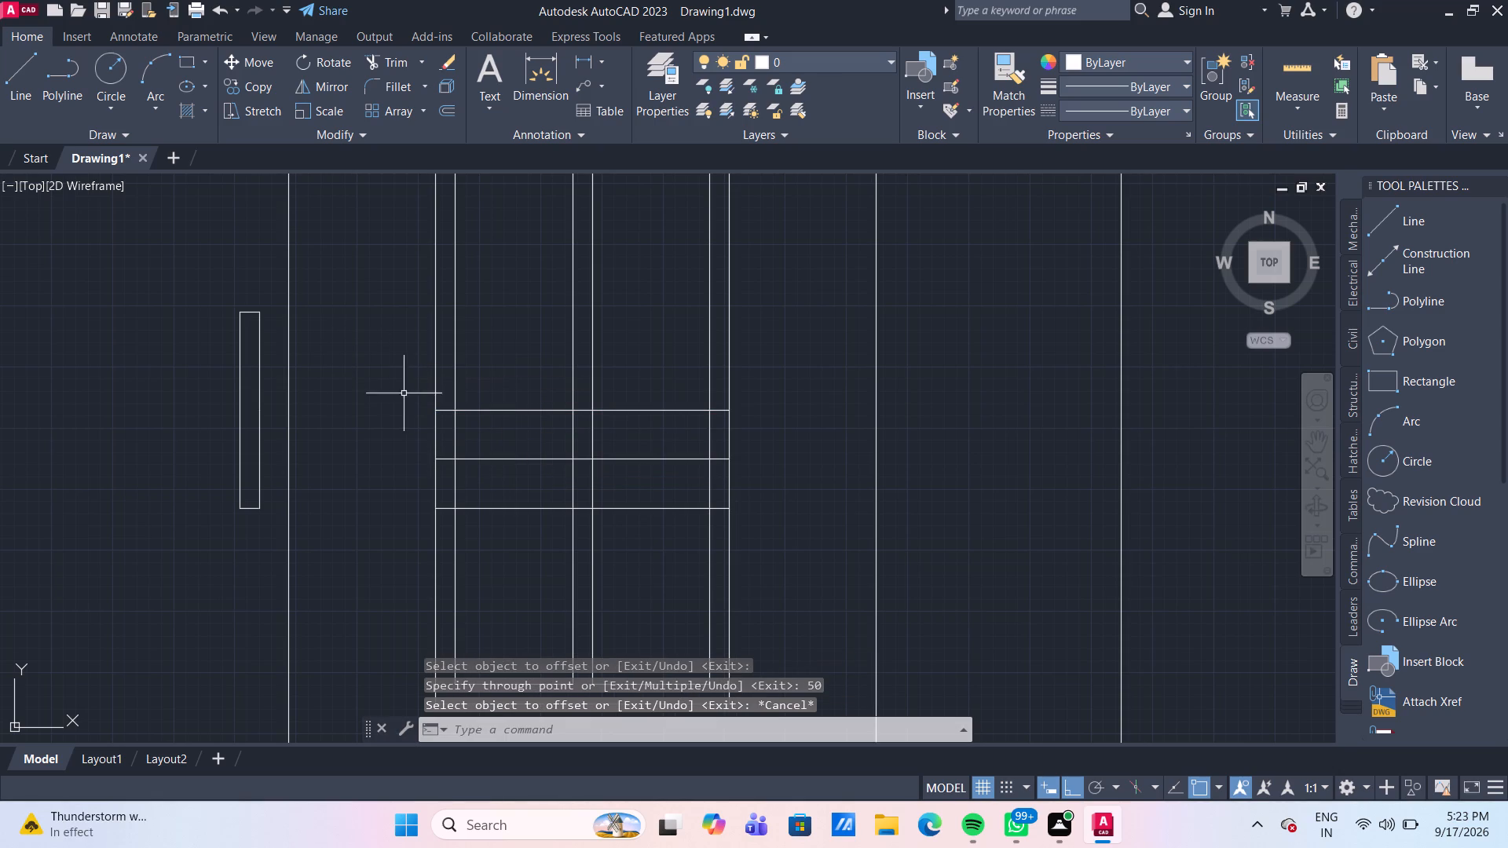
Trim away all the window's vertical lines between the middle and lowest horizontal guide lines.
text(TR)
key(Return)
click(418, 475)
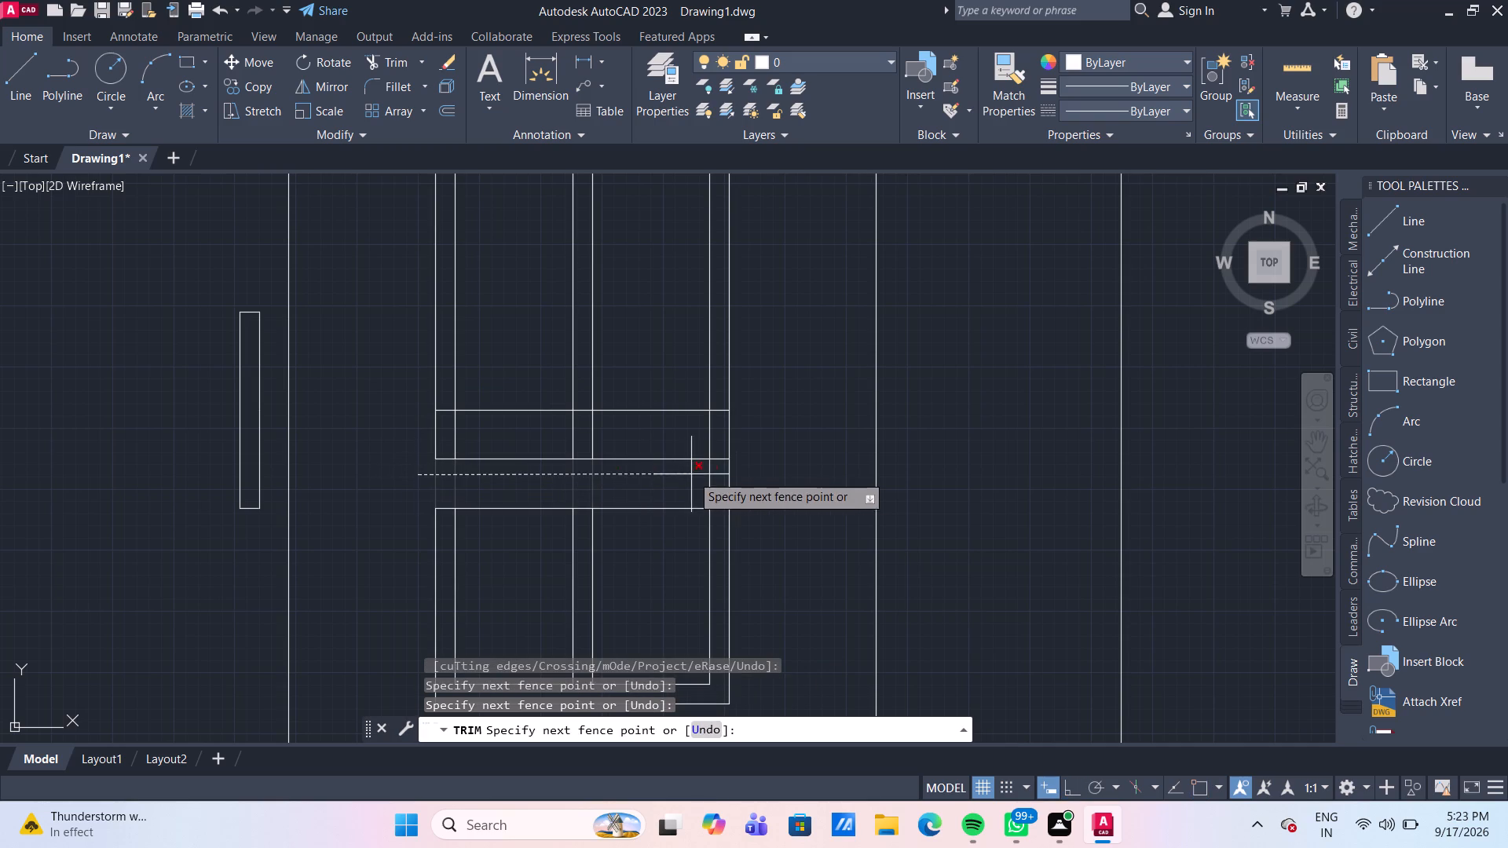
click(736, 478)
key(Escape)
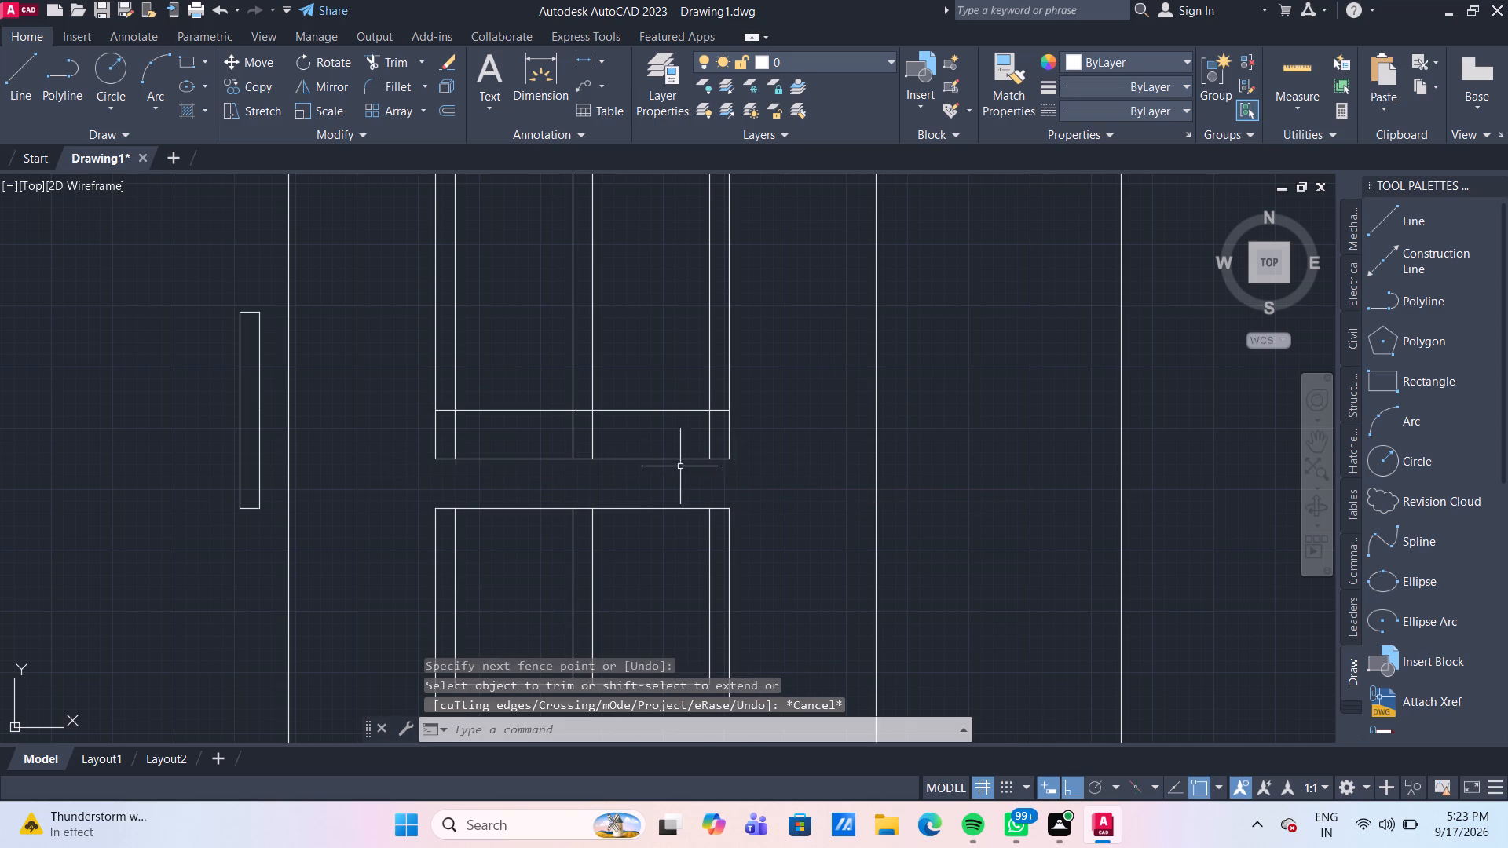
Delete the three horizontal guide lines crossing the window.
click(670, 457)
click(658, 411)
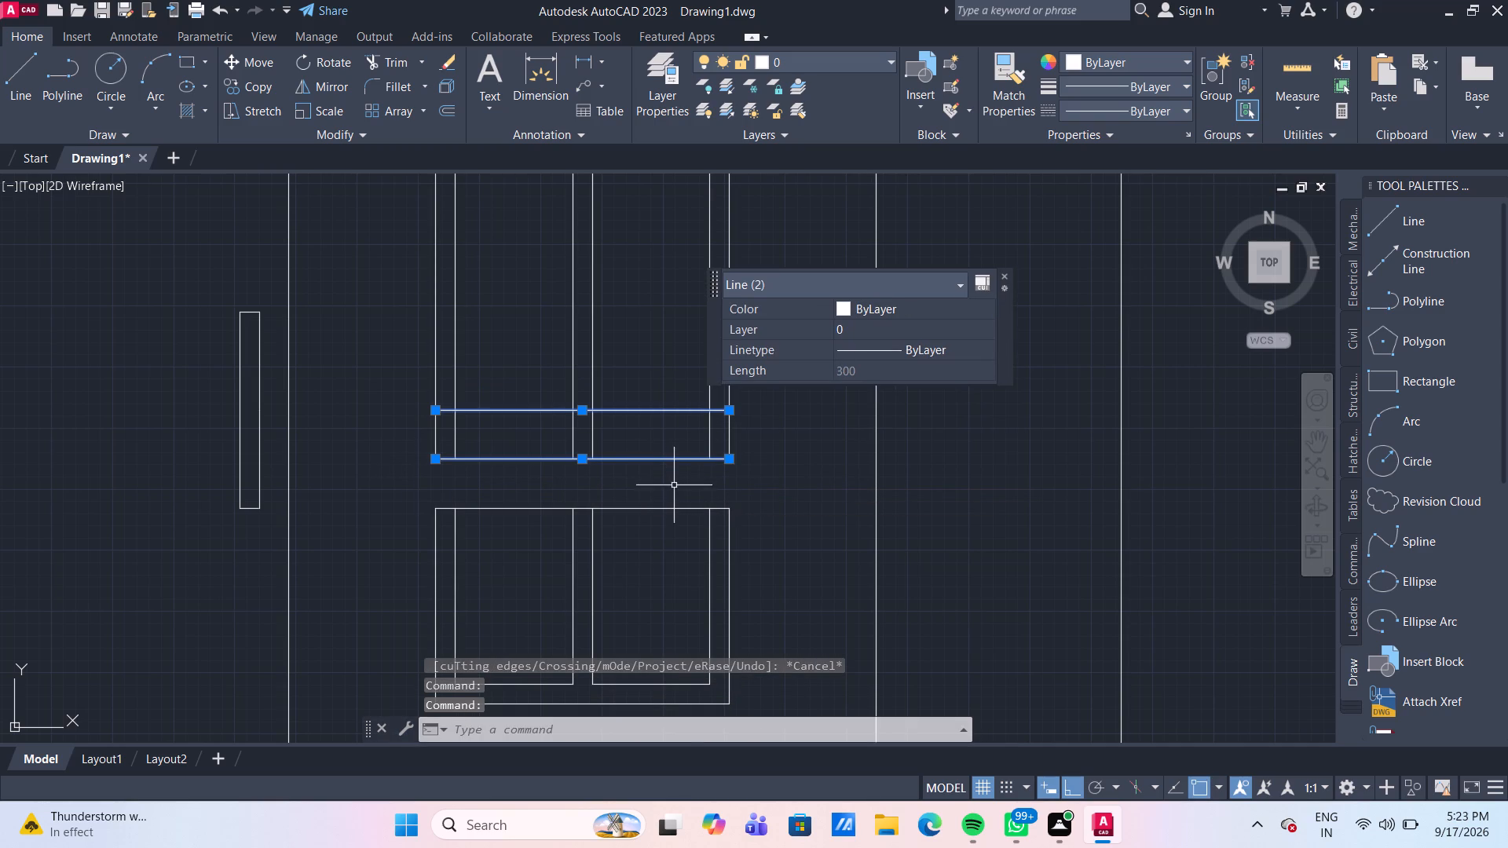
click(671, 509)
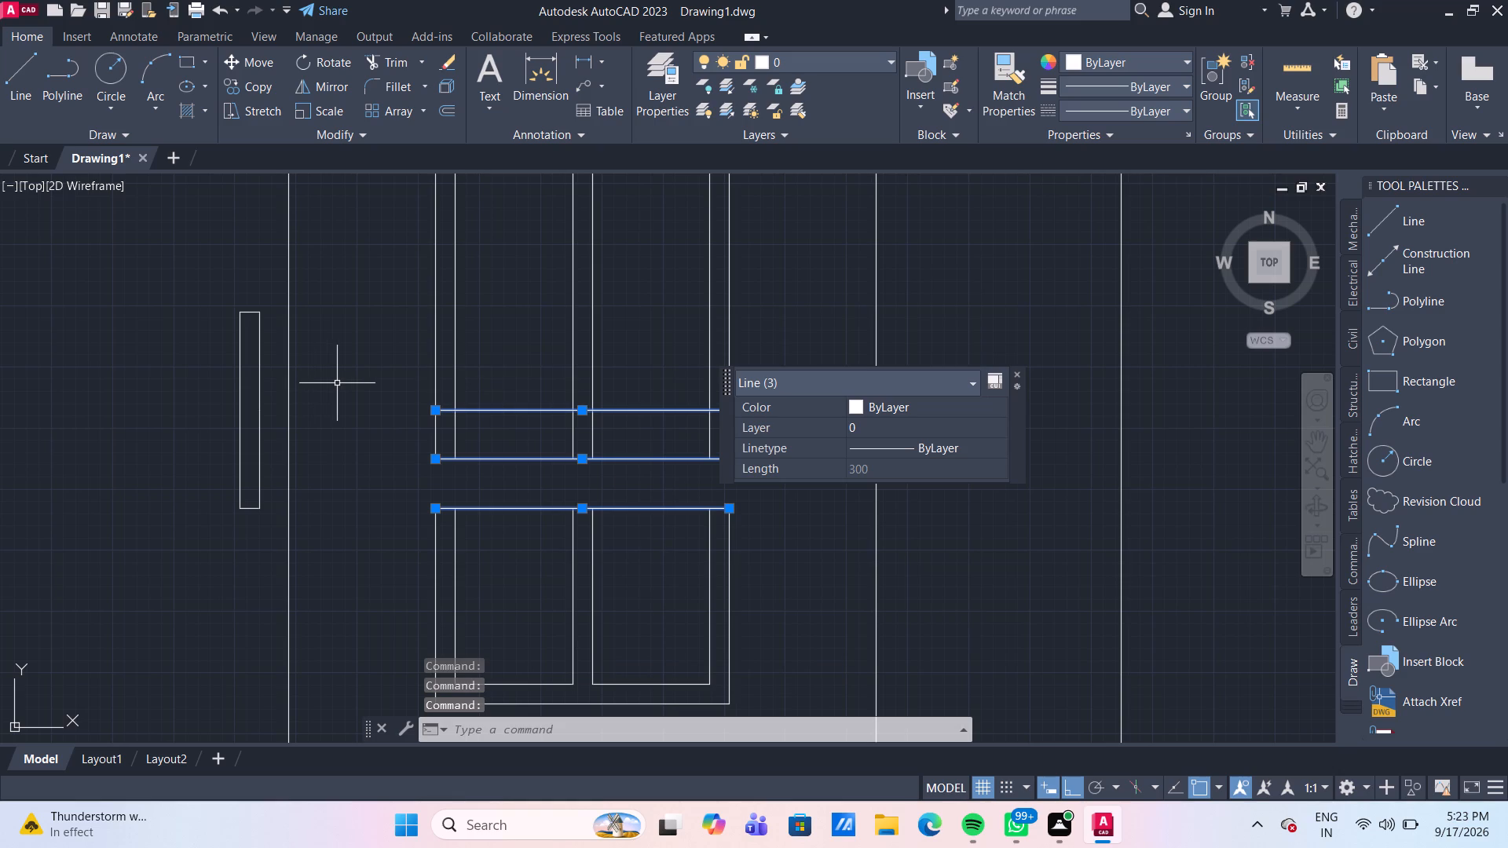
key(Delete)
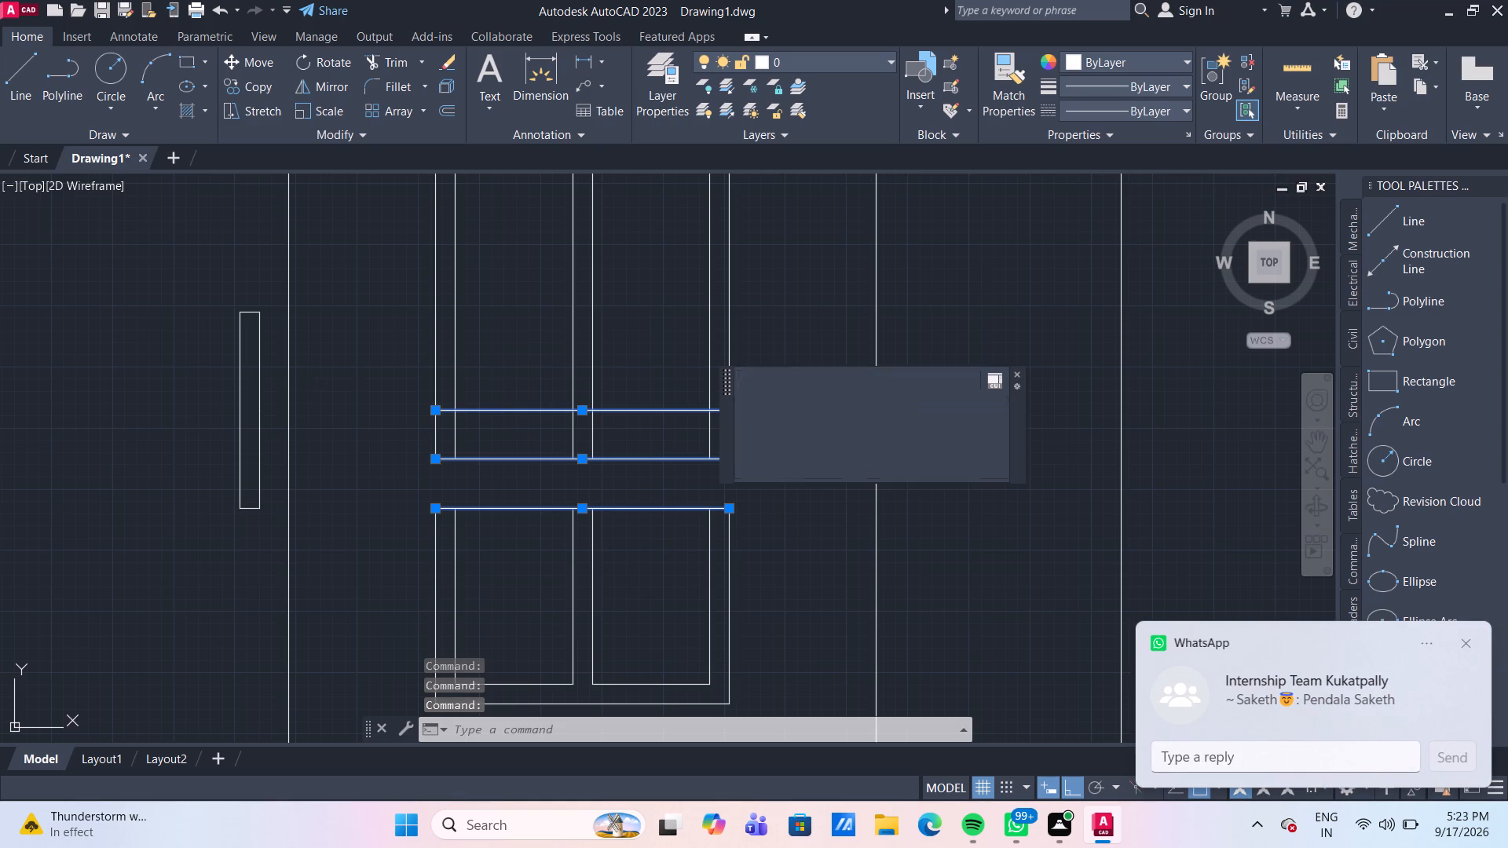
Move the window's lower part up 50 mm so its frame ends meet the upper part's ends.
scroll(508, 428, down, 1)
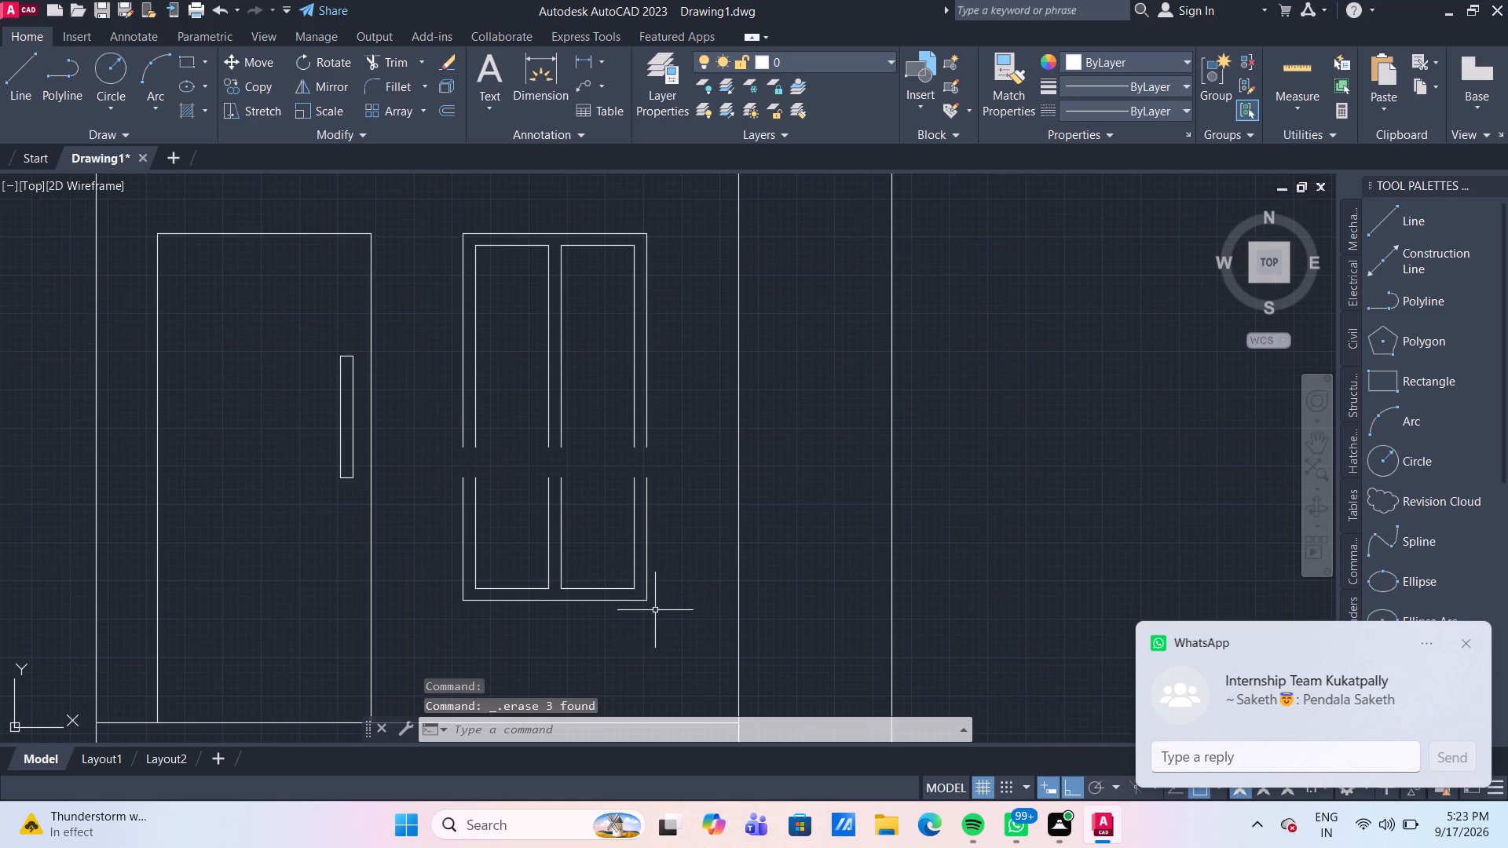
click(660, 613)
click(446, 474)
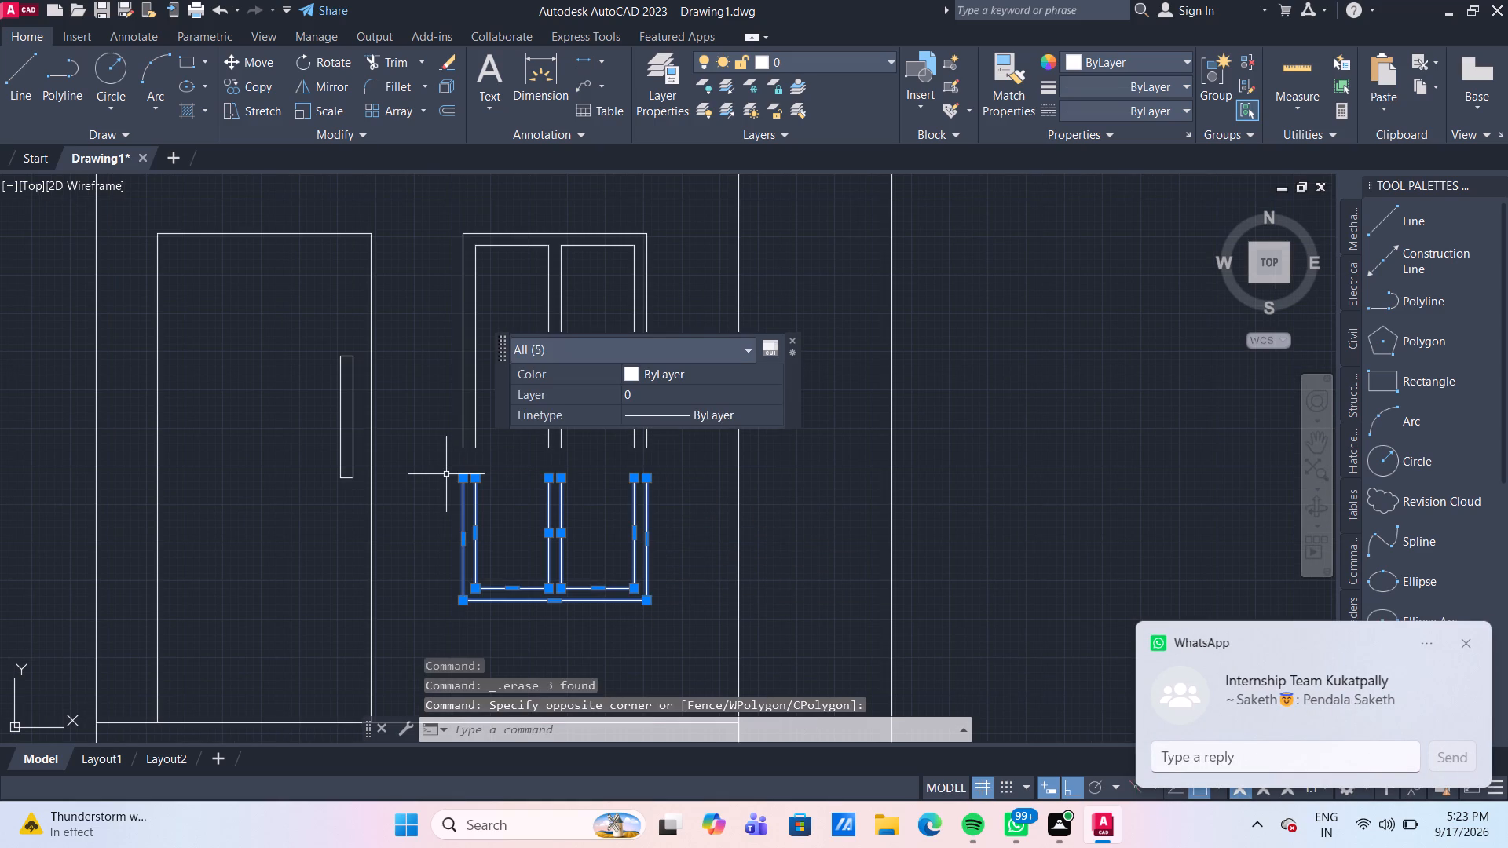
key(m)
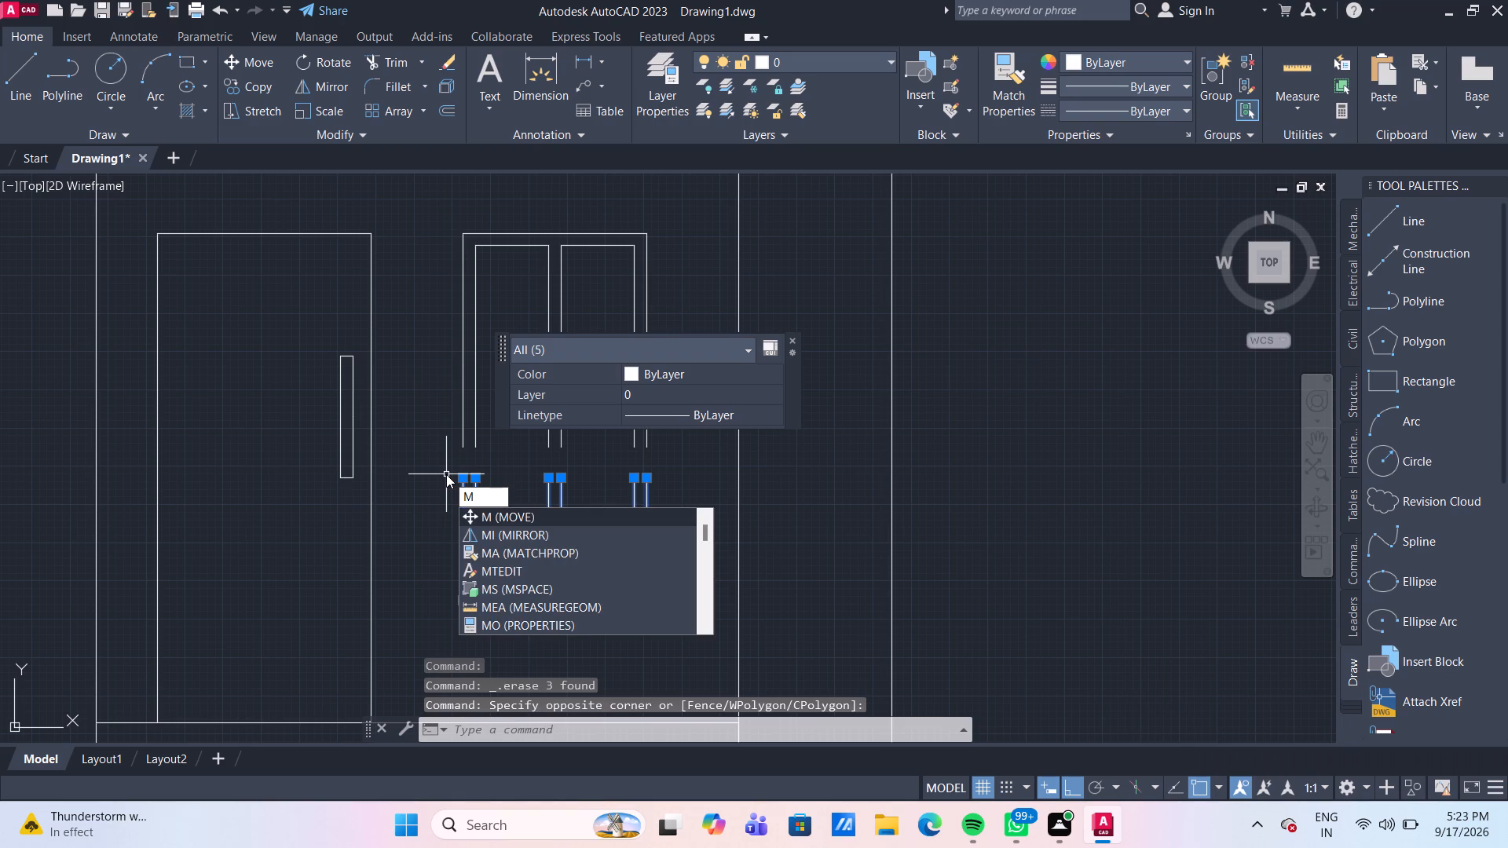
key(Return)
click(458, 478)
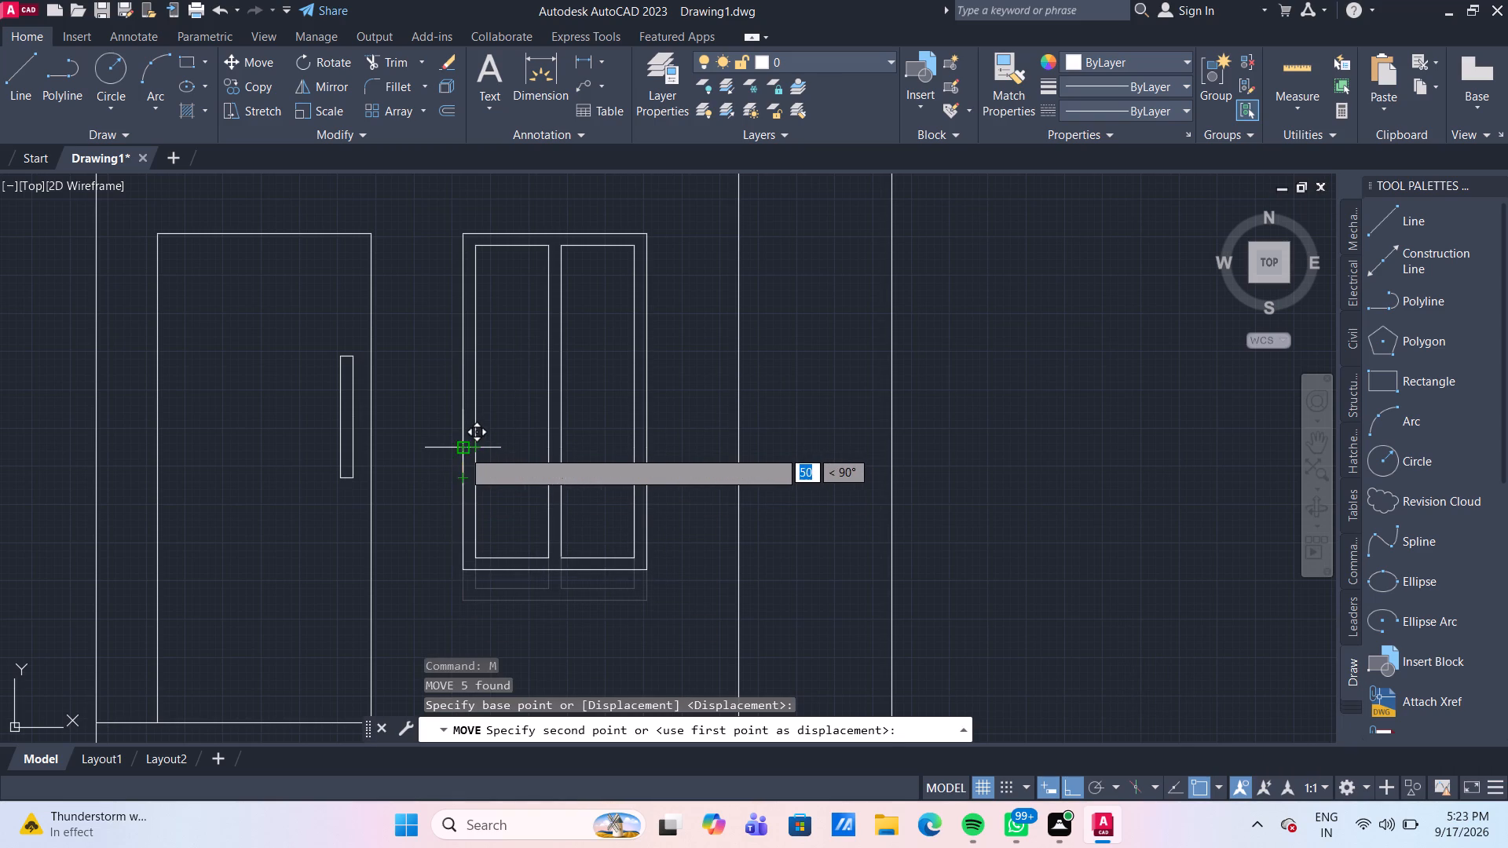
click(463, 450)
scroll(628, 491, down, 1)
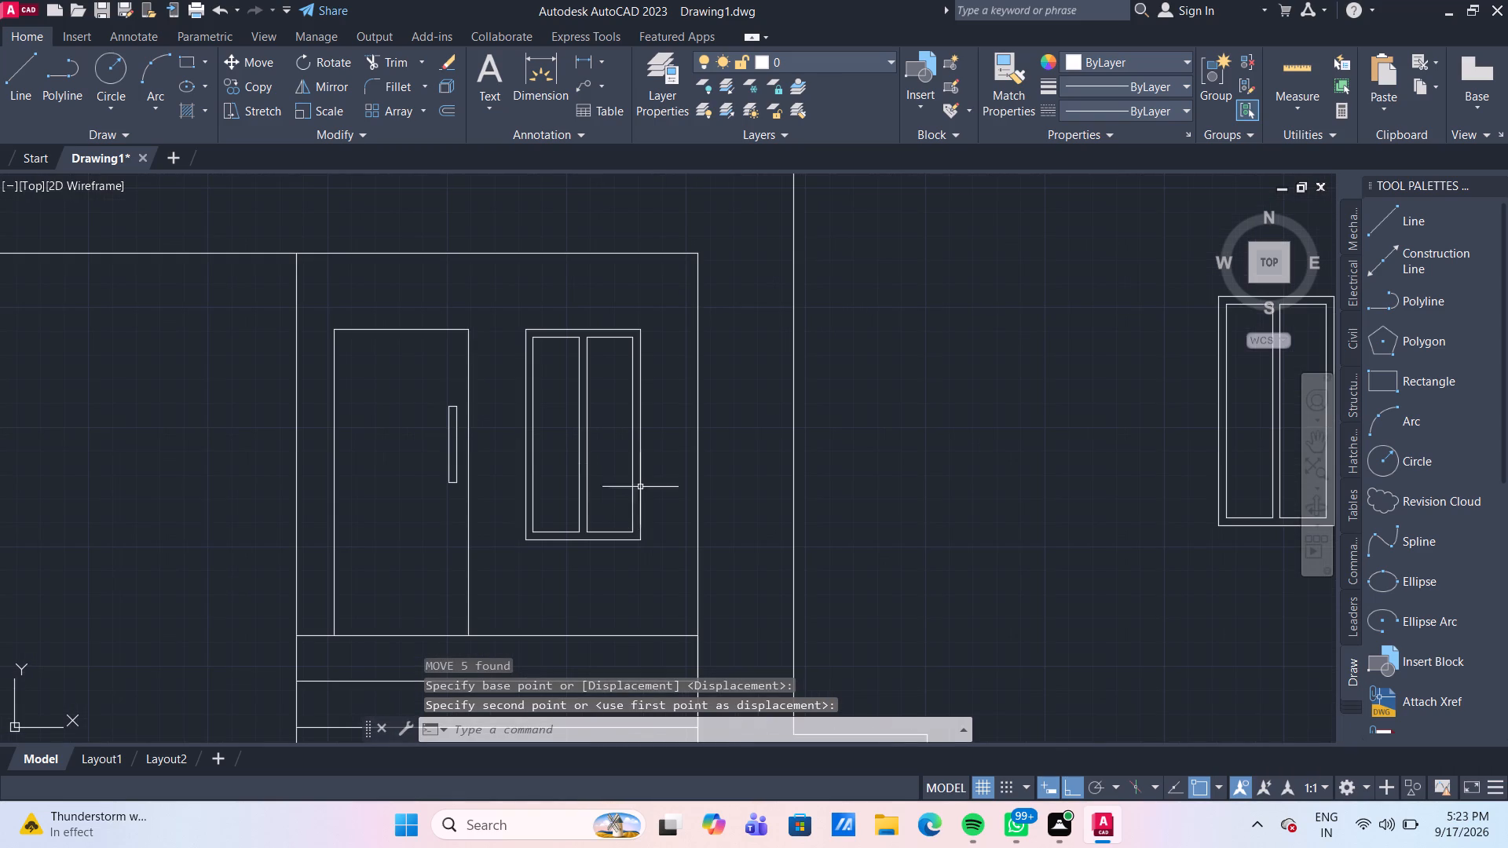
scroll(639, 461, down, 1)
middle_drag(639, 461, 624, 439)
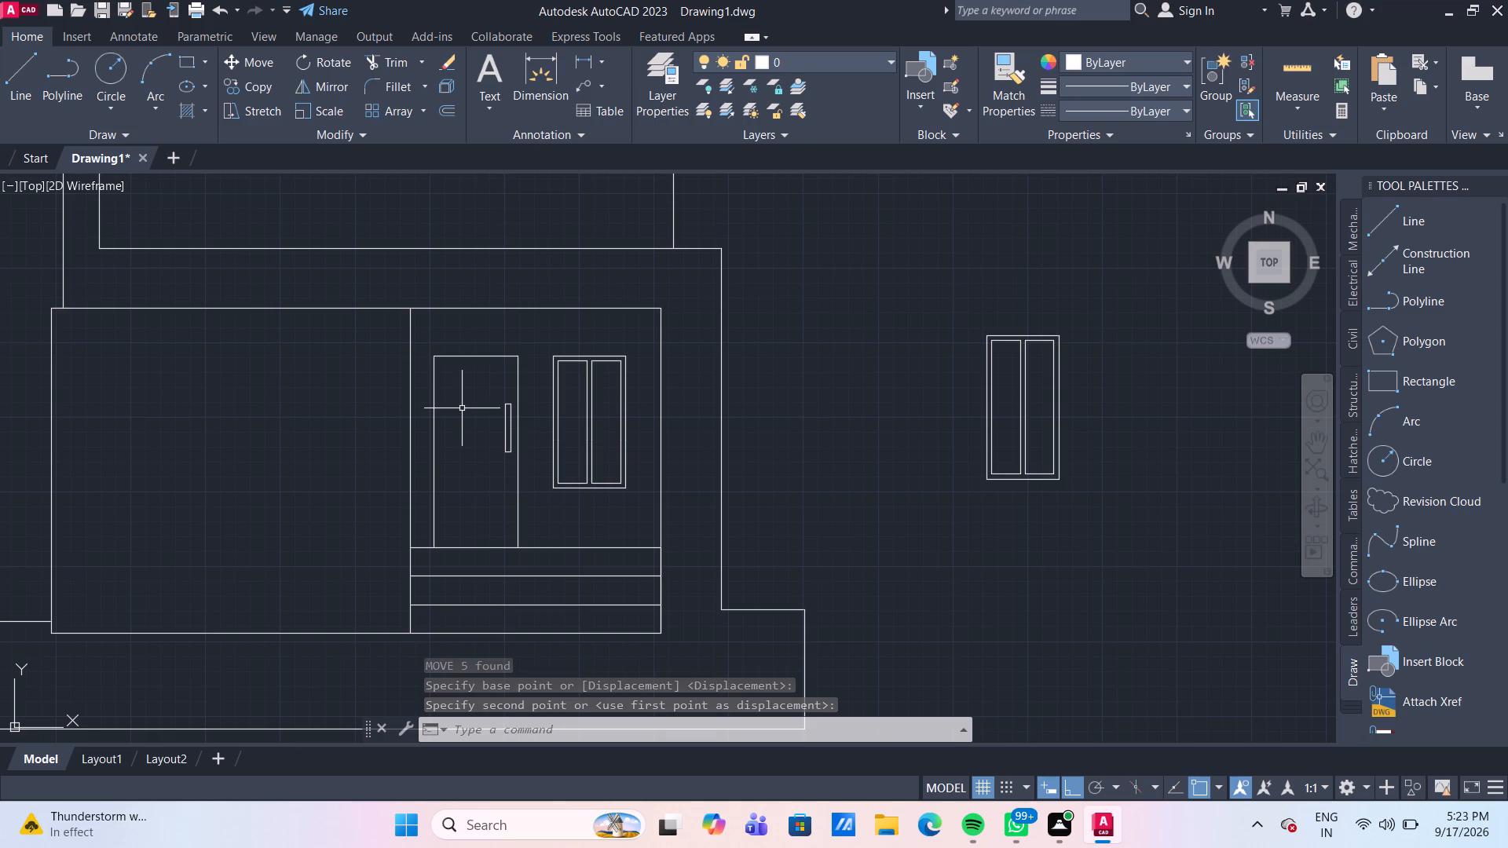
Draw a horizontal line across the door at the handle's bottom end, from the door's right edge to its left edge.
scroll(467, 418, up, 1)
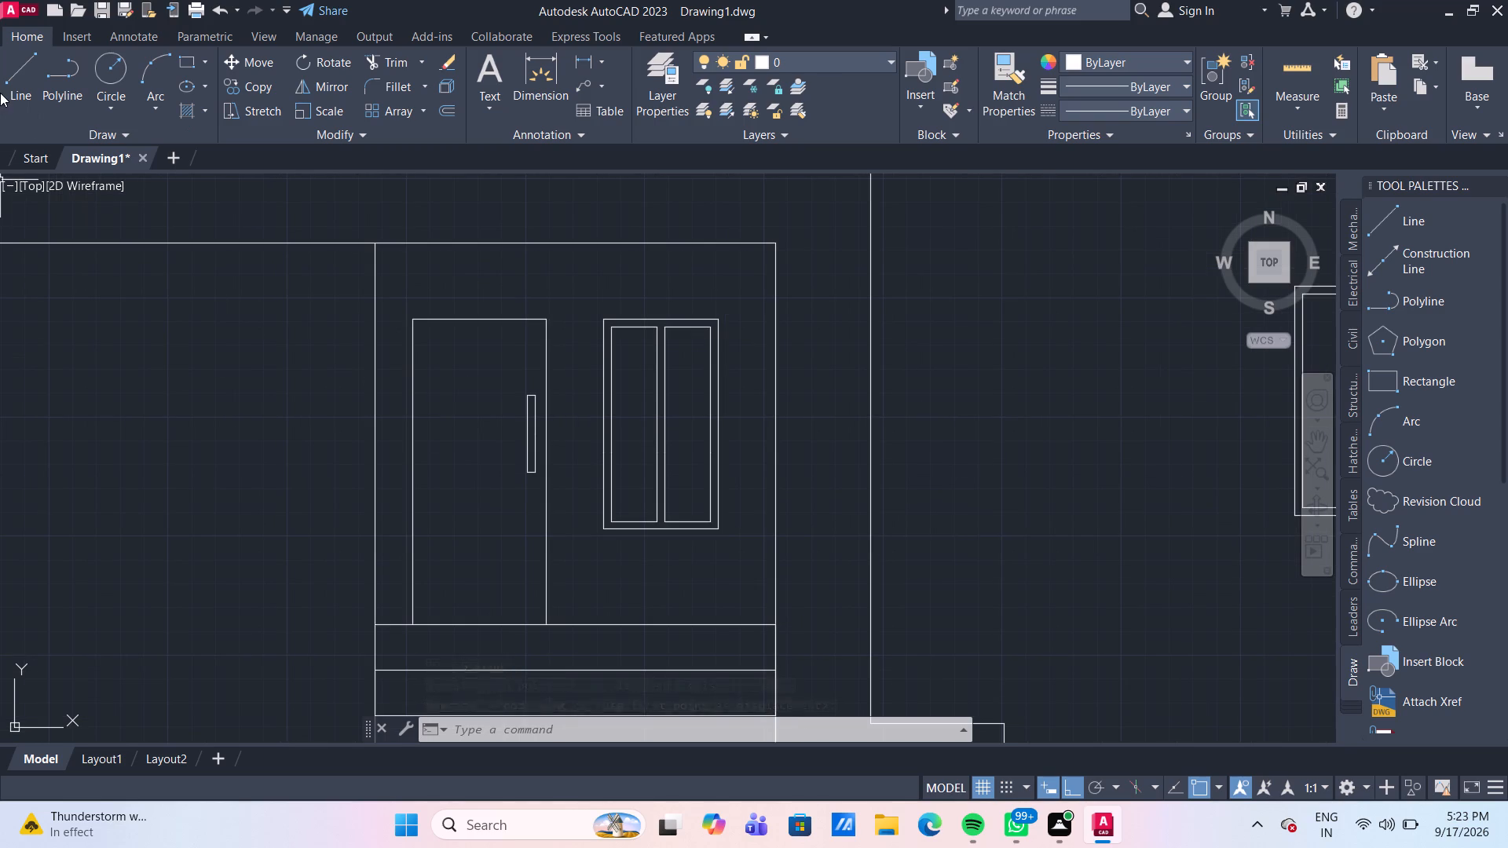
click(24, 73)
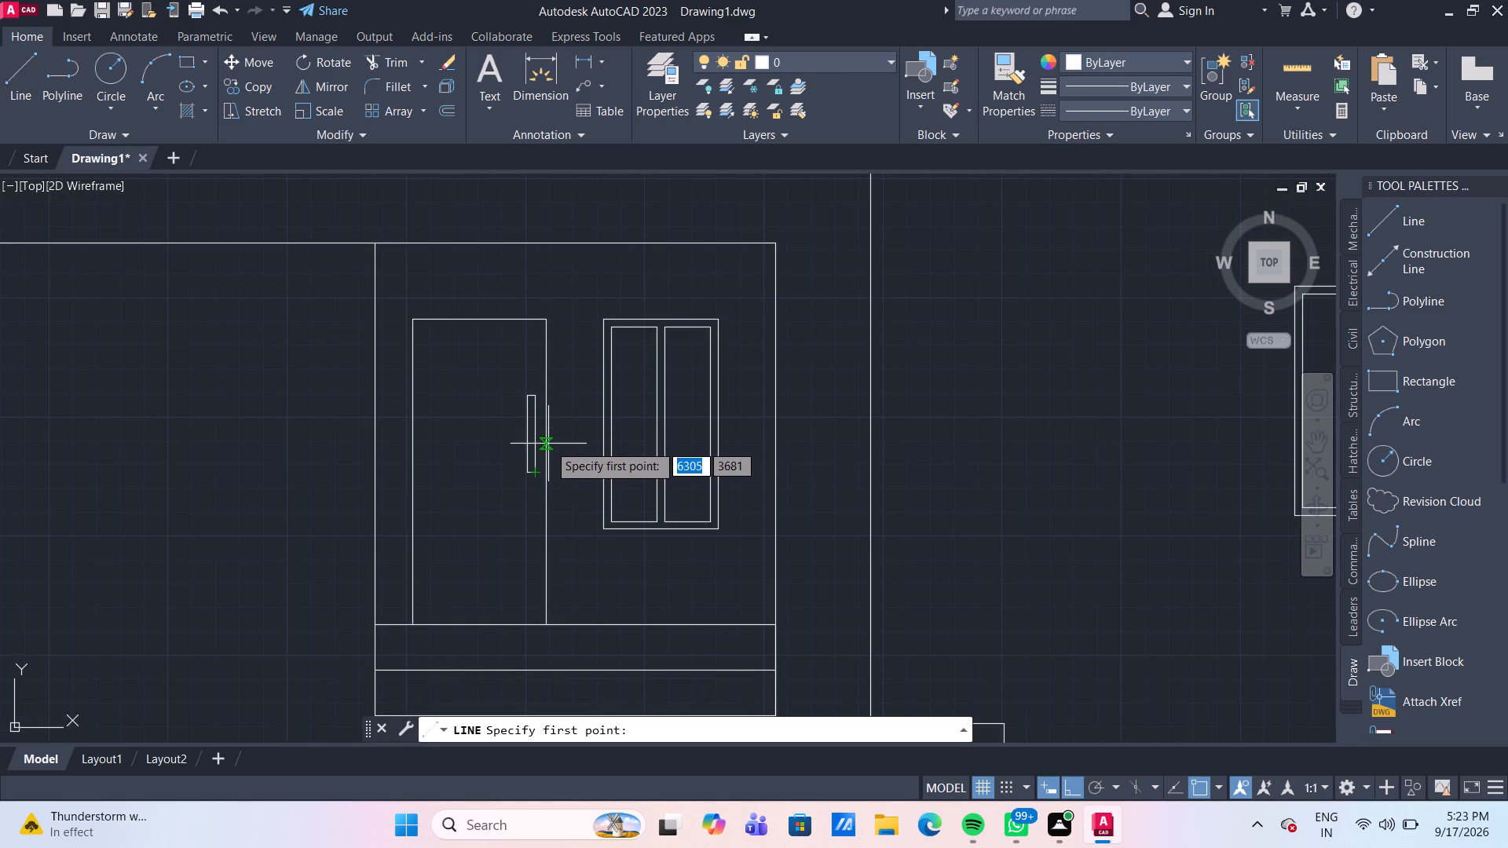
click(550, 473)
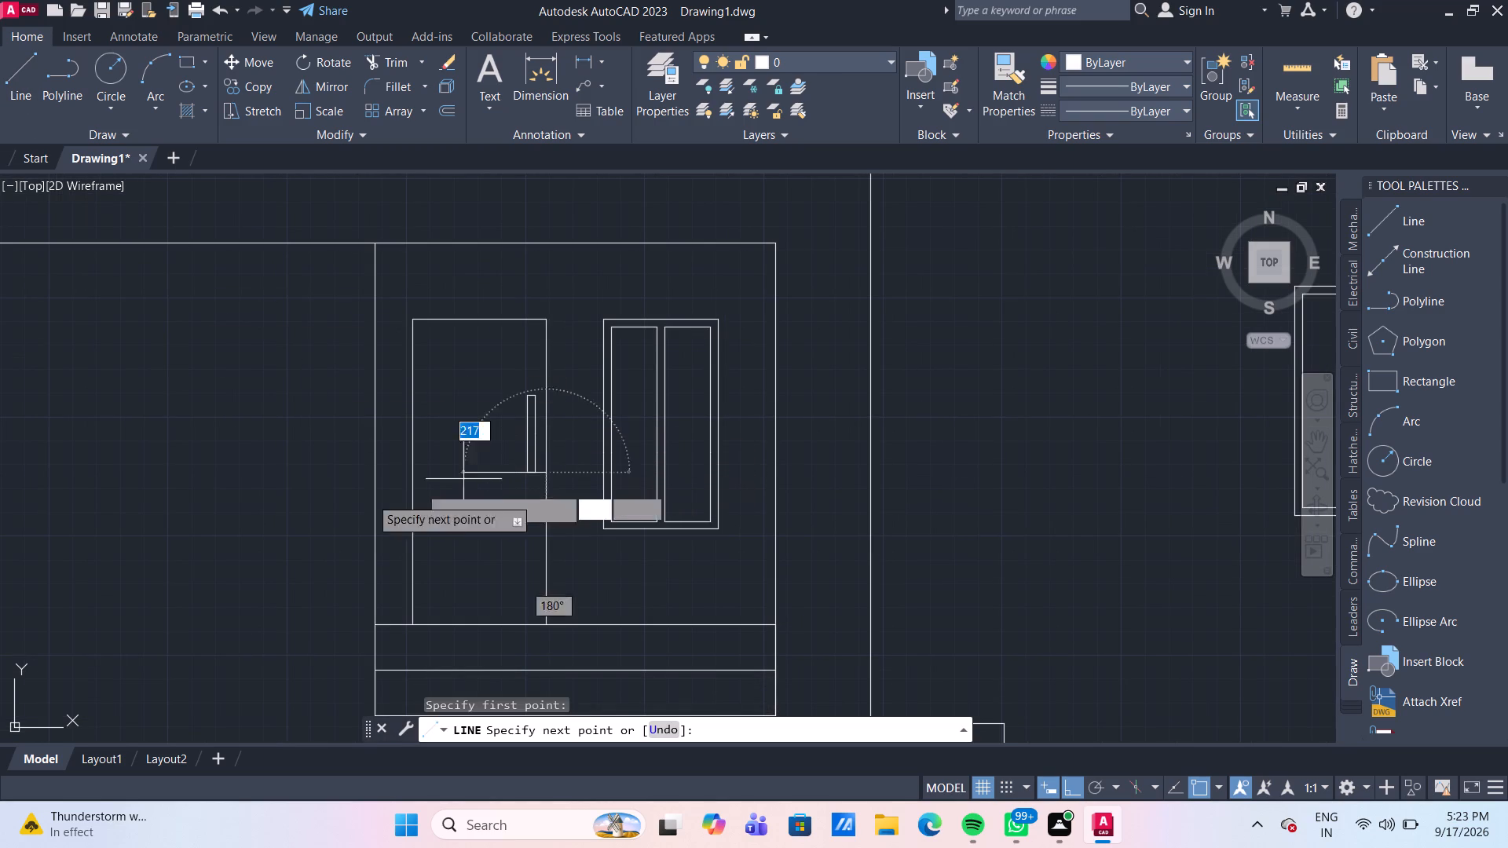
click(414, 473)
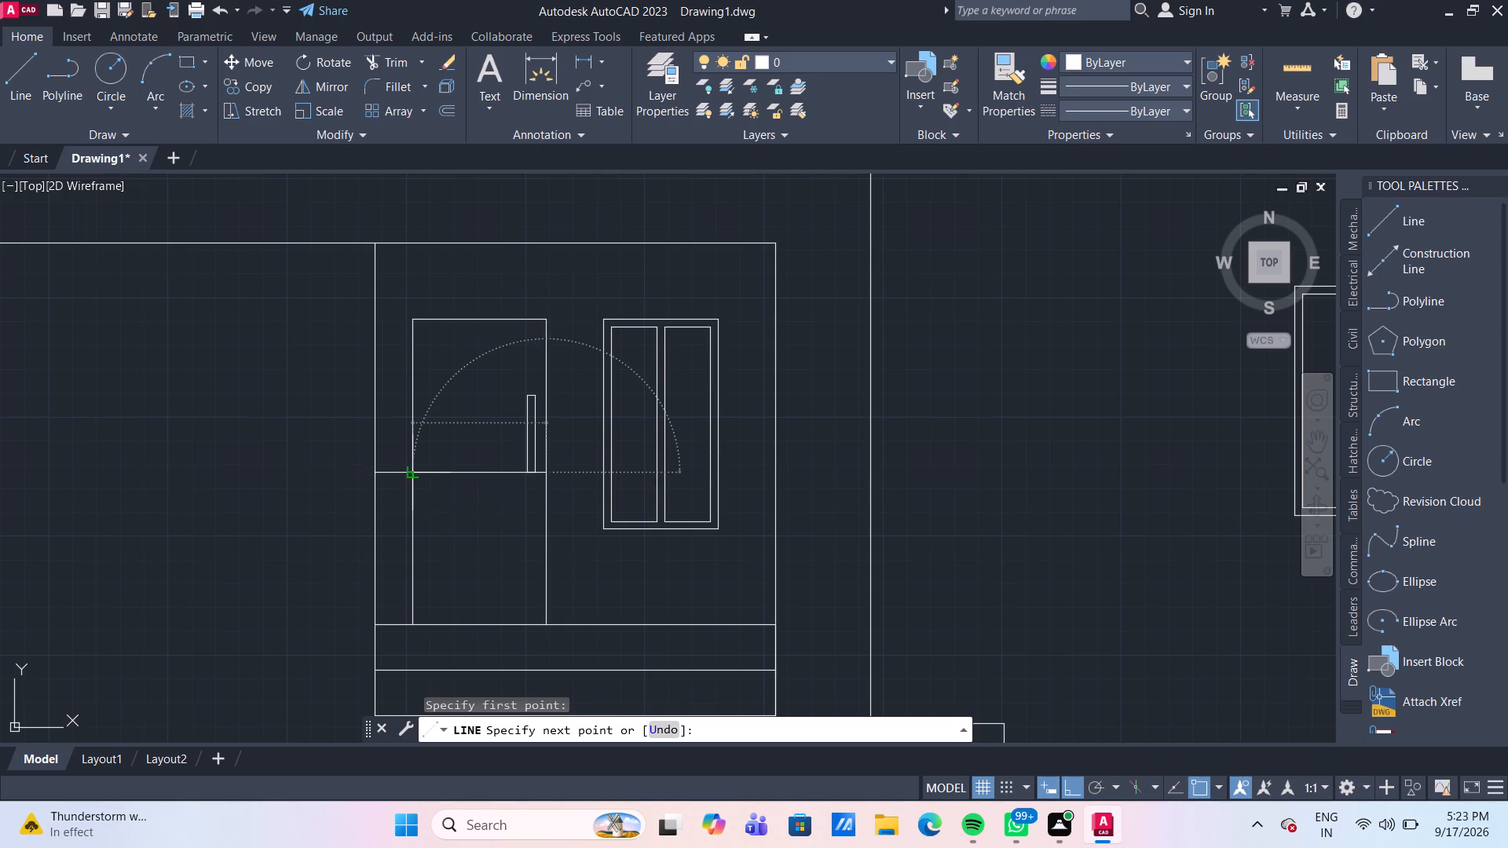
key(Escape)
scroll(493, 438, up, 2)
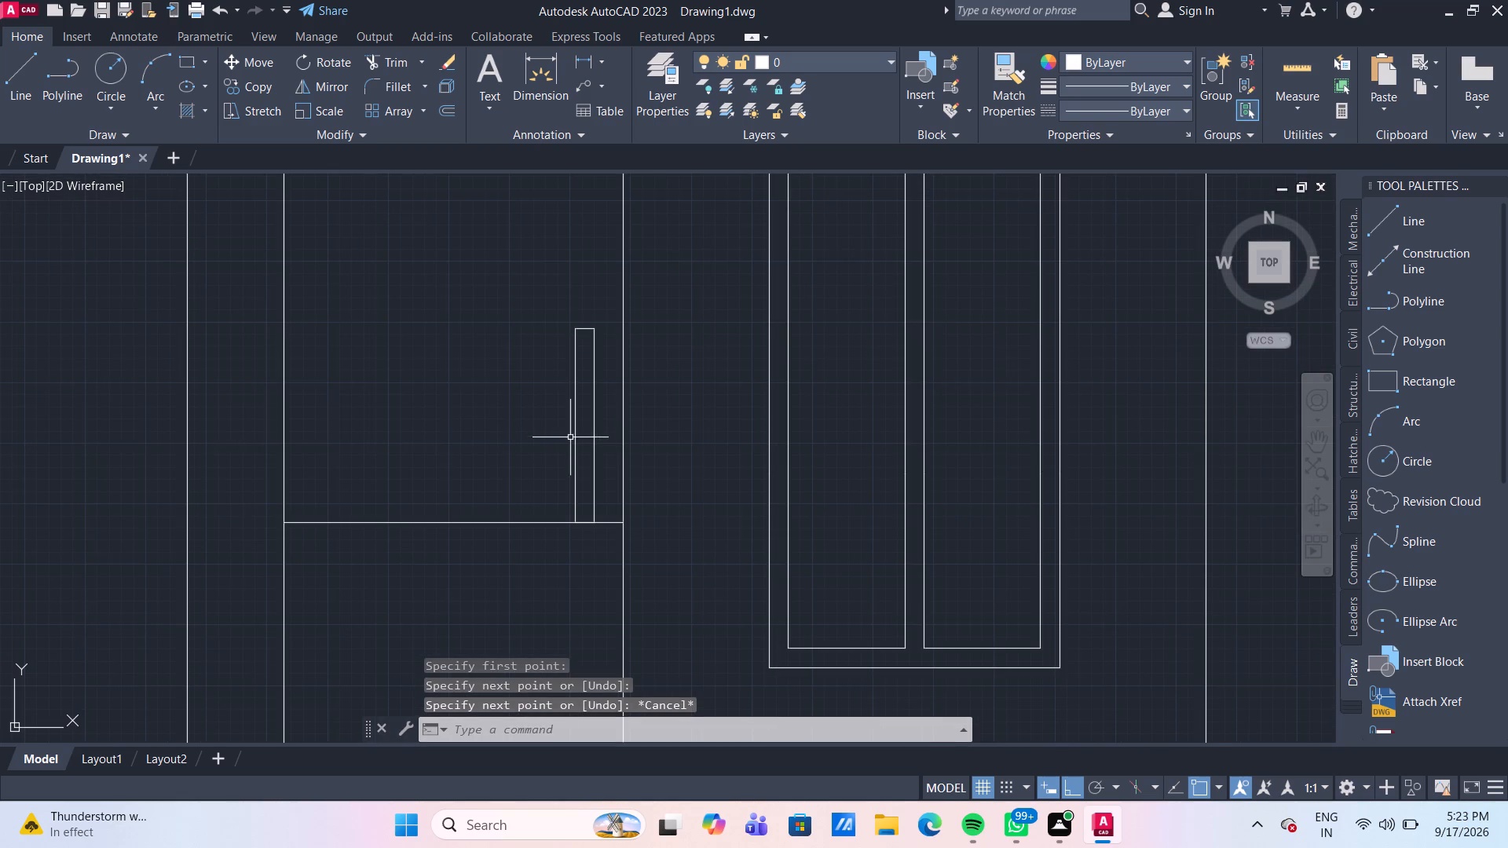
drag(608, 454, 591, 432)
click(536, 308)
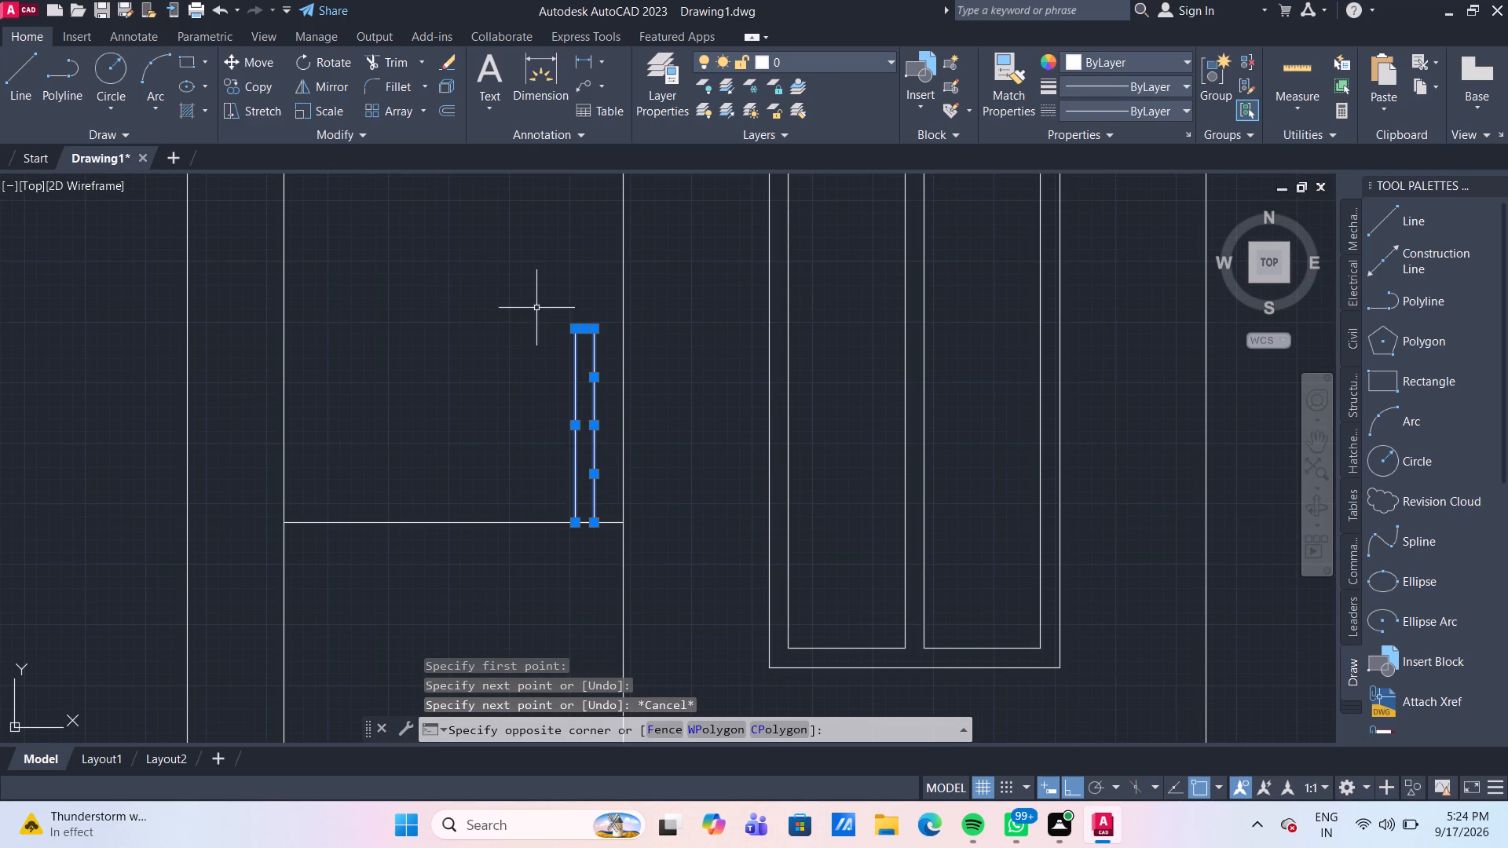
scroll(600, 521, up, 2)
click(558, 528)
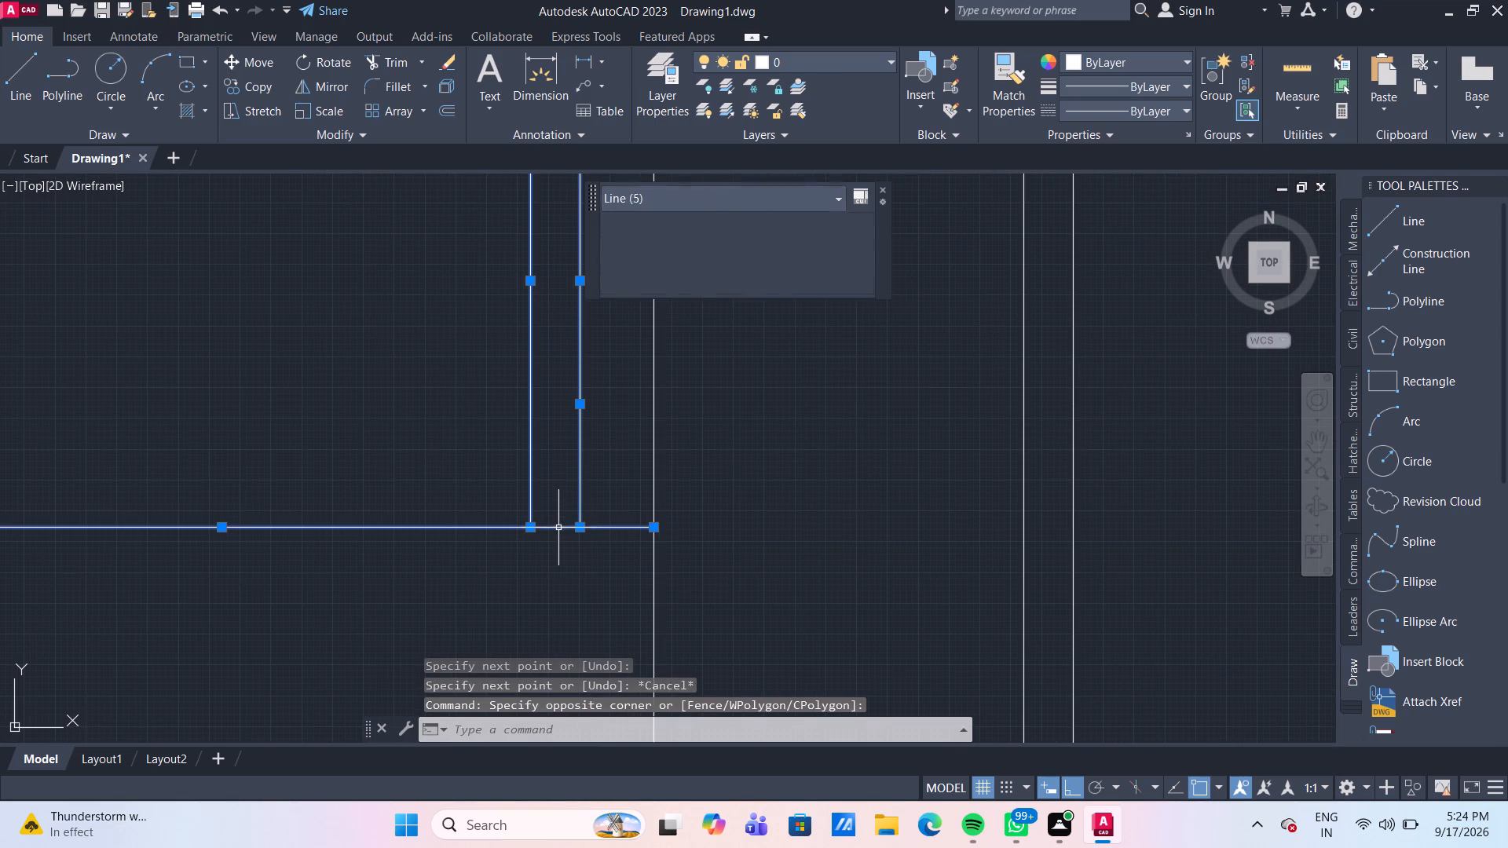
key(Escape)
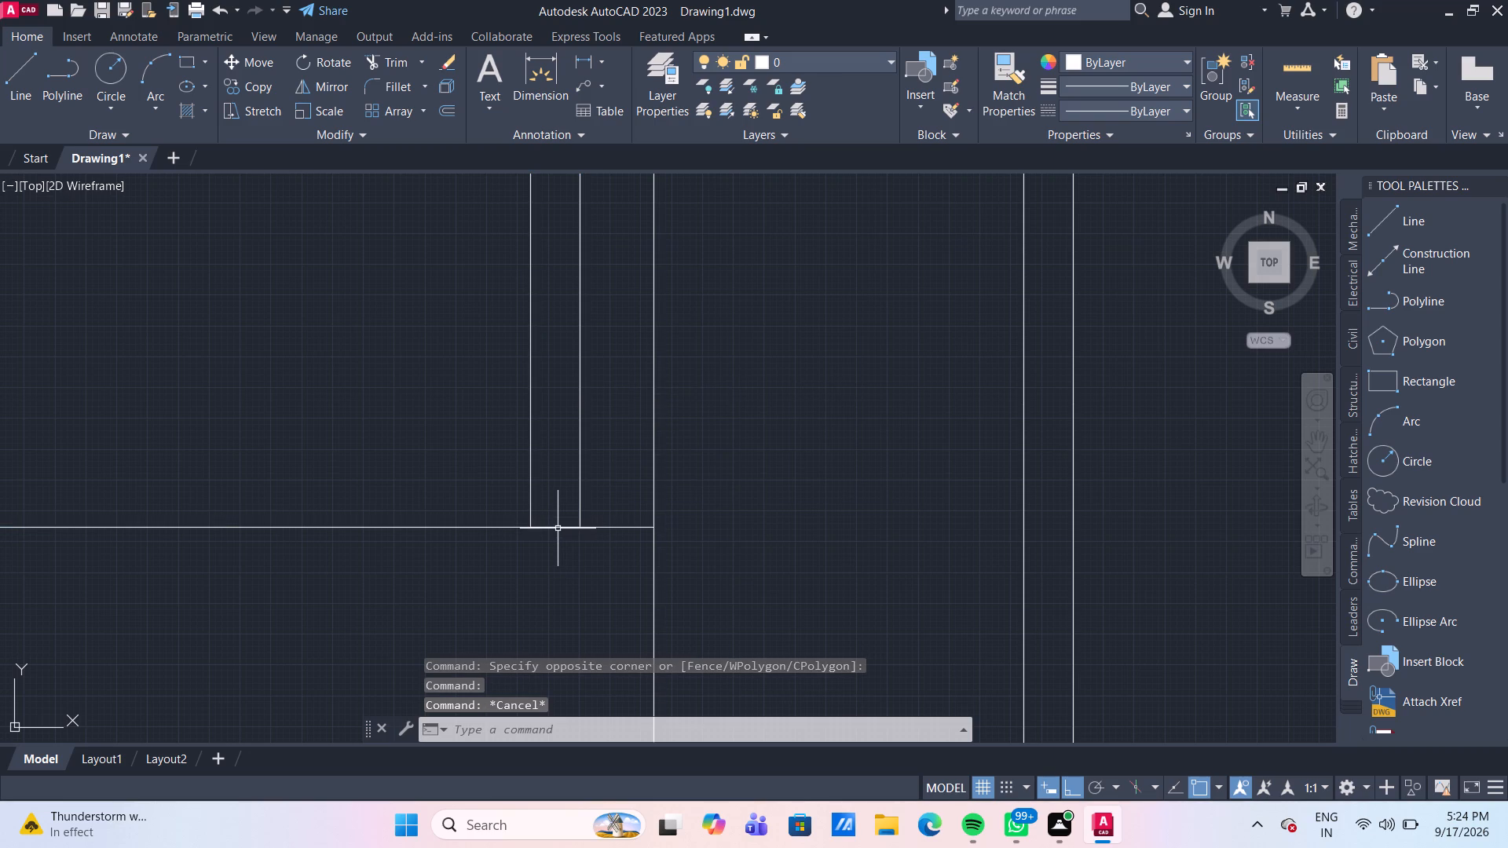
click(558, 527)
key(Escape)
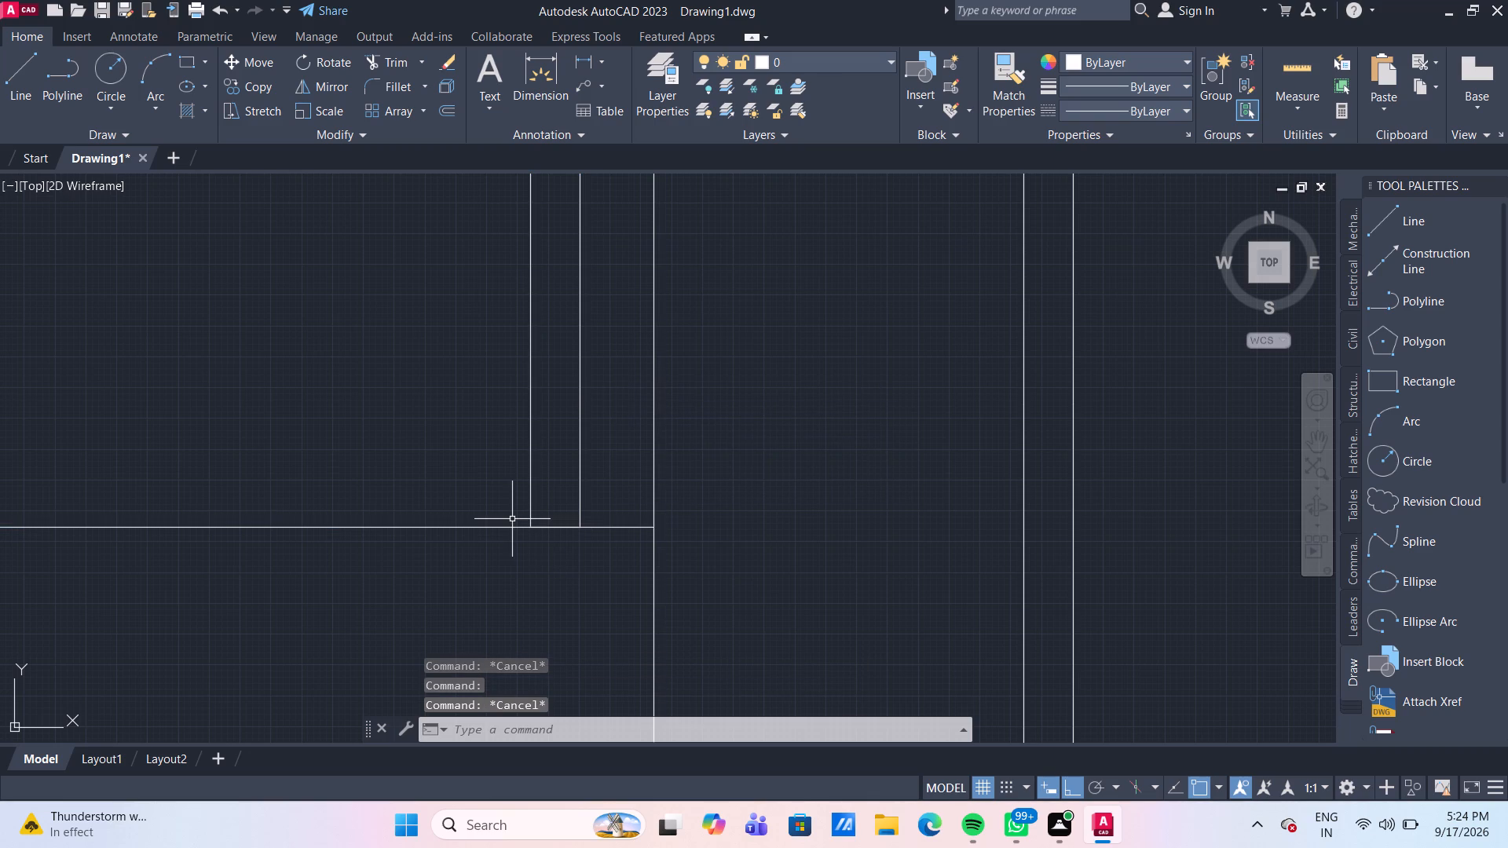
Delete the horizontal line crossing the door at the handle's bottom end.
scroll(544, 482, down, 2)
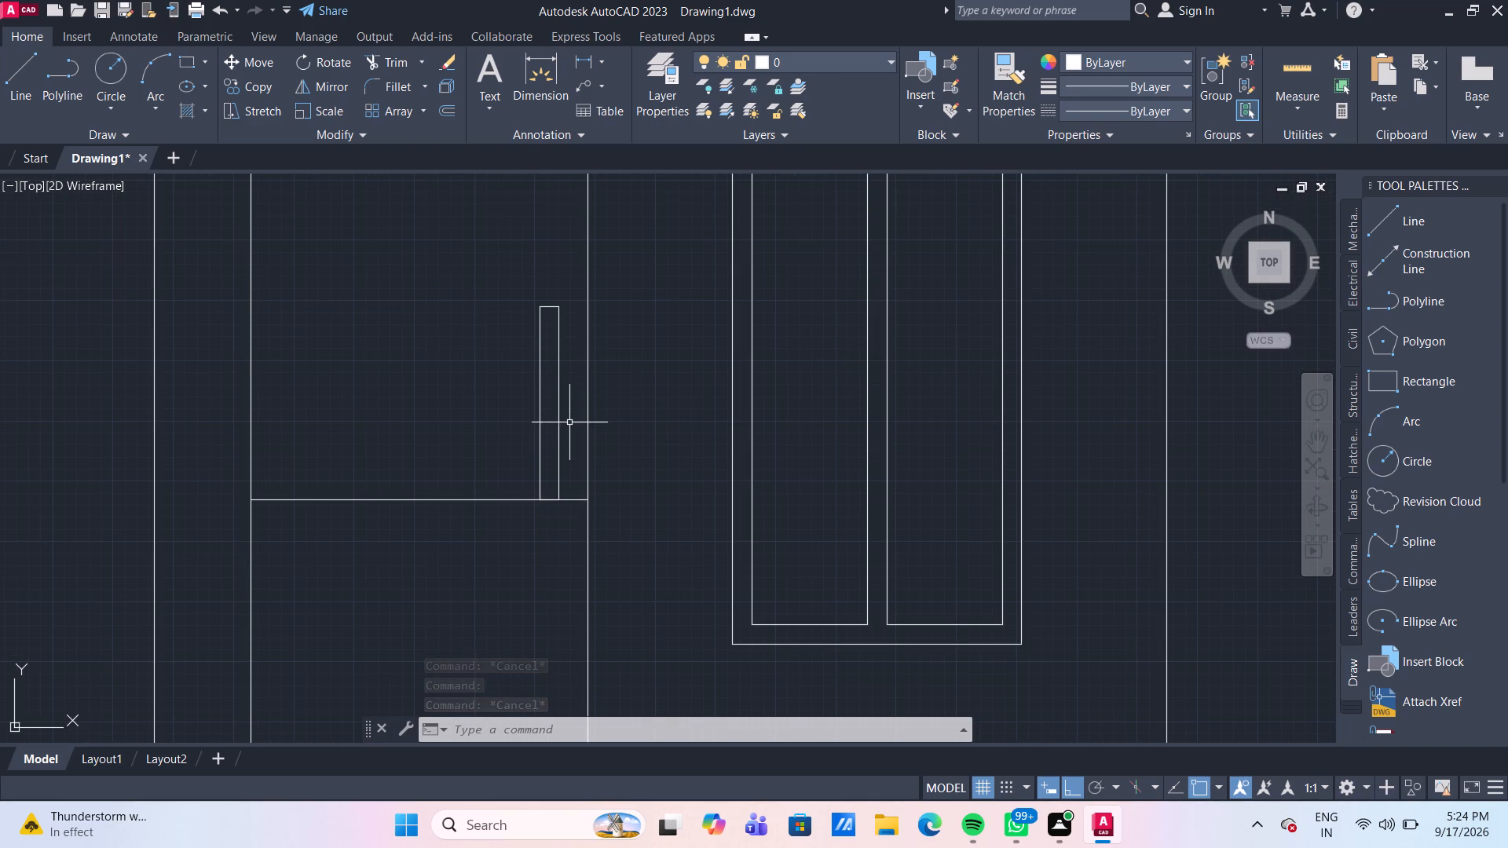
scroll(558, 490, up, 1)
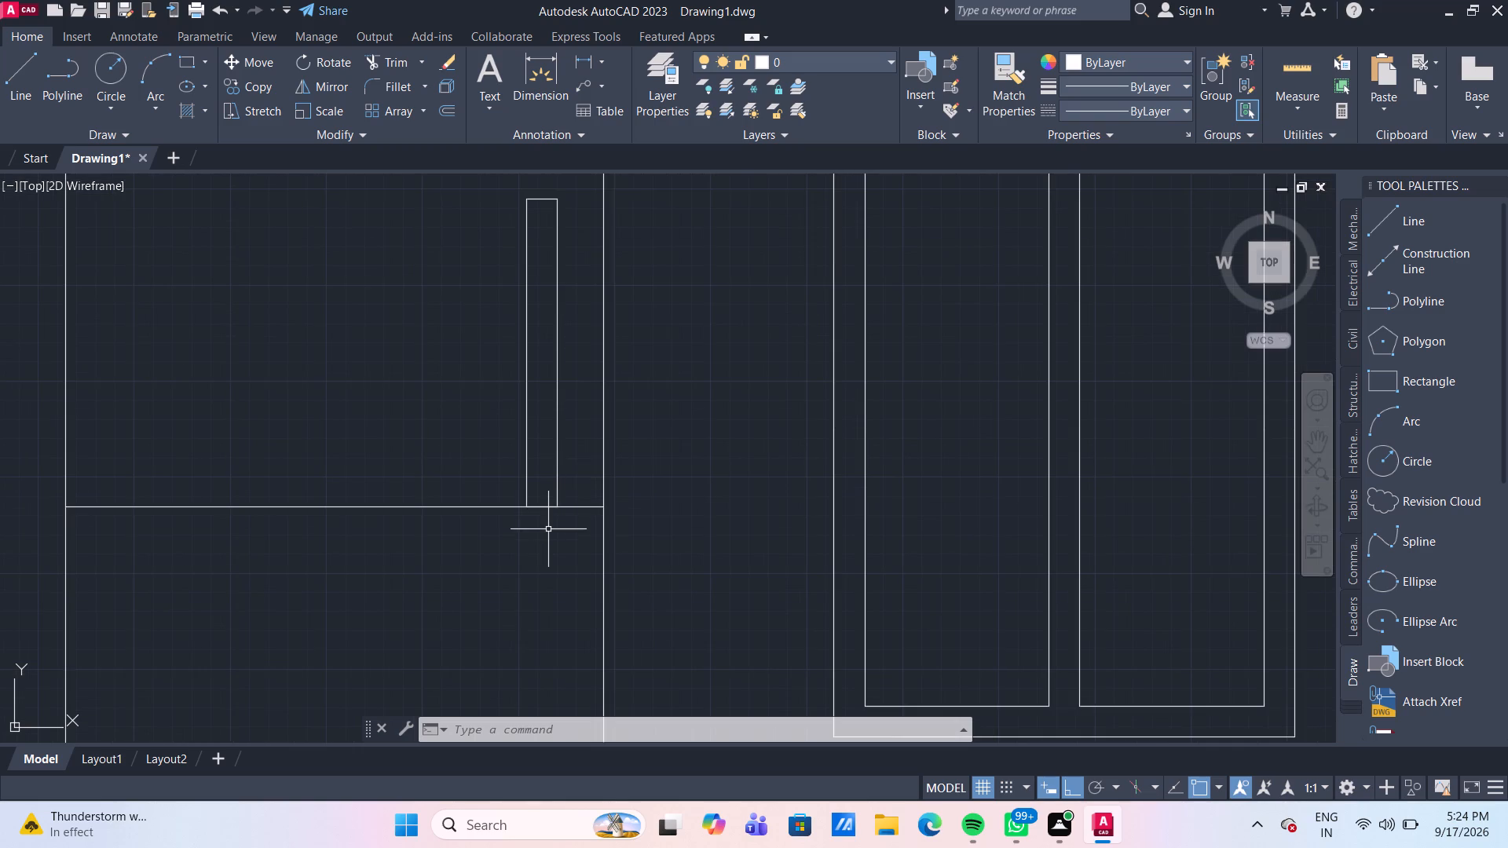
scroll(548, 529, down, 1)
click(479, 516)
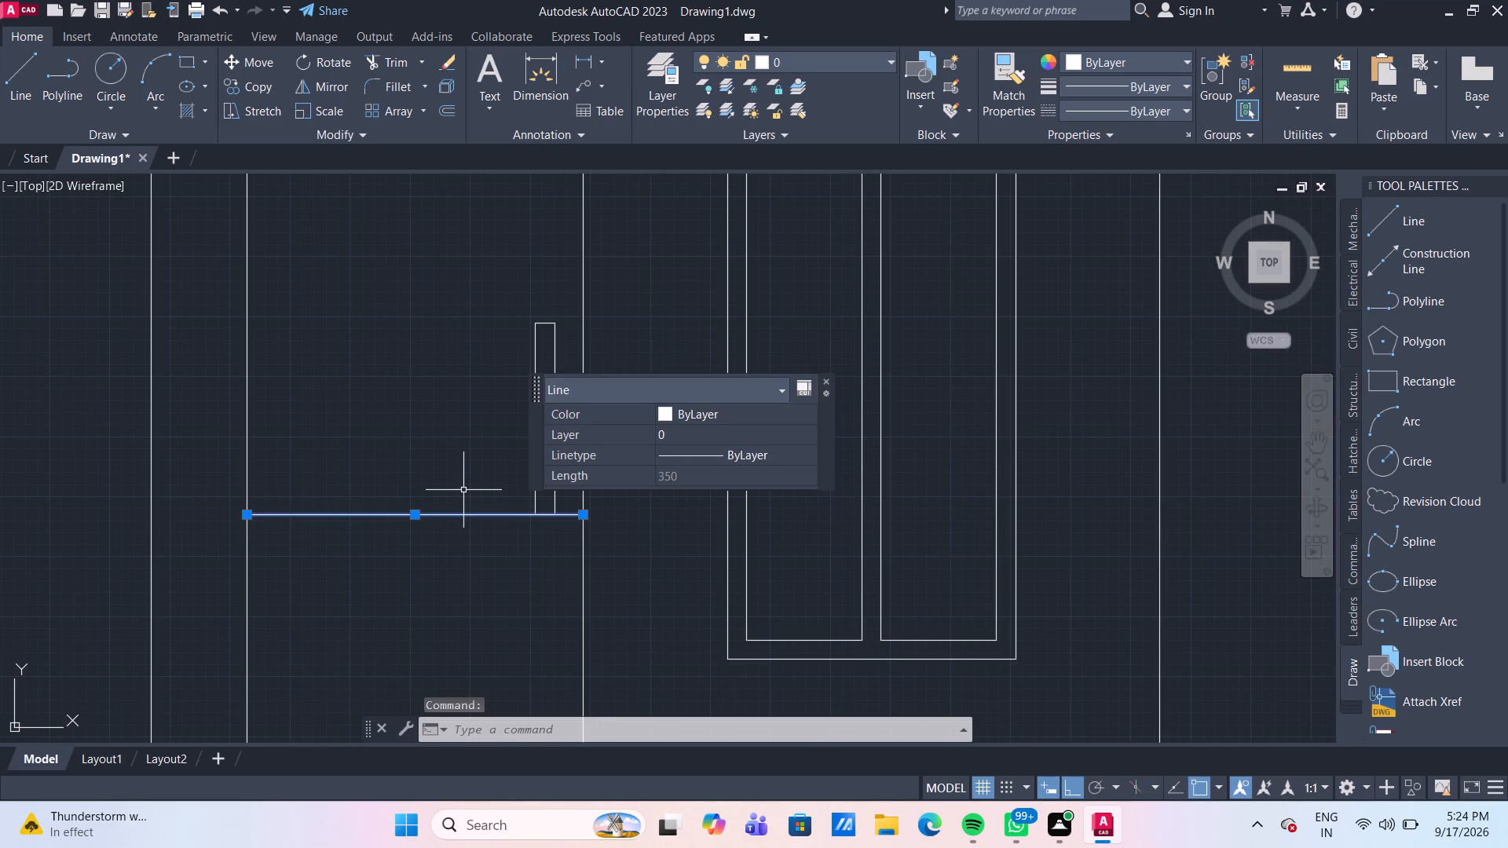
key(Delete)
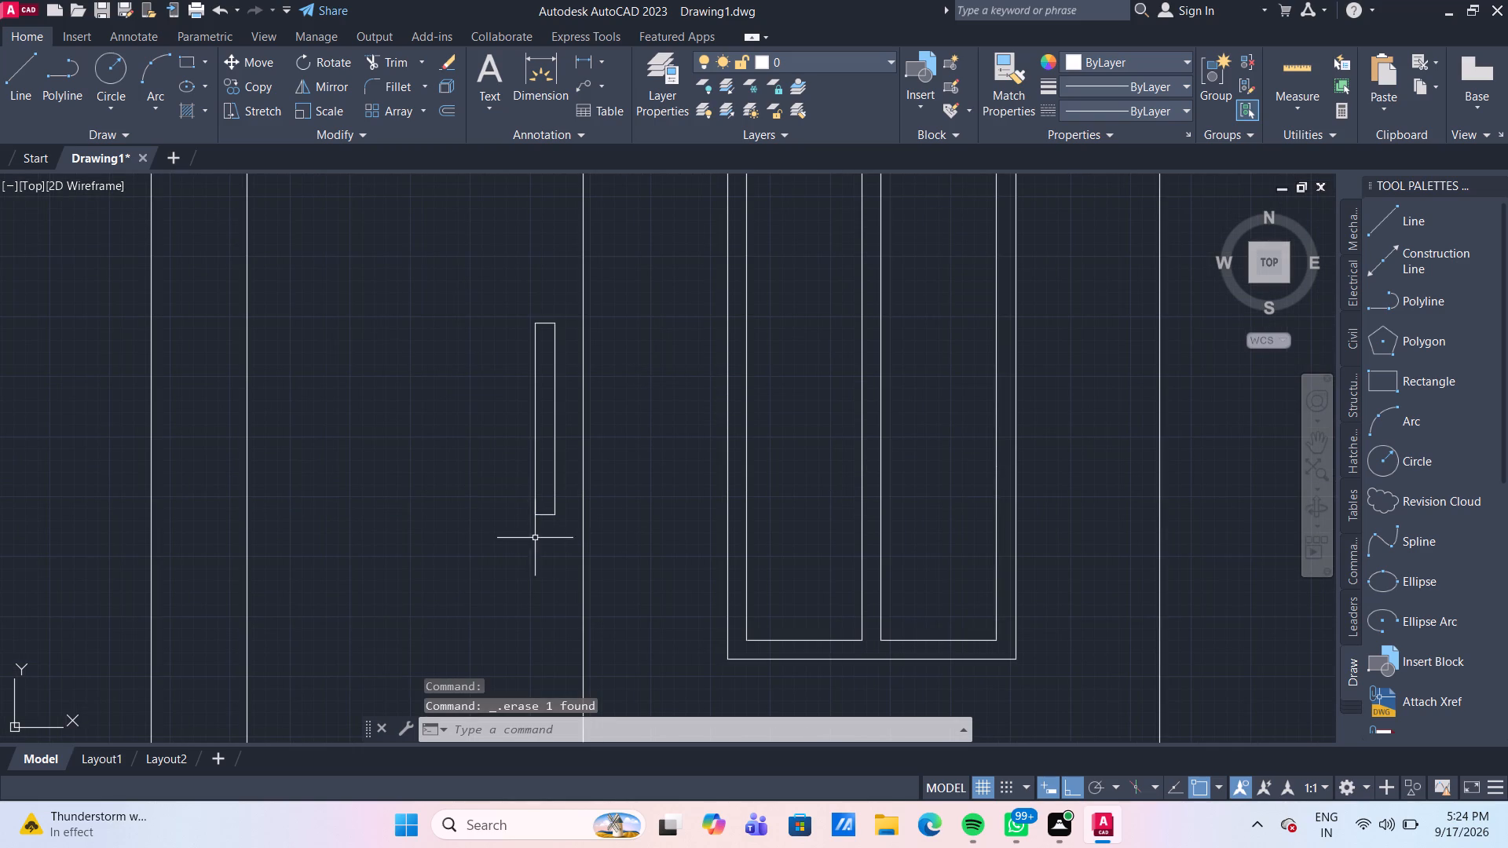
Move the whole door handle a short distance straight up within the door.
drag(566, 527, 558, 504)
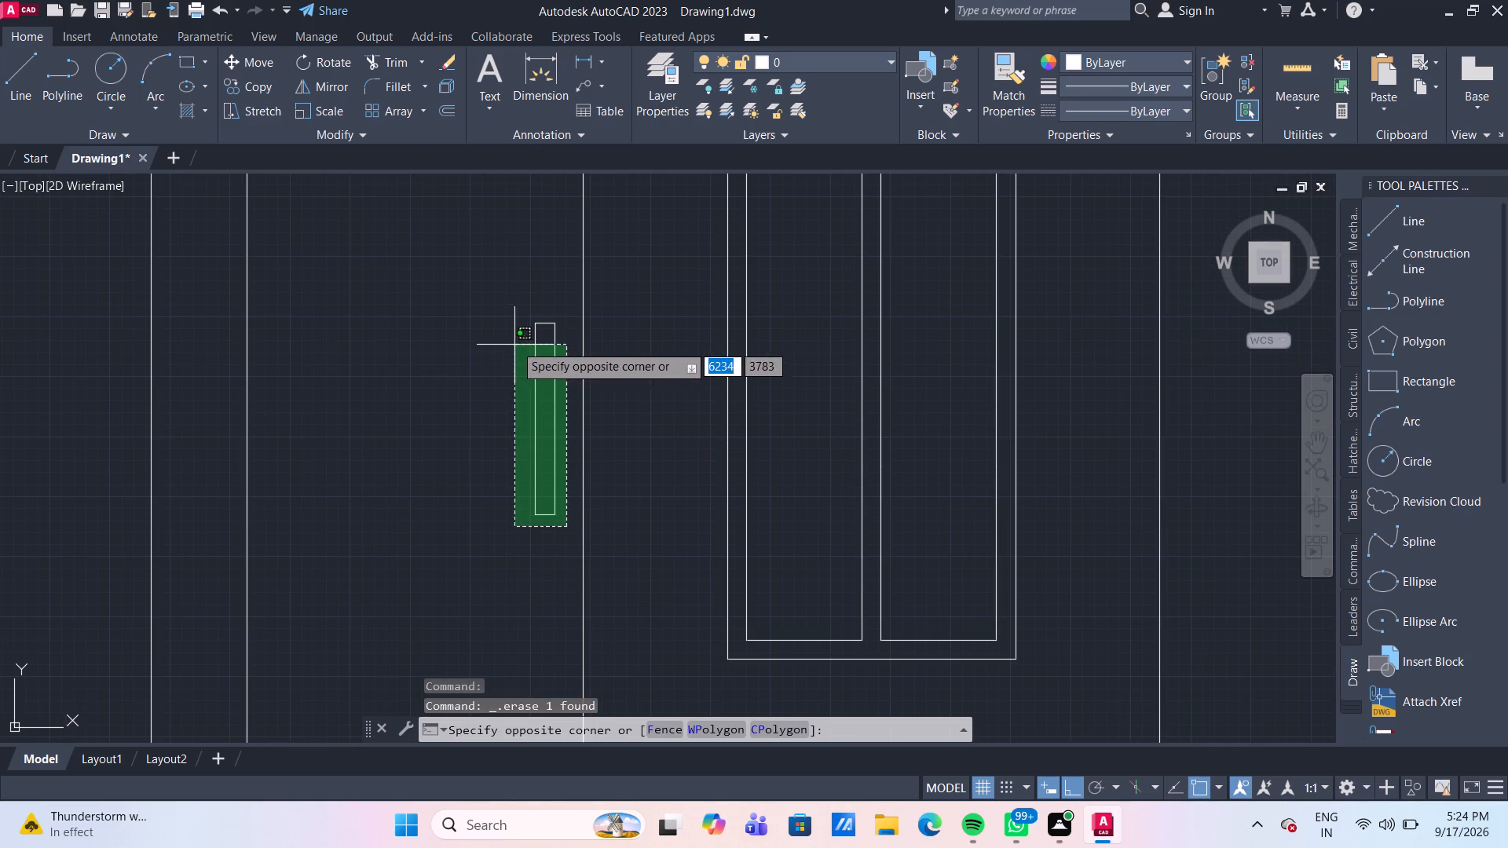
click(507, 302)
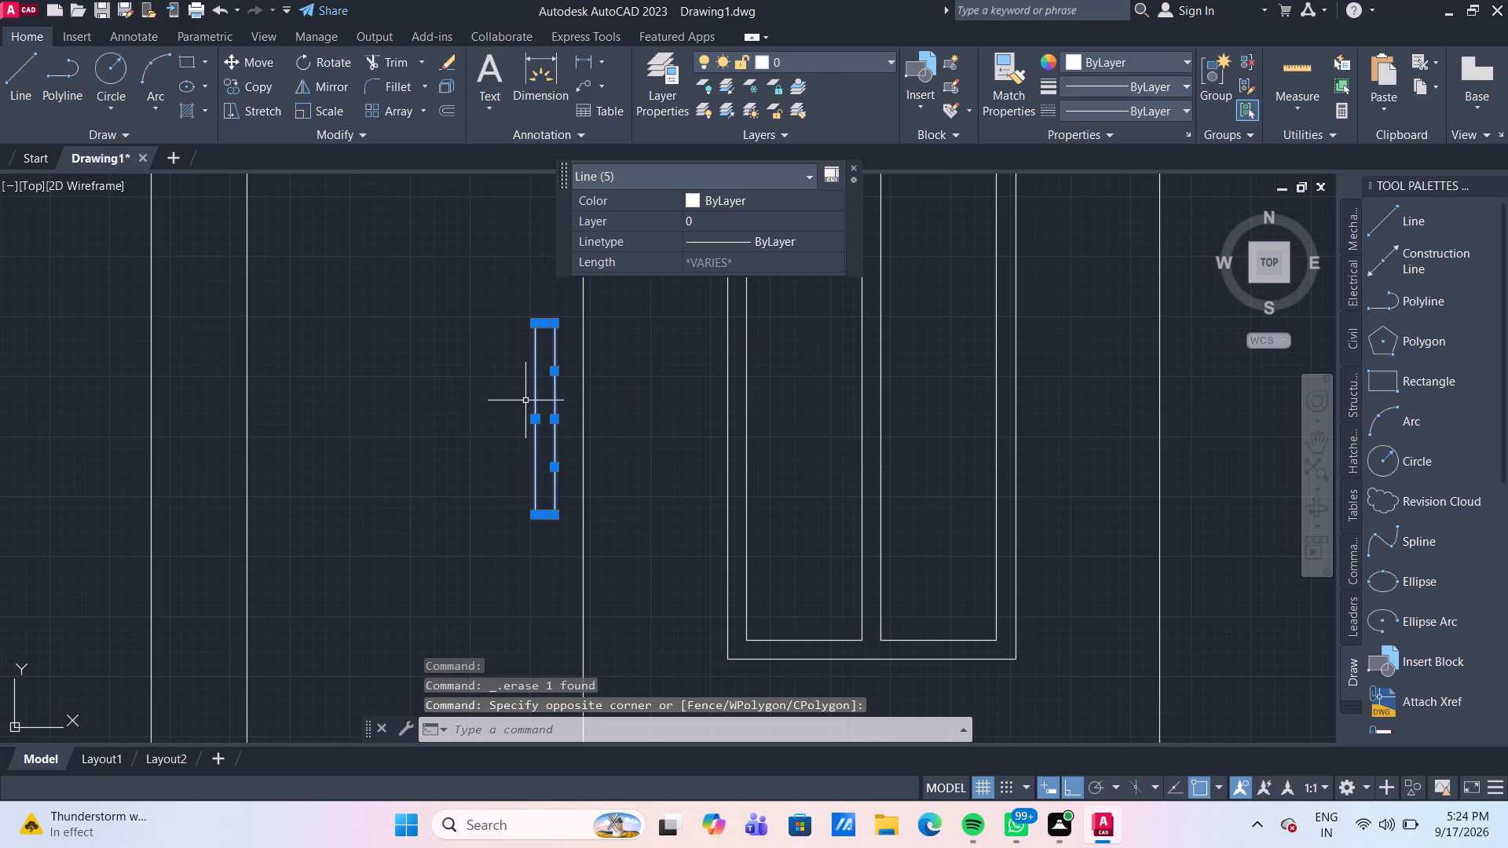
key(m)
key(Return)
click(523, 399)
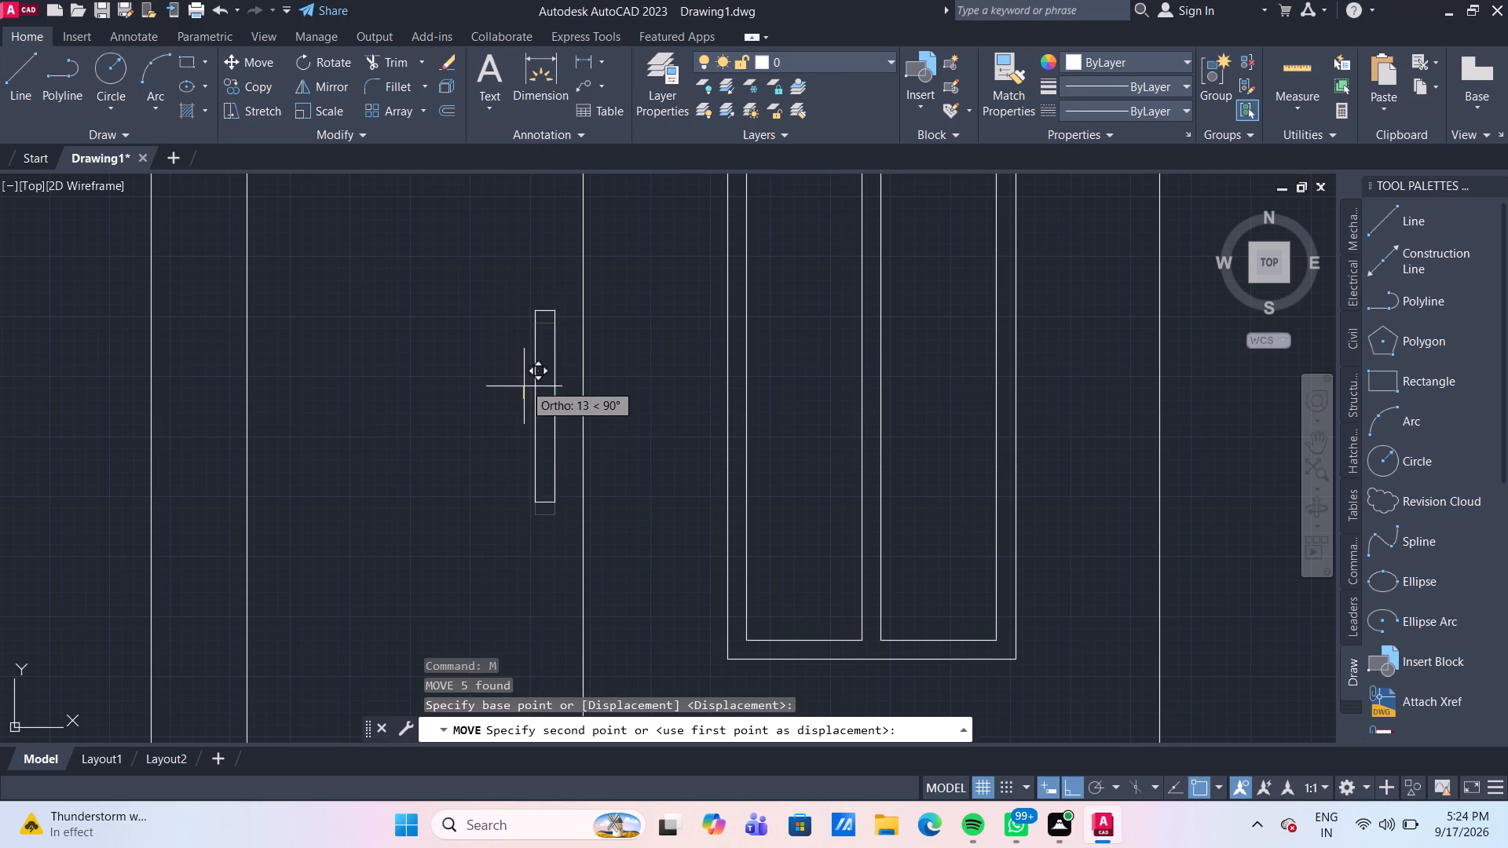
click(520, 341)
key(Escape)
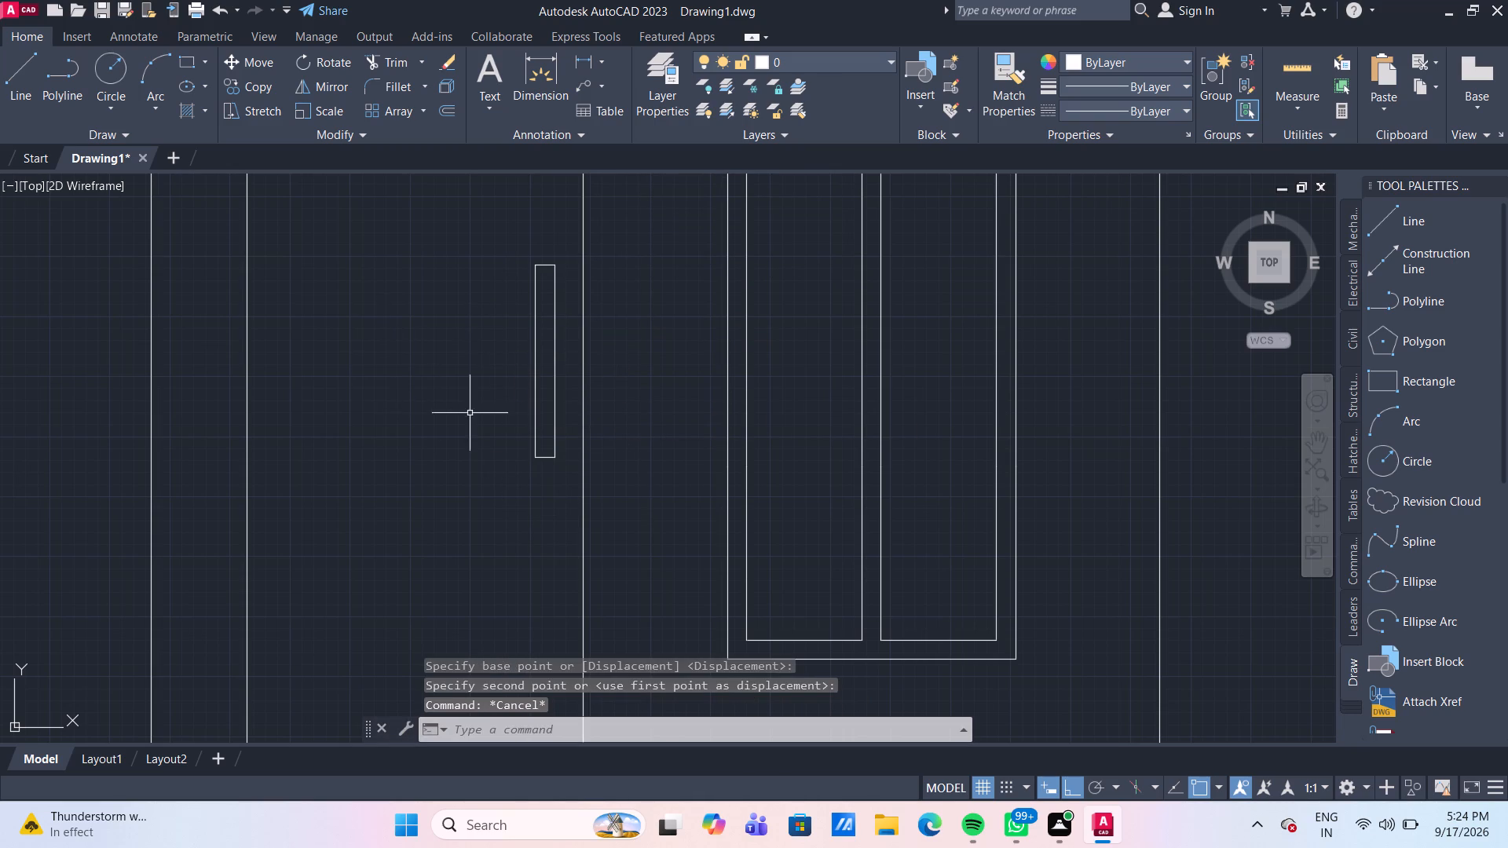
Draw a horizontal guide line from the midpoint of the door's right edge leftward into the door.
click(22, 89)
scroll(353, 473, down, 2)
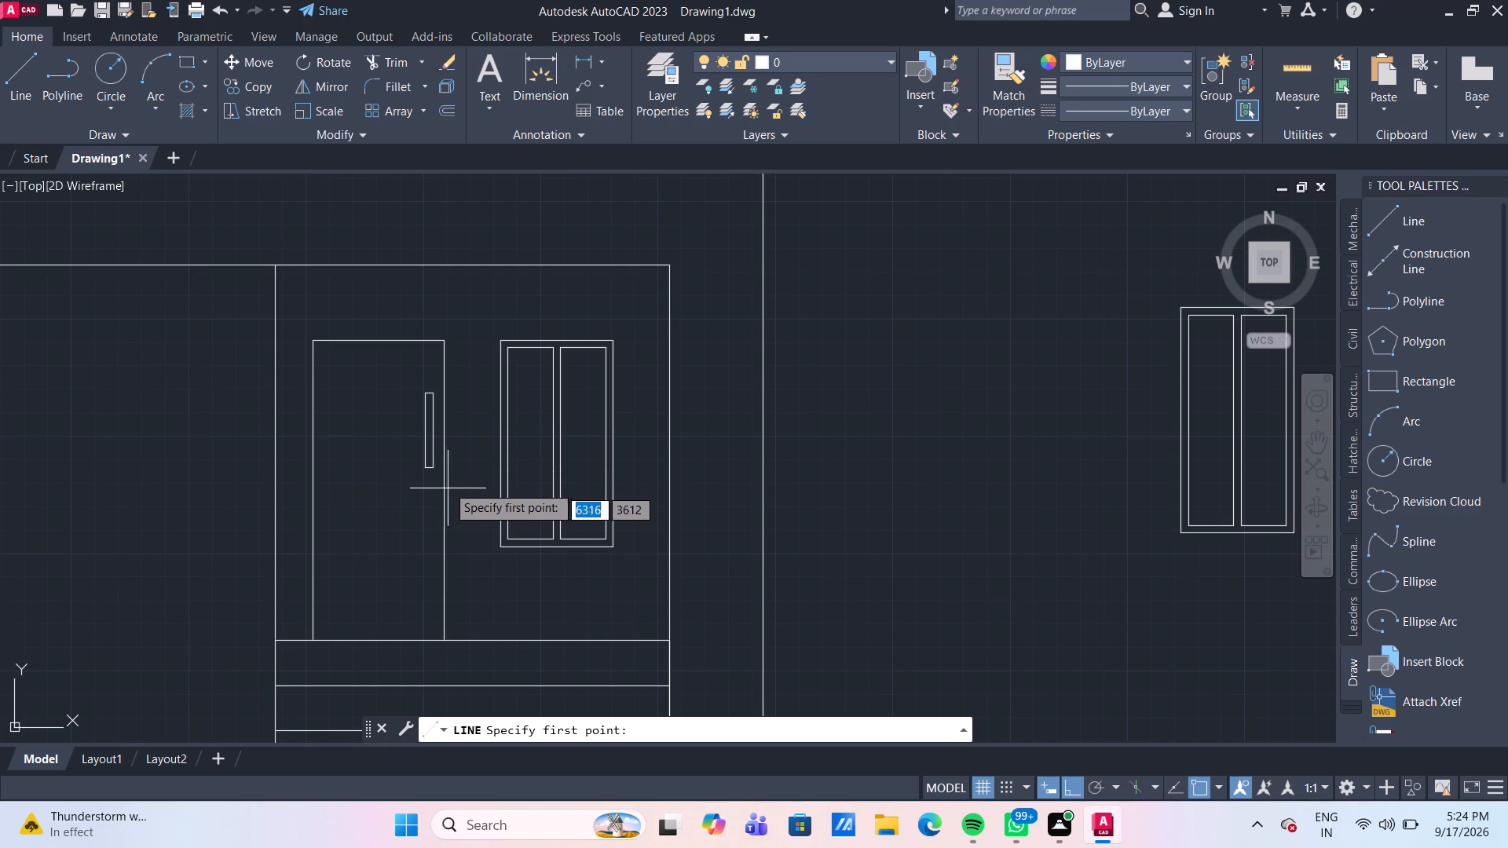
click(441, 490)
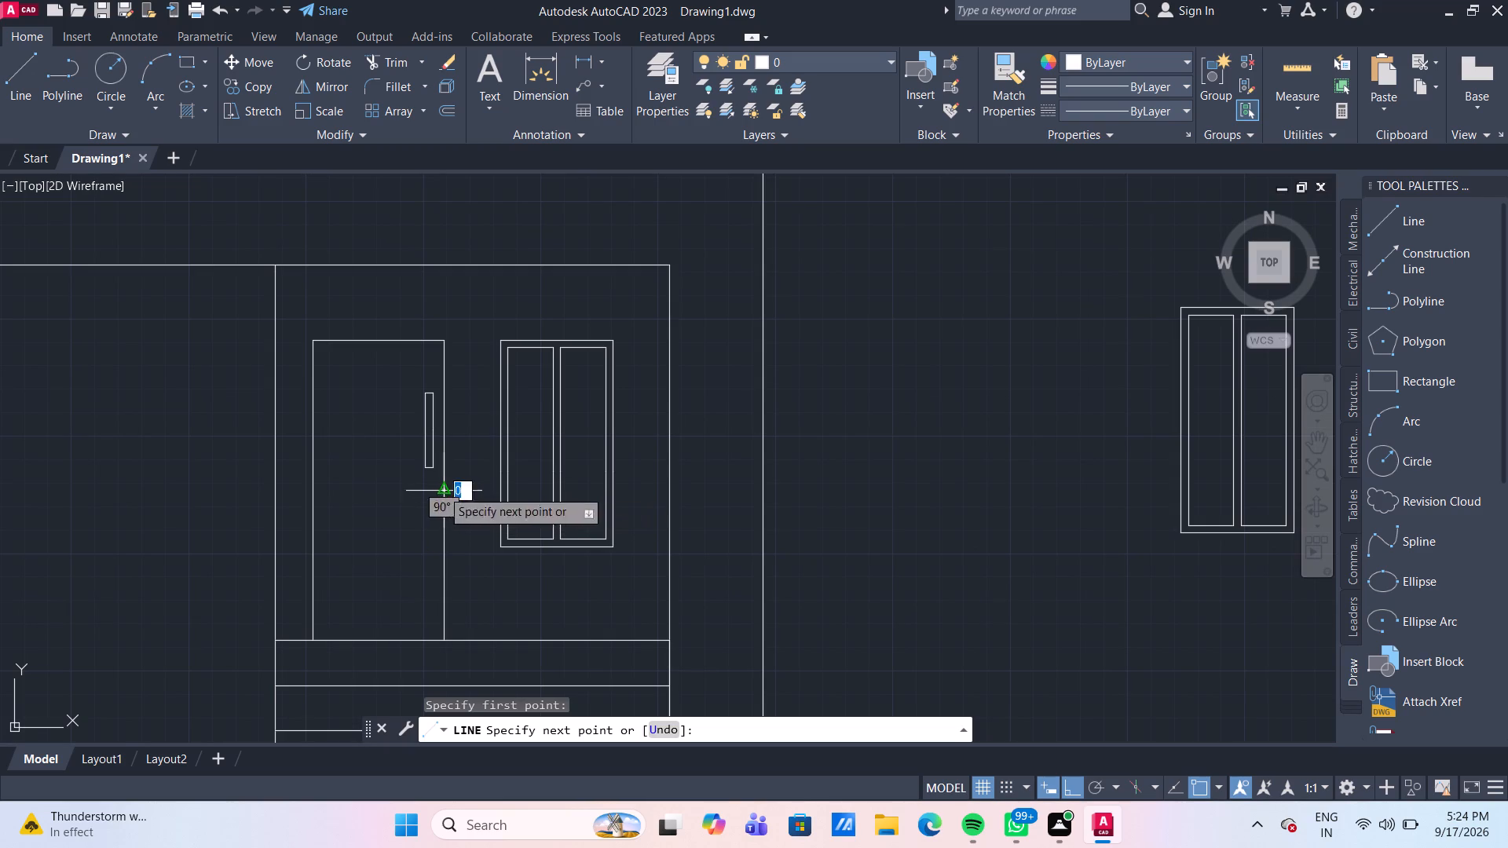
click(341, 480)
key(Escape)
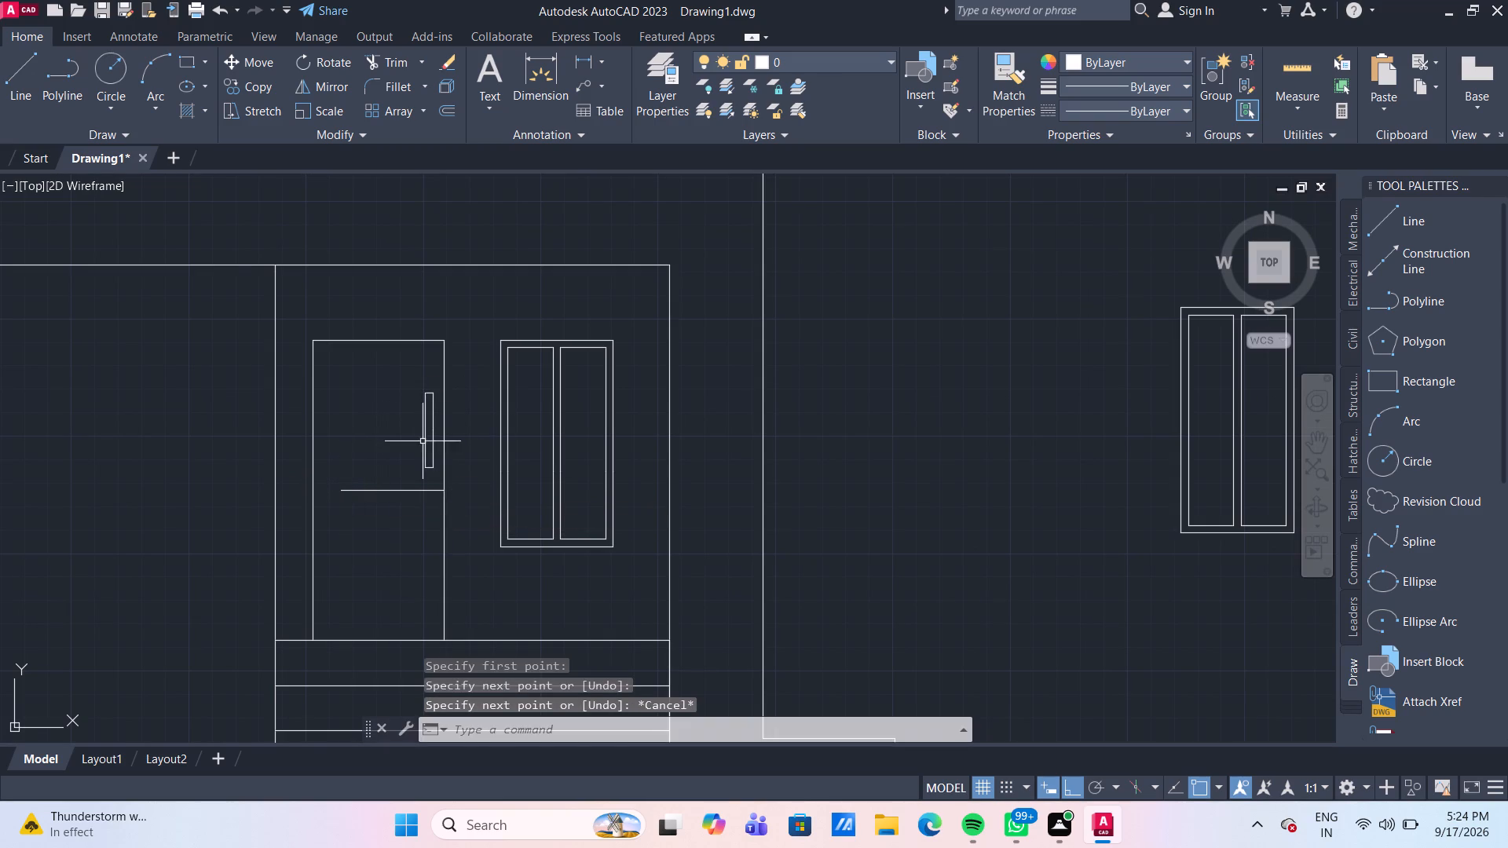
Move the door handle straight down so that its mid-height sits on the horizontal guide line.
scroll(426, 464, up, 1)
drag(441, 483, 437, 469)
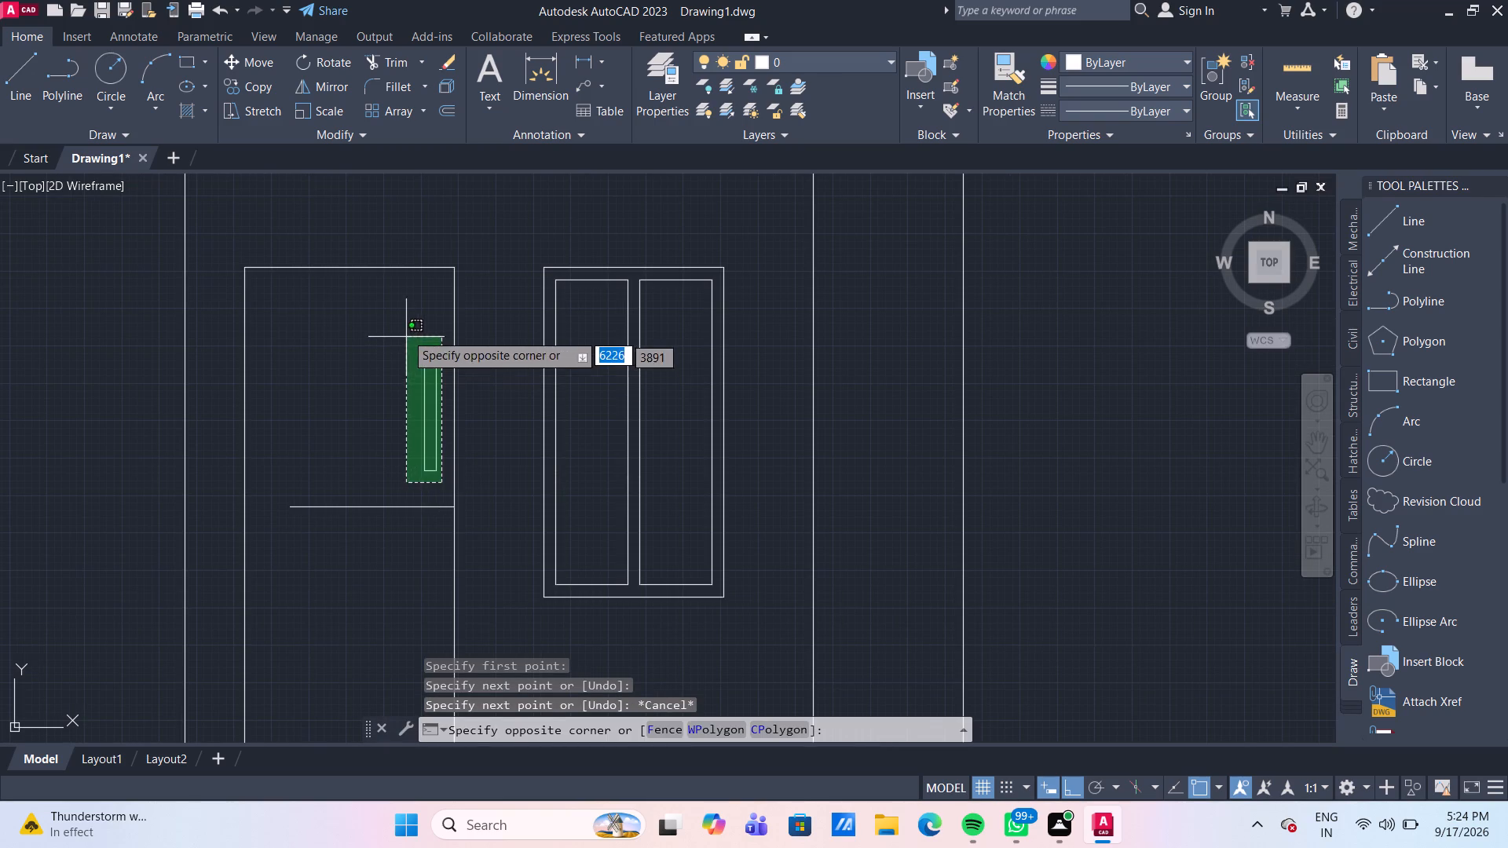
click(402, 328)
key(m)
key(Return)
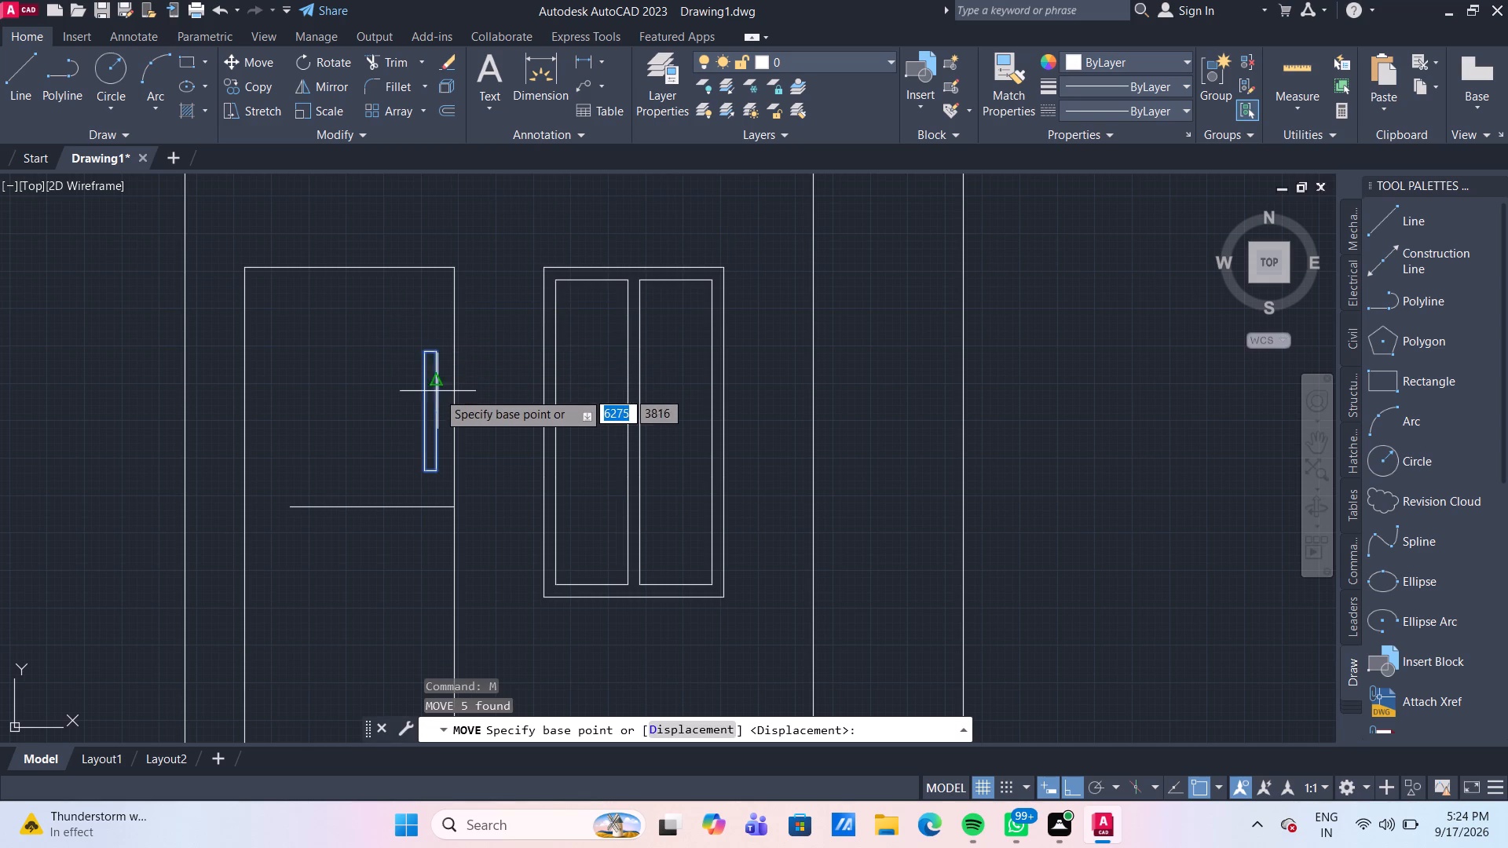
click(439, 412)
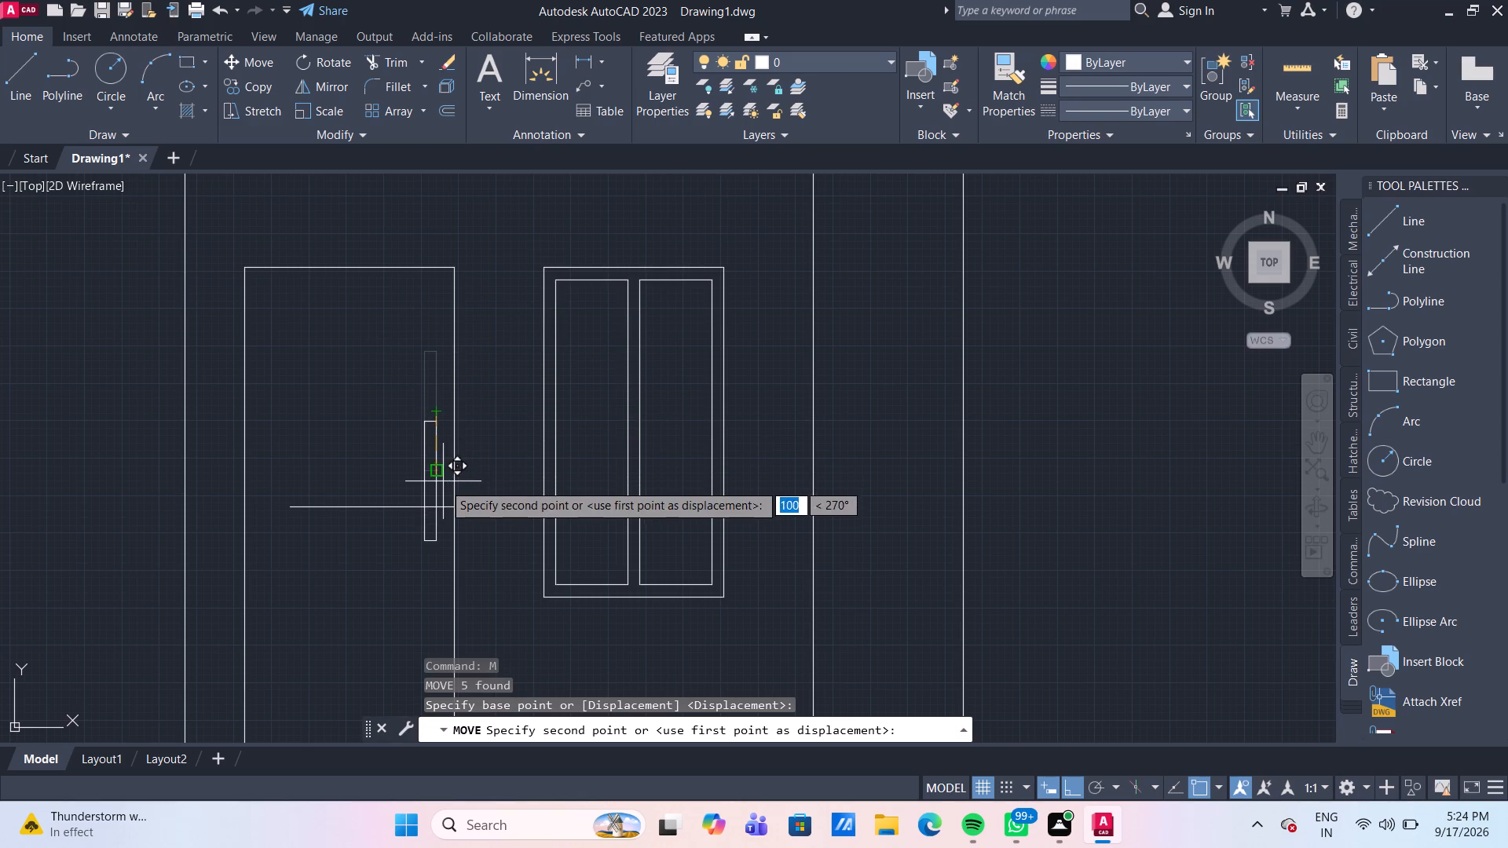
click(441, 506)
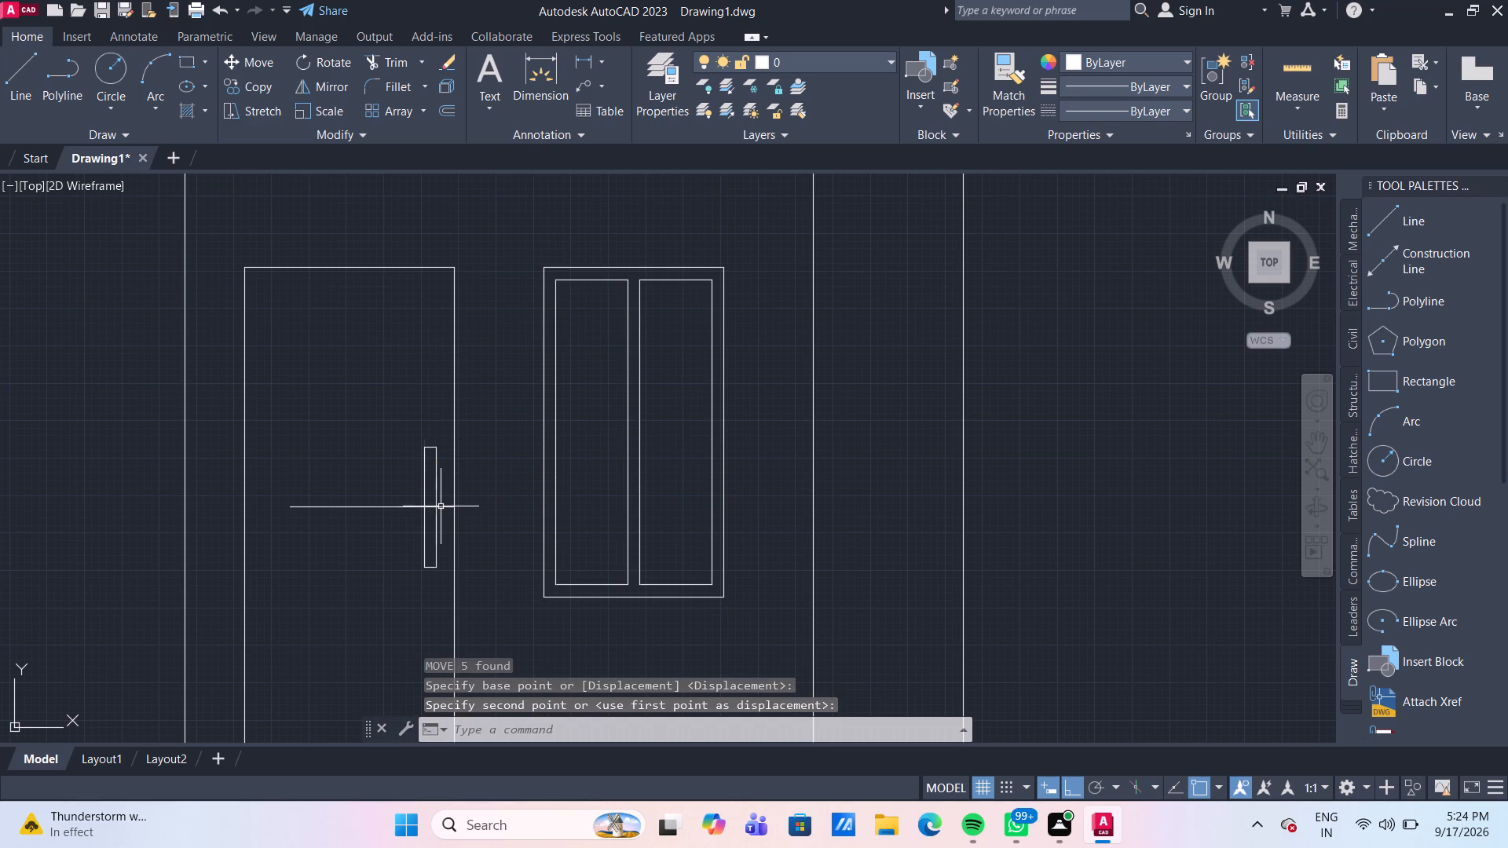
Delete the horizontal guide line at the door's mid-height.
click(352, 510)
key(Delete)
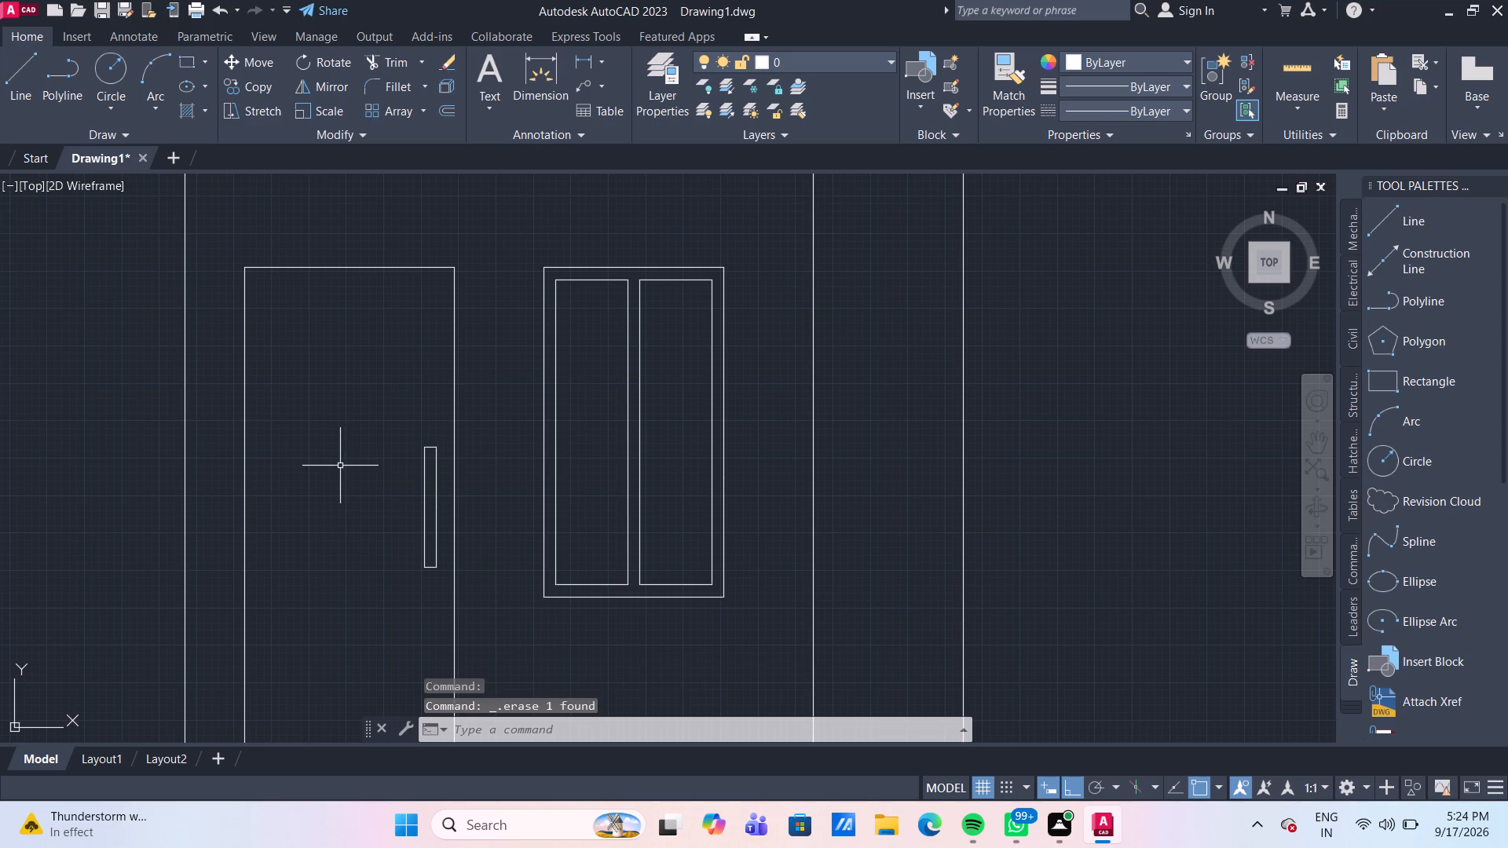
Offset the left edge of the upper storey's inner square 100 mm inward.
scroll(444, 459, down, 2)
scroll(505, 506, down, 2)
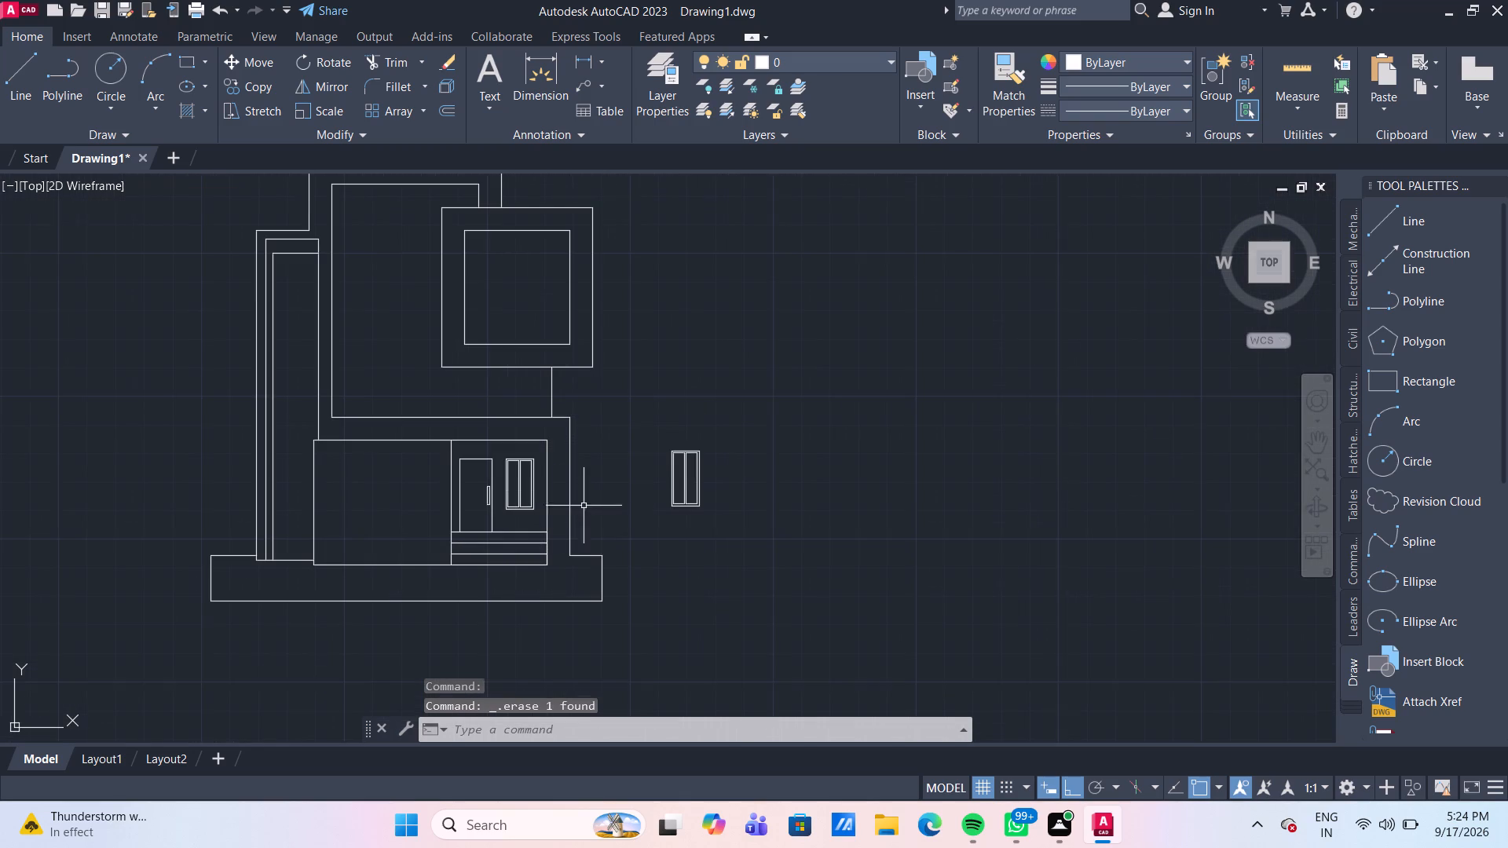
scroll(816, 510, up, 1)
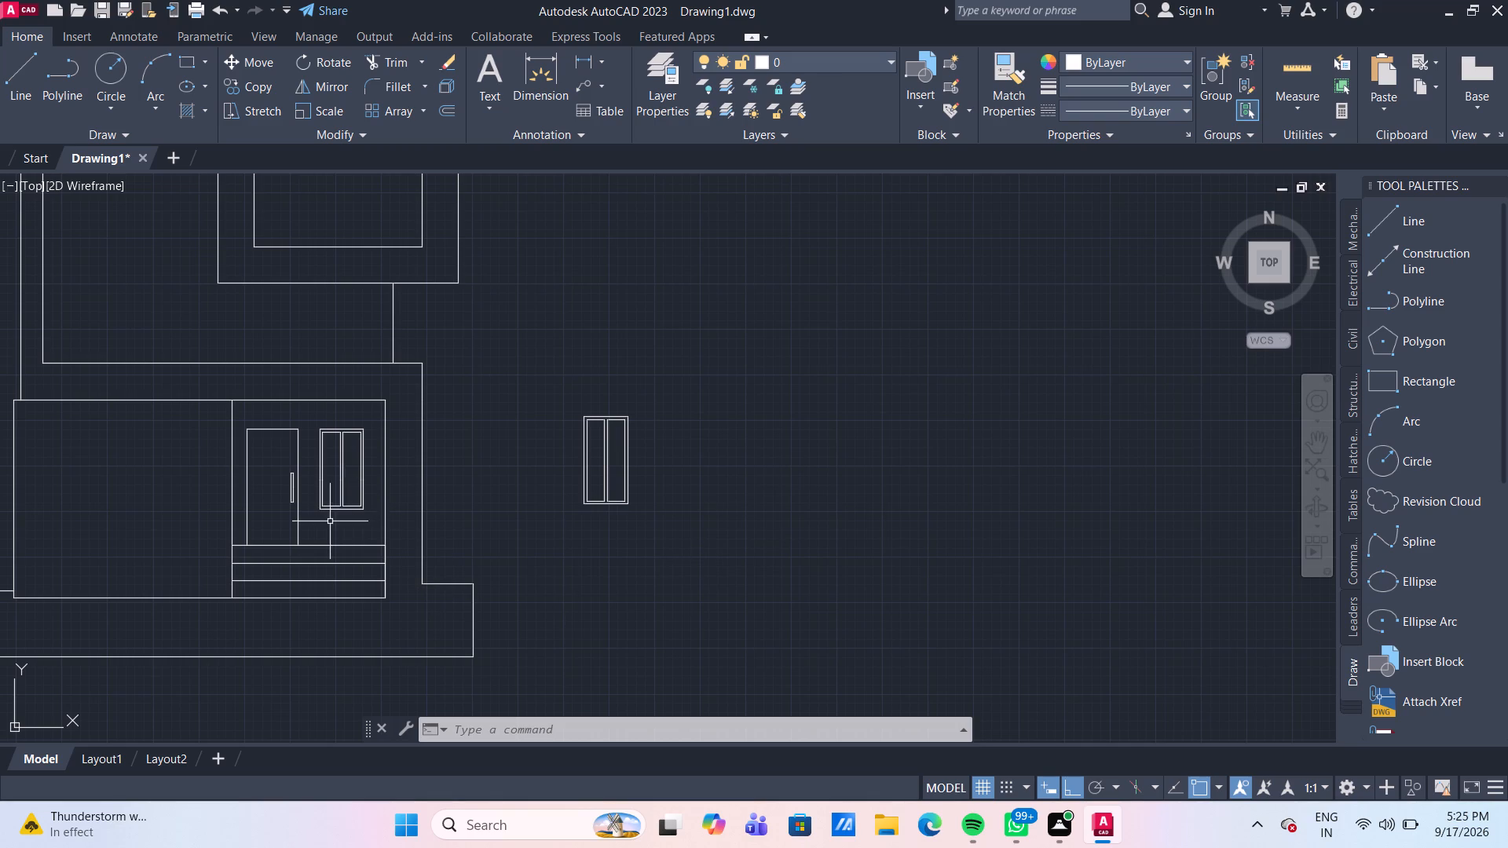
scroll(330, 521, up, 1)
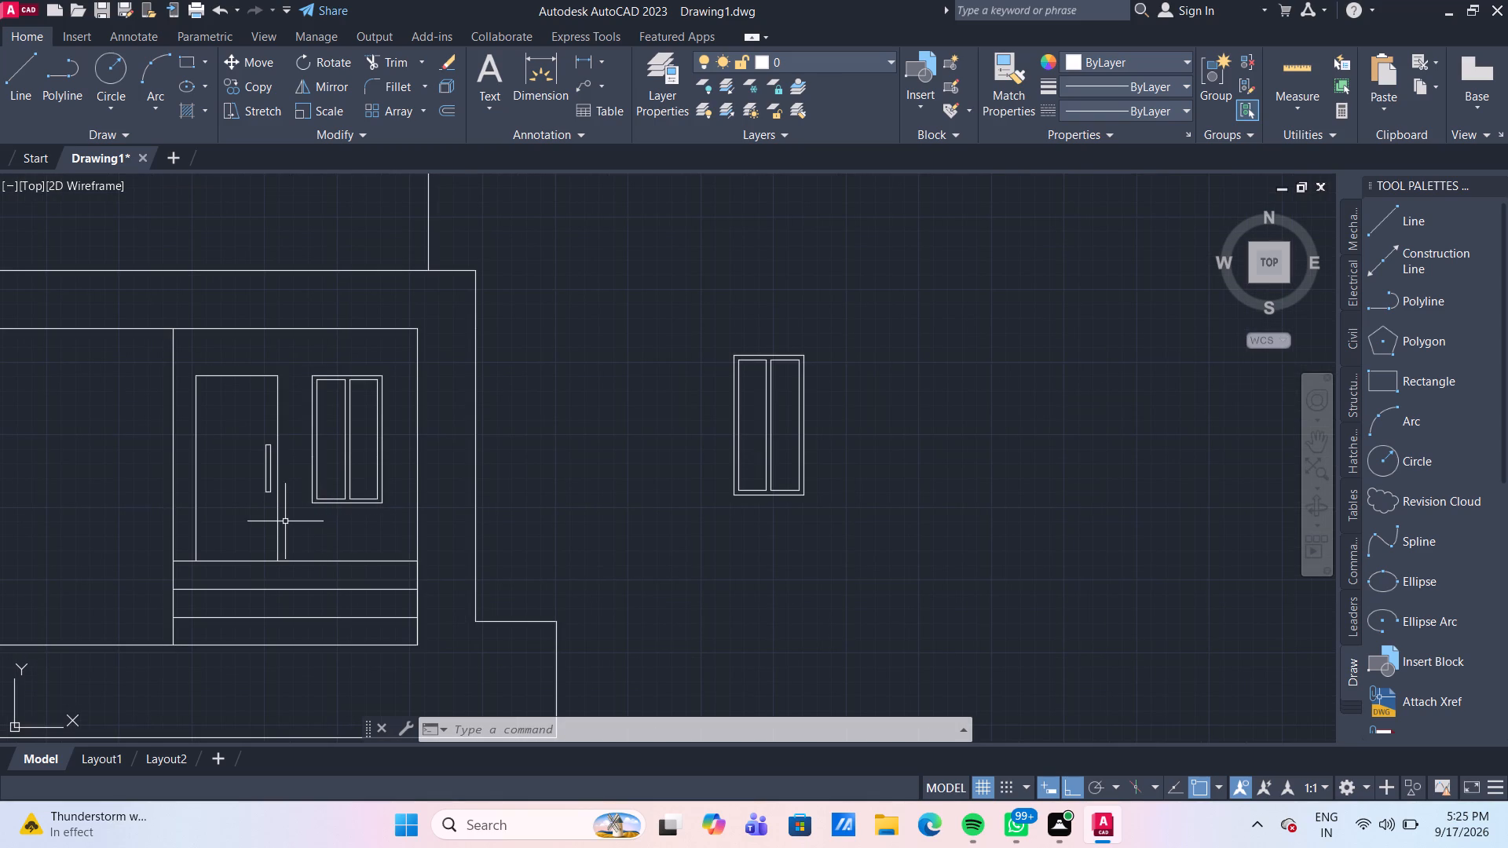
scroll(285, 521, down, 2)
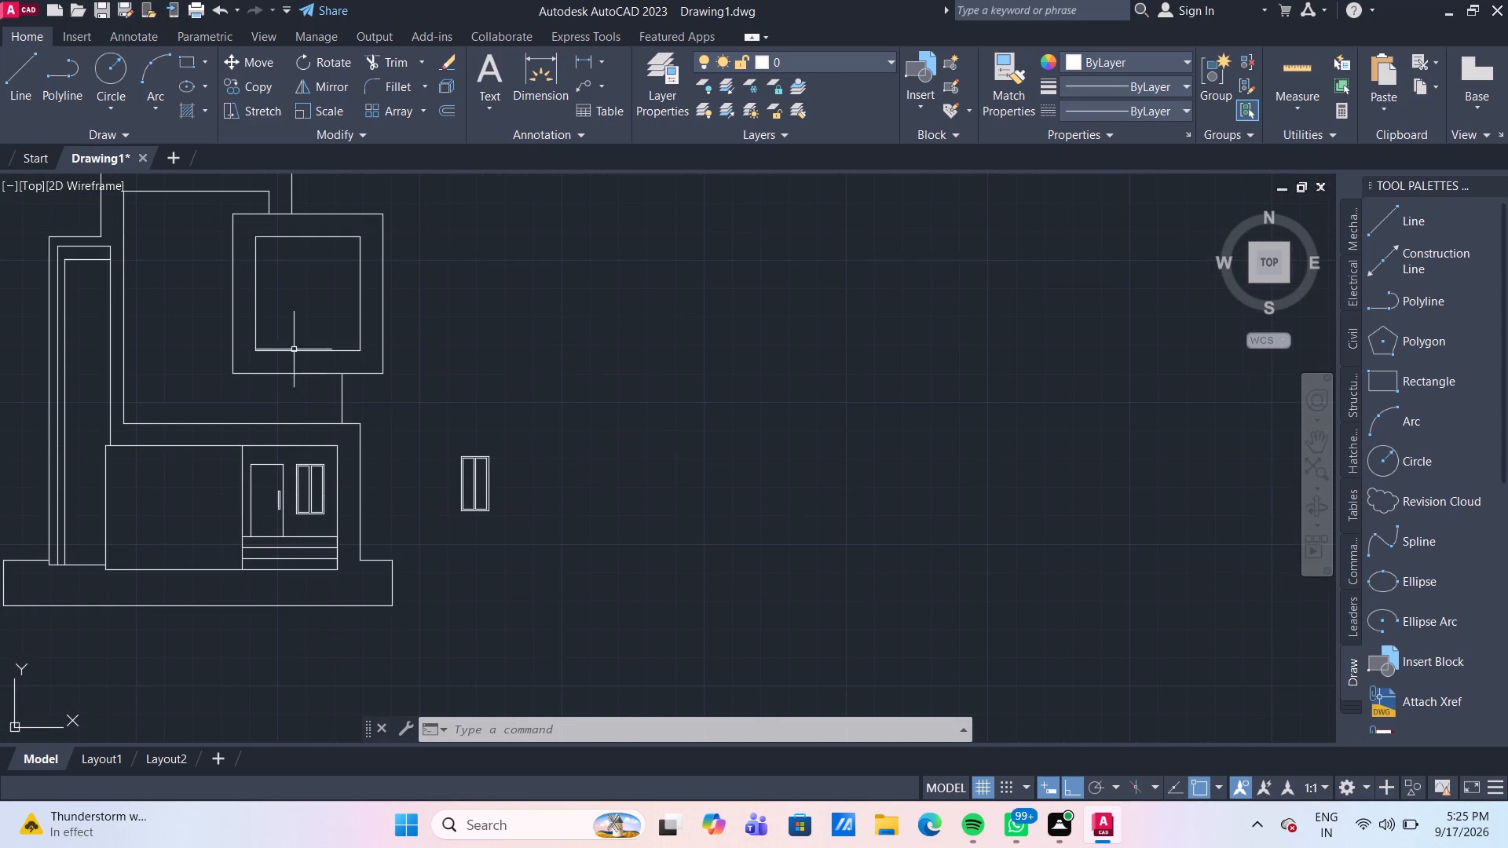
scroll(289, 337, up, 1)
middle_drag(289, 337, 335, 392)
middle_drag(336, 331, 365, 348)
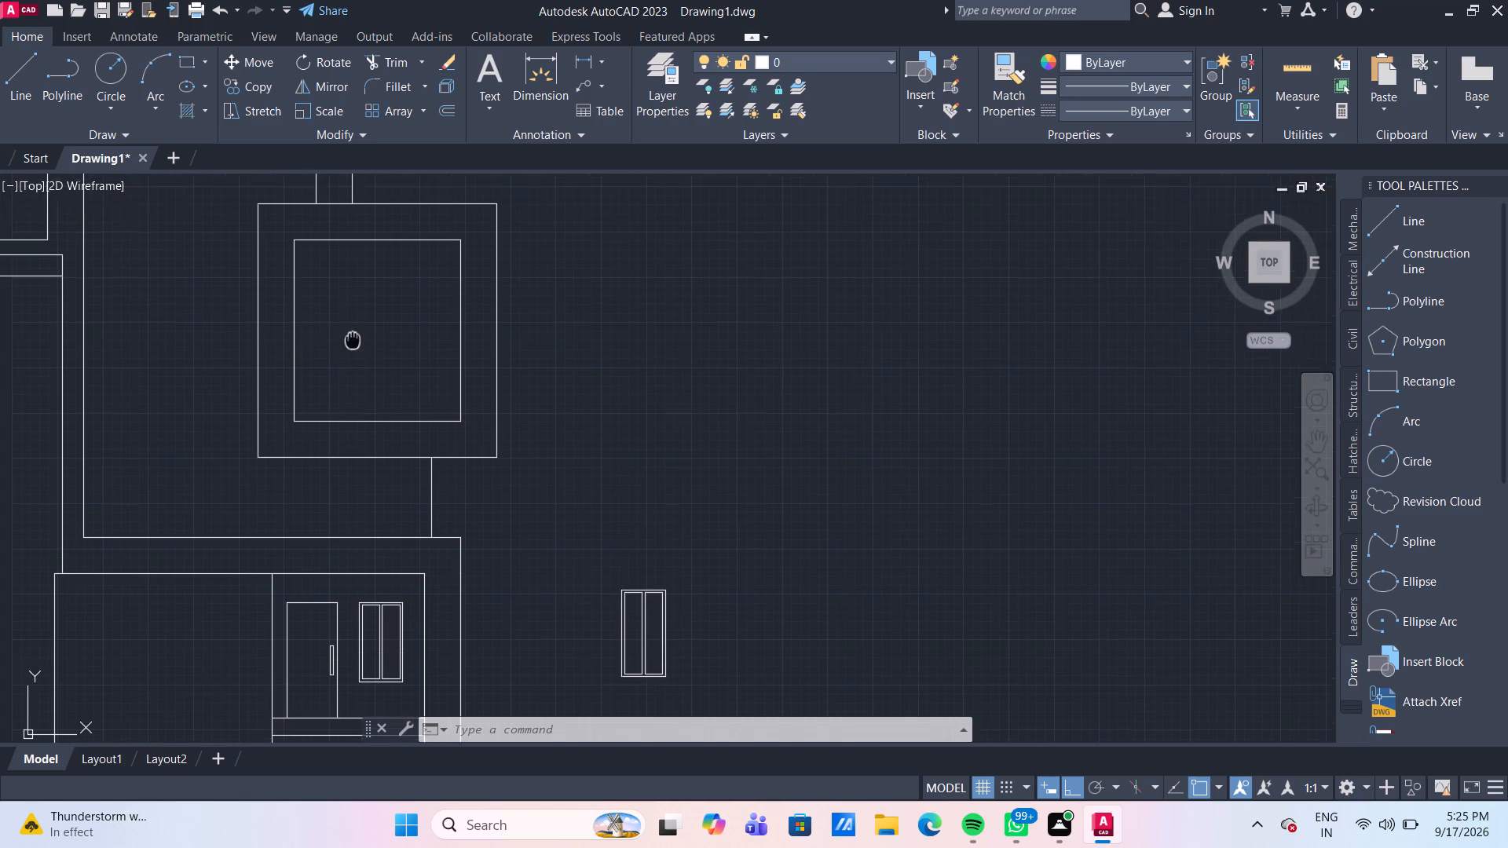
middle_drag(365, 348, 357, 373)
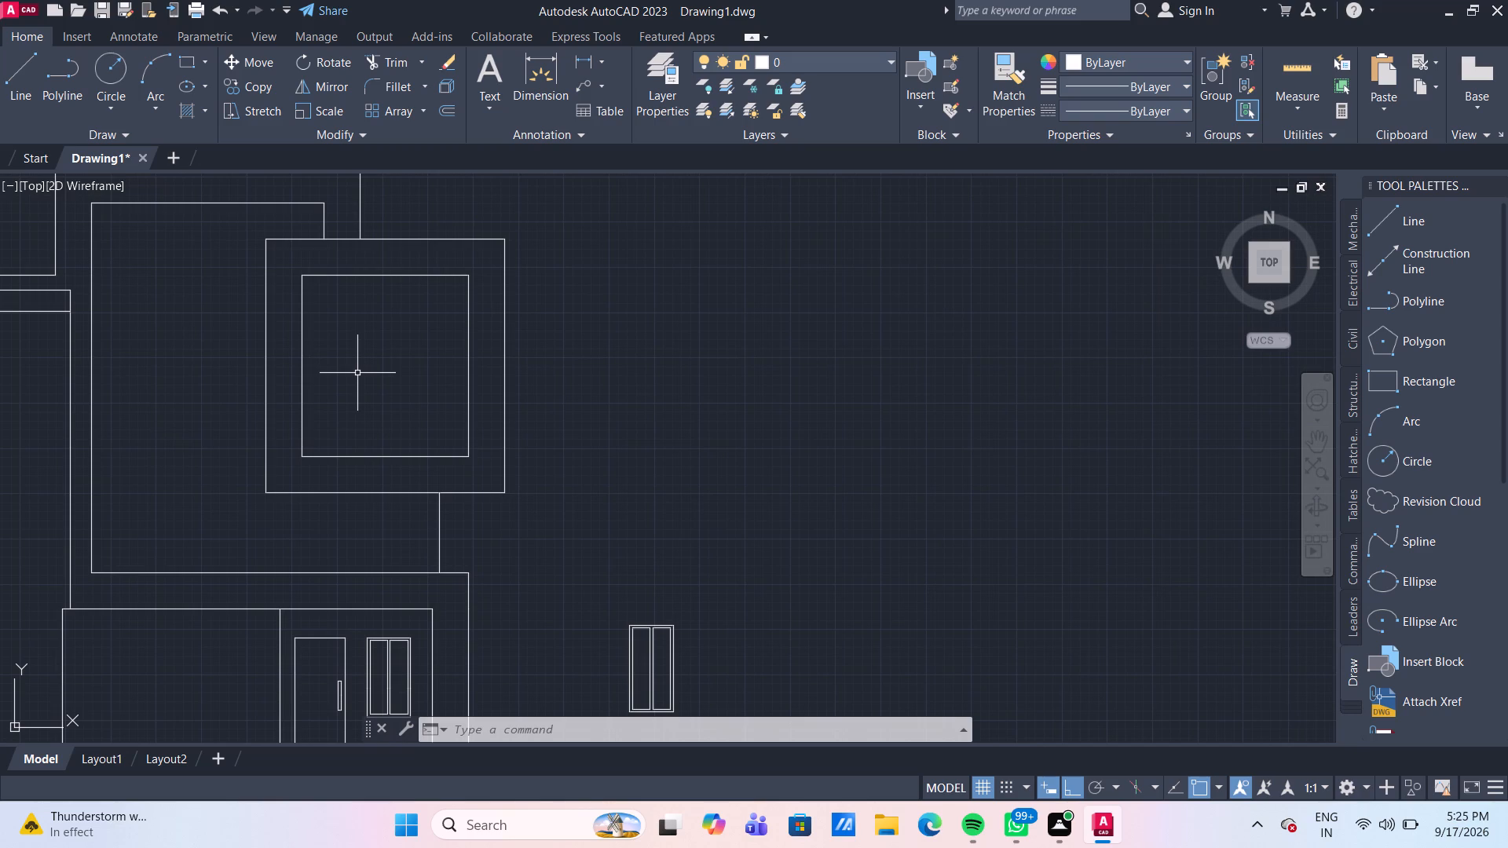
key(o)
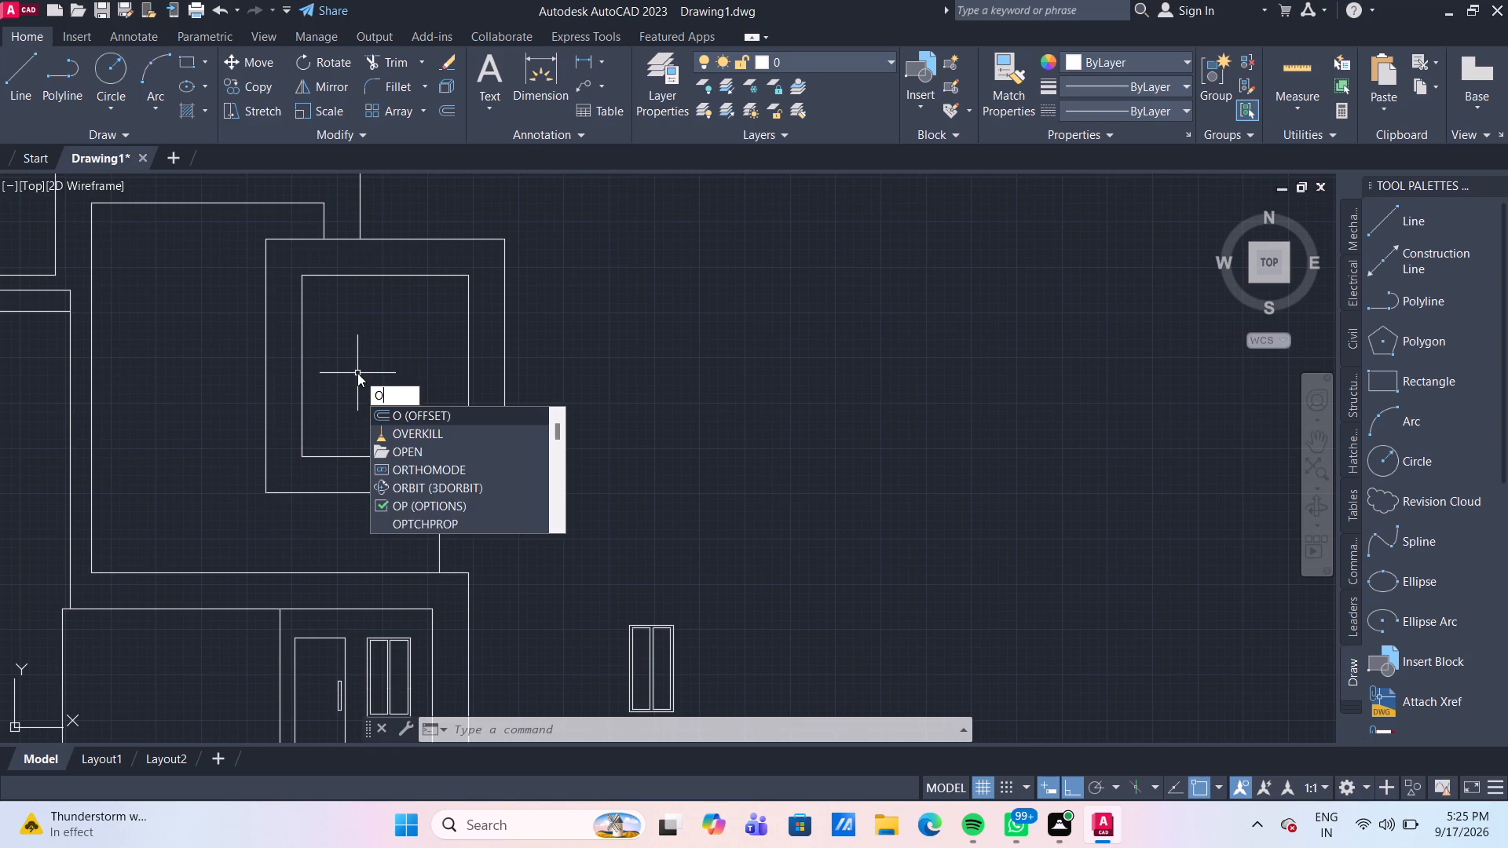
key(Return)
key(Return)
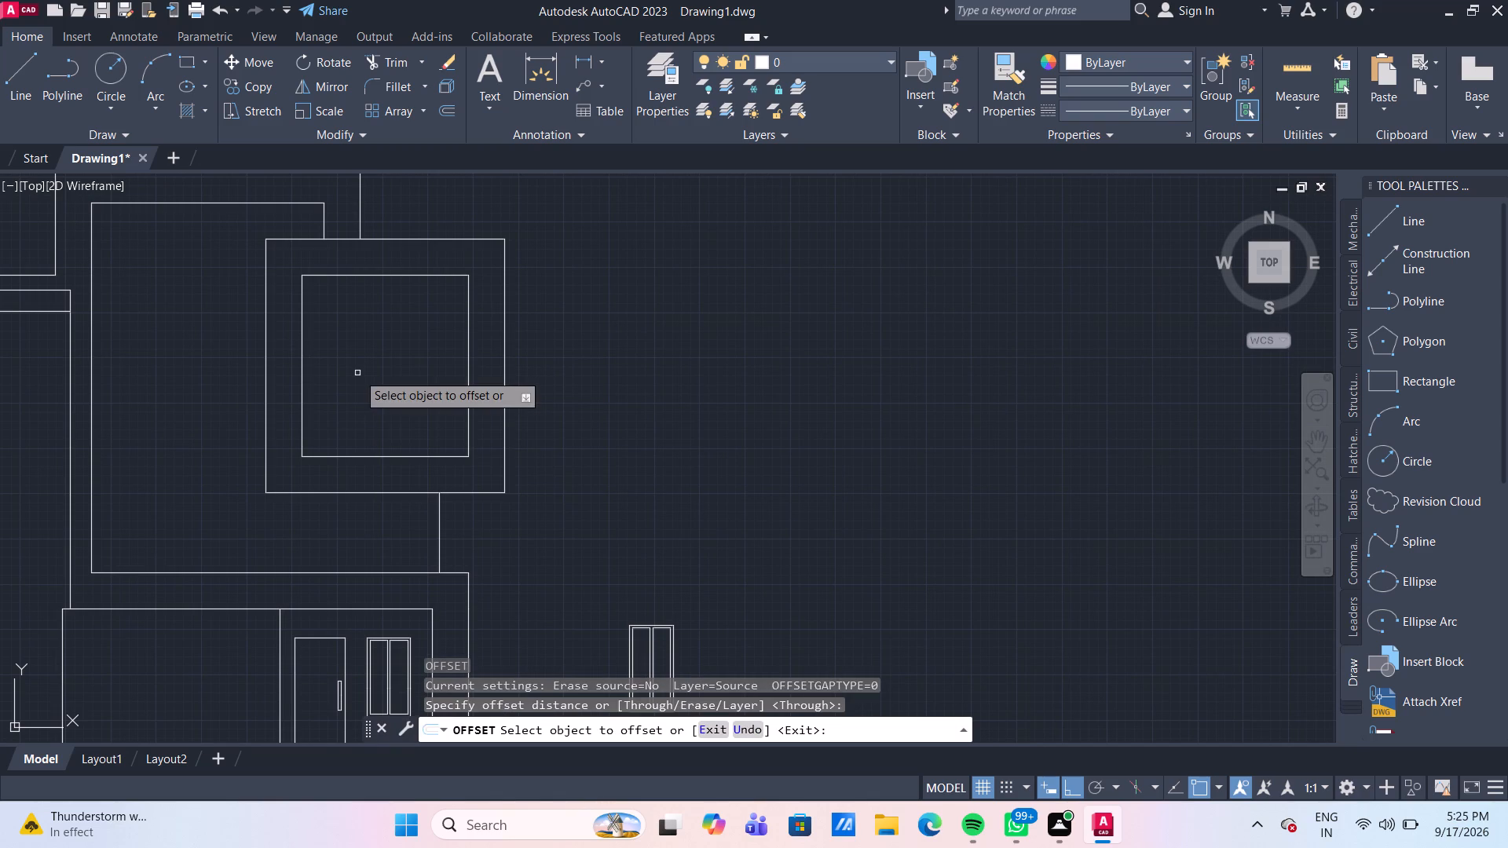
click(301, 360)
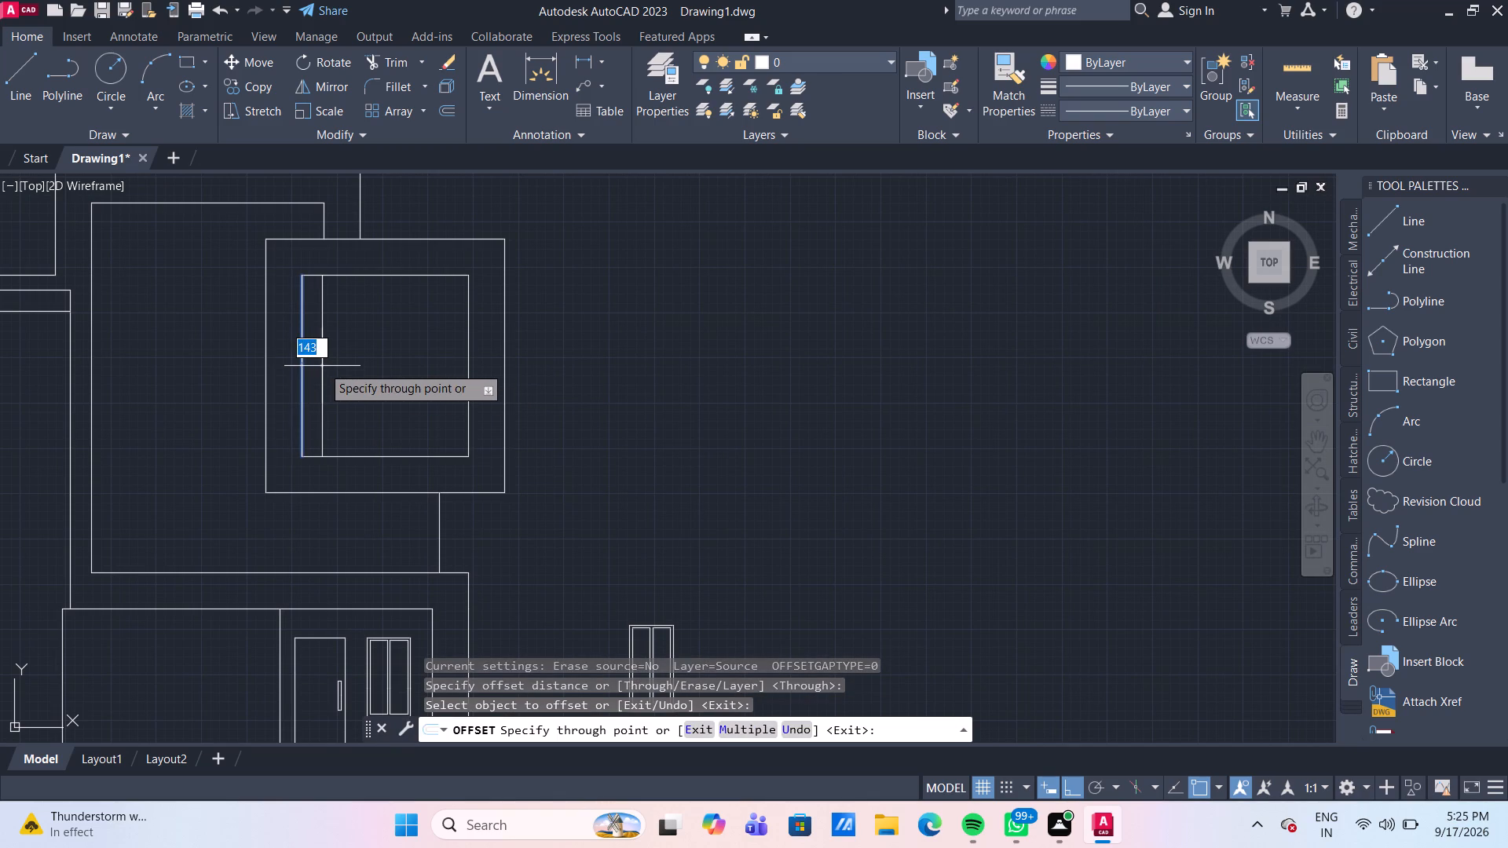
text(100)
key(Return)
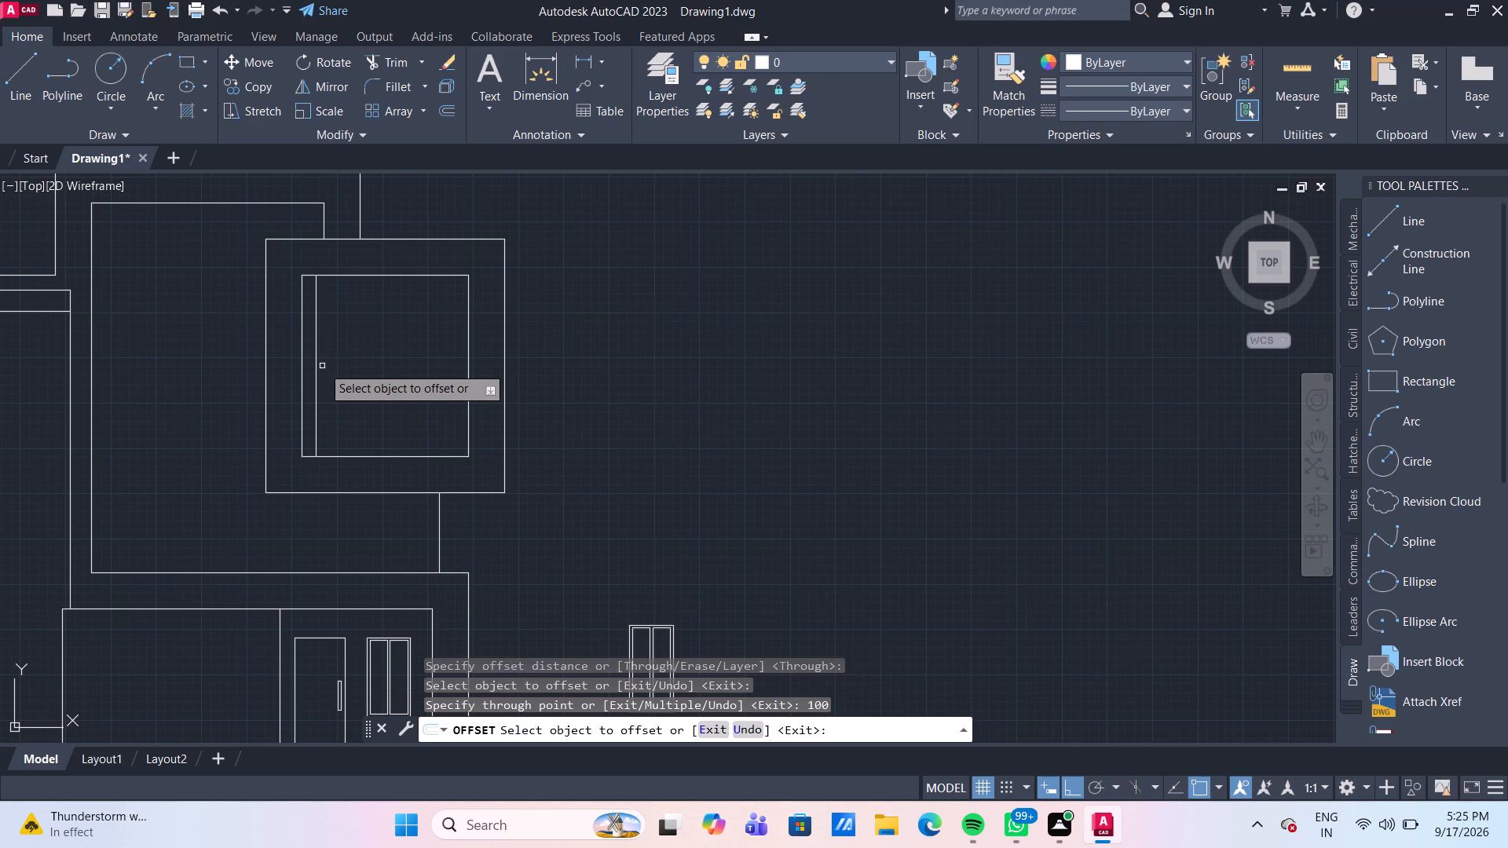
Offset the top edge of the upper storey's inner square.
click(388, 277)
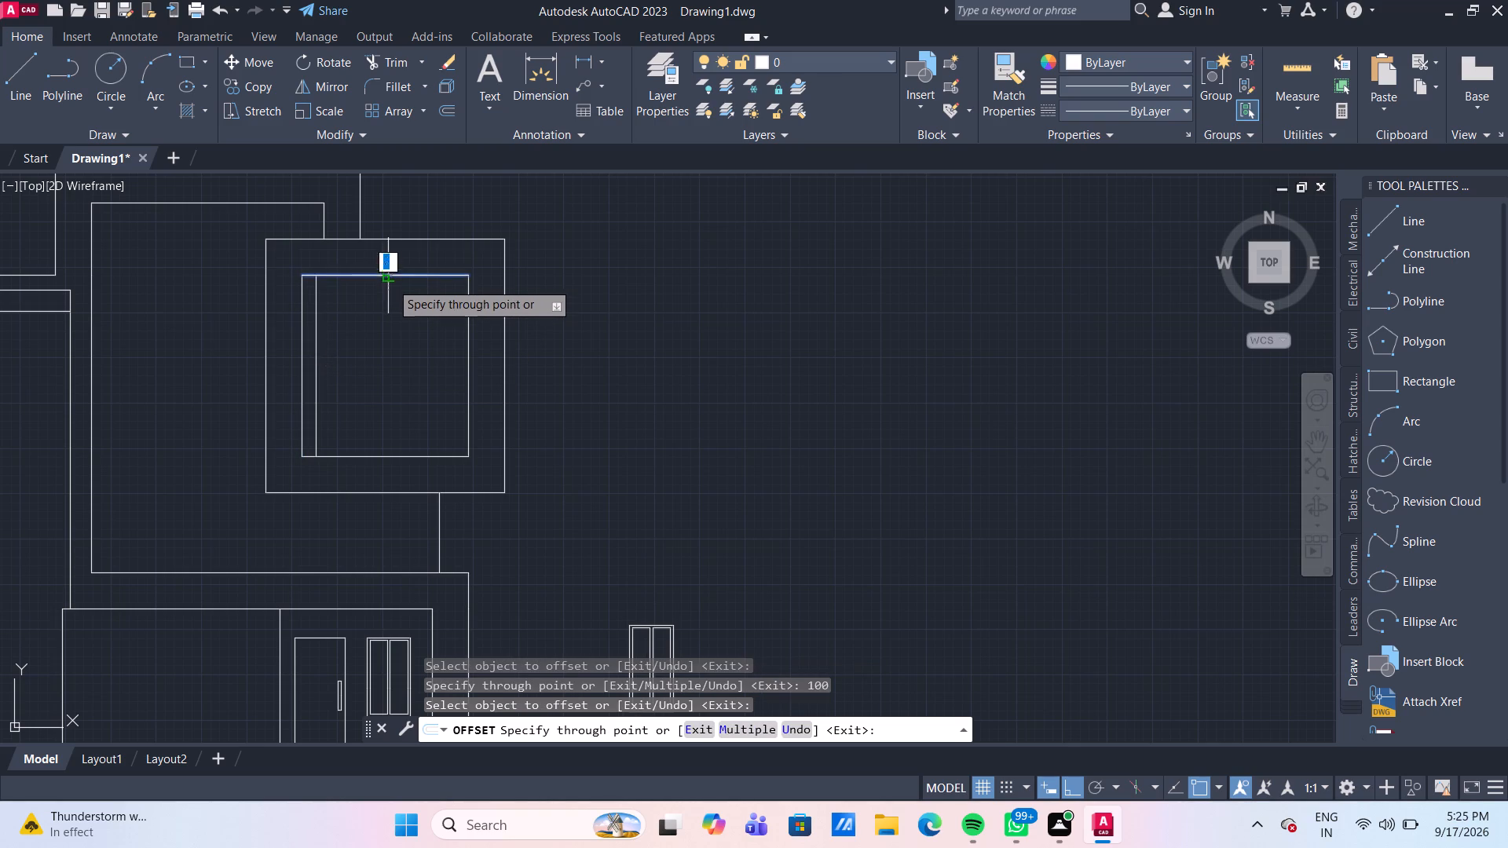
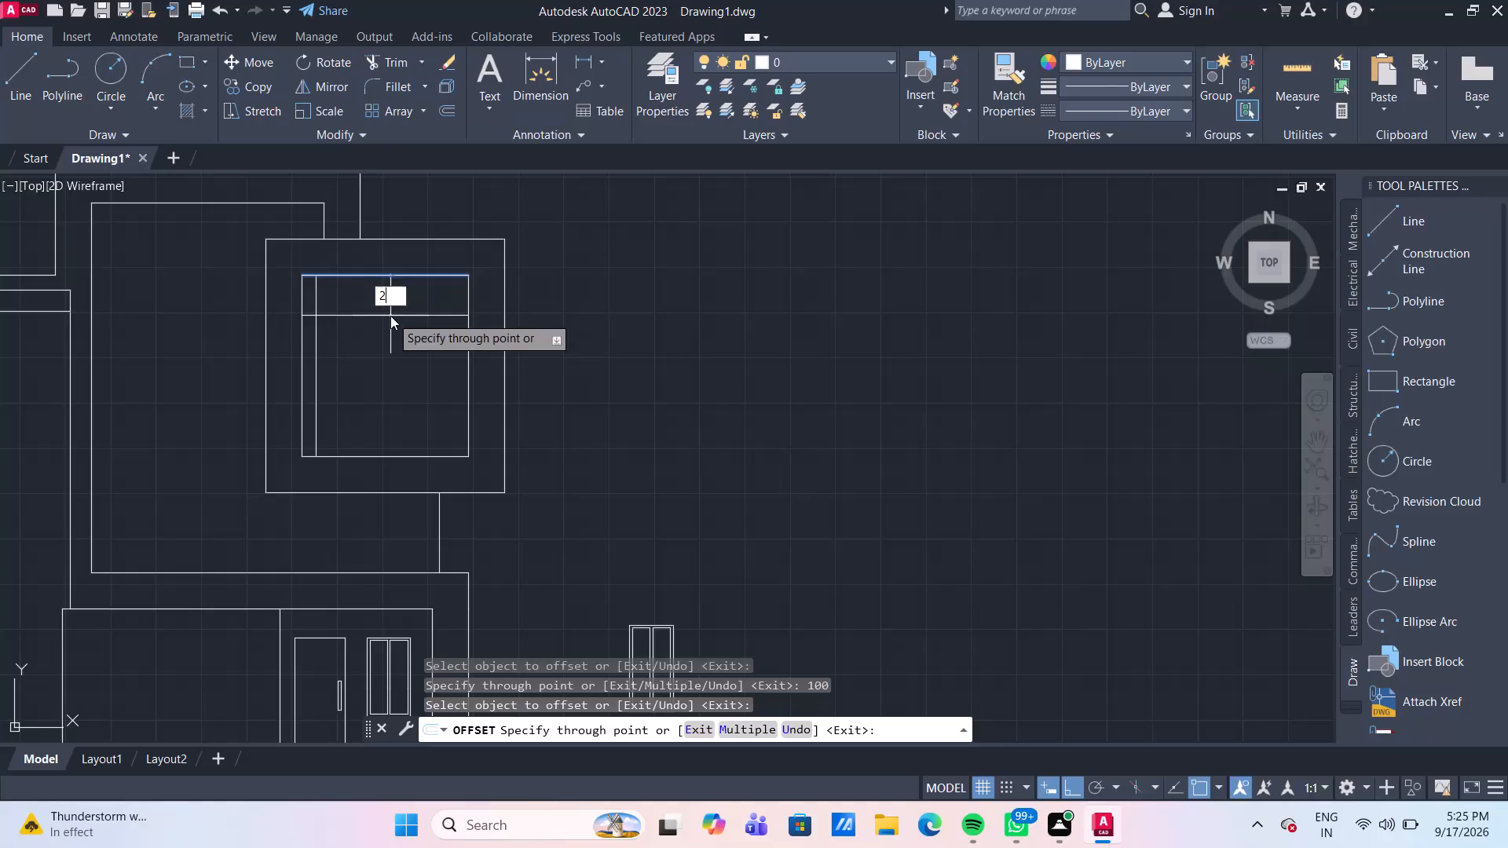
Complete the offset of the upper inner rectangle's top line at a distance of 200, downward into the rectangle.
key(Return)
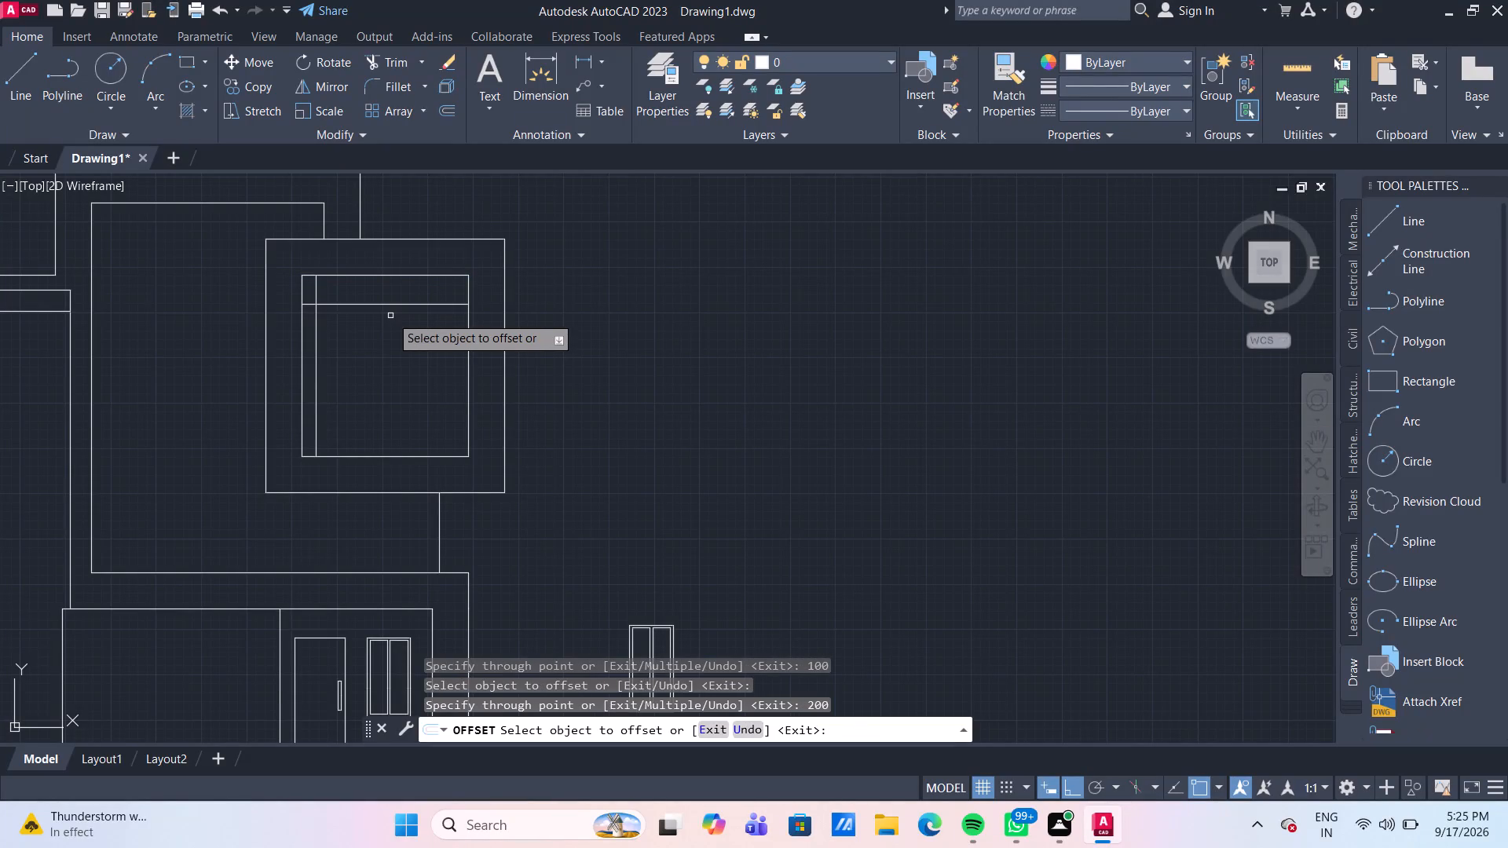
key(Escape)
Copy the lower floor's door and window into the upper inner rectangle, placing the door's lower-left corner where the inner vertical line meets the base.
middle_drag(364, 388, 316, 277)
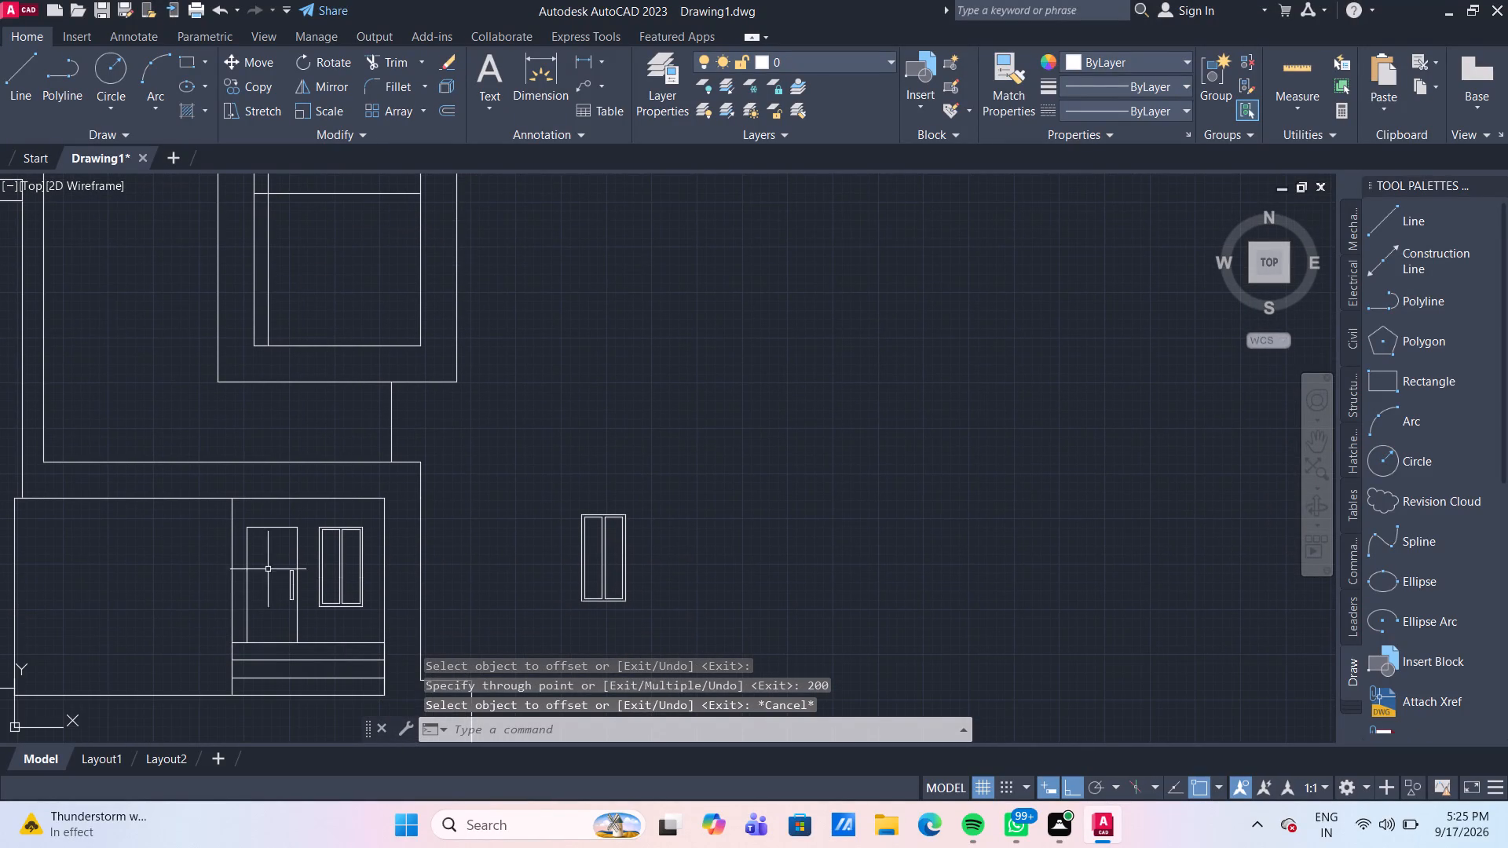
click(370, 627)
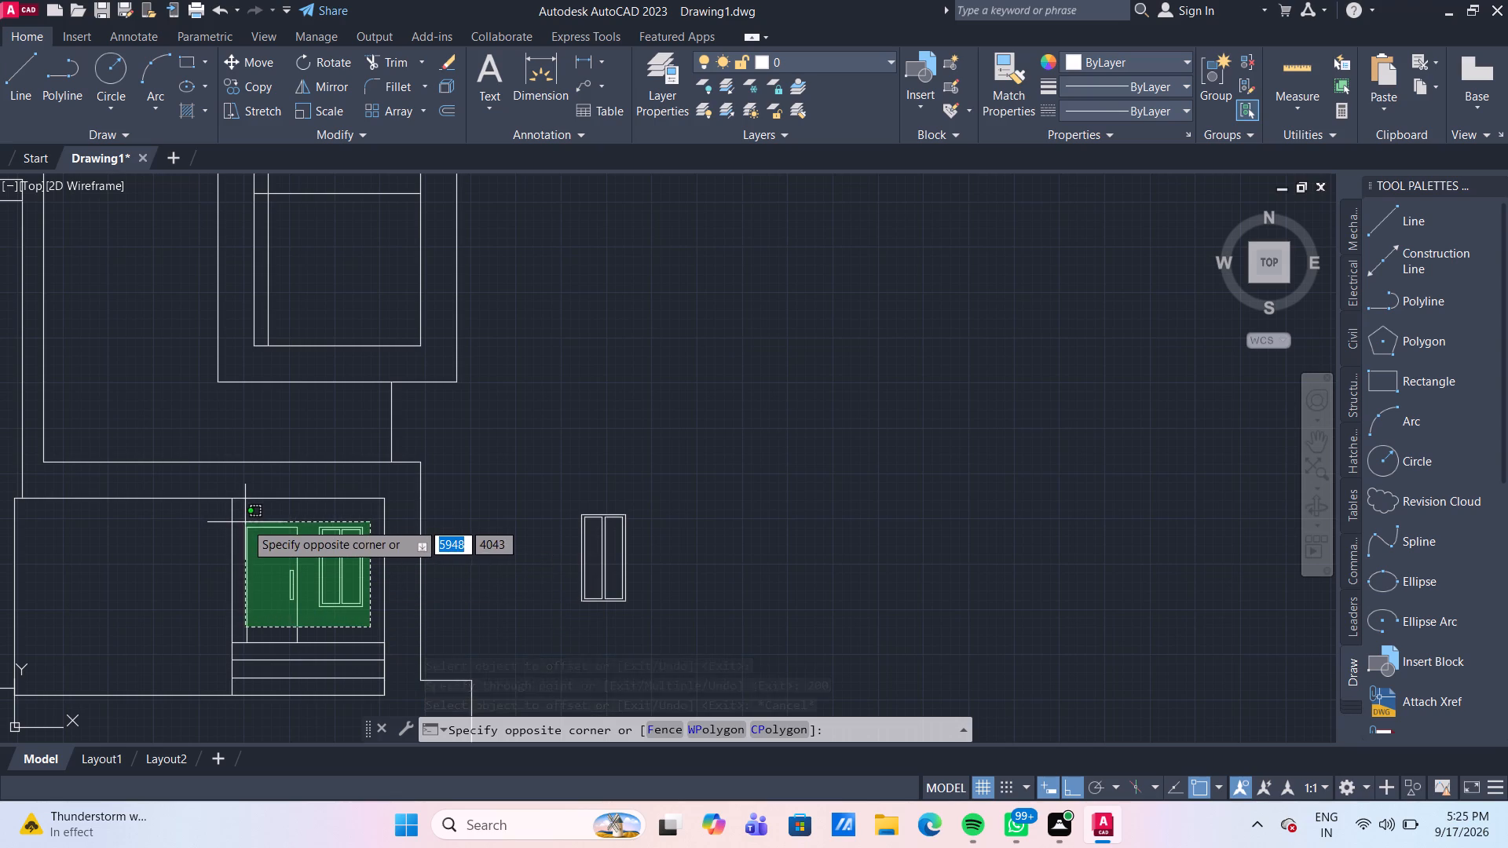
click(240, 518)
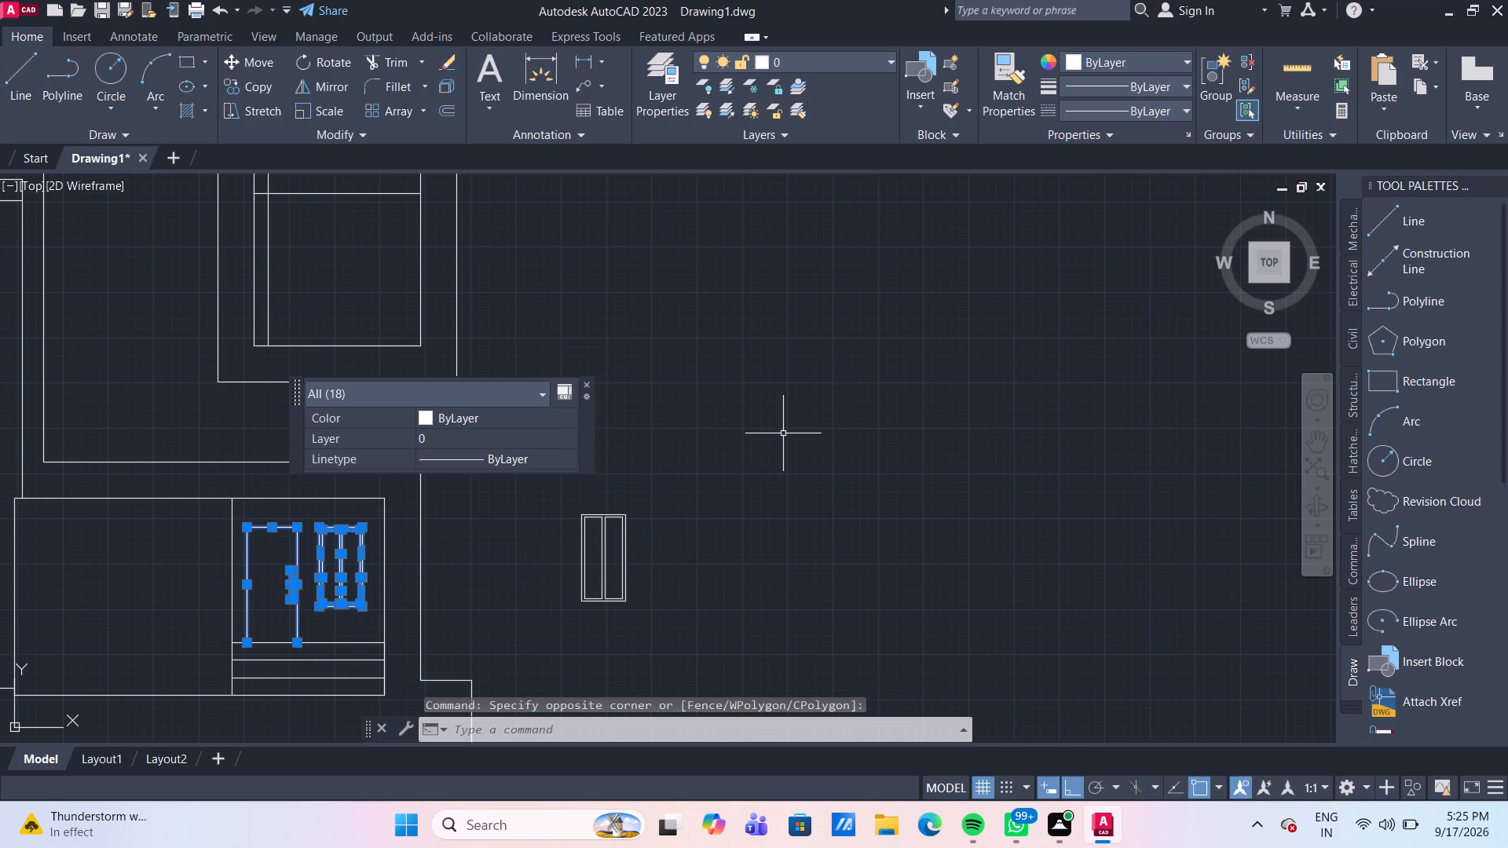
text(CO)
key(Return)
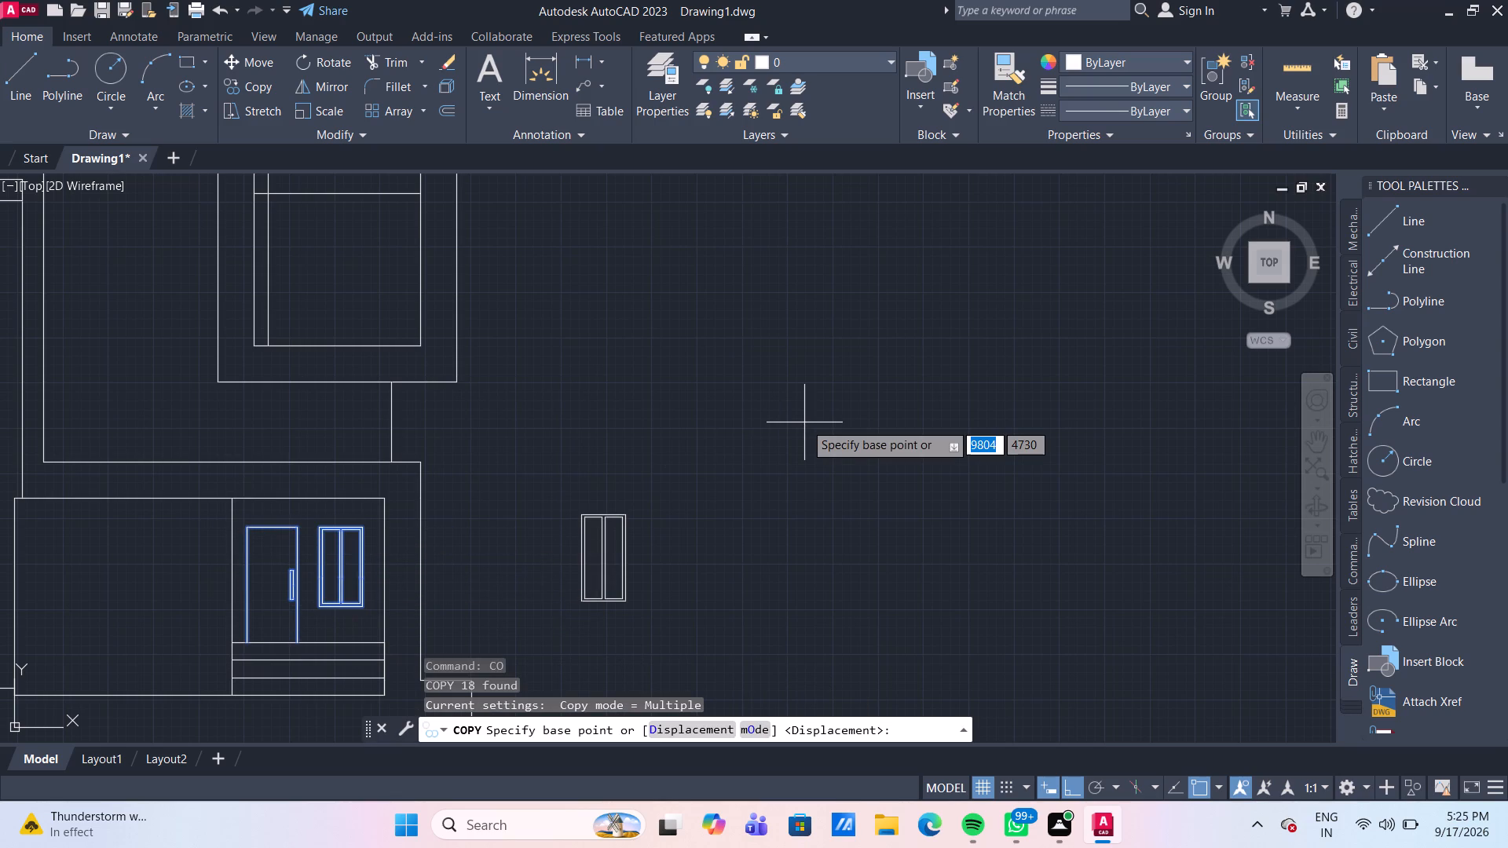
click(247, 638)
middle_drag(302, 319, 379, 369)
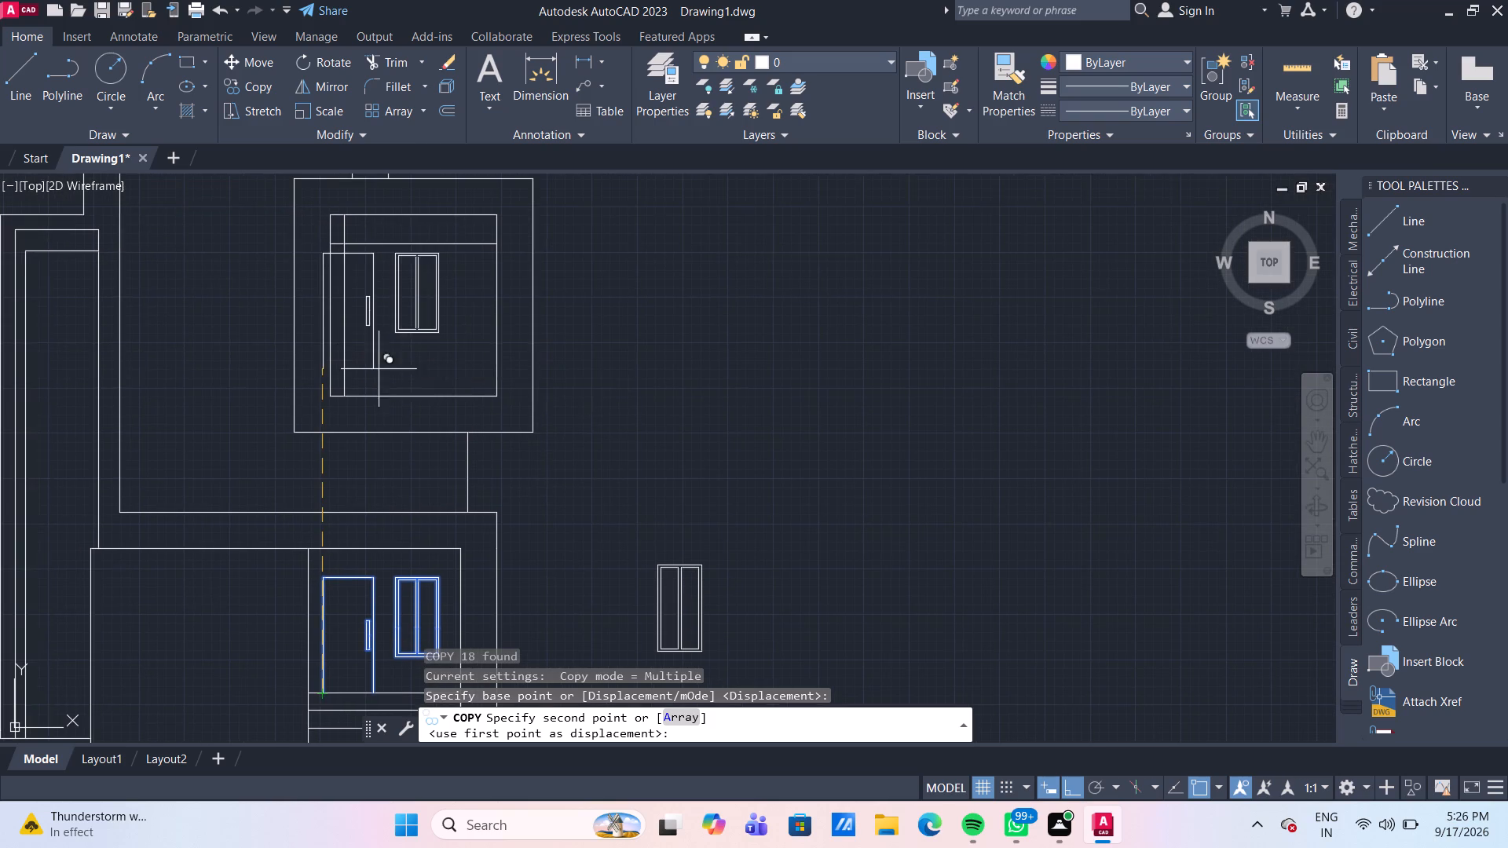
click(348, 400)
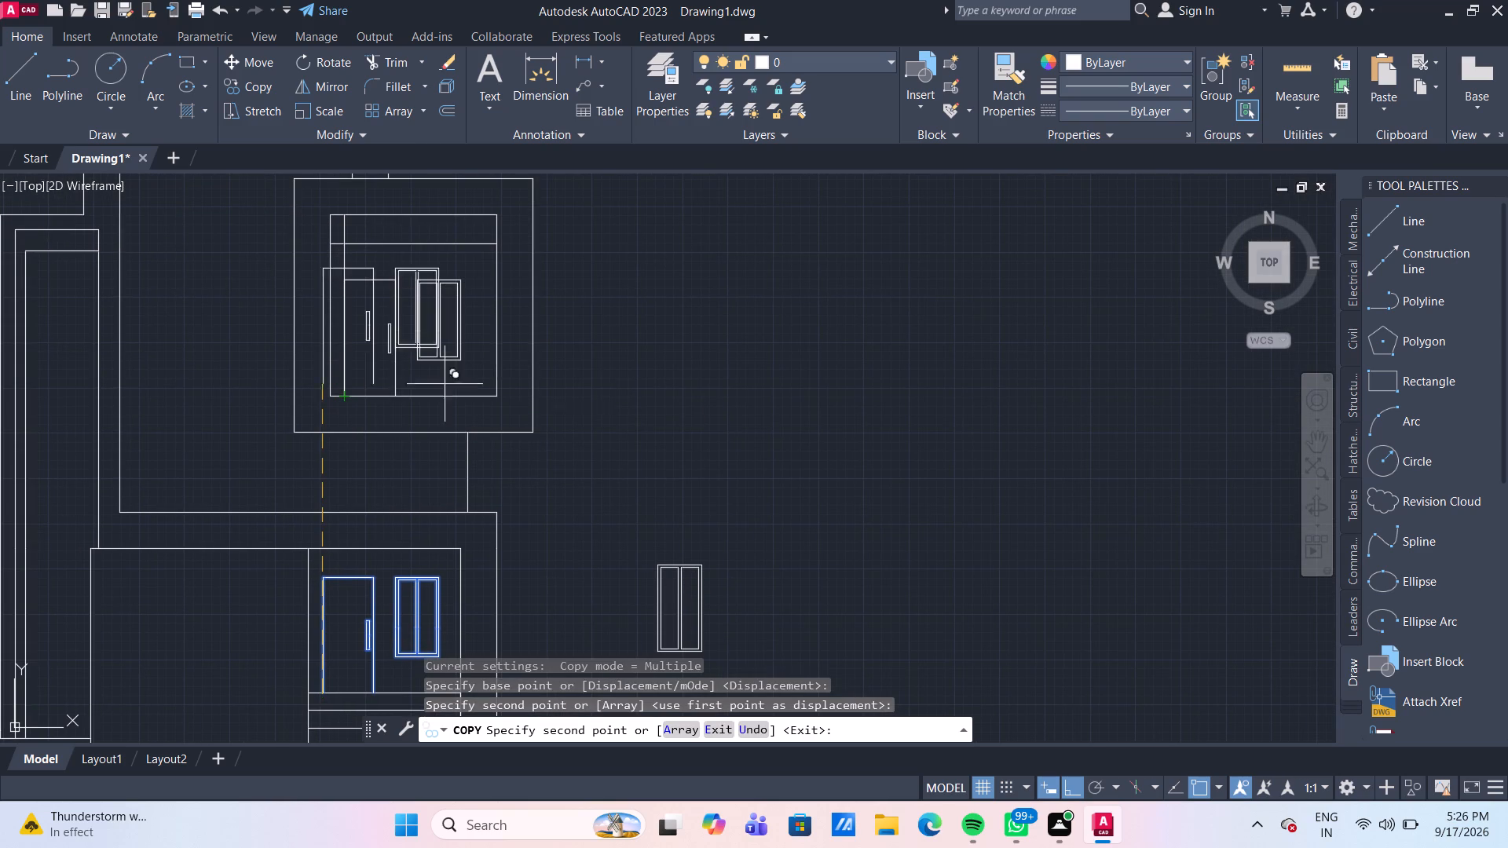
key(Escape)
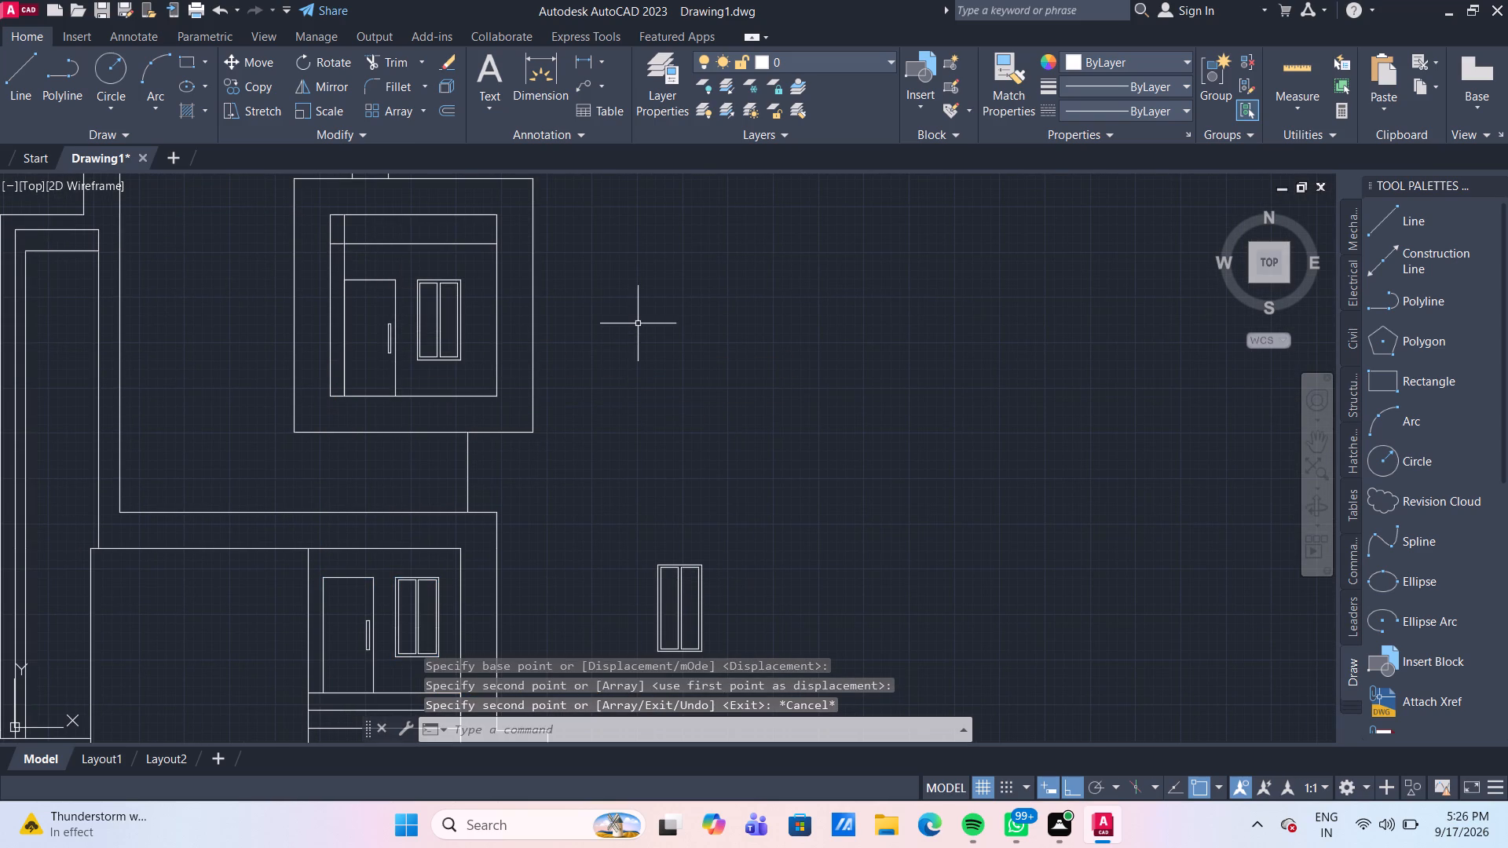
Measure the spacing between the upper inner rectangle's top line and the horizontal line beneath it.
click(415, 243)
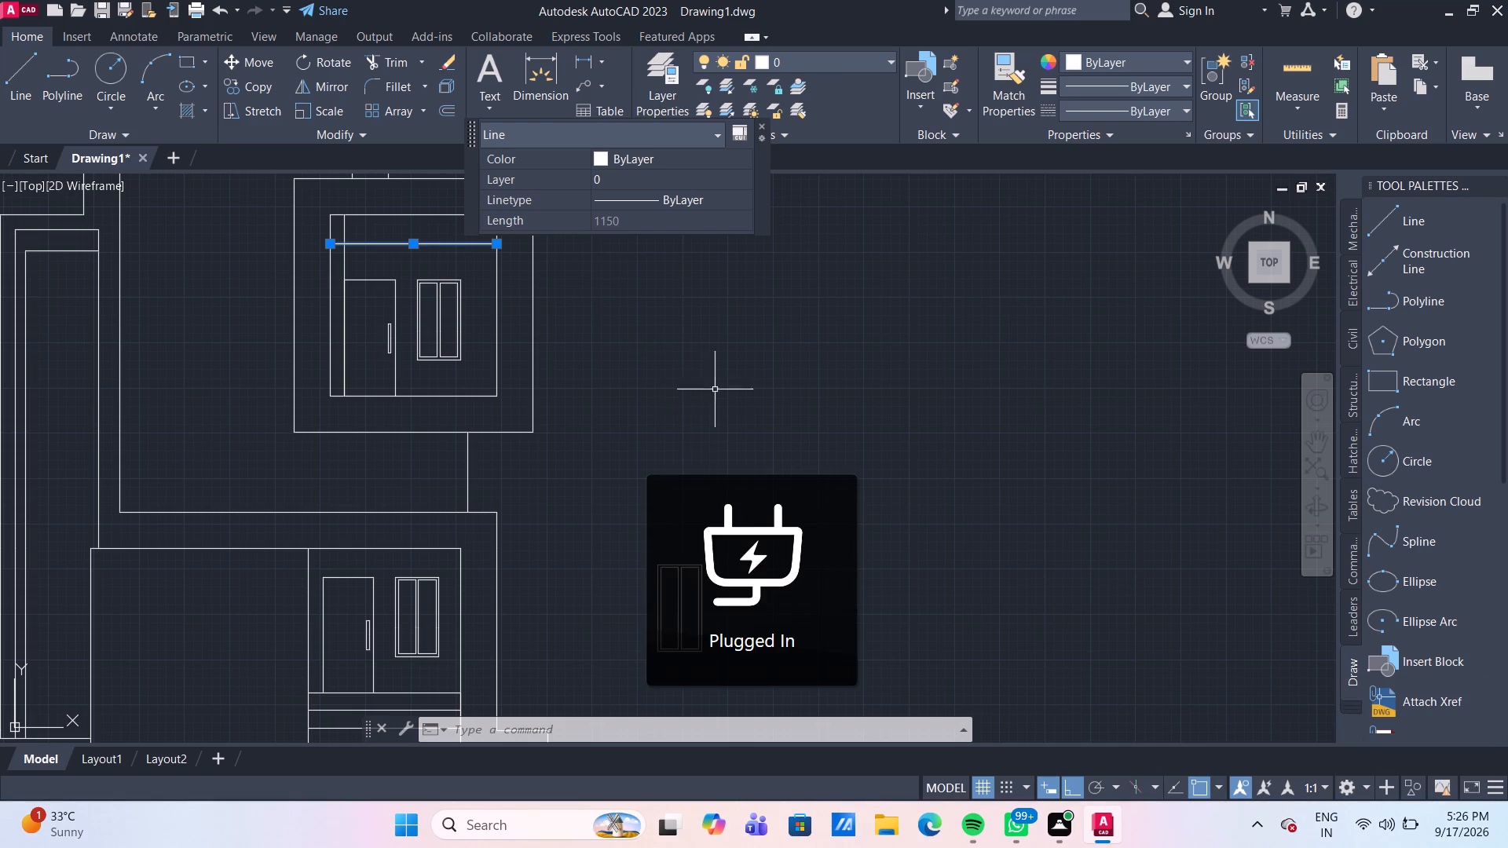
key(Escape)
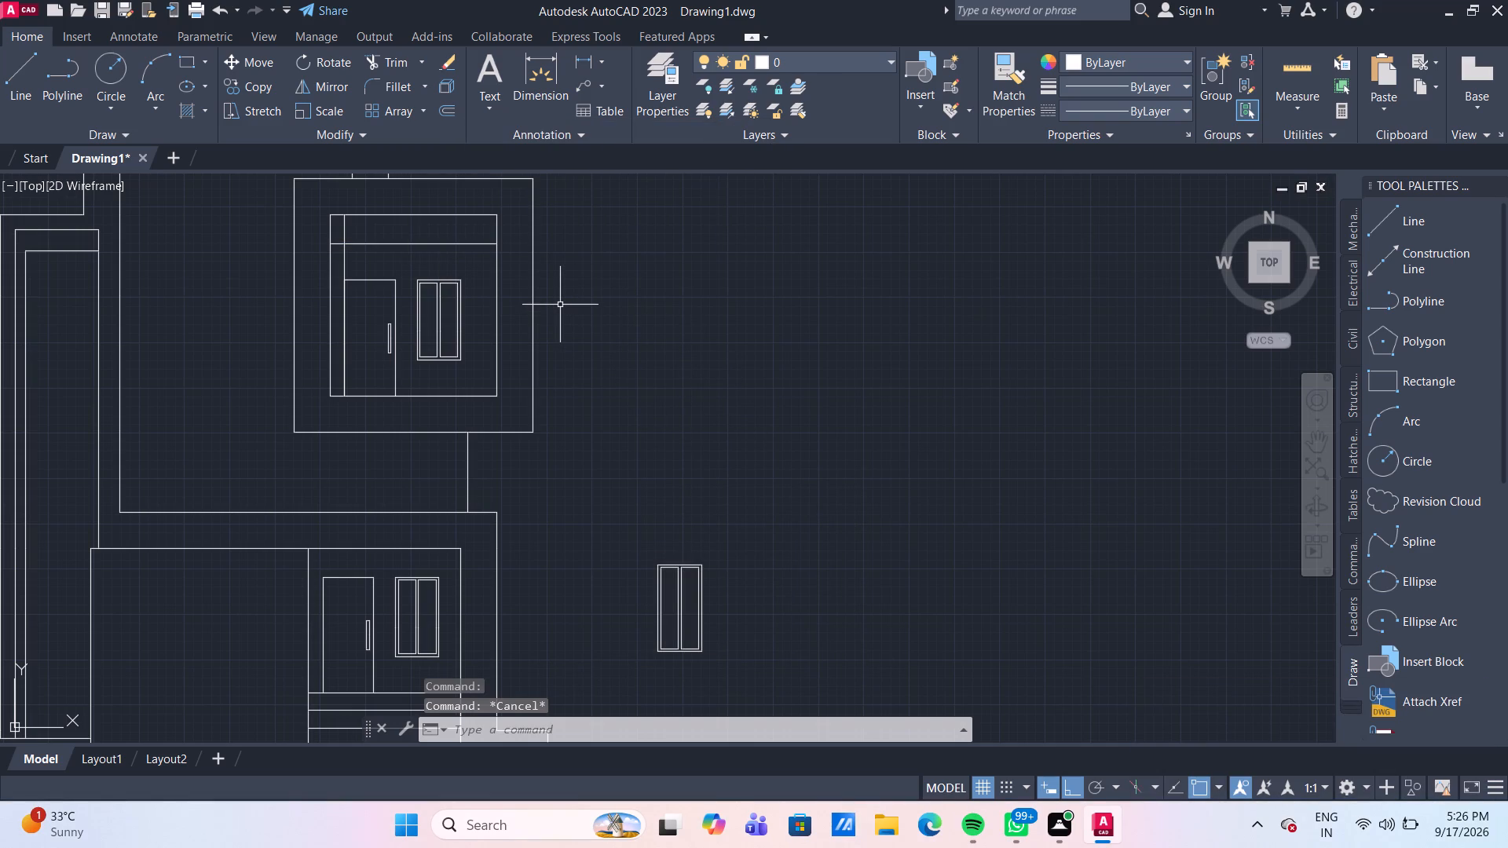
middle_drag(546, 223, 585, 328)
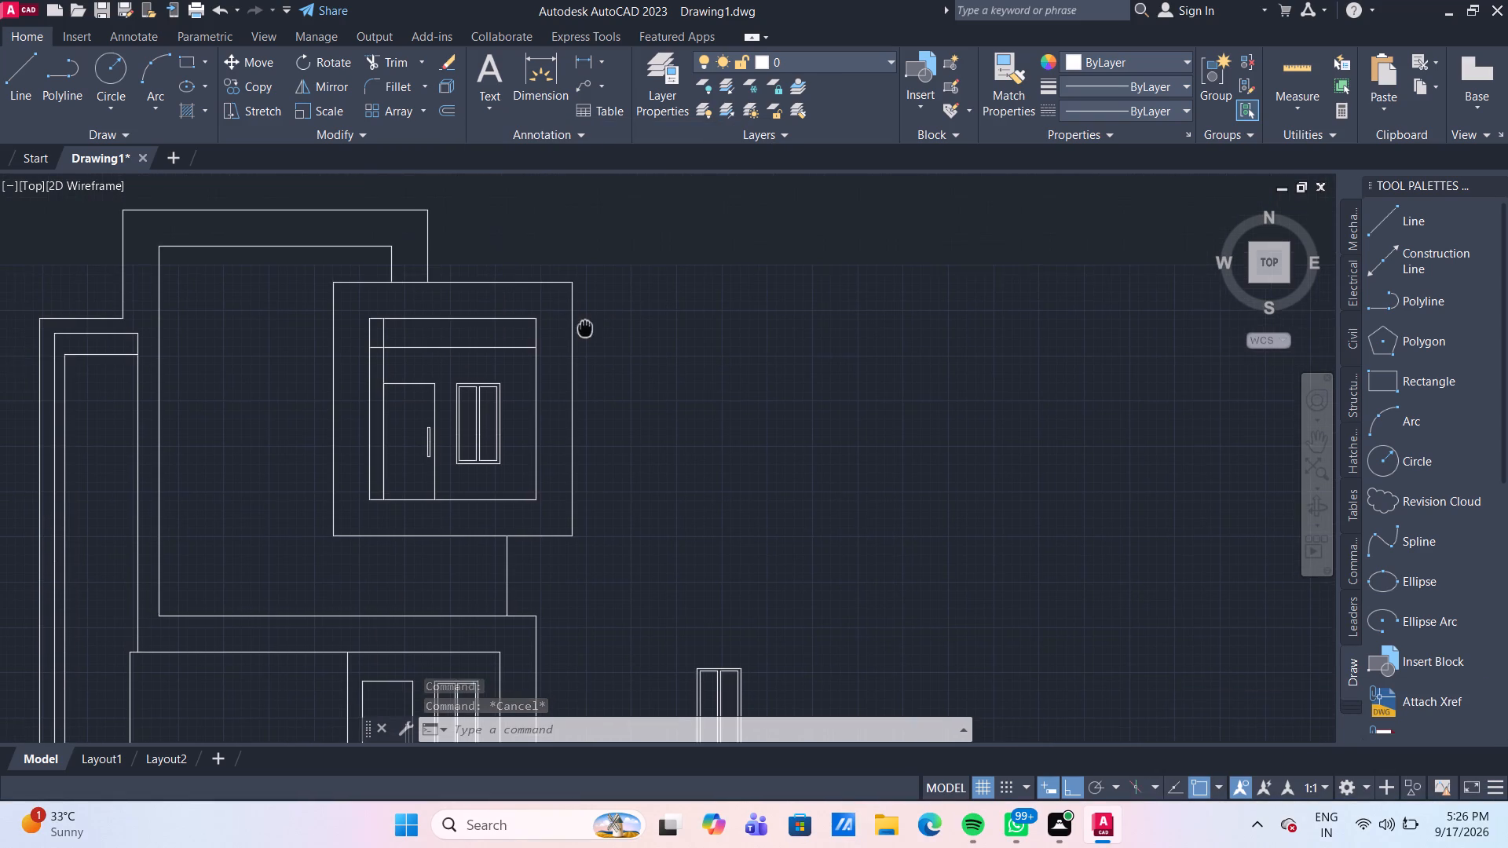
middle_drag(585, 328, 577, 330)
click(474, 349)
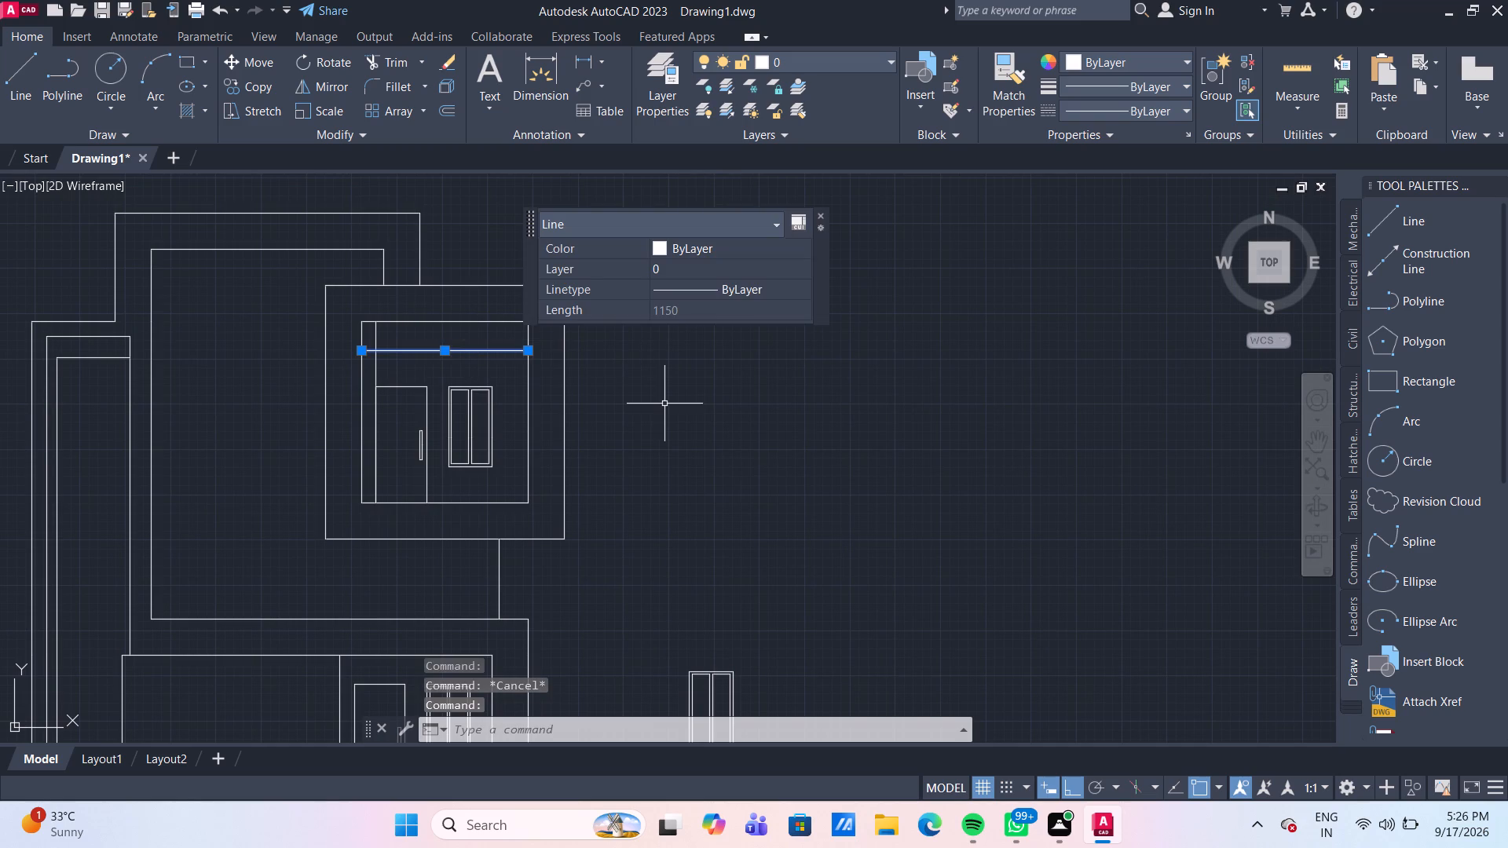
key(Escape)
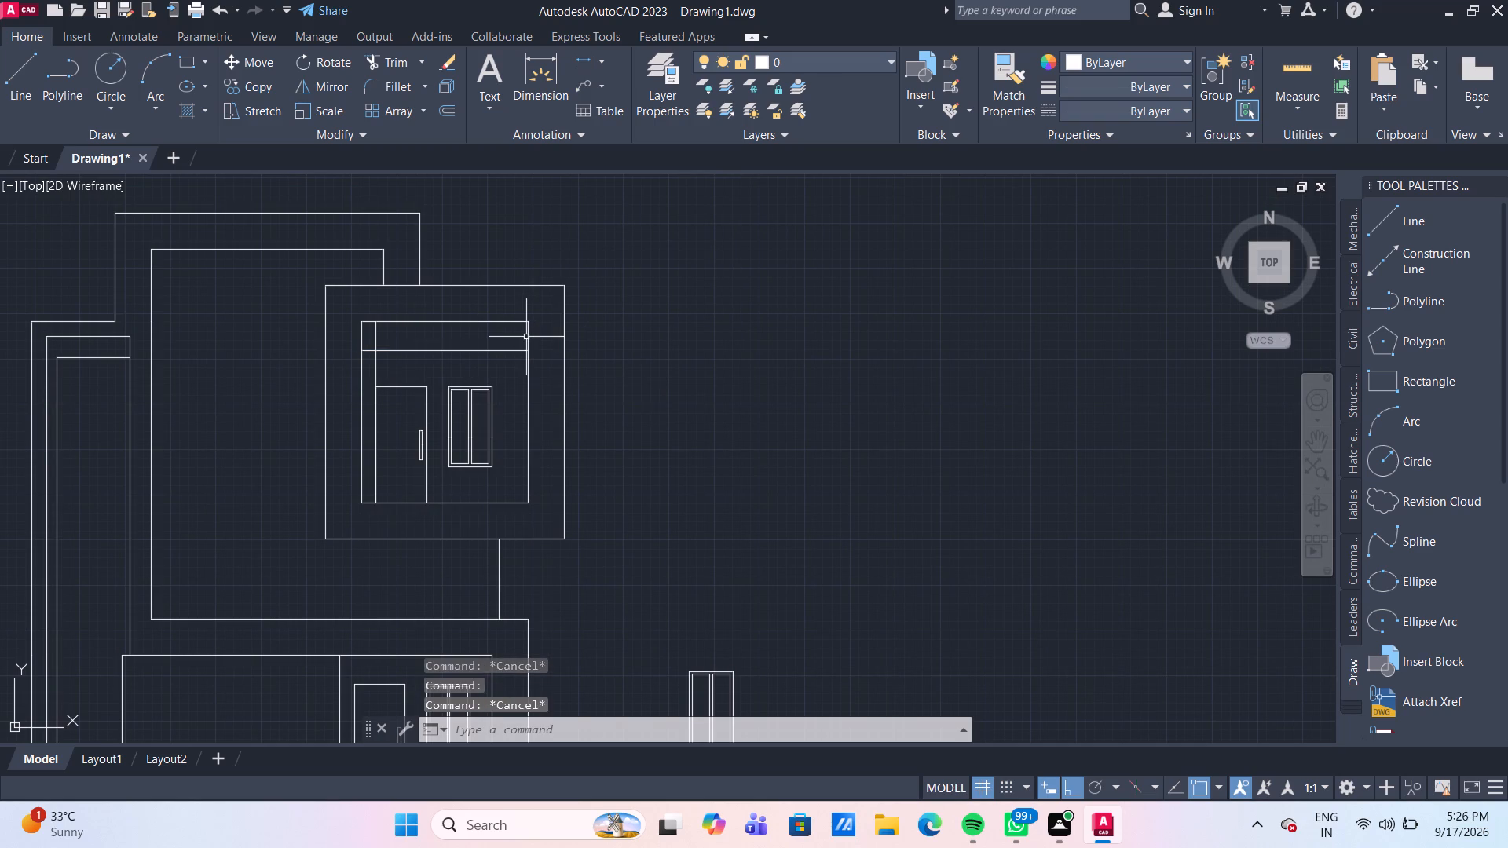
click(1287, 74)
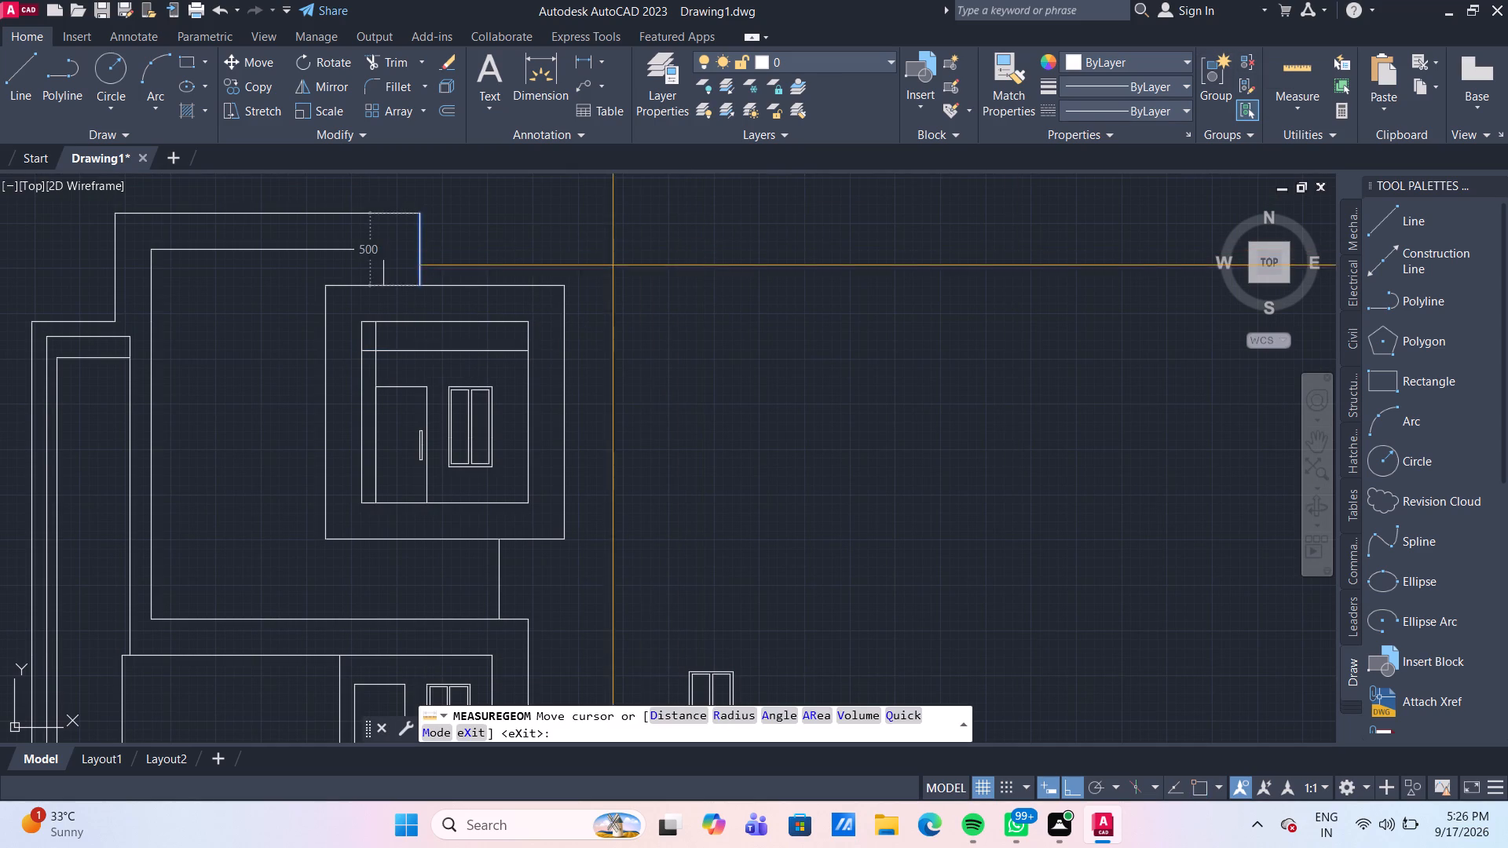
scroll(512, 294, up, 1)
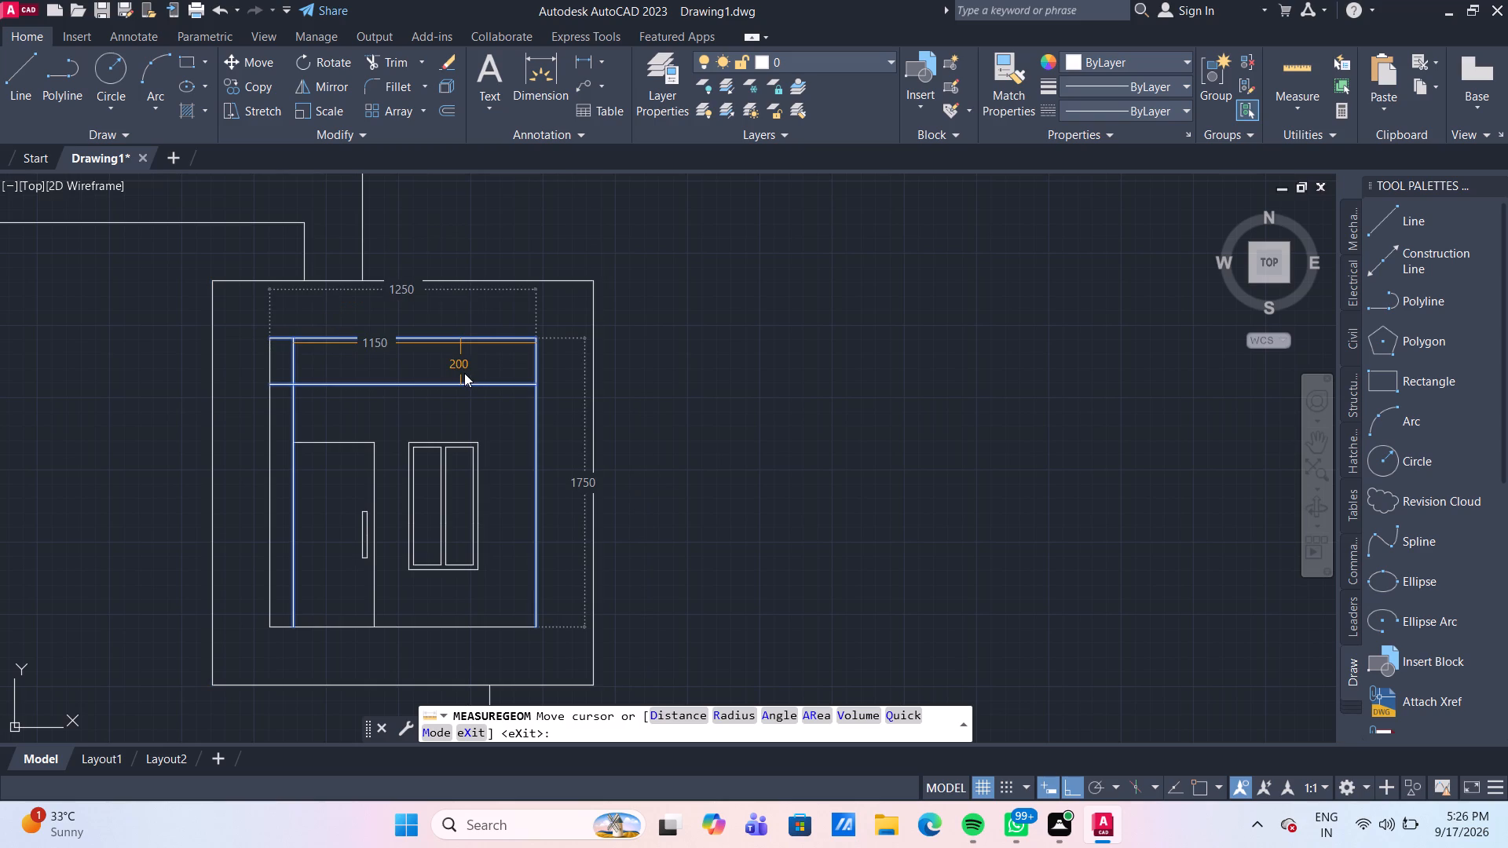
key(Escape)
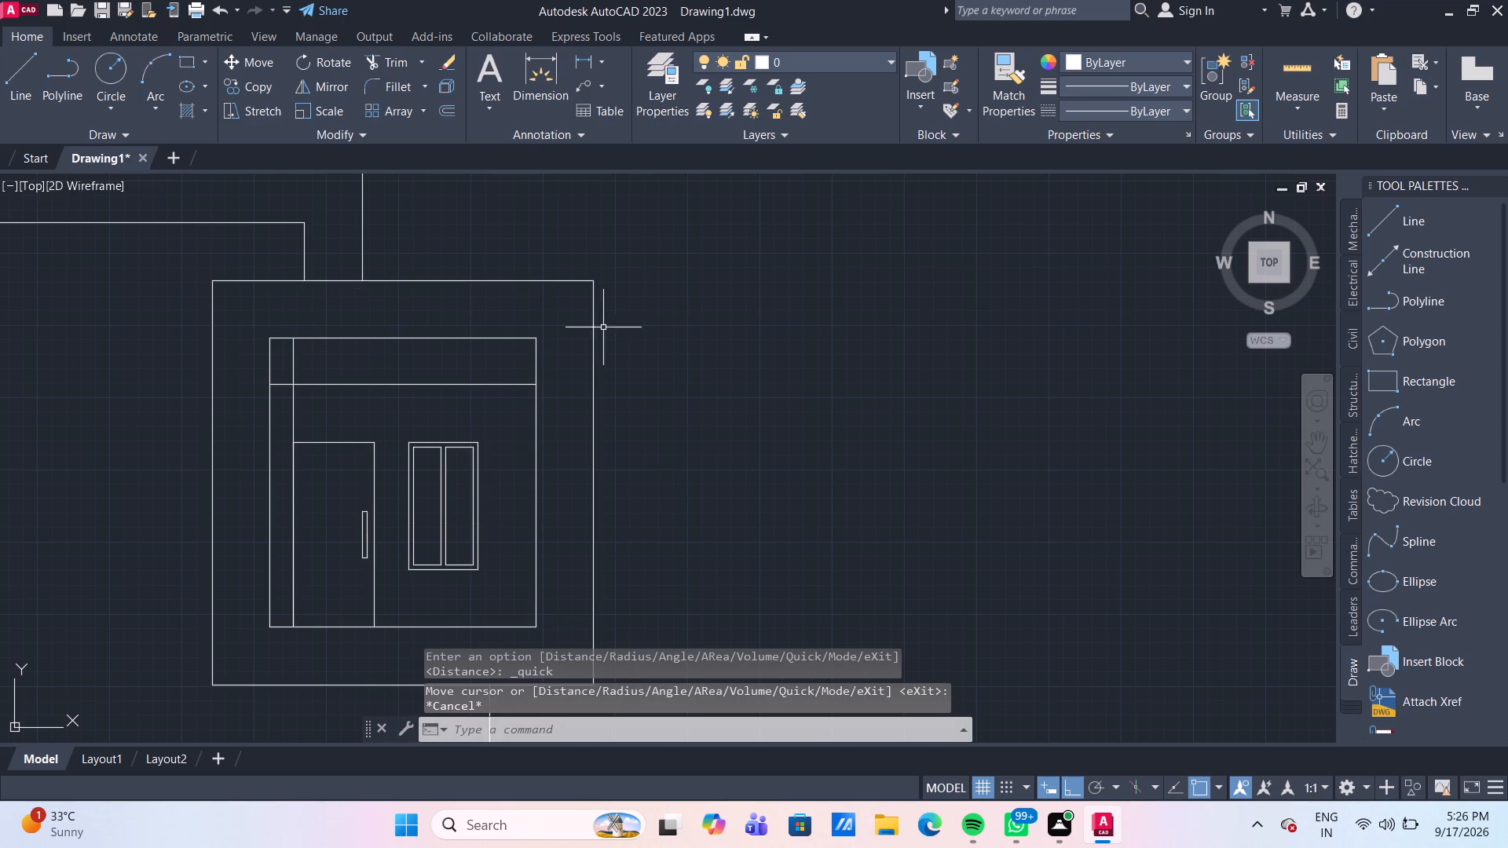
Move the horizontal line above the copied door and window down by 100.
click(492, 384)
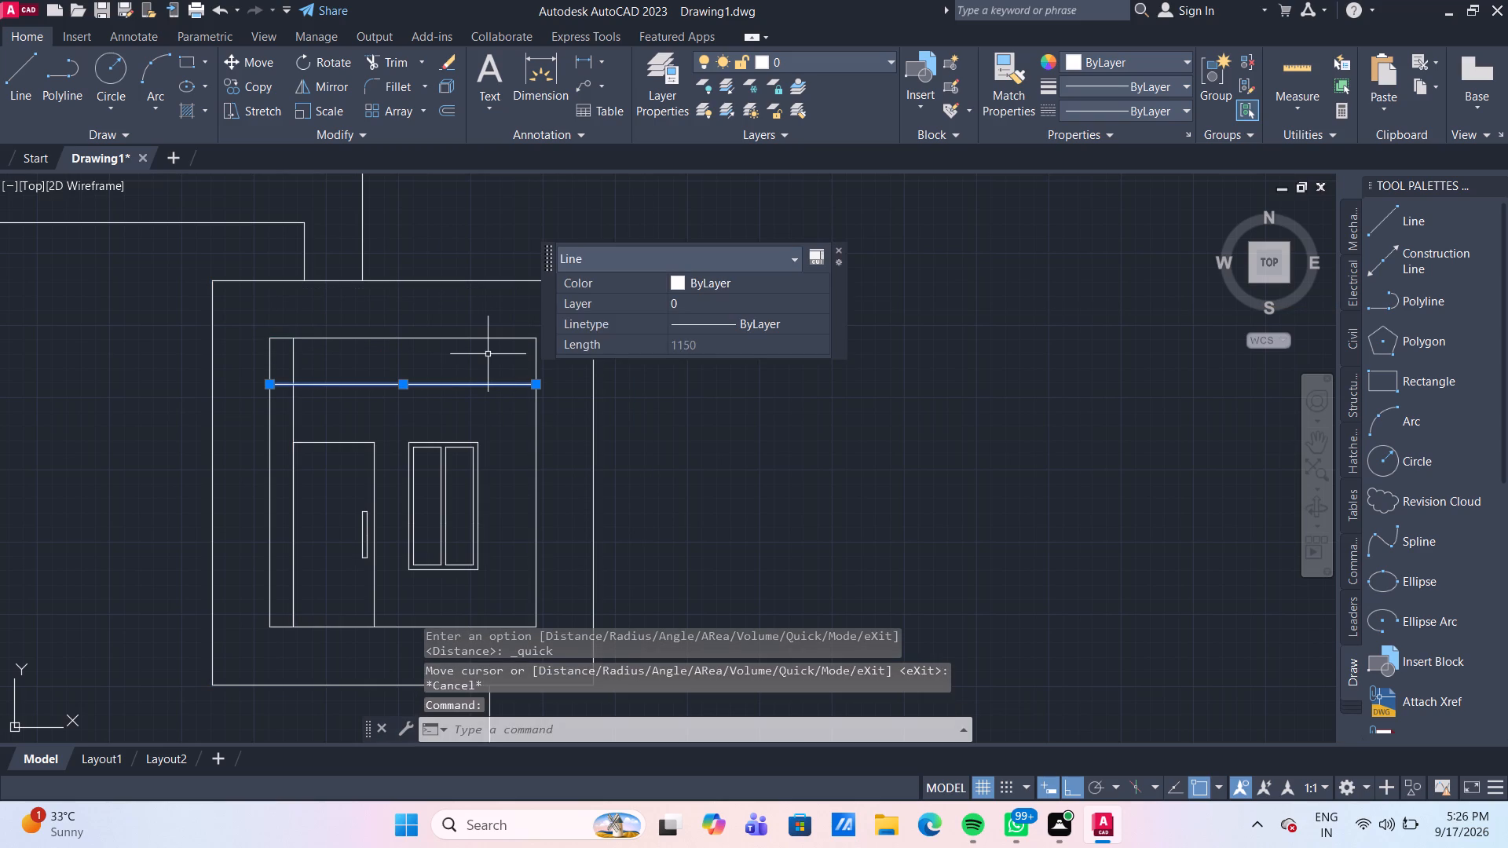
key(m)
key(Return)
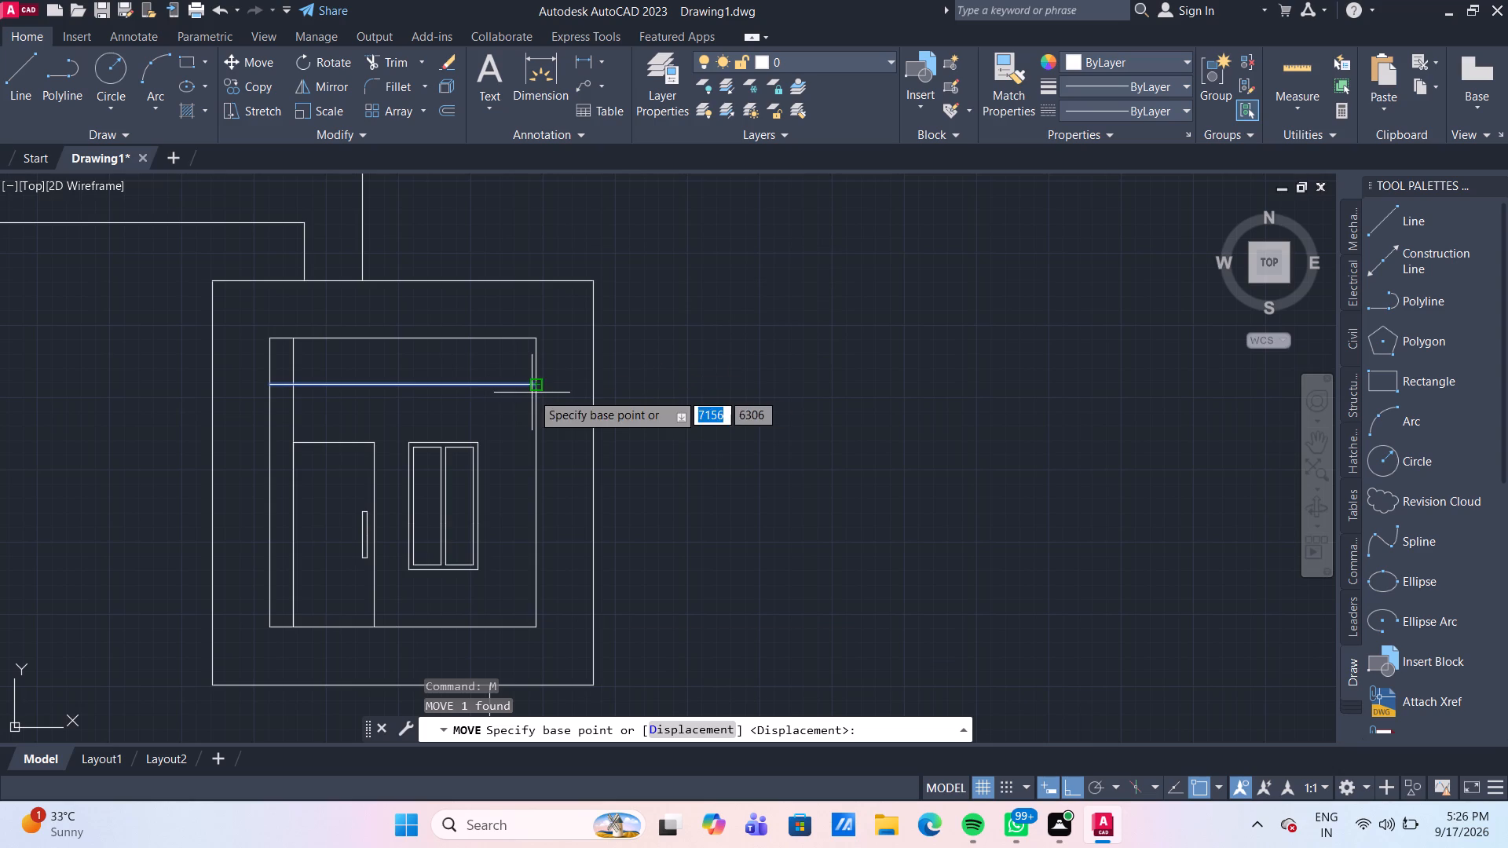
click(536, 389)
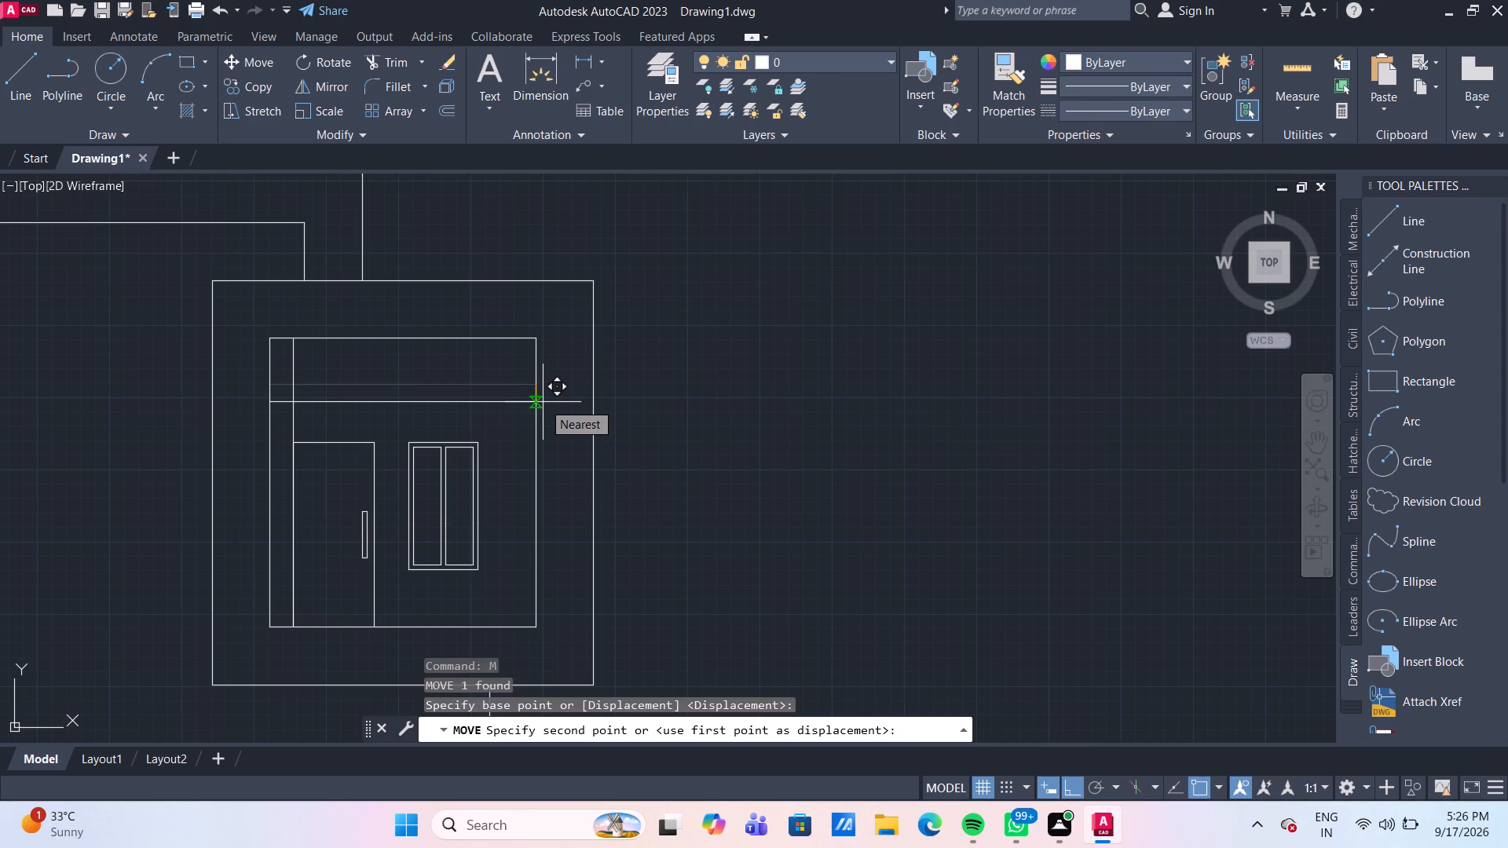
text(100)
key(Return)
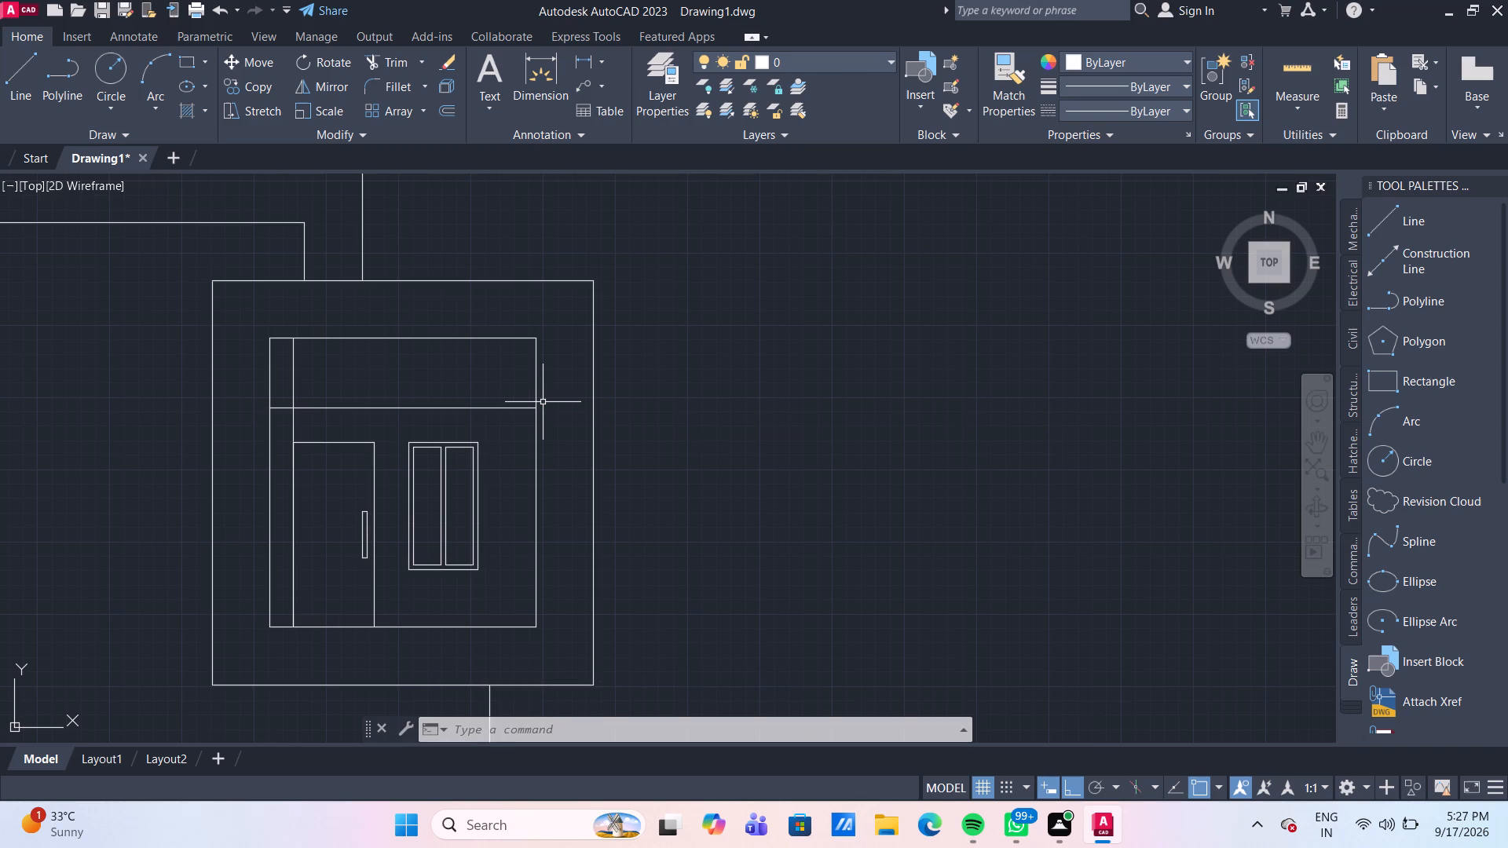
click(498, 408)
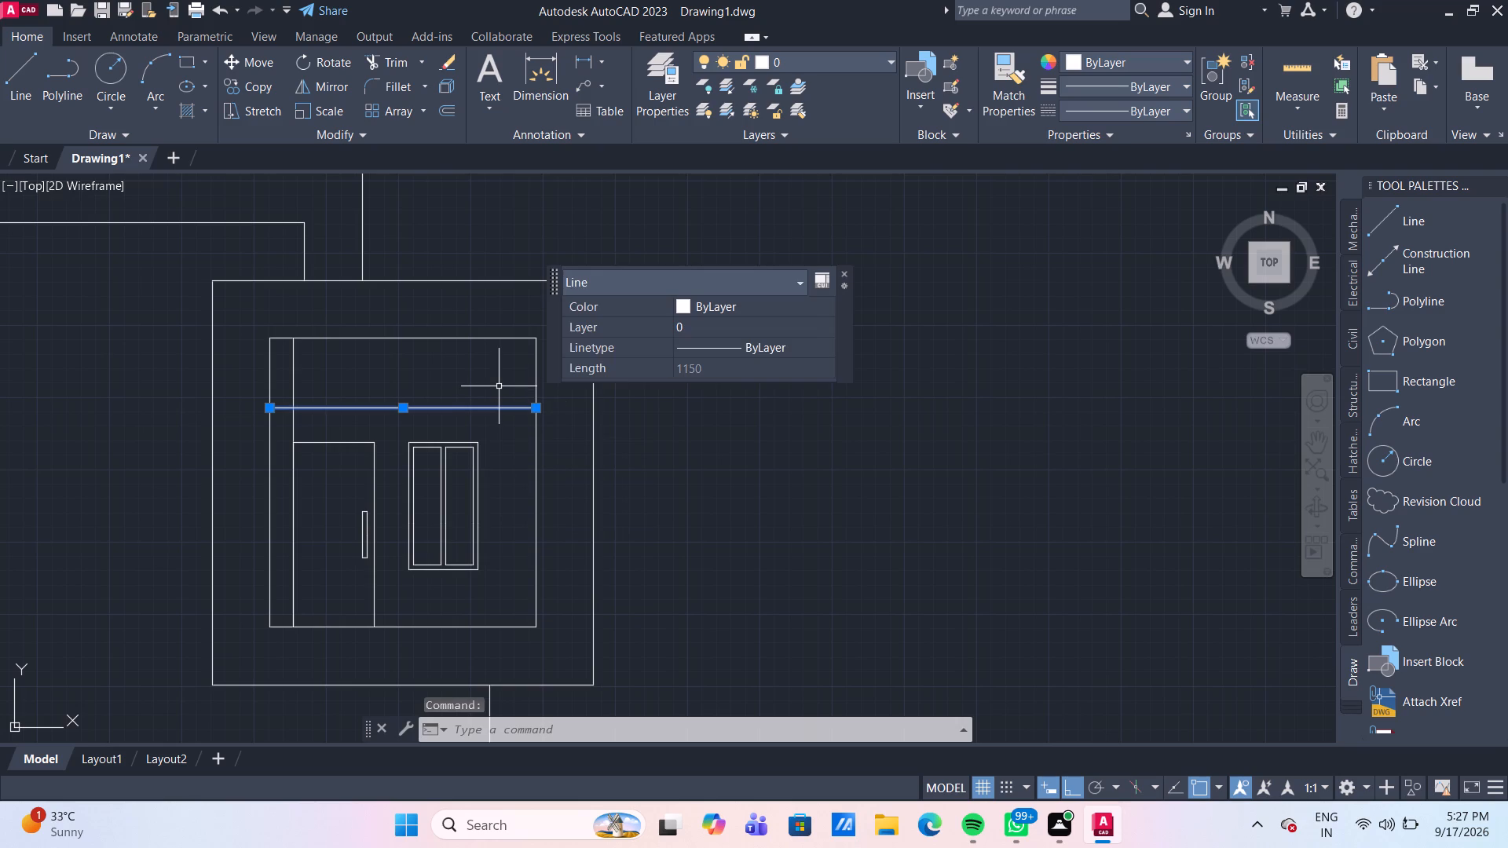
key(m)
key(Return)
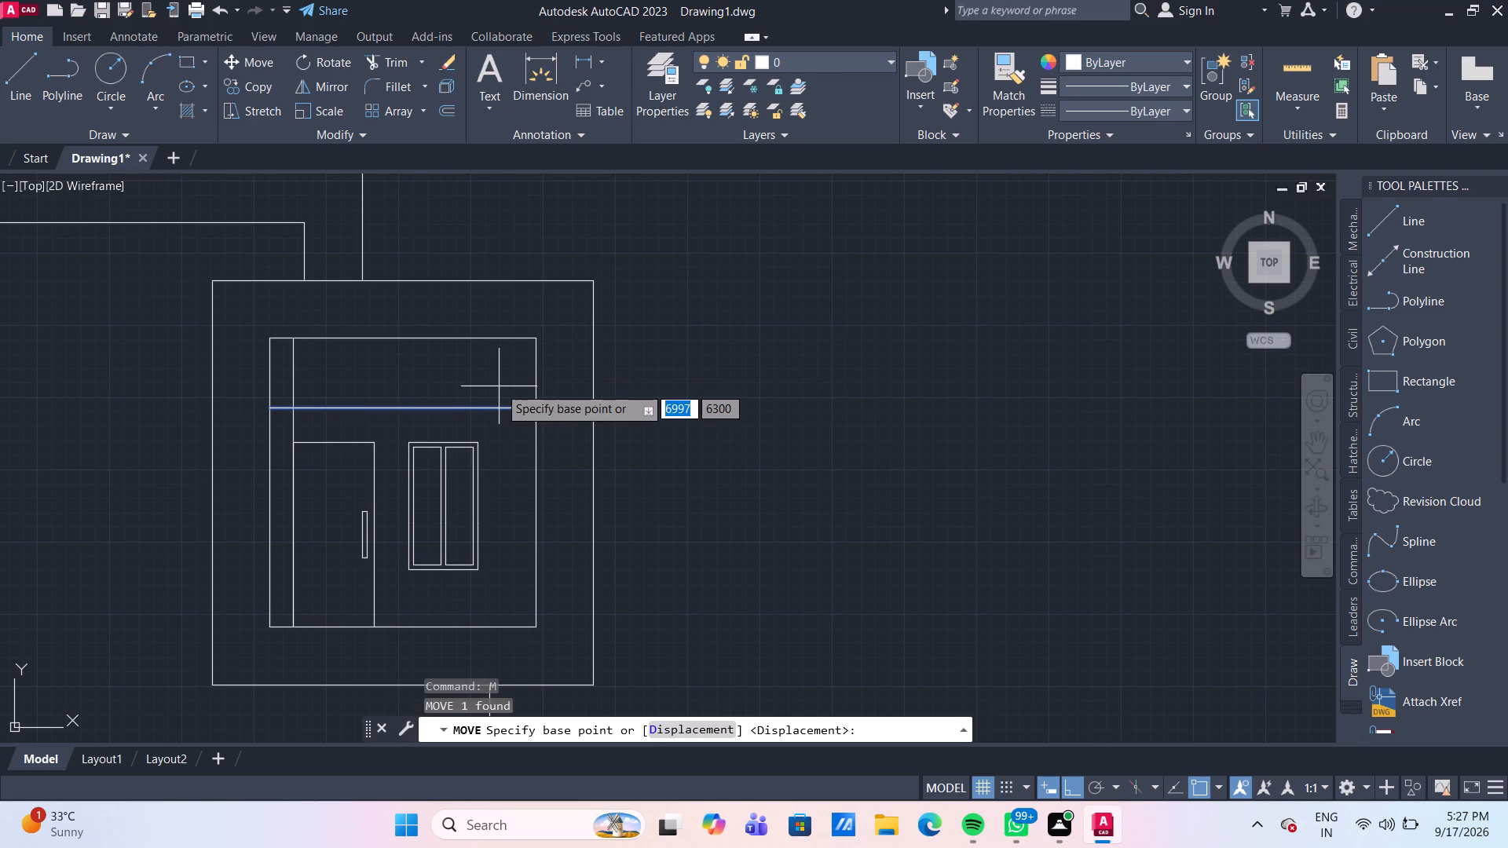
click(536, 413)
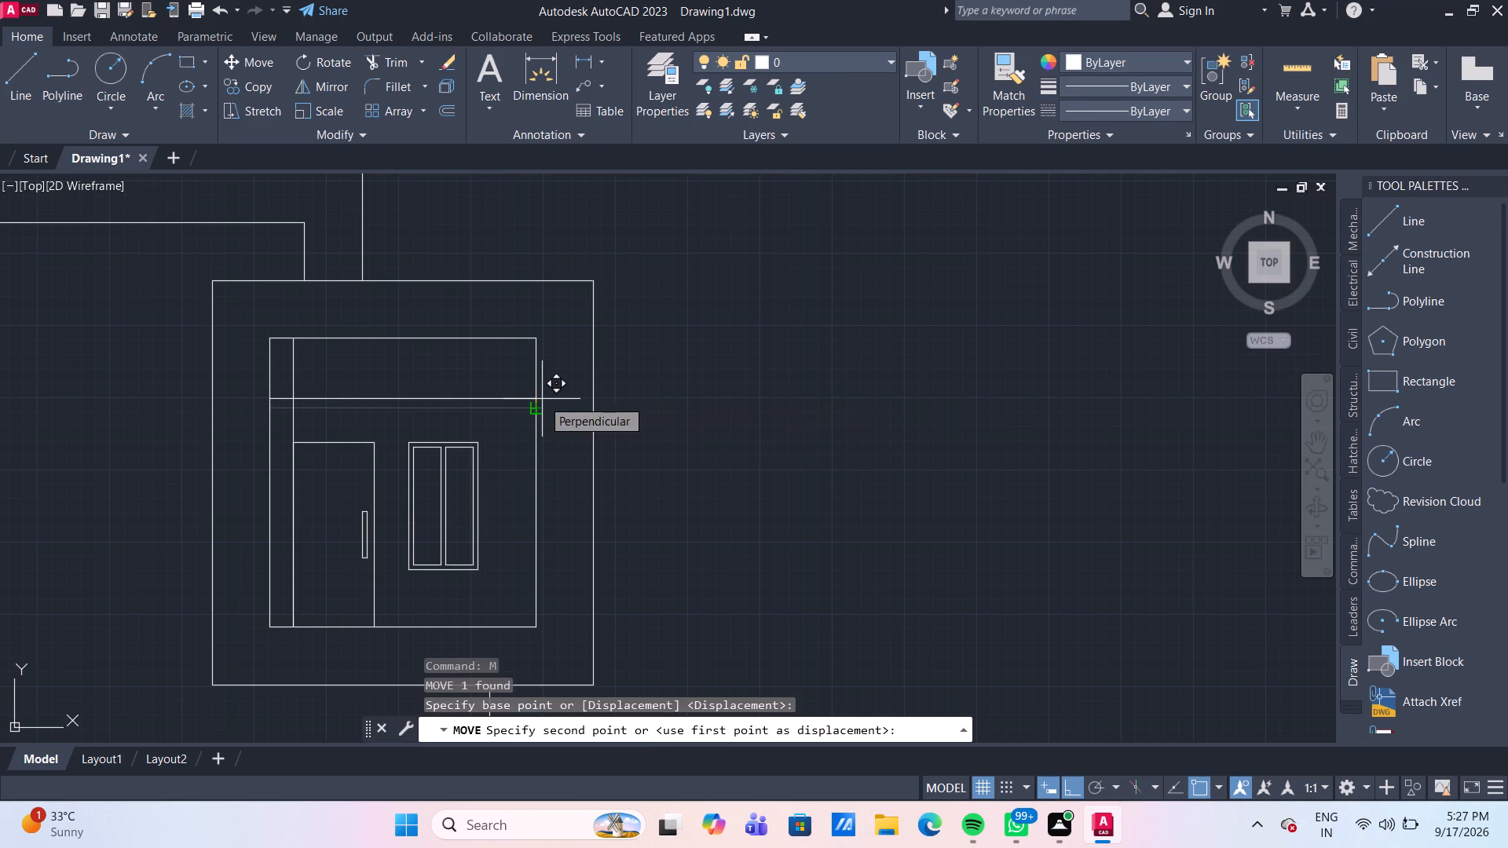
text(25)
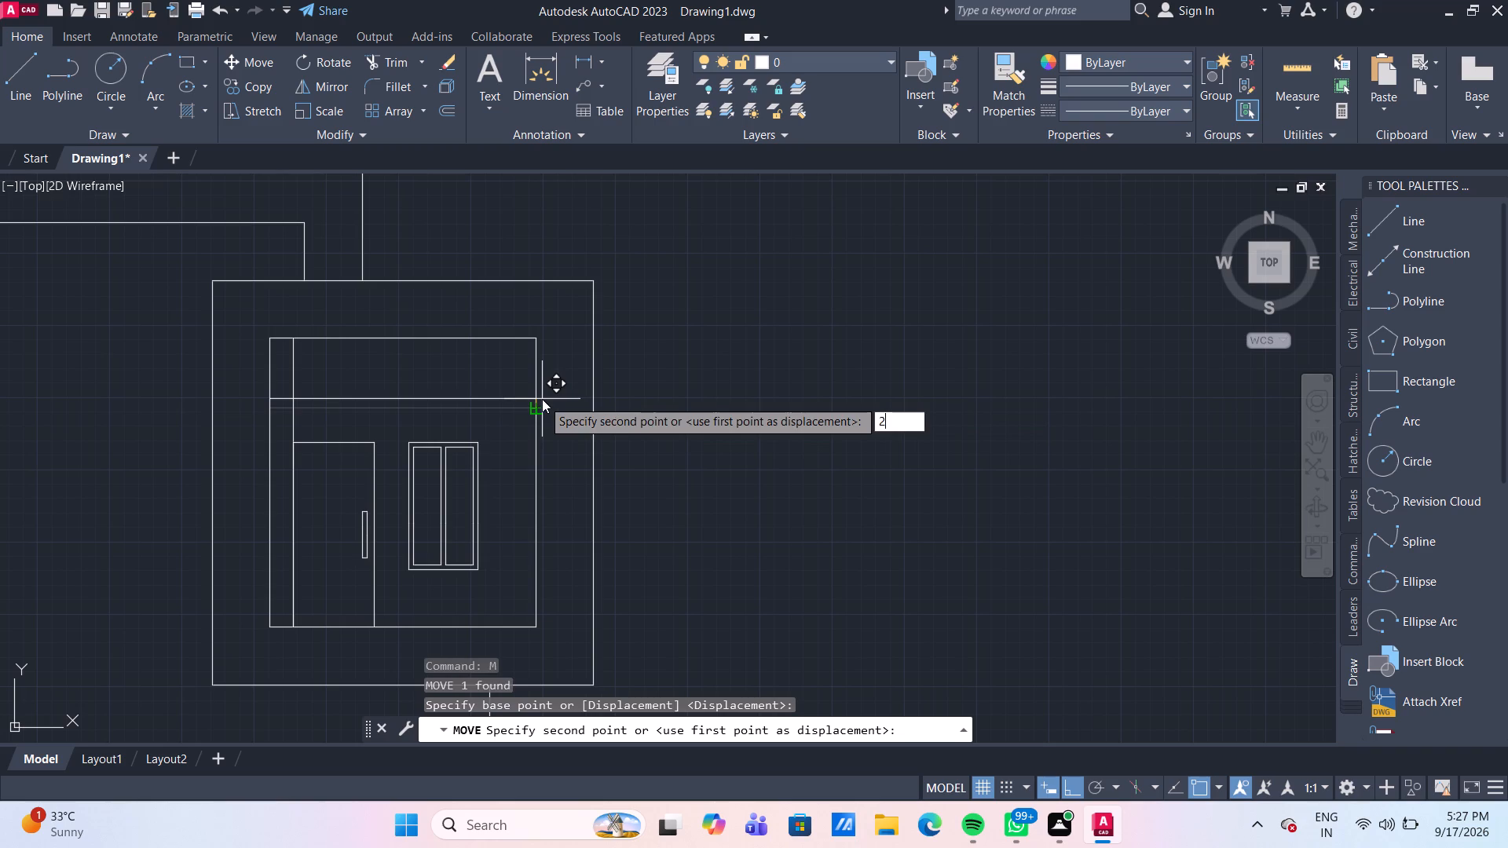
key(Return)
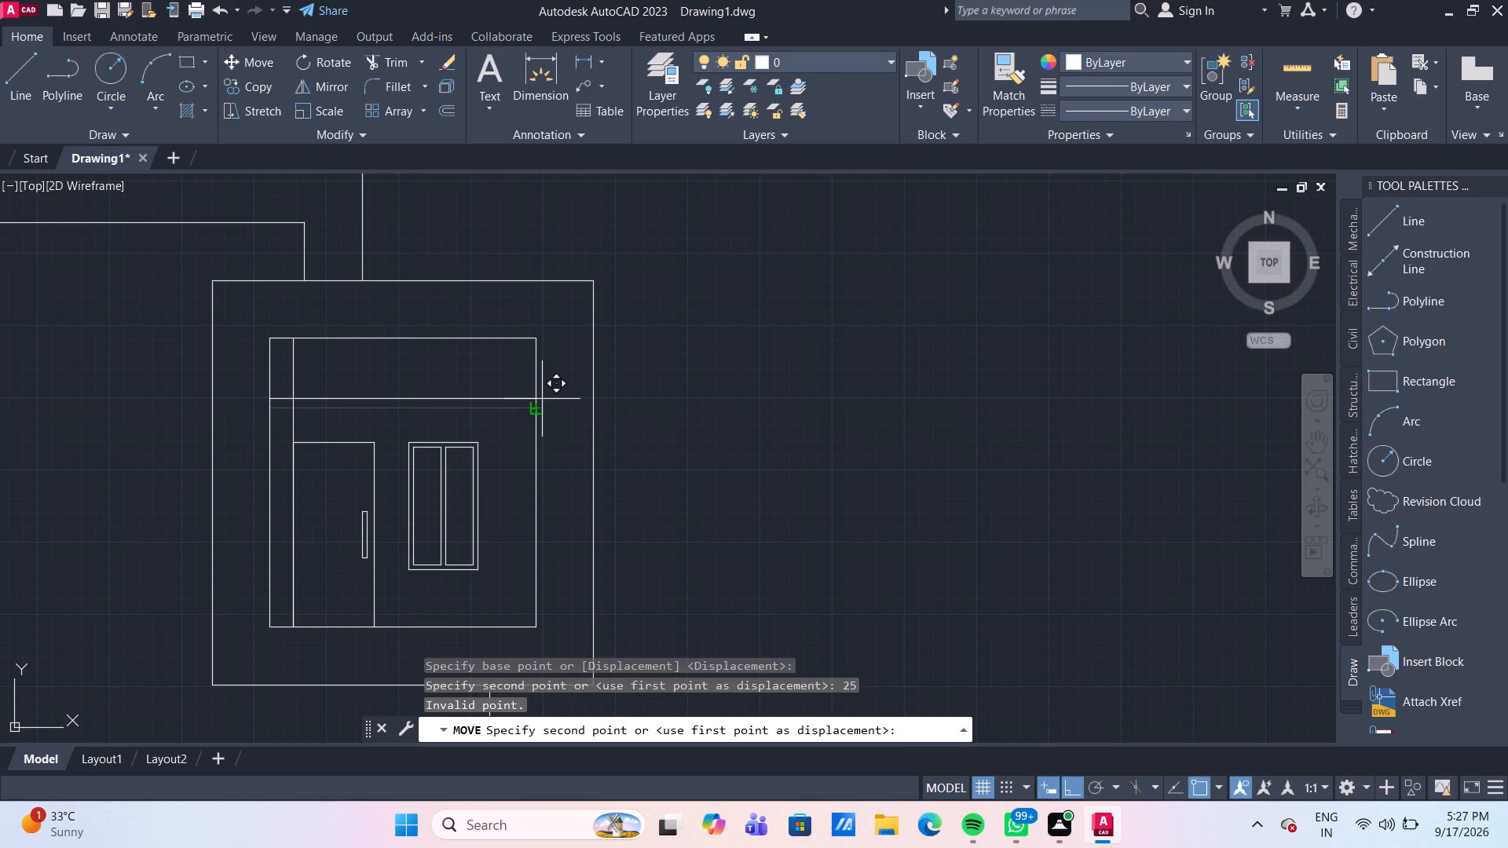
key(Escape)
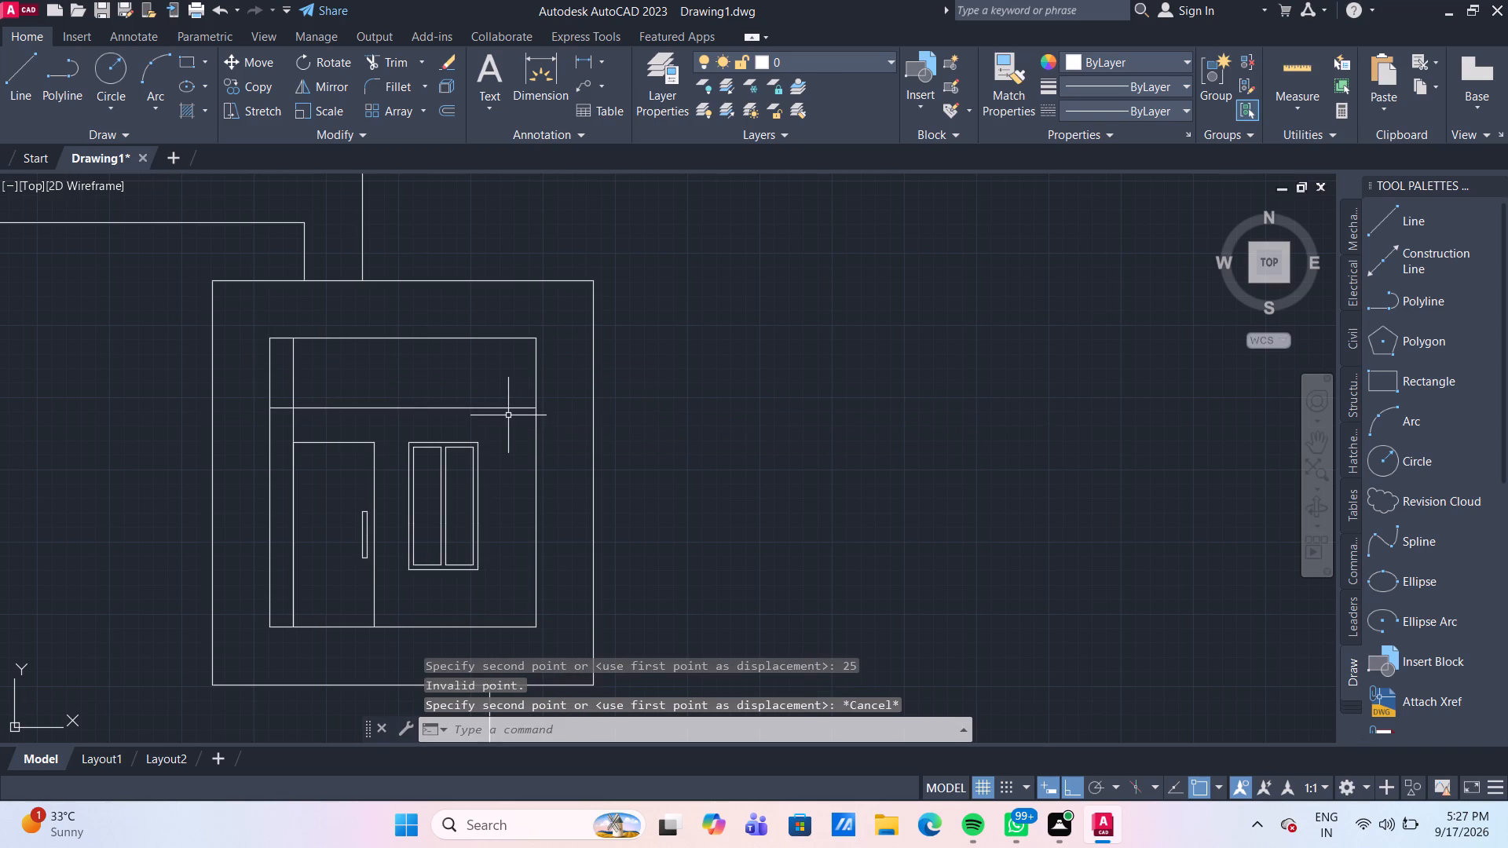
Move the horizontal line above the copied door and window up by 25, and check its spacing with a quick measurement.
click(504, 408)
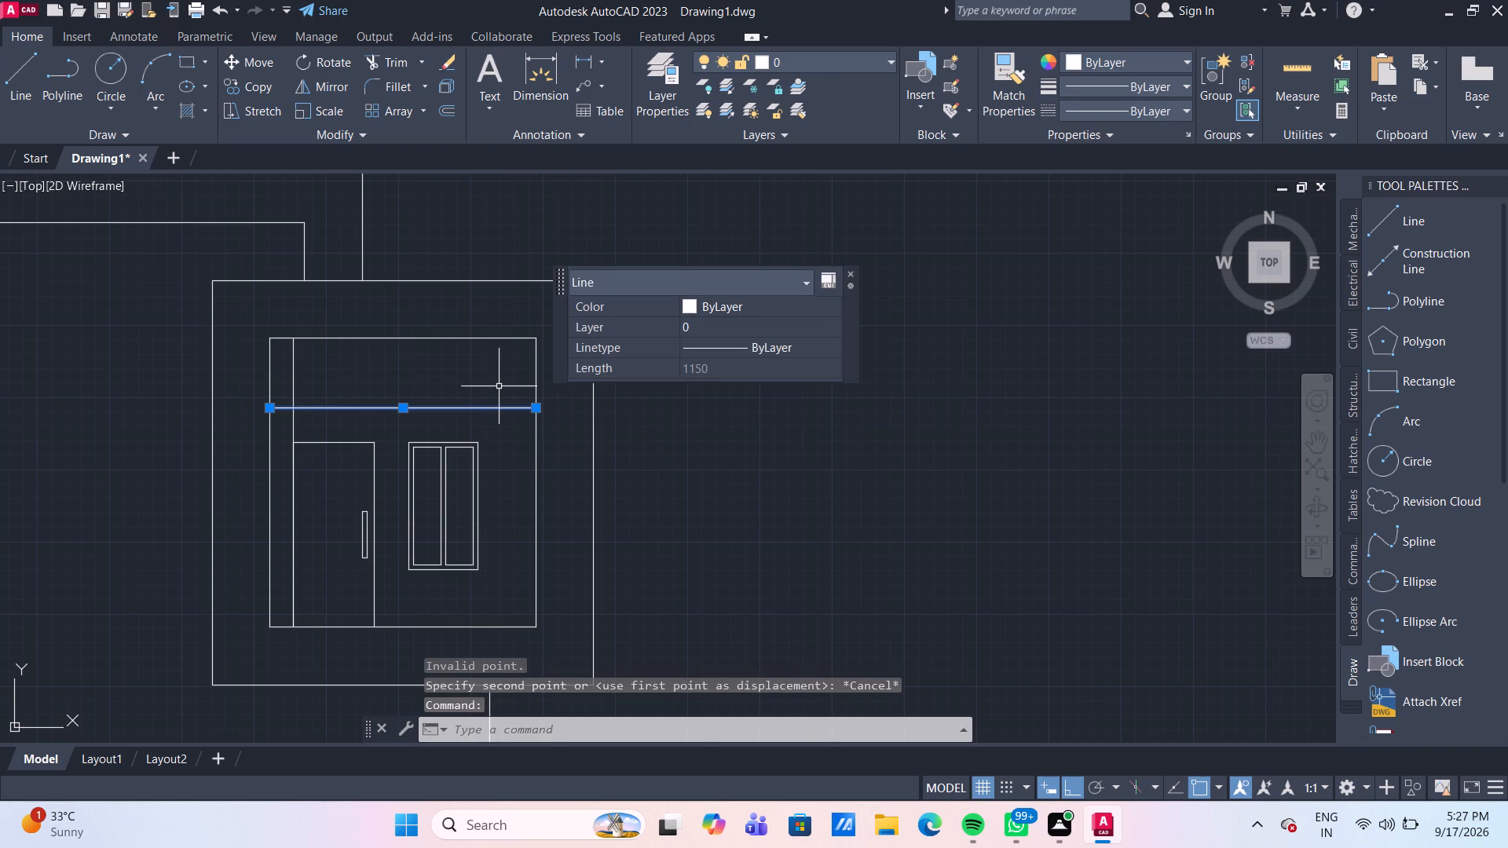
key(m)
key(Return)
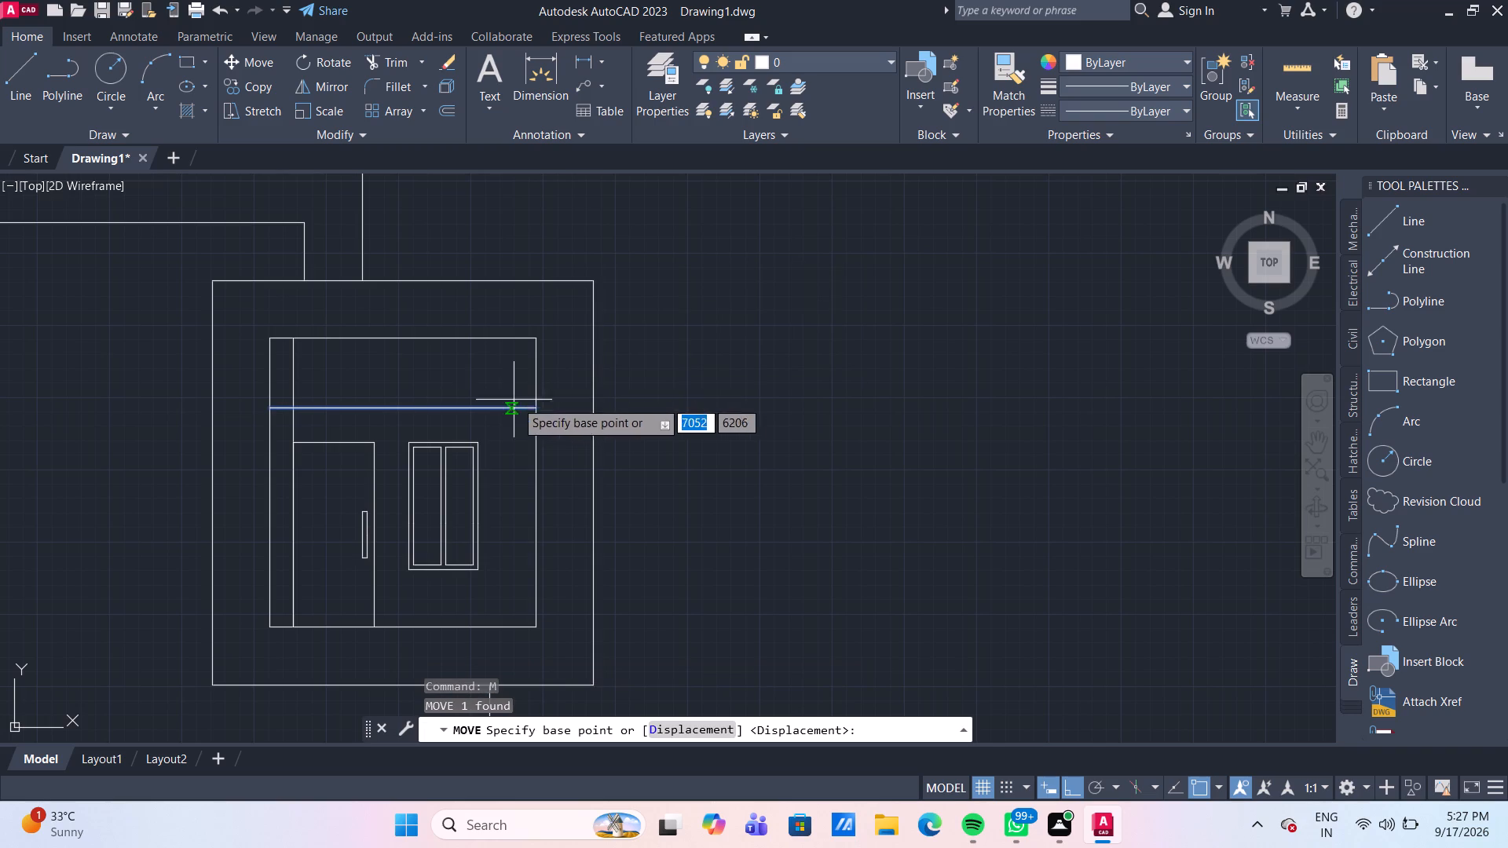
click(539, 410)
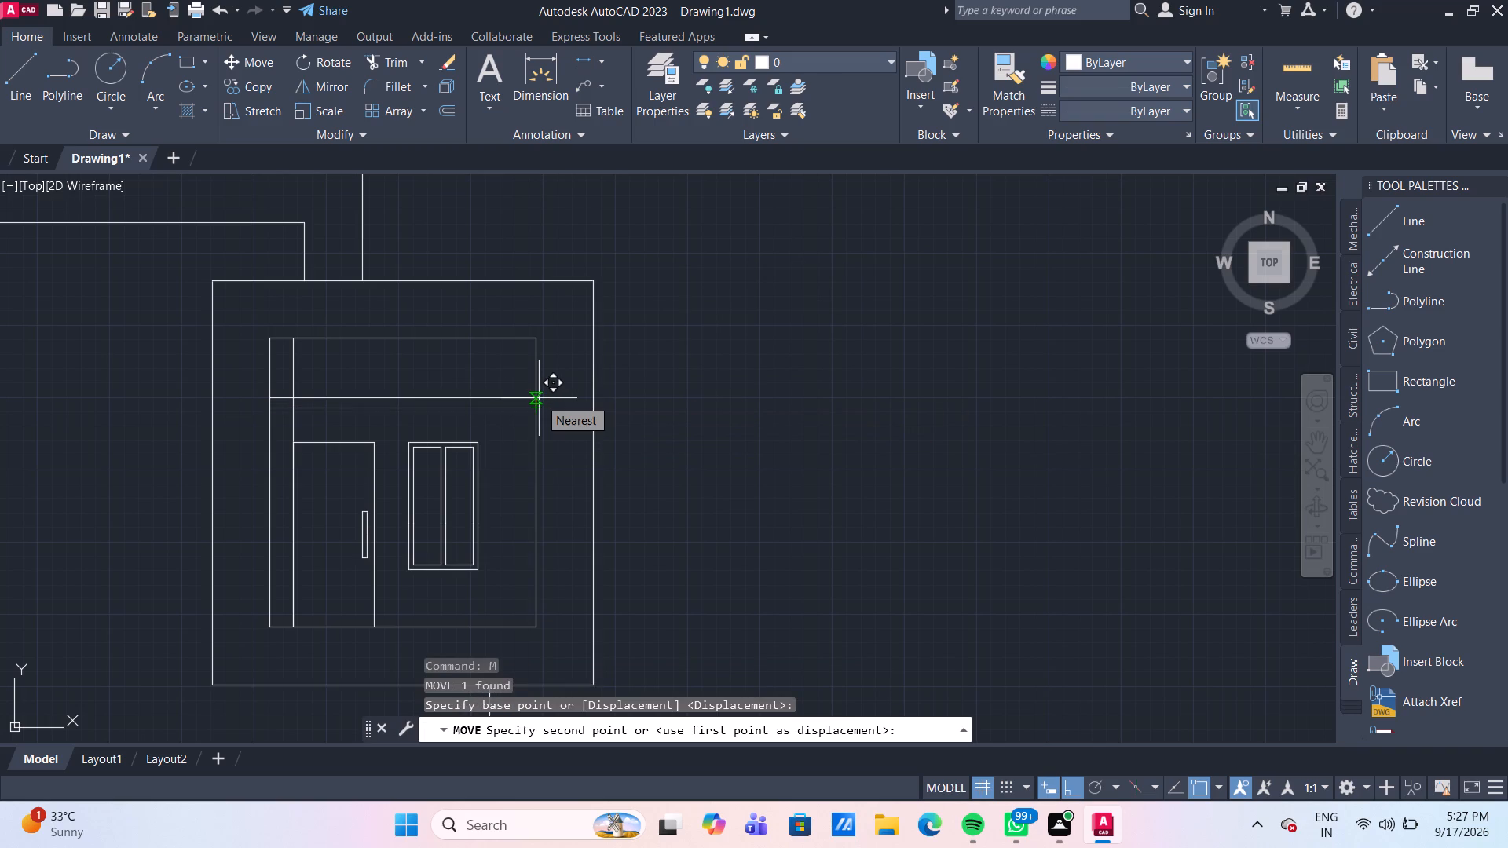
text(25)
key(Return)
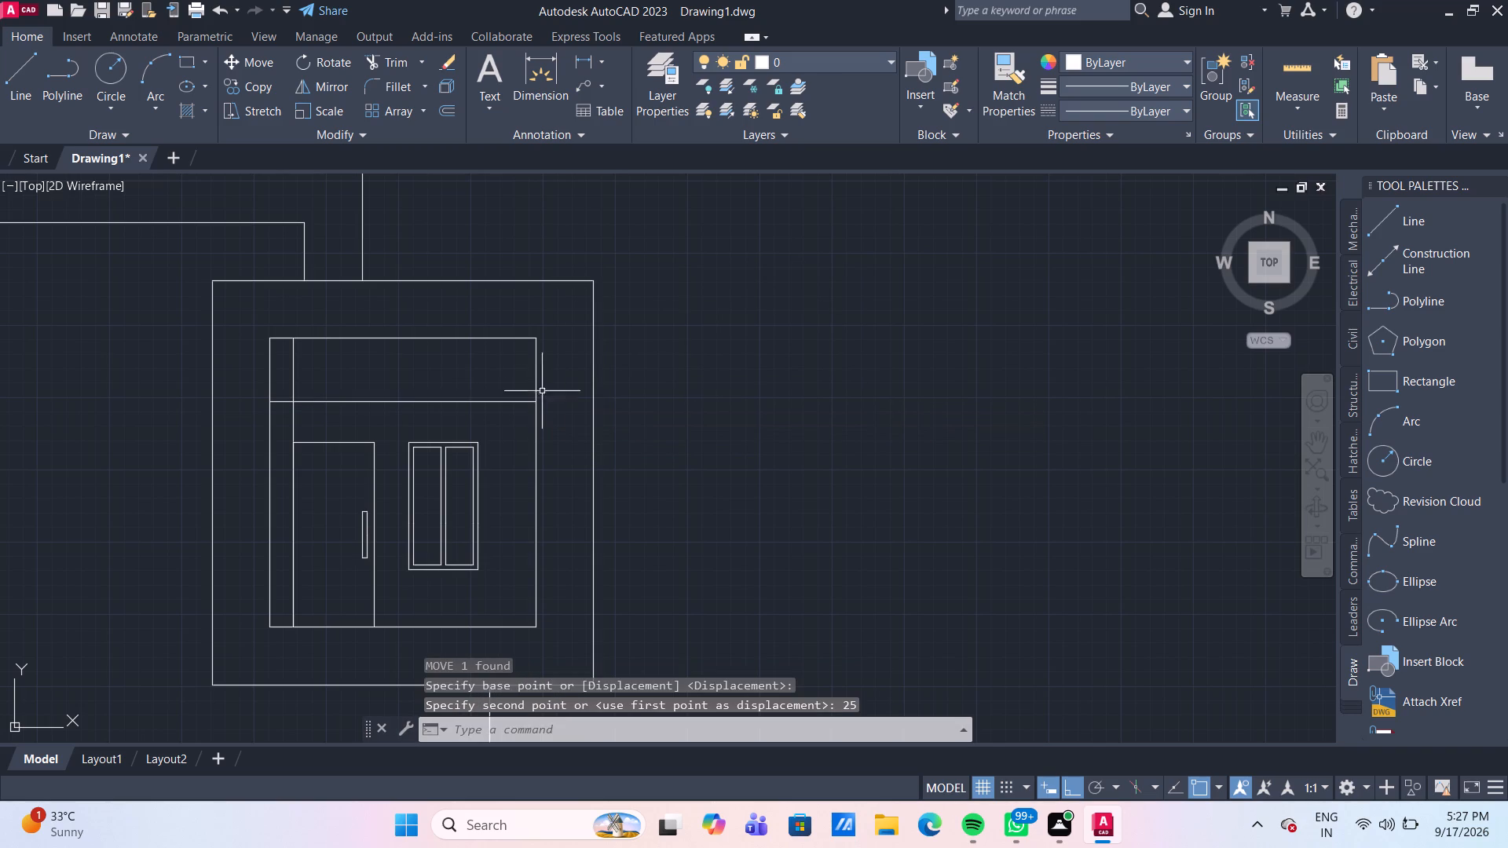
click(1301, 58)
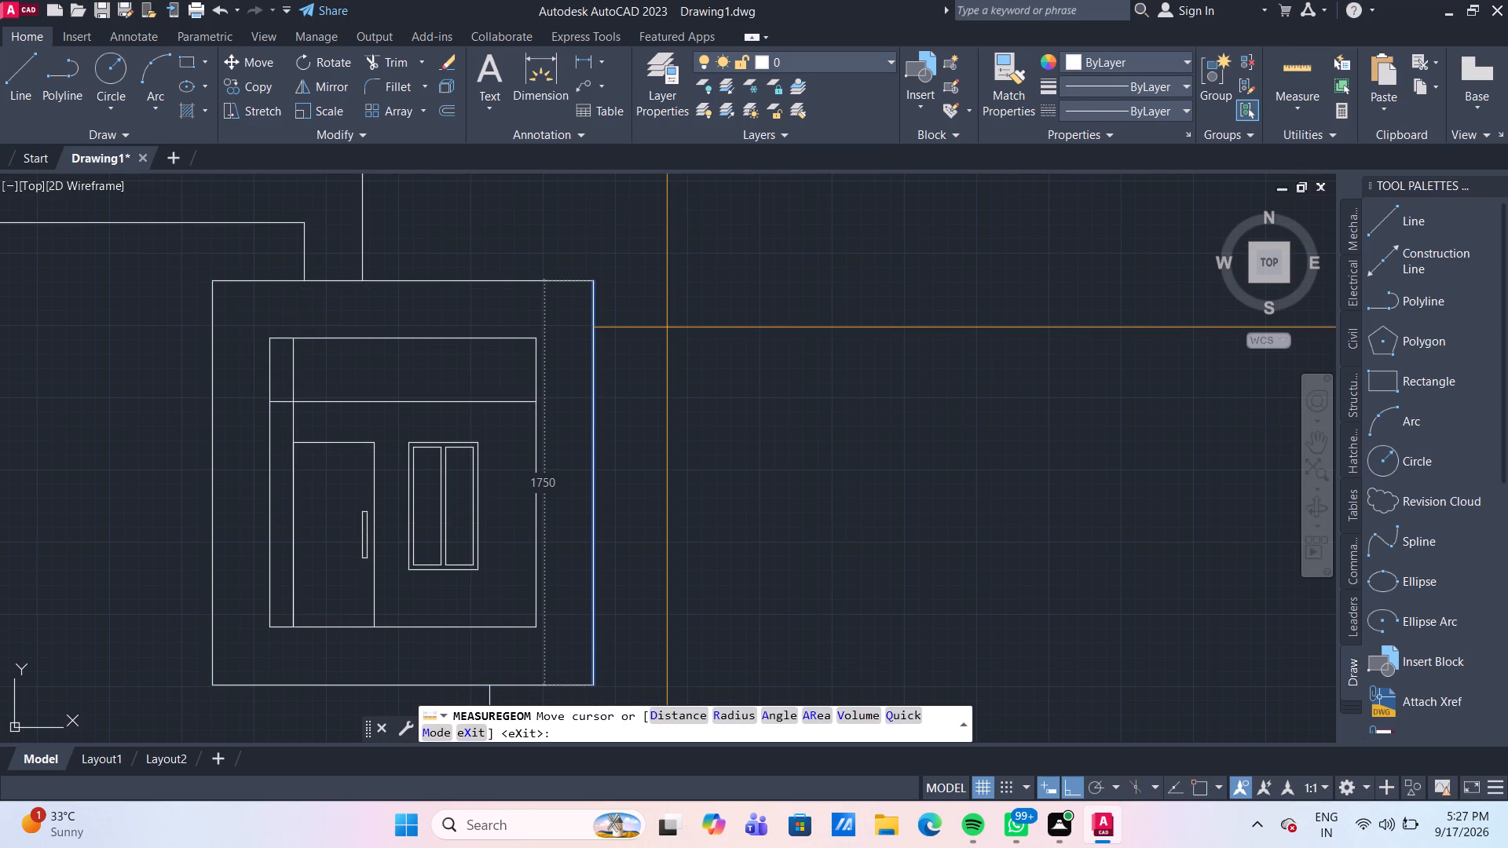
key(Escape)
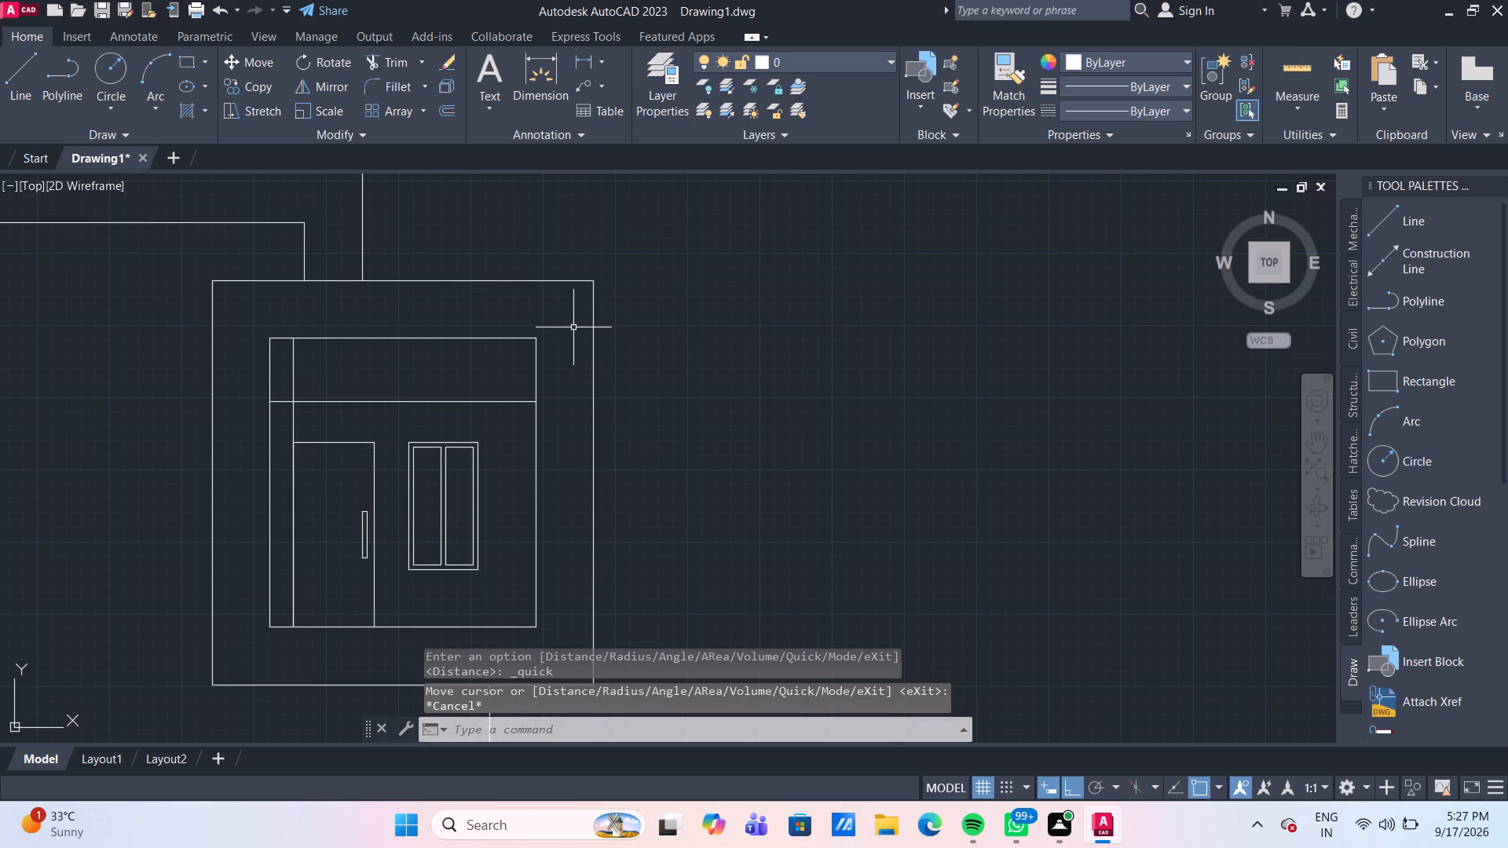
Offset the horizontal line above the copied door and window by 100 downward.
key(o)
key(Return)
text(100)
key(Return)
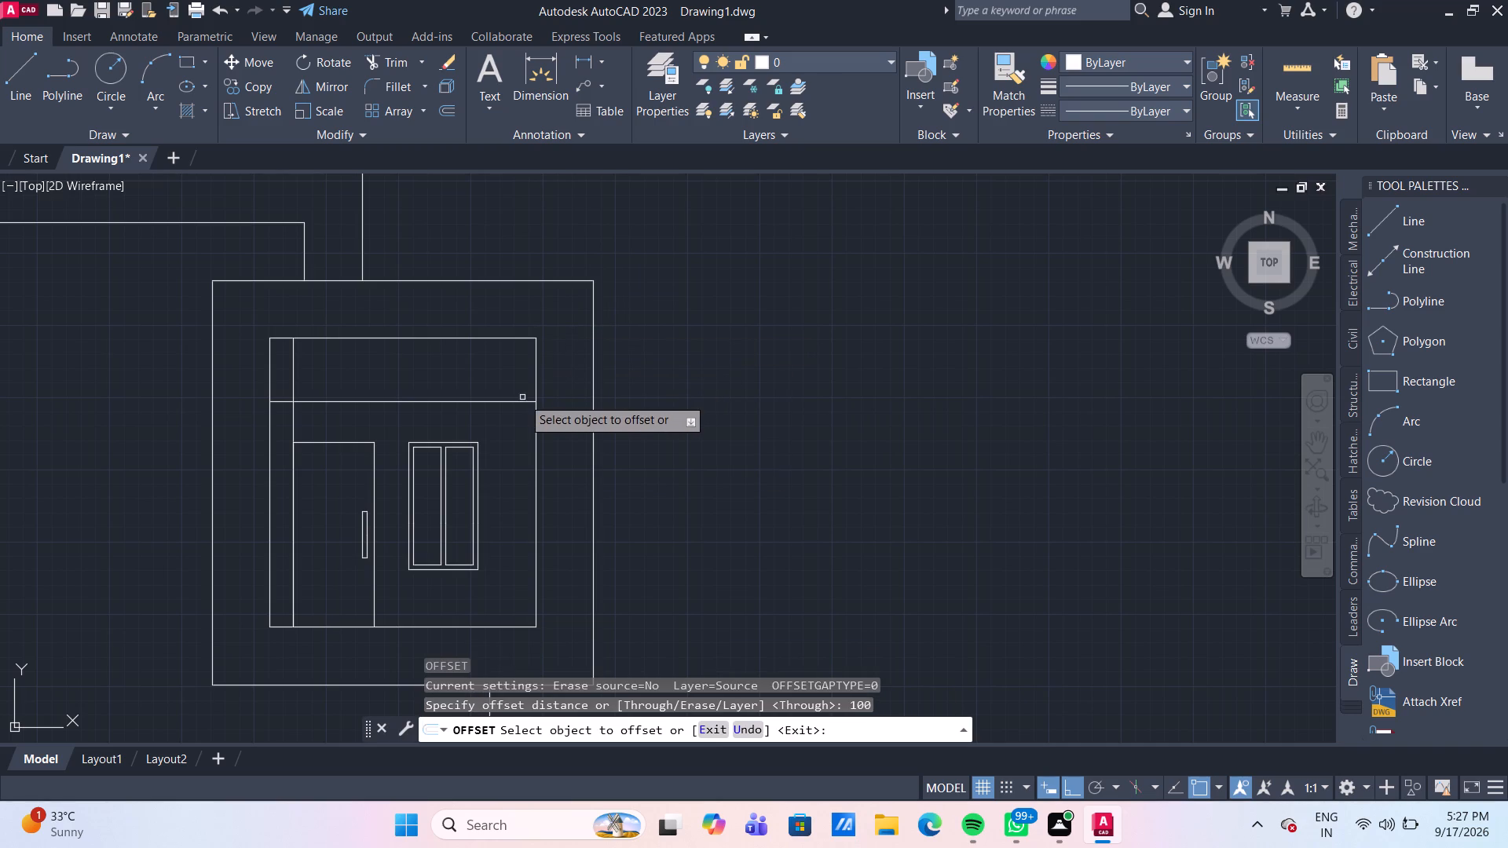
click(517, 403)
click(518, 414)
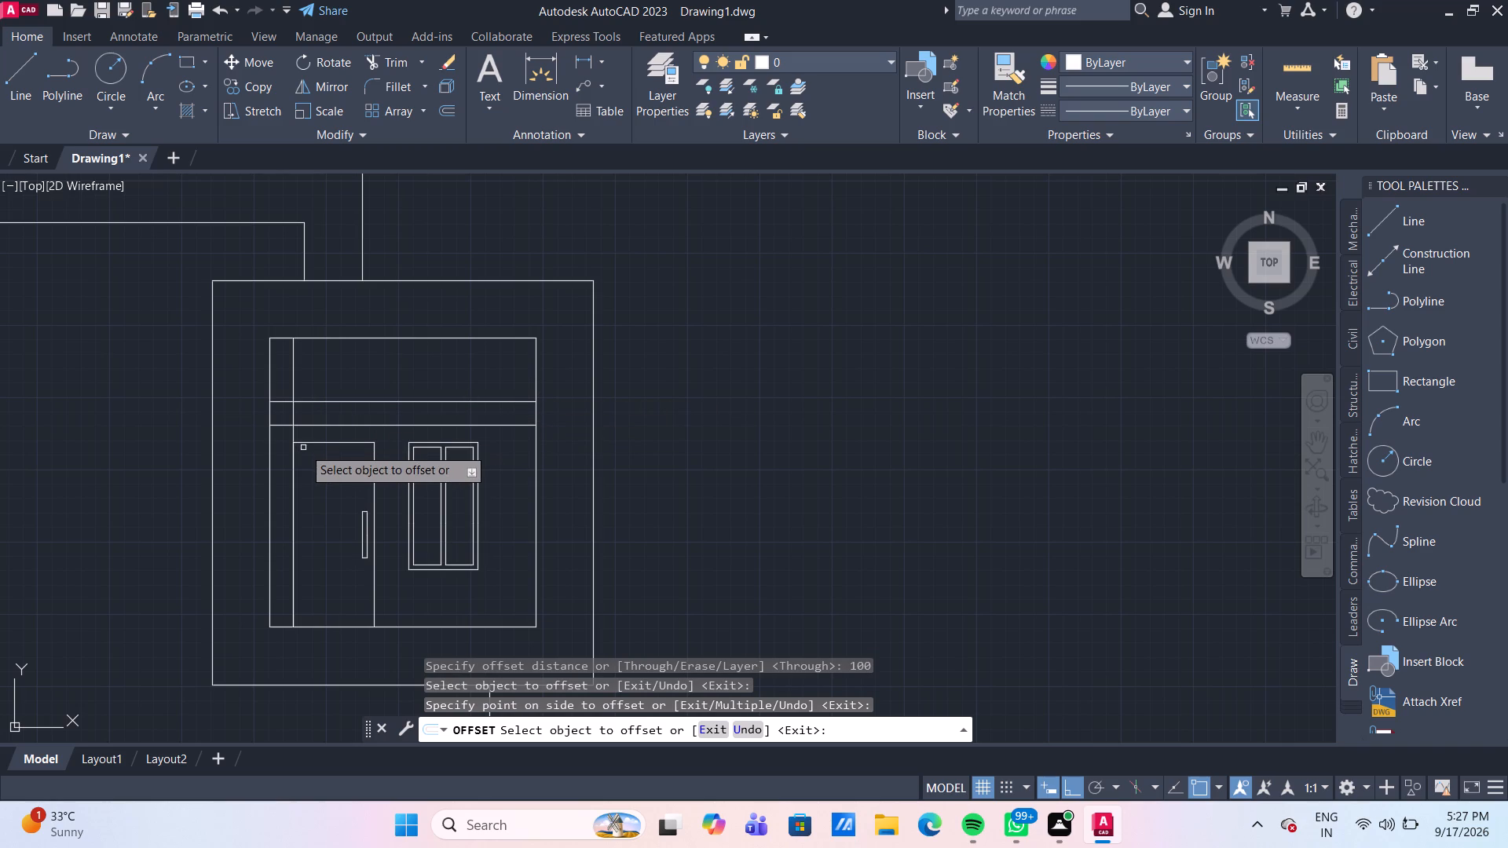
Offset the vertical line along the copied door's hinge edge by 75 toward the recess's left side.
scroll(297, 431, up, 1)
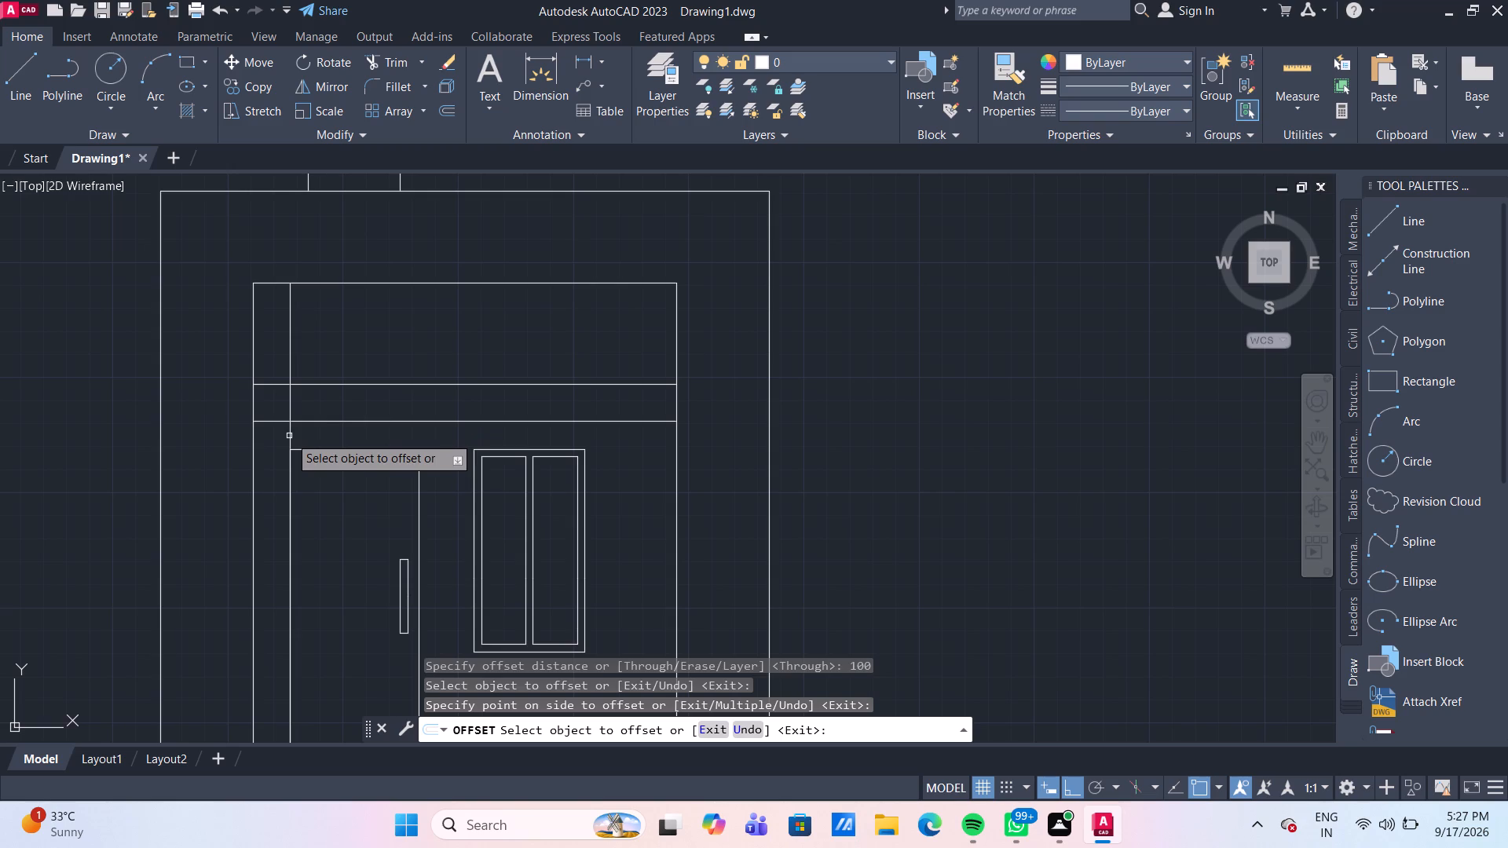
click(289, 436)
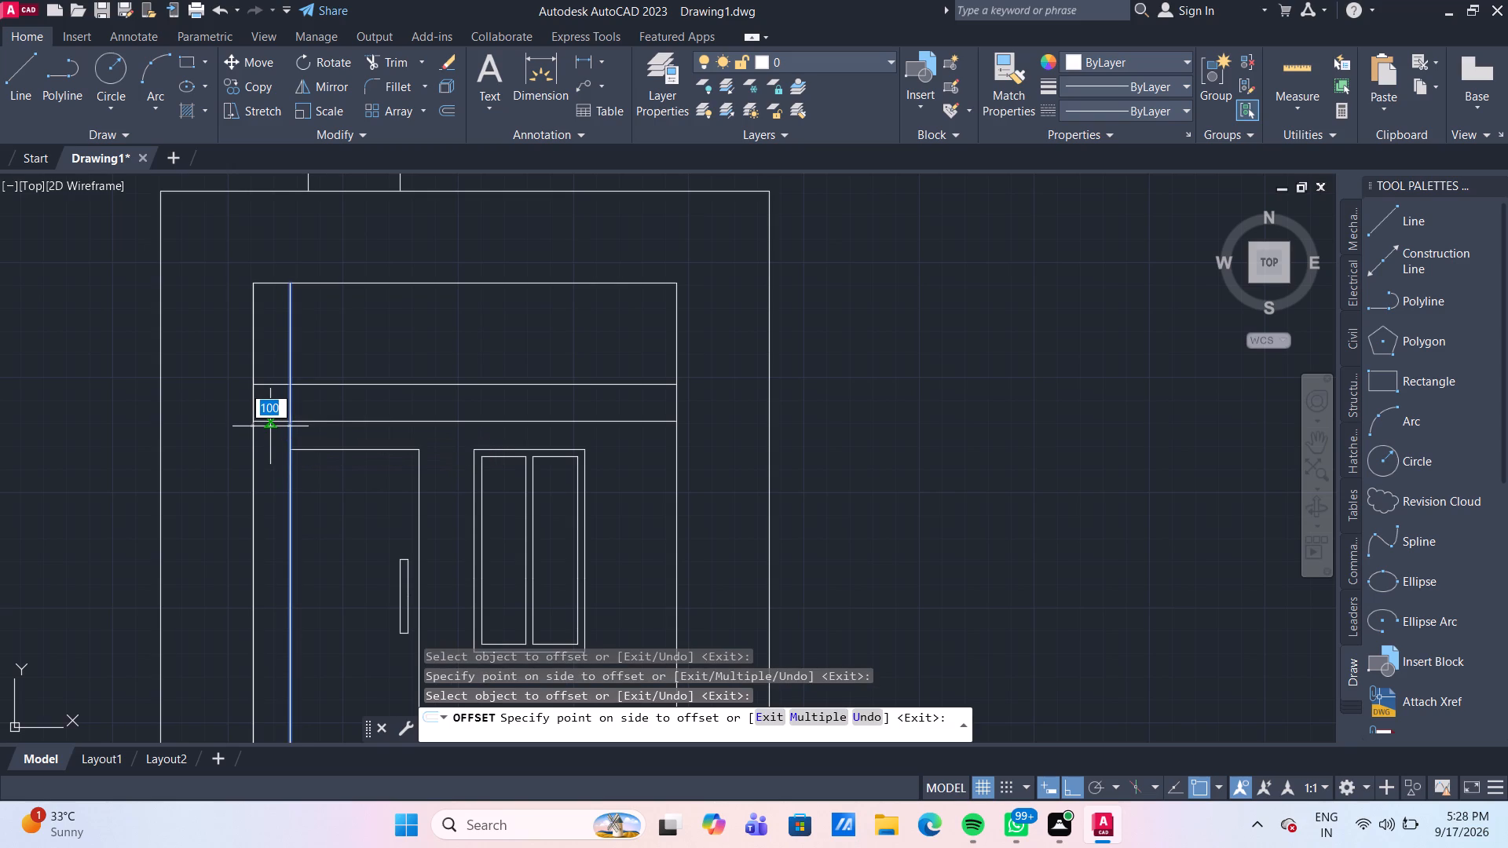
key(Escape)
key(o)
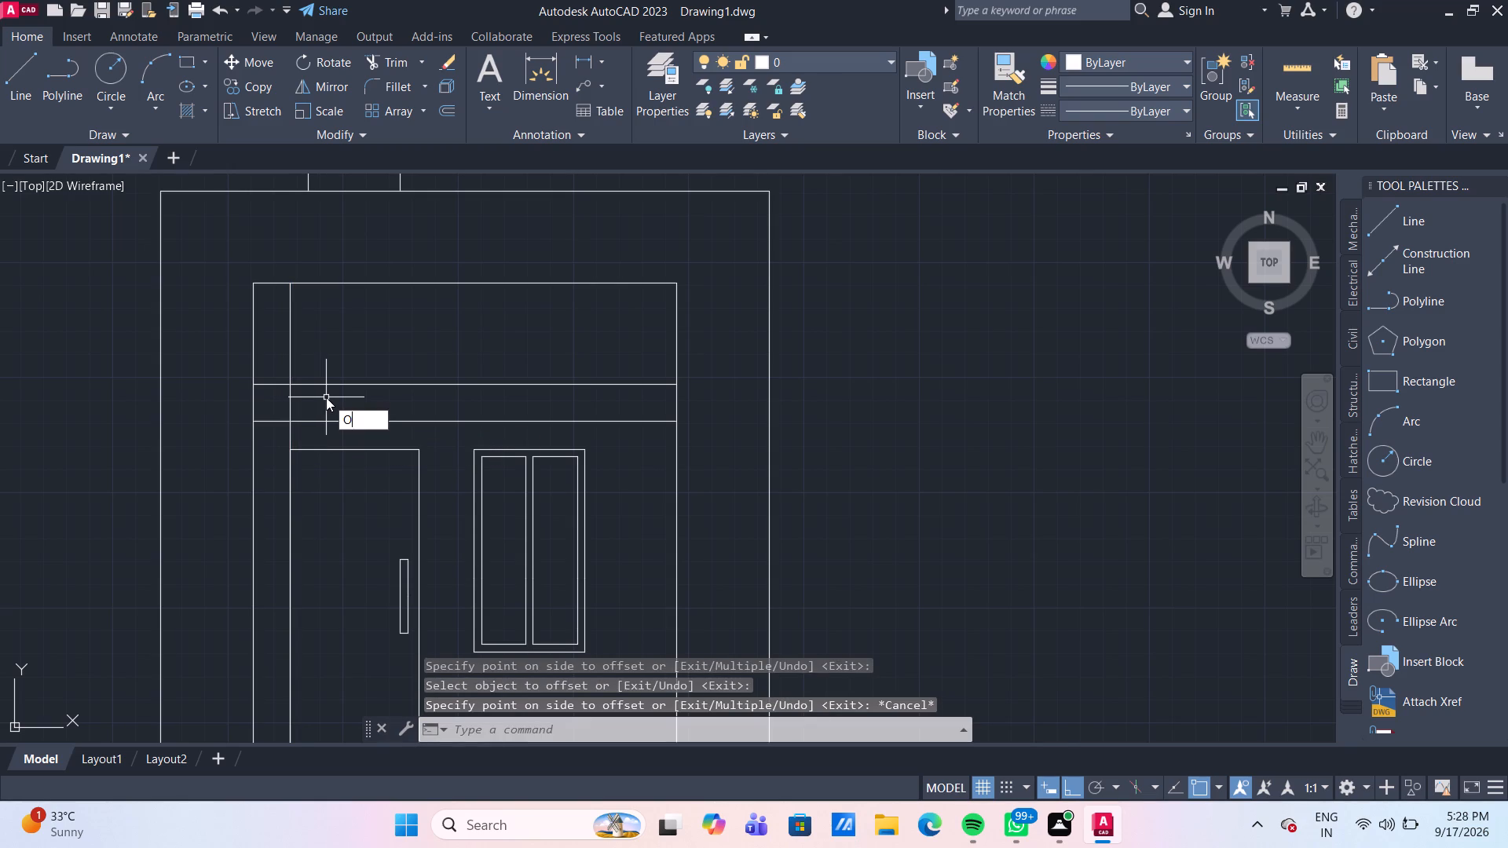
key(Return)
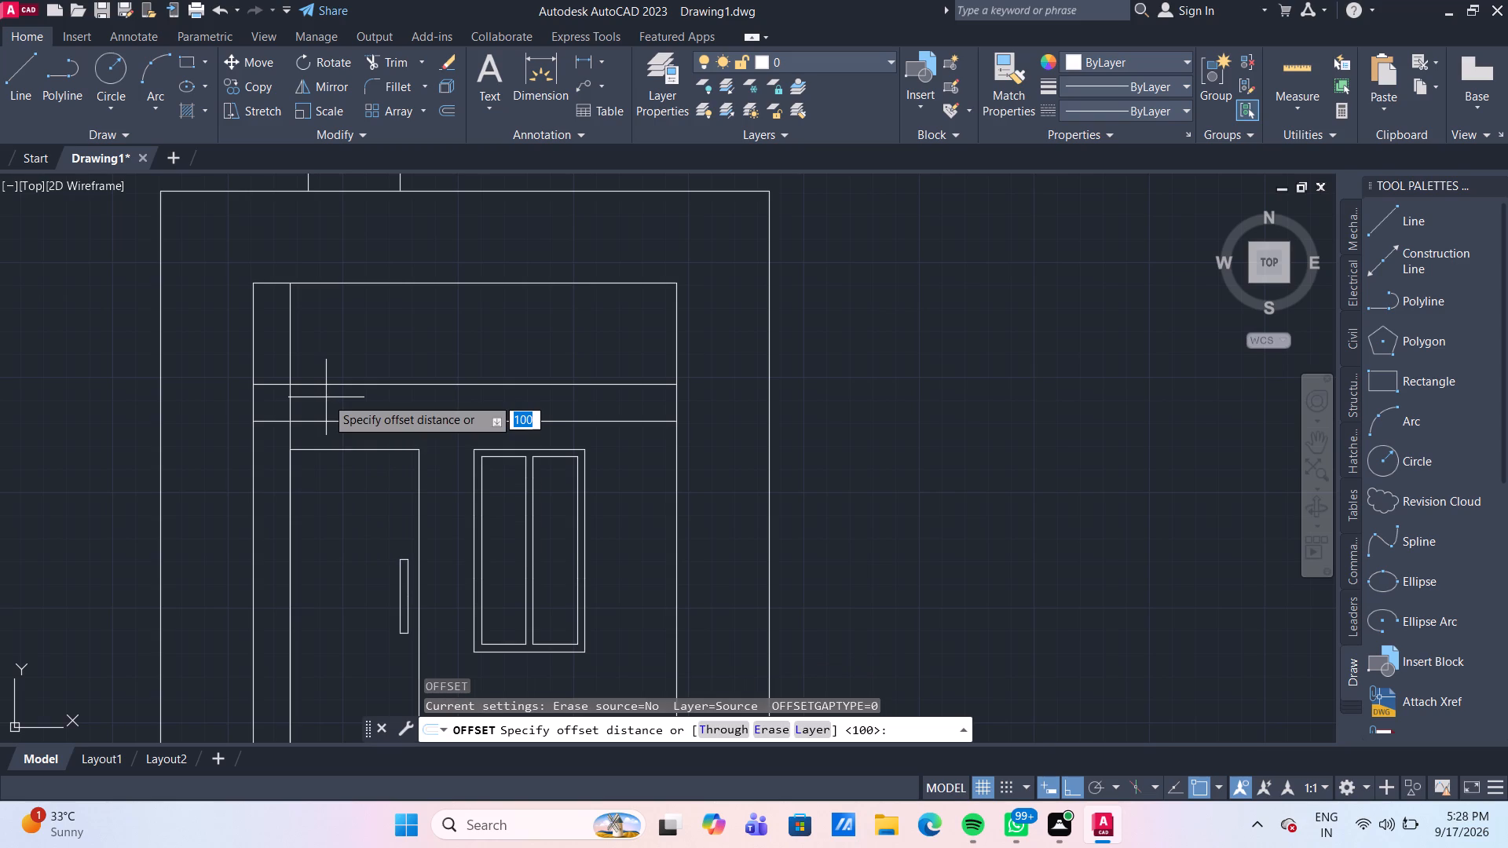
click(734, 723)
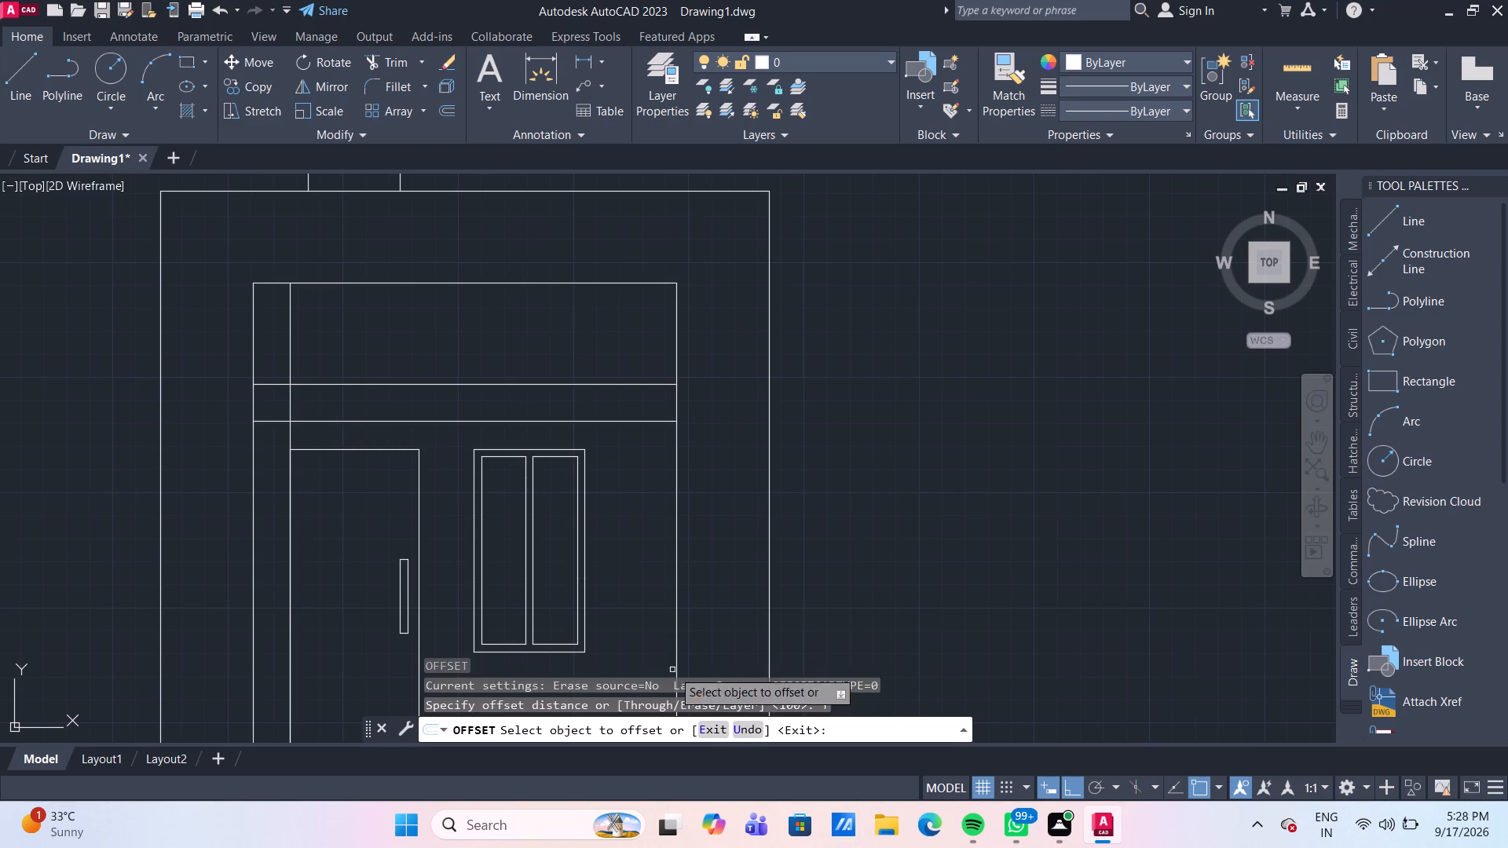
click(293, 353)
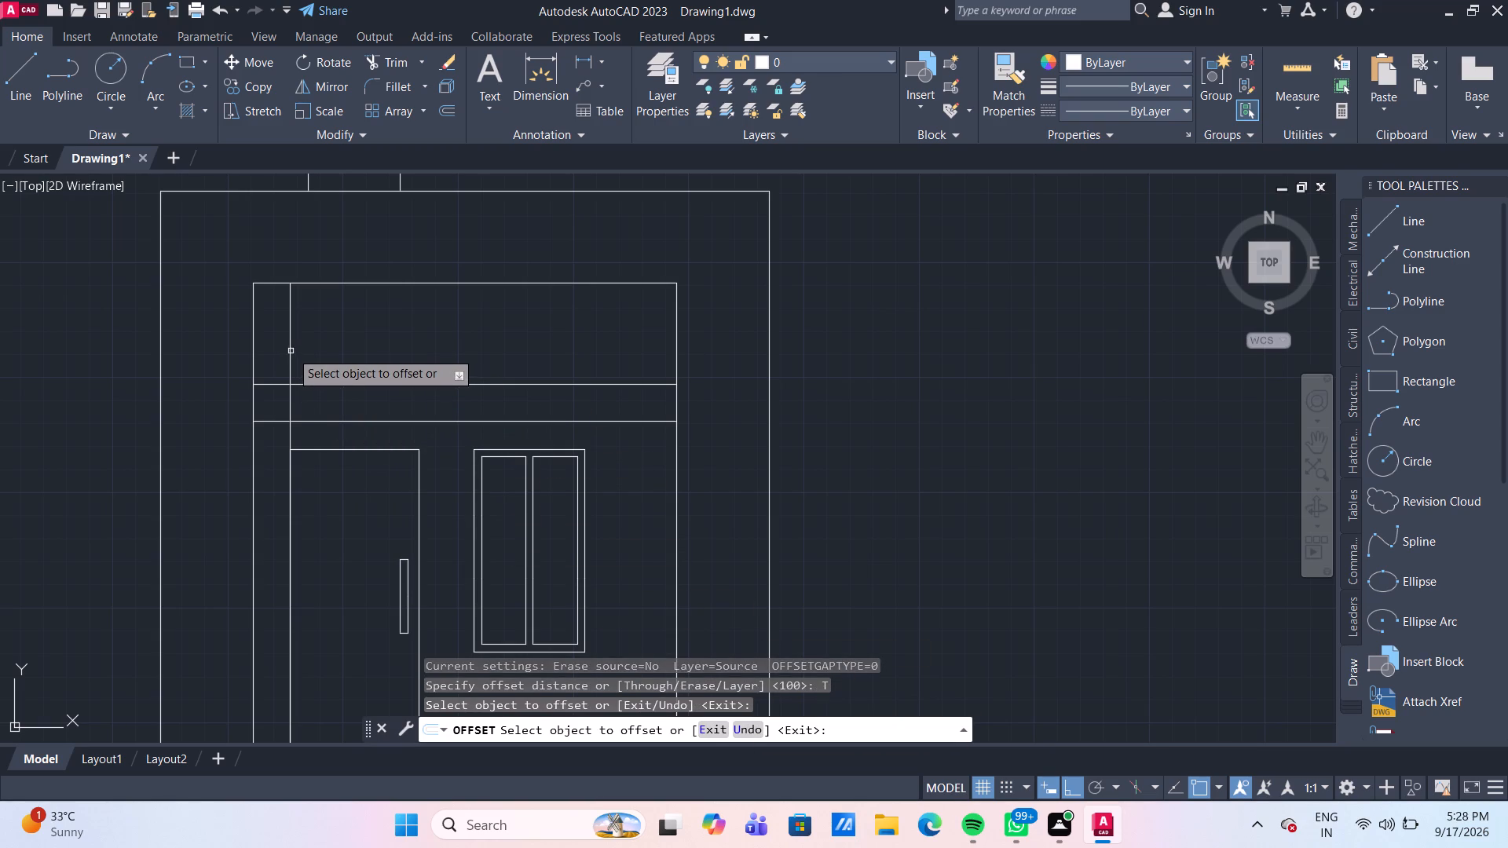
click(291, 351)
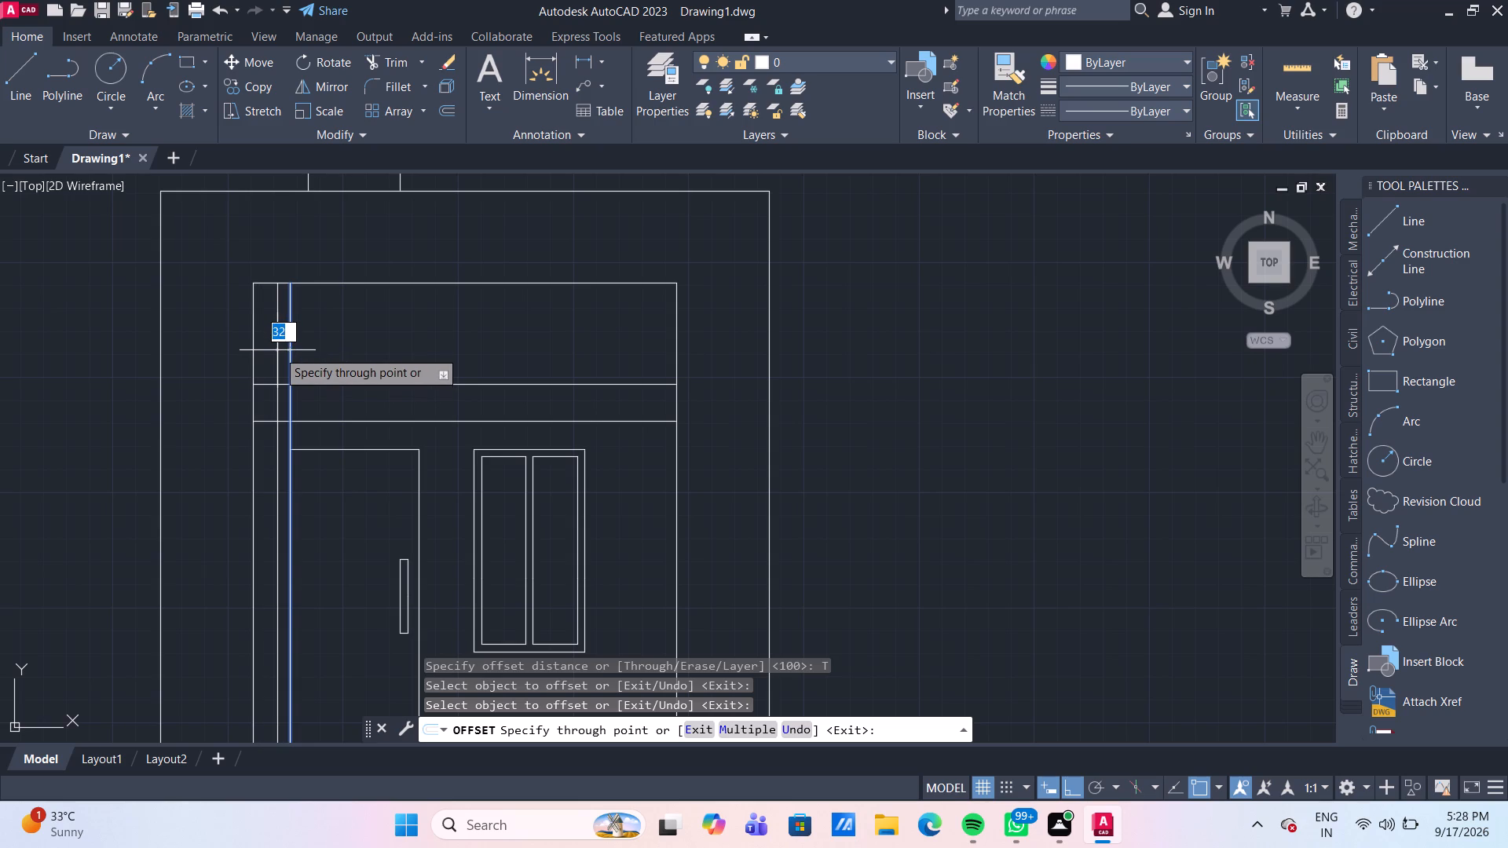
text(75)
key(Return)
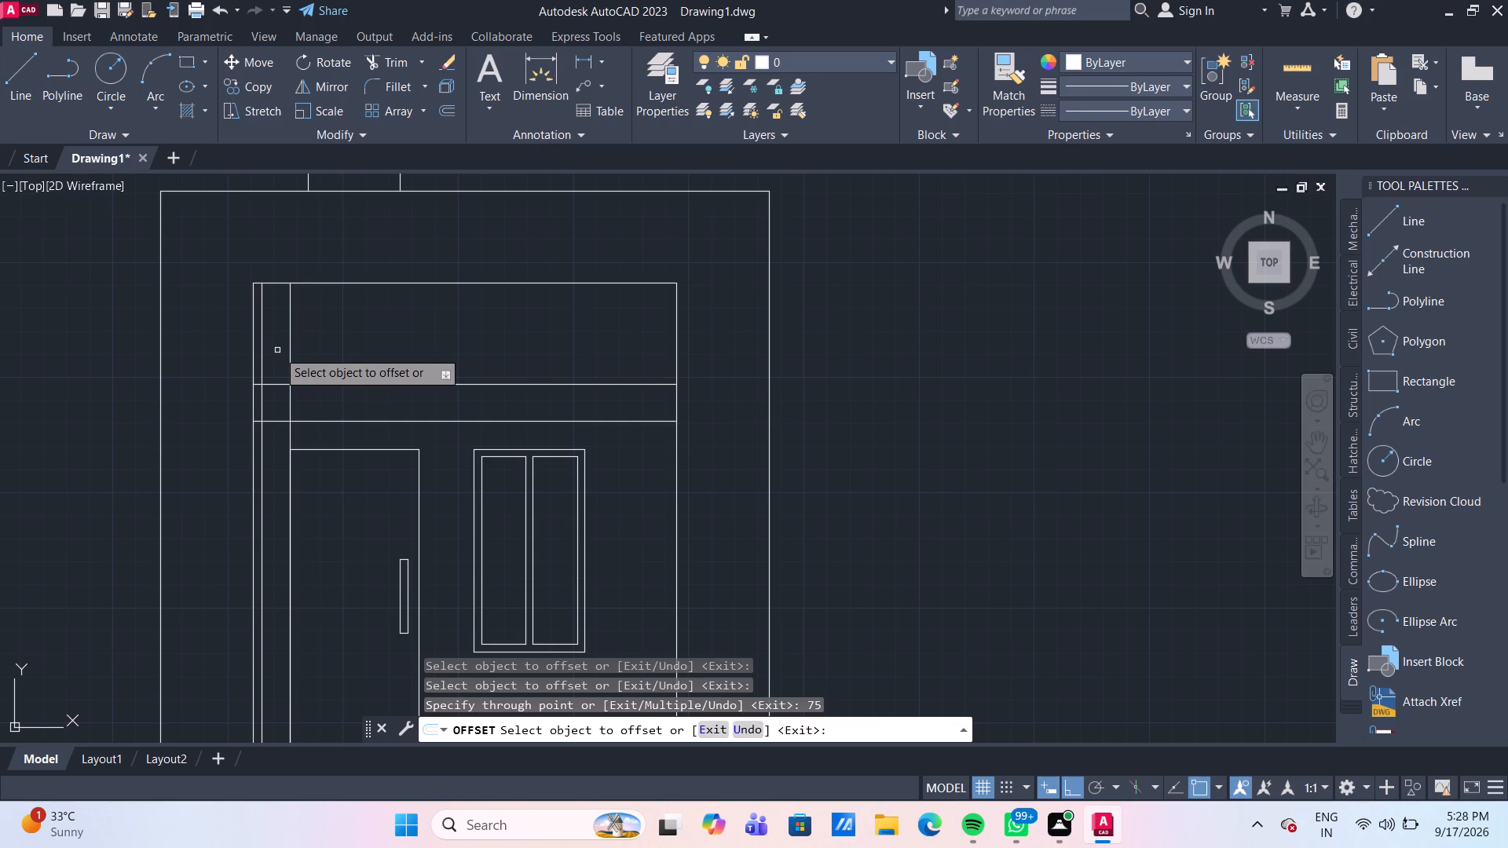
key(Escape)
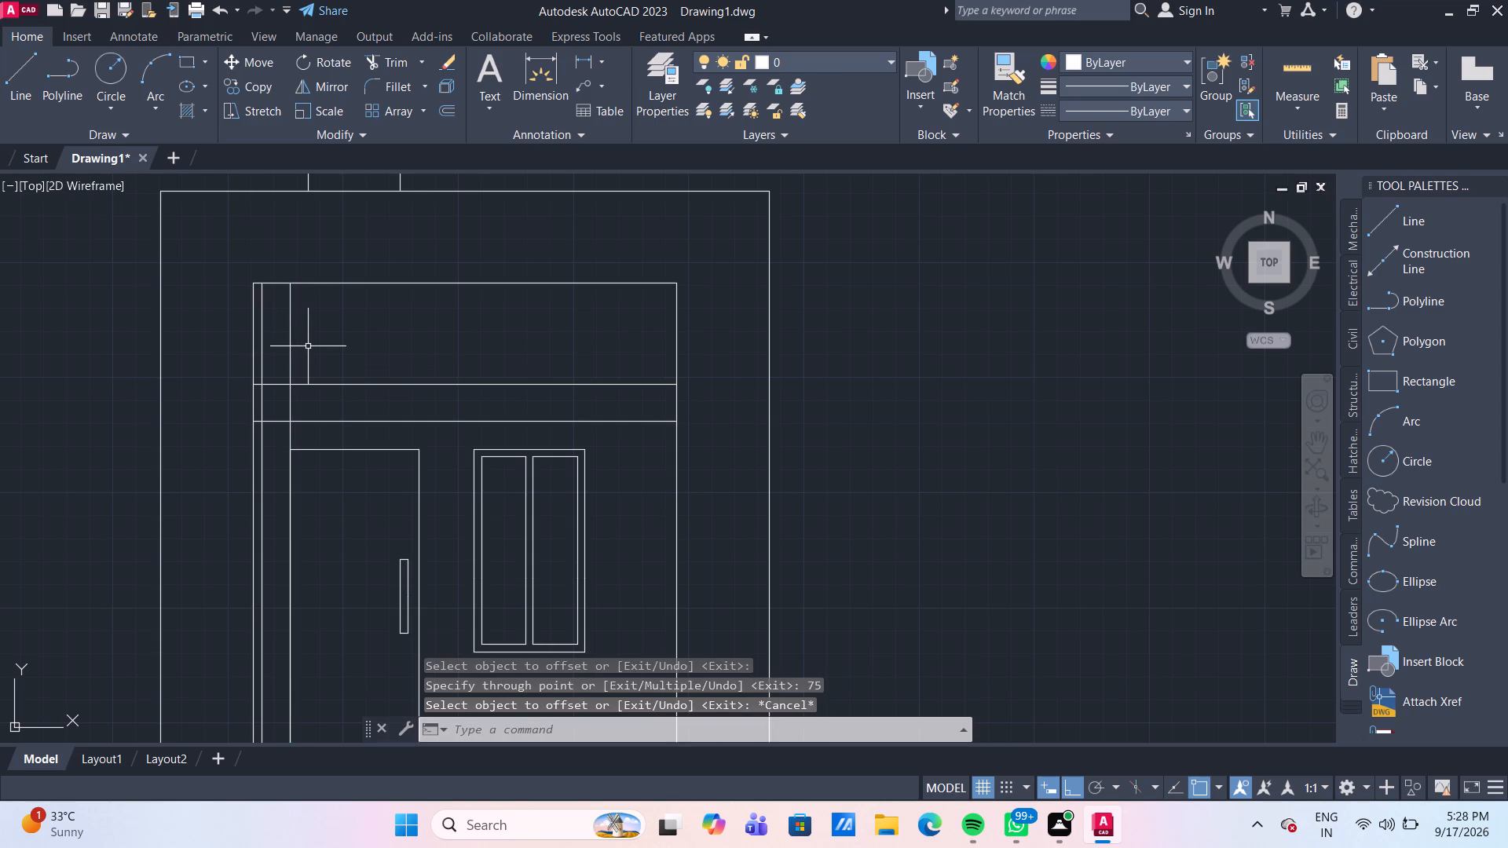
Trim both vertical lines above the upper band line, then the offset line and lower band line back to their shared corner.
text(TR)
key(Return)
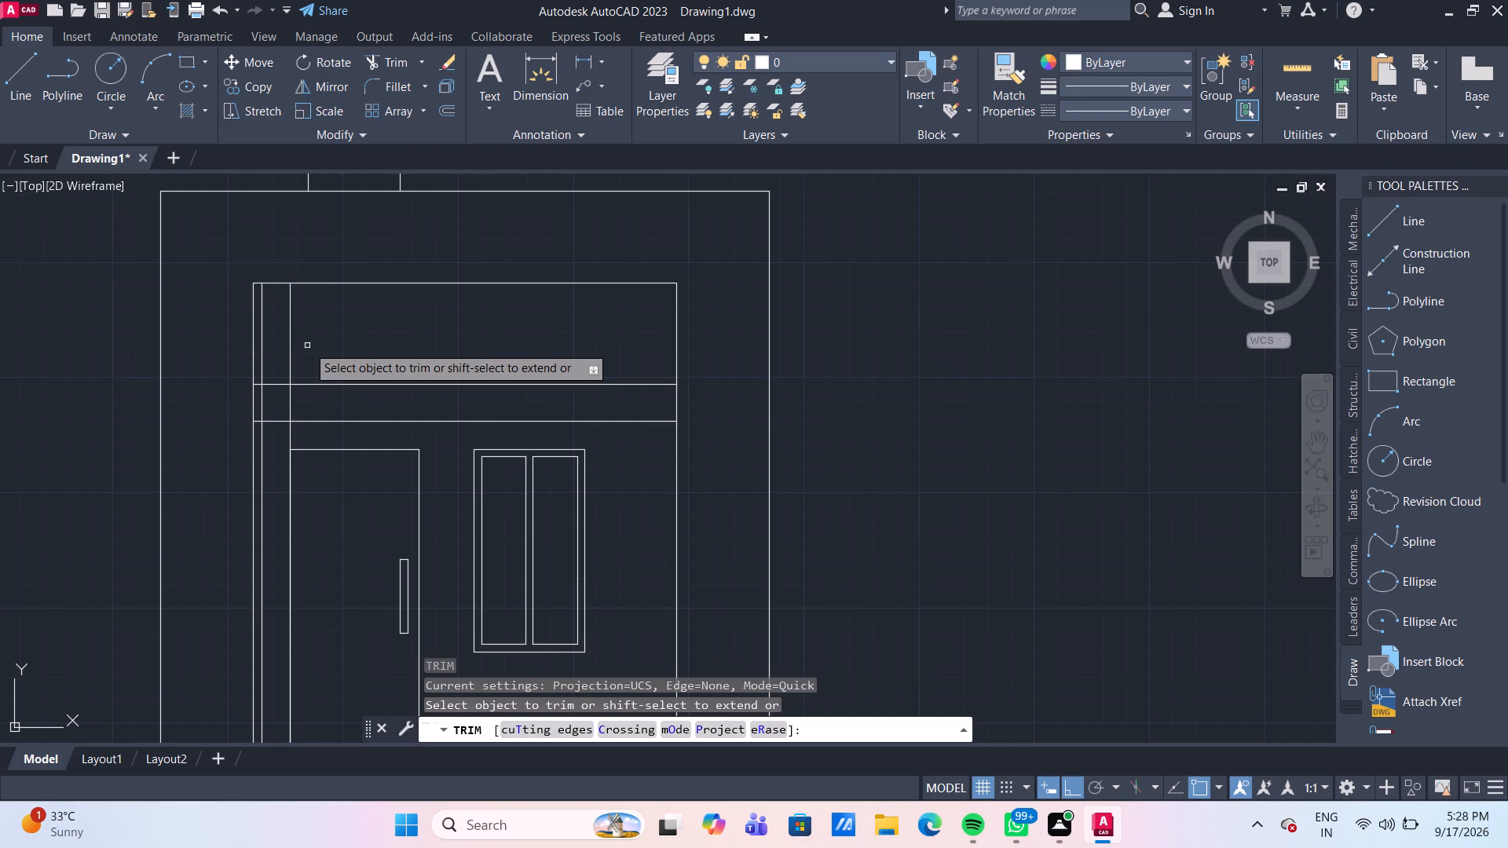
drag(289, 337, 280, 337)
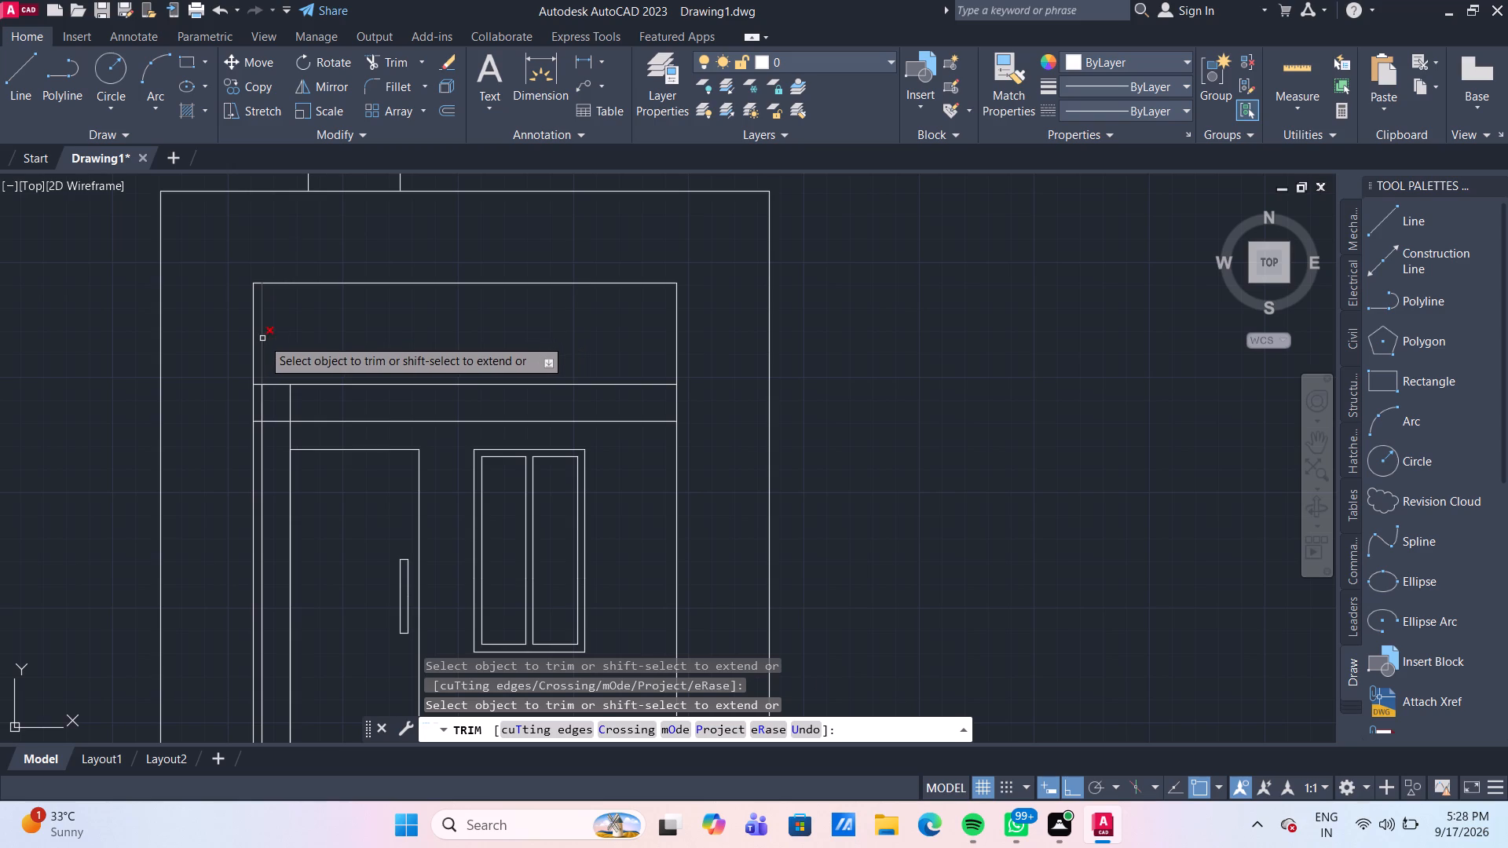
click(262, 338)
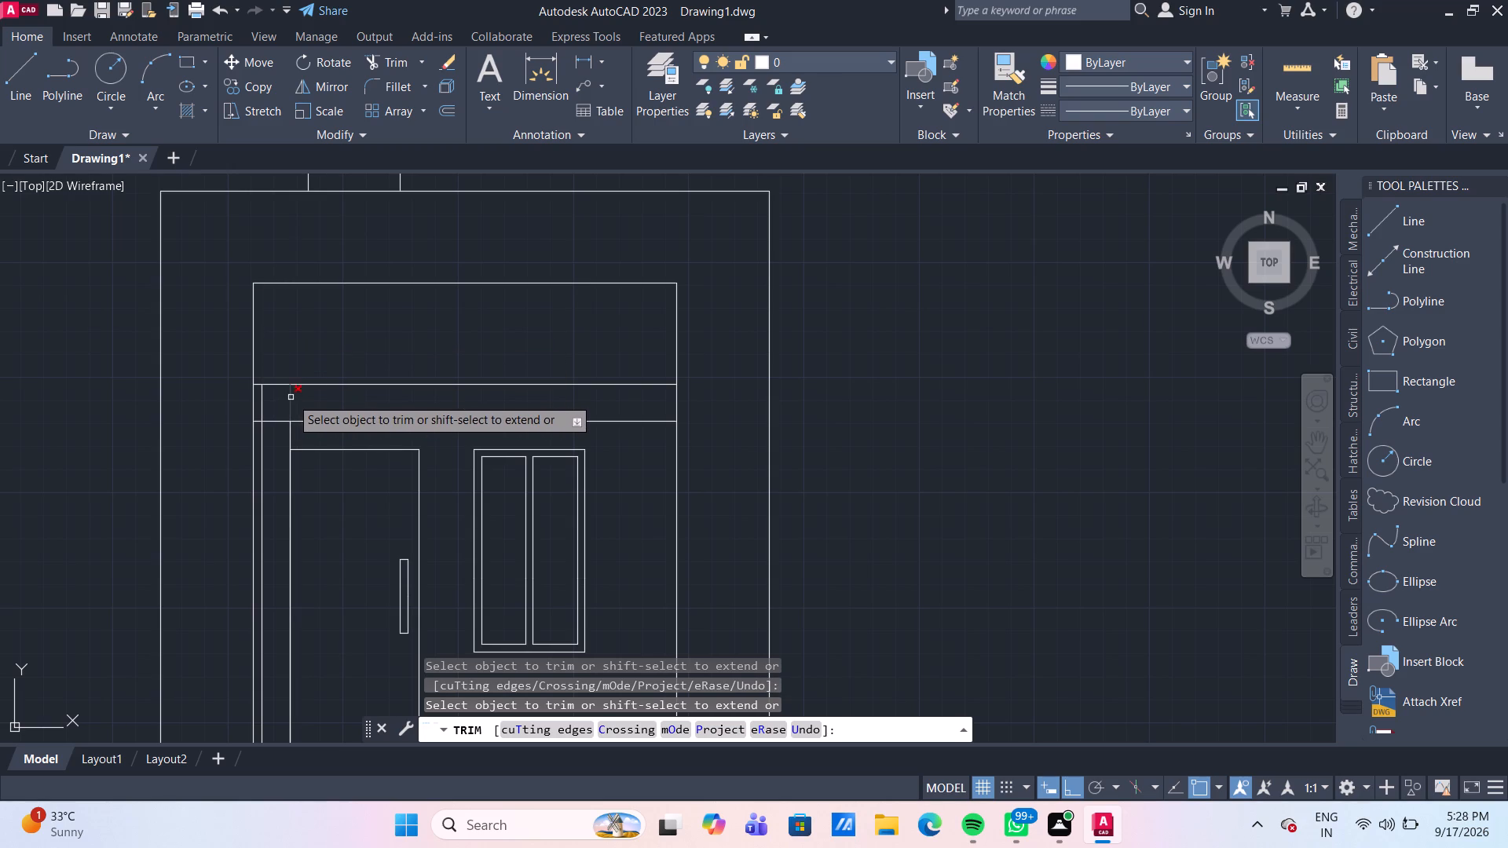
click(263, 400)
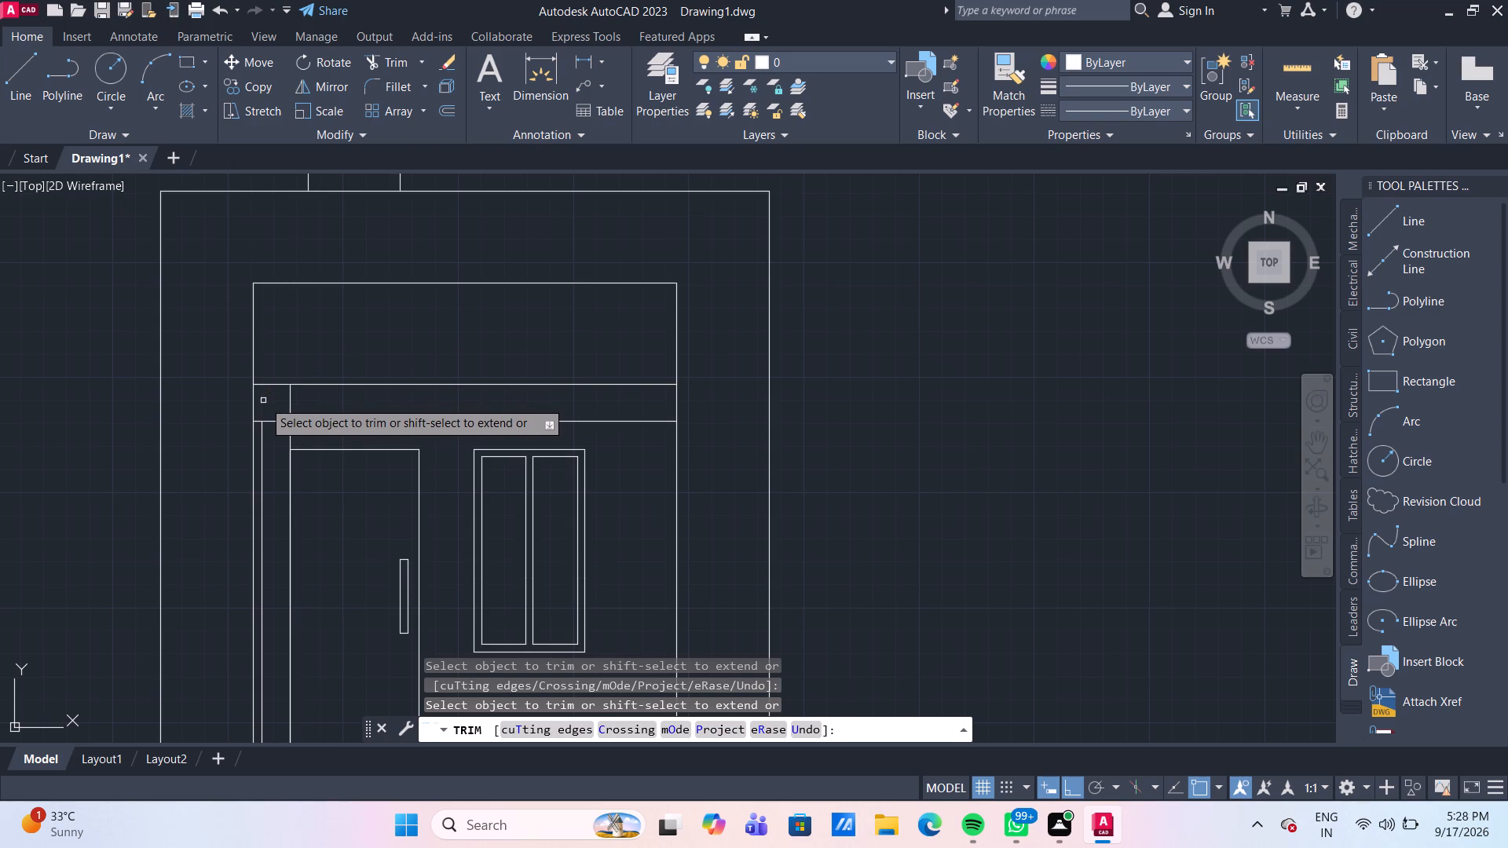
scroll(263, 422, up, 2)
click(250, 421)
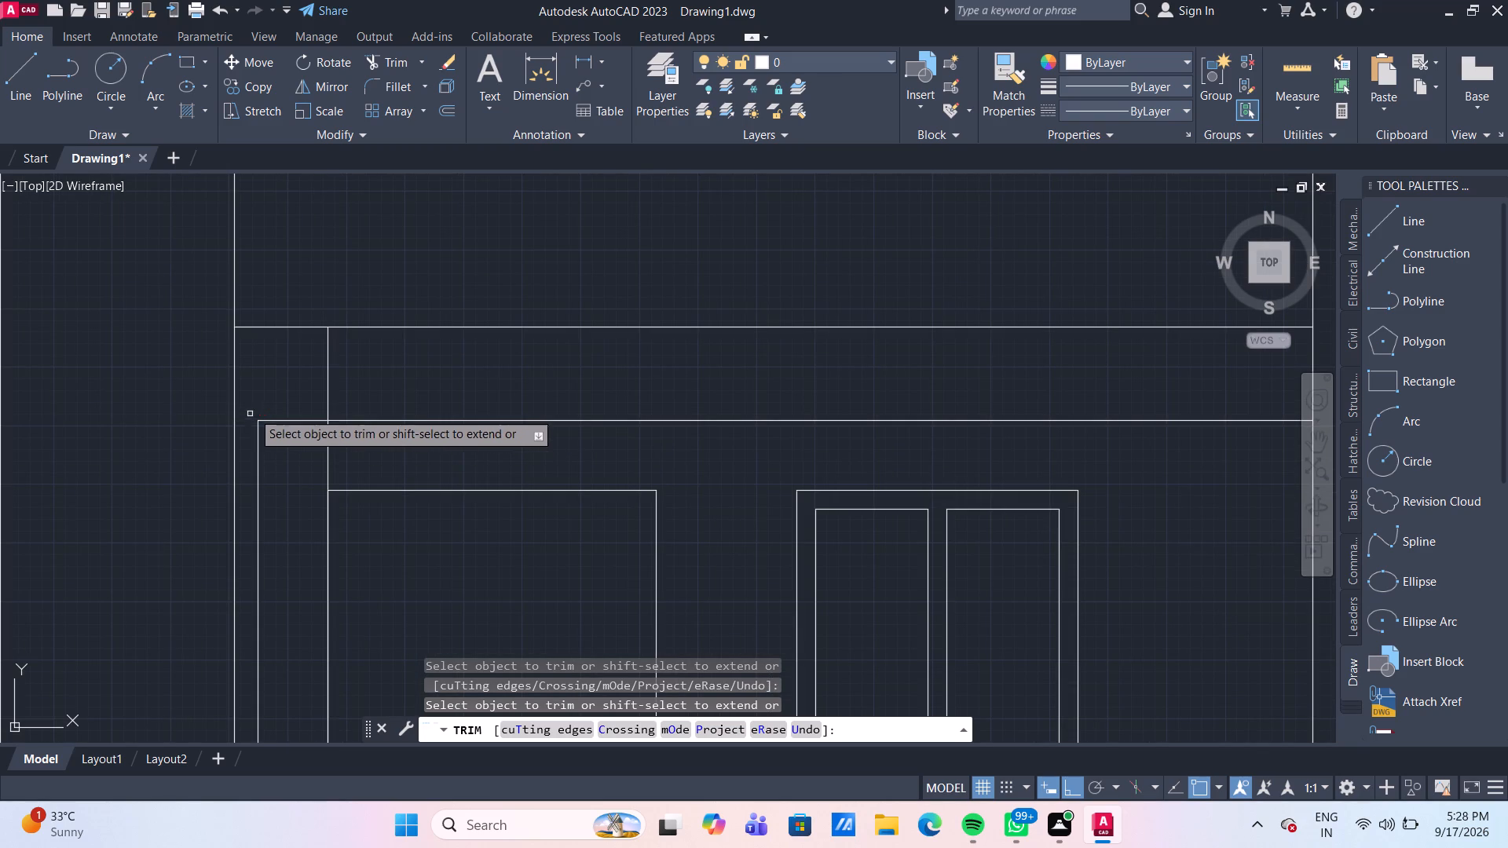
key(Escape)
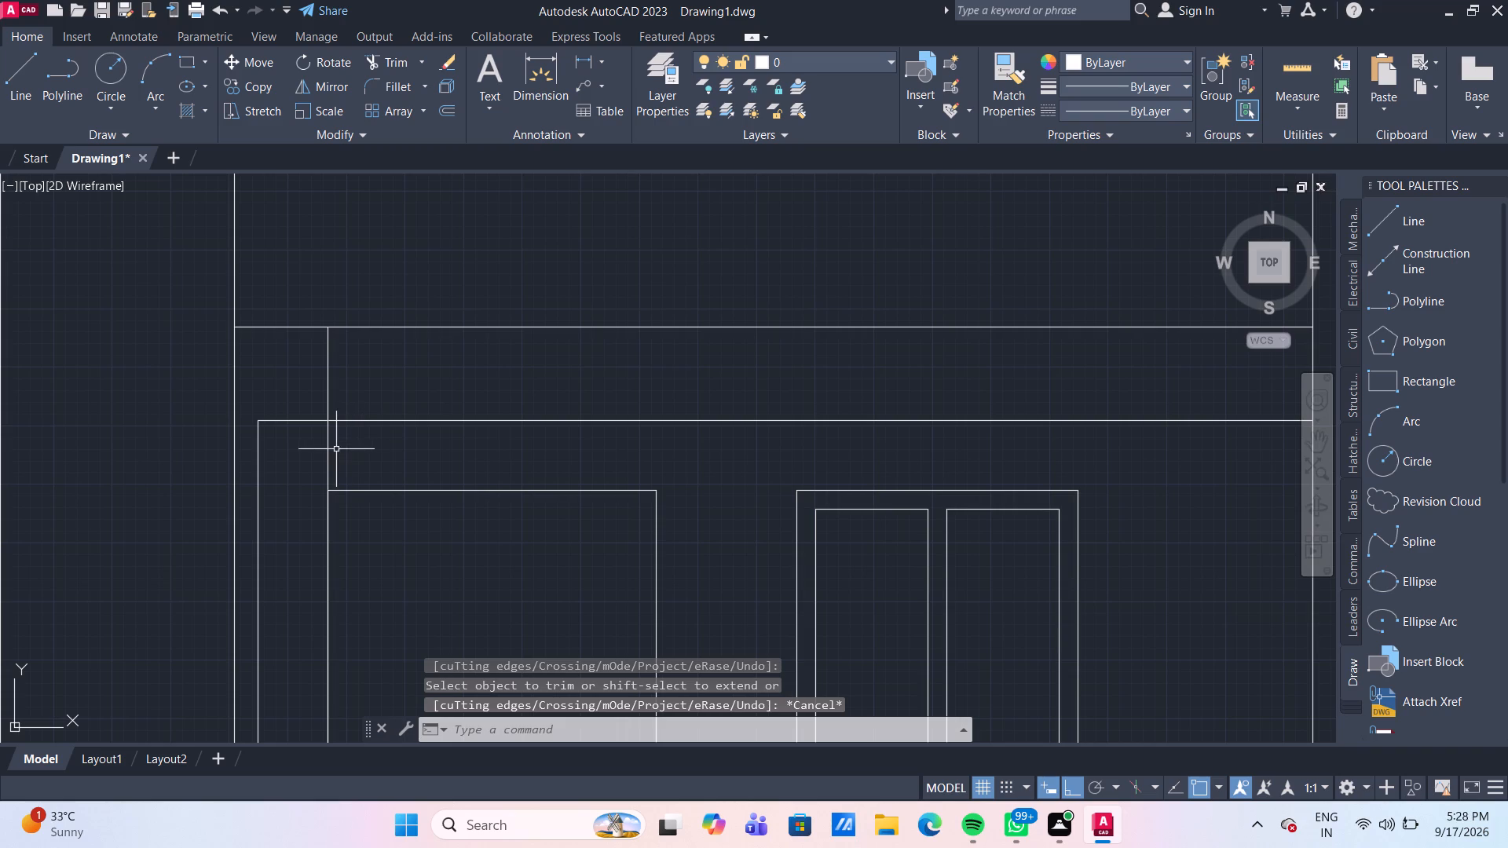
Erase the remaining full-height vertical line running along the copied door's left edge.
click(328, 454)
scroll(371, 448, down, 2)
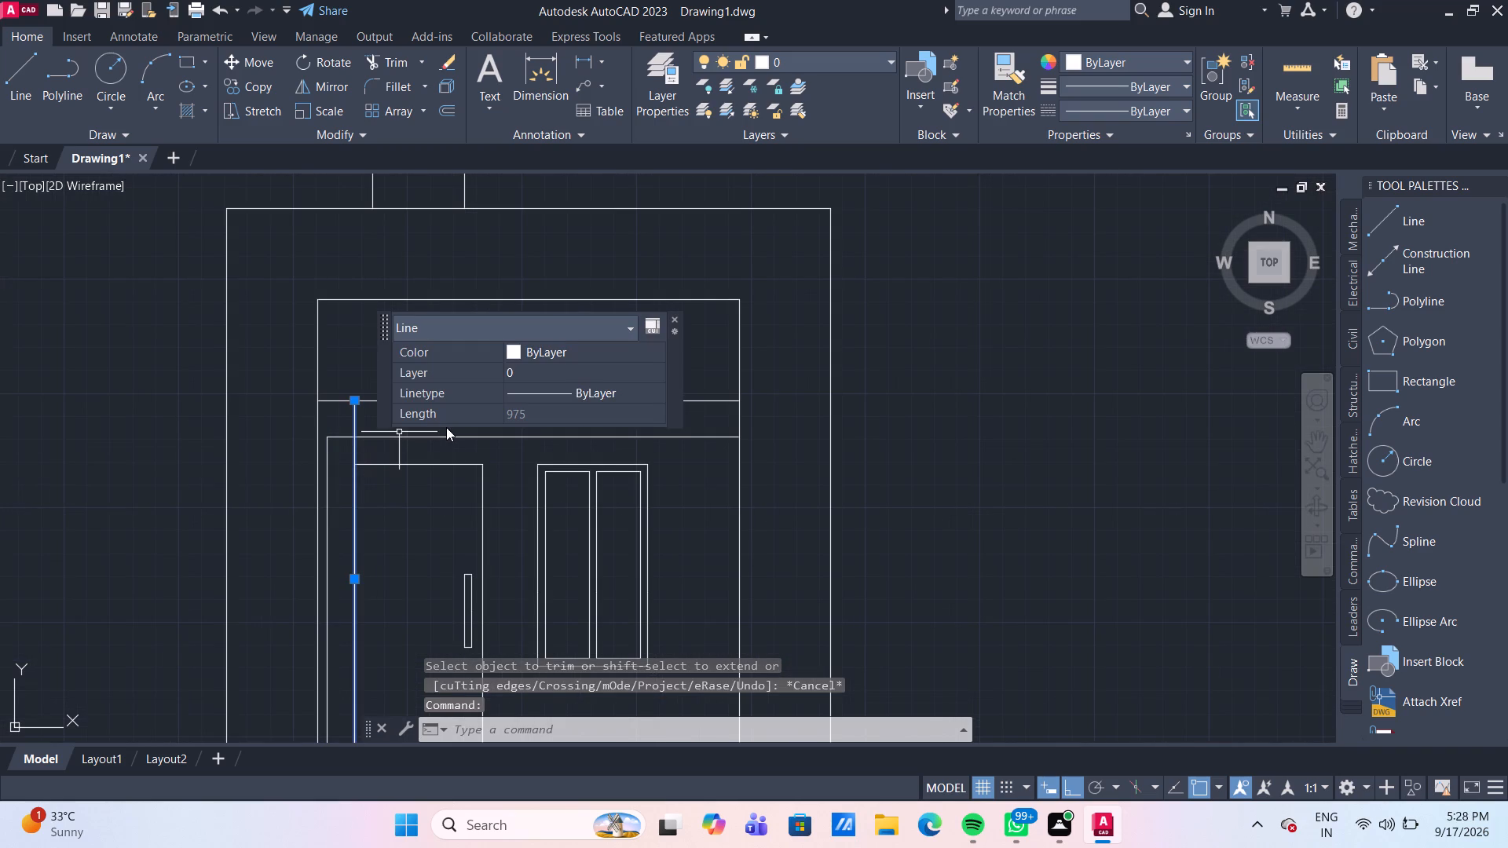
key(Delete)
Quick-measure the distances around the copied window, including its height above the recess floor line.
scroll(446, 427, down, 1)
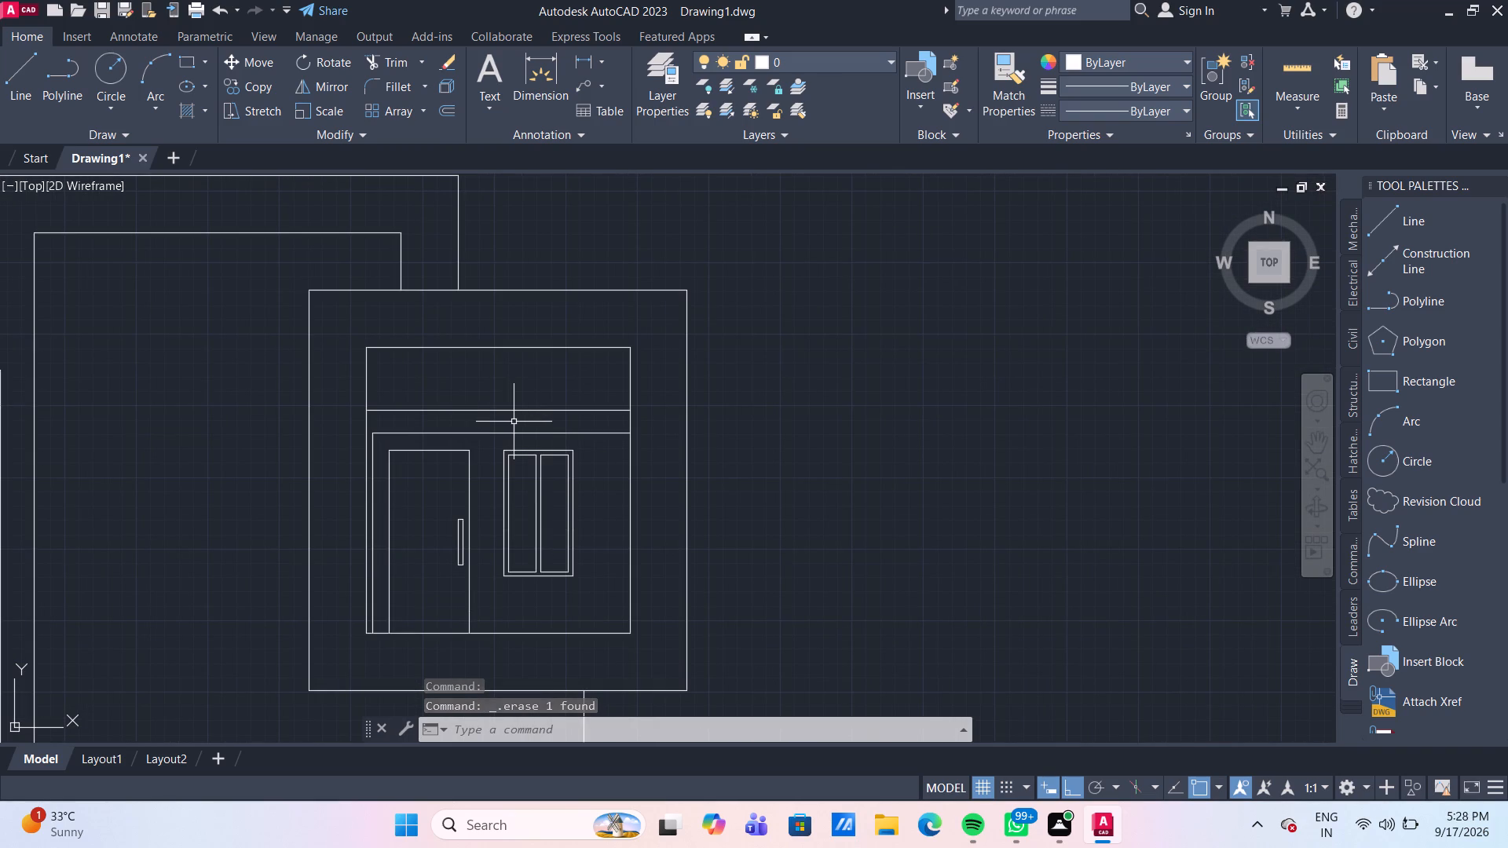
scroll(514, 422, down, 1)
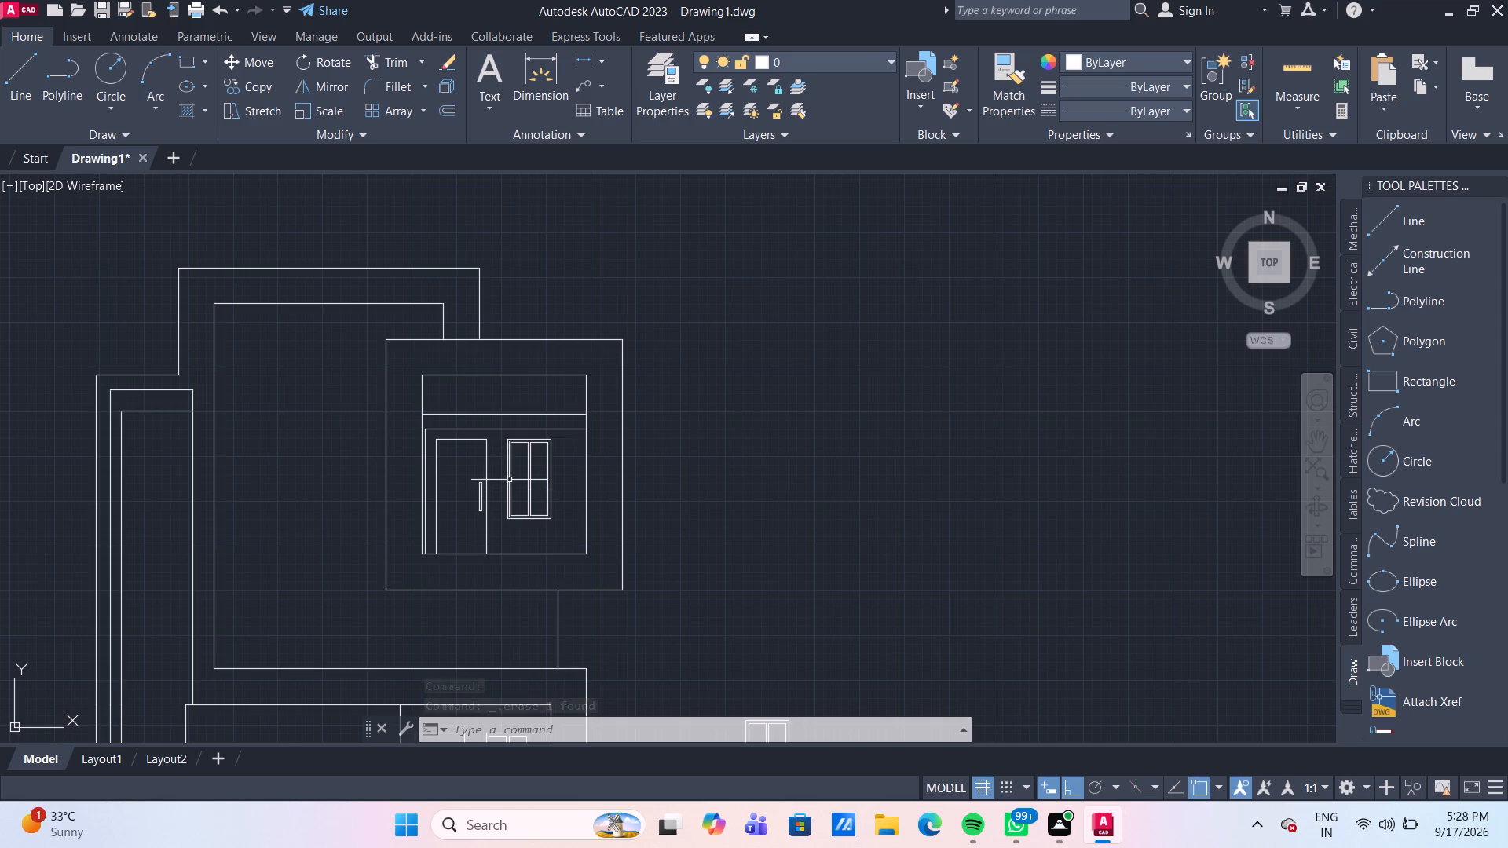
scroll(508, 477, up, 1)
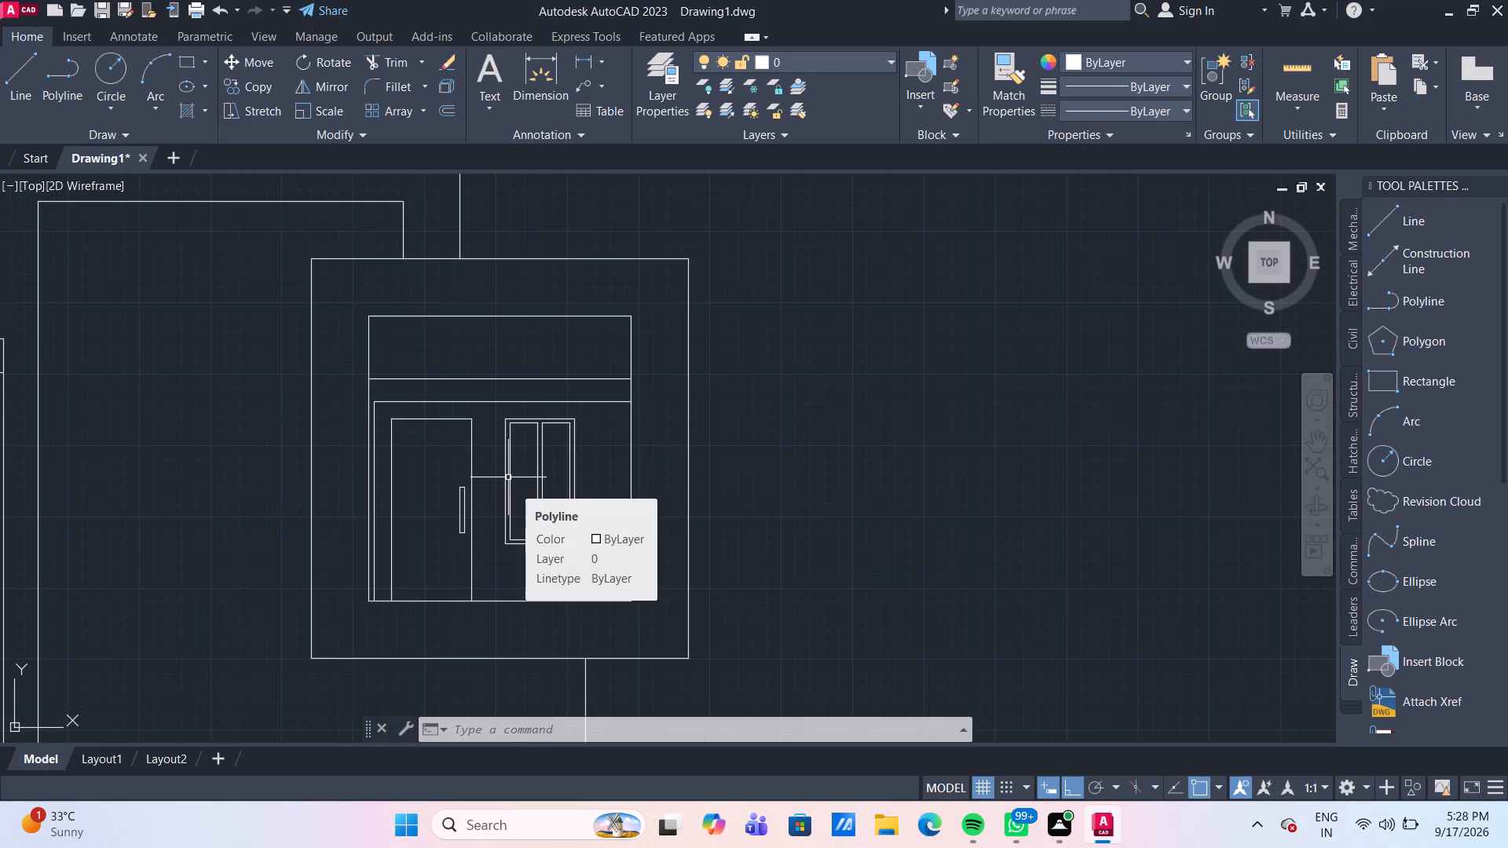
scroll(522, 461, up, 1)
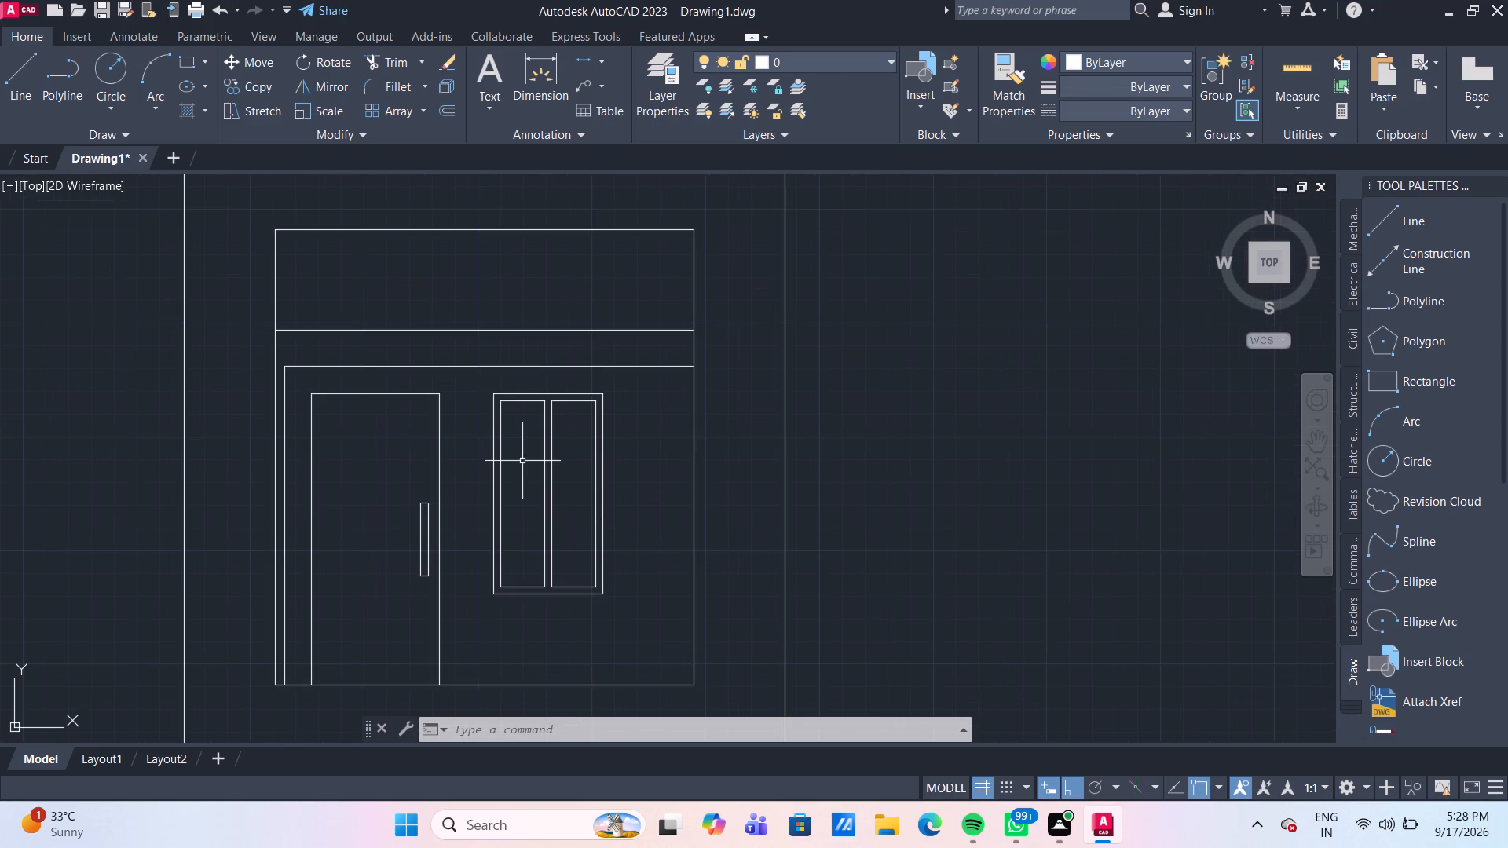
middle_drag(615, 525, 602, 495)
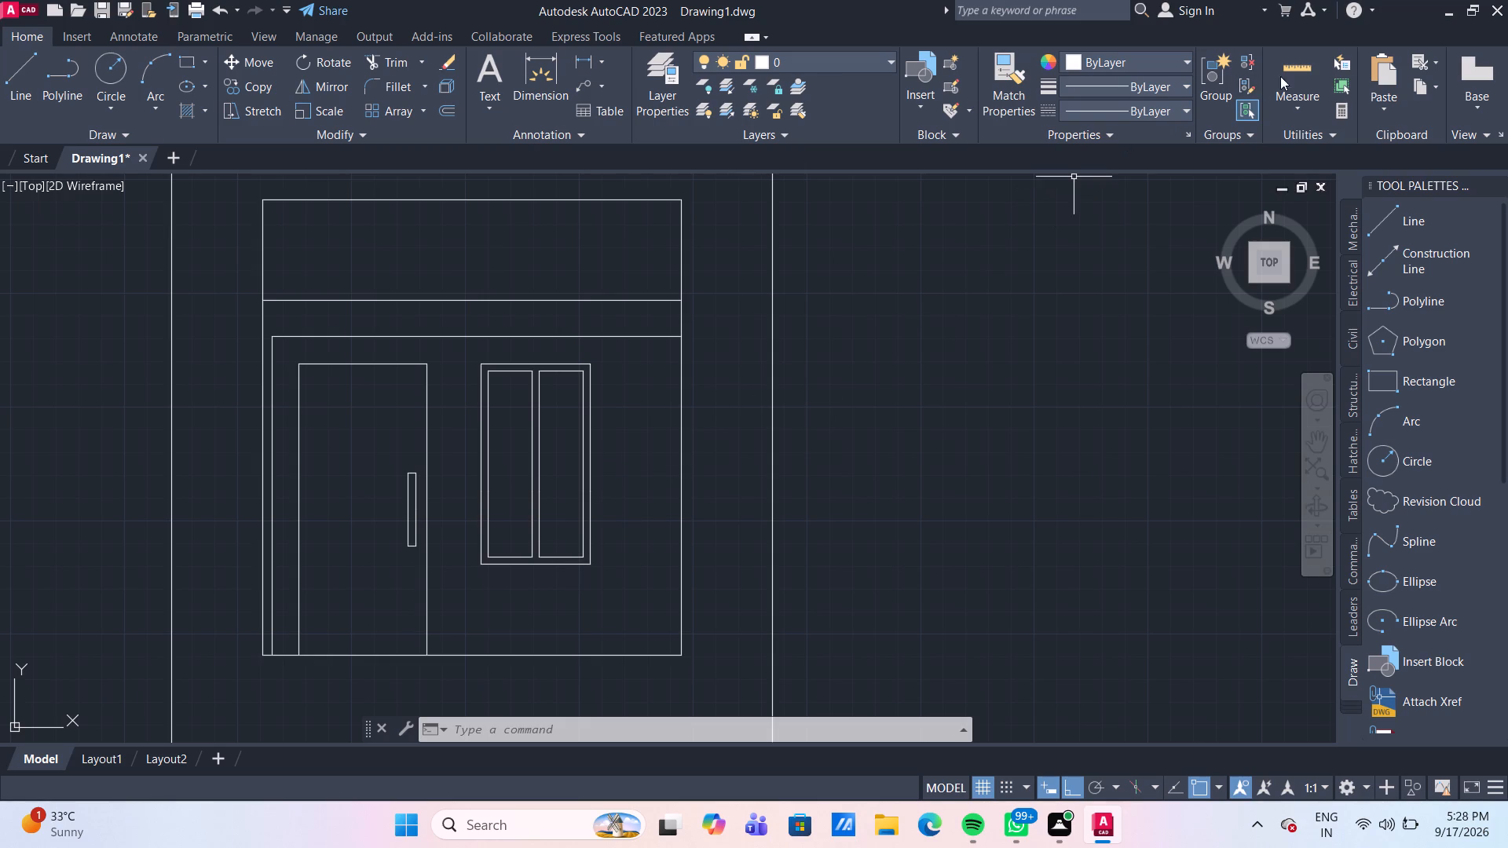
drag(1296, 73, 1270, 95)
click(1304, 77)
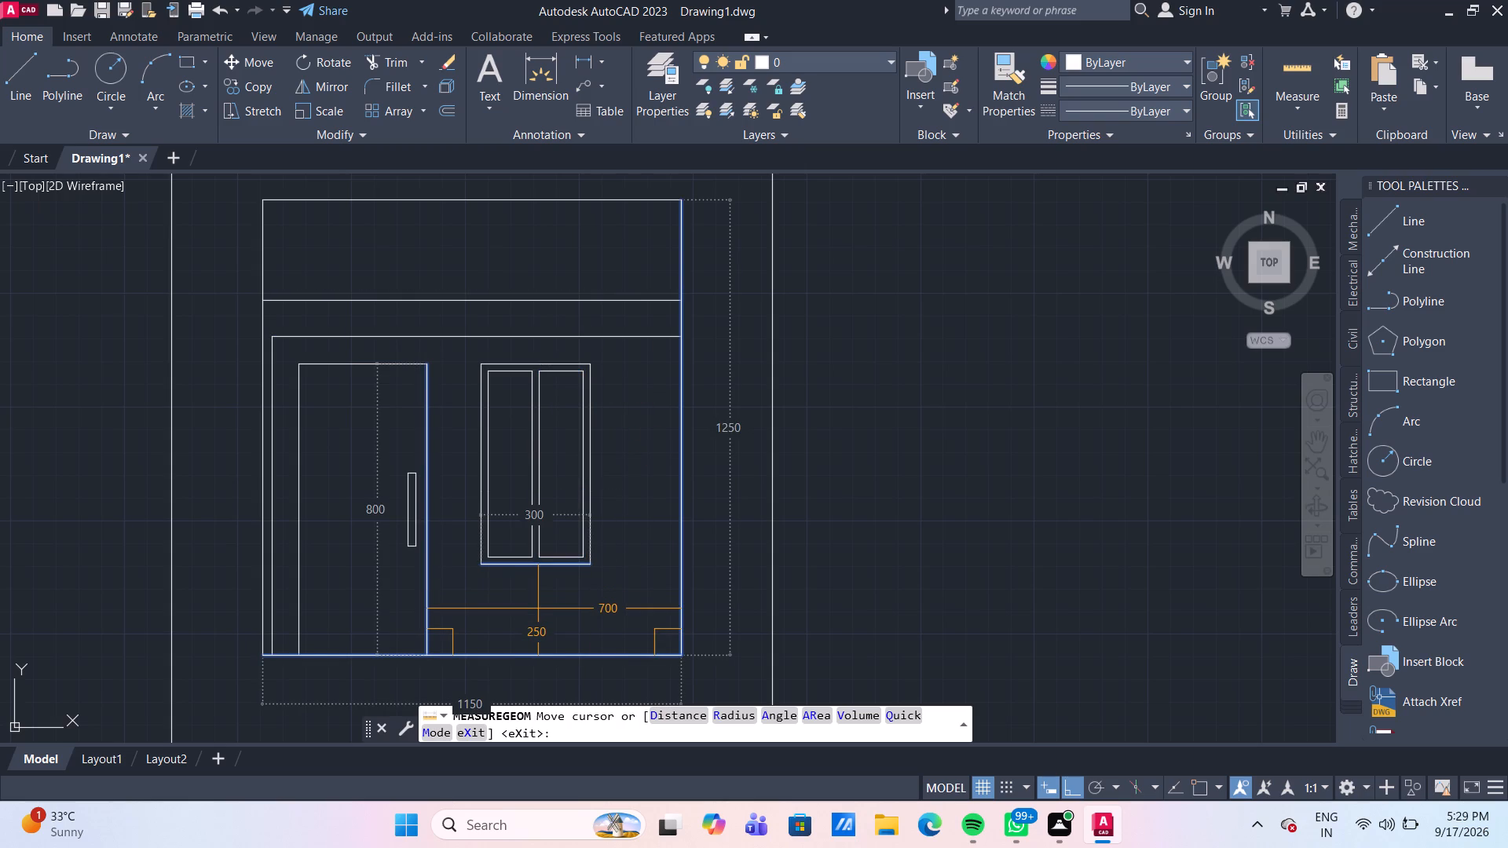
key(Escape)
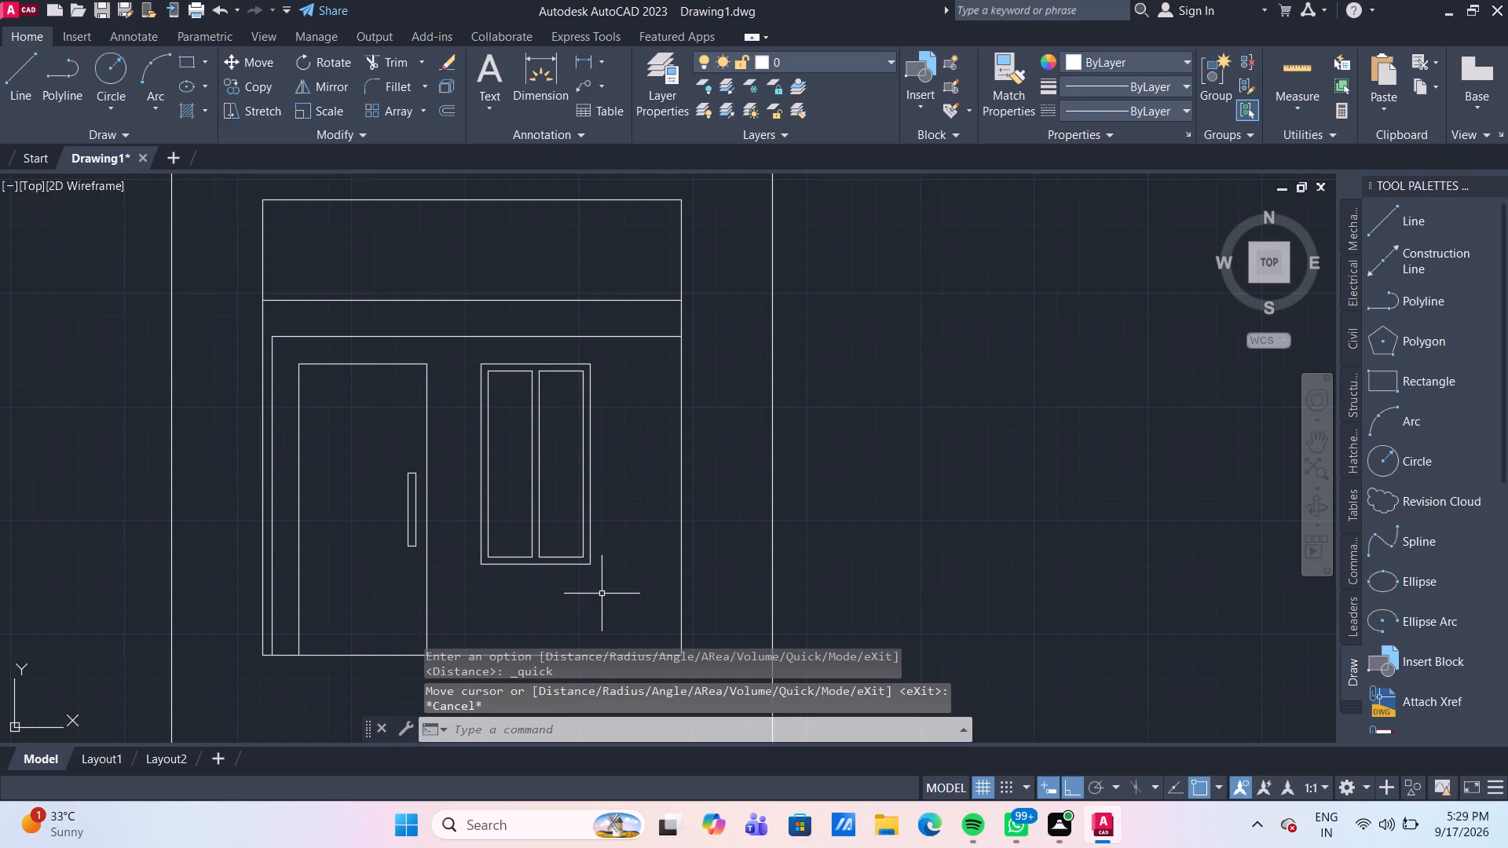
Move the copied upper-floor window straight down by 100.
drag(602, 594, 598, 576)
click(467, 351)
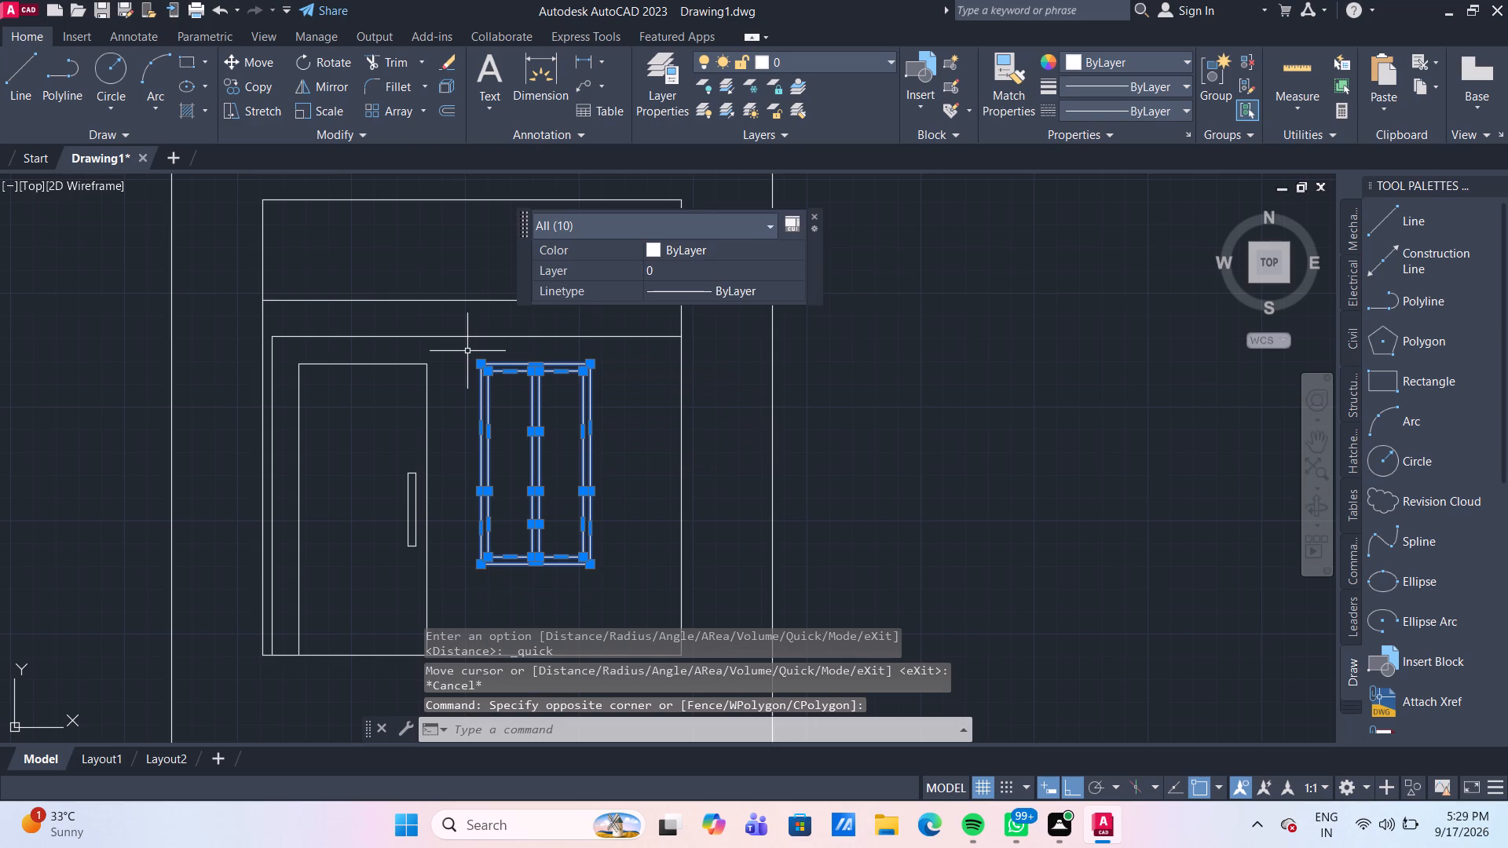
key(m)
key(Return)
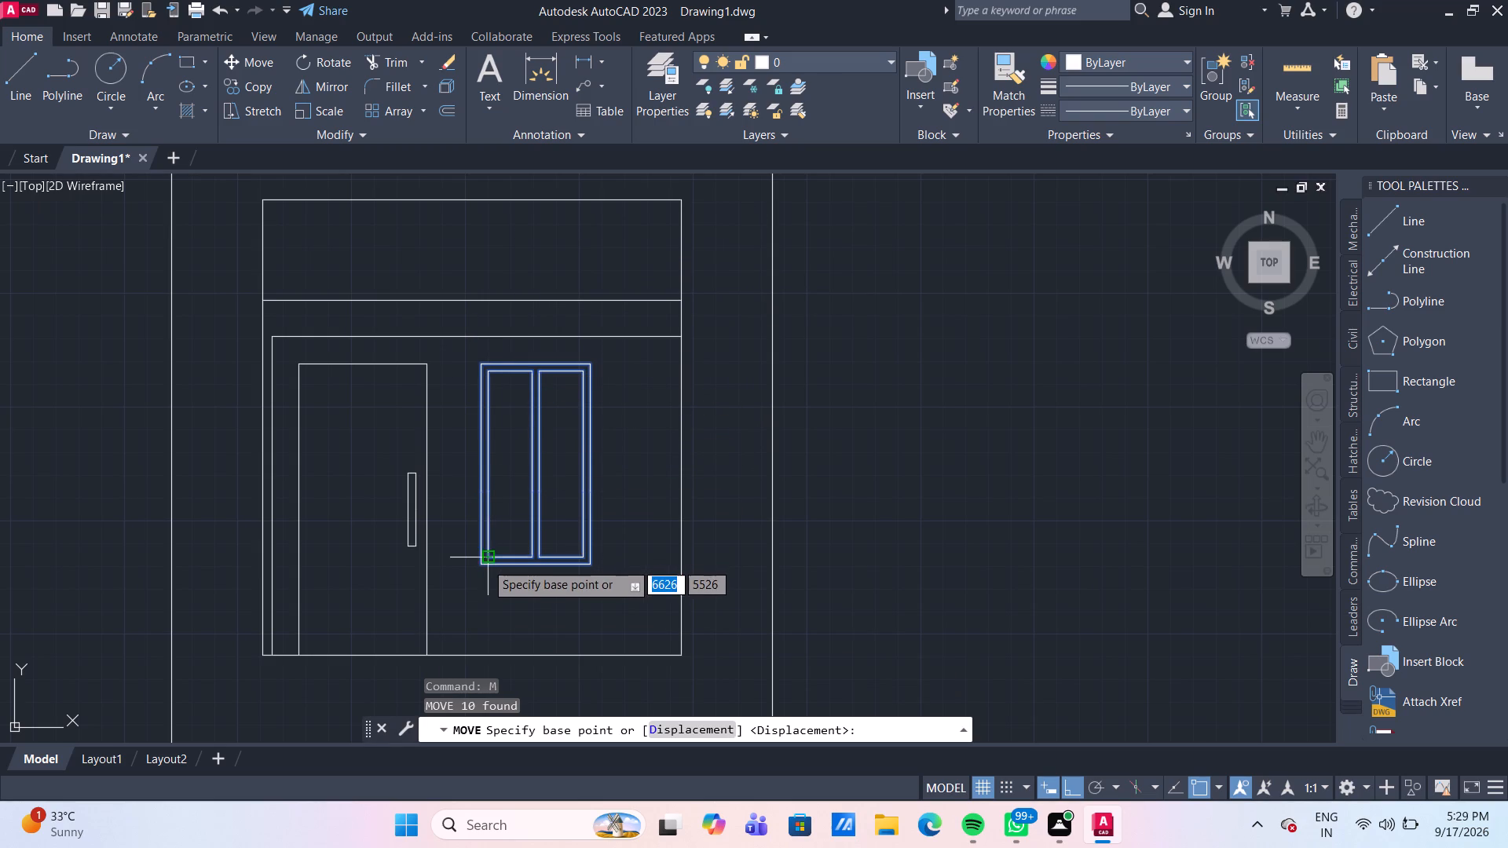
click(481, 566)
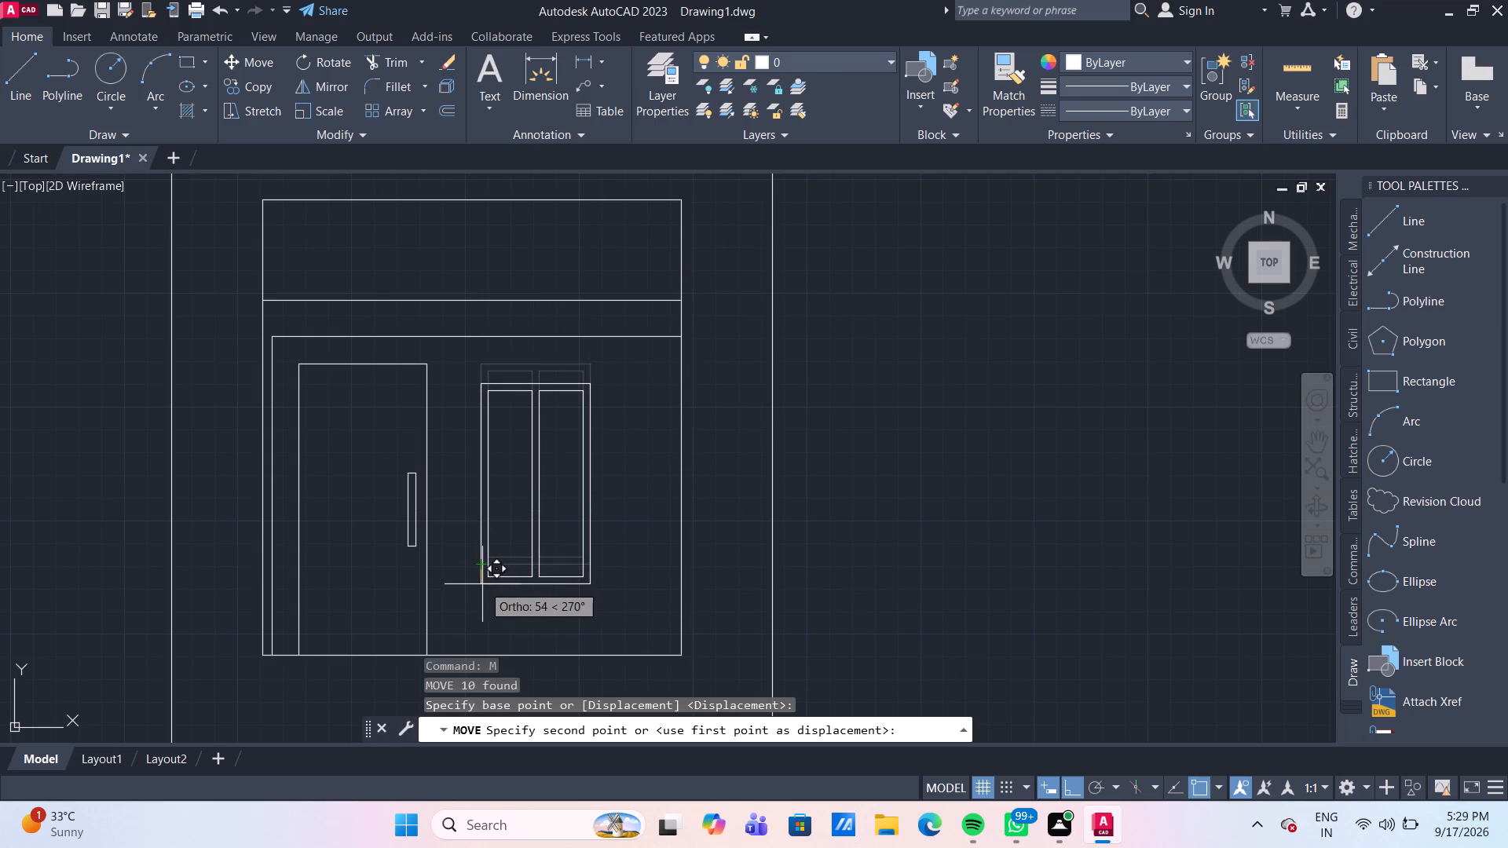
text(100)
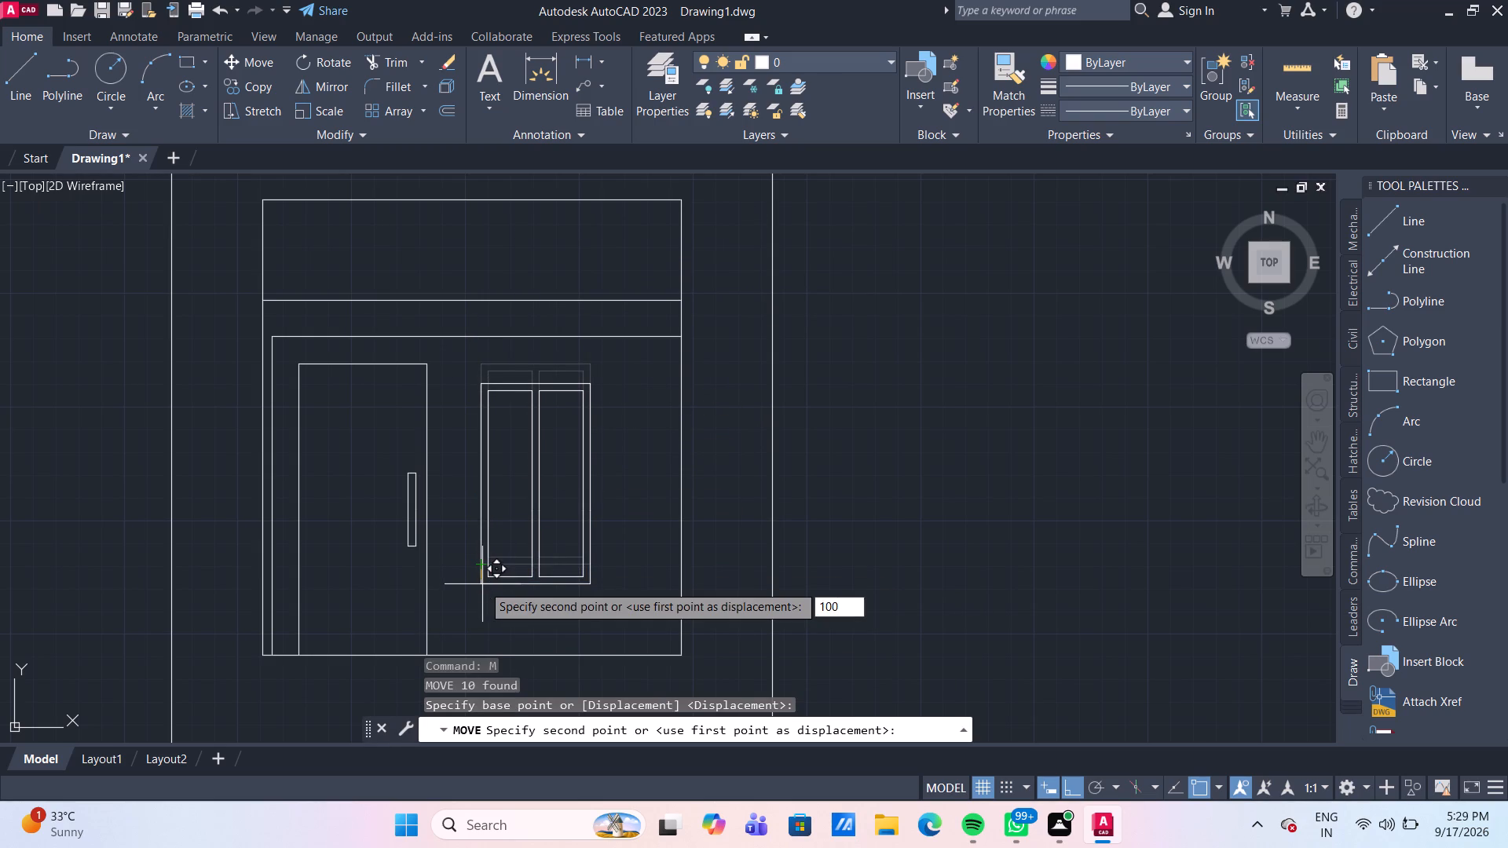
key(Return)
Quick-measure the gap between the copied door and window in the upper-floor recess.
scroll(858, 334, down, 1)
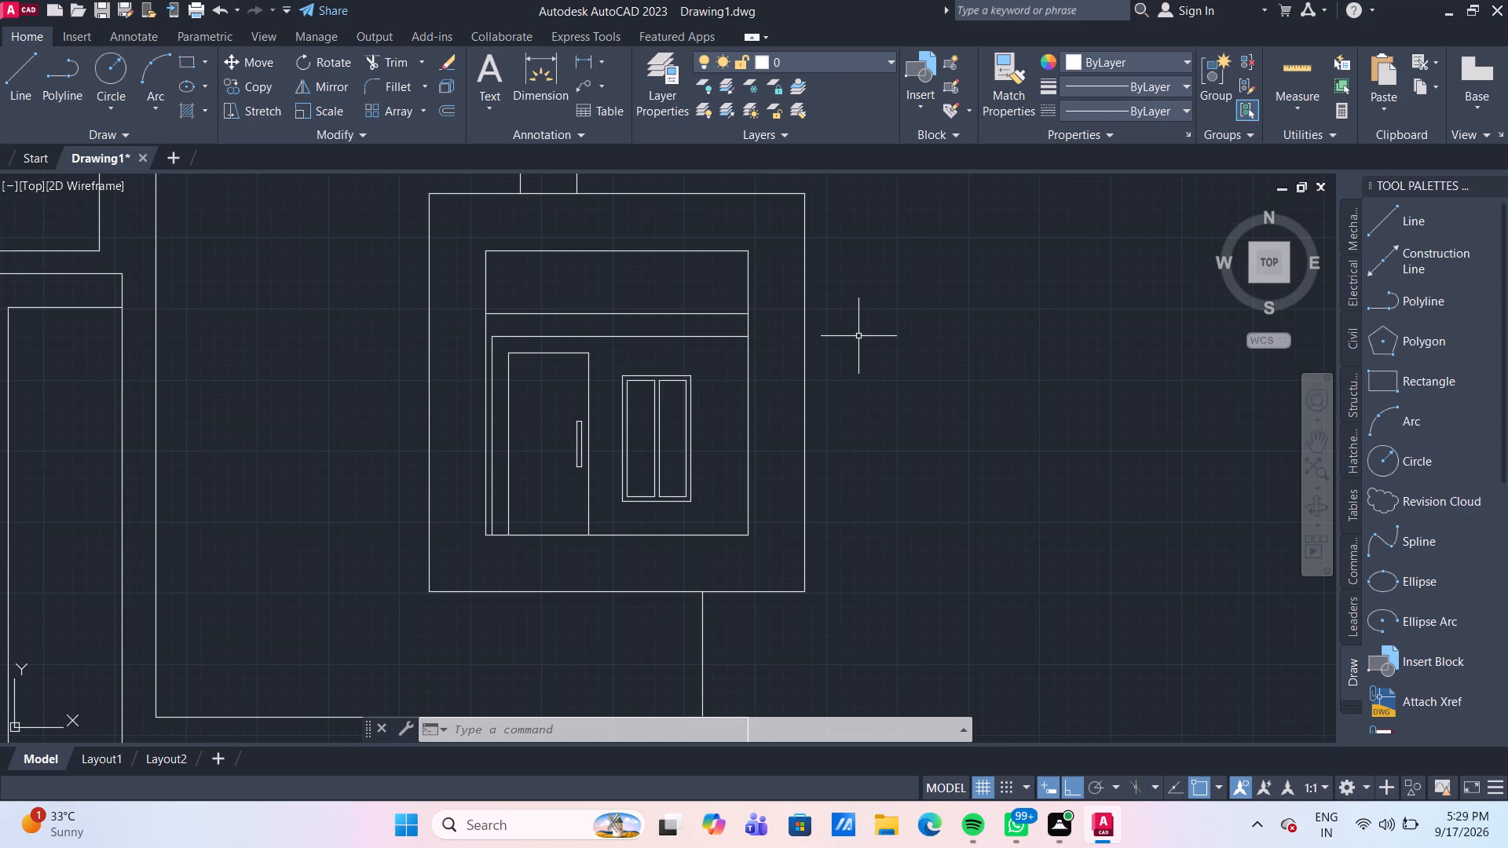
scroll(664, 447, up, 1)
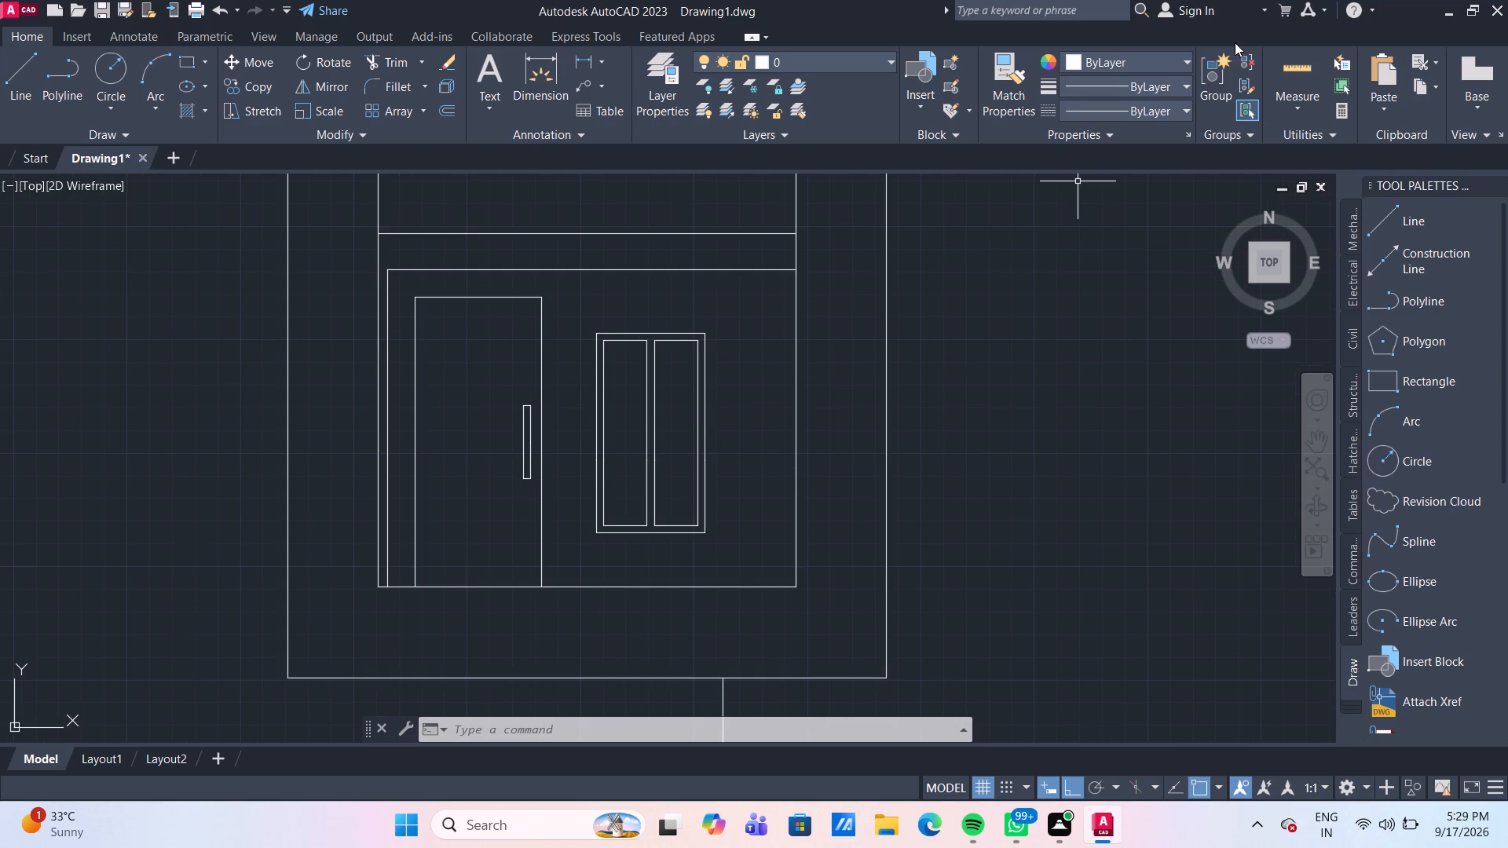
click(1304, 60)
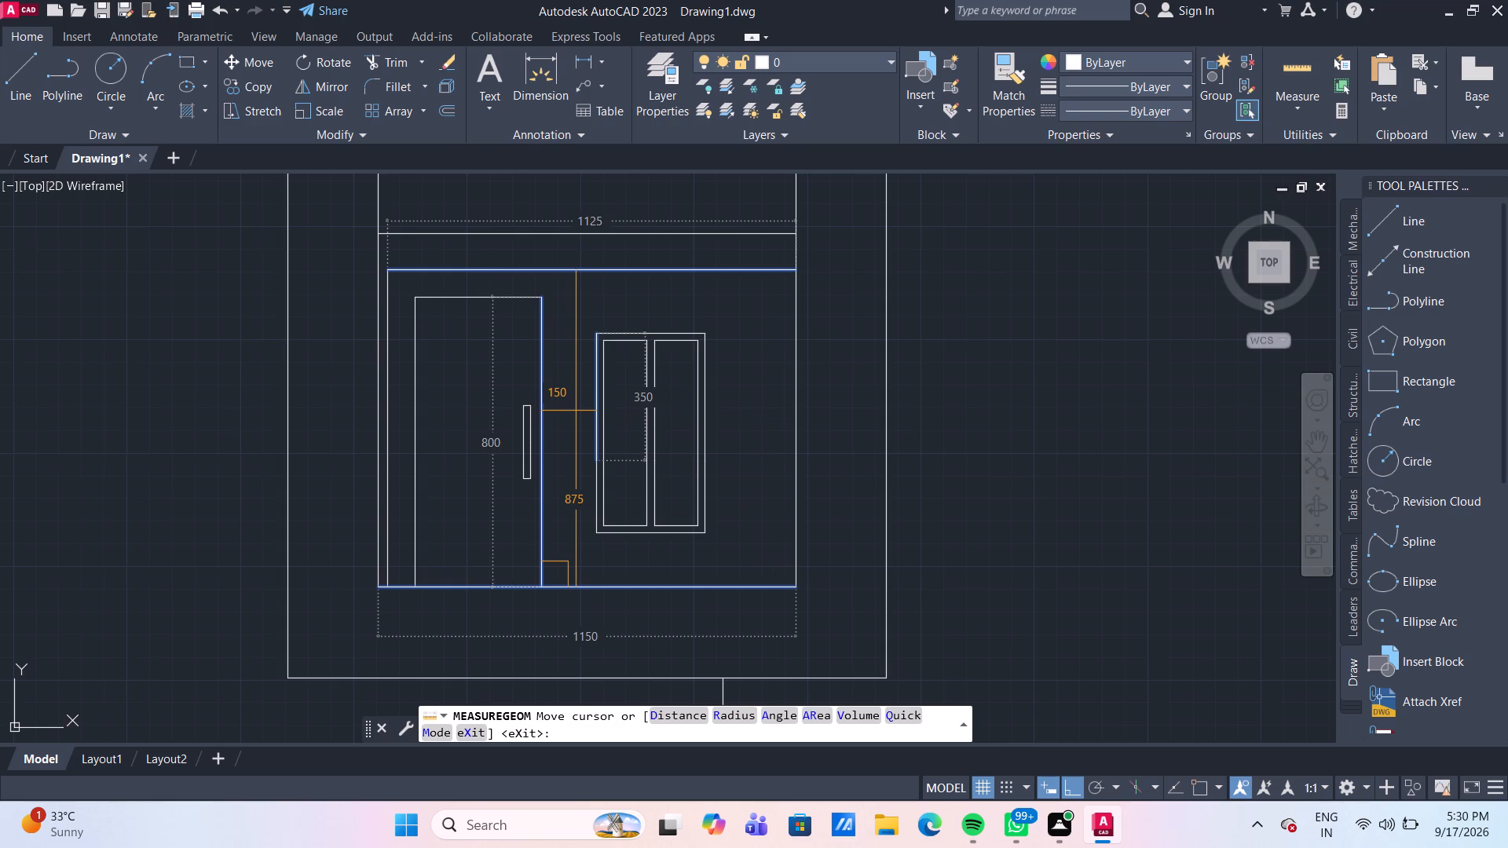
key(Escape)
Move the copied upper-floor window horizontally by 50, away from the door.
drag(716, 563, 709, 555)
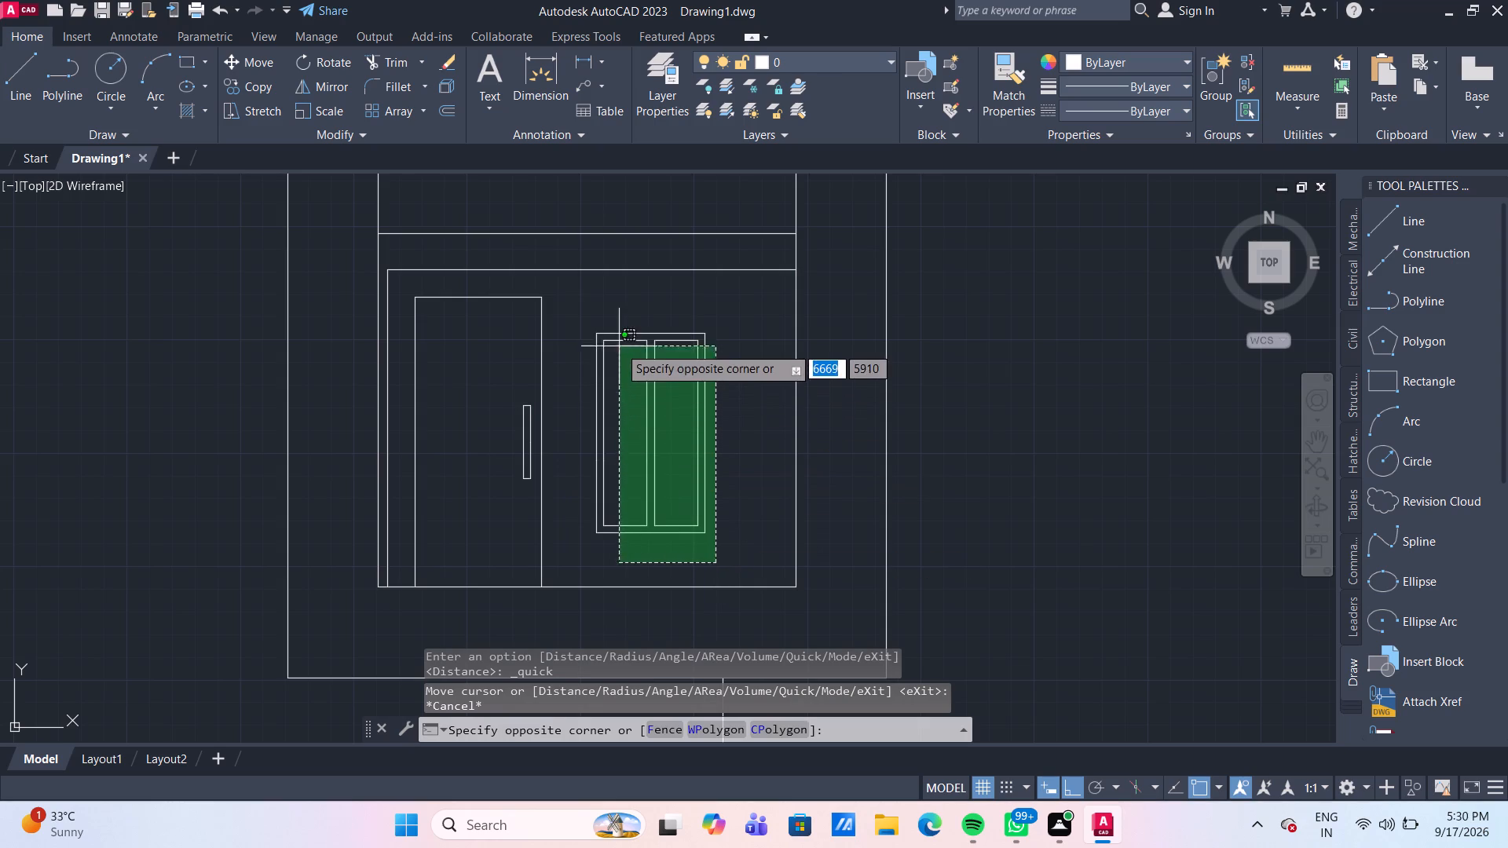
click(591, 309)
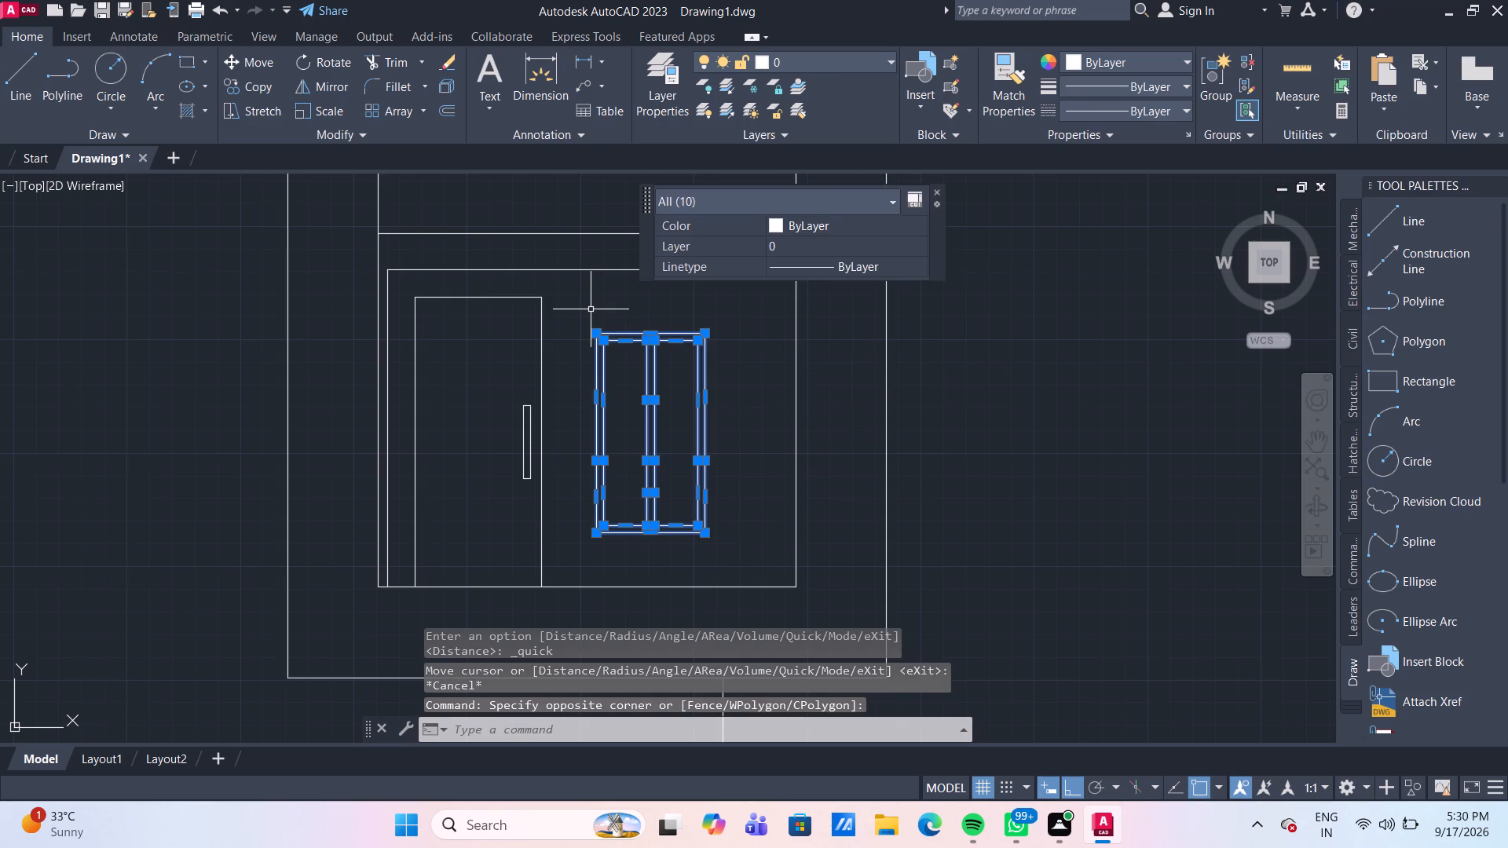
key(m)
key(Return)
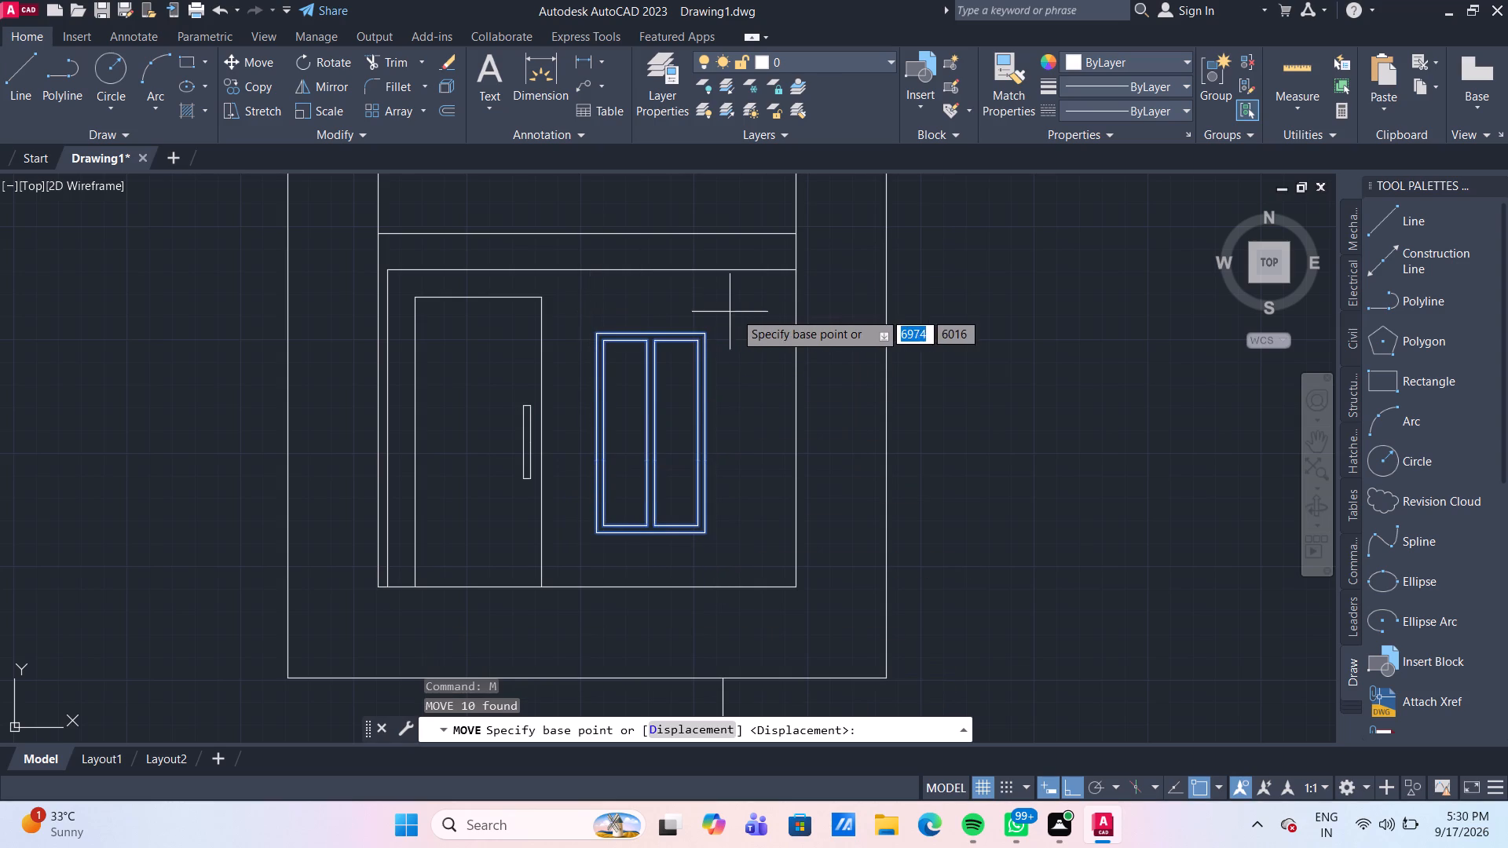
click(702, 329)
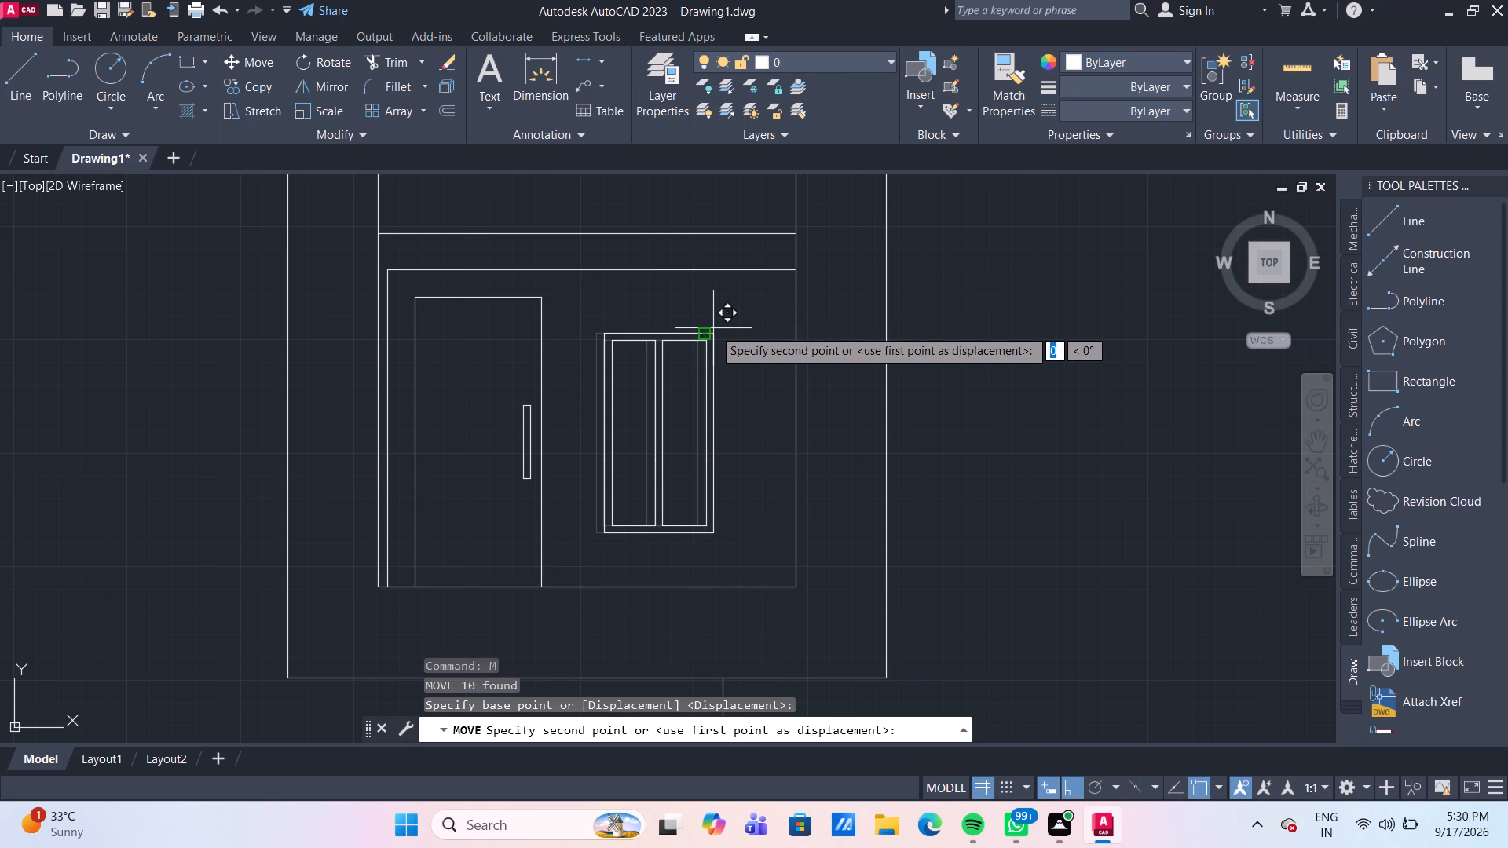
text(50)
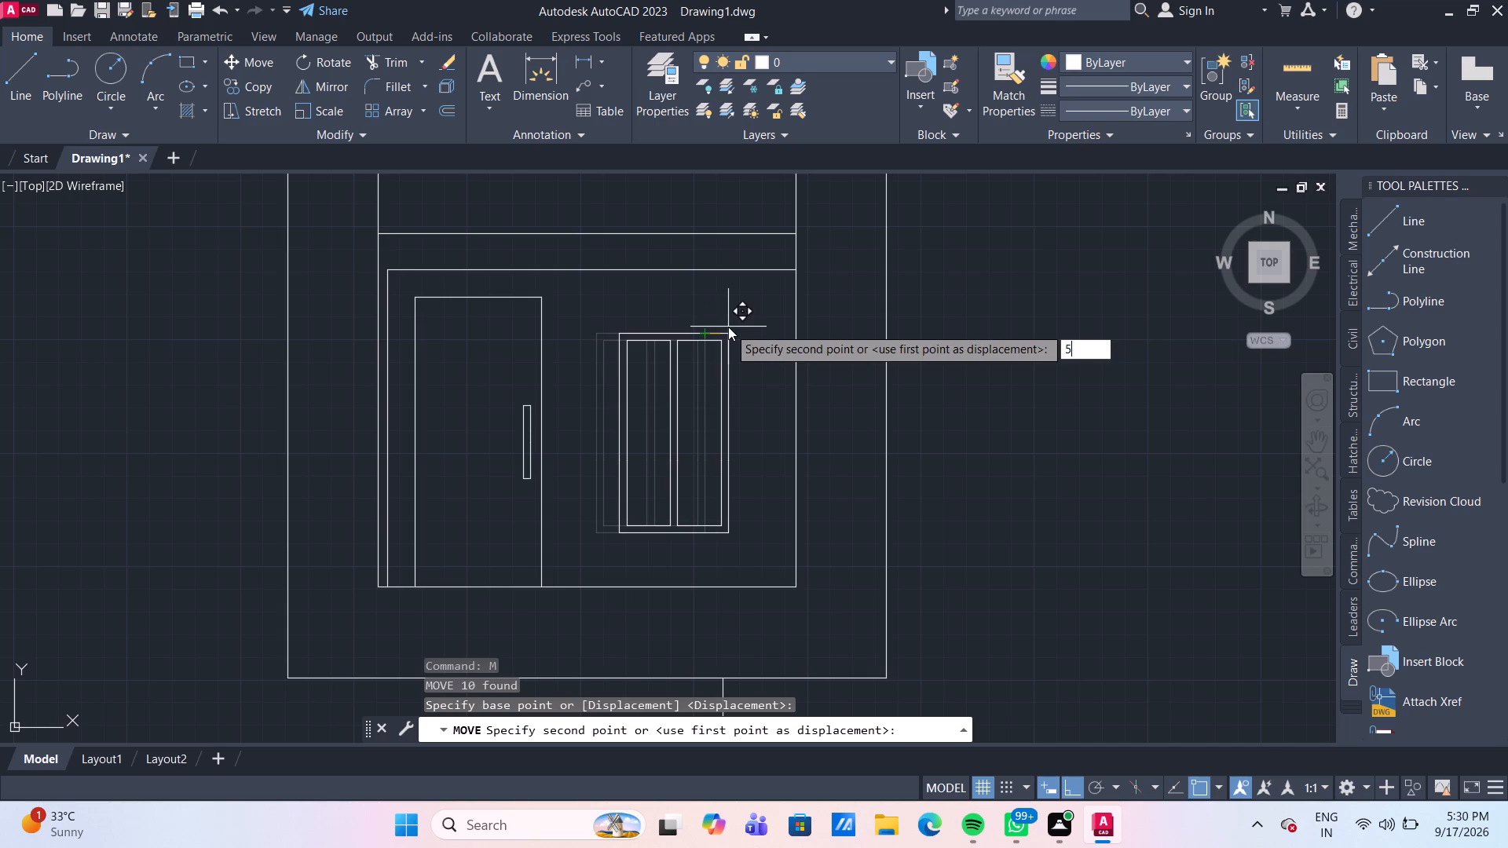
key(Return)
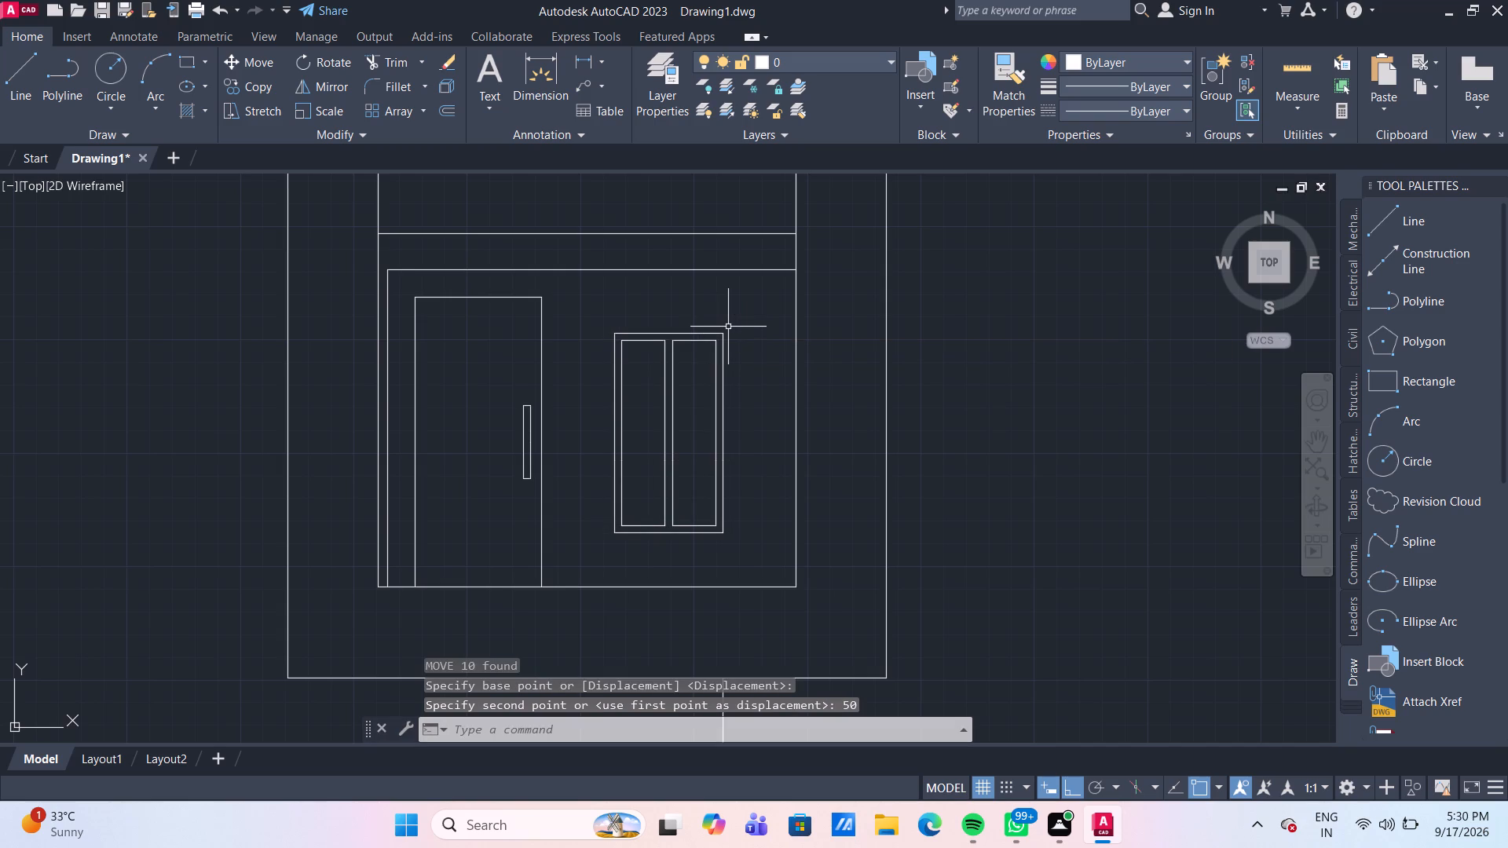
Copy the right-hand pane of the spare window beside the building so the copy starts at the outer frame's right edge.
scroll(939, 259, down, 1)
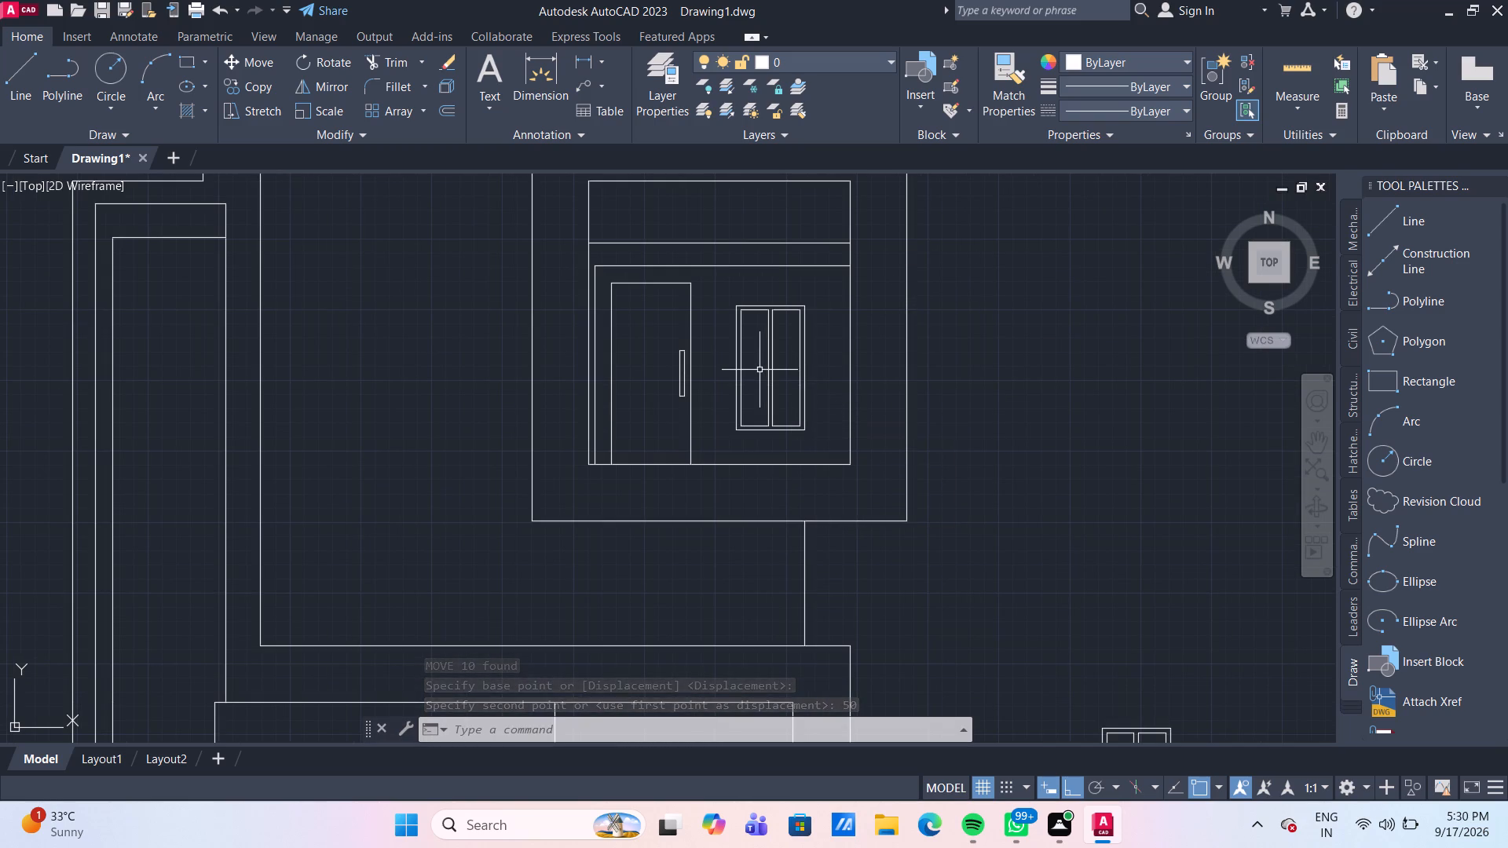
scroll(727, 389, up, 1)
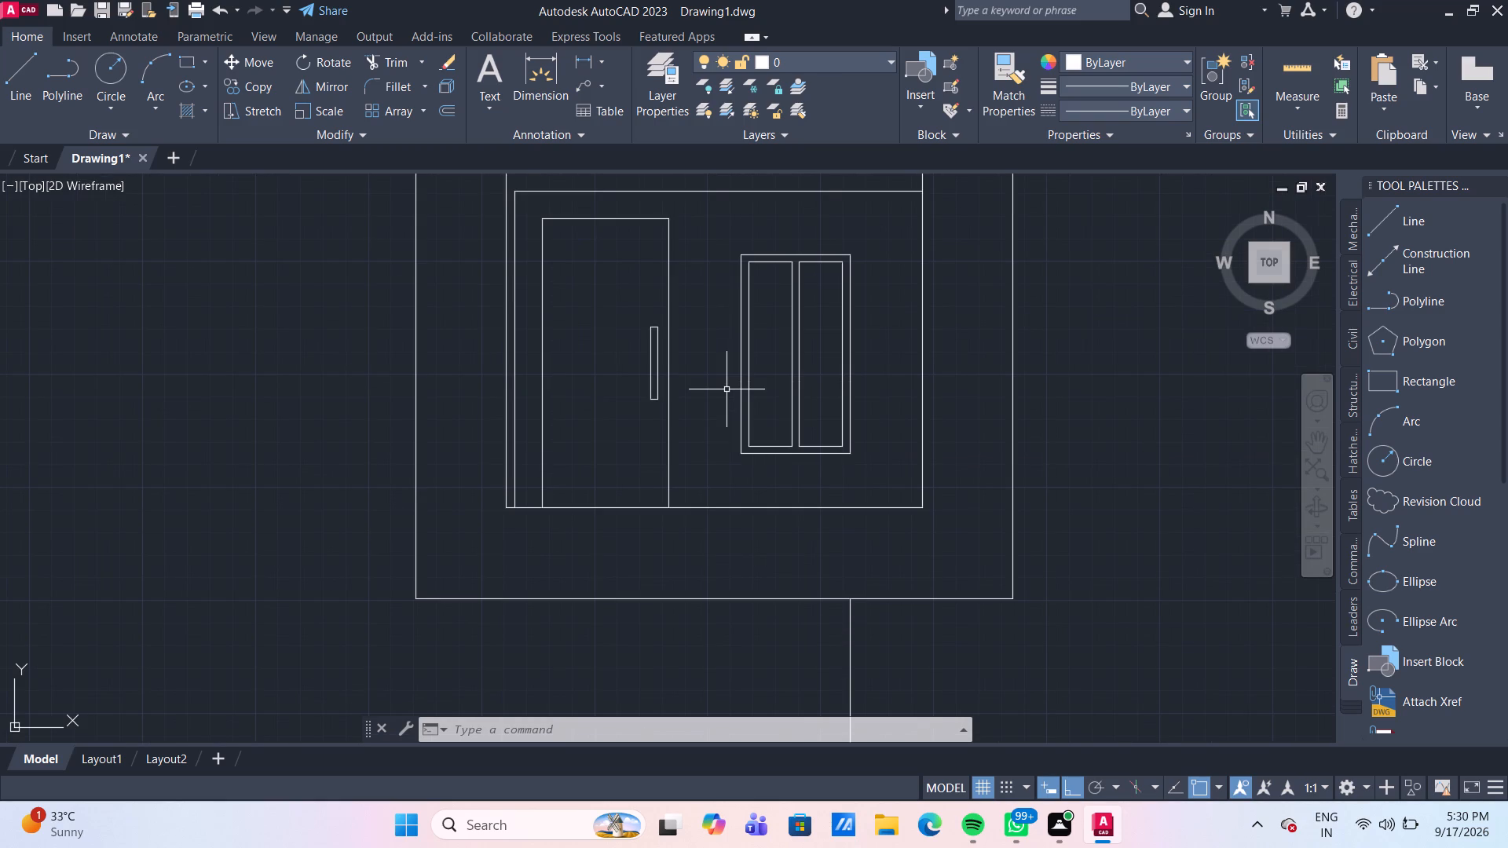
scroll(817, 376, down, 3)
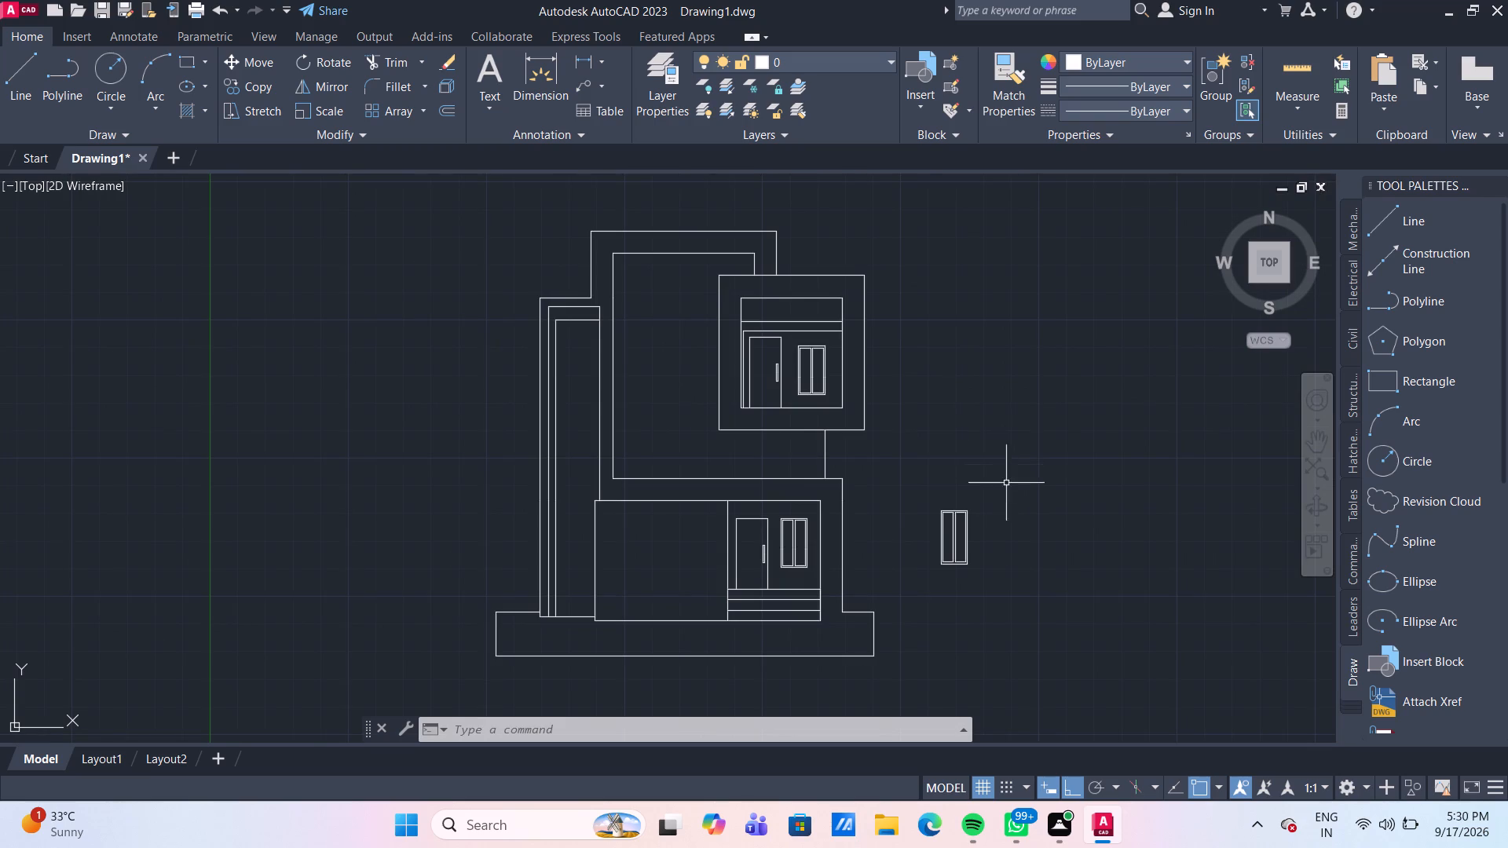
scroll(997, 562, up, 1)
middle_click(979, 535)
scroll(954, 510, up, 2)
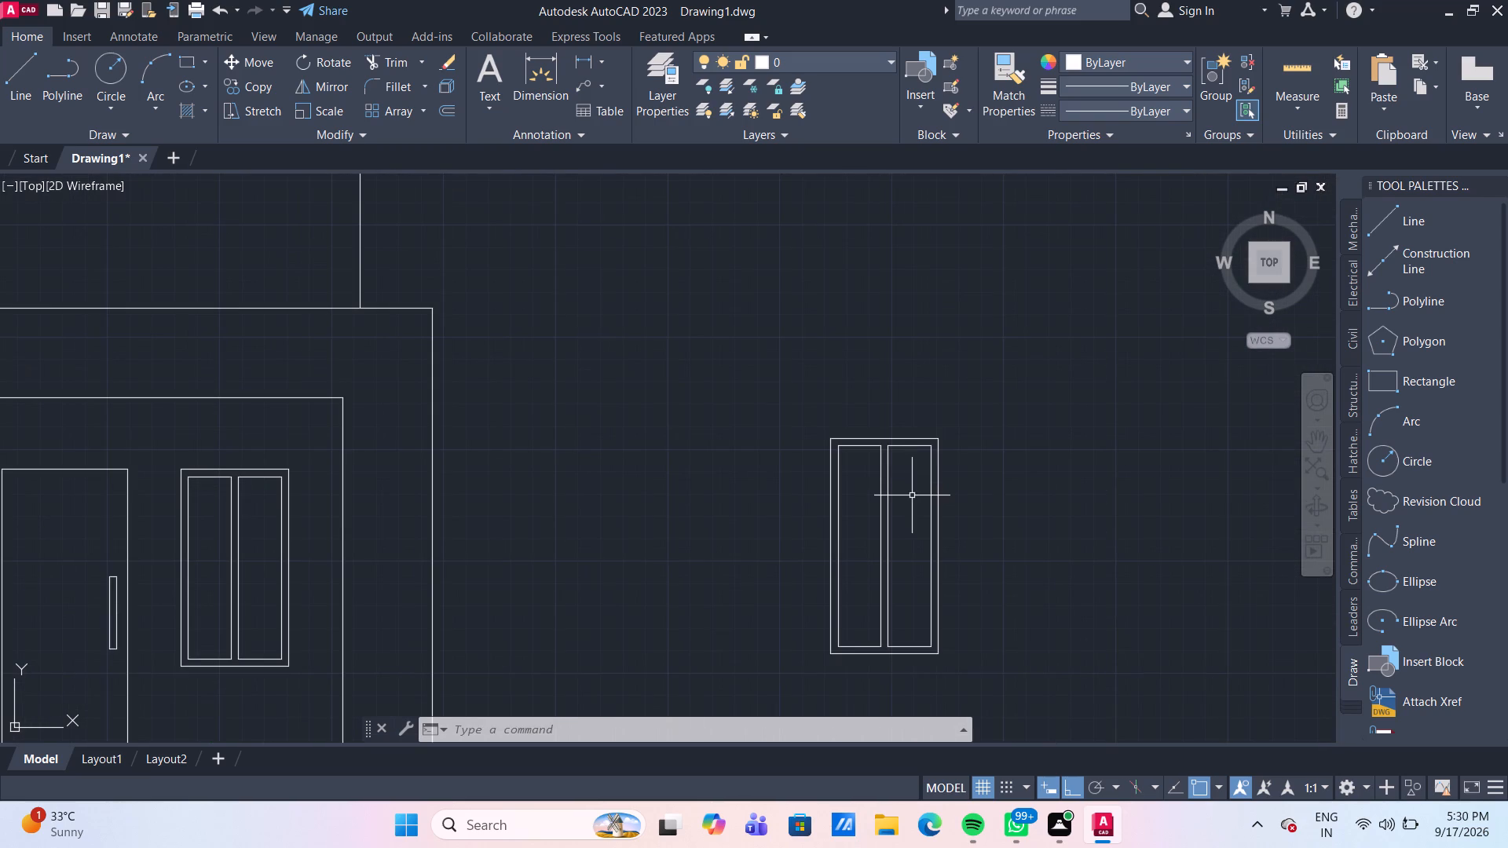
middle_drag(915, 496, 834, 411)
scroll(823, 429, up, 1)
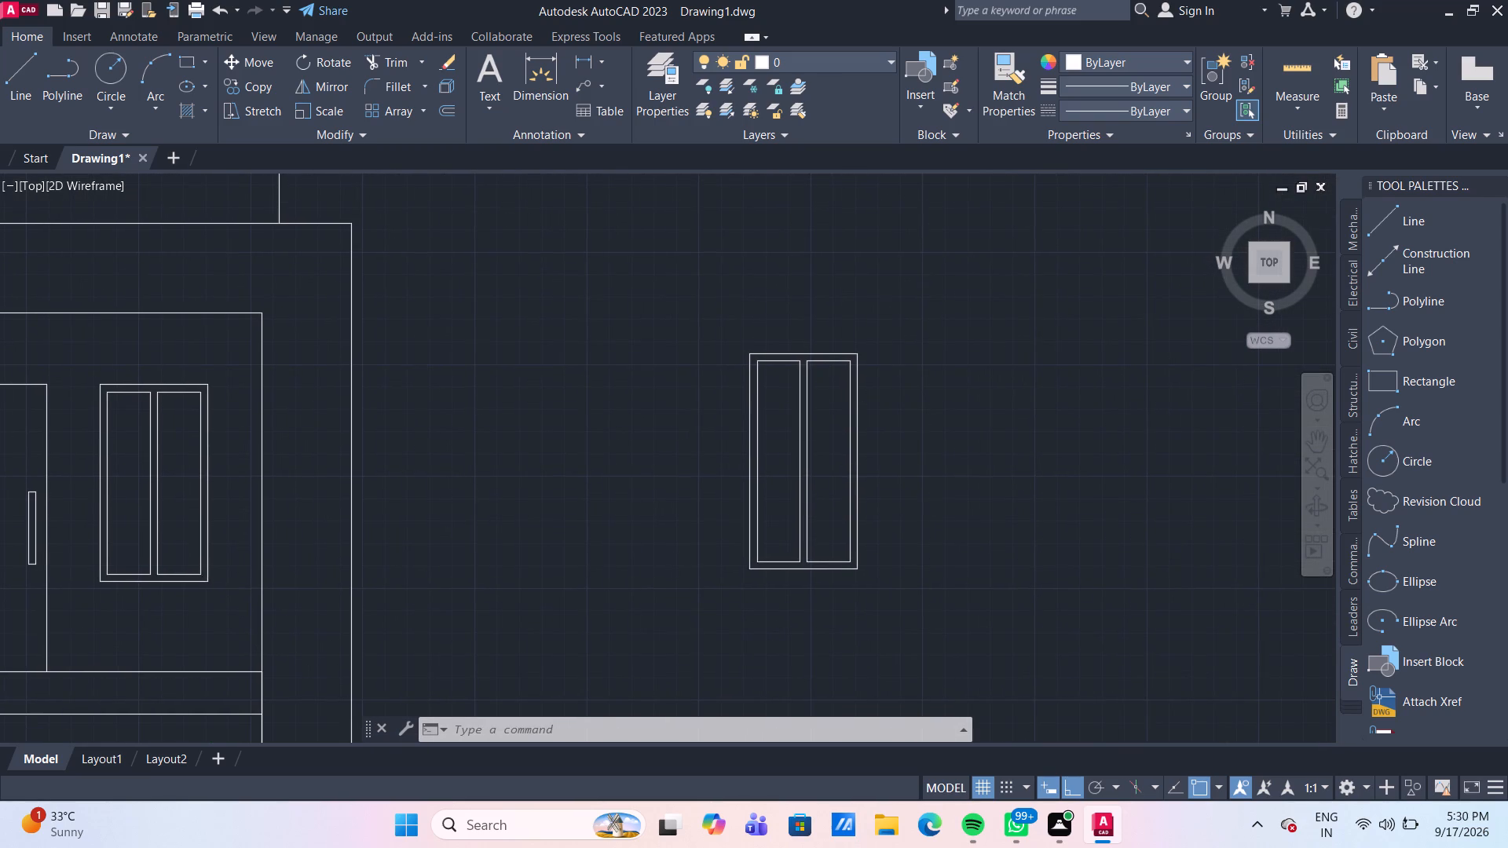
middle_drag(823, 429, 680, 407)
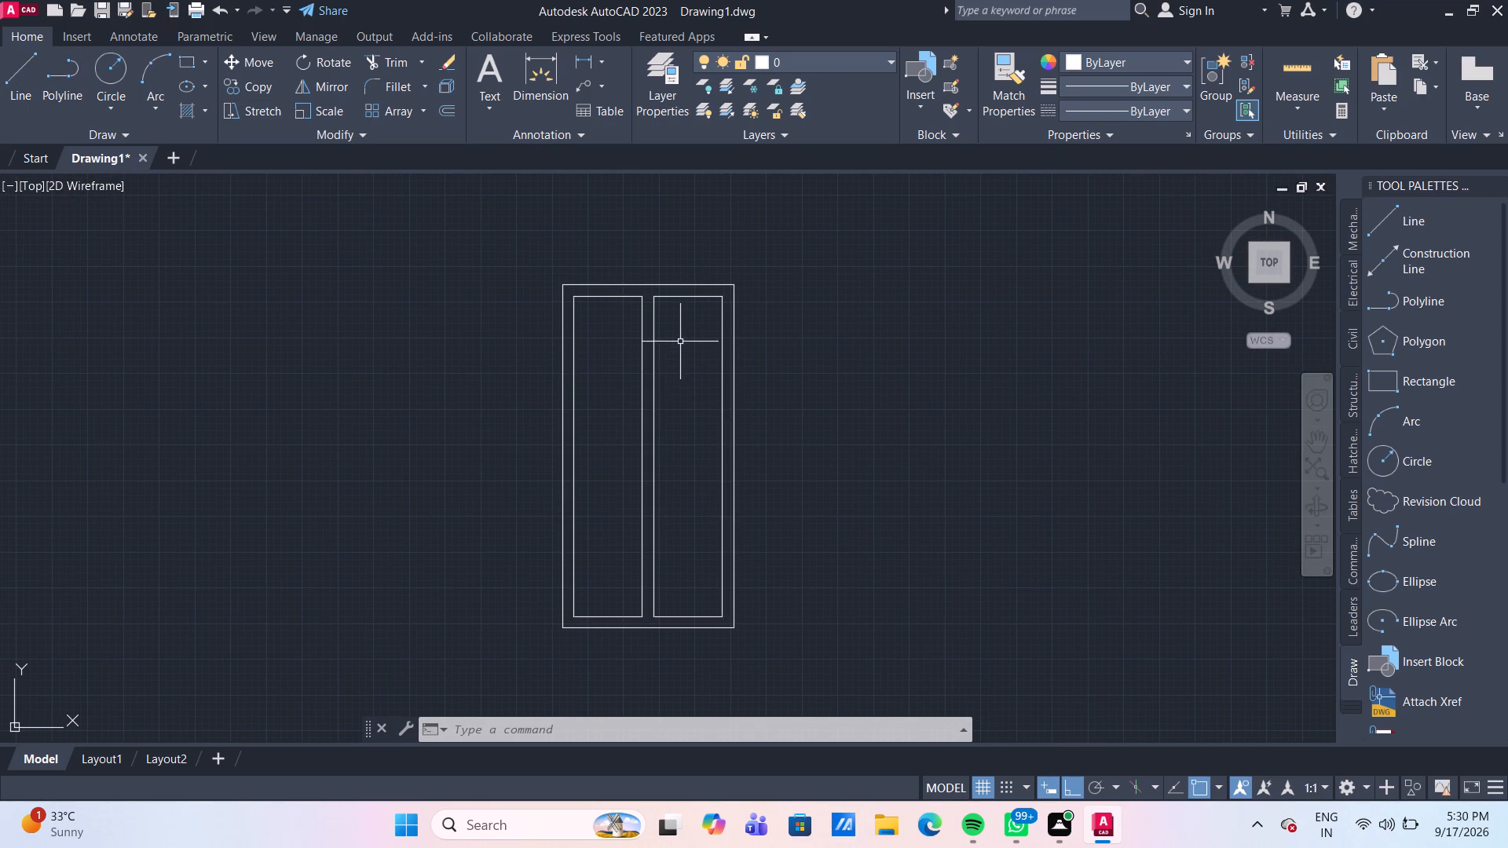
click(669, 296)
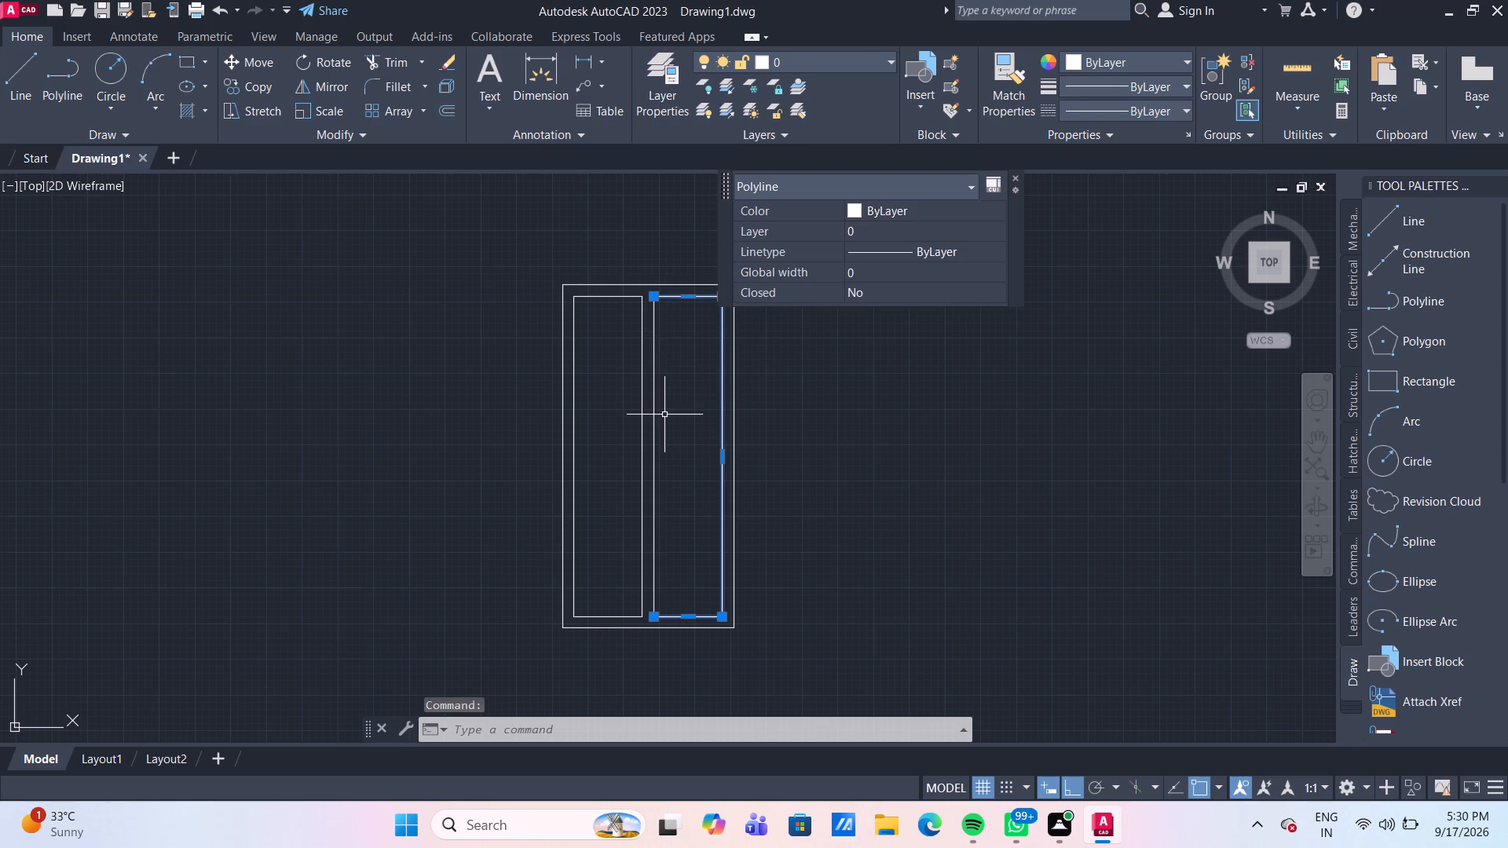
click(653, 423)
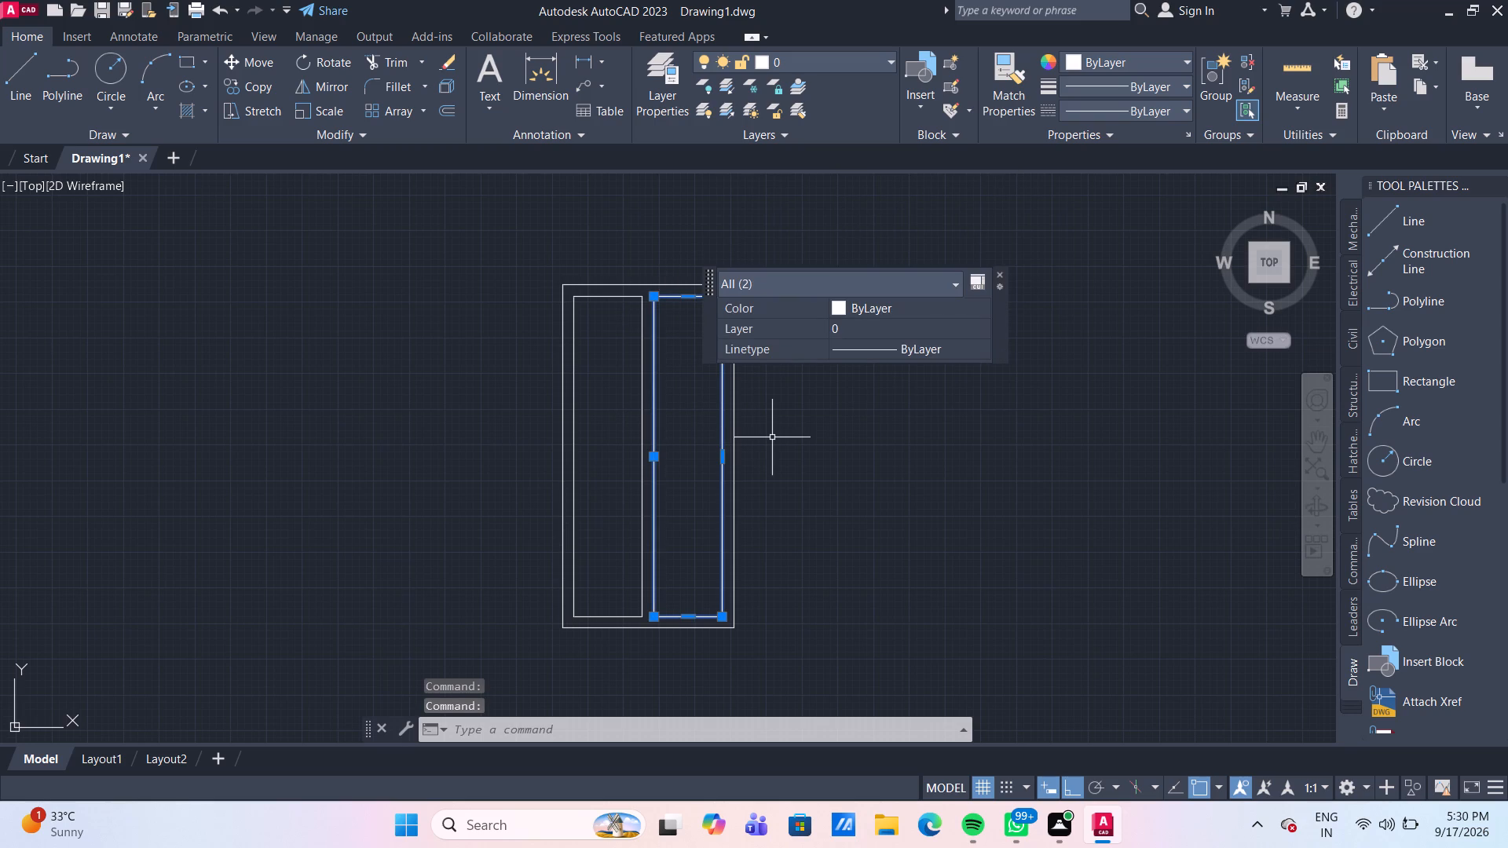
text(CO)
key(Return)
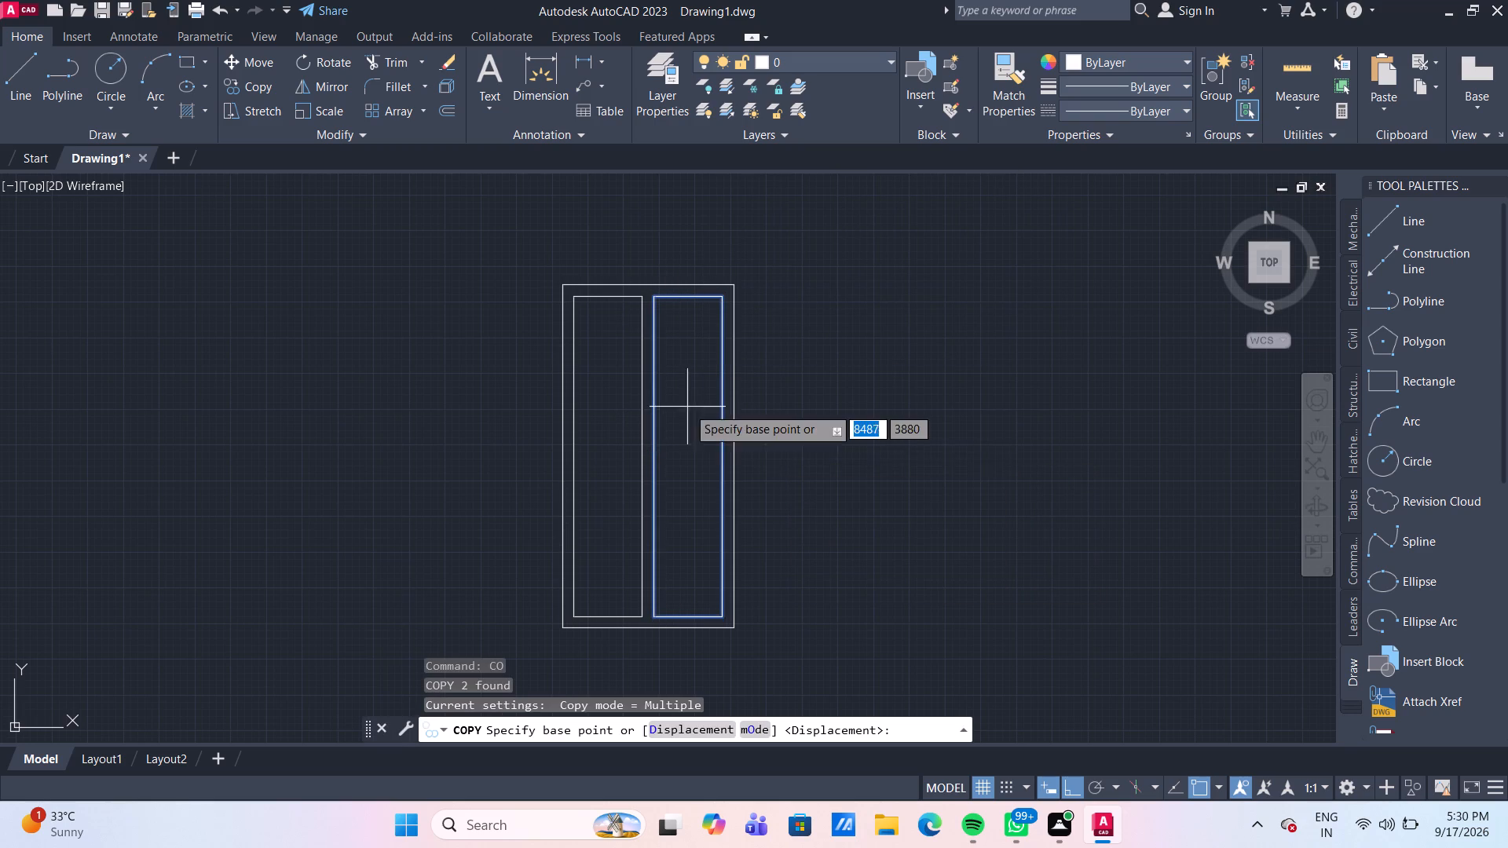
click(655, 298)
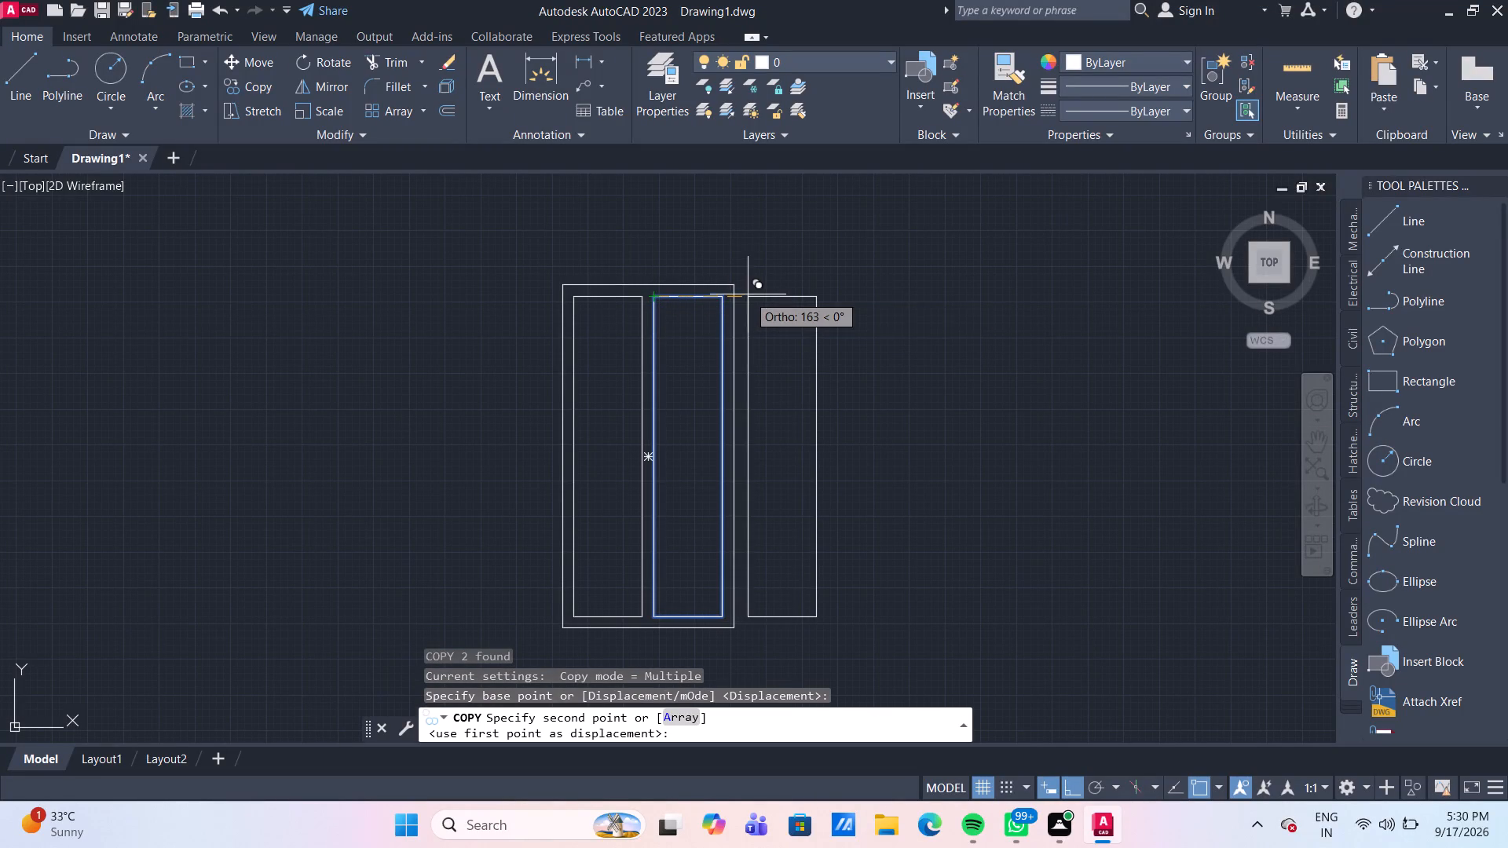
click(730, 298)
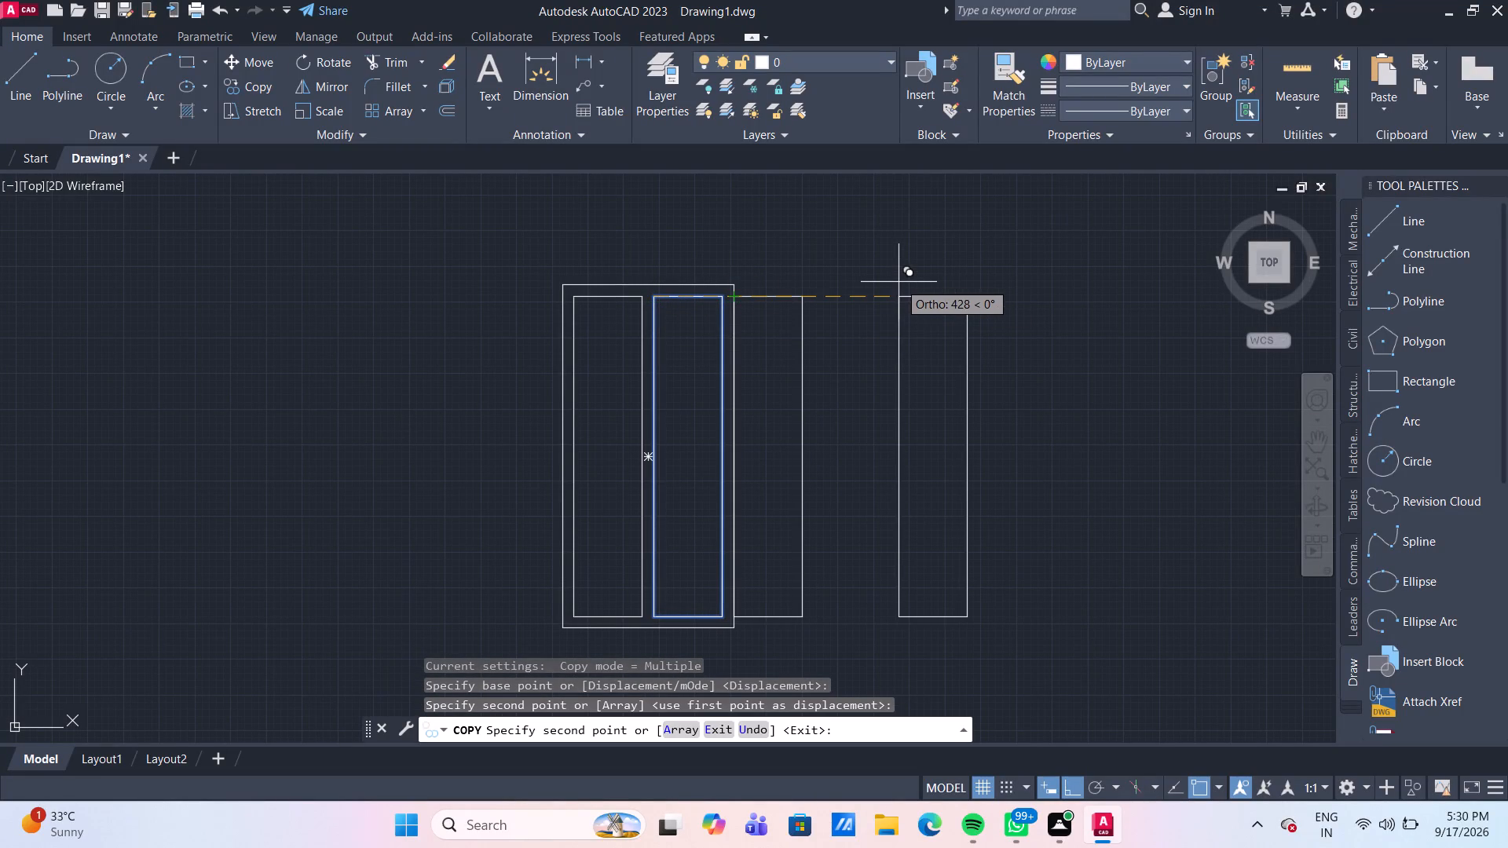
key(Escape)
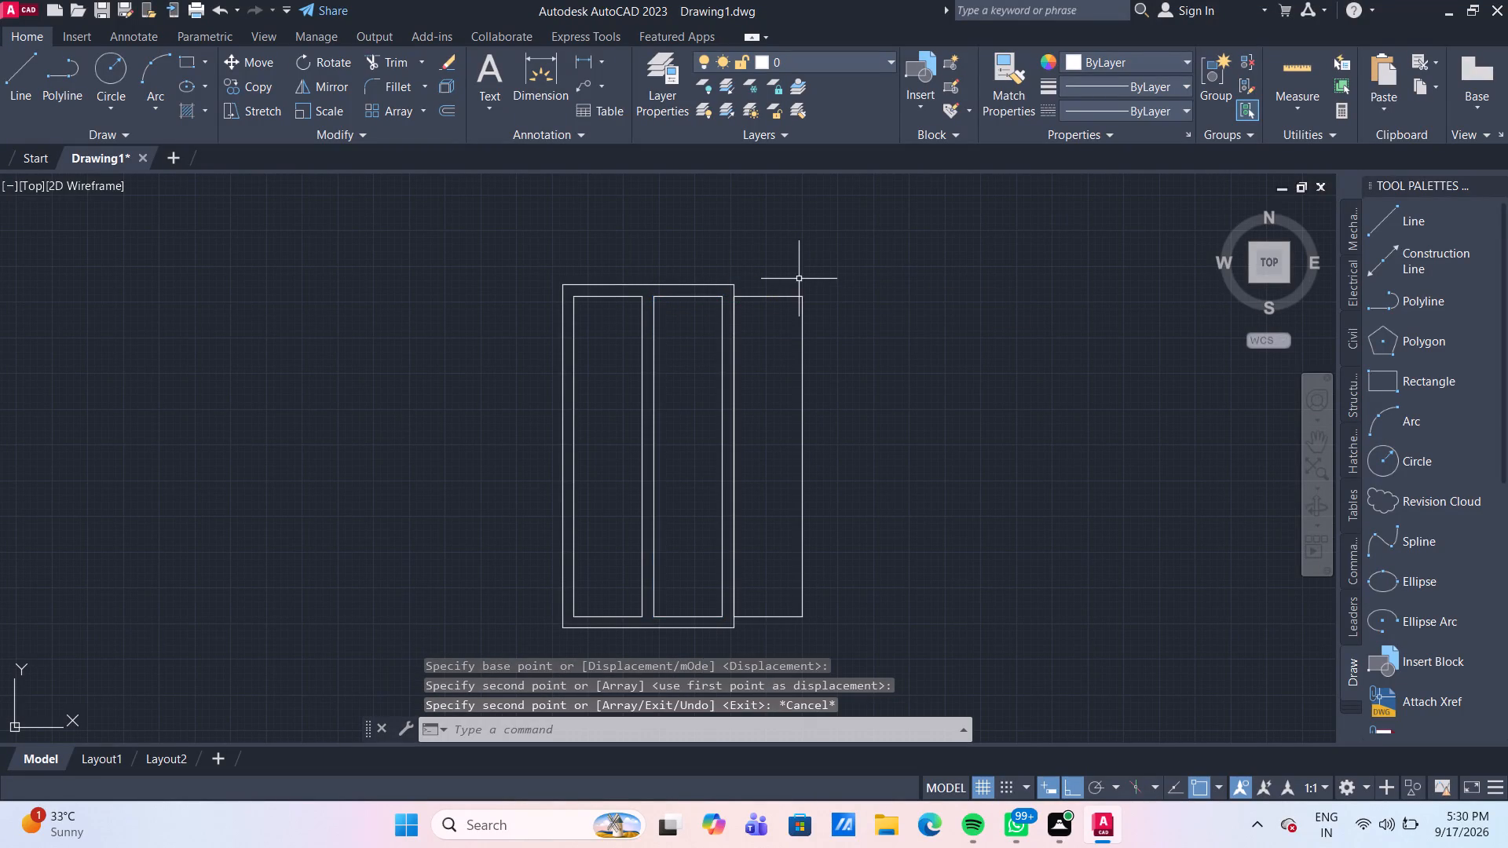
Explode the spare window's closed outer frame into separate lines.
scroll(785, 275, up, 1)
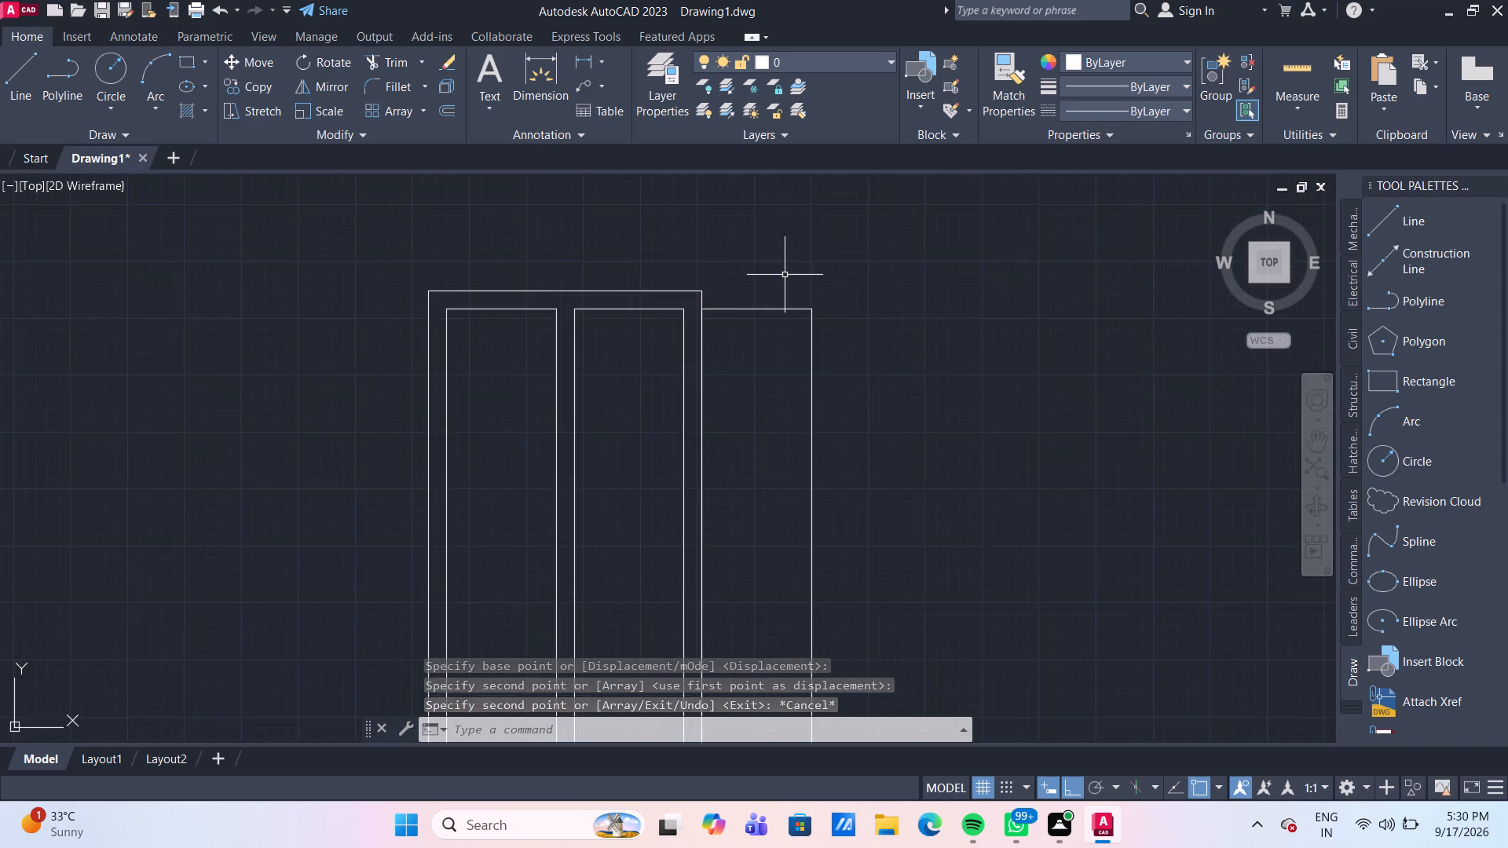
scroll(785, 275, up, 1)
click(651, 311)
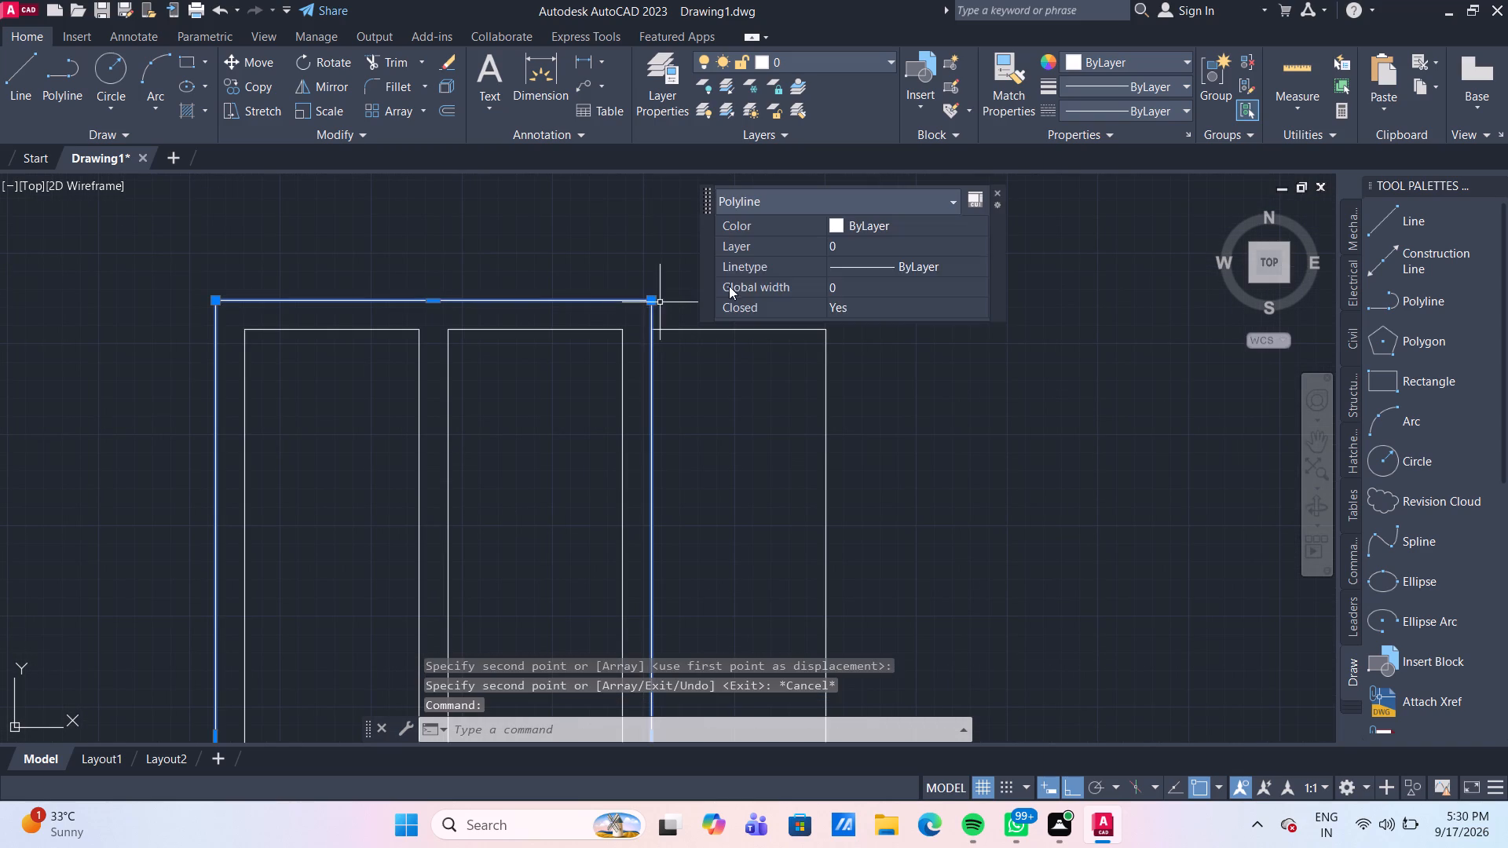
scroll(738, 275, down, 1)
scroll(642, 267, down, 1)
middle_drag(606, 247, 417, 171)
key(Escape)
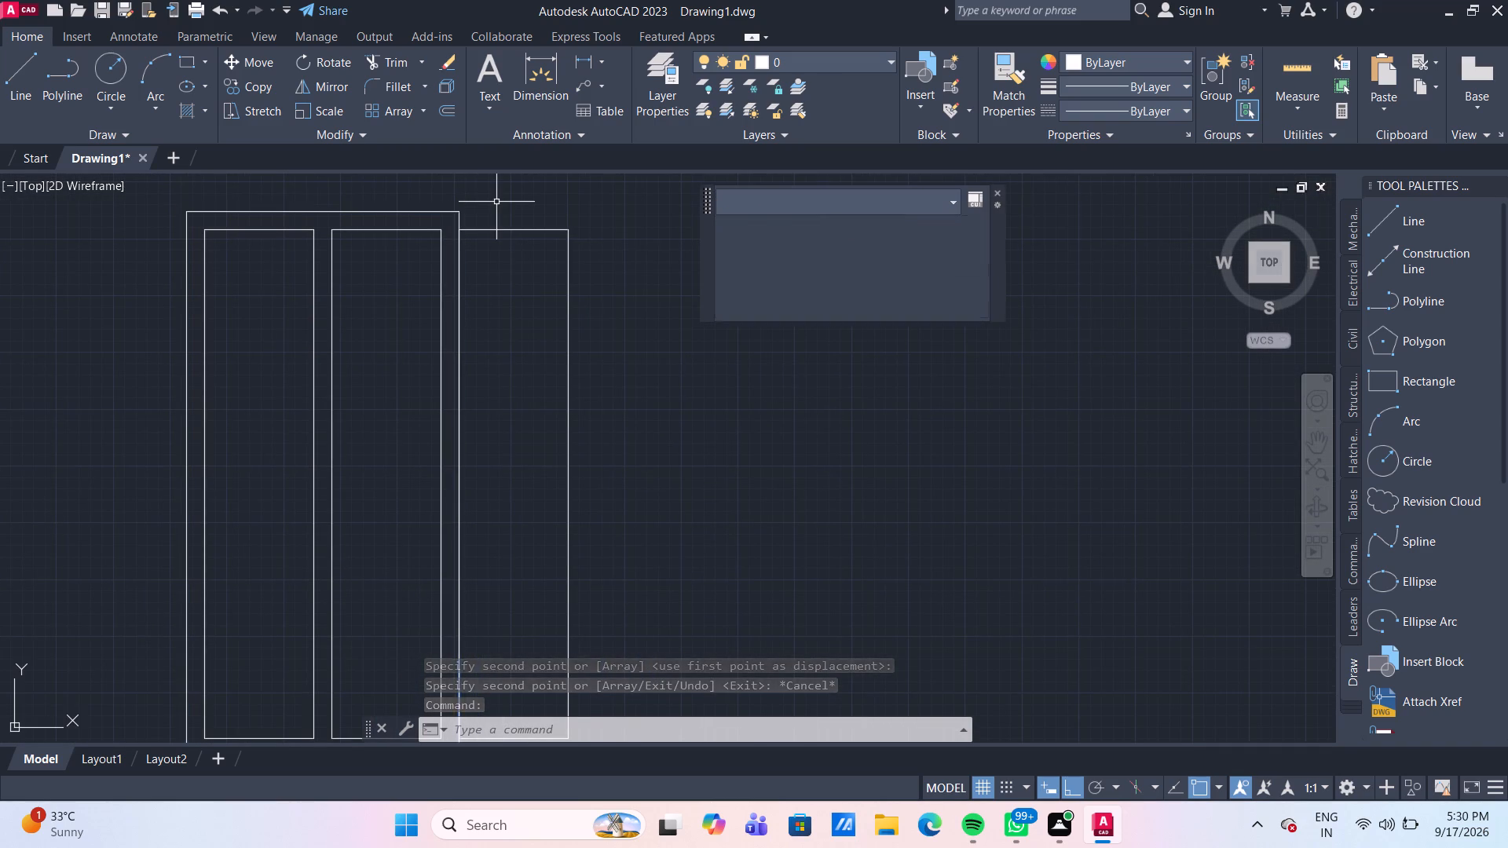
click(450, 211)
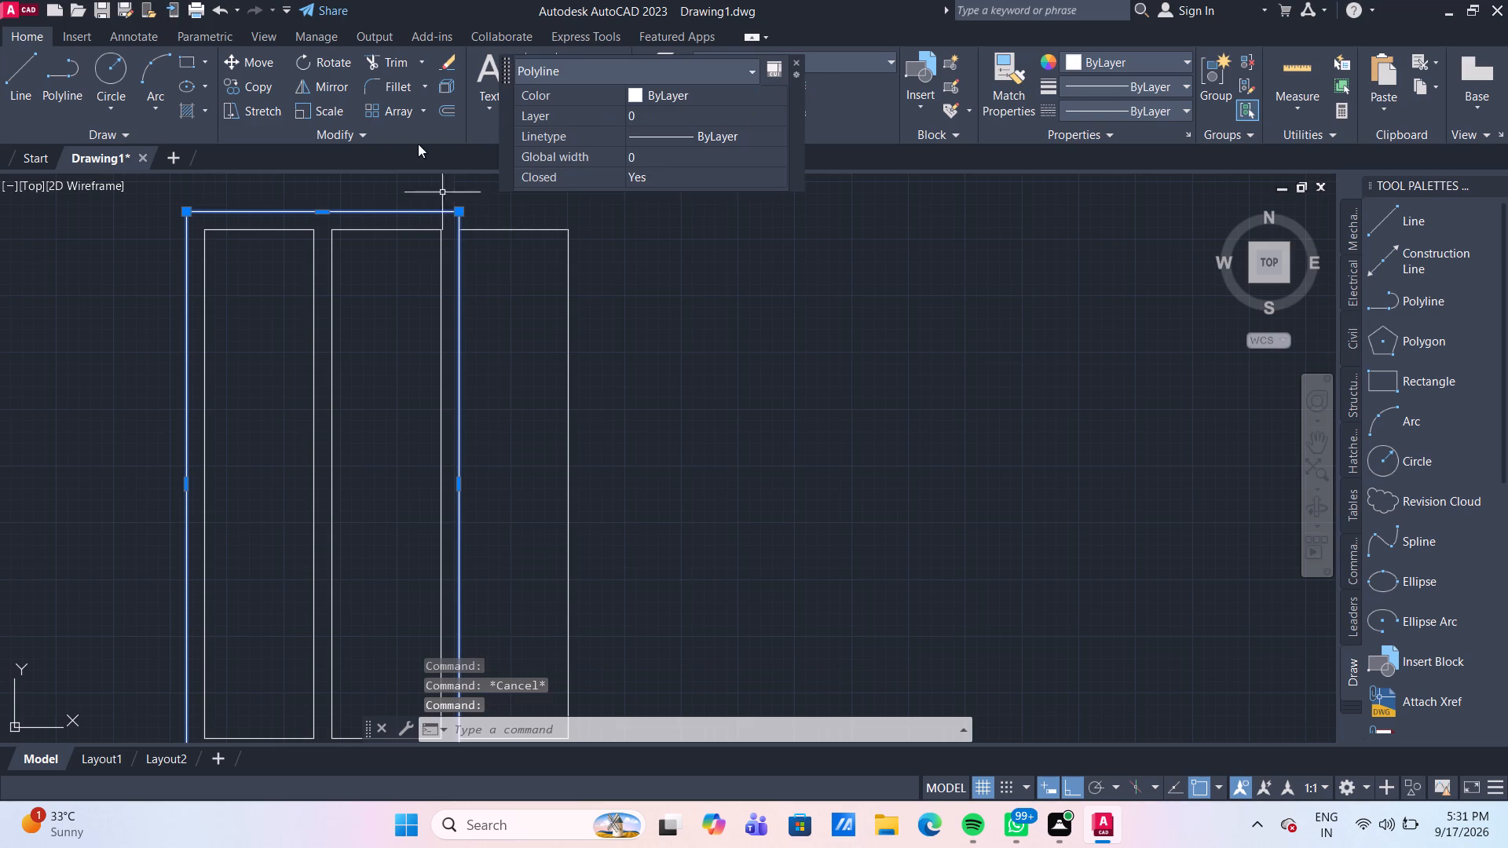
click(442, 80)
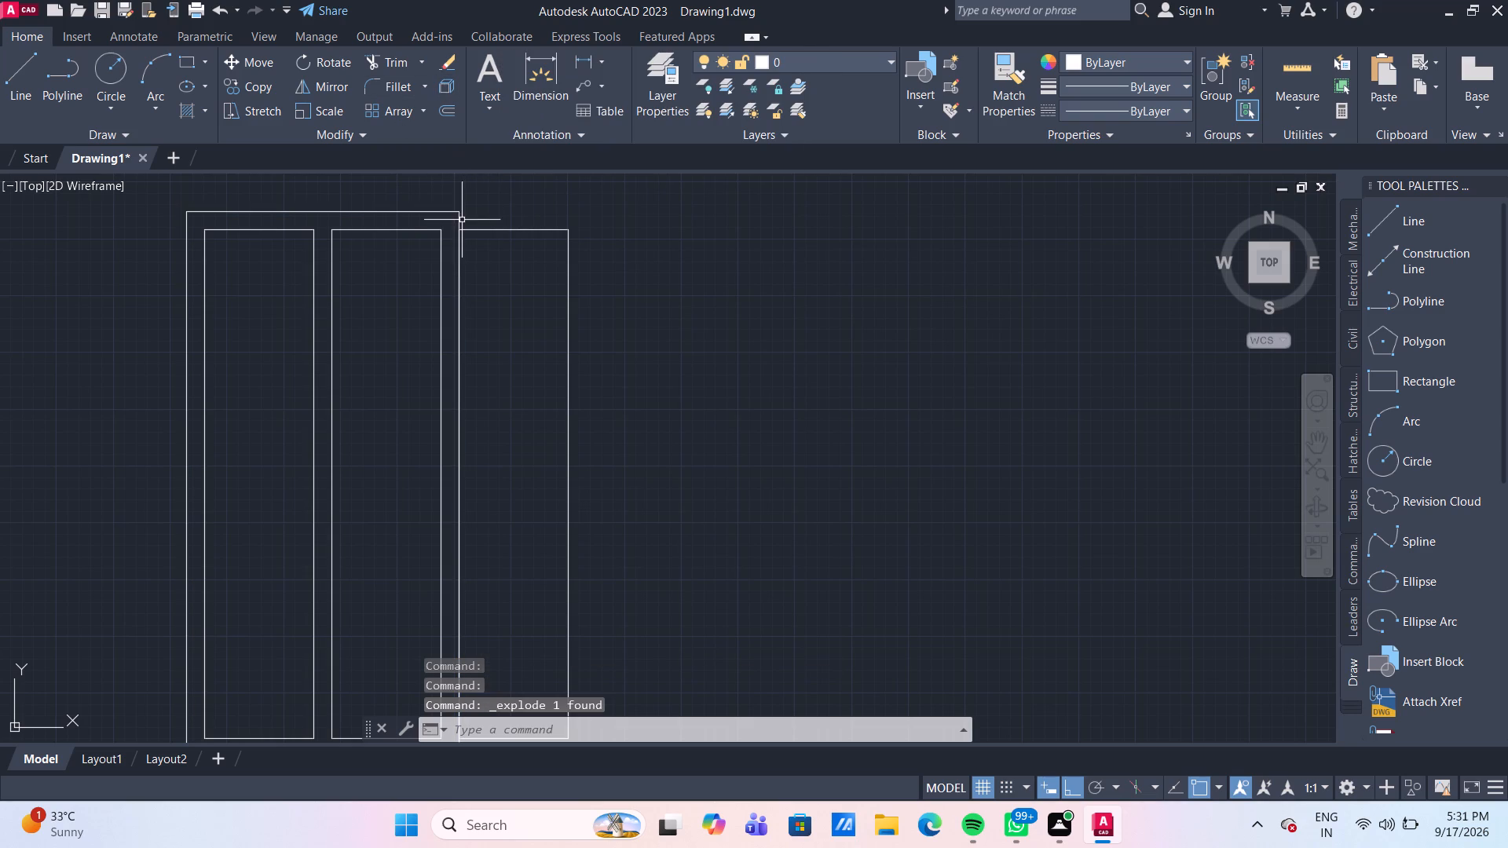
Move the right vertical line of the spare window's outer frame 140 to the right, past the added third pane.
click(459, 221)
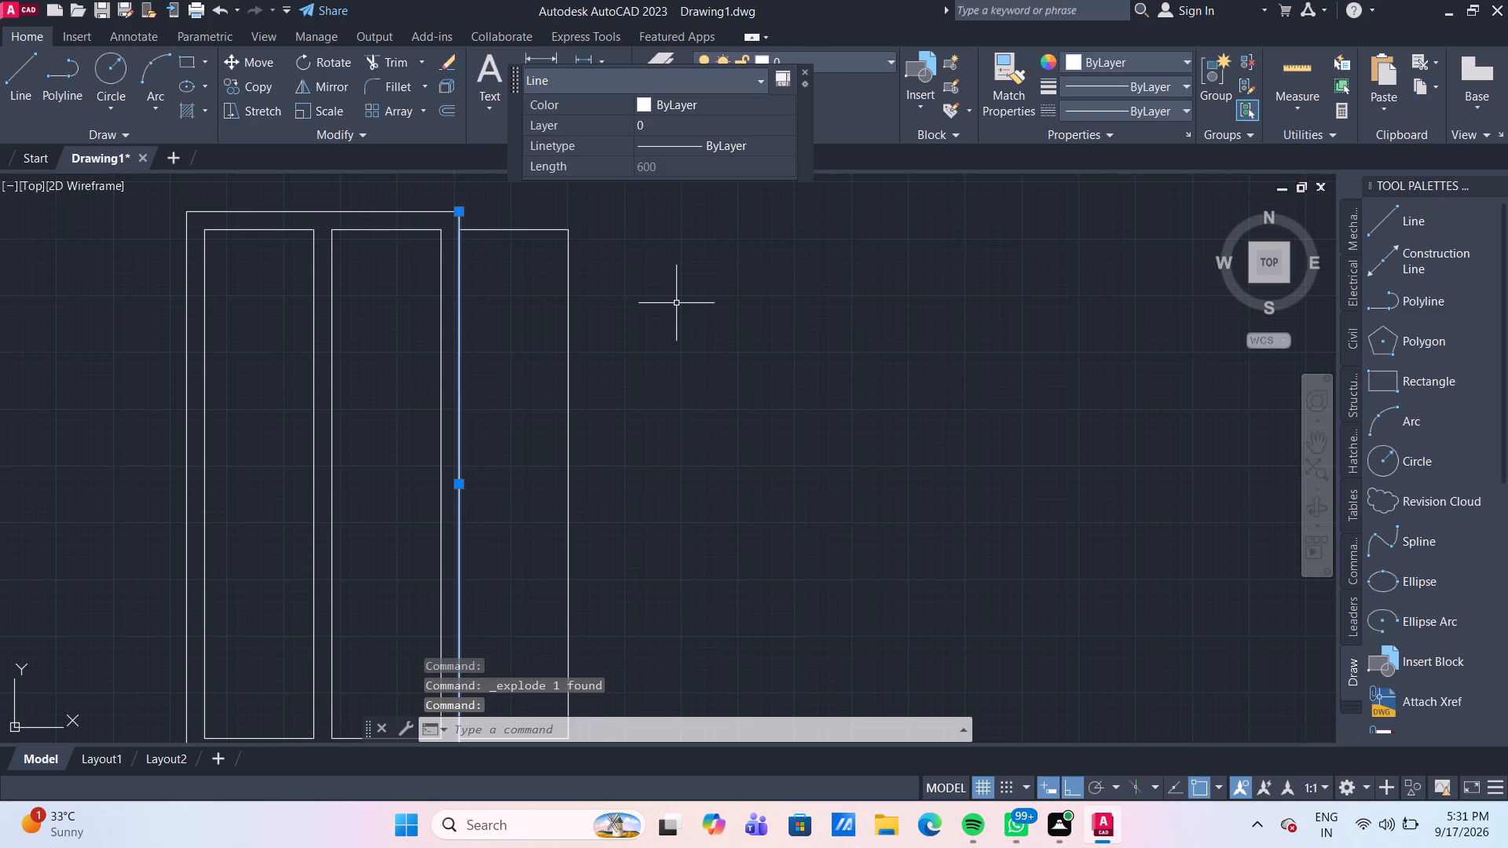
key(m)
key(Return)
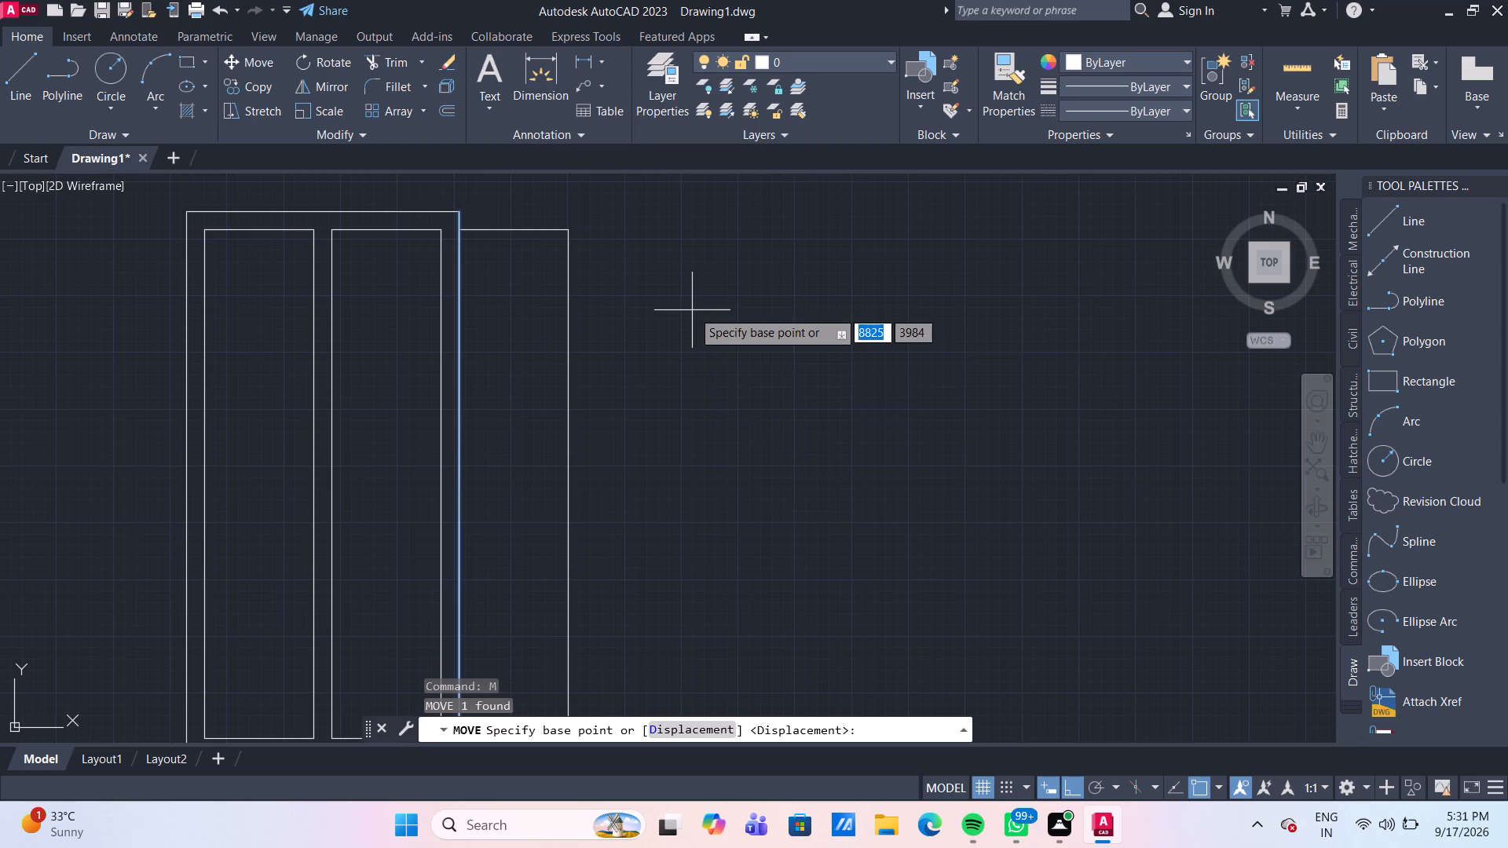
click(457, 210)
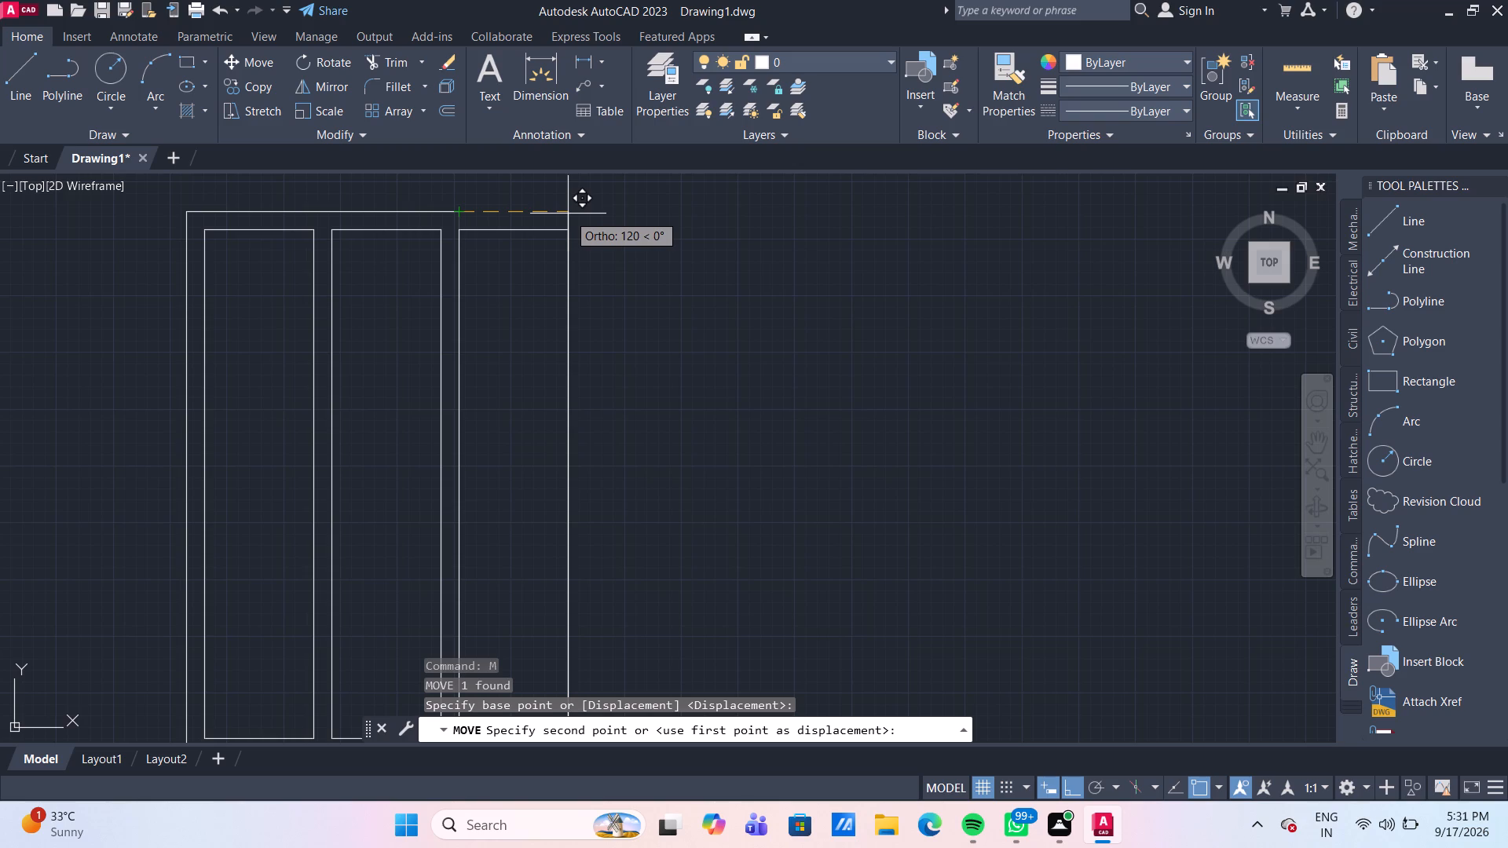
text(140)
key(Return)
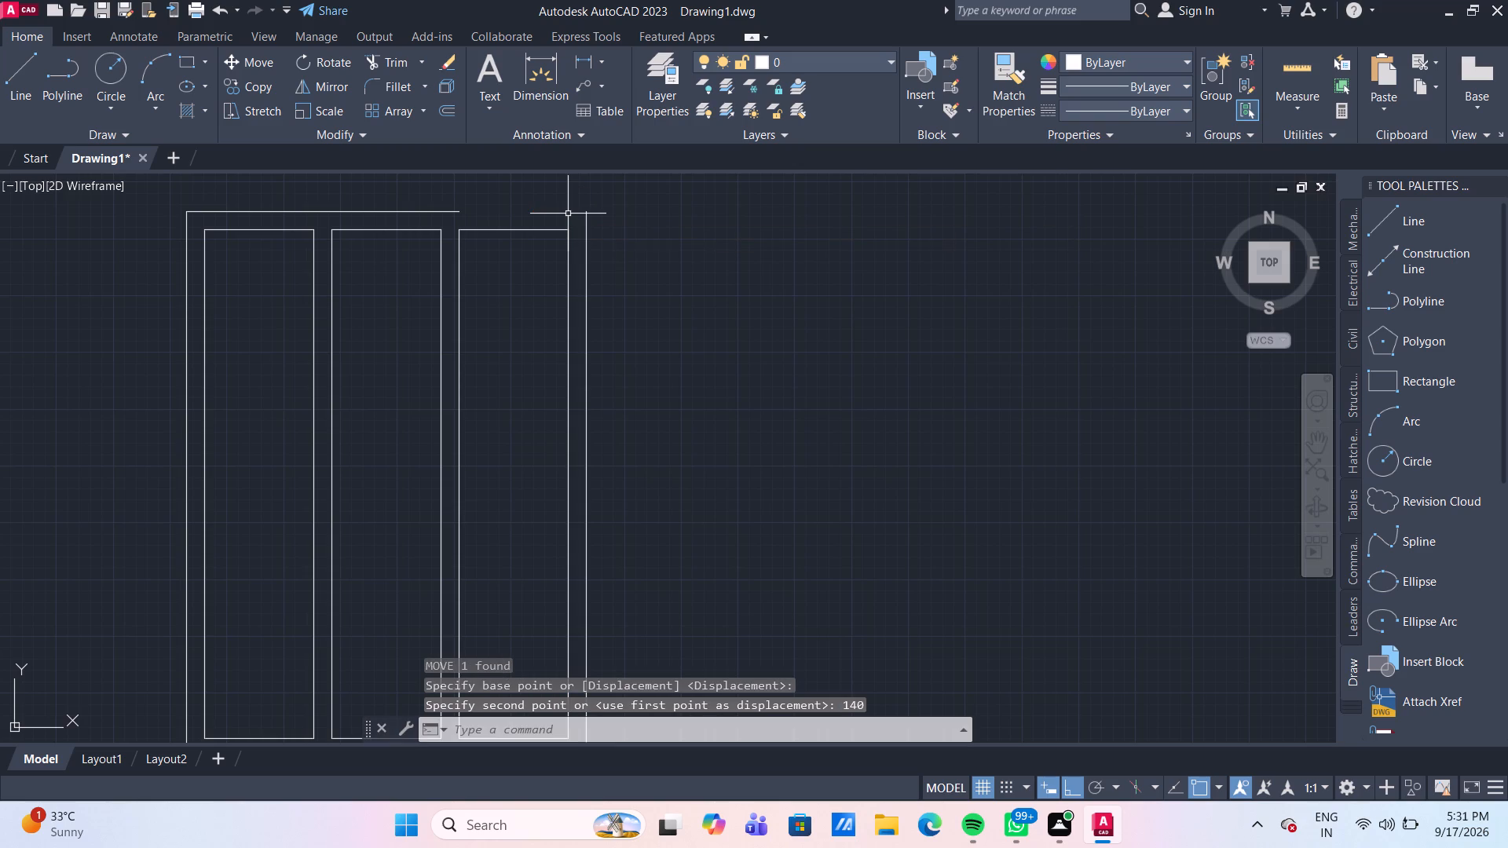
Extend the outer frame's top and bottom lines to the moved right vertical, closing the frame around all three panes.
scroll(568, 214, down, 1)
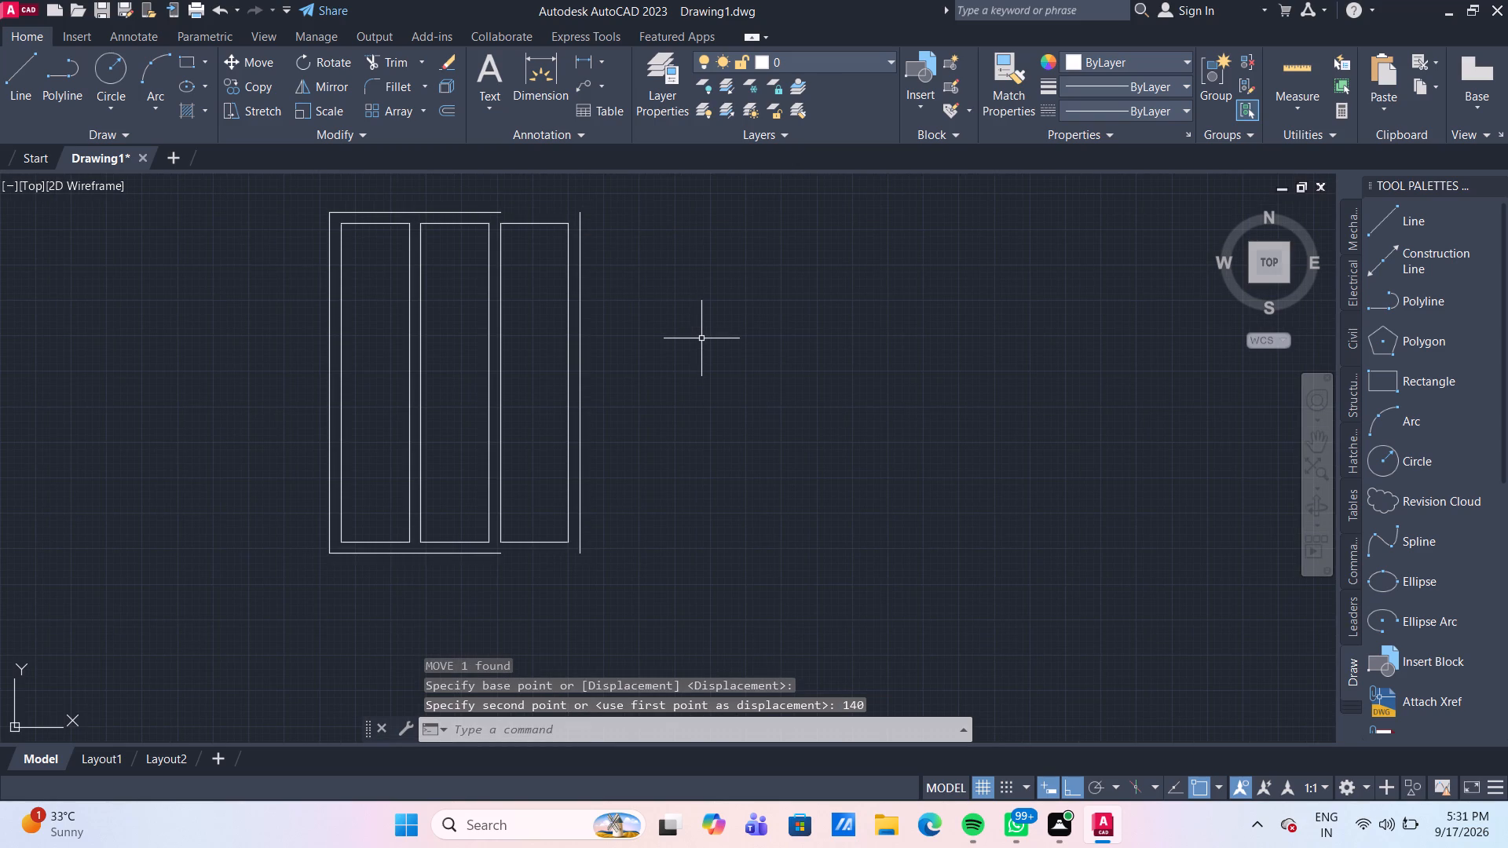
key(Escape)
text(EX)
key(Return)
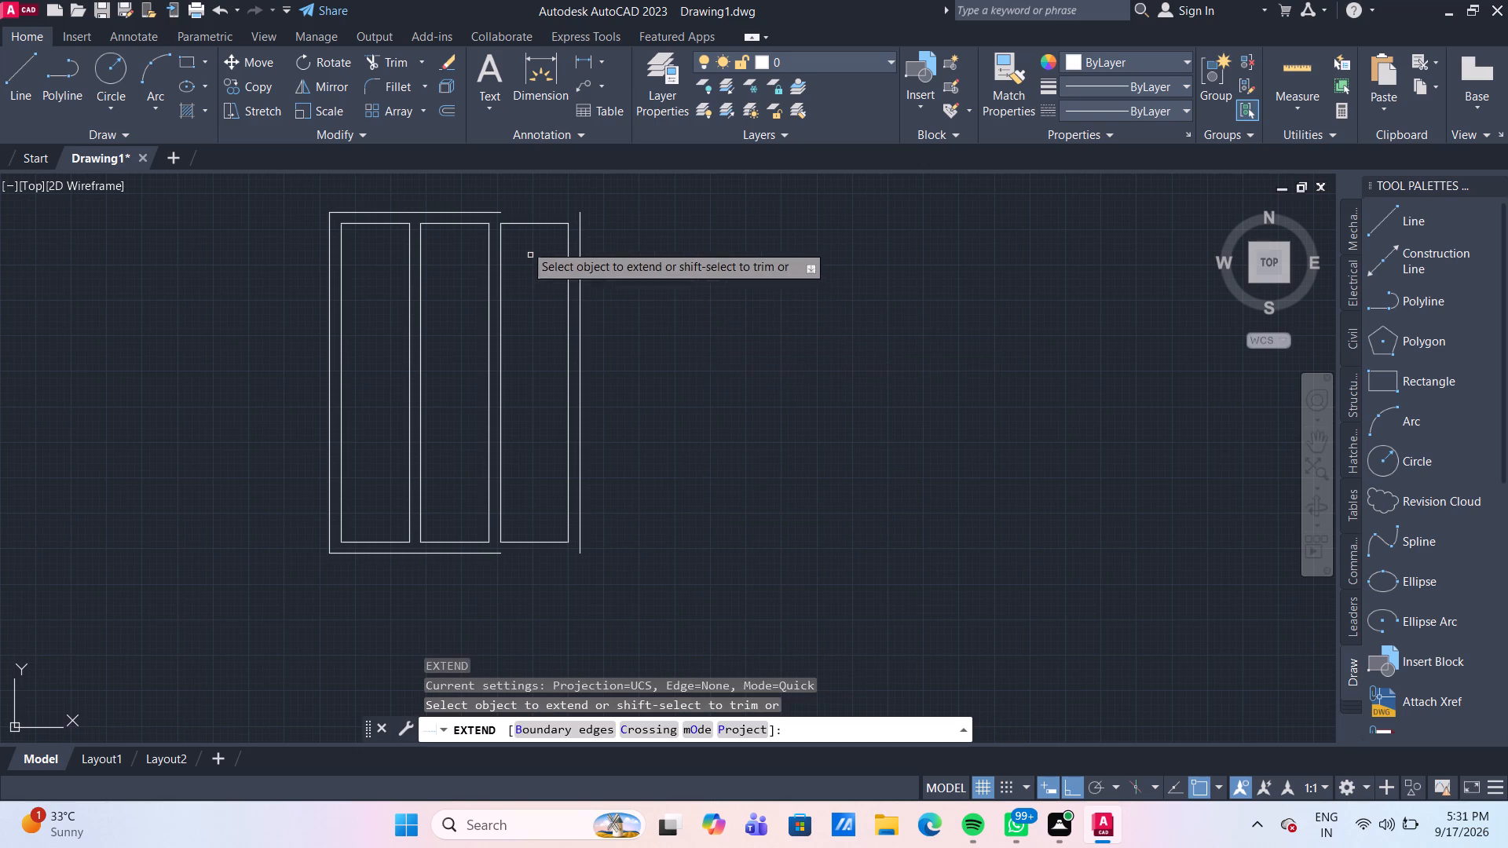
click(473, 210)
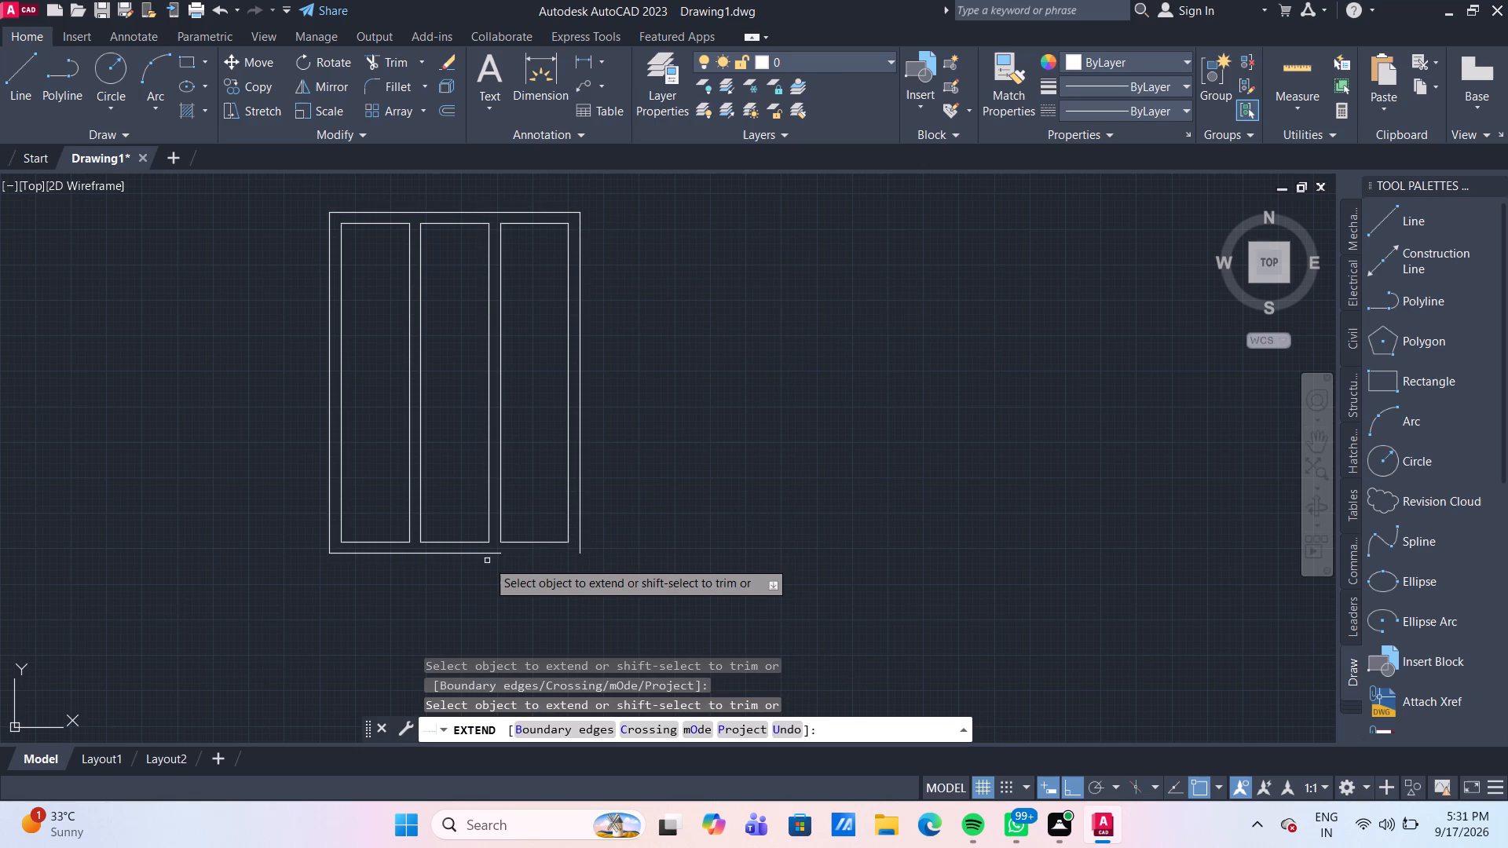
click(489, 554)
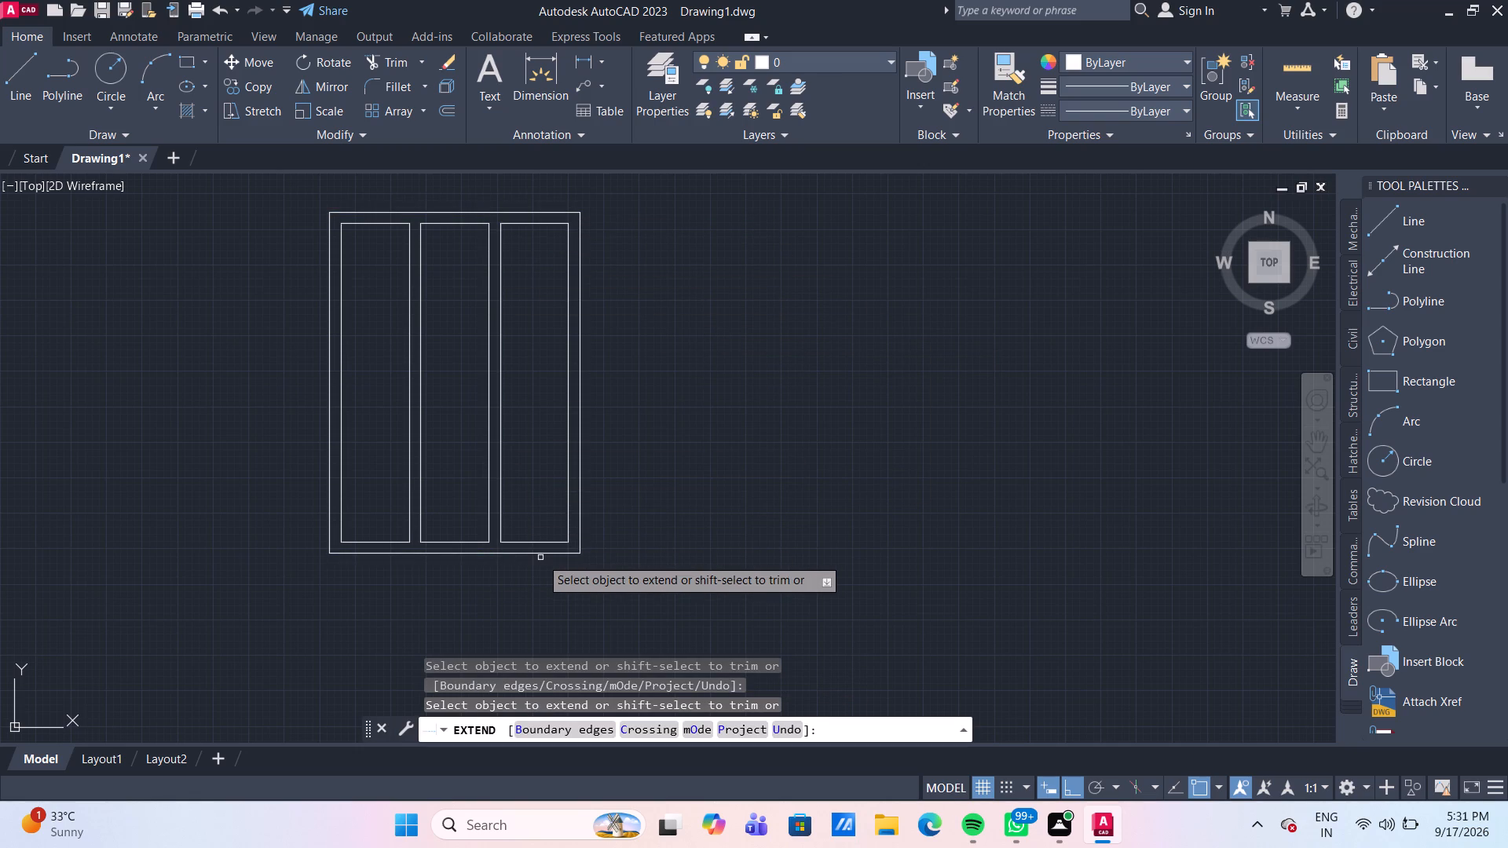
key(Escape)
Group all the lines of the three-pane window into one object.
drag(647, 581, 636, 565)
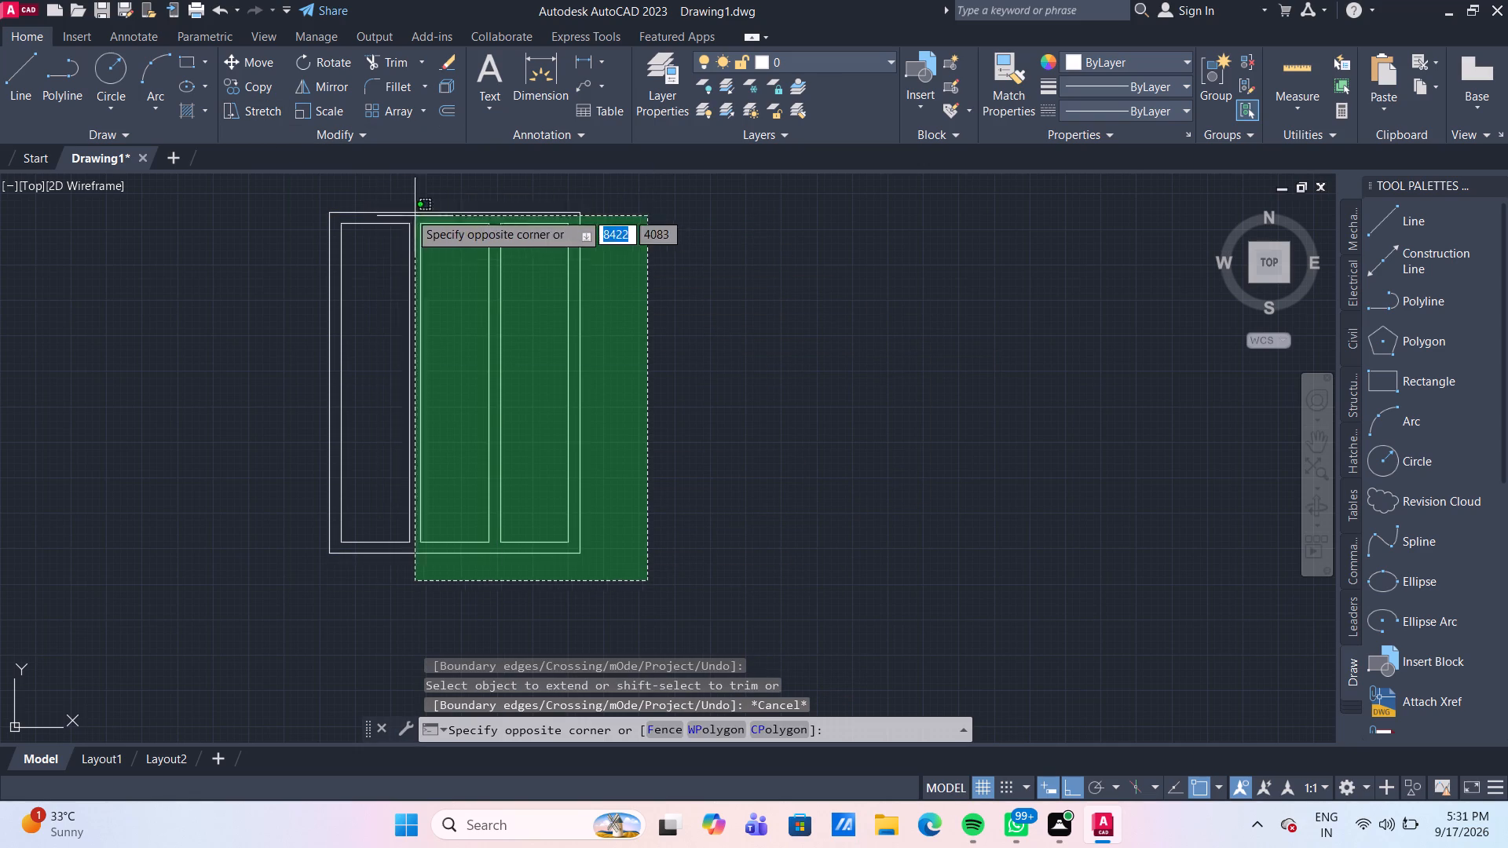
click(292, 199)
key(g)
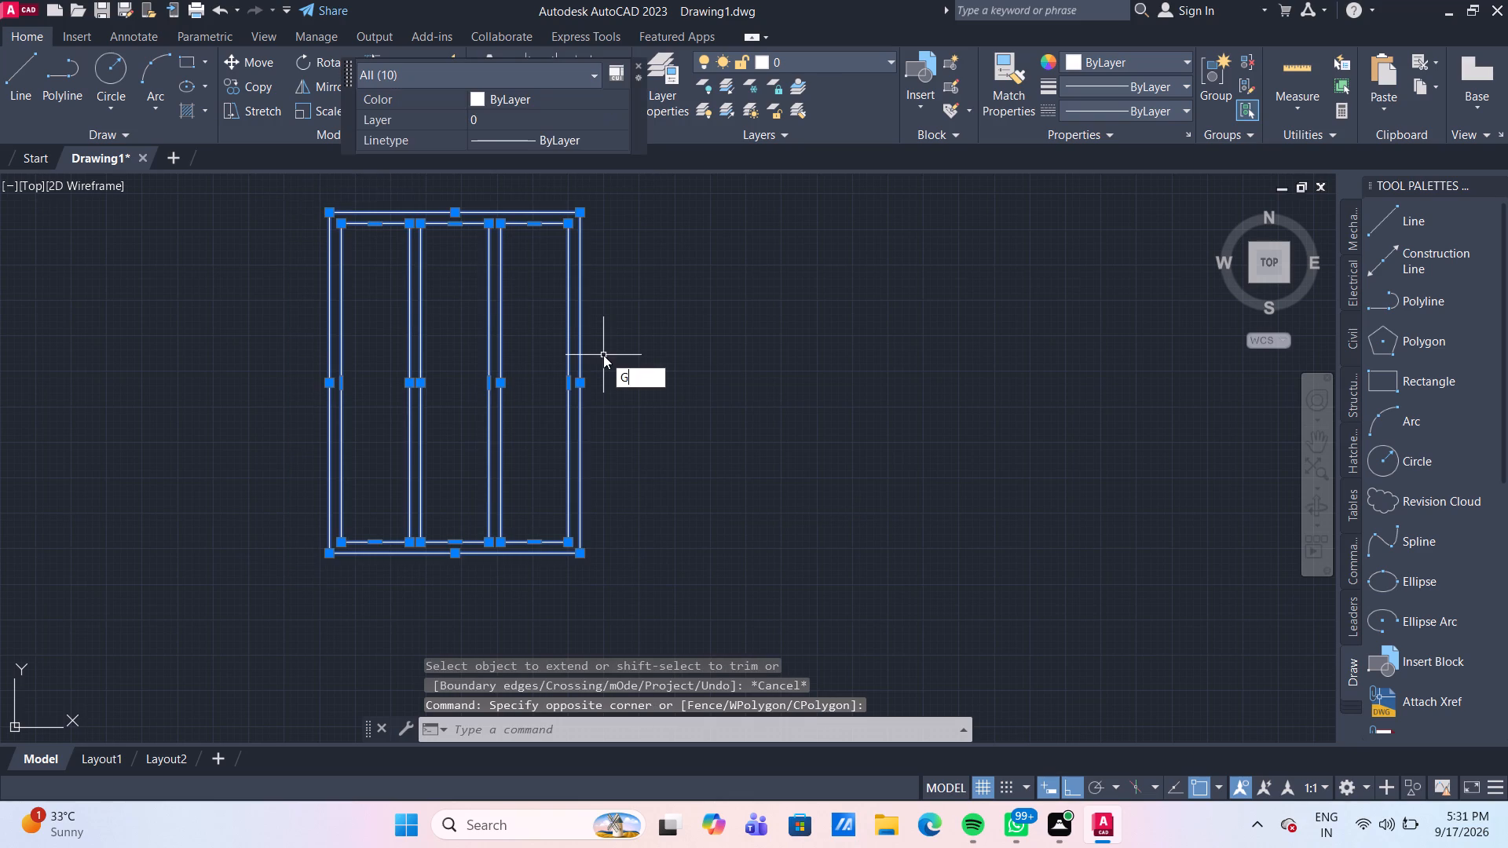
key(Return)
scroll(603, 355, down, 3)
middle_drag(624, 352, 704, 400)
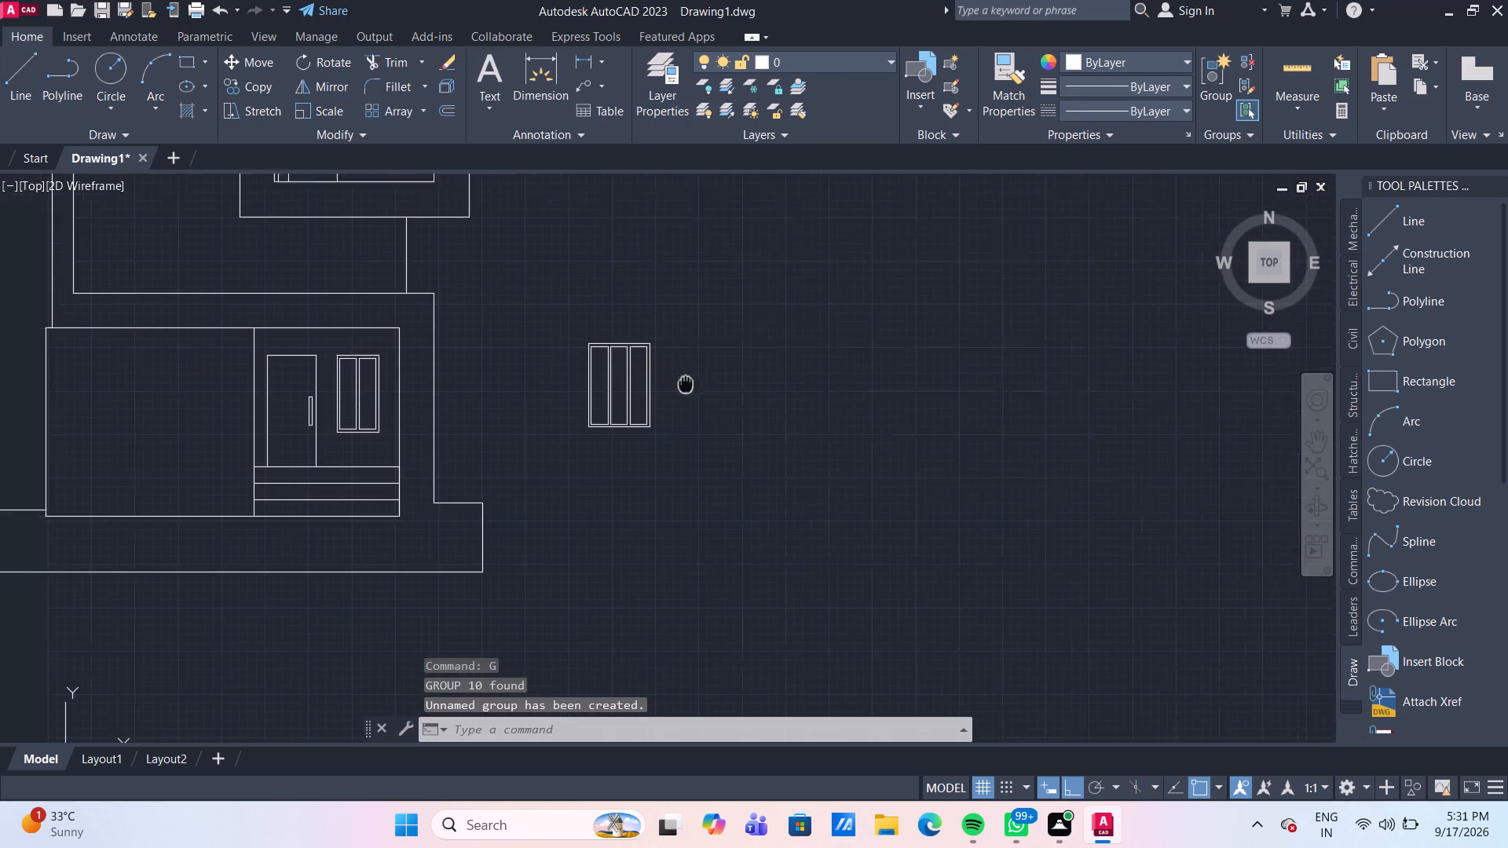
Copy the grouped three-pane window by its top-right corner onto the upper-floor wall left of the recess, level with the door's top.
middle_drag(704, 400, 708, 407)
drag(745, 489, 713, 460)
click(600, 309)
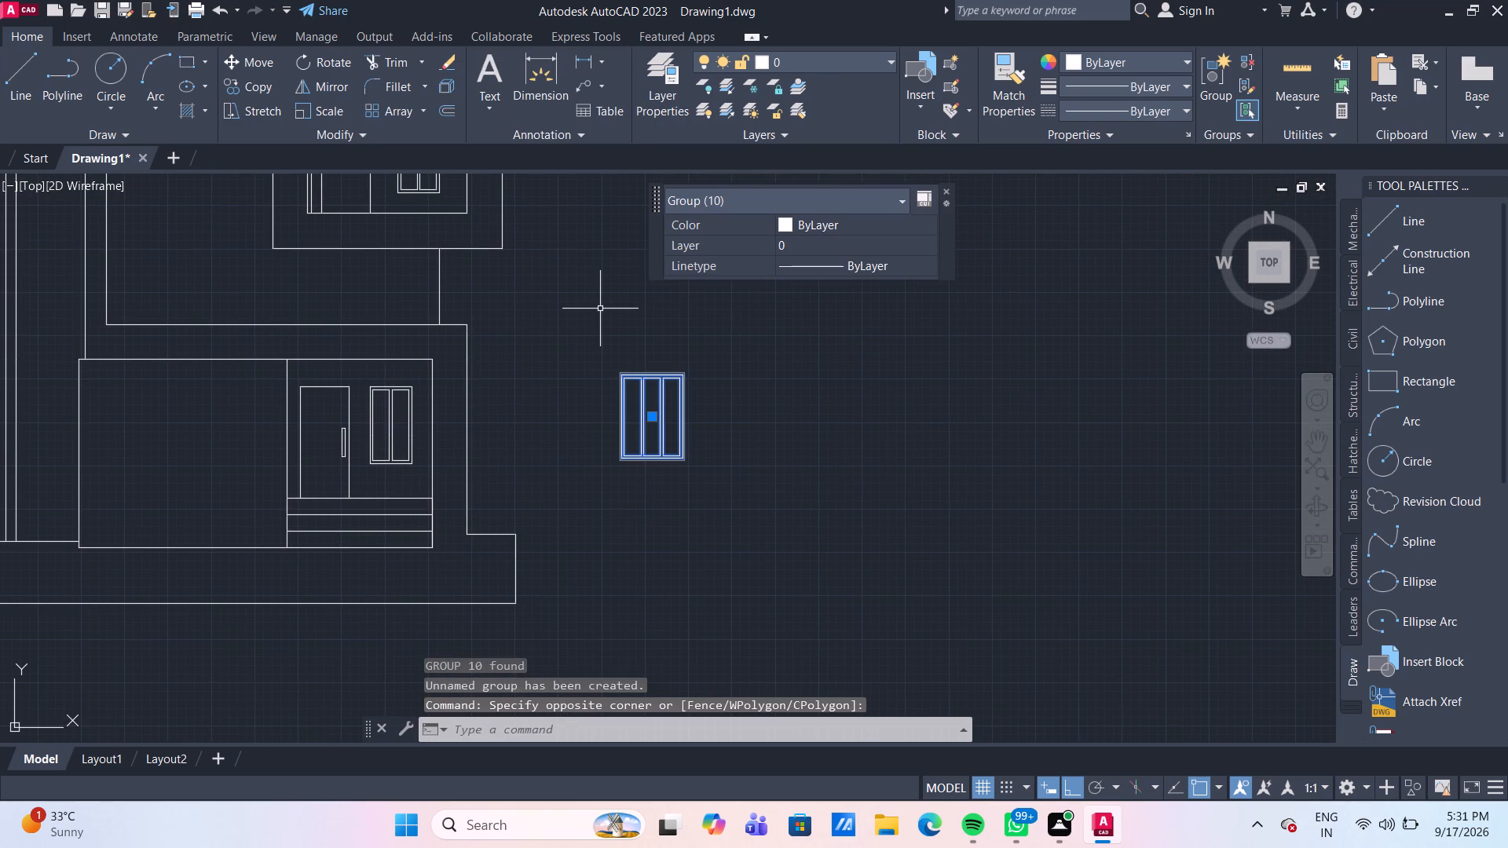
text(CO)
key(Return)
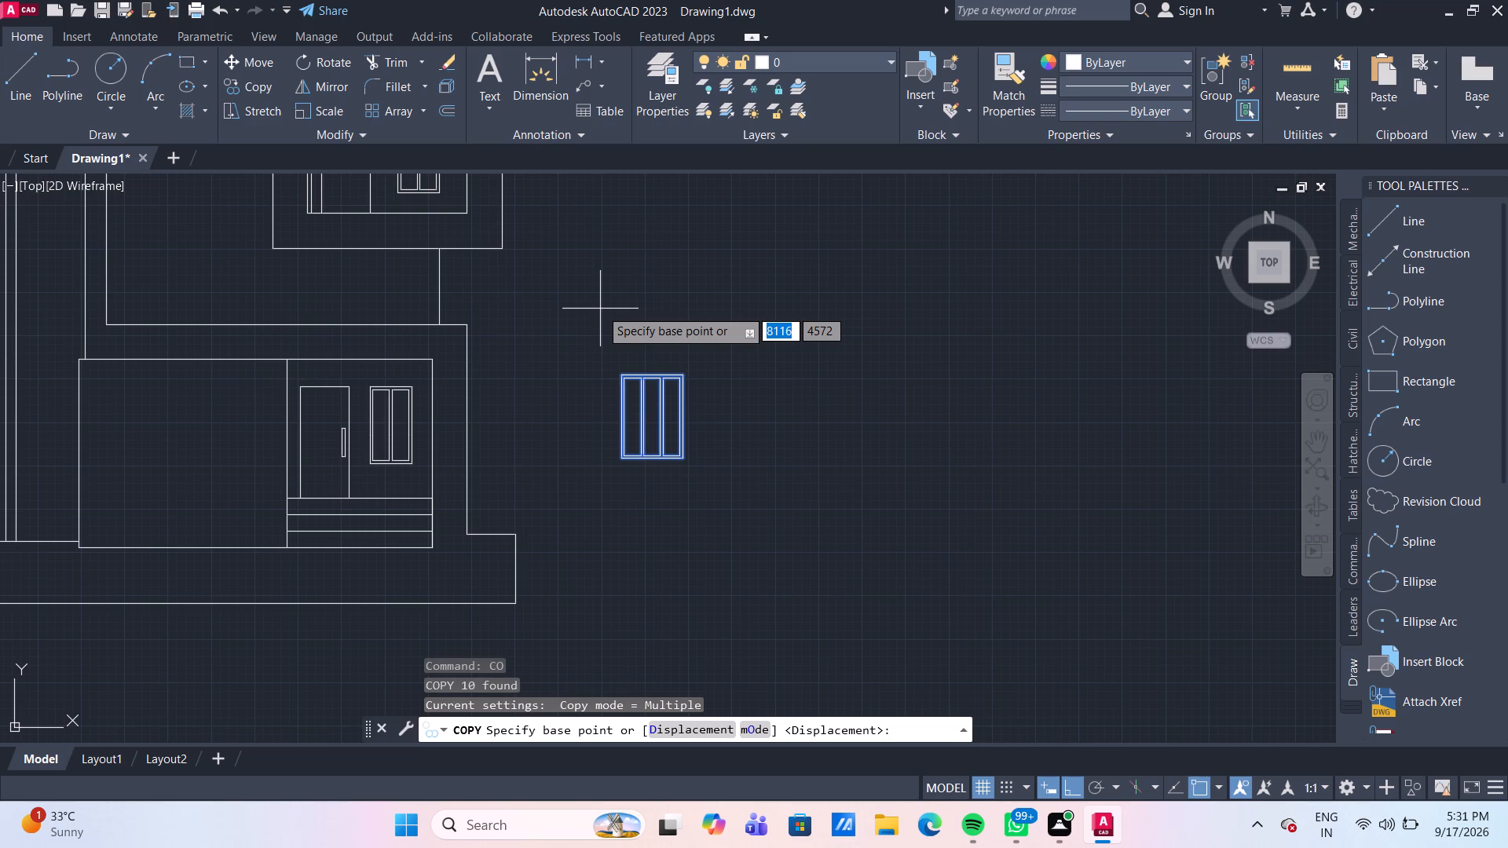
middle_drag(599, 298, 675, 415)
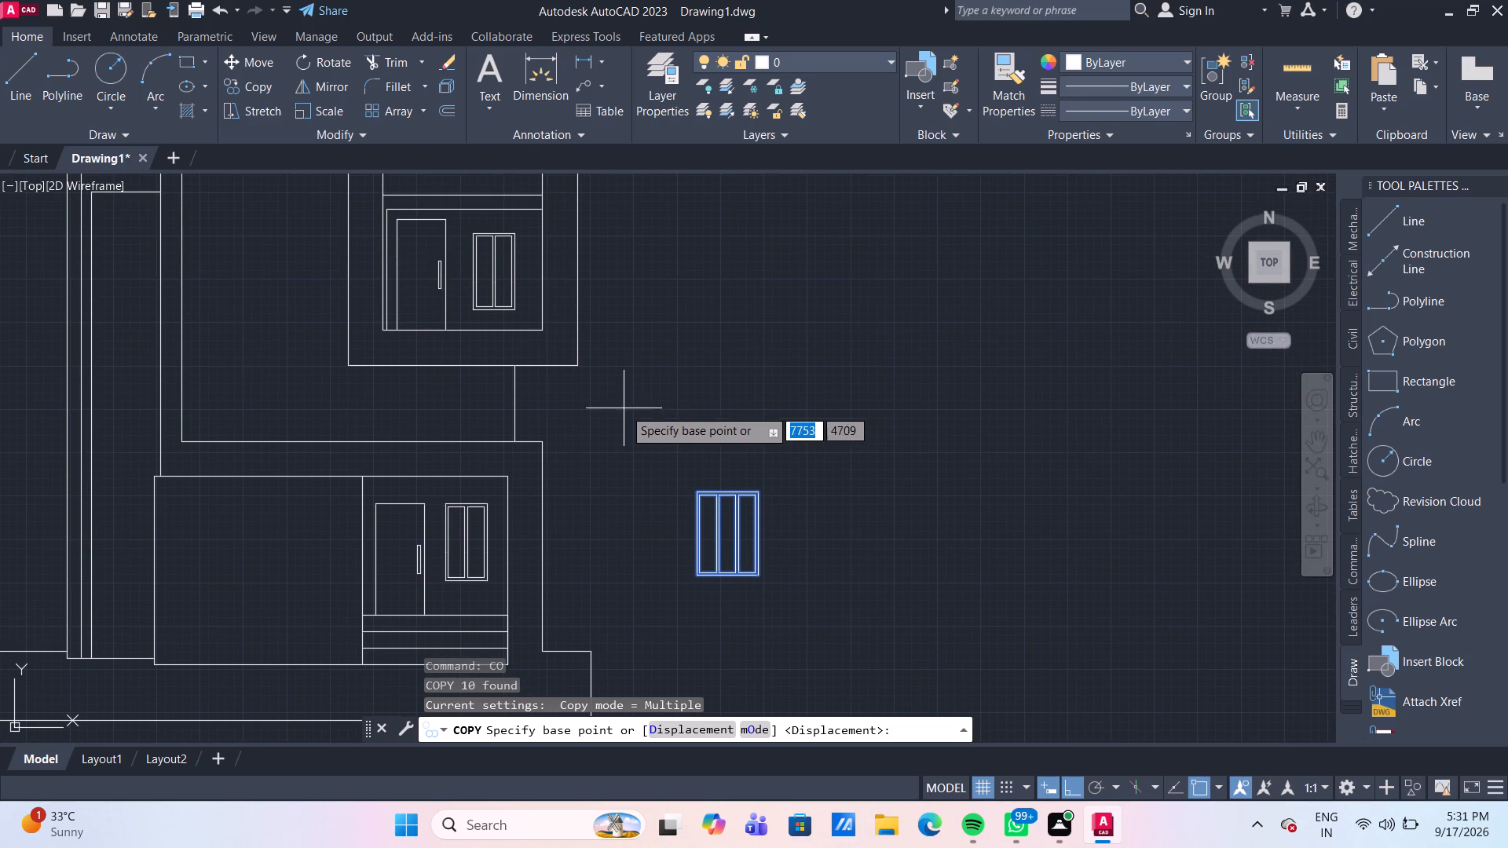
click(761, 492)
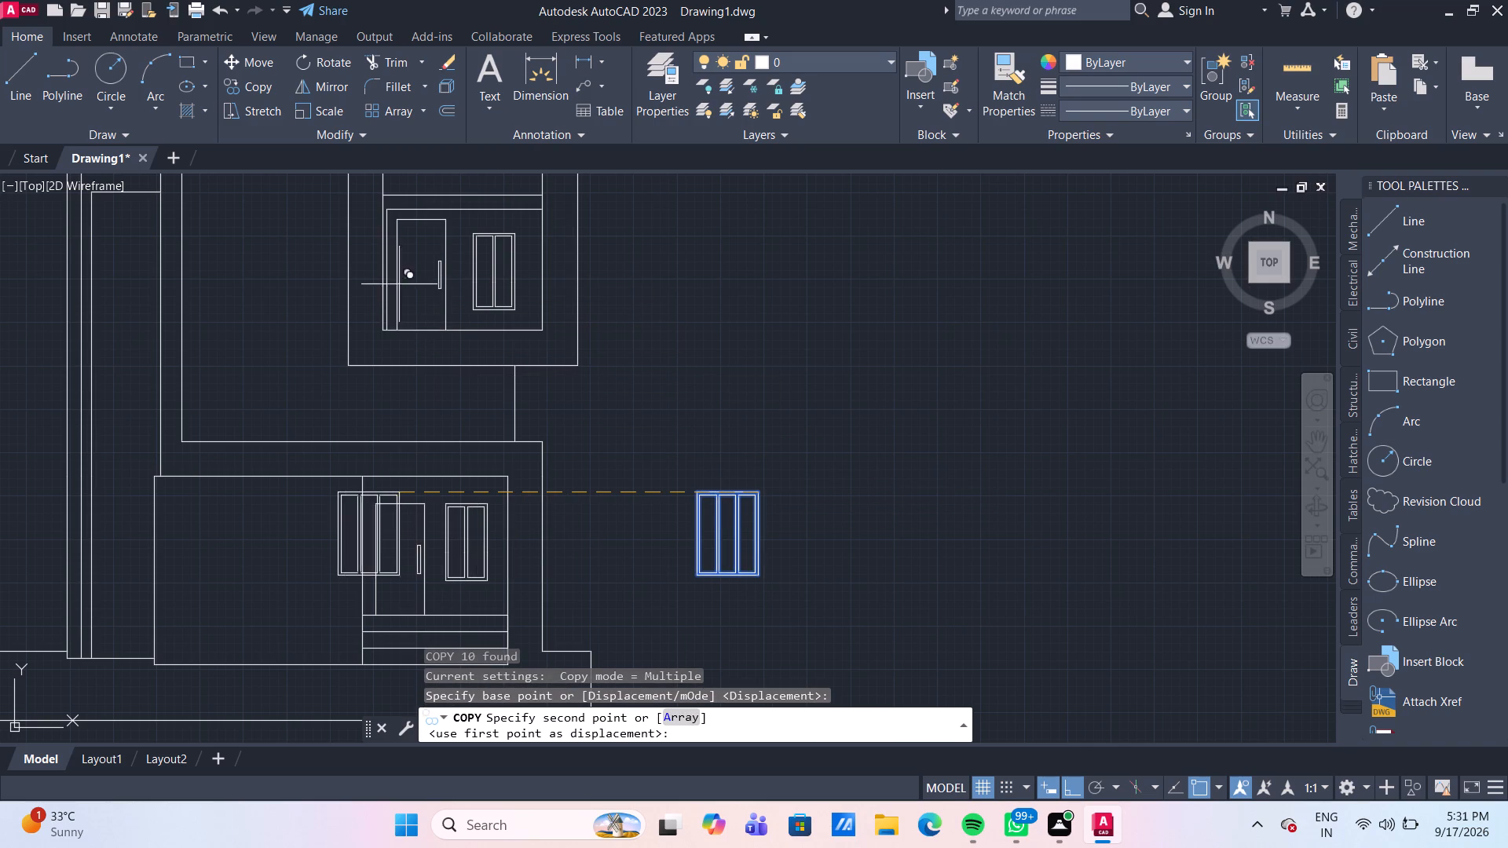
click(1076, 779)
scroll(399, 232, up, 1)
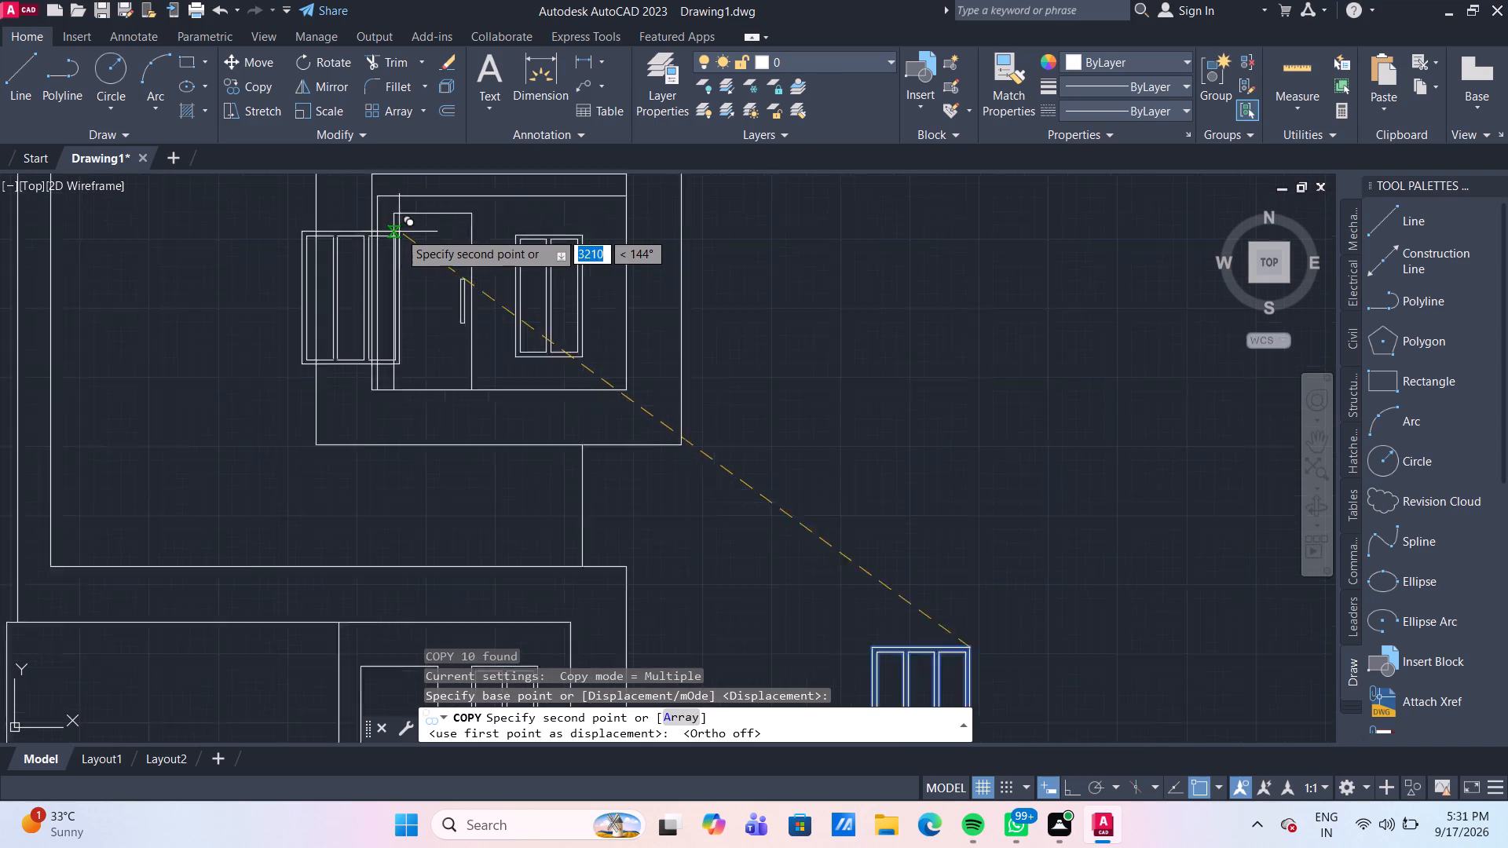
scroll(399, 232, up, 1)
middle_drag(399, 232, 474, 301)
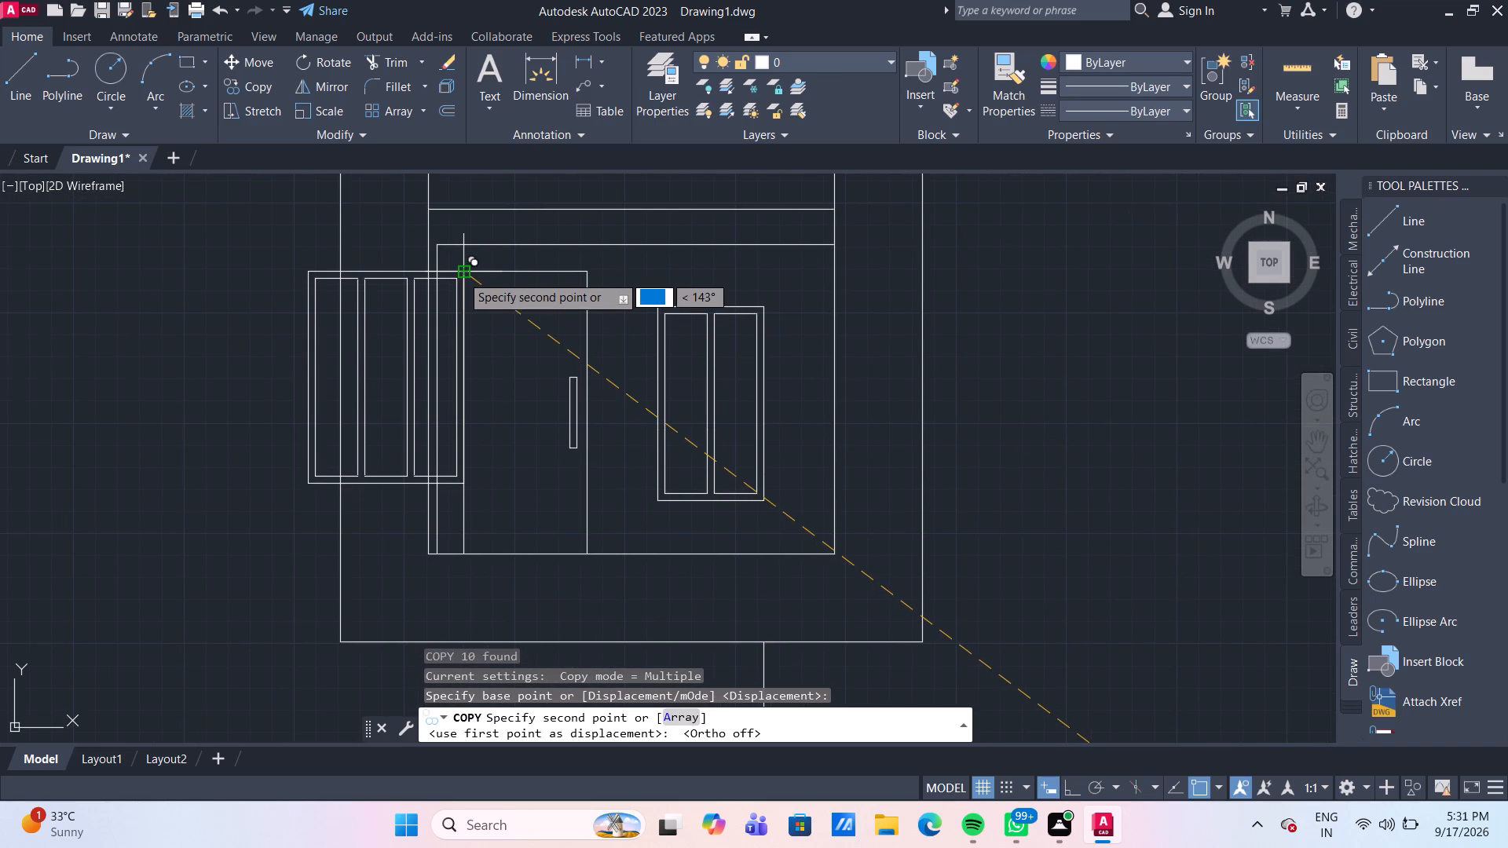
scroll(248, 269, down, 1)
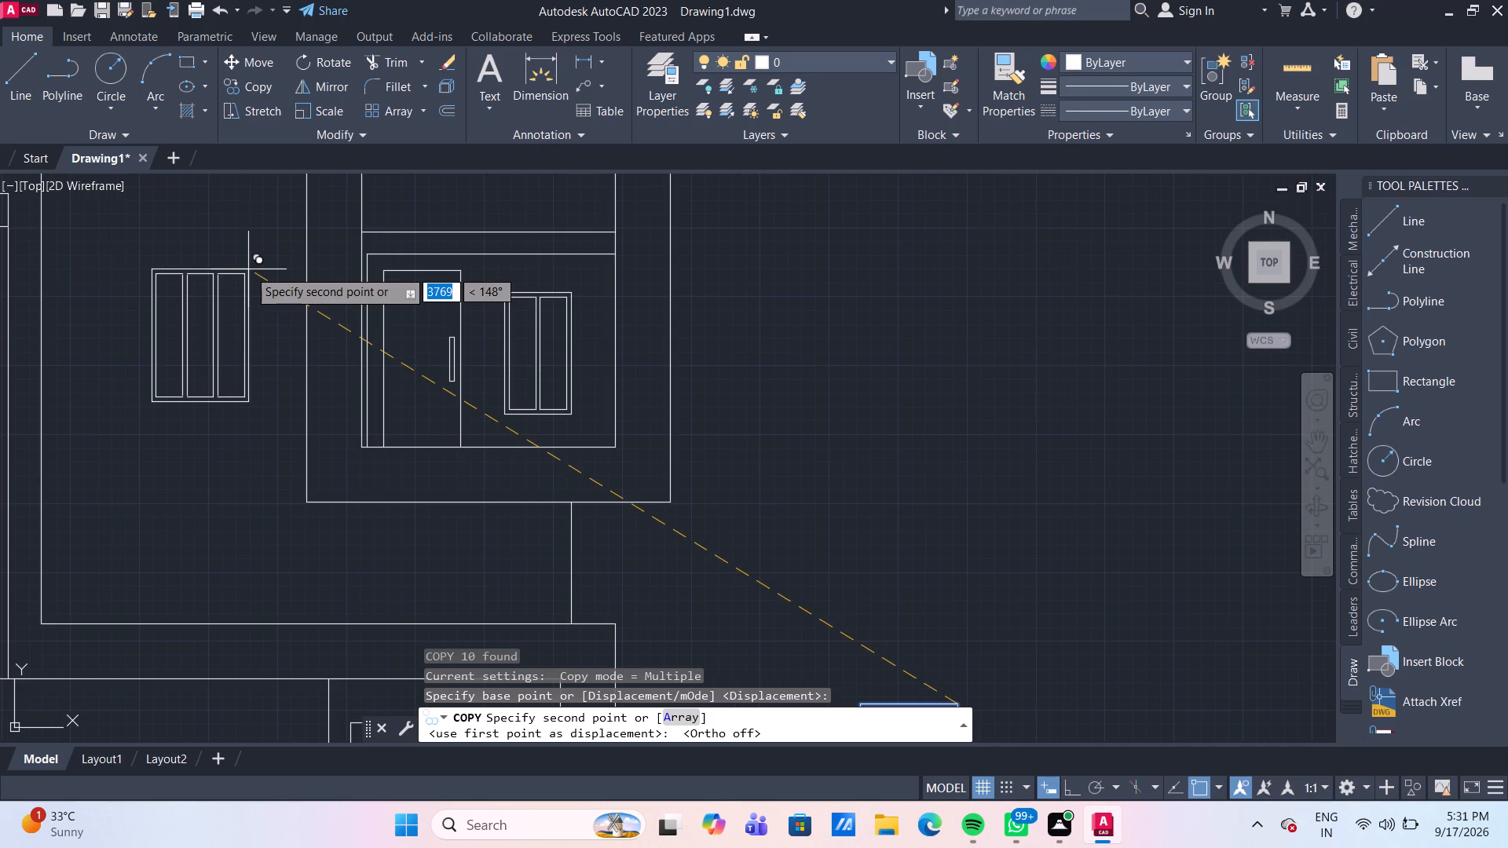
click(240, 269)
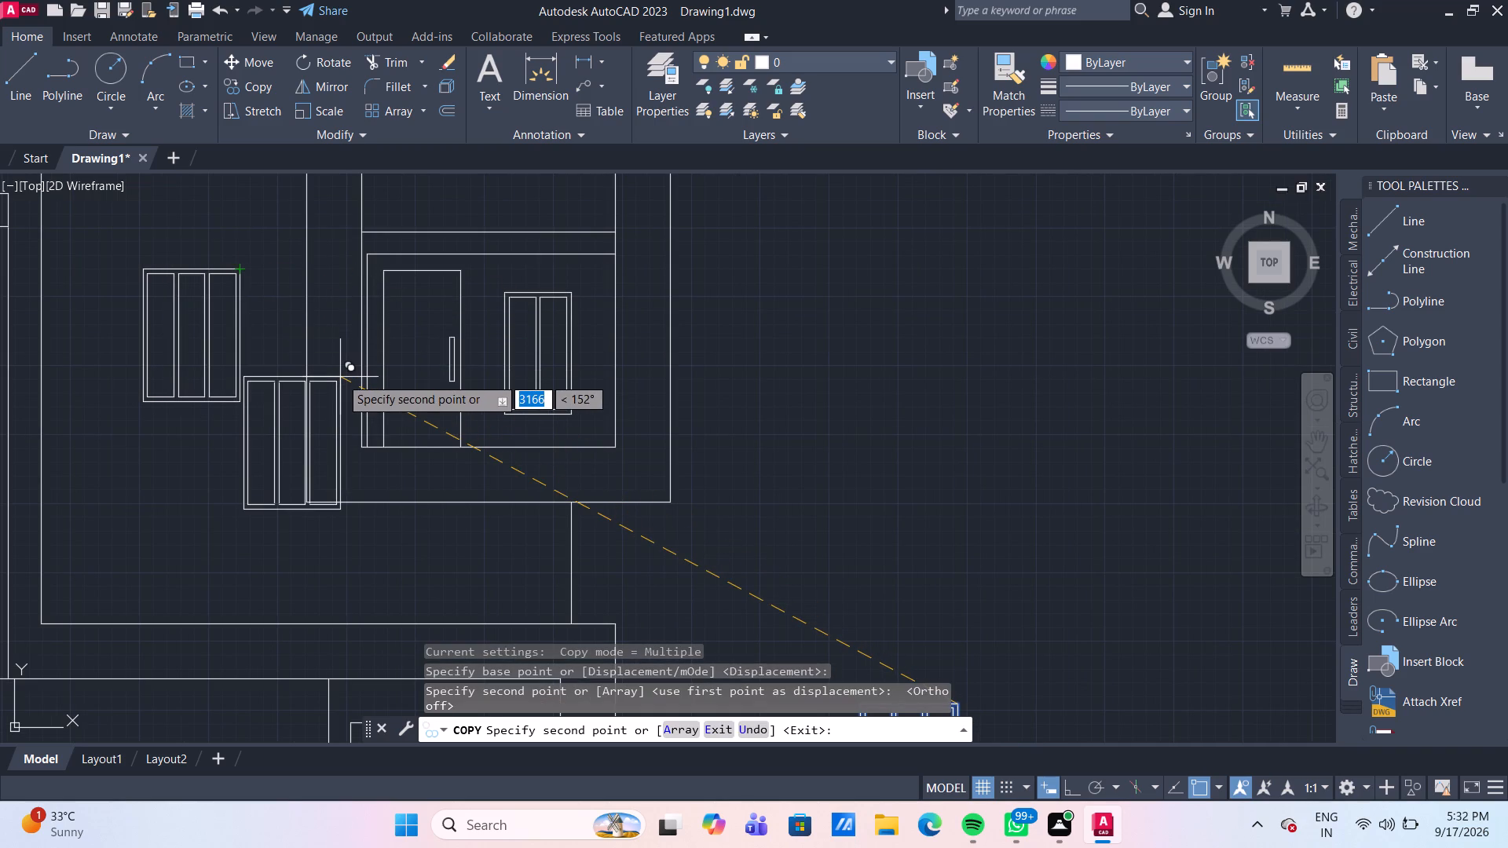
Place another copy of the three-pane window on the ground-floor wall, directly below the upper one with its top on the wall's top line.
middle_drag(337, 399, 361, 283)
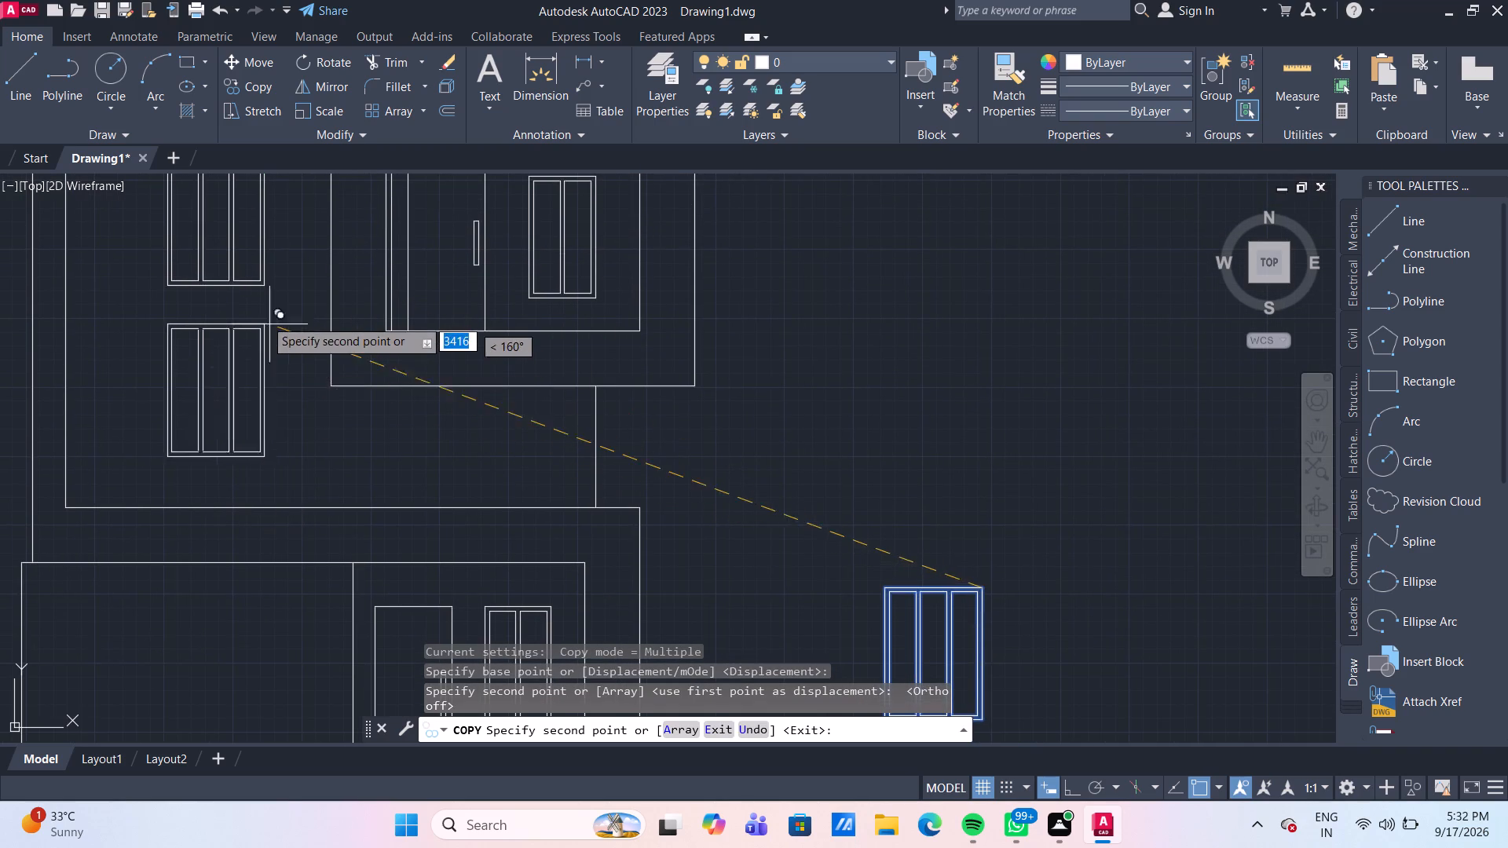
scroll(265, 298, down, 1)
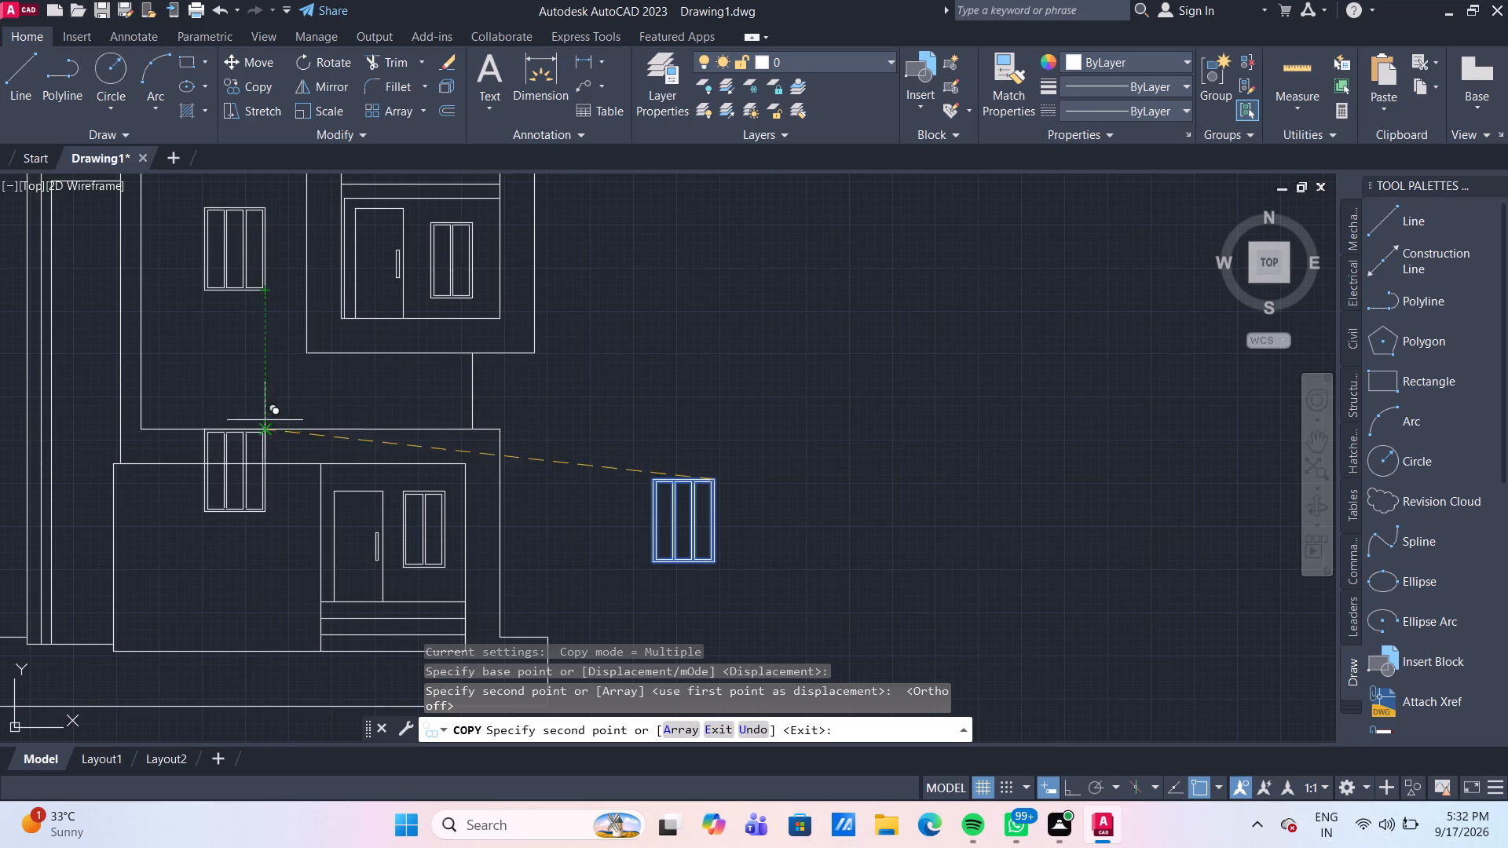
click(259, 462)
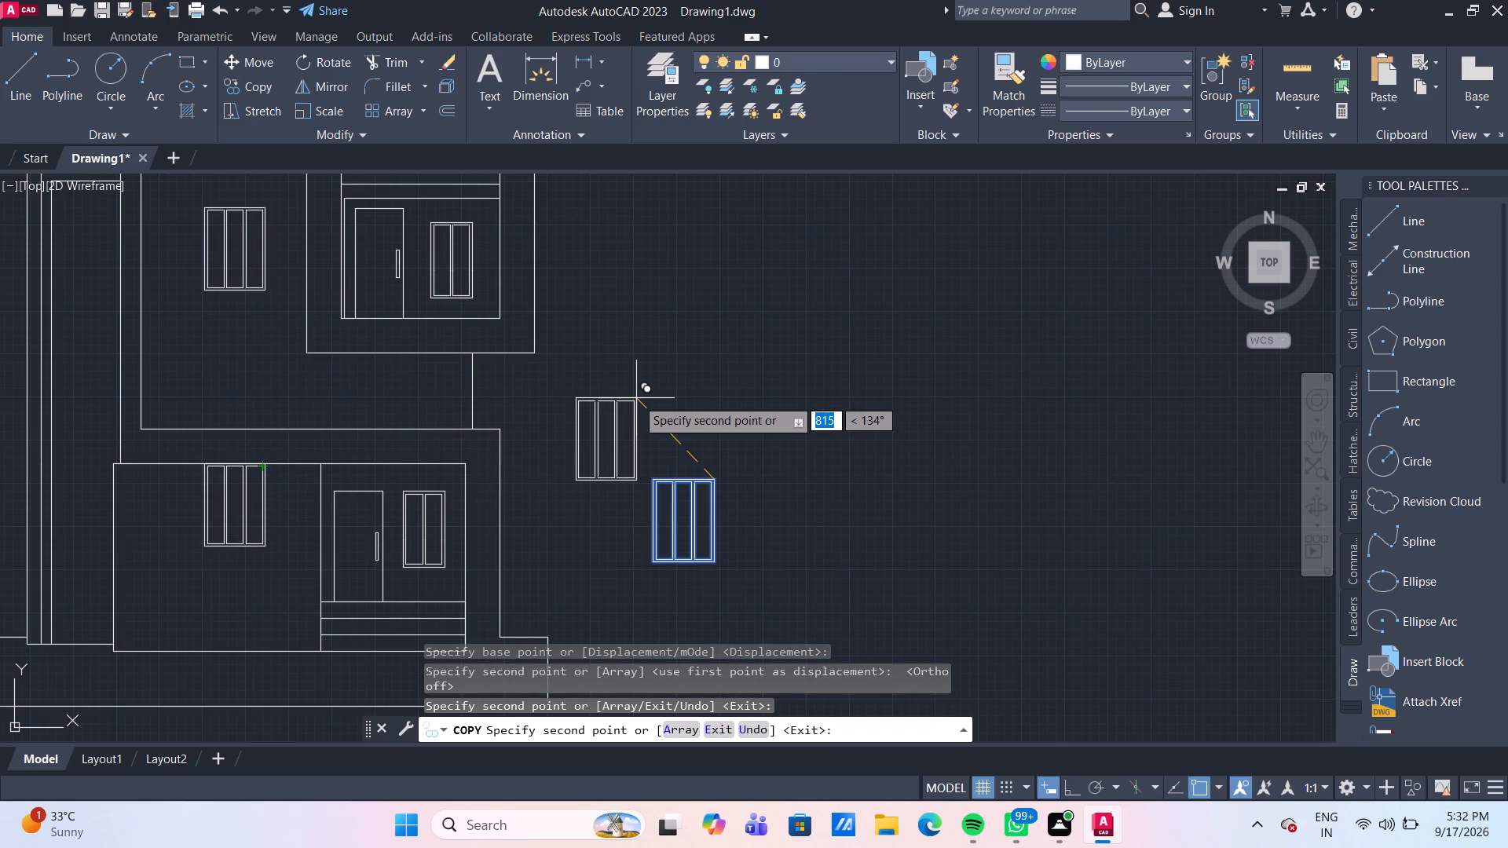
key(Escape)
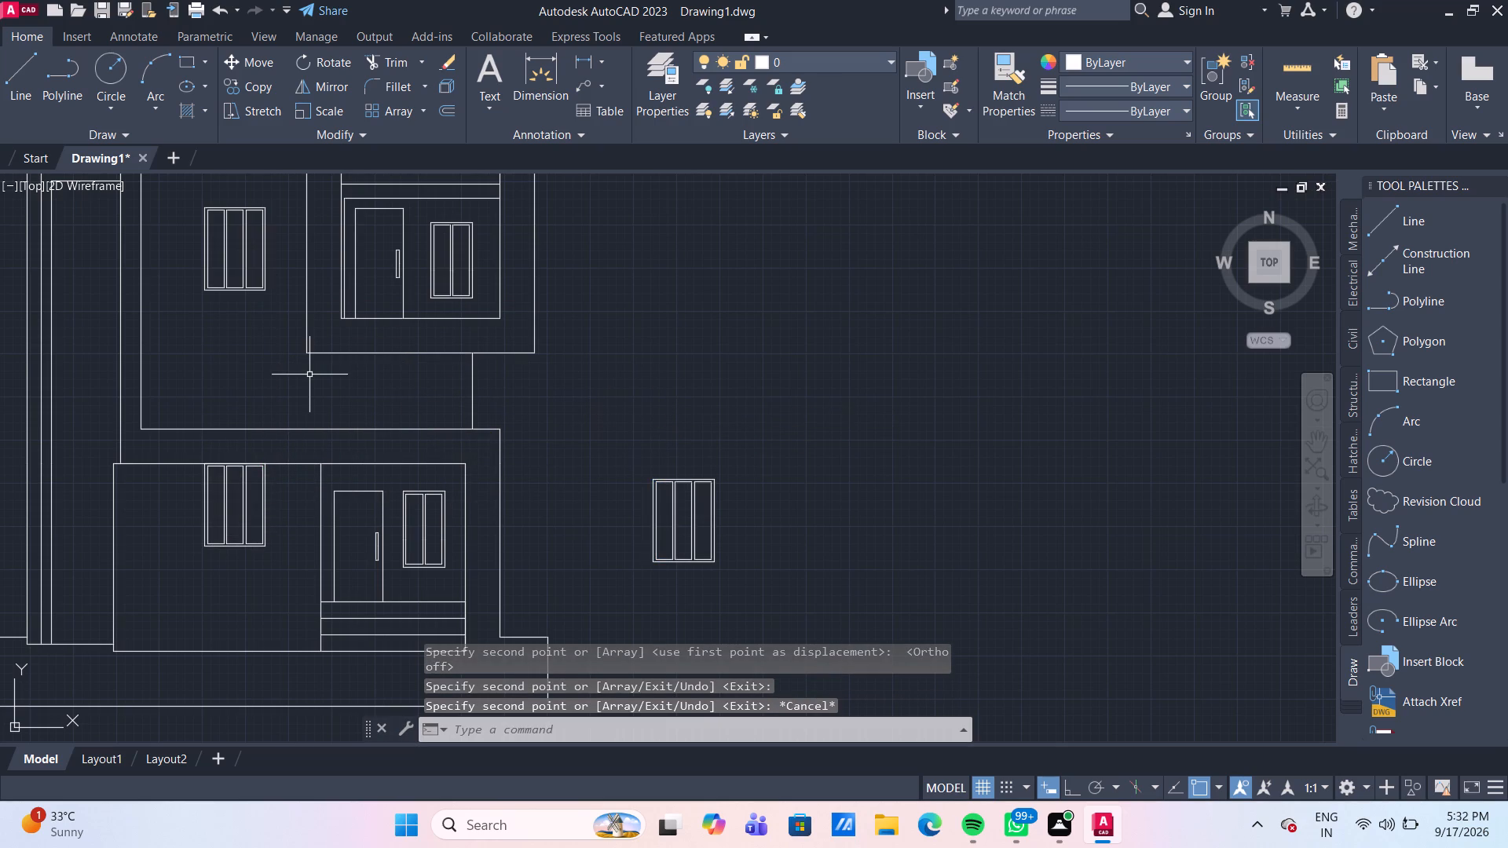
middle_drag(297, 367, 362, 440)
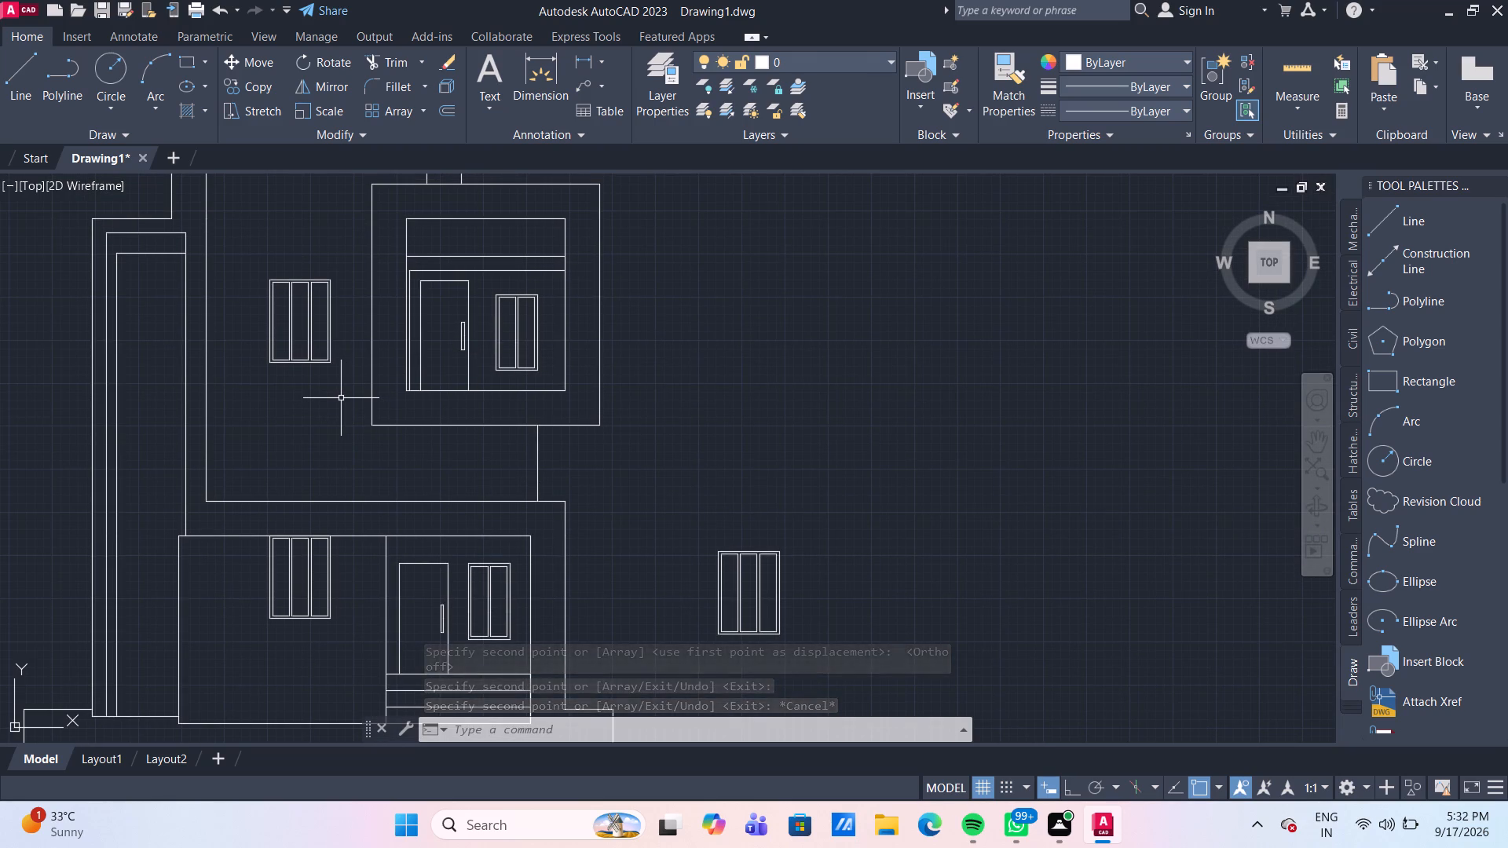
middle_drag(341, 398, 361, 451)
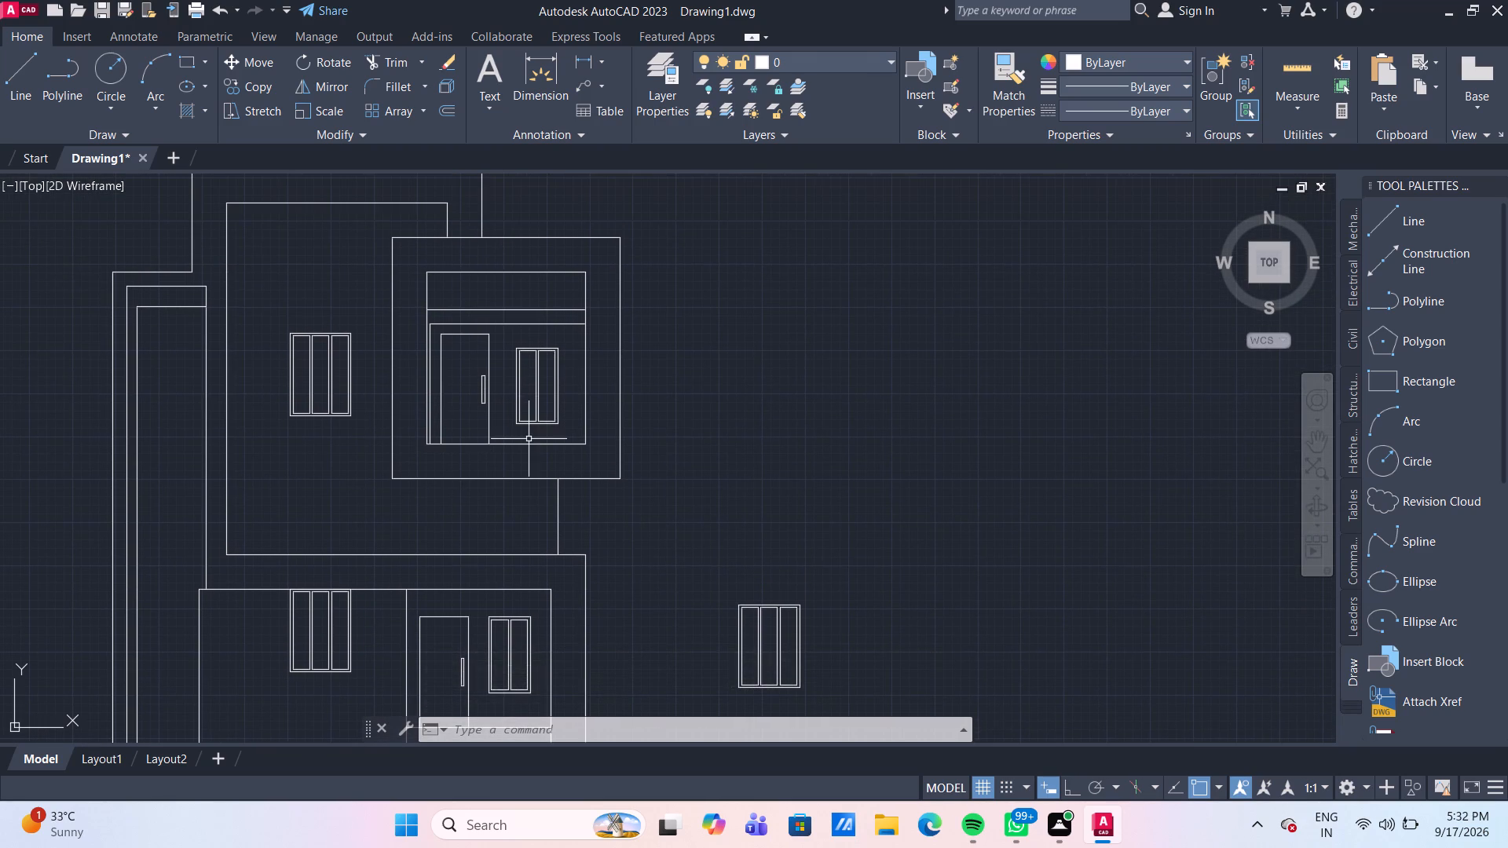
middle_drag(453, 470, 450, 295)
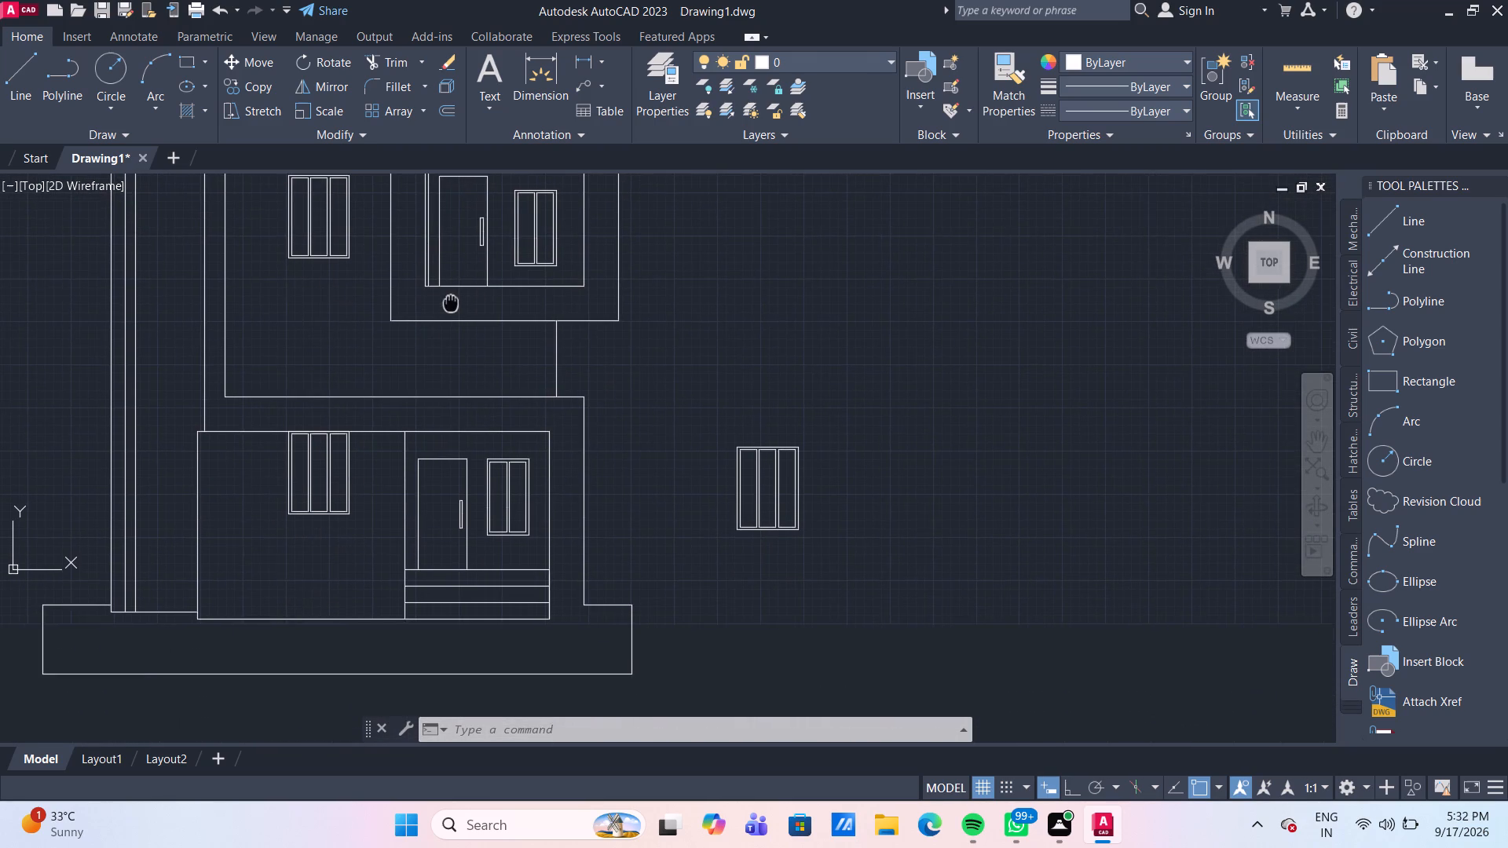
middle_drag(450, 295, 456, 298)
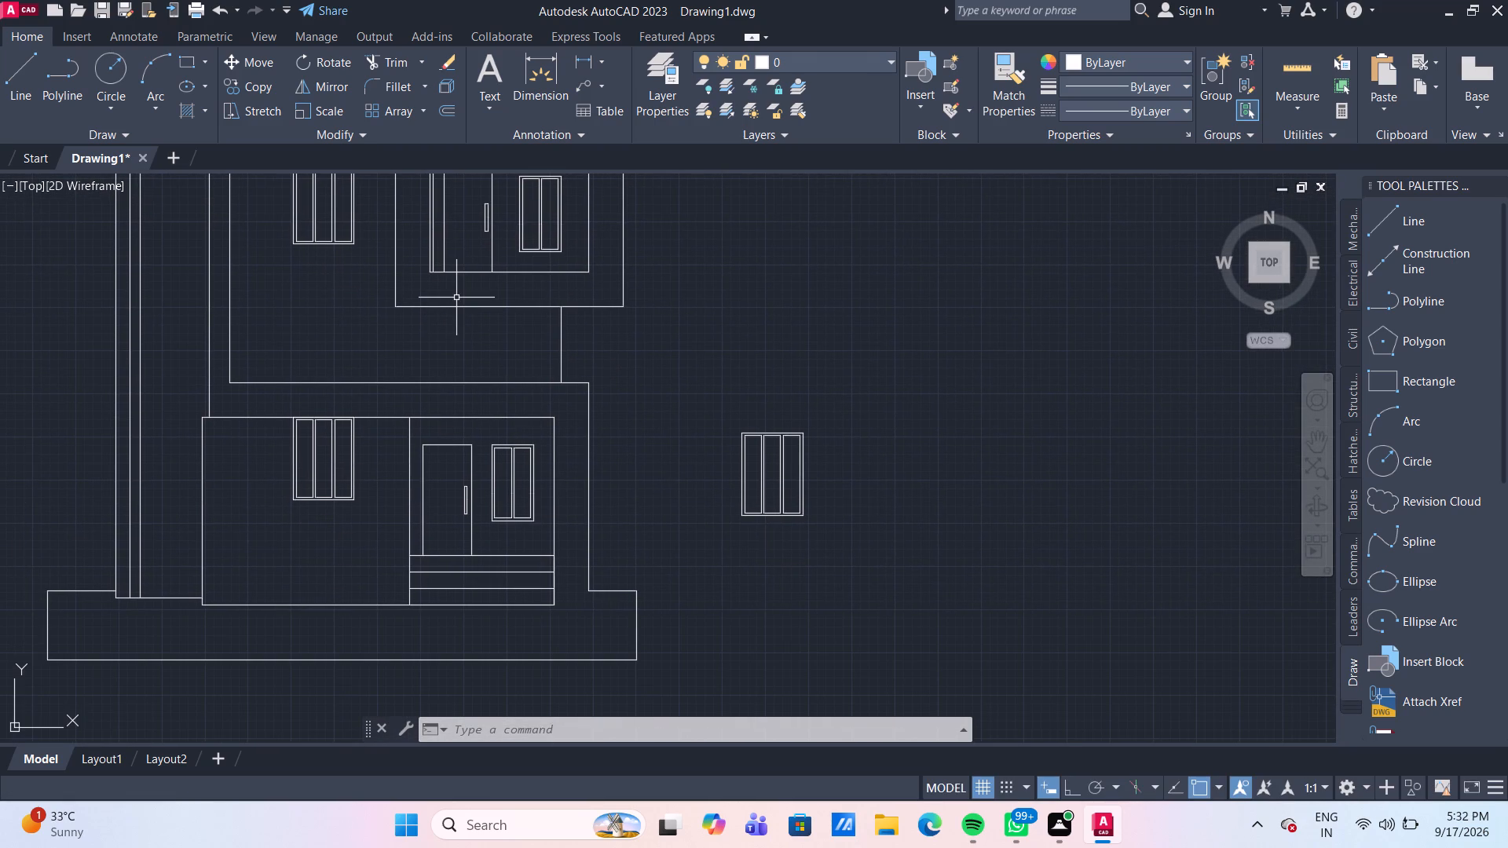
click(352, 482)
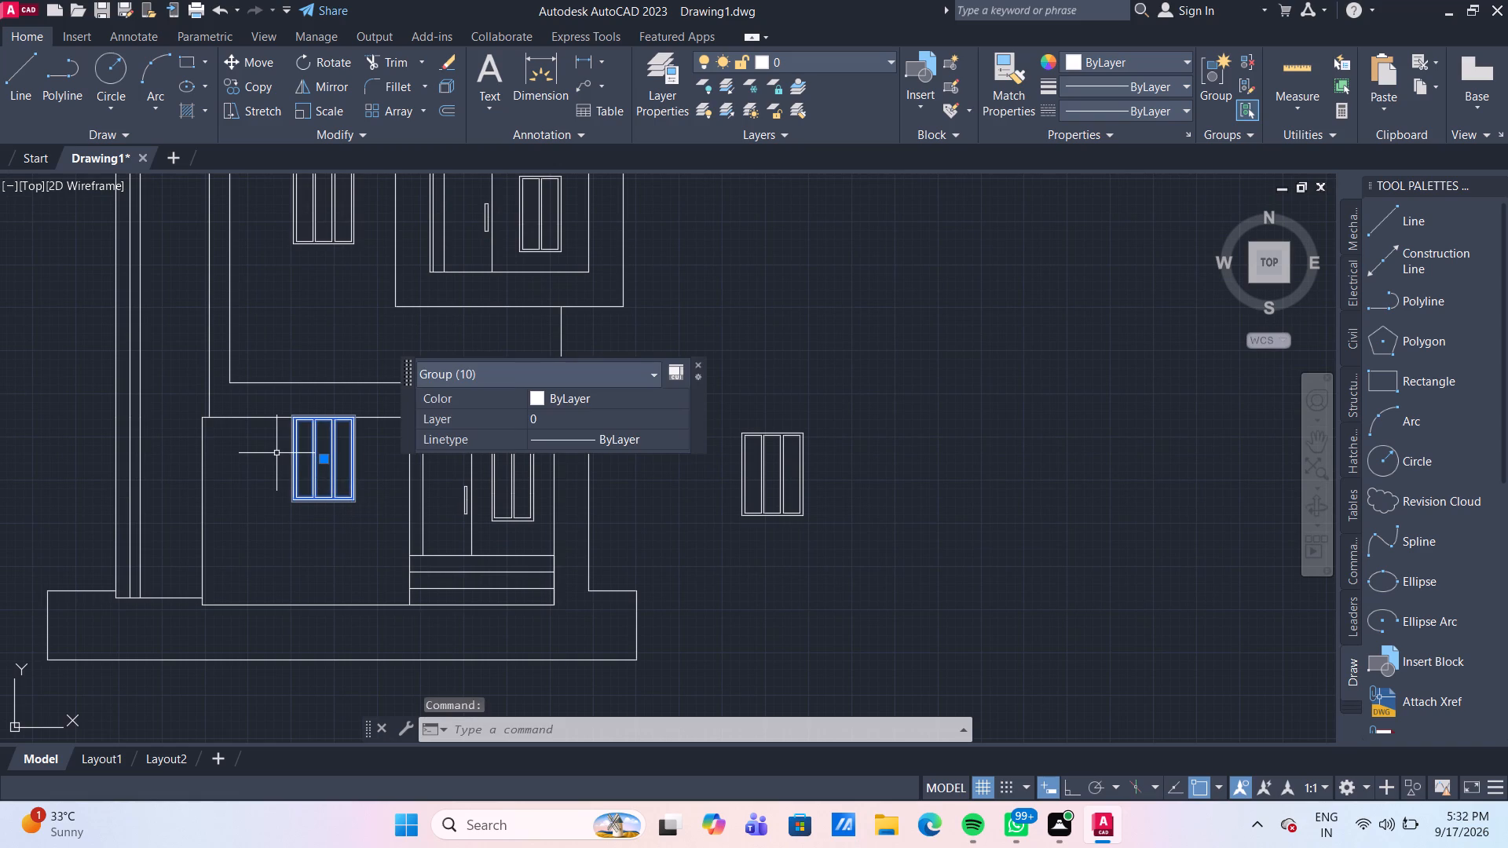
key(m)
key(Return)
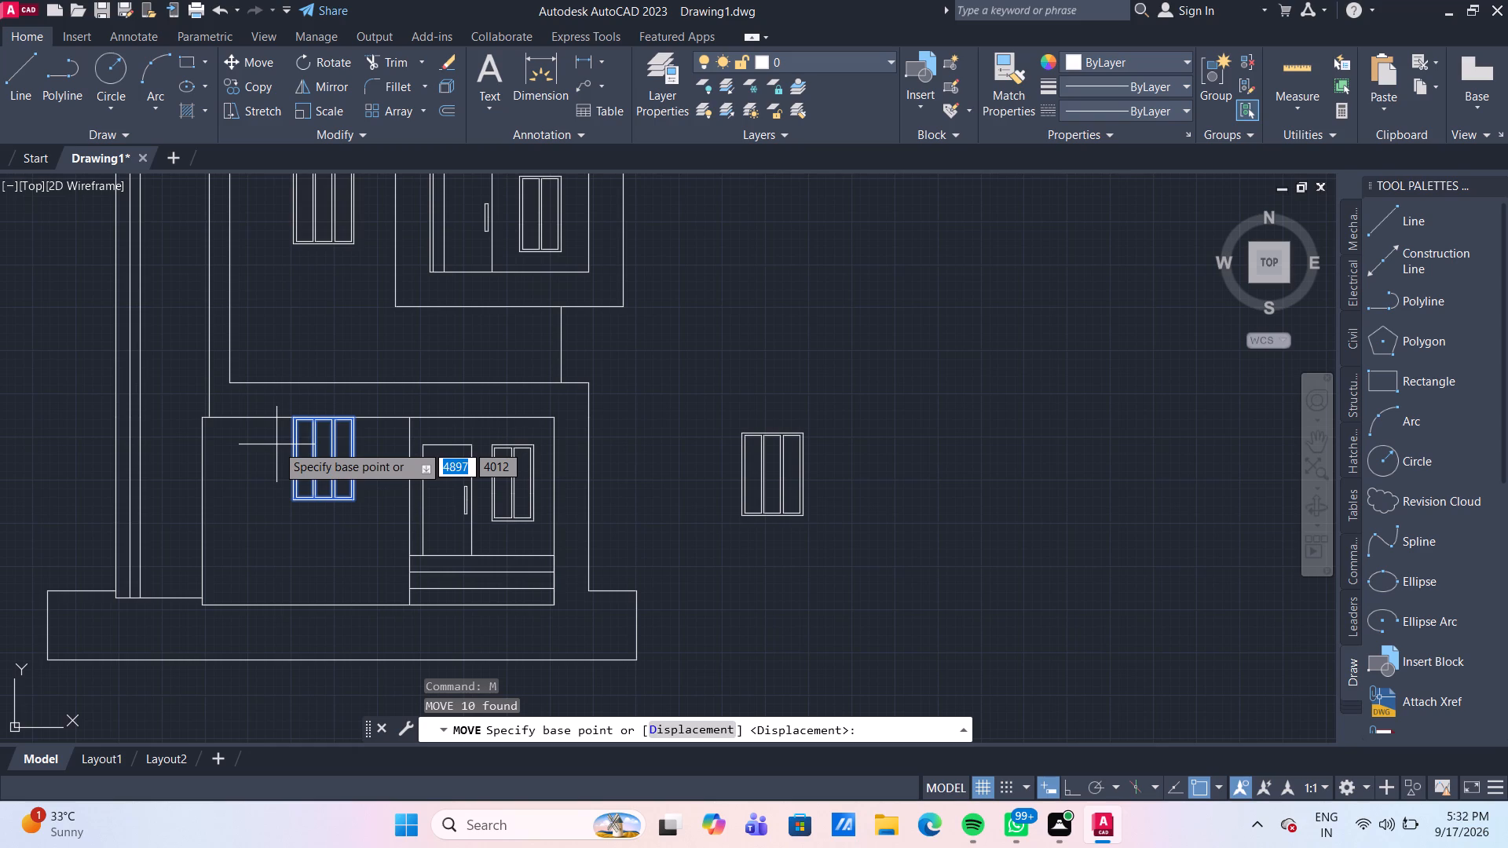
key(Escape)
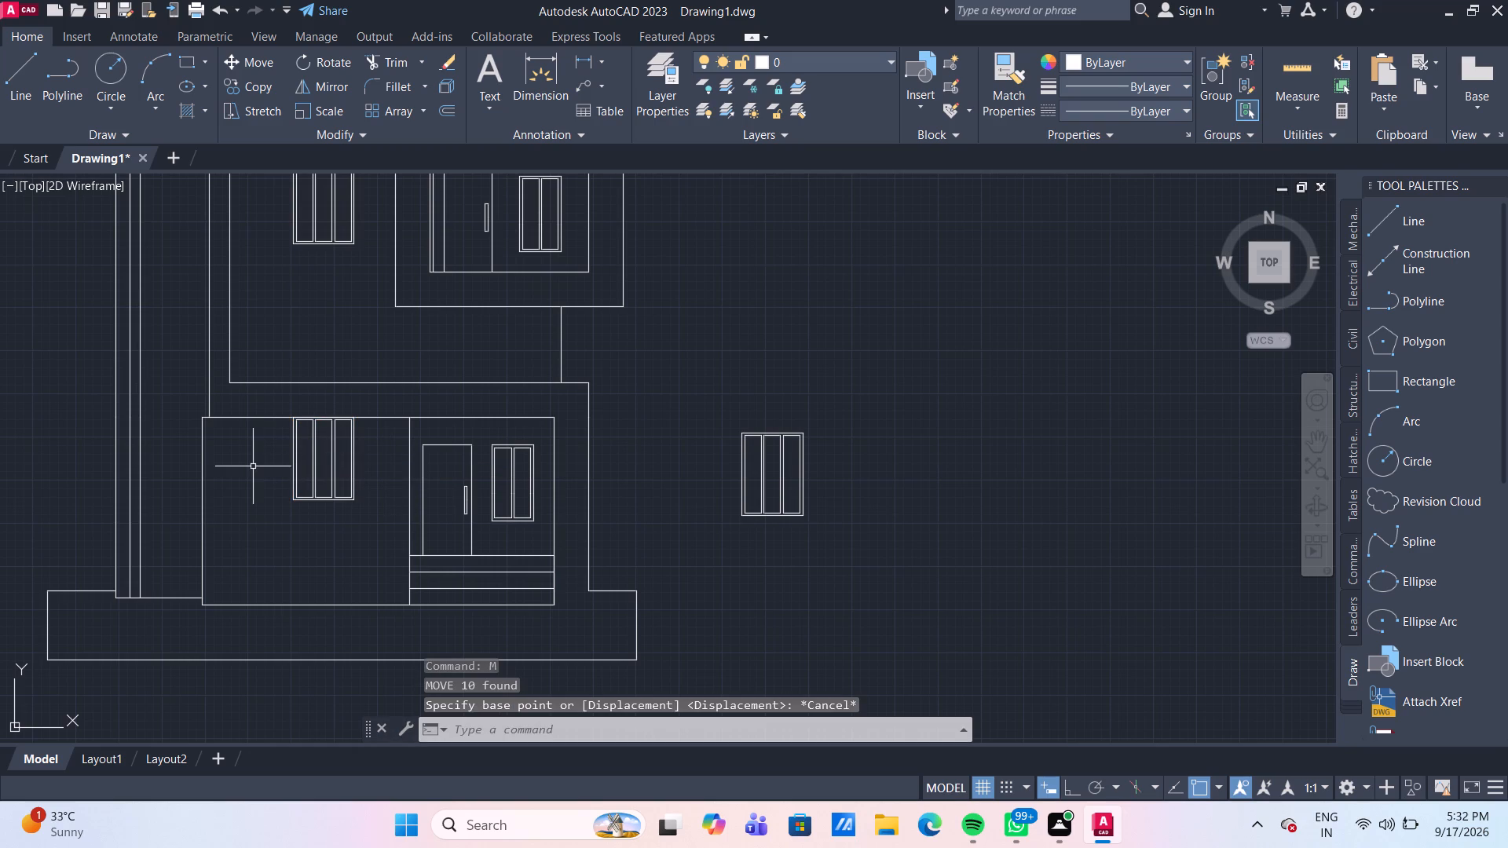
Measure the gap between the ground-floor wall's left edge and the three-pane window.
drag(1293, 80, 1285, 79)
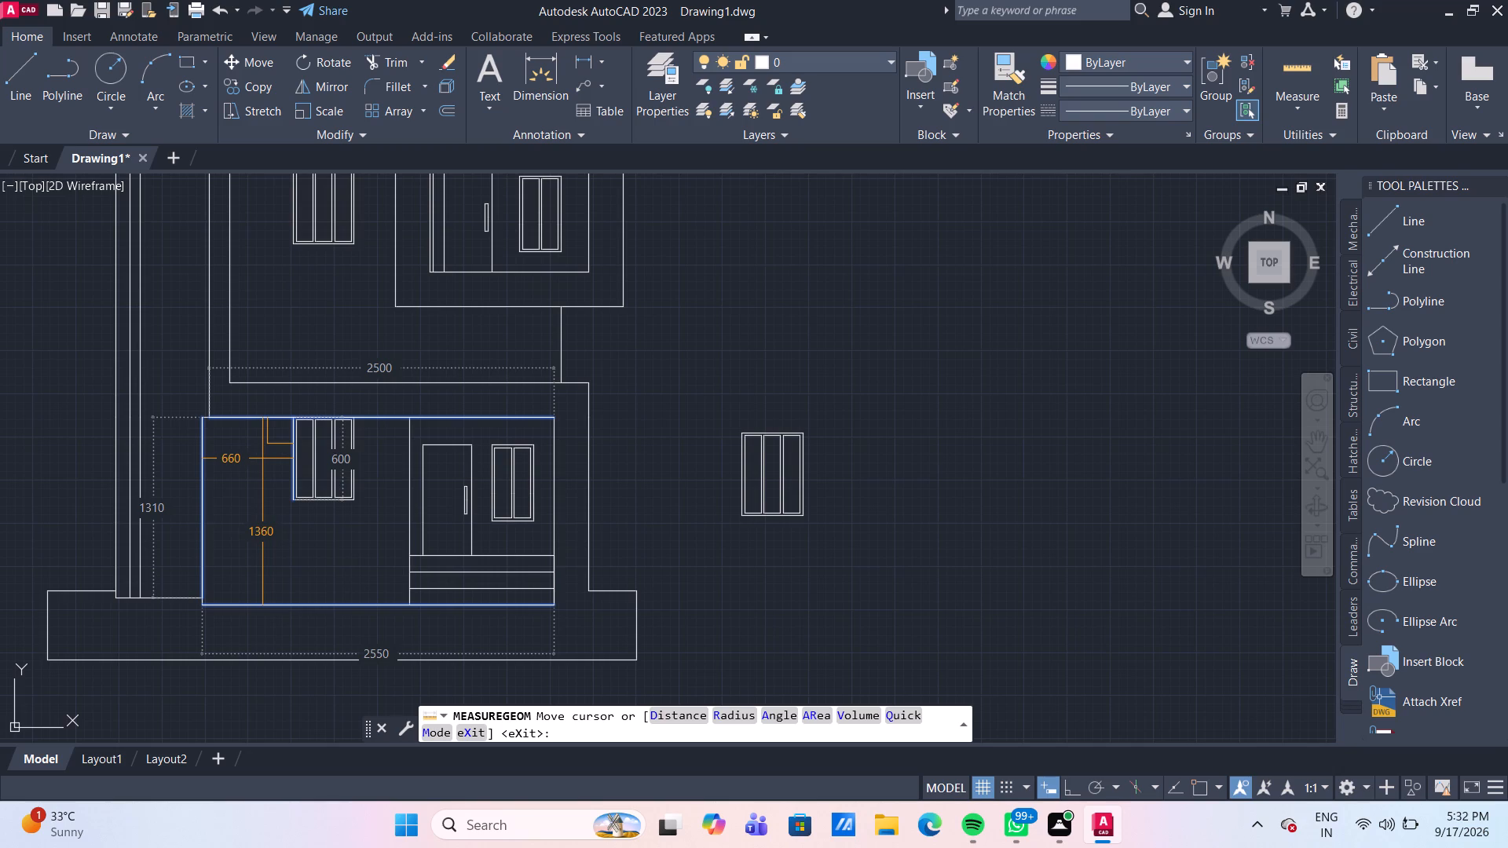
key(Escape)
Move the ground-floor three-pane window 170 to the left along the wall's top line.
click(360, 498)
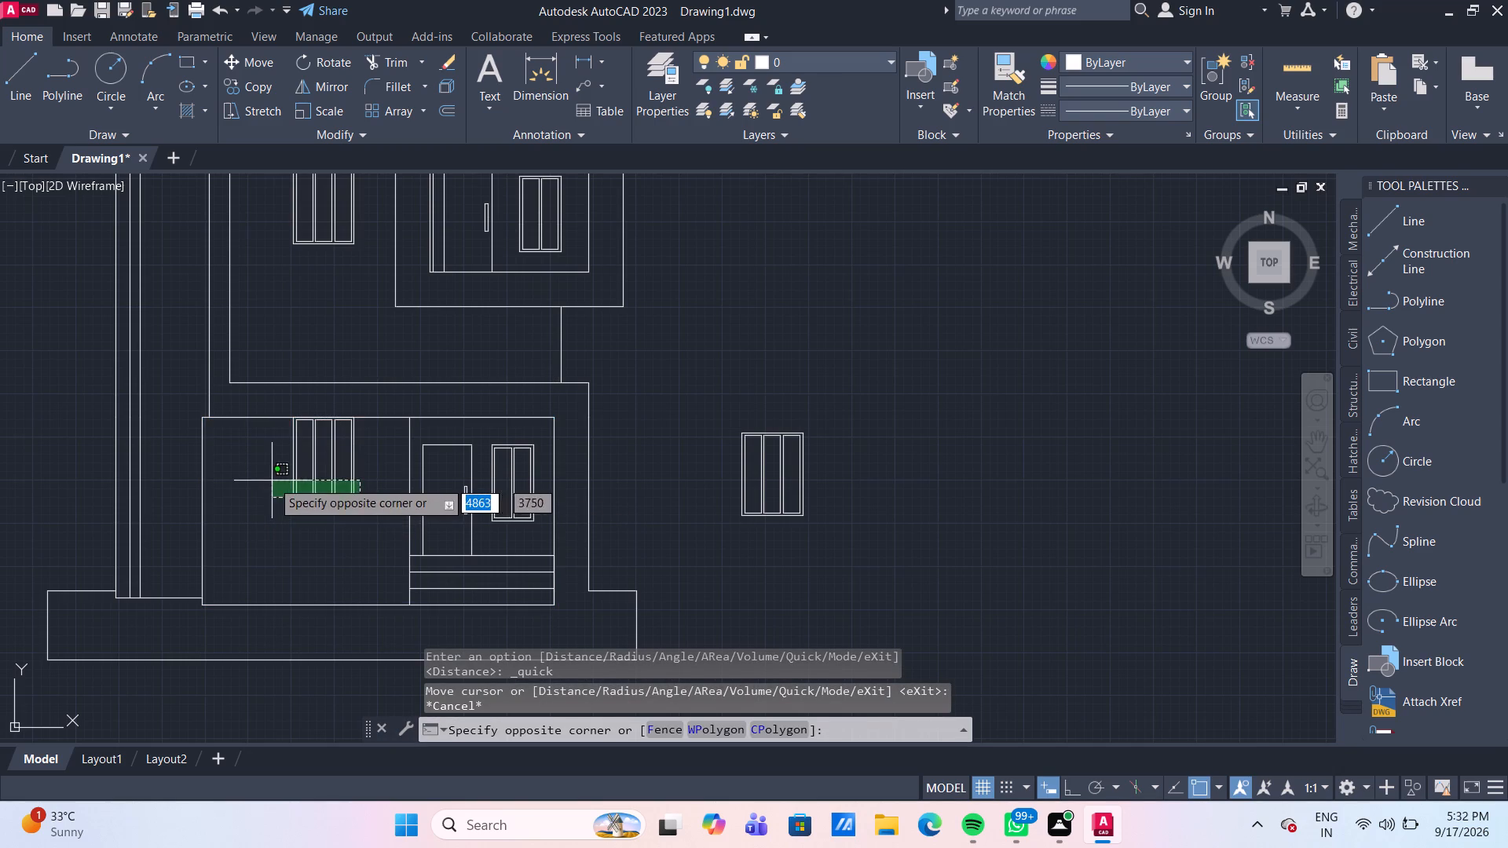
click(272, 481)
key(m)
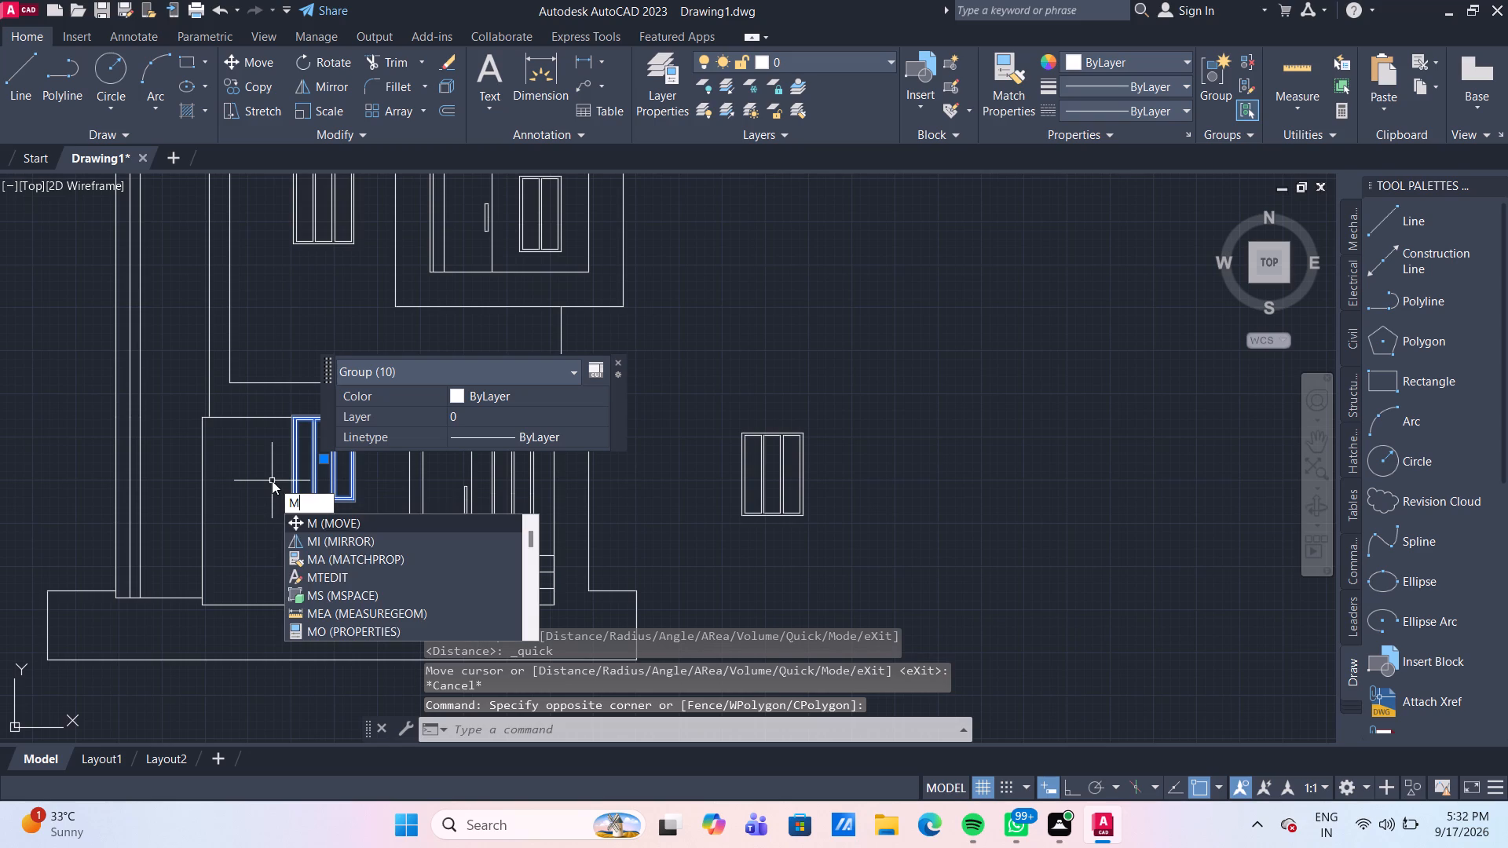
key(Return)
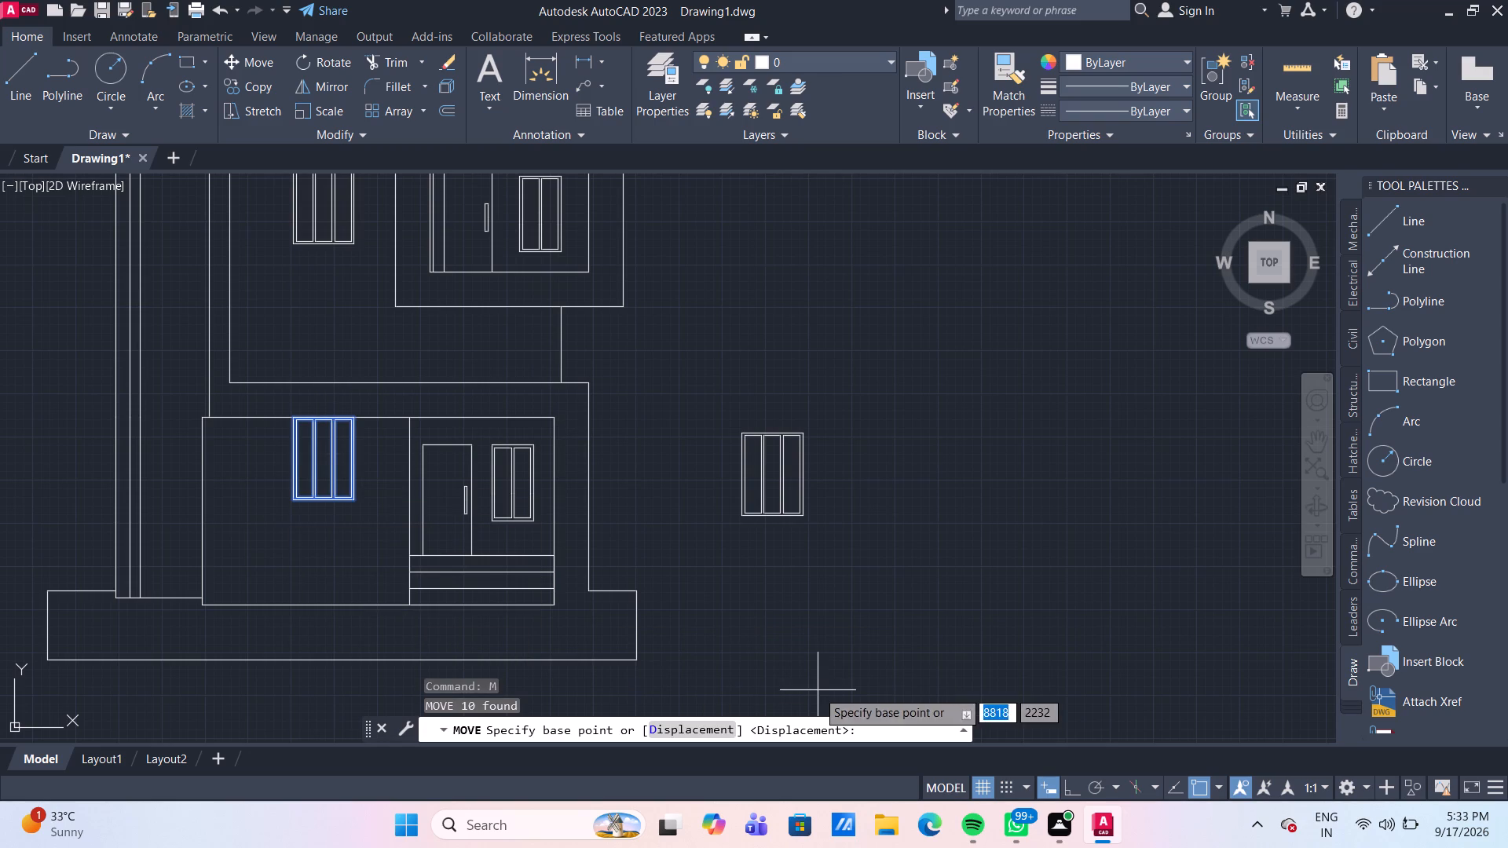
scroll(255, 461, up, 2)
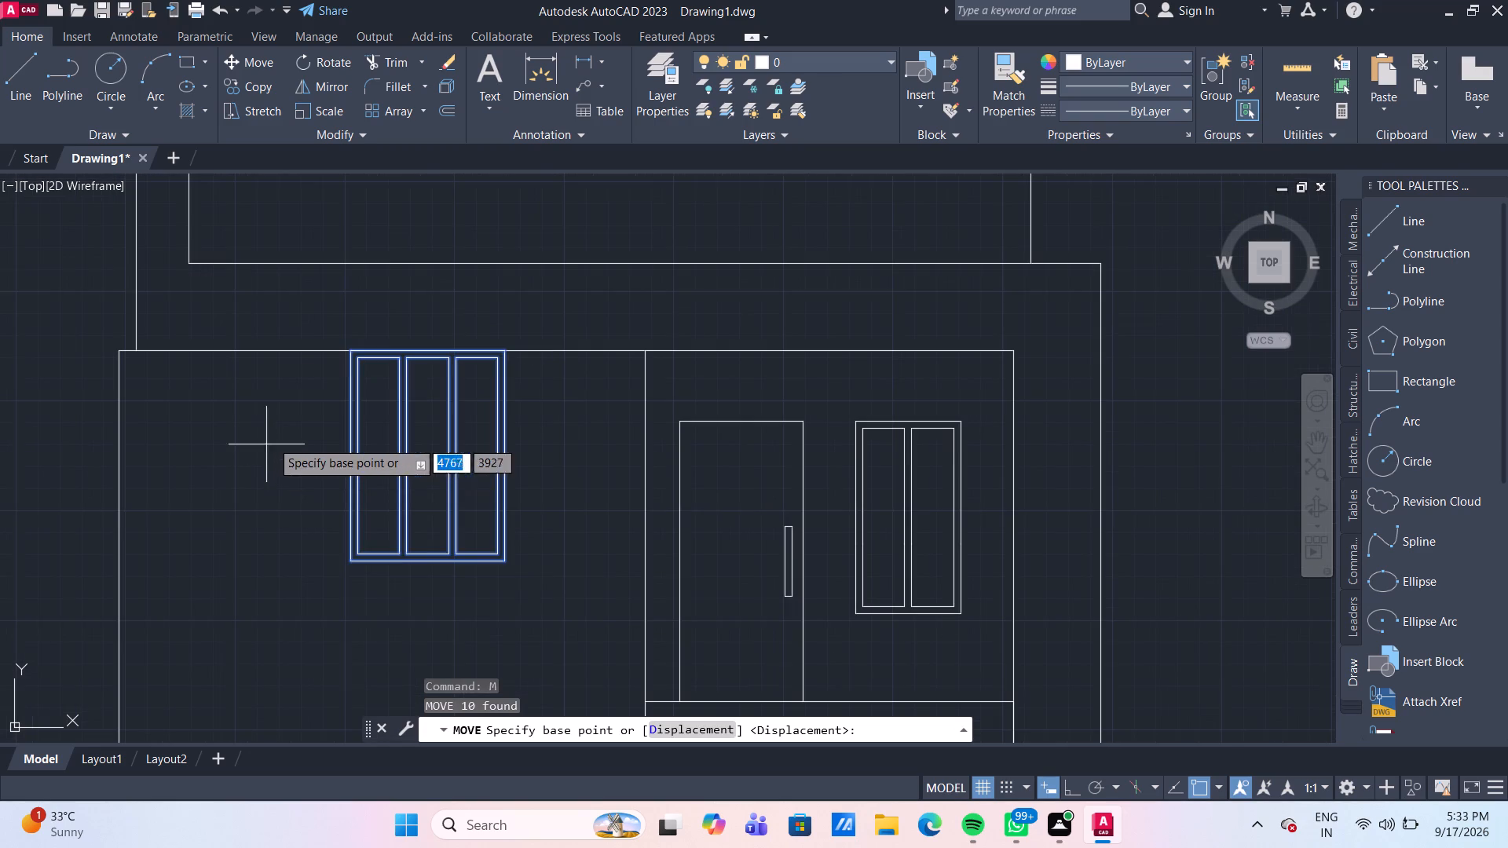
click(351, 350)
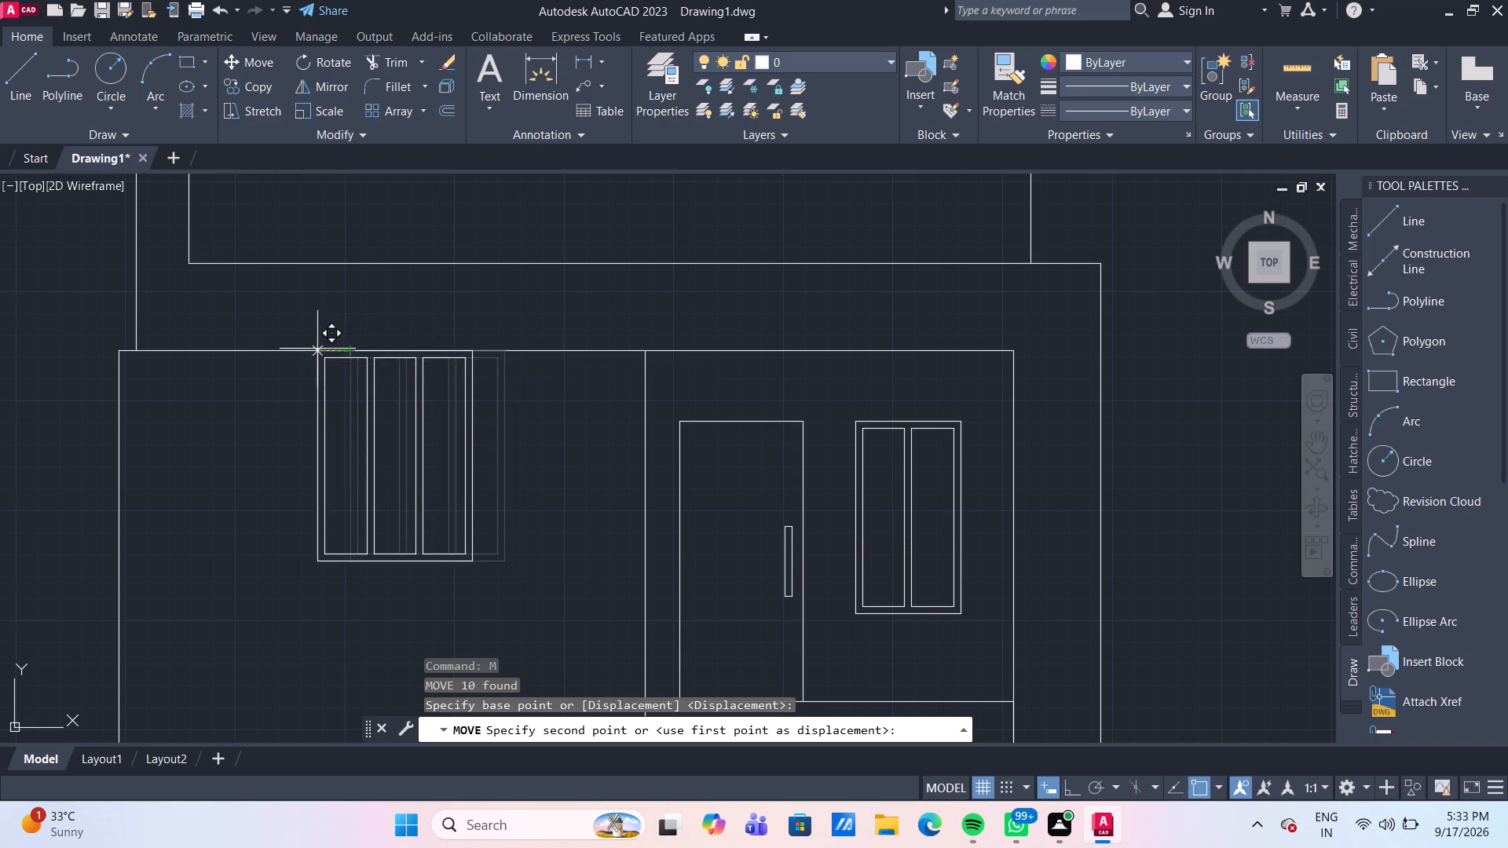
text(170)
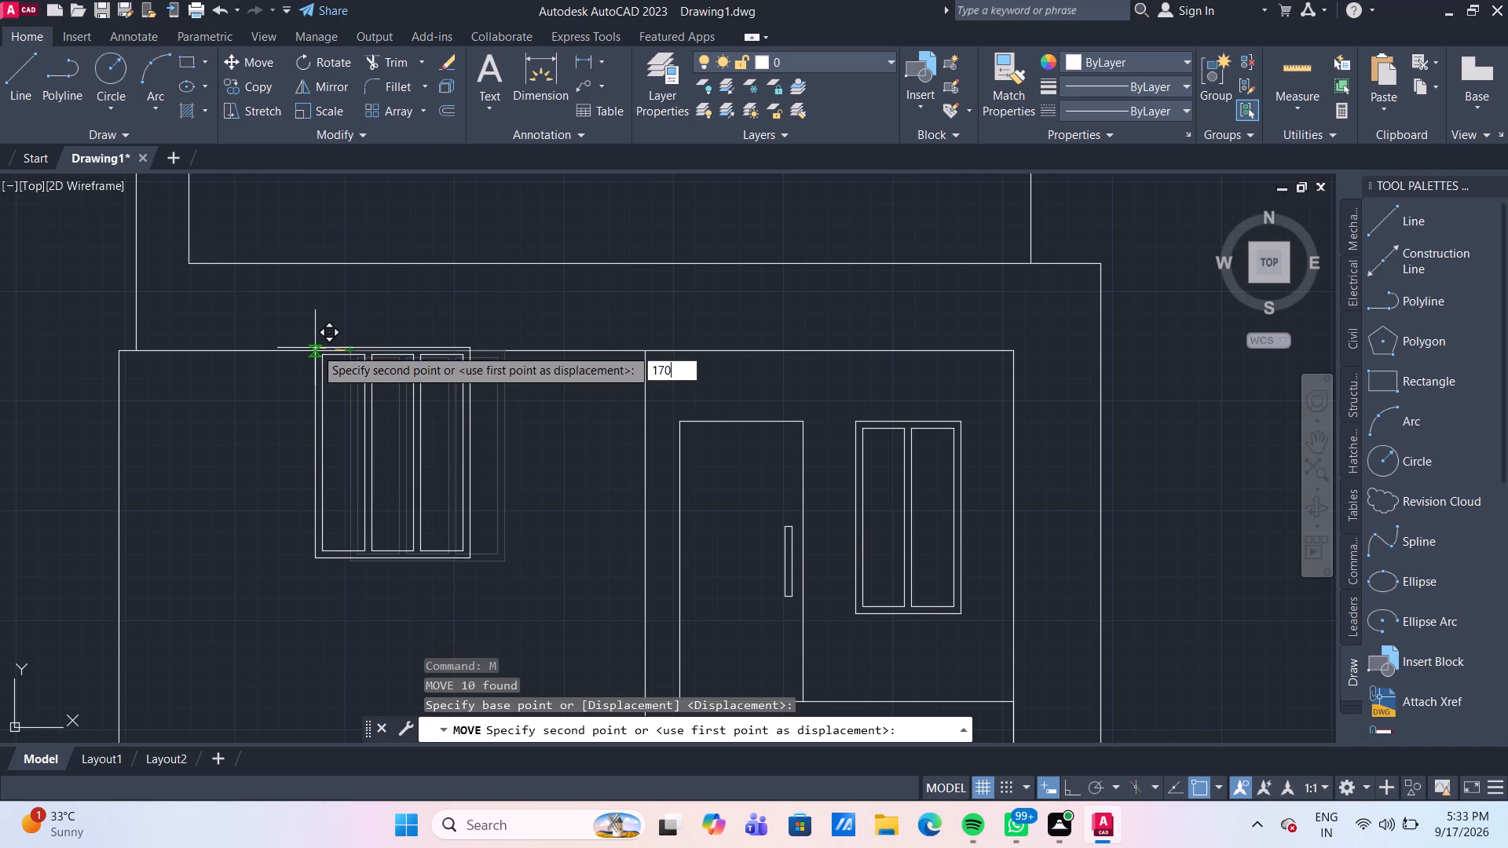
key(Return)
Measure the gap between the ground-floor wall's left edge and the moved three-pane window again.
scroll(315, 348, down, 3)
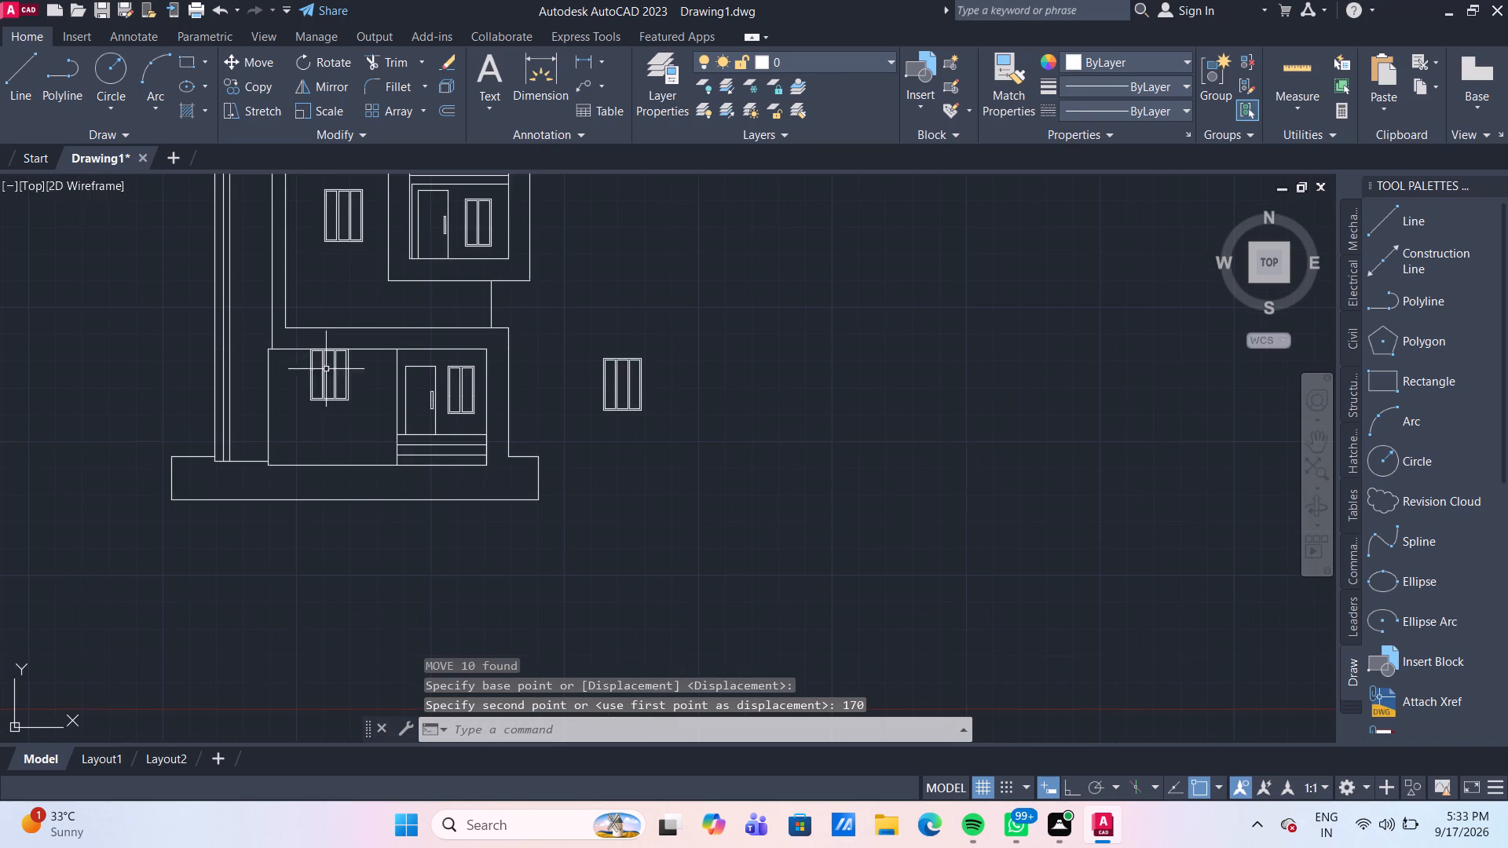
scroll(347, 380, up, 1)
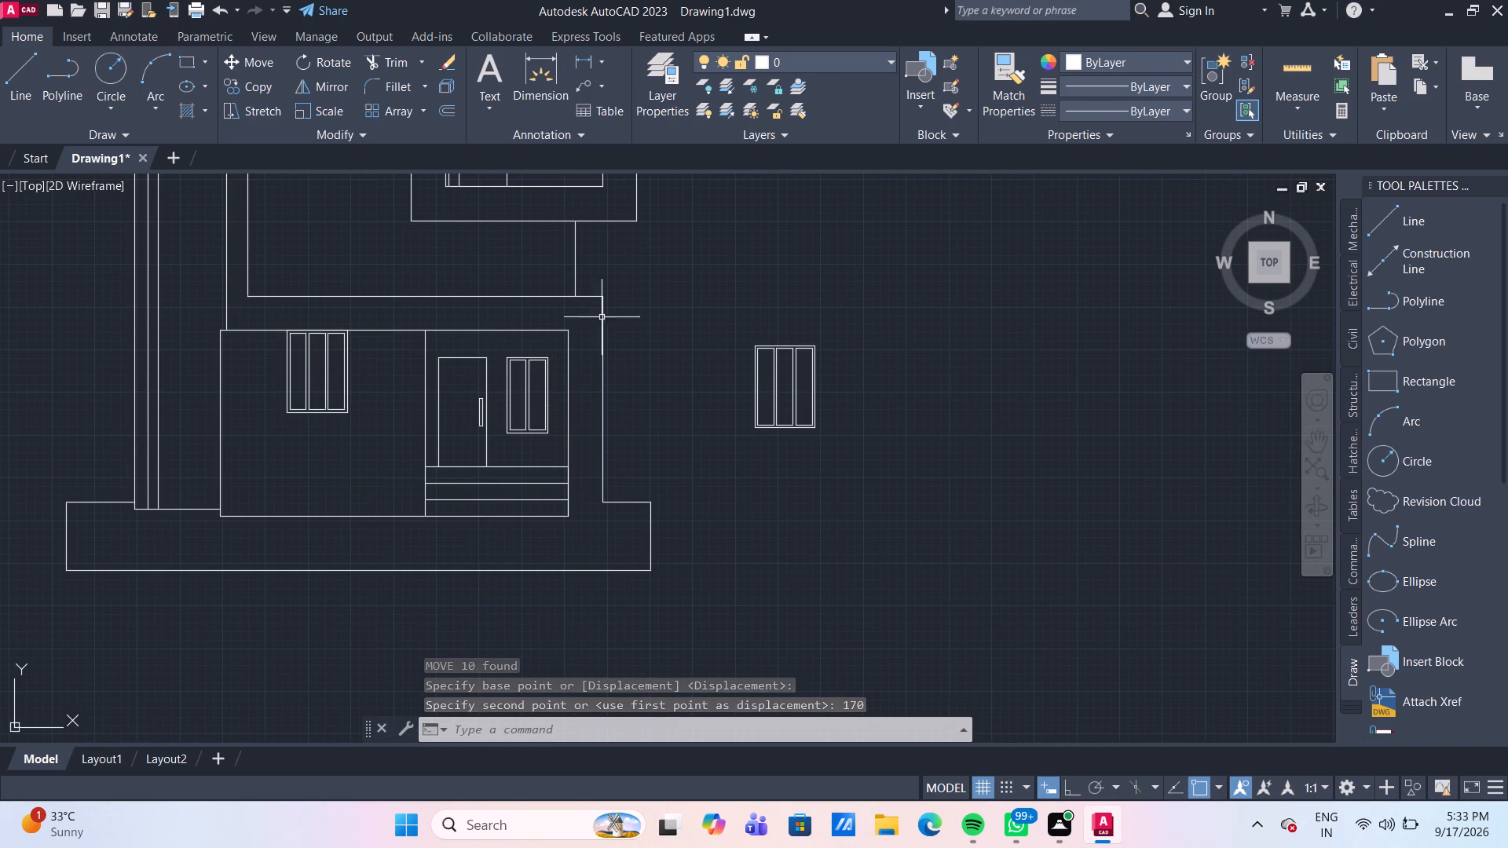
click(1272, 70)
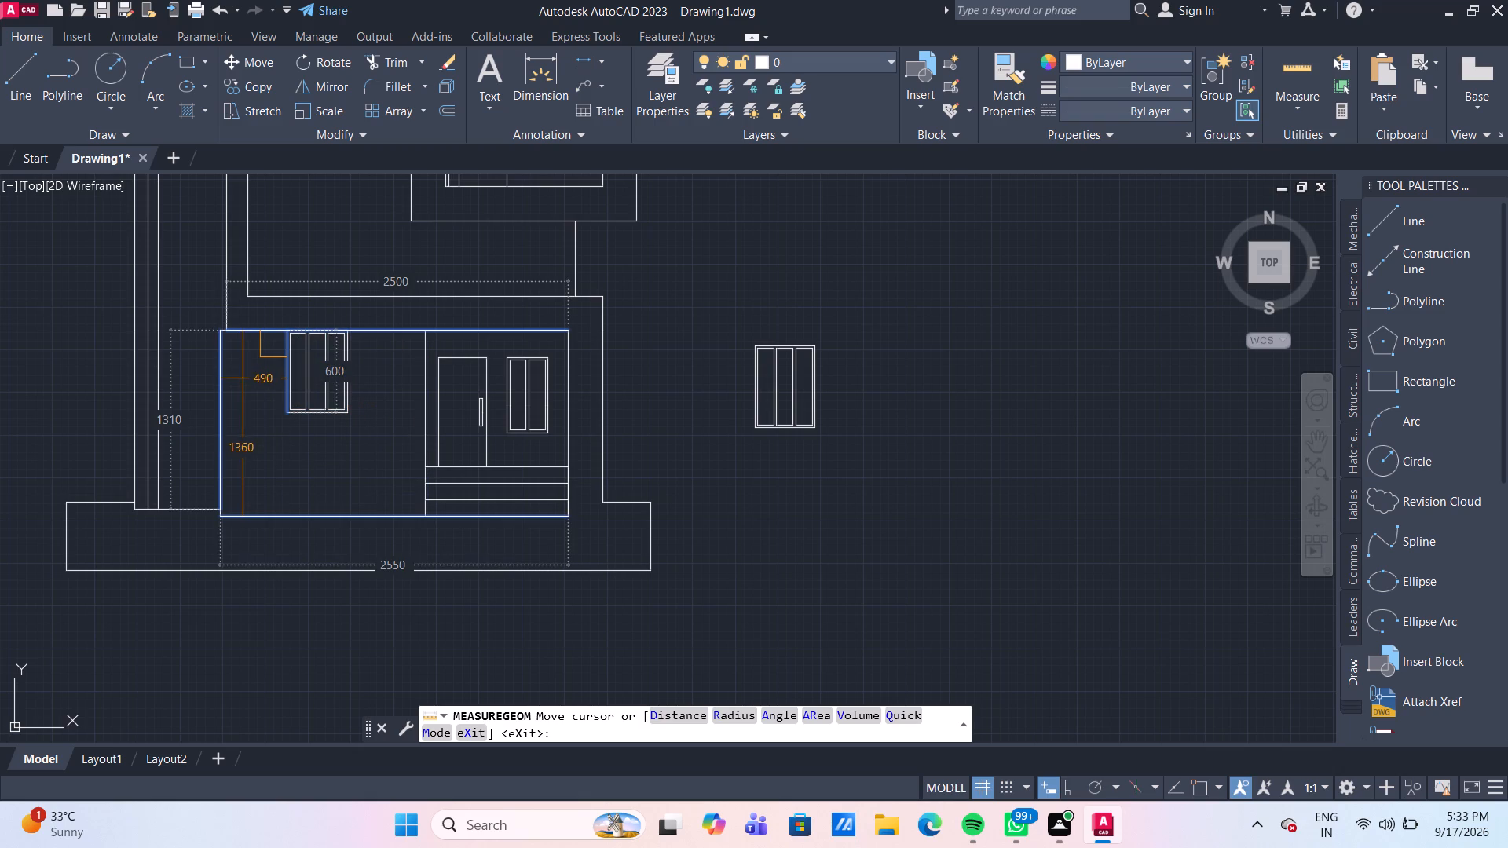
key(Escape)
Draw a 530 guide line along the ground-floor wall's top from its left corner, ending in a short vertical marker.
scroll(309, 391, up, 1)
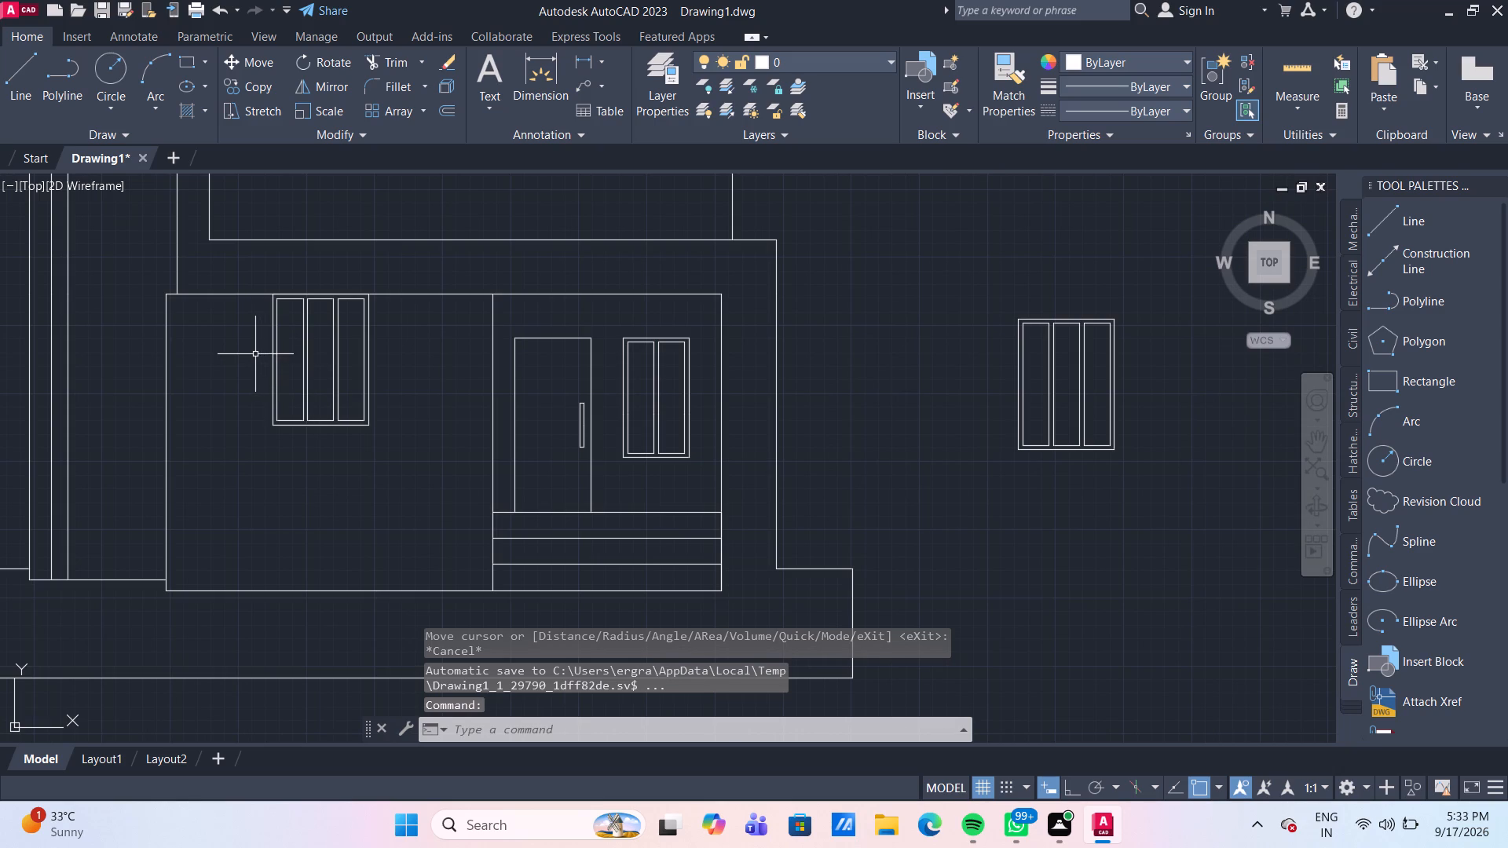
click(8, 80)
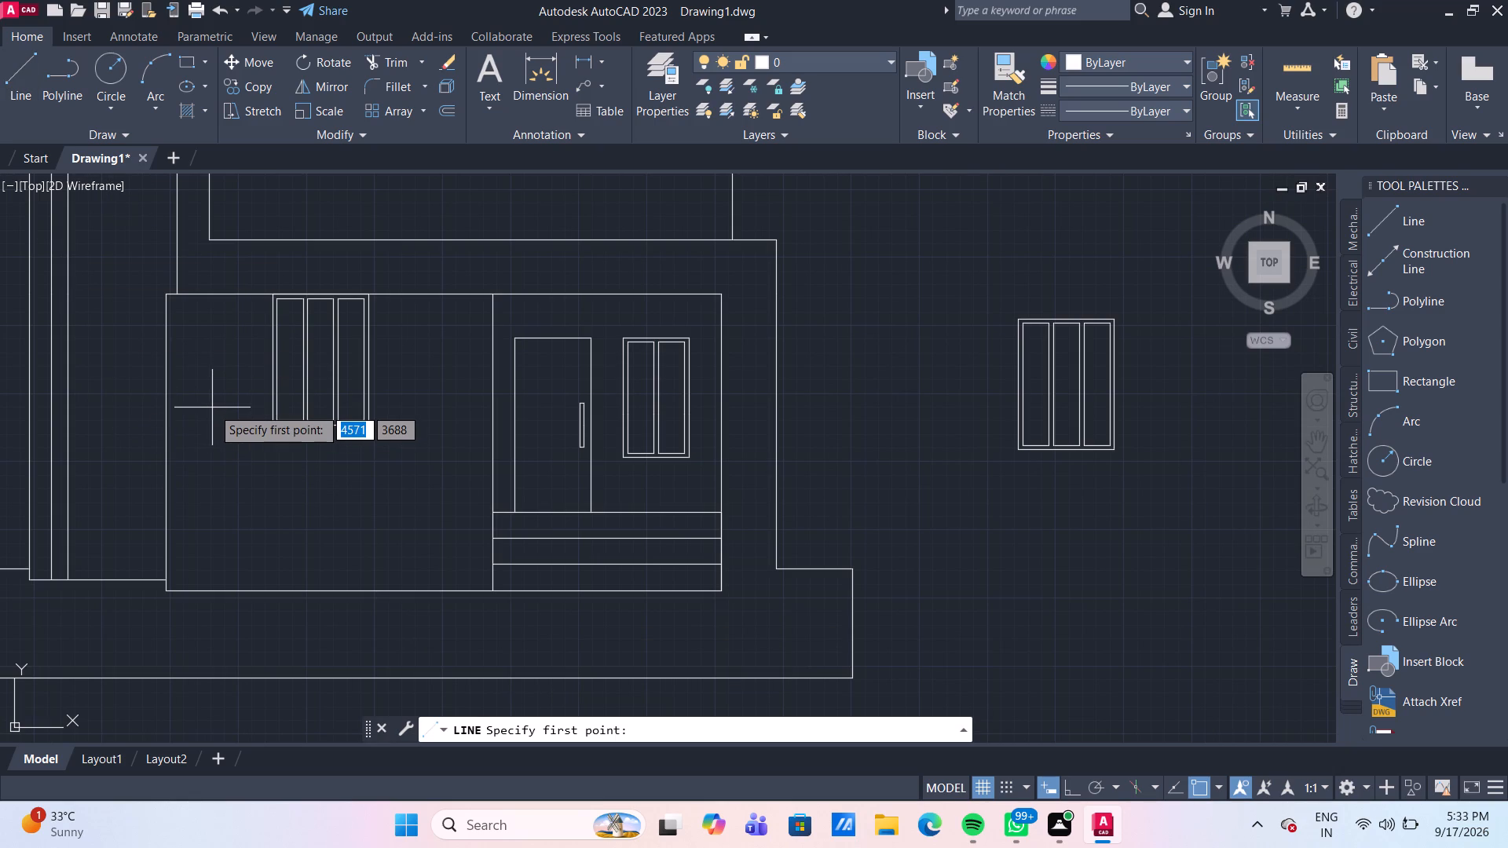
click(166, 295)
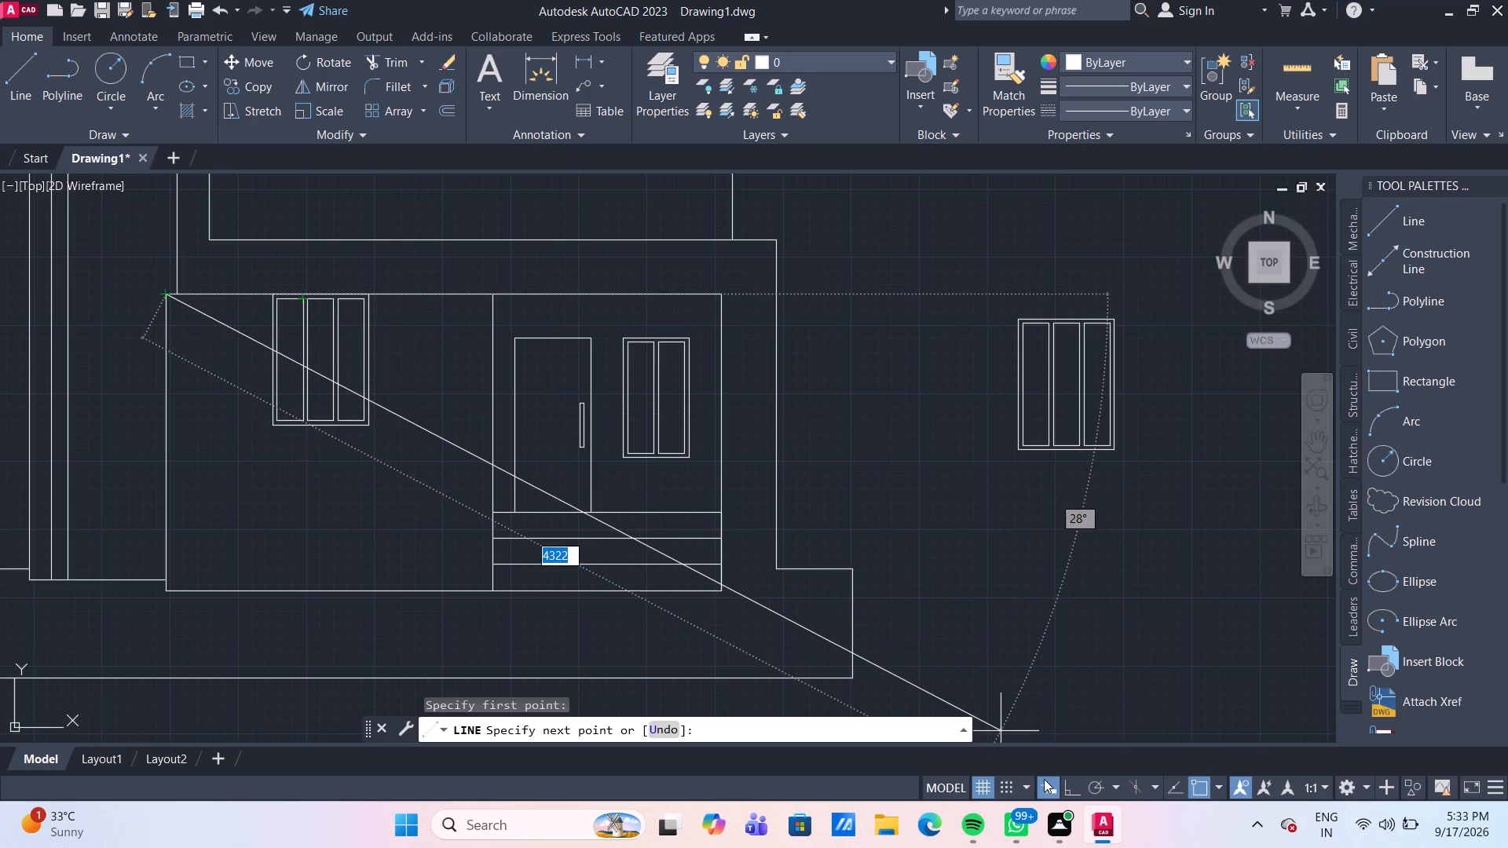
click(1070, 787)
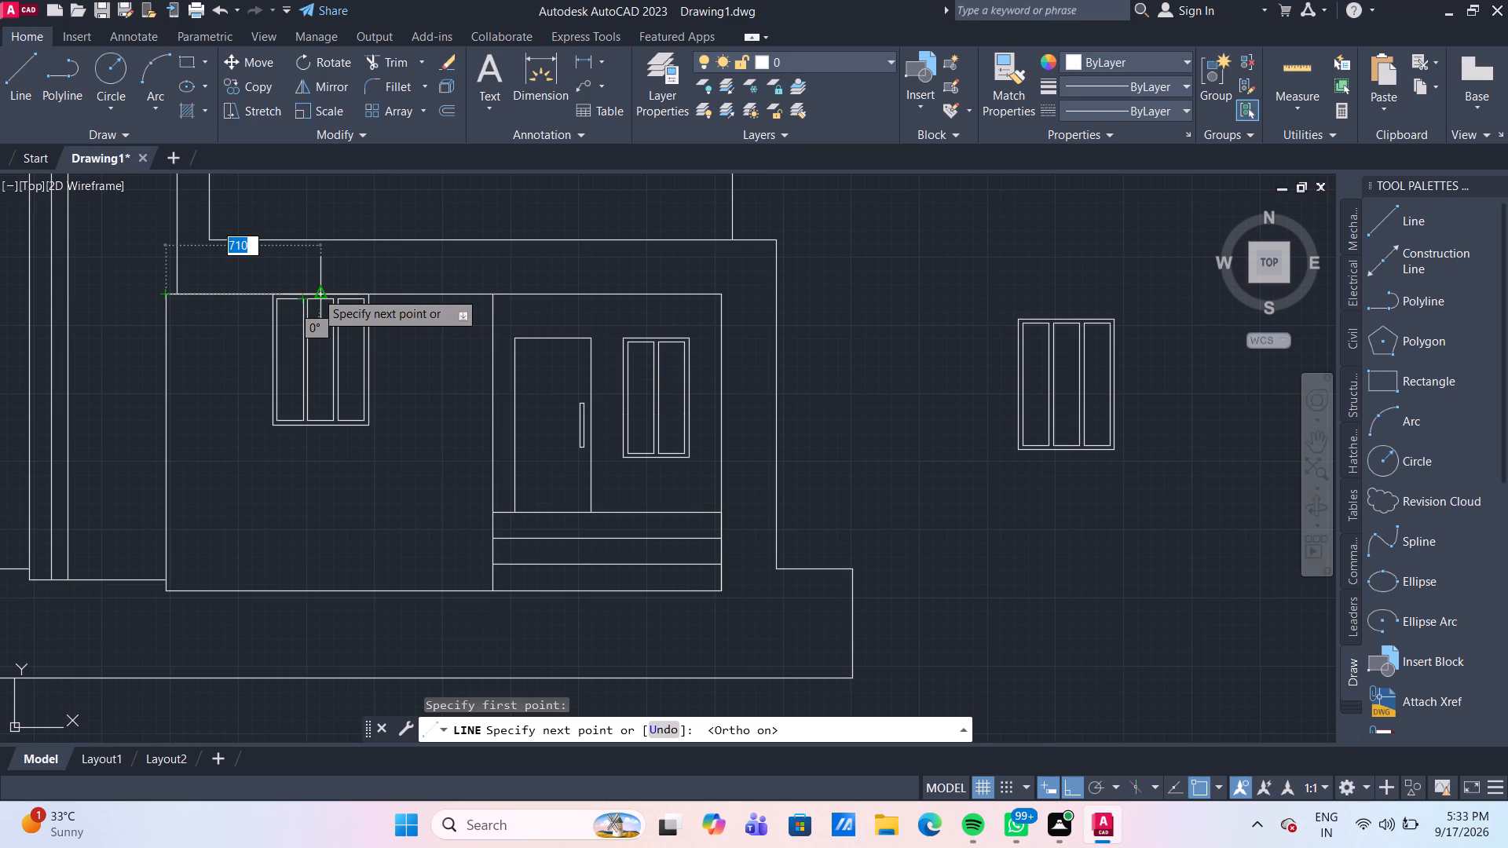
key(5)
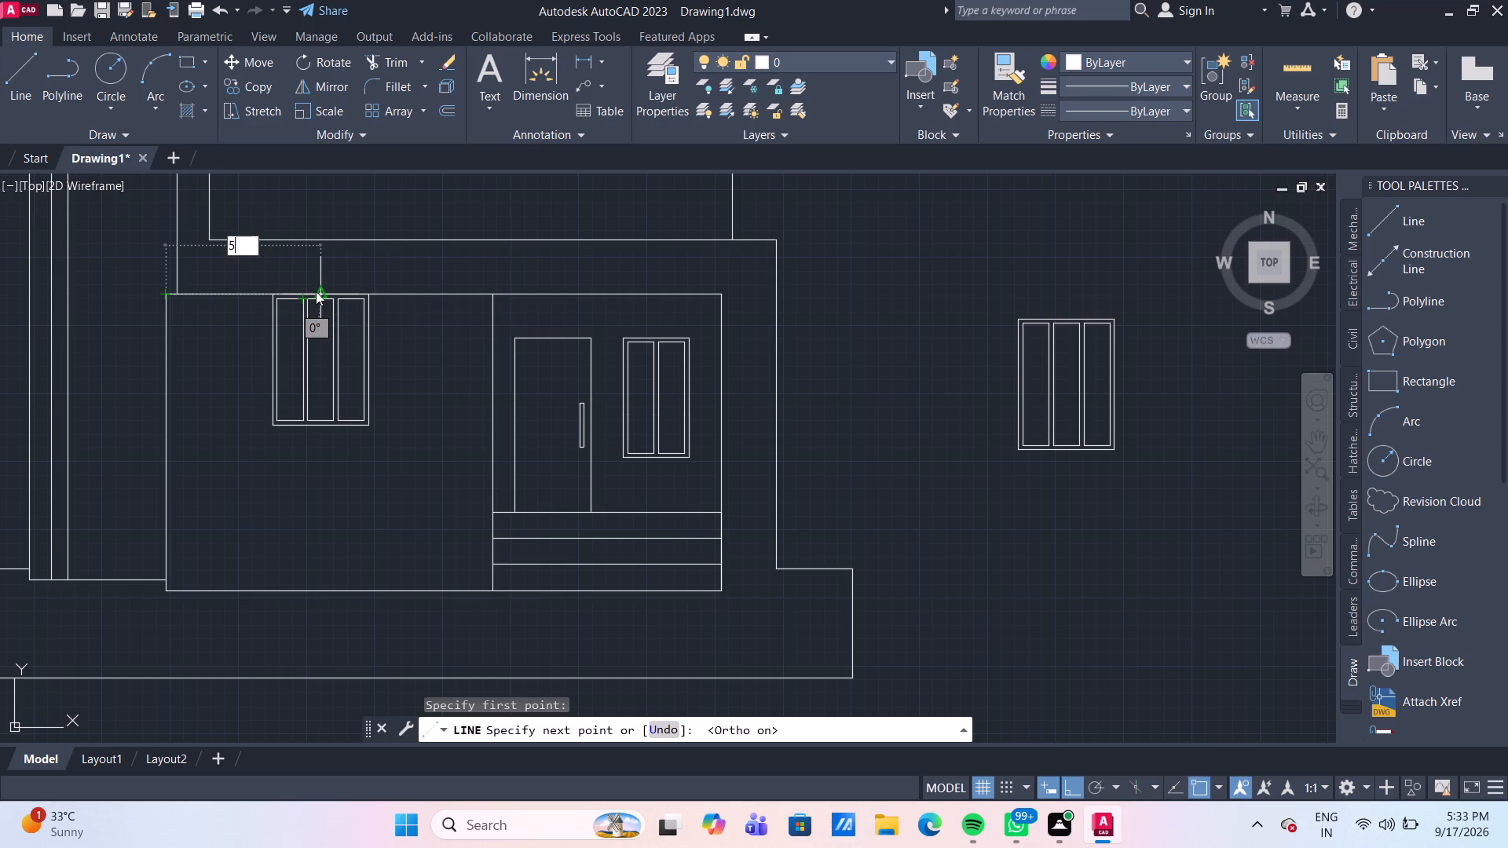
text(30)
key(Return)
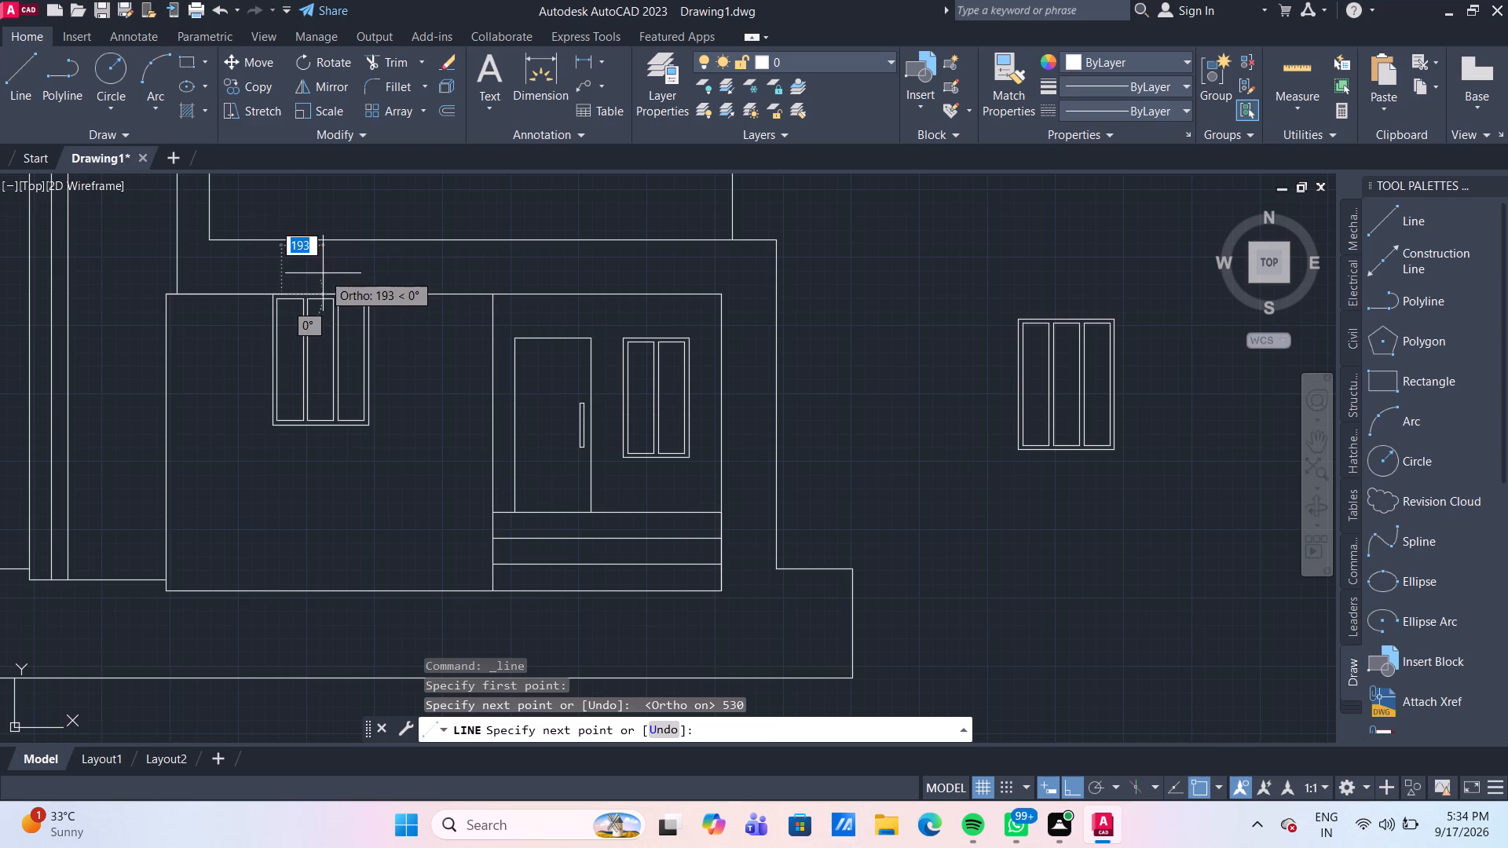
scroll(321, 247, up, 2)
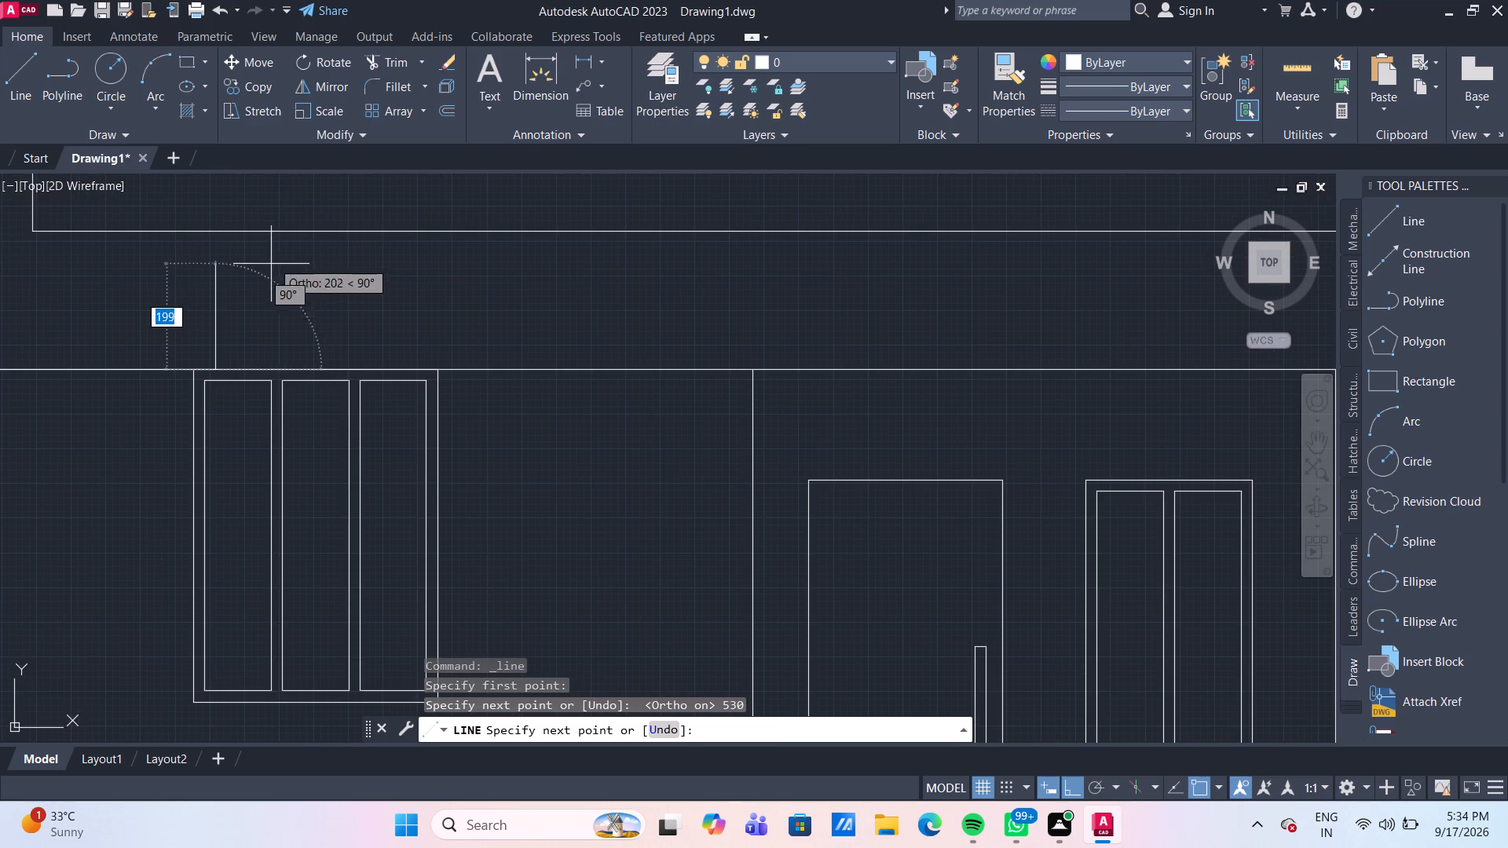
click(243, 296)
key(Escape)
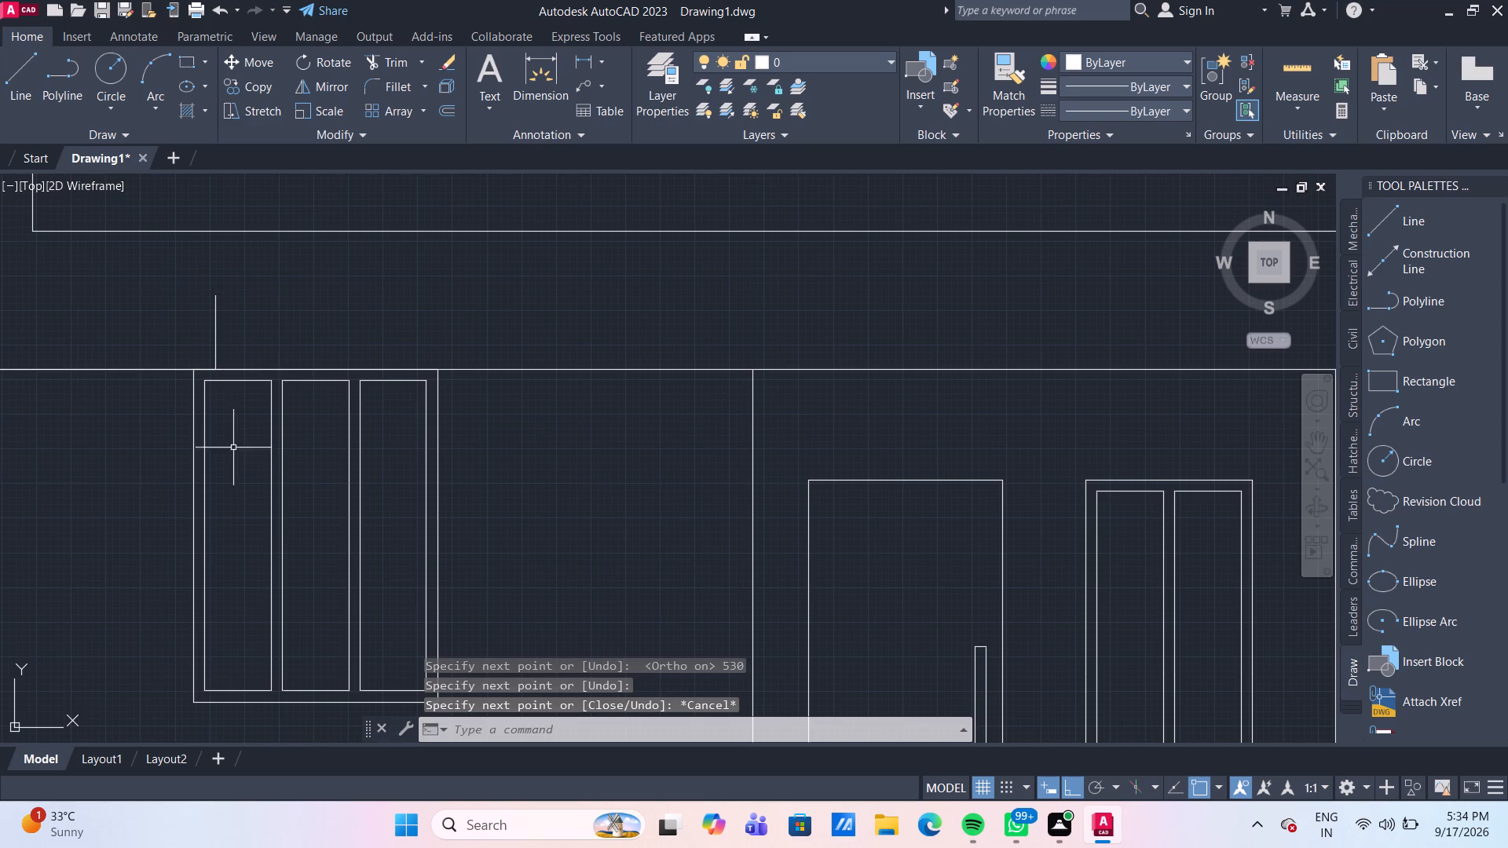
Move the ground-floor three-pane window right so its top-left corner sits at the end of the 530 guide line.
drag(225, 463, 181, 451)
click(132, 442)
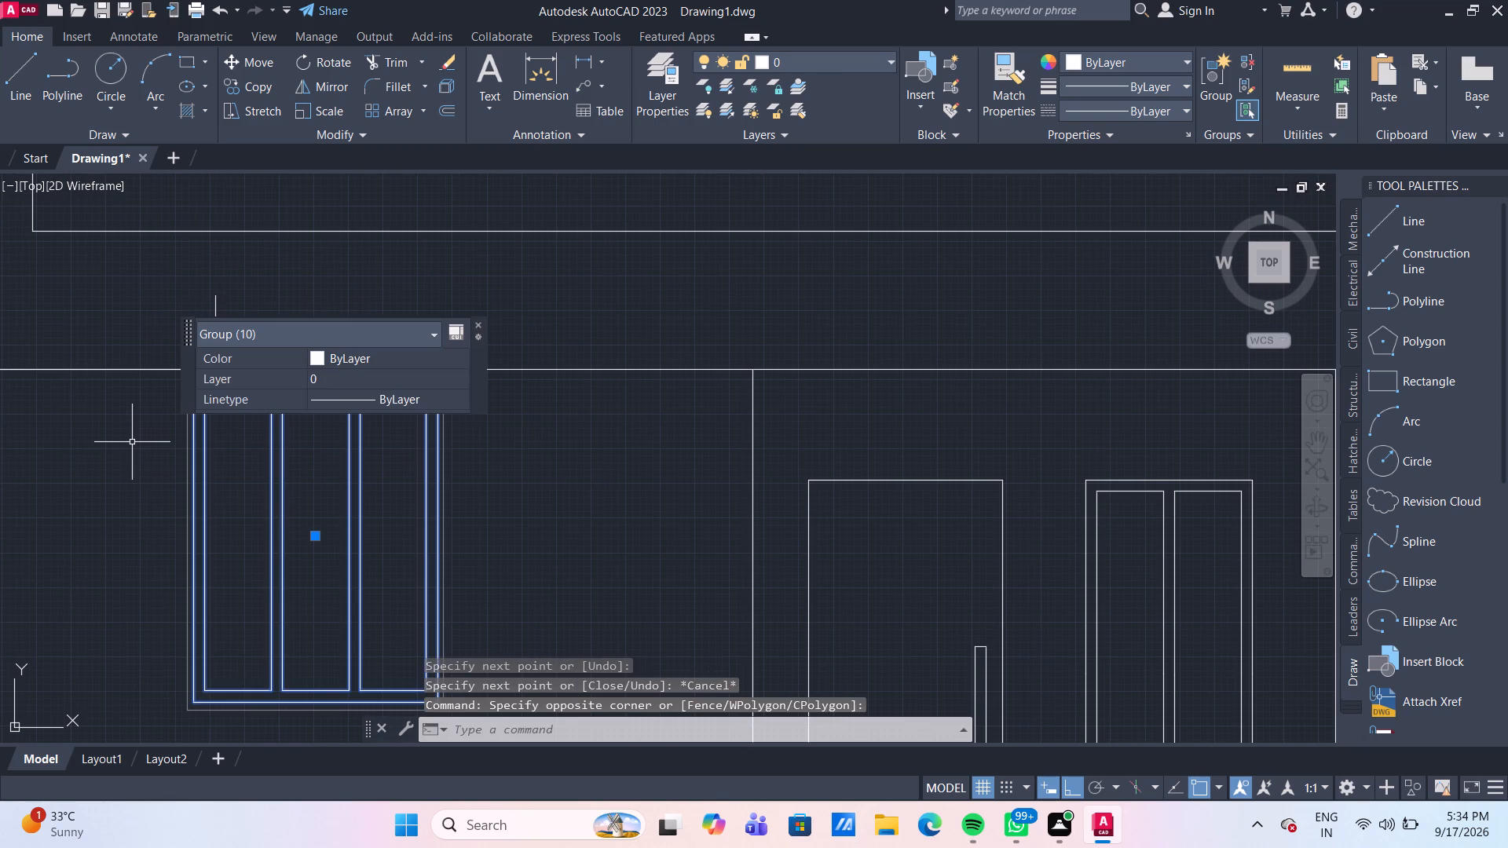
key(m)
key(Return)
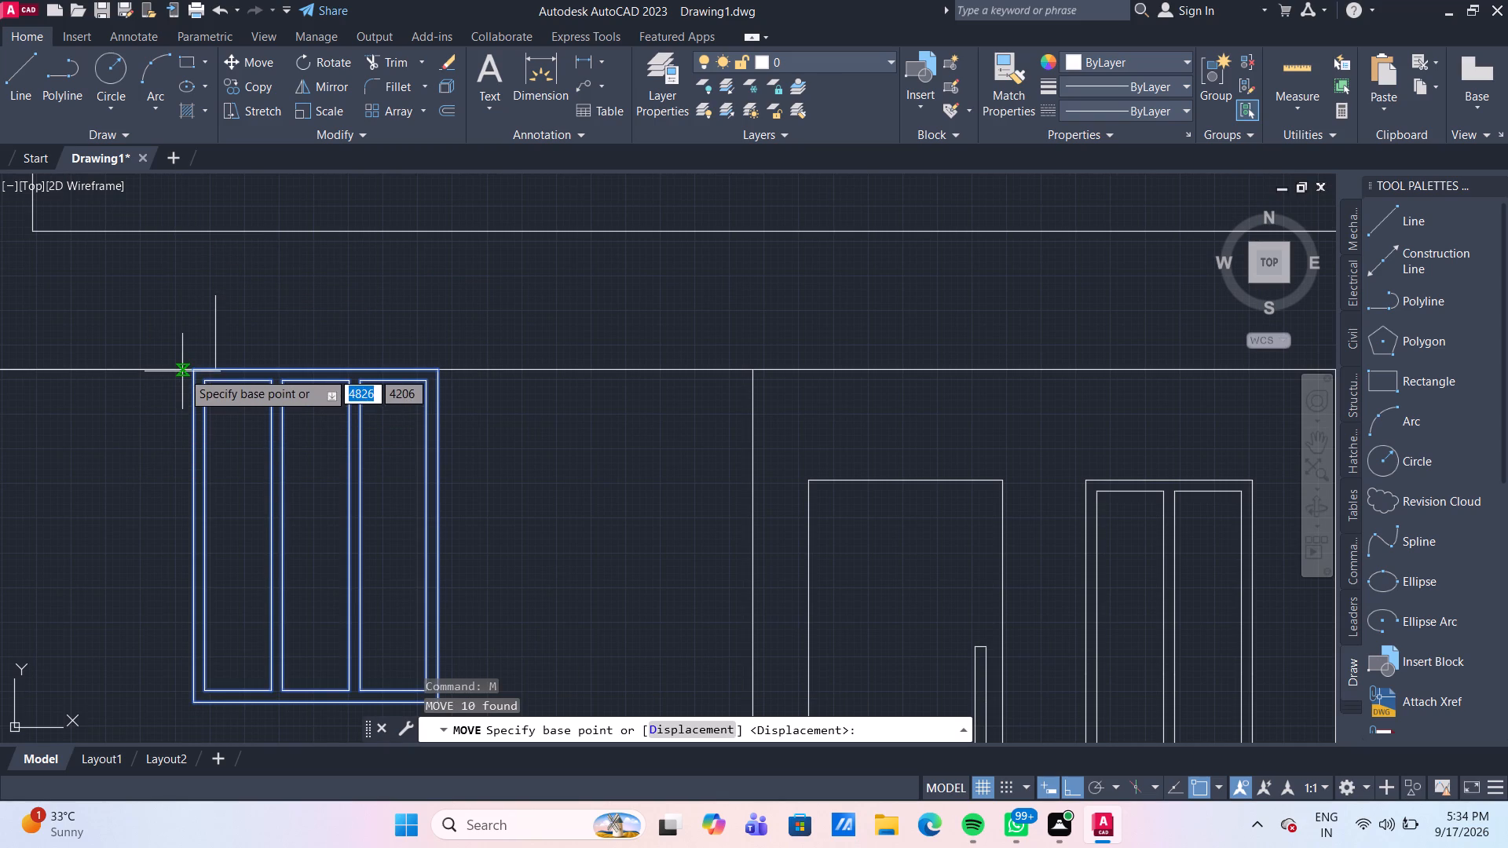
click(191, 369)
click(220, 370)
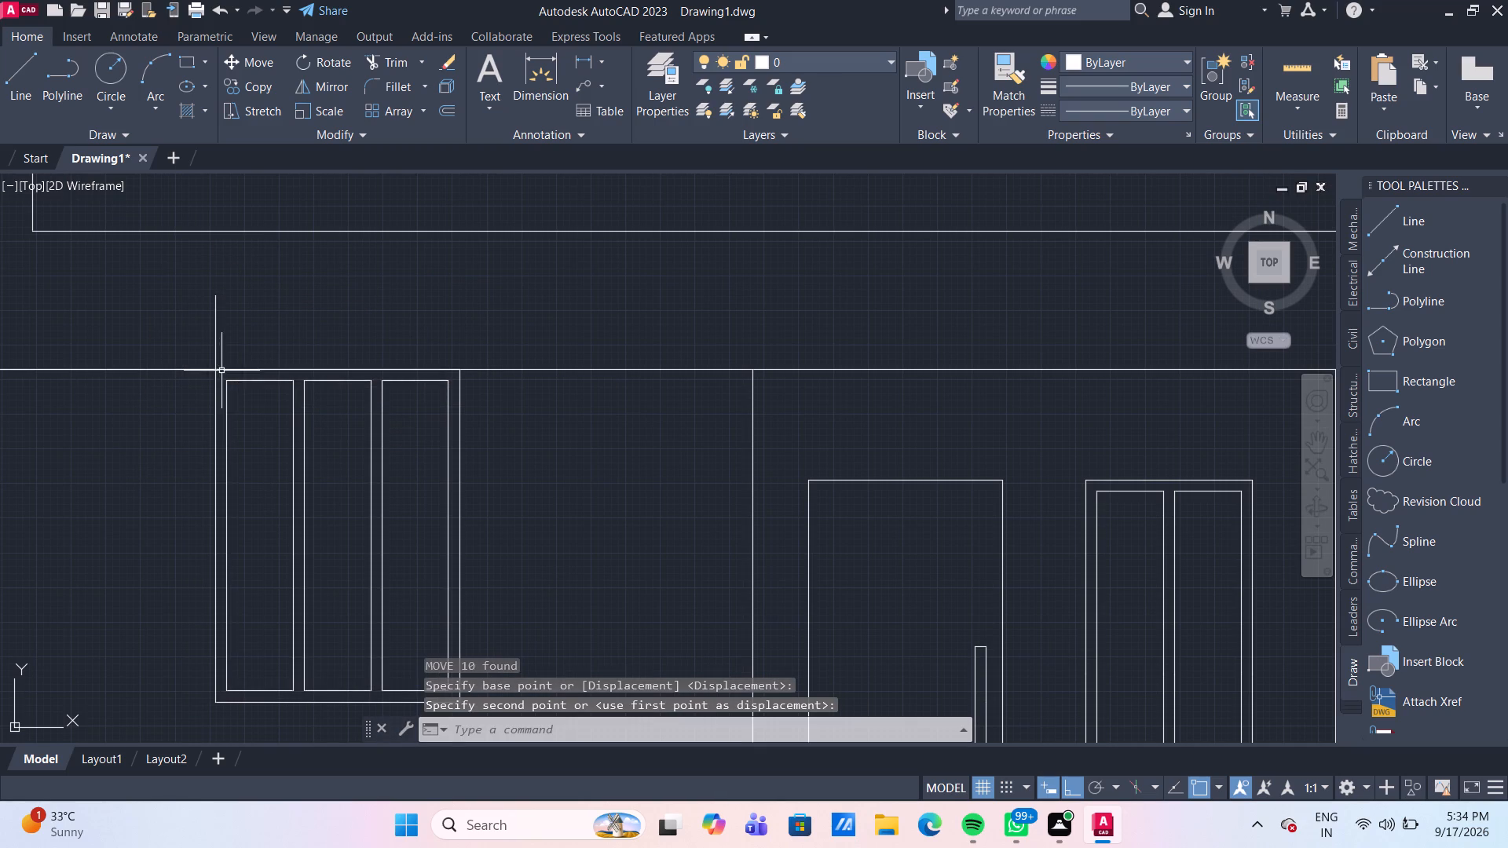
key(Escape)
Delete the horizontal guide line and the short vertical marker above the ground-floor window.
middle_drag(290, 345, 533, 333)
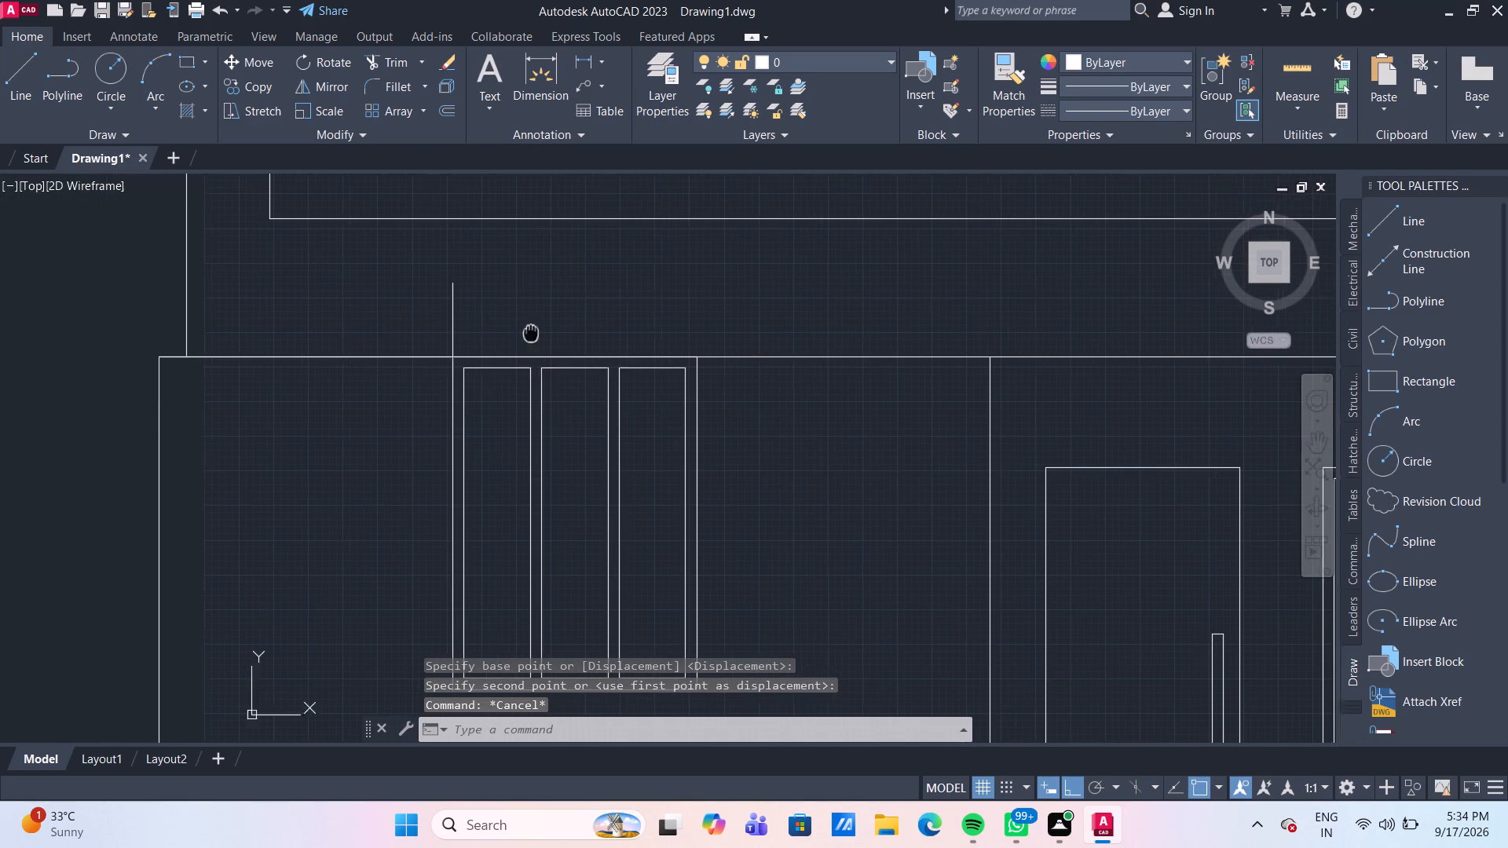
middle_drag(533, 333, 532, 333)
click(376, 356)
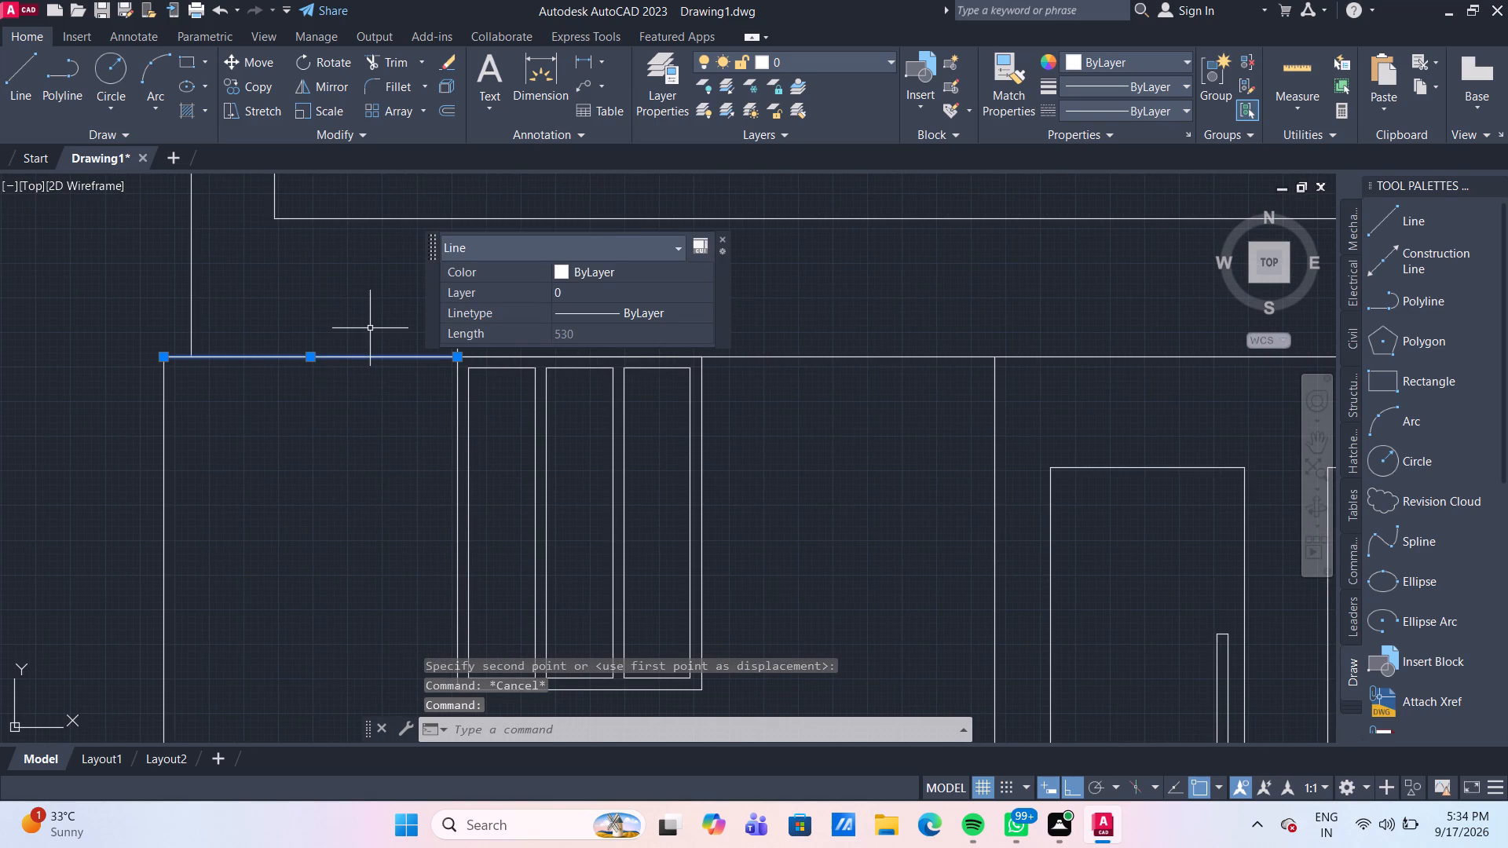
key(Delete)
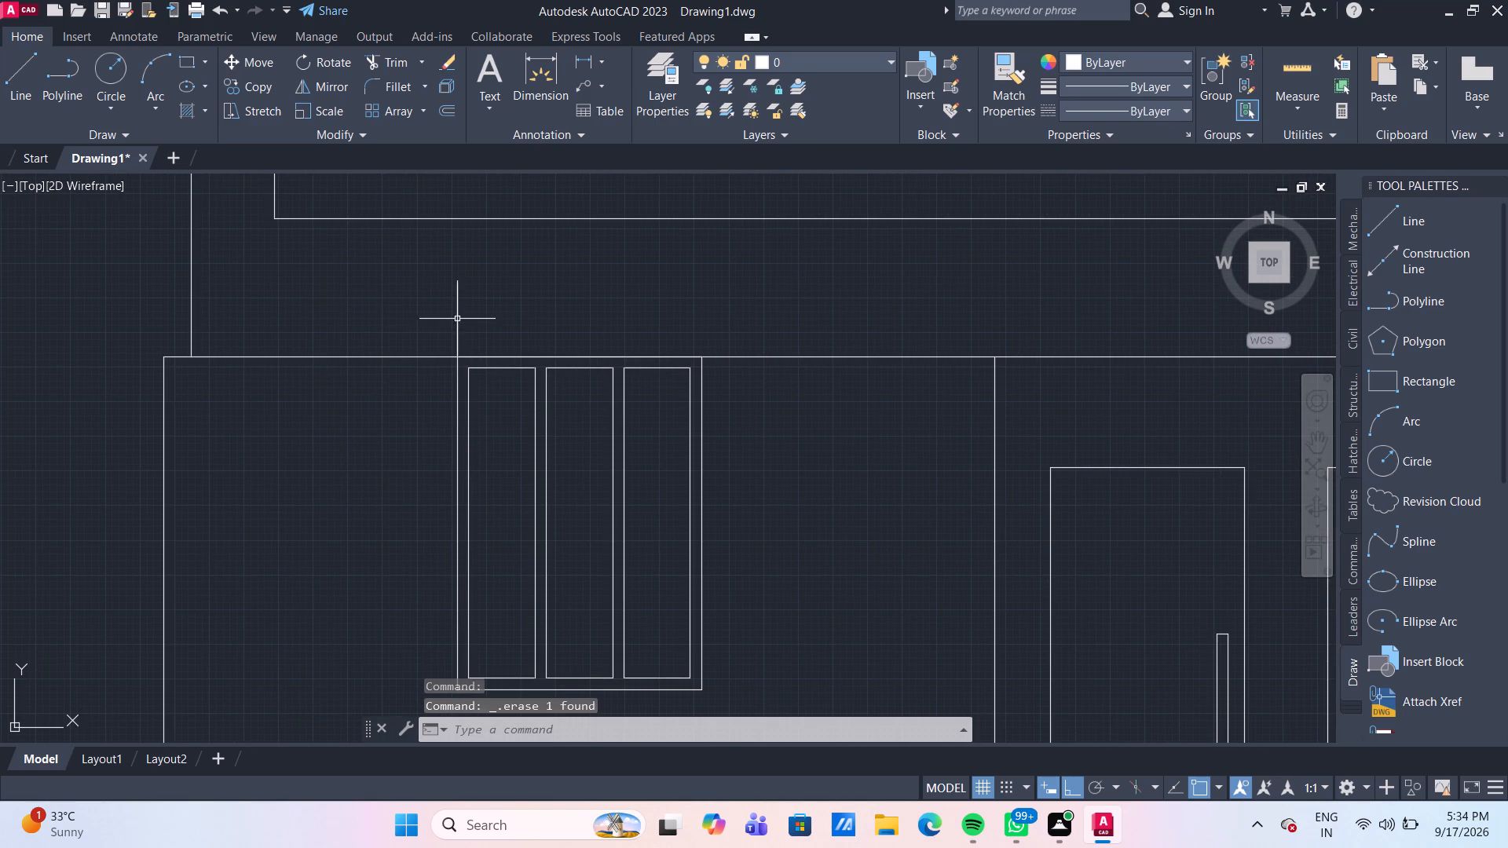
click(456, 317)
key(Delete)
scroll(399, 291, down, 2)
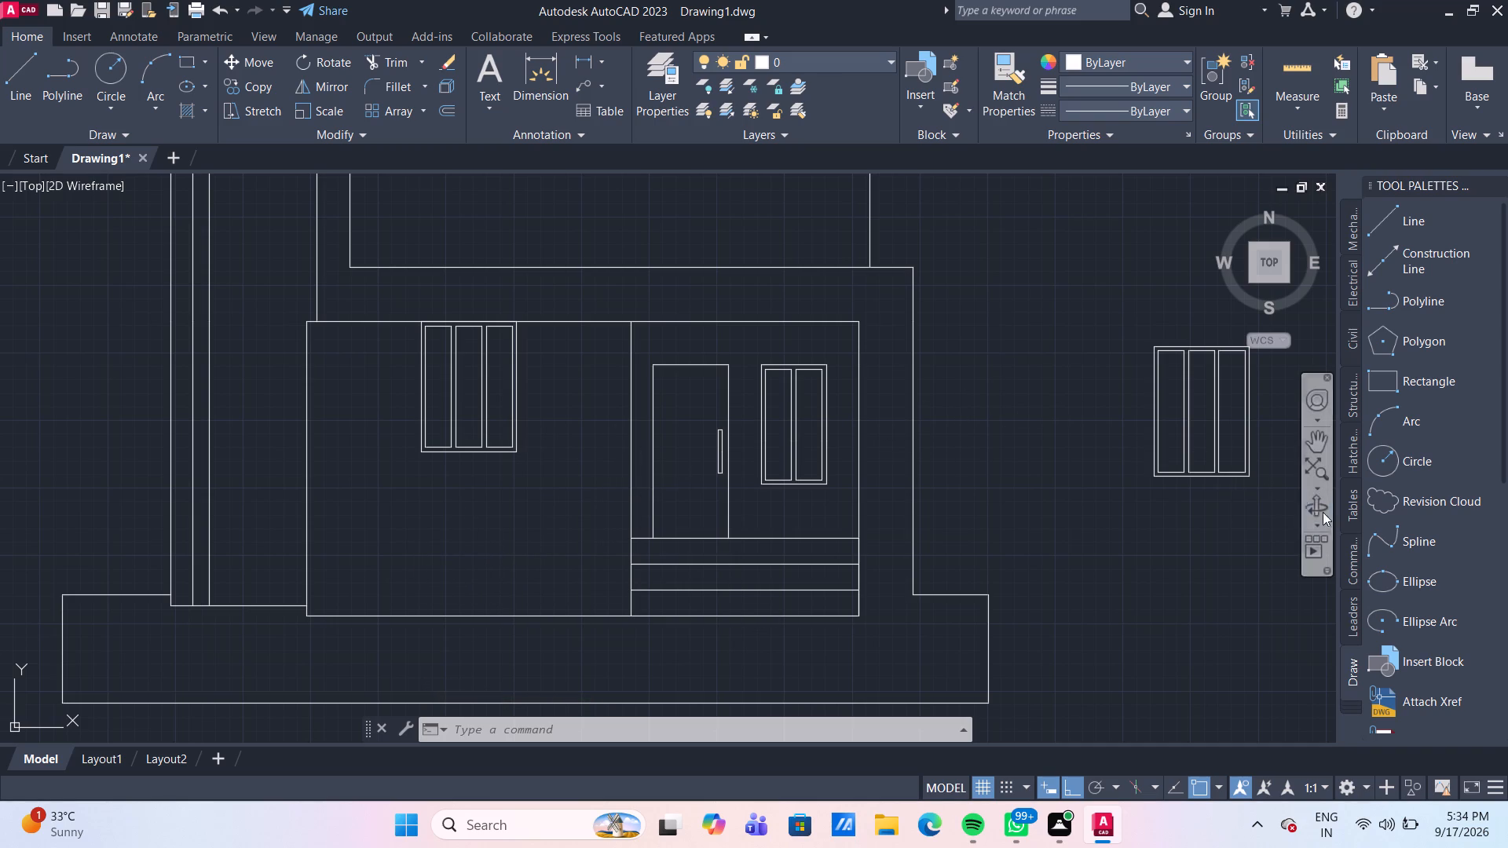
Measure the height difference between the ground-floor wall's bottom edge and the adjoining base line at the wall's lower-left corner.
click(1379, 538)
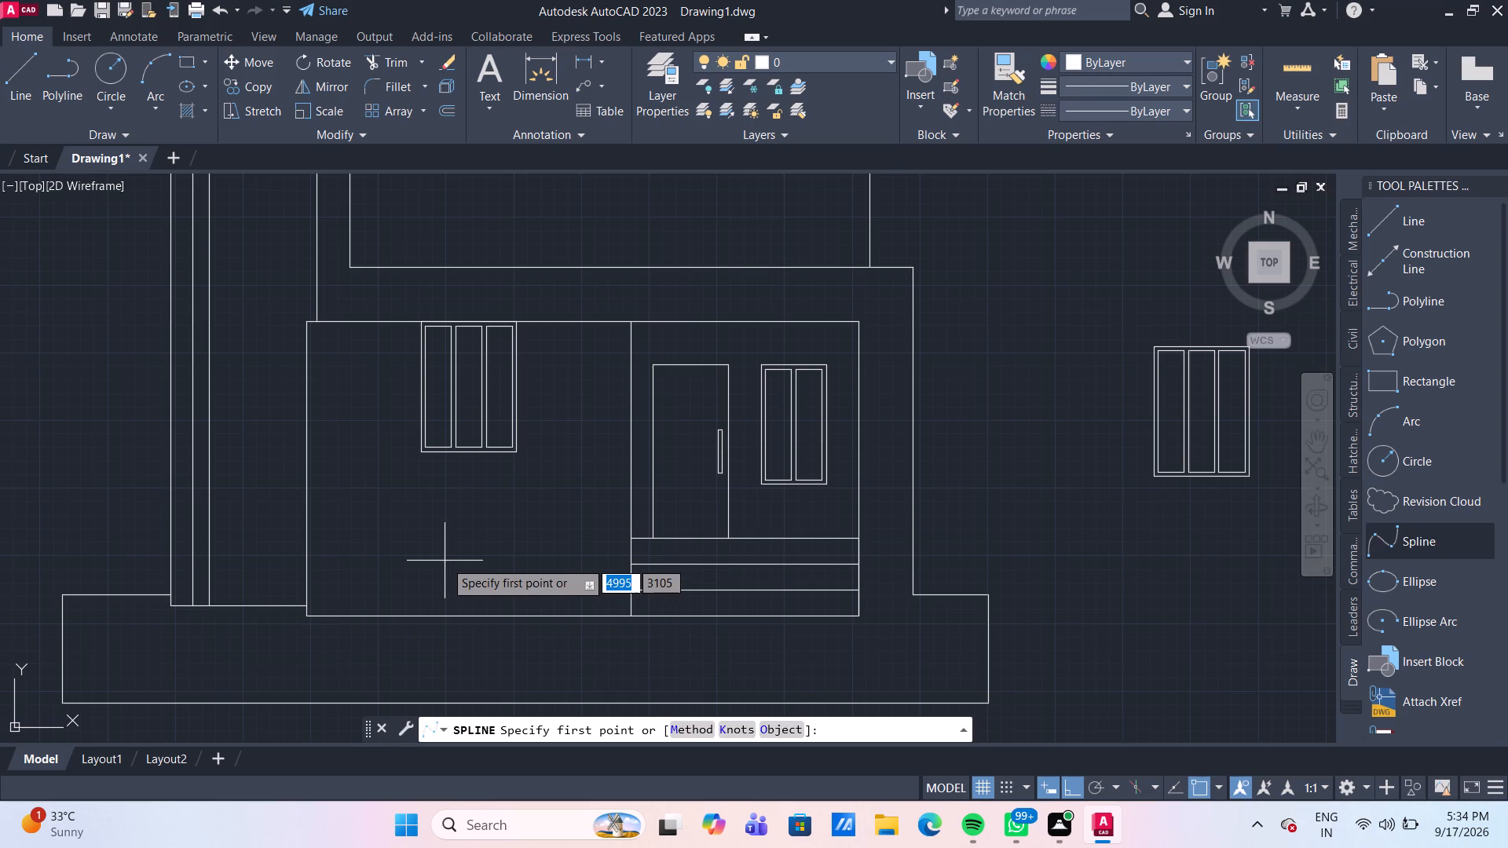
key(Escape)
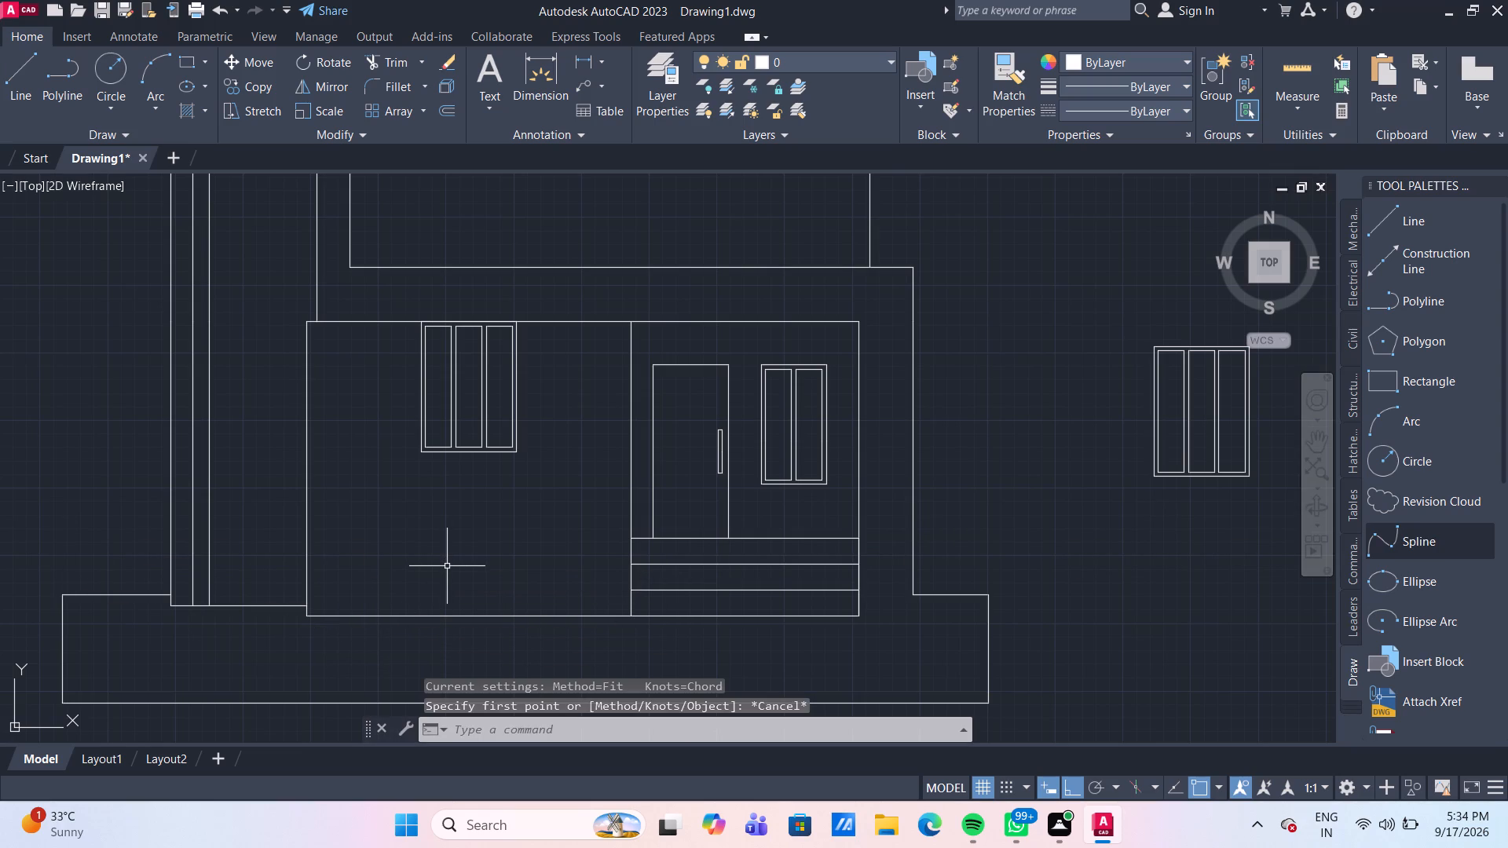
scroll(346, 610, up, 1)
middle_drag(346, 610, 385, 510)
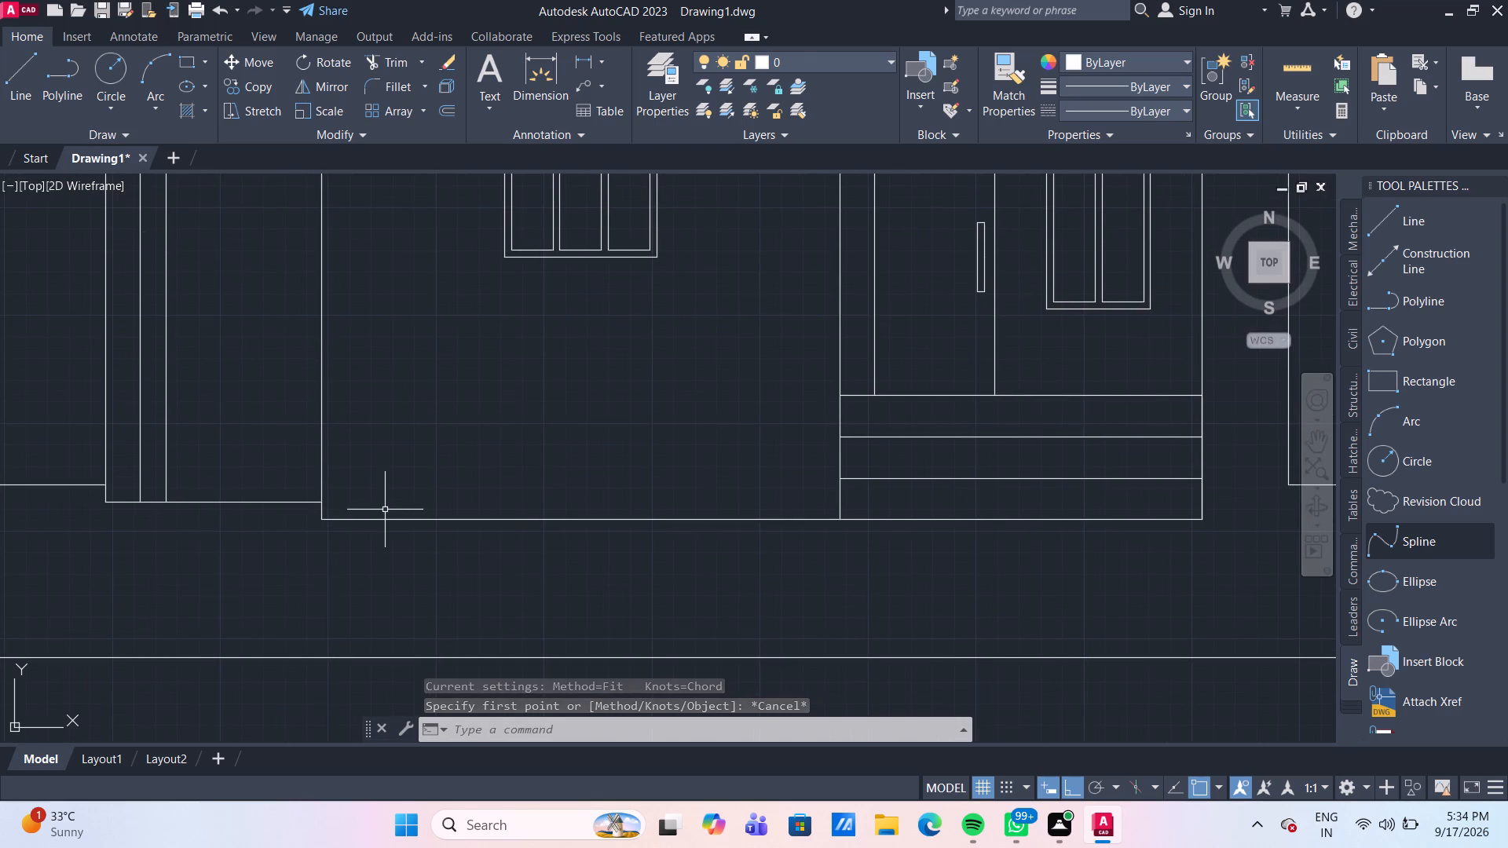
scroll(342, 510, up, 2)
middle_drag(344, 506, 355, 490)
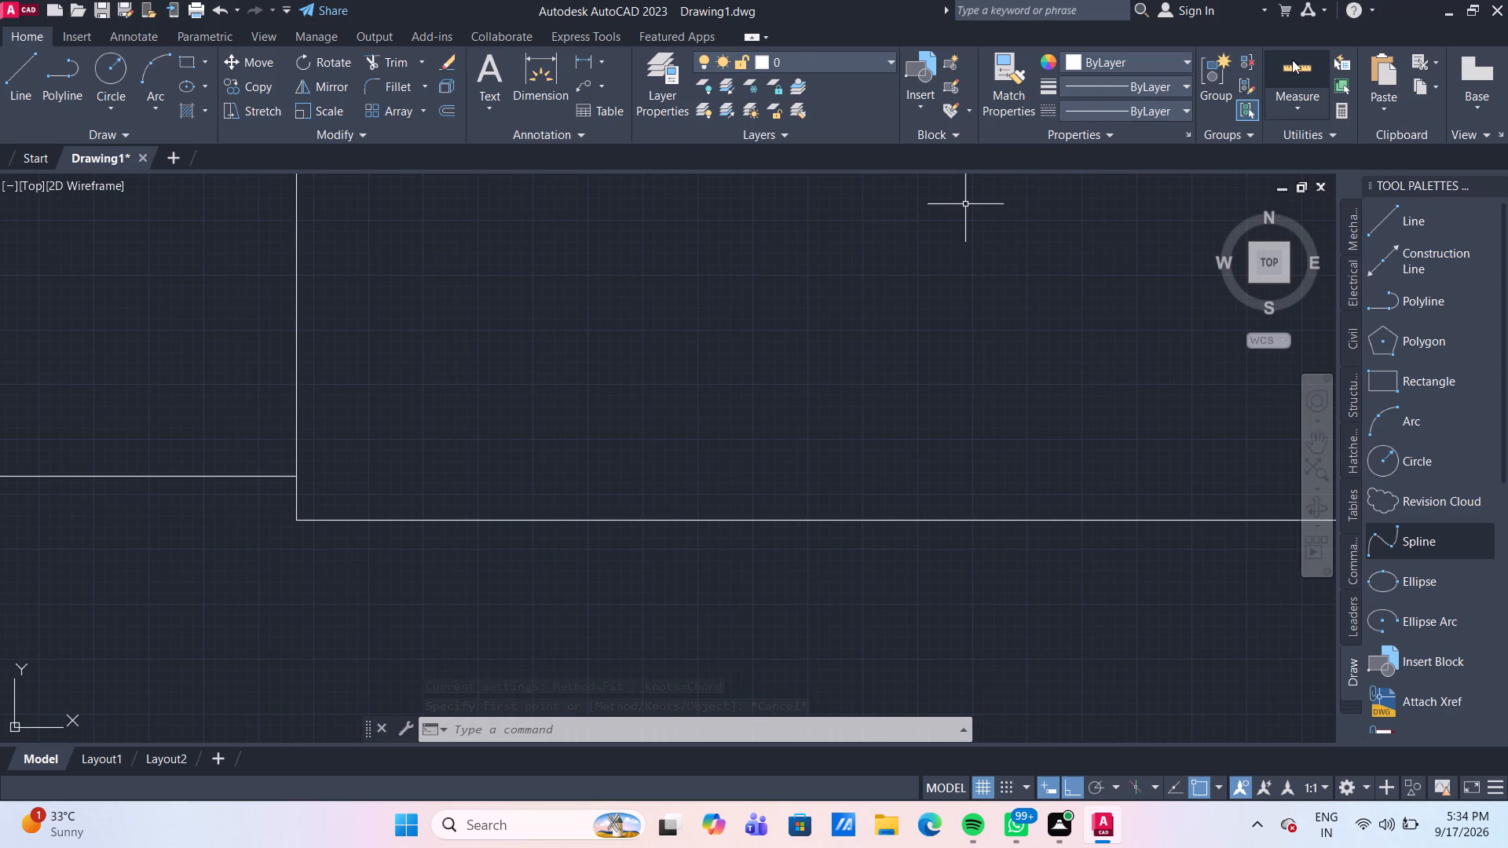
drag(1292, 60, 1180, 125)
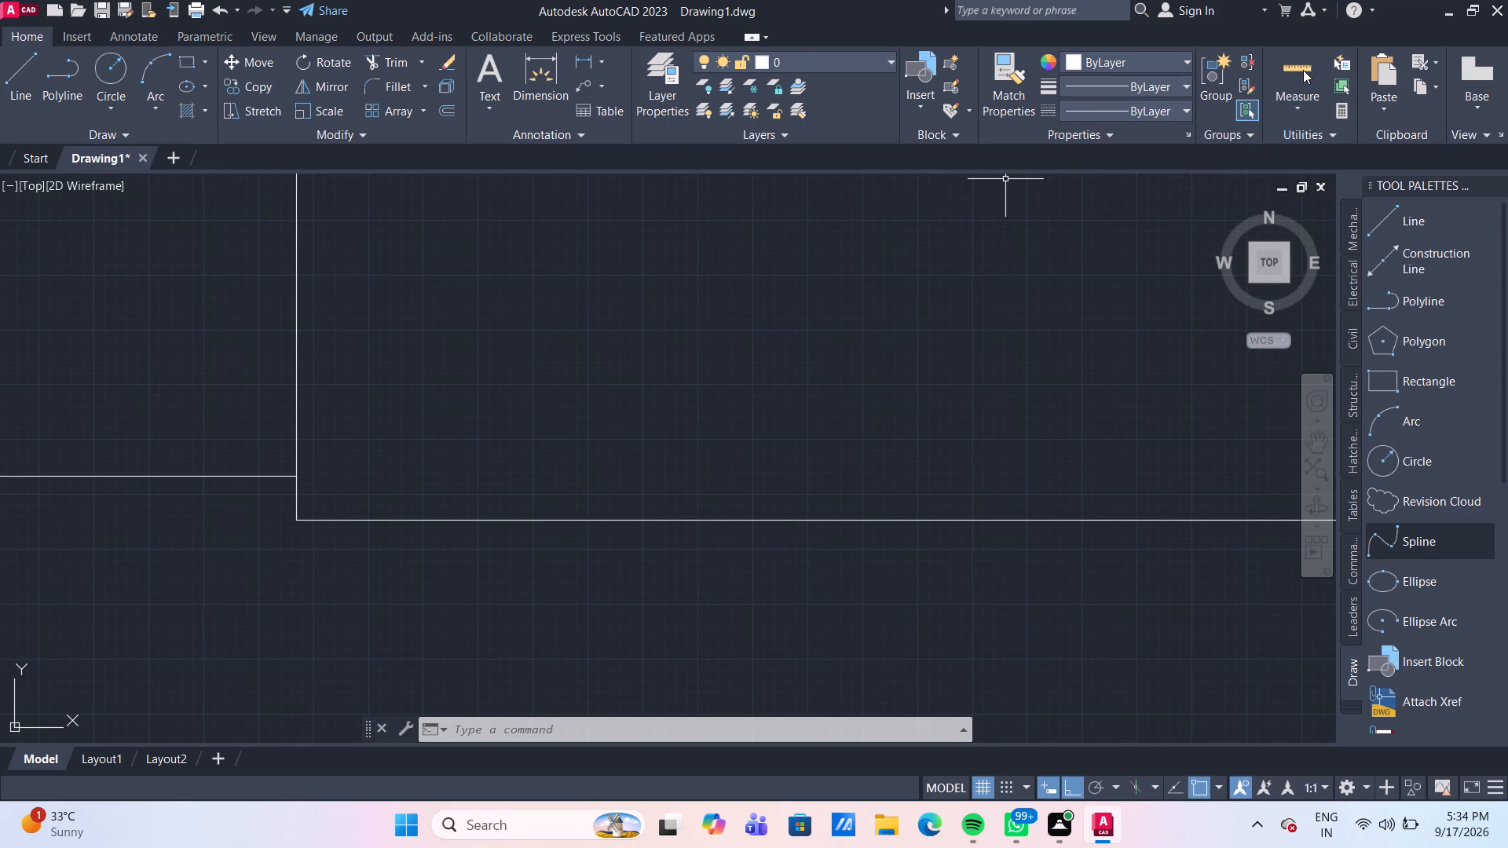
drag(1303, 70, 1293, 76)
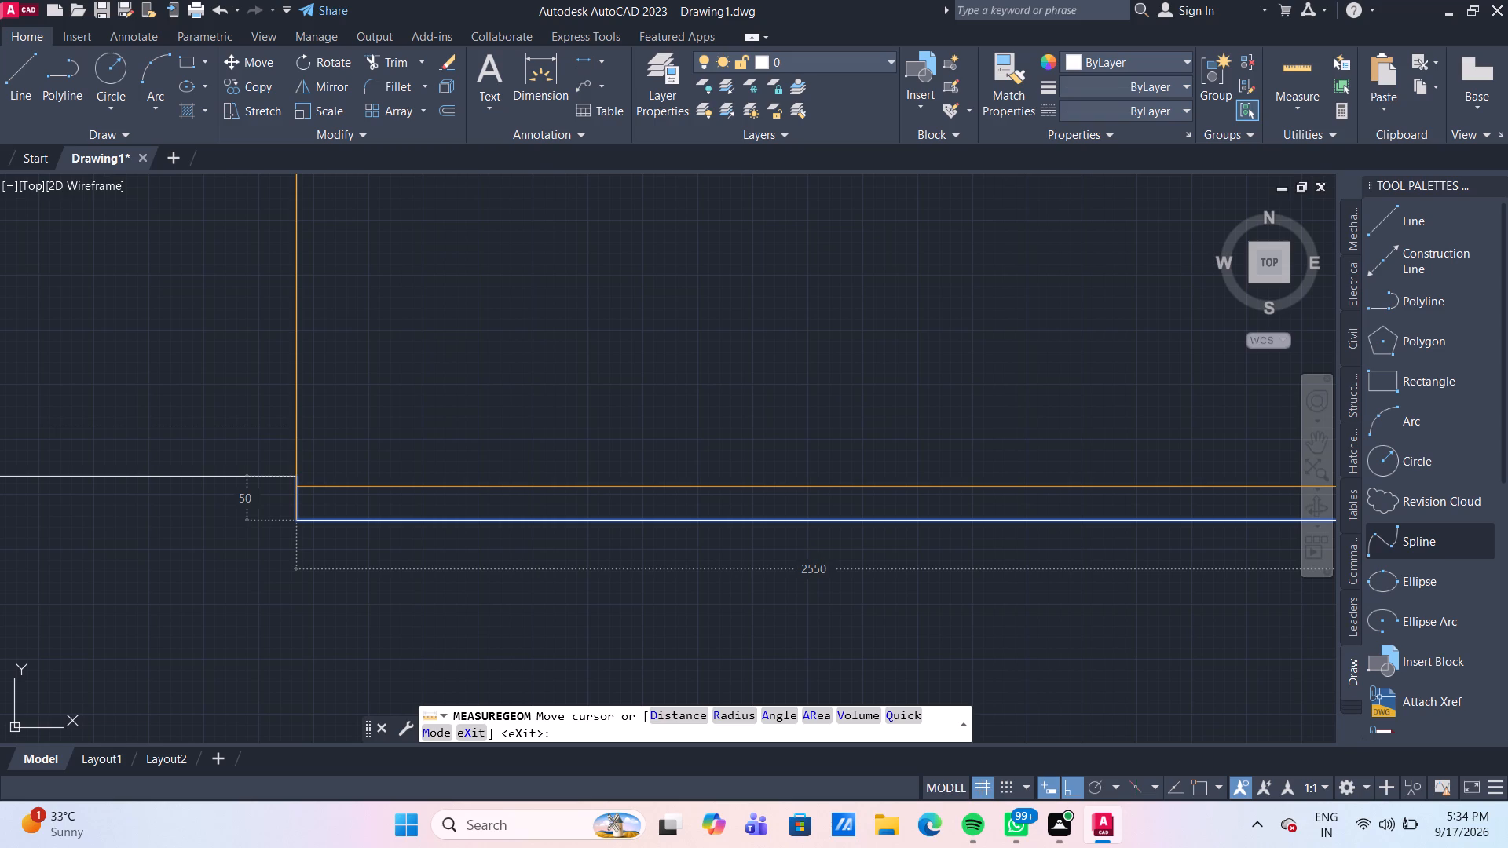
key(Escape)
Draw a line 100 up the ground-floor wall's left edge from the adjoining base line, continuing horizontally 1500 to the entrance steps.
scroll(310, 436, down, 1)
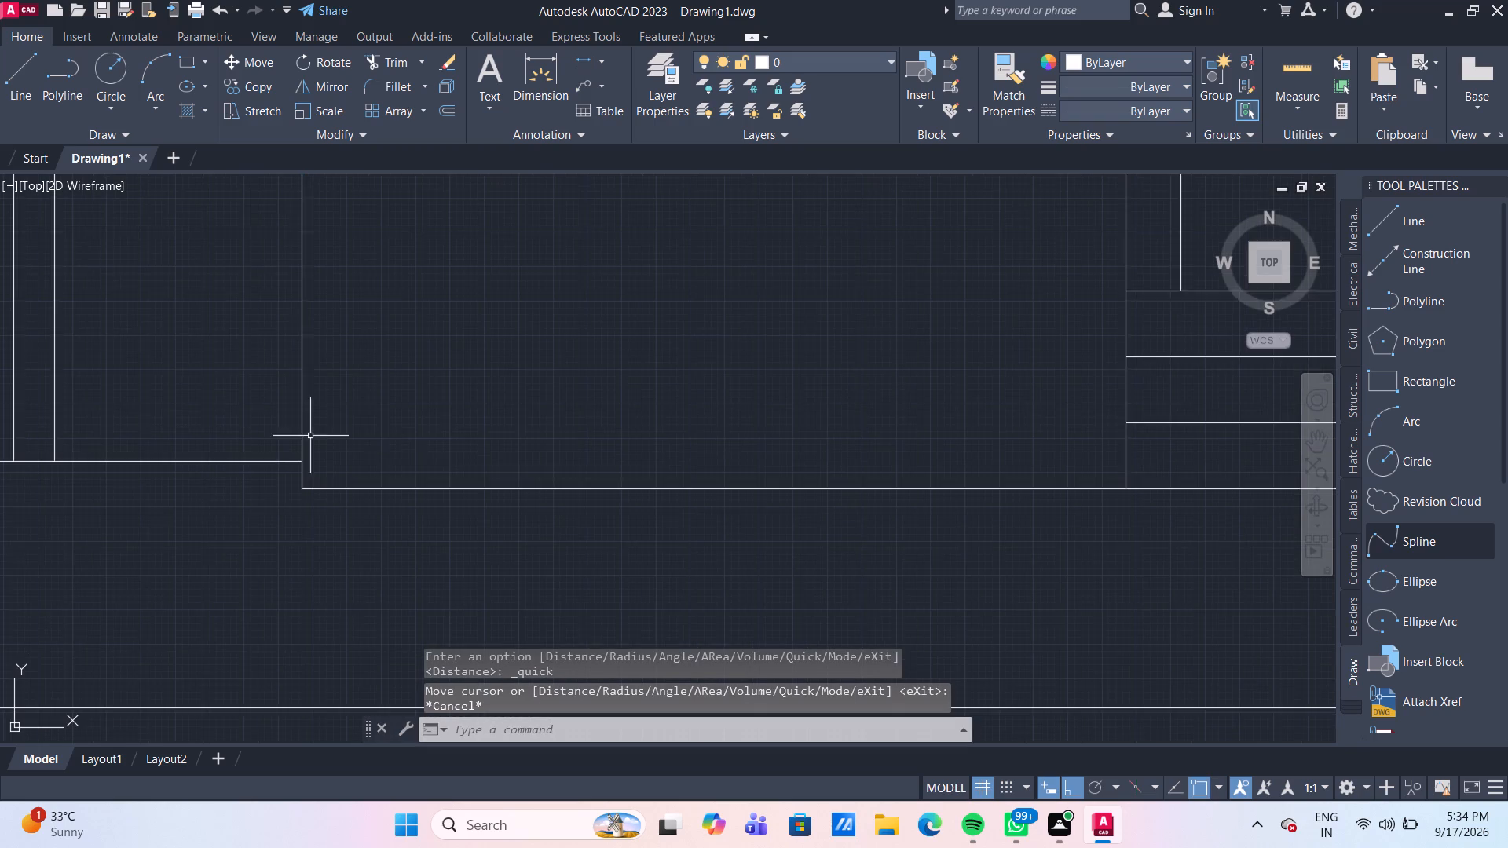
scroll(477, 462, down, 3)
middle_drag(470, 448, 366, 484)
scroll(348, 488, up, 2)
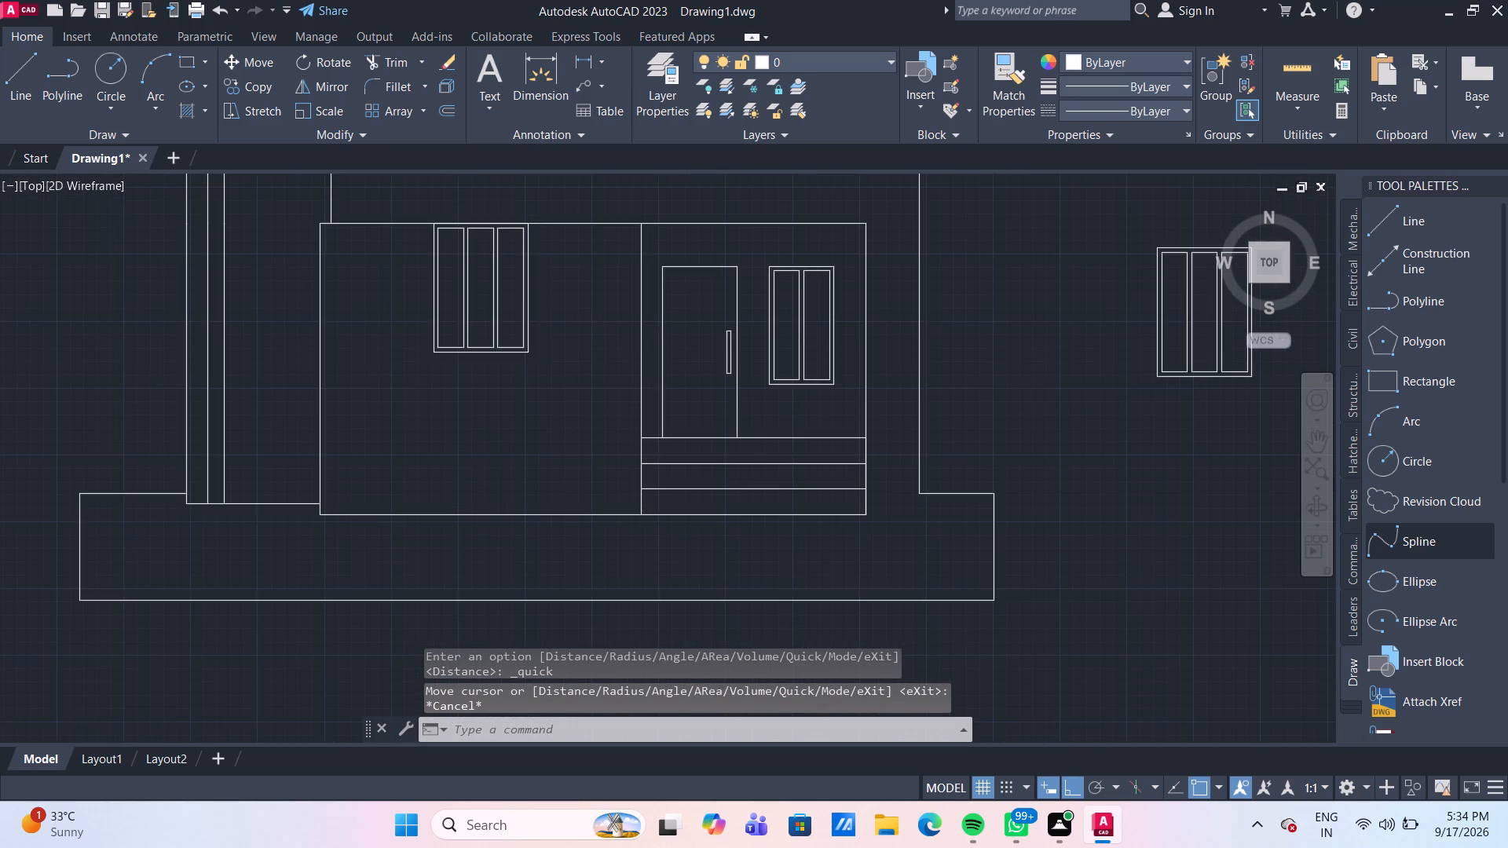
middle_click(342, 492)
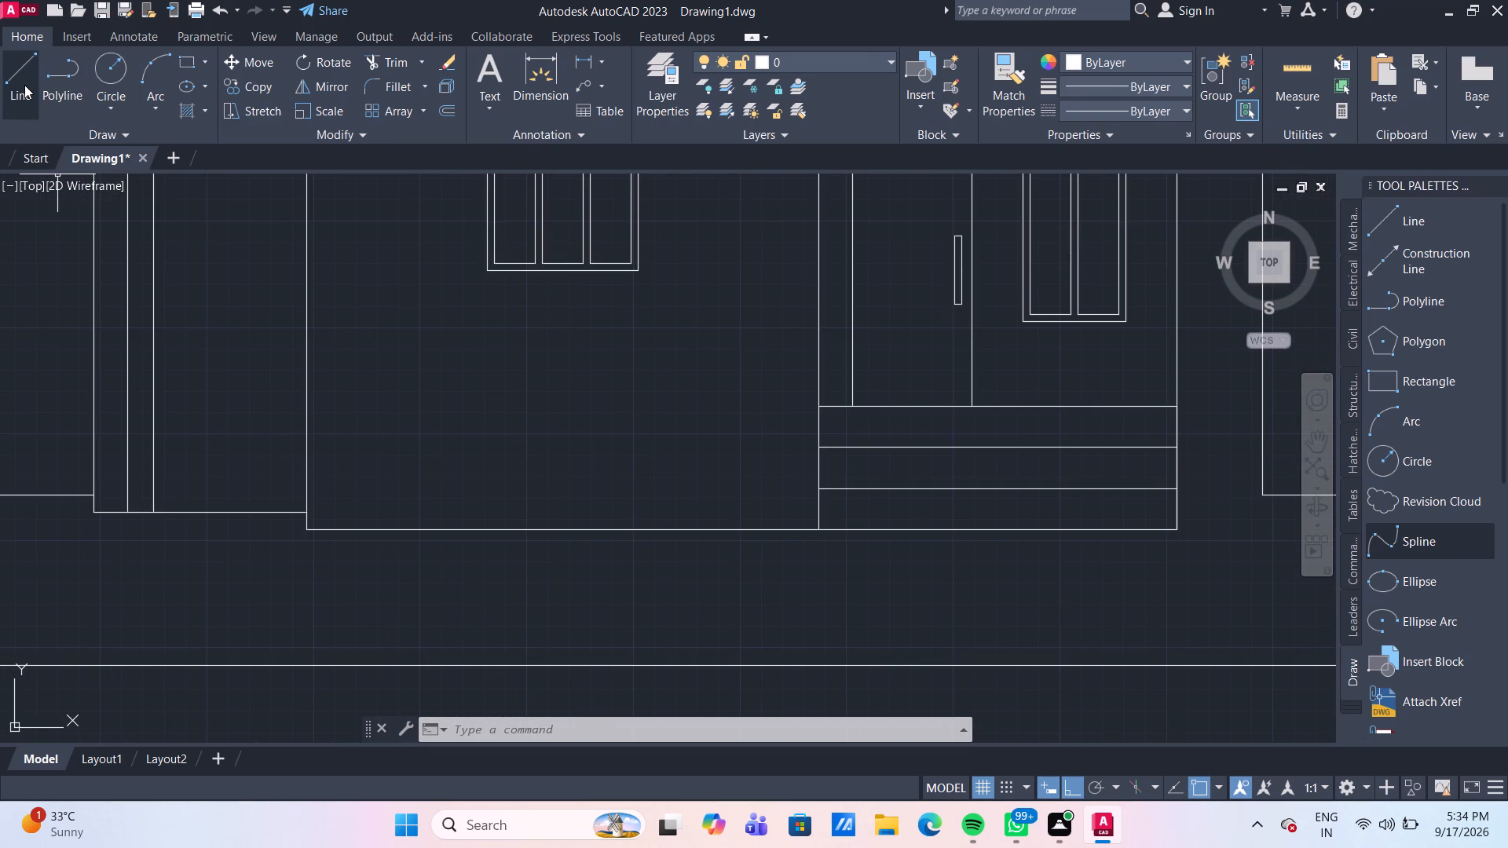
drag(24, 85, 49, 108)
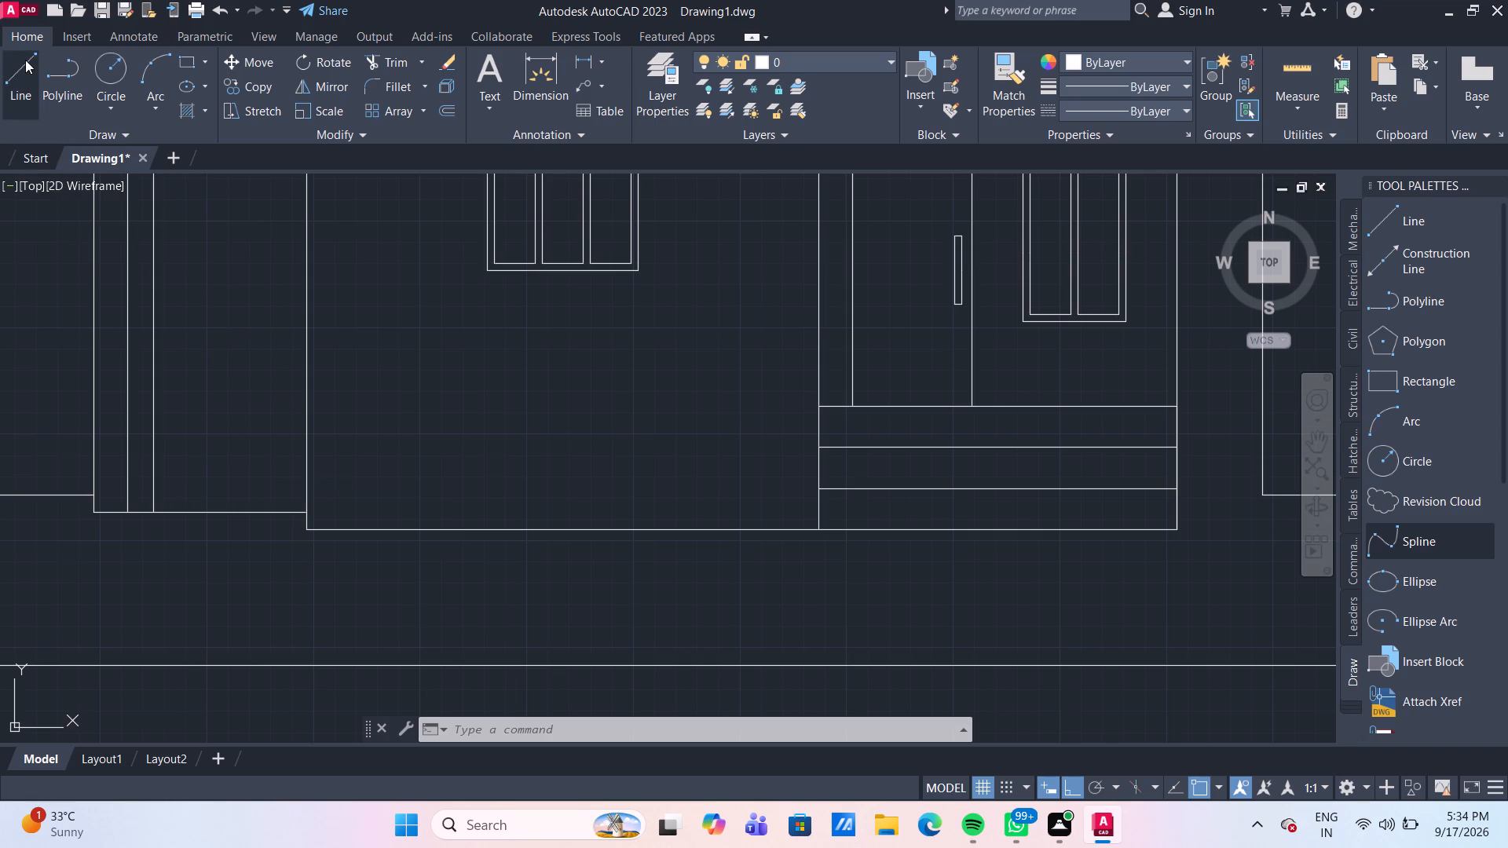
click(25, 60)
drag(309, 511, 315, 499)
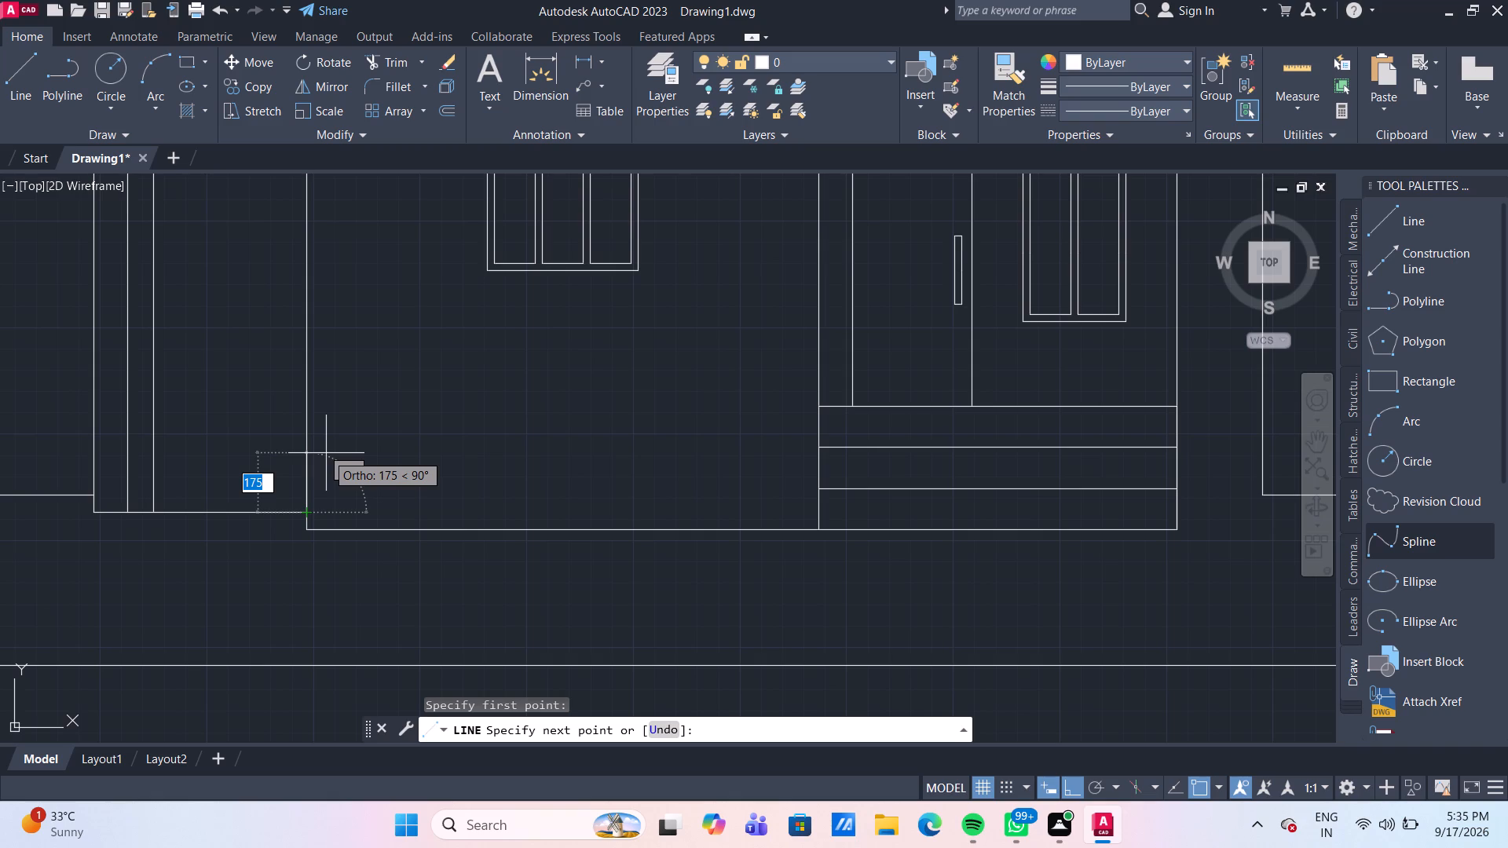
text(100)
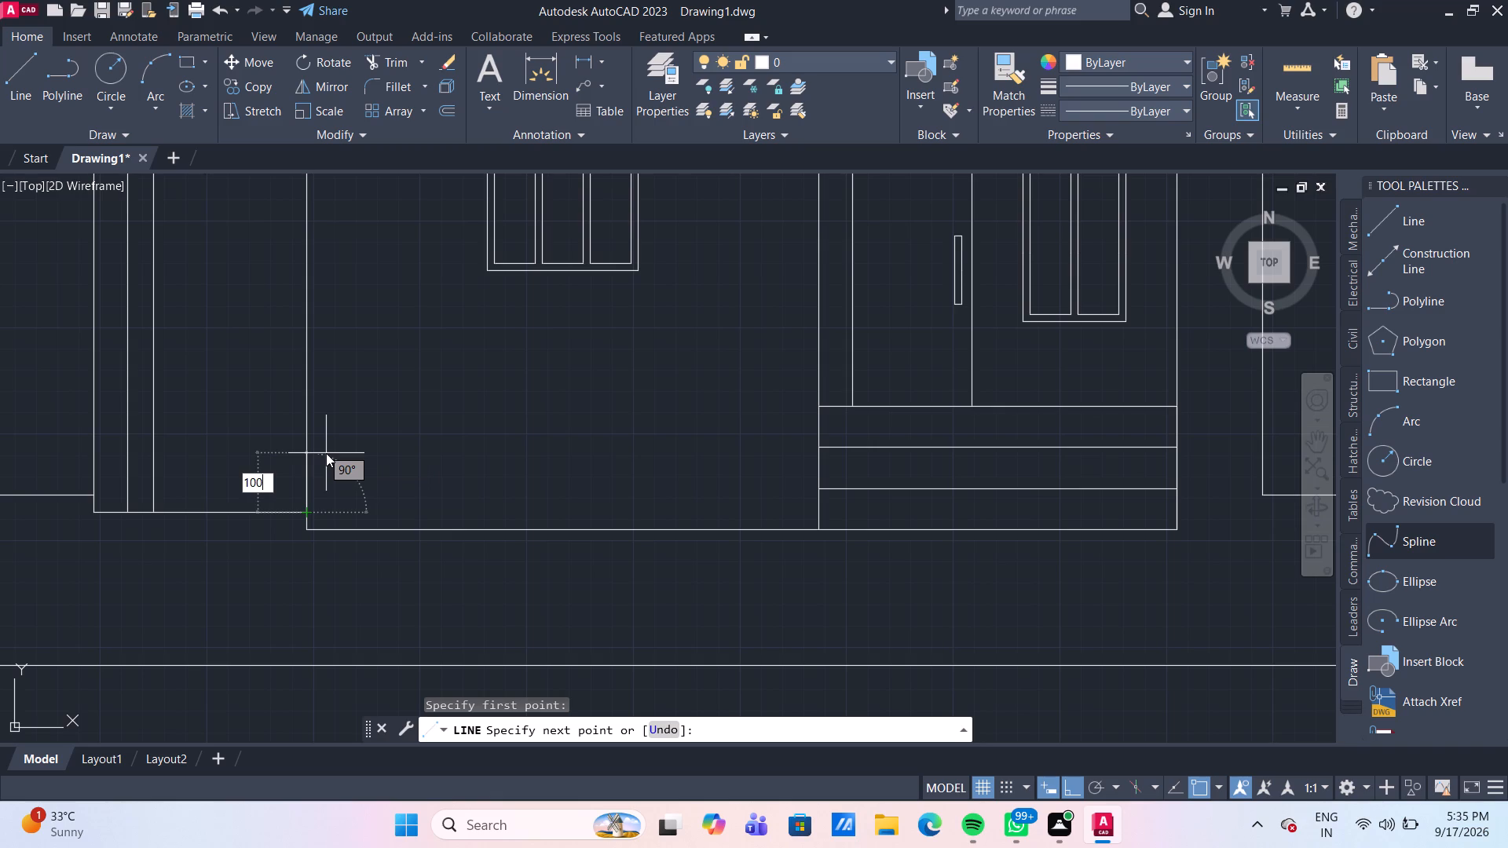
key(Return)
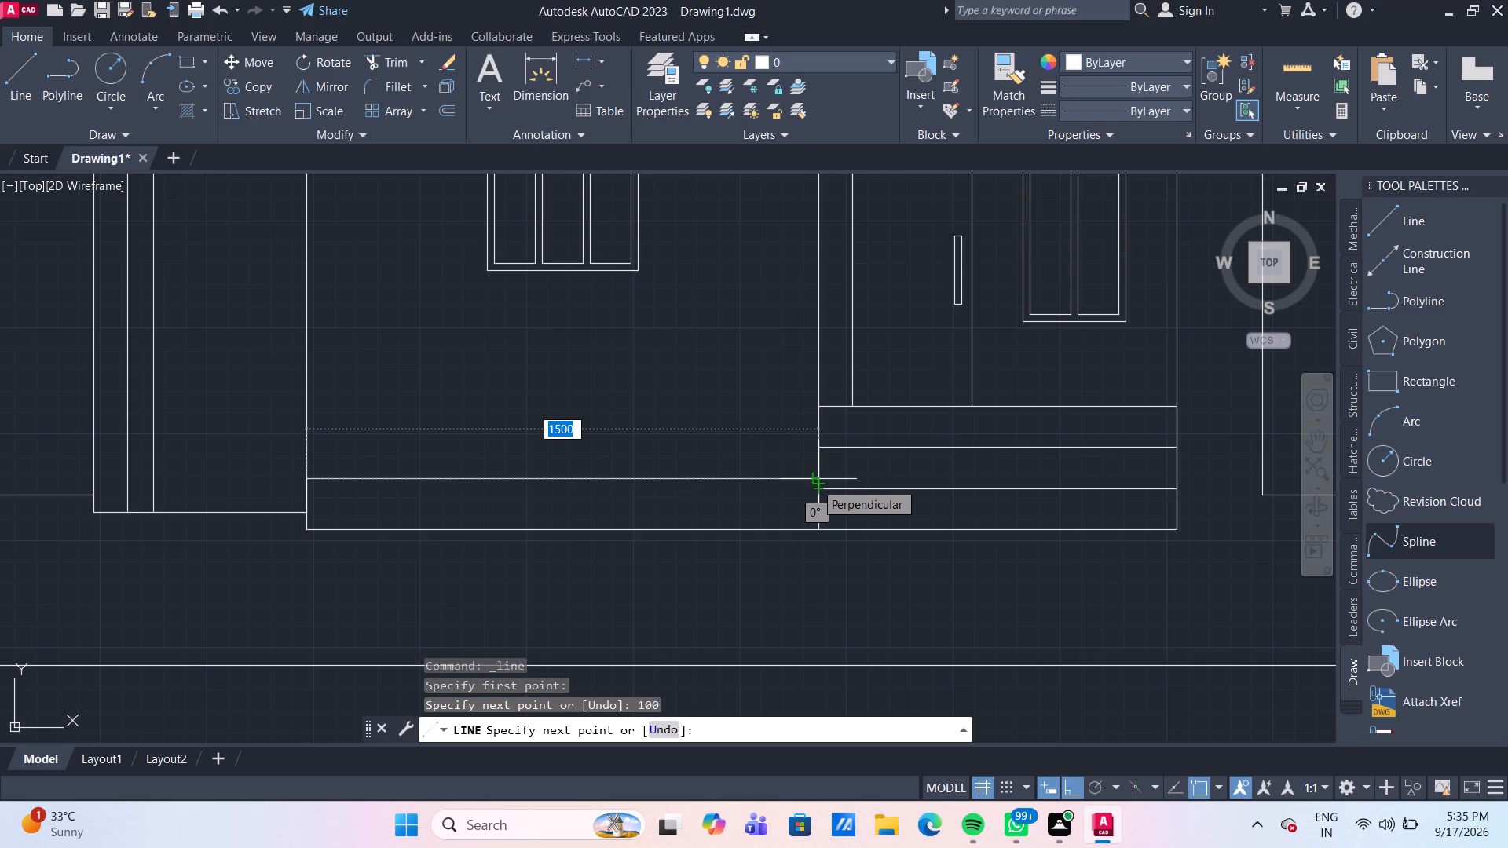
click(814, 482)
key(Return)
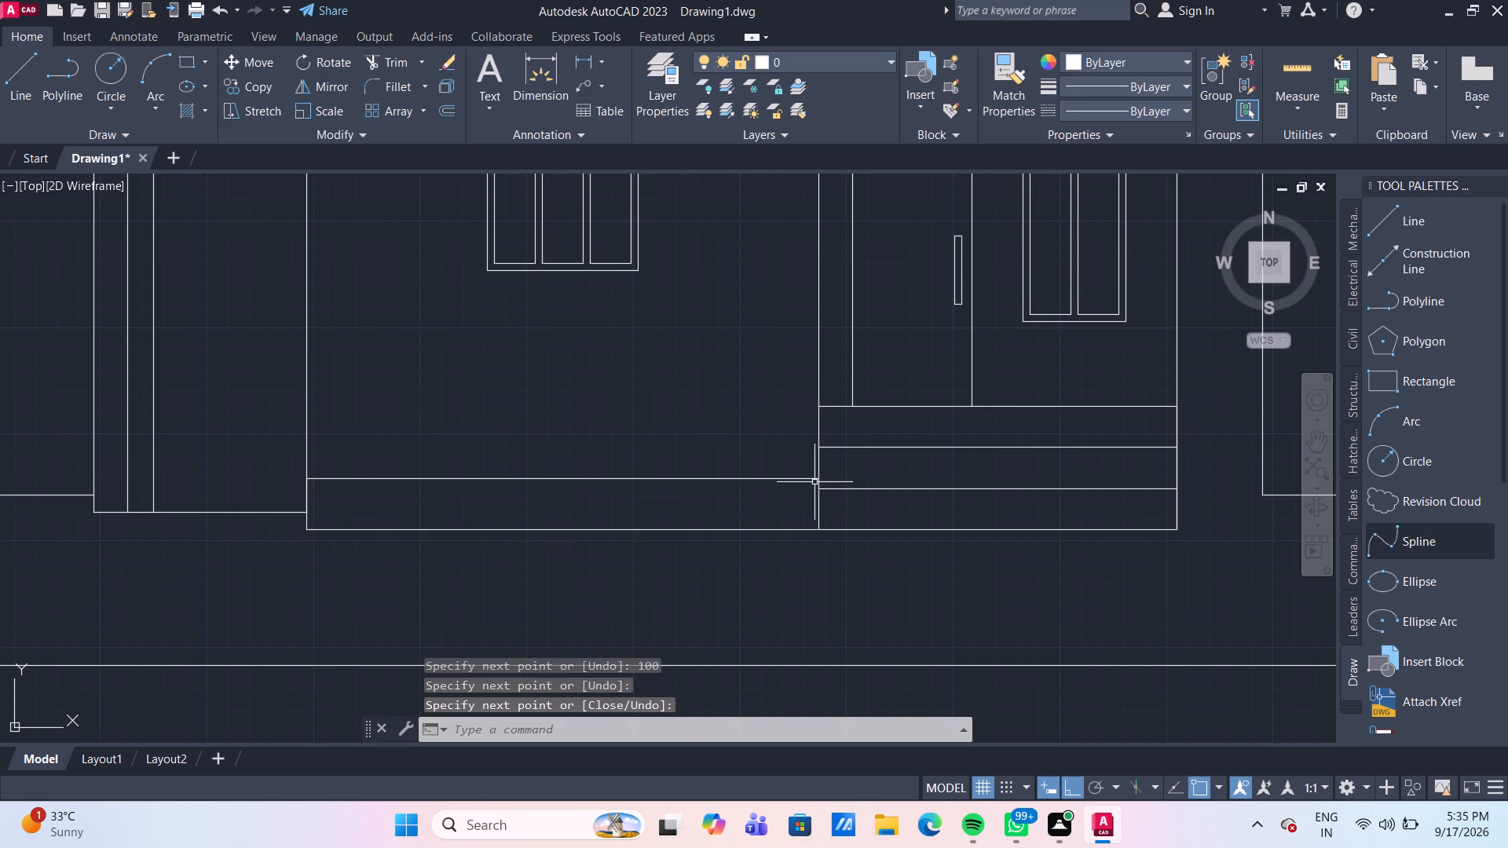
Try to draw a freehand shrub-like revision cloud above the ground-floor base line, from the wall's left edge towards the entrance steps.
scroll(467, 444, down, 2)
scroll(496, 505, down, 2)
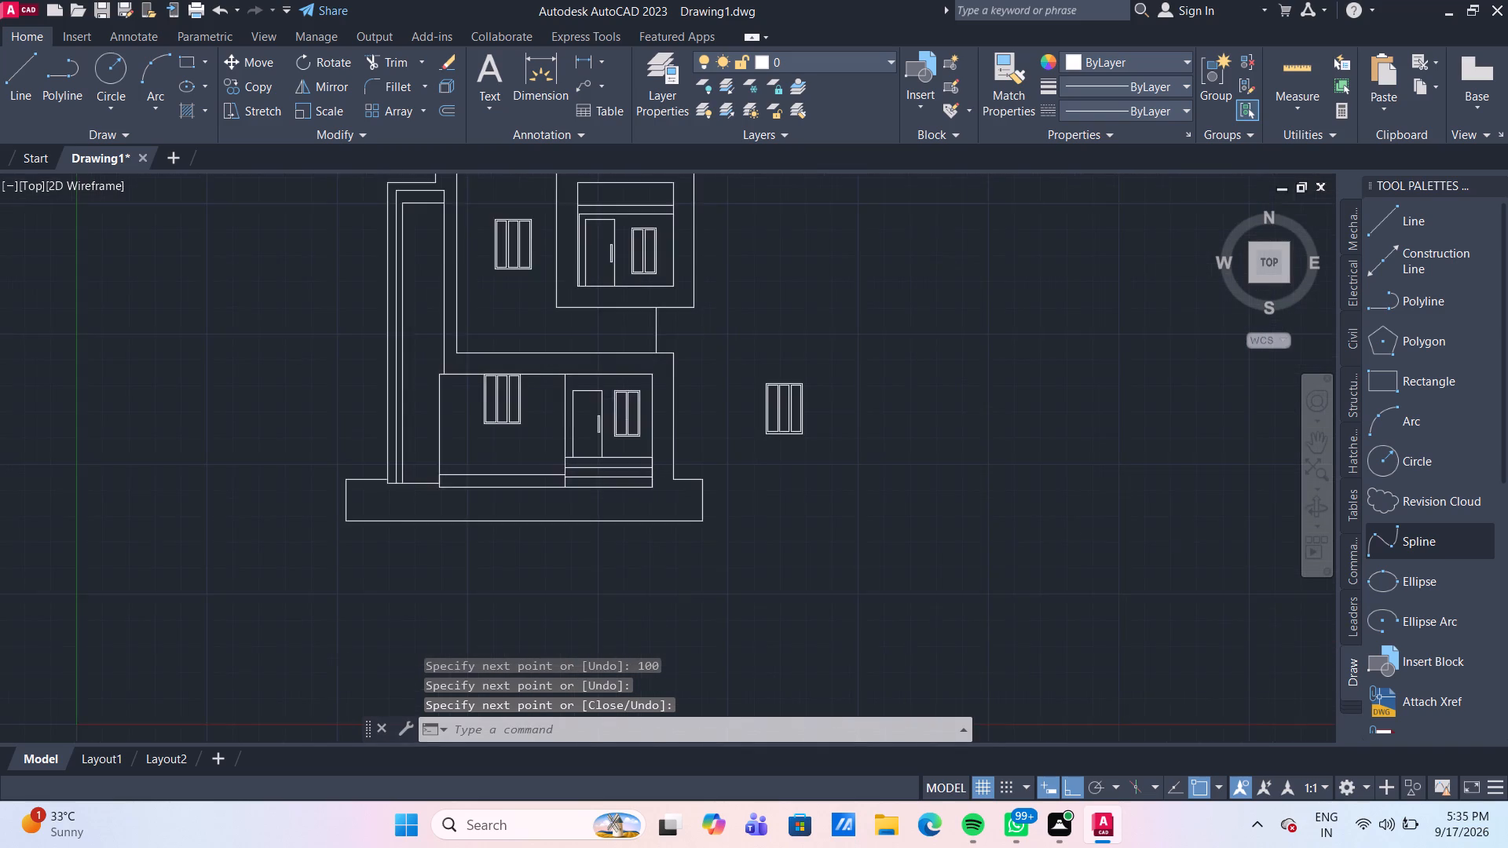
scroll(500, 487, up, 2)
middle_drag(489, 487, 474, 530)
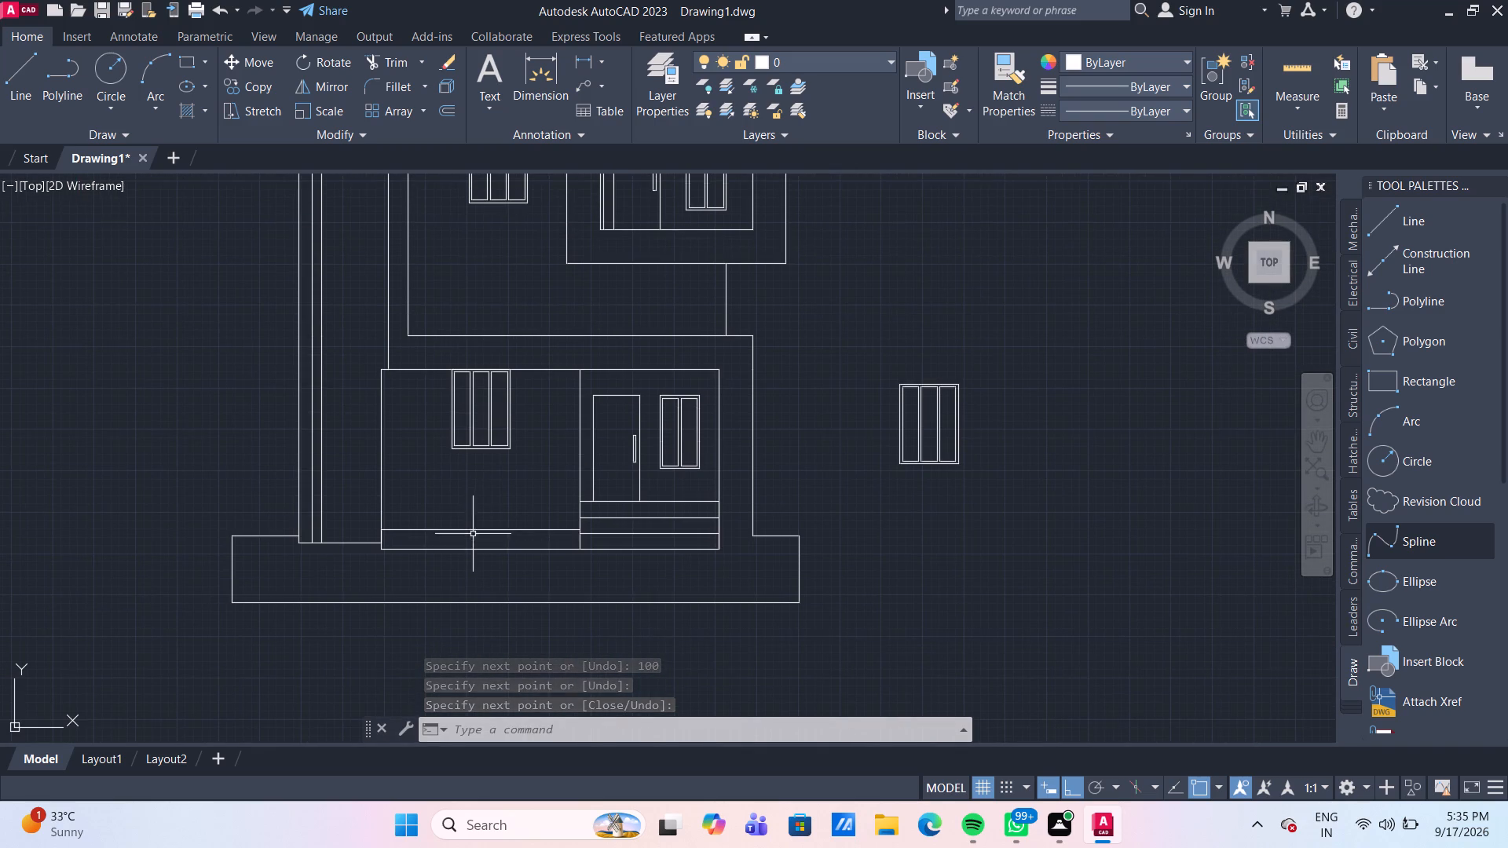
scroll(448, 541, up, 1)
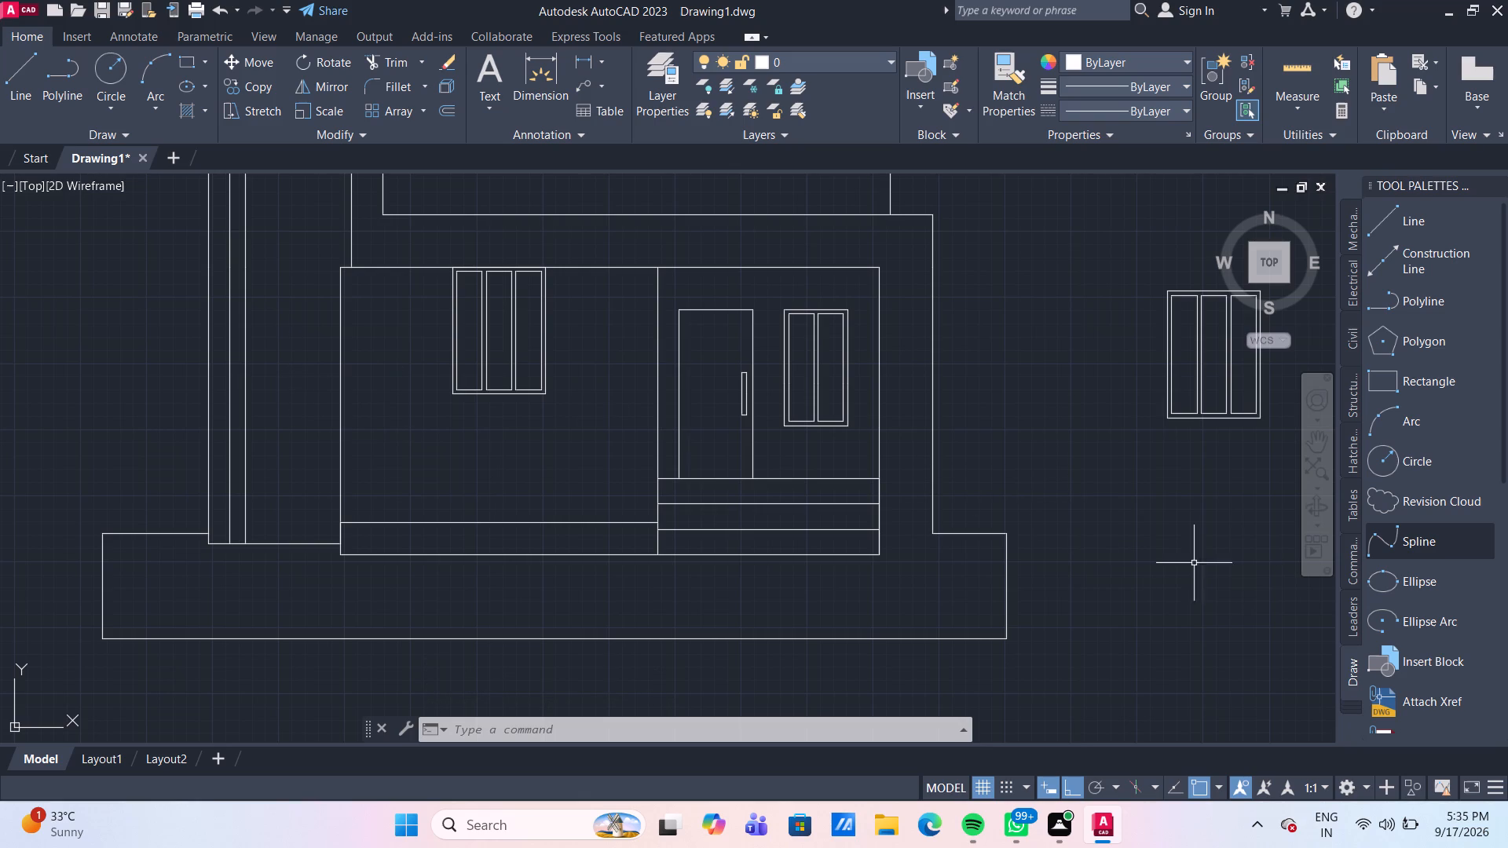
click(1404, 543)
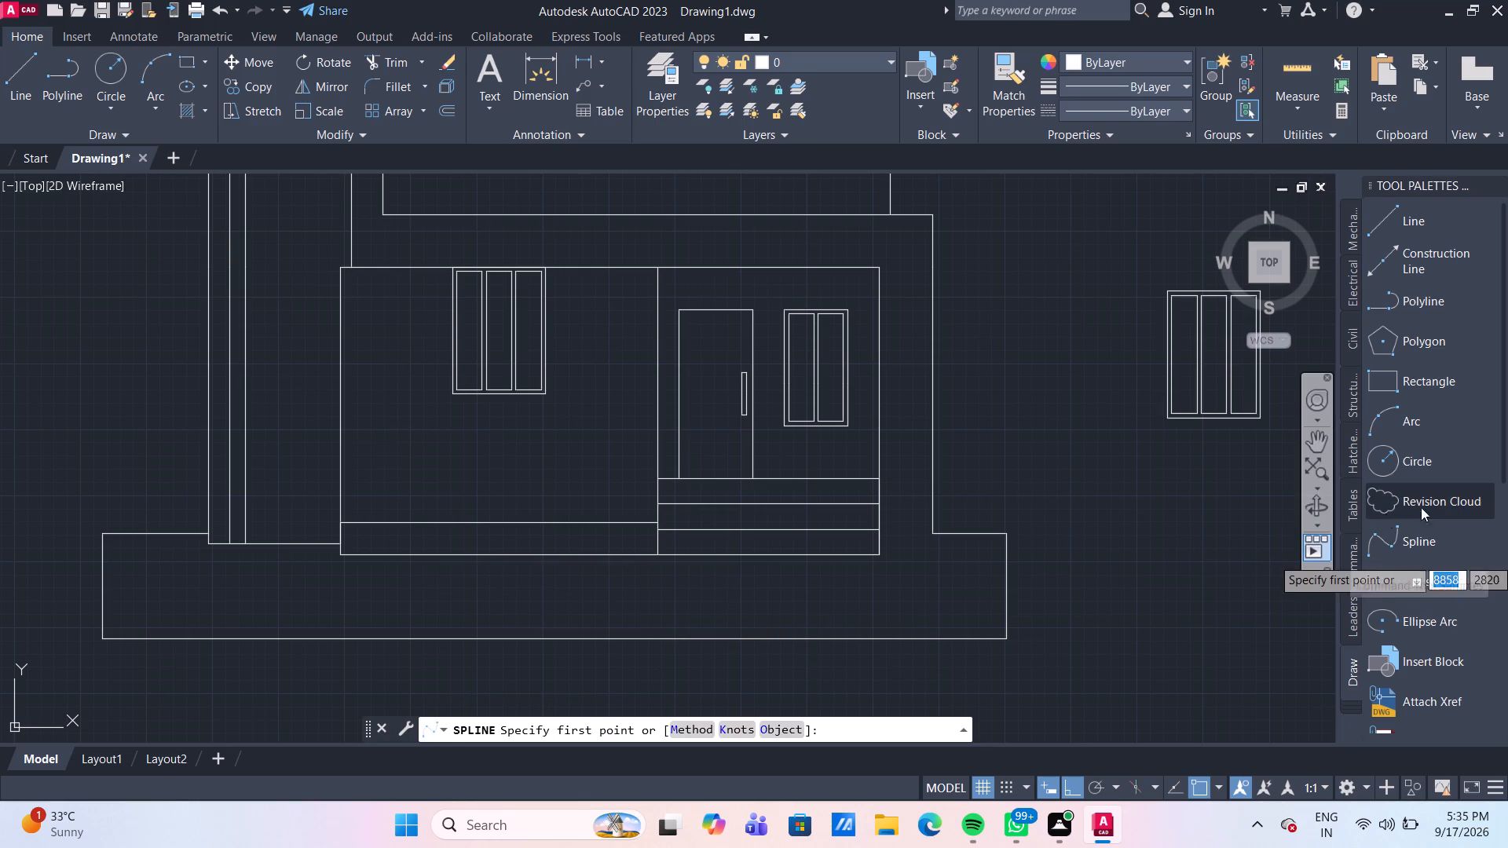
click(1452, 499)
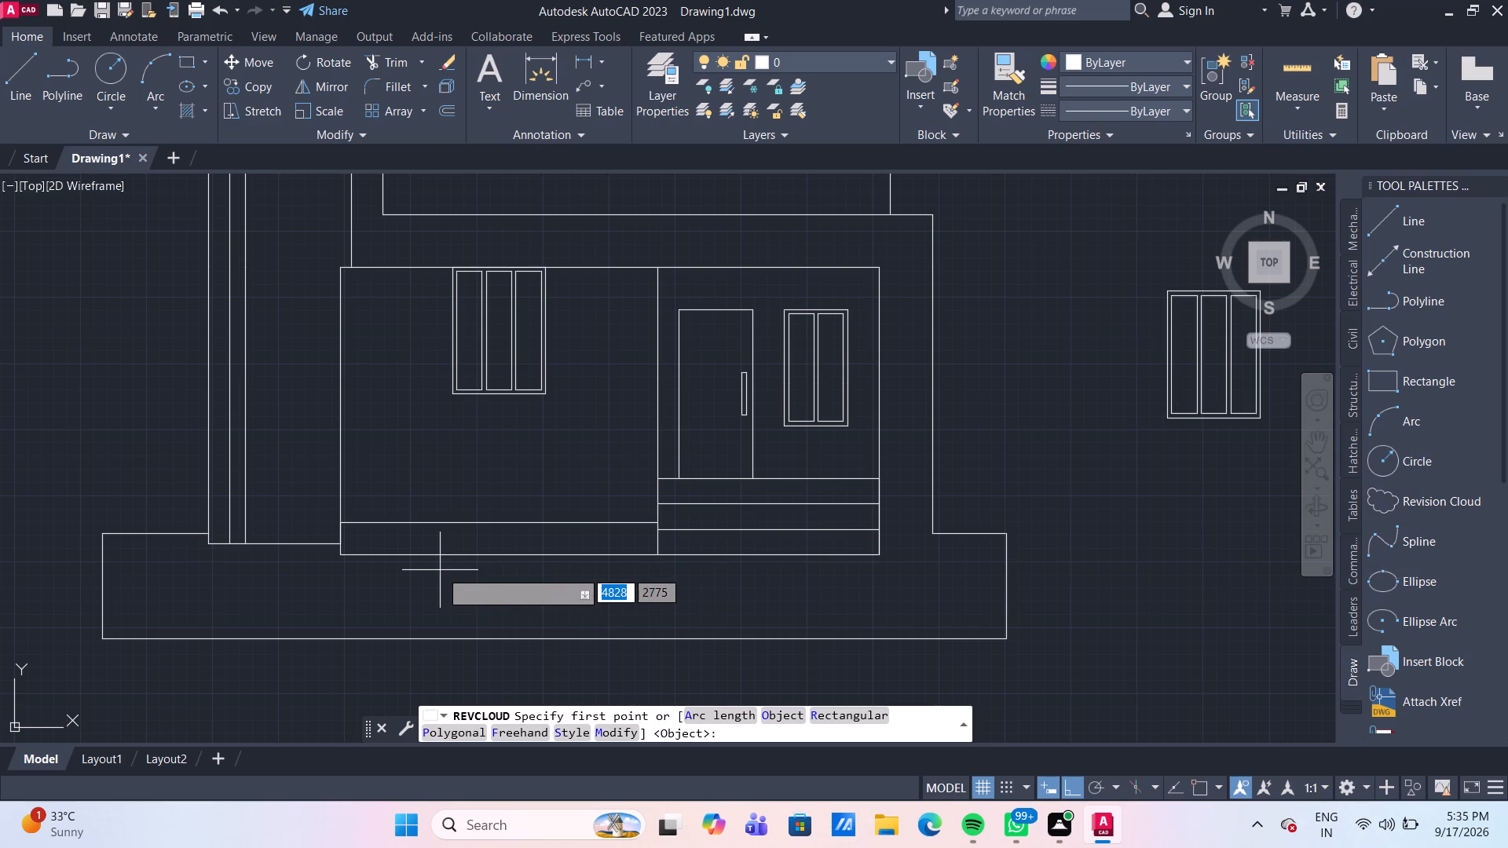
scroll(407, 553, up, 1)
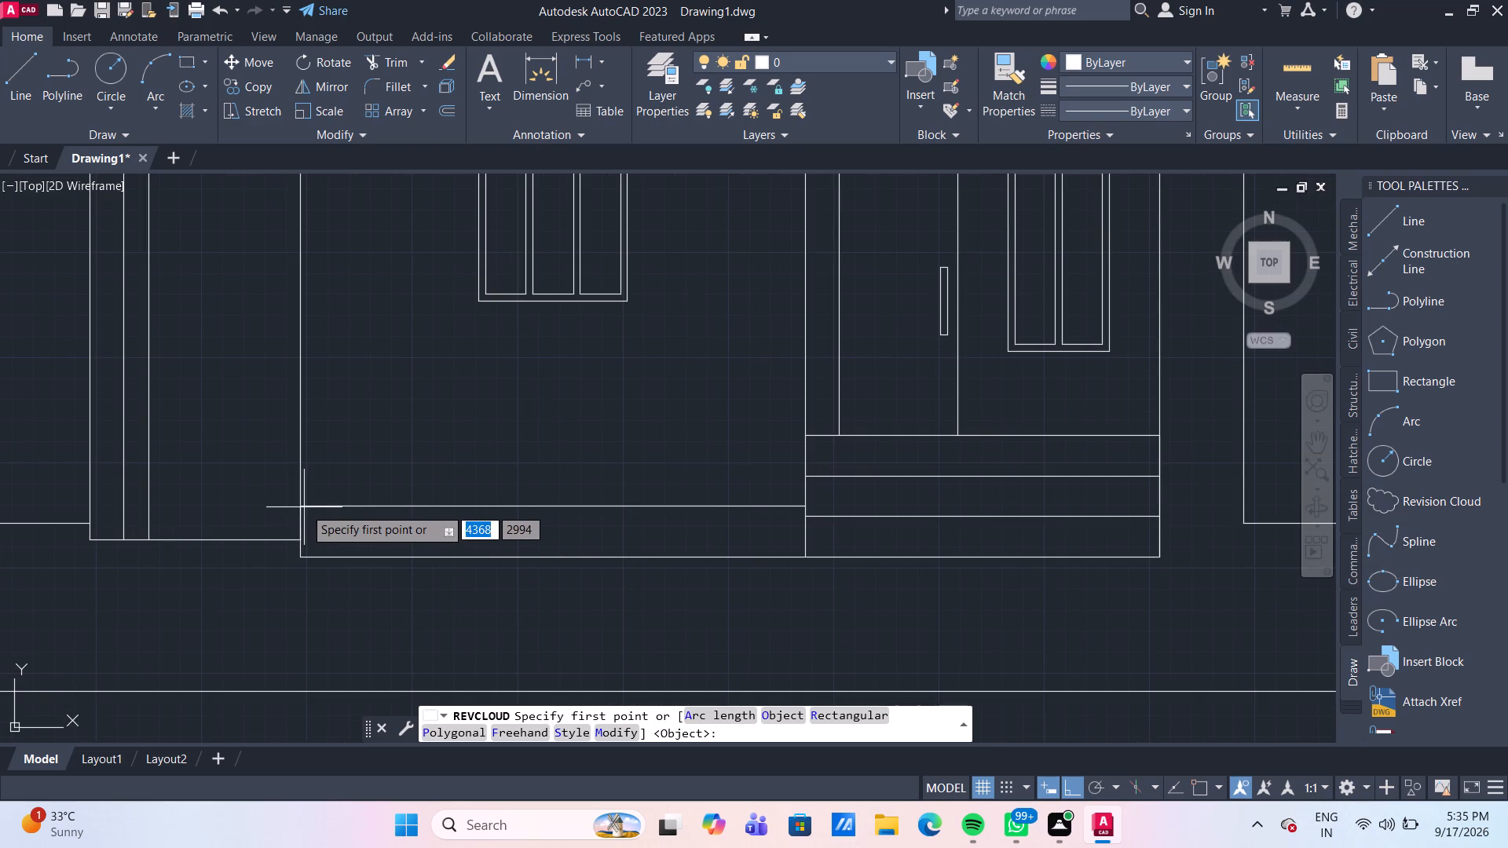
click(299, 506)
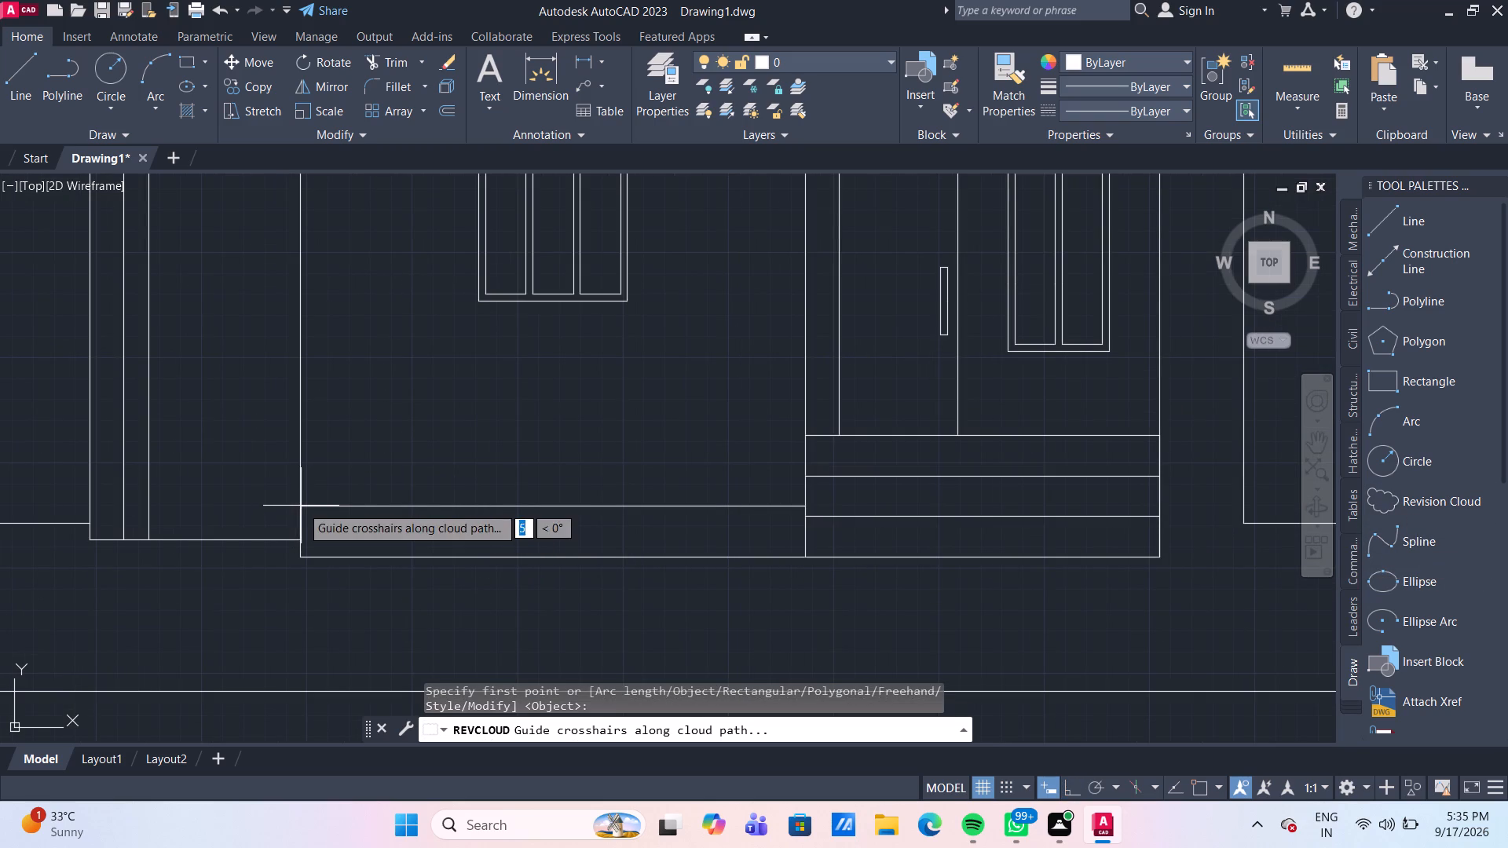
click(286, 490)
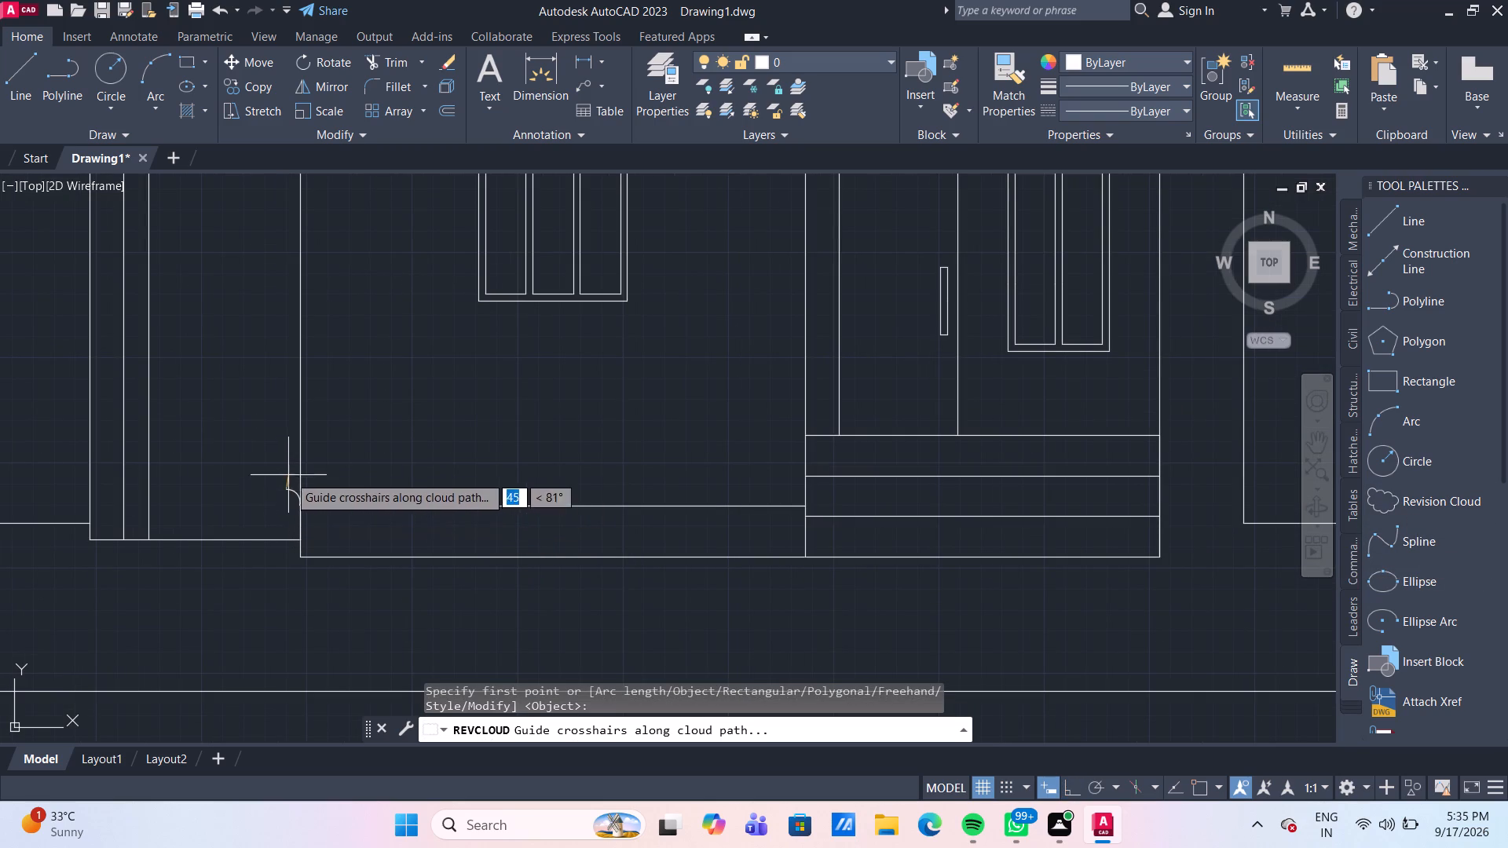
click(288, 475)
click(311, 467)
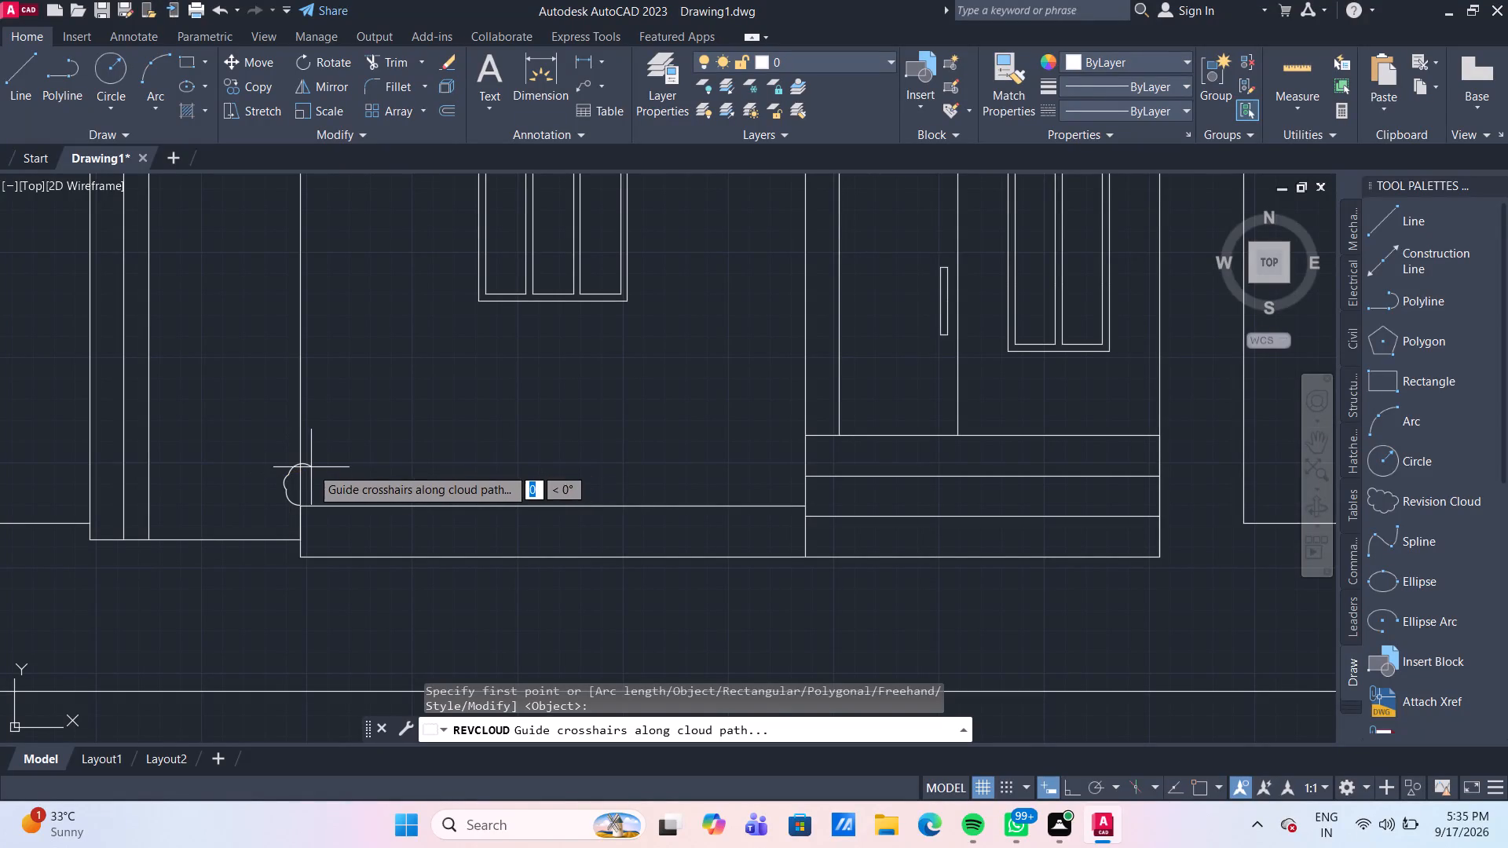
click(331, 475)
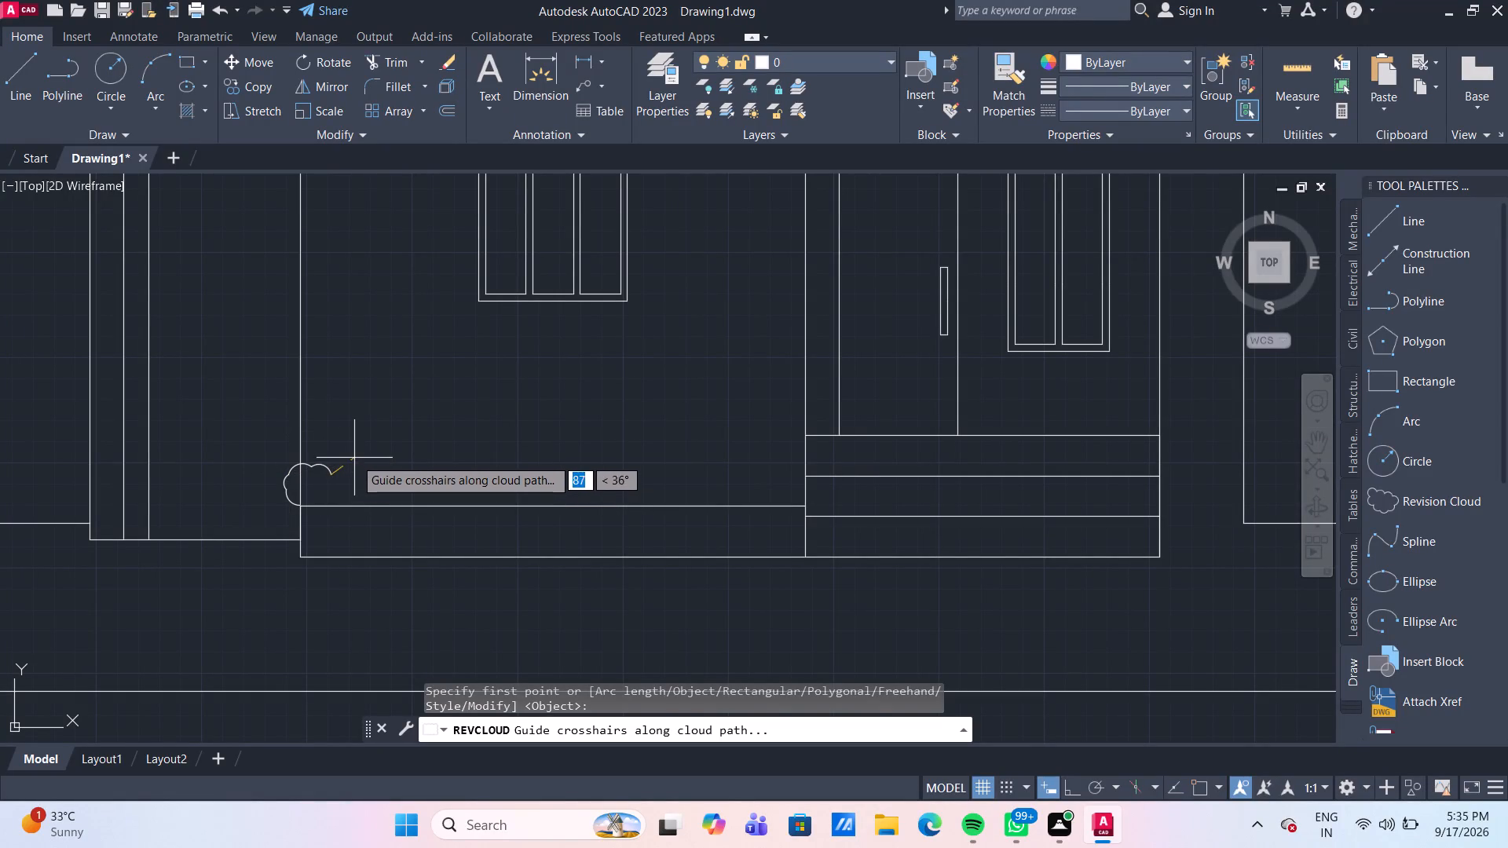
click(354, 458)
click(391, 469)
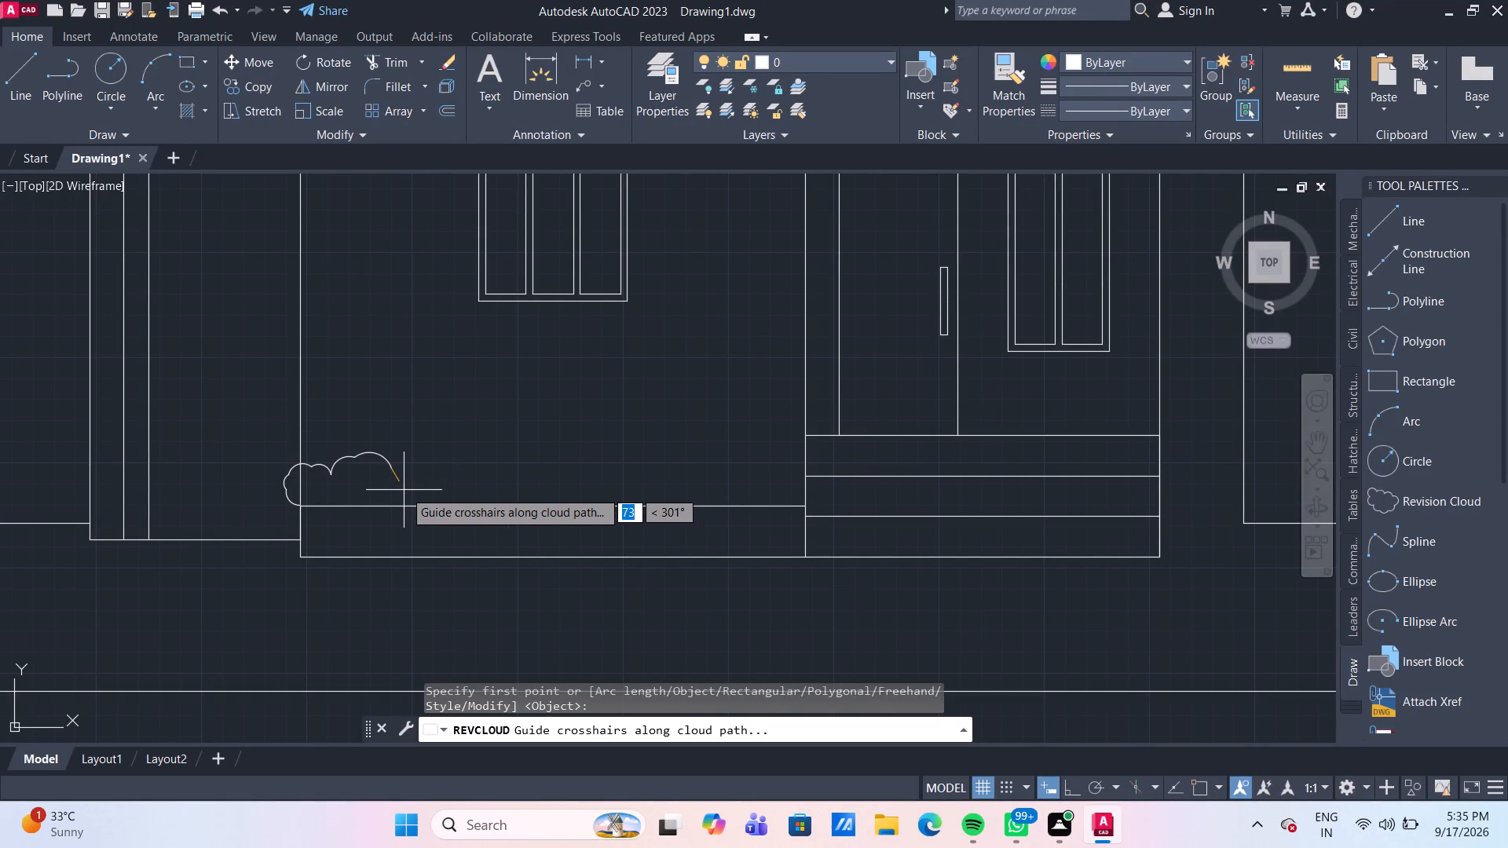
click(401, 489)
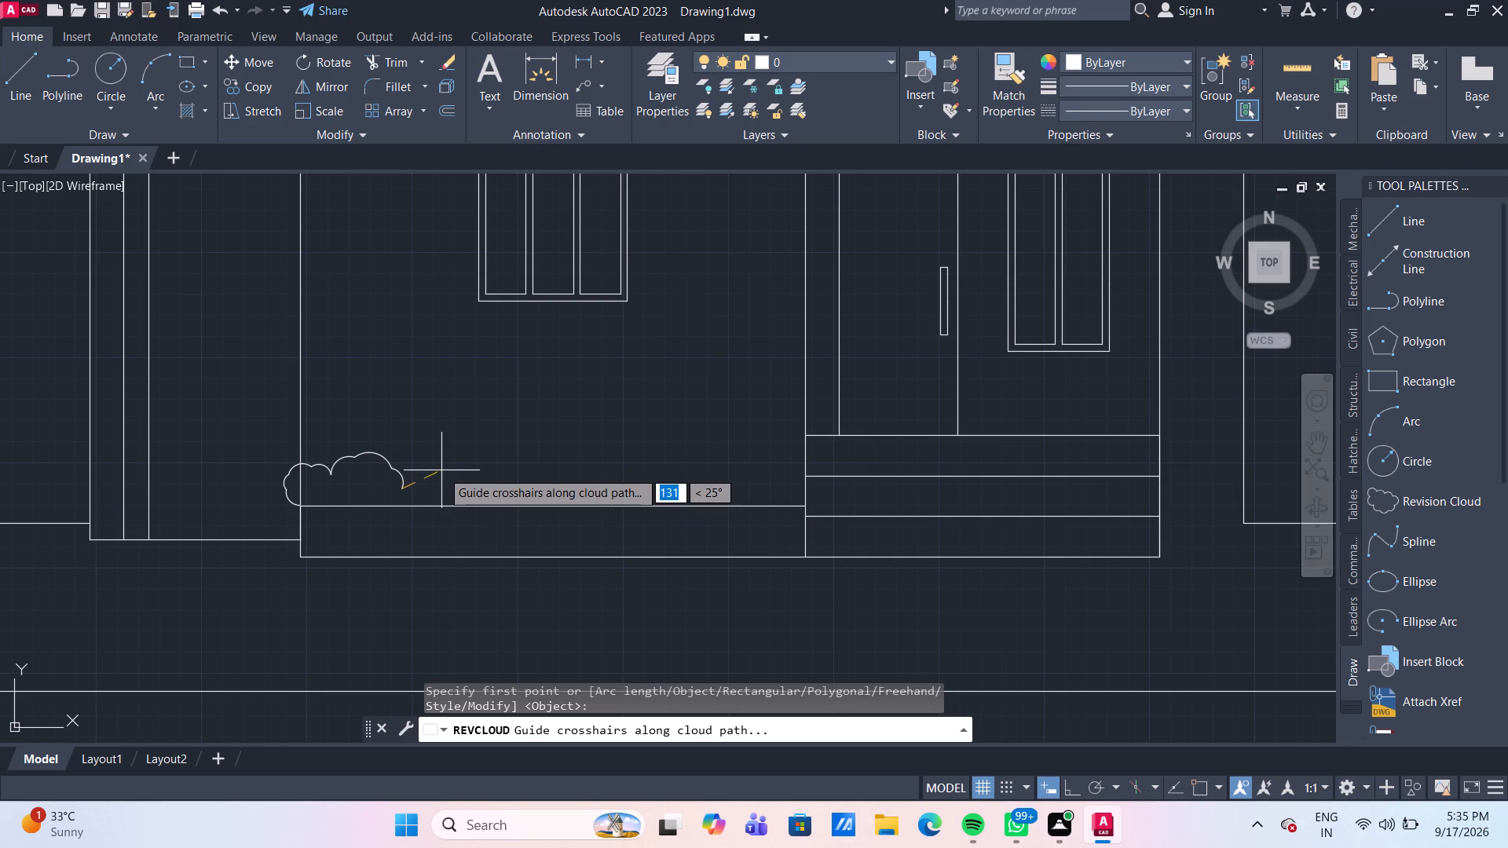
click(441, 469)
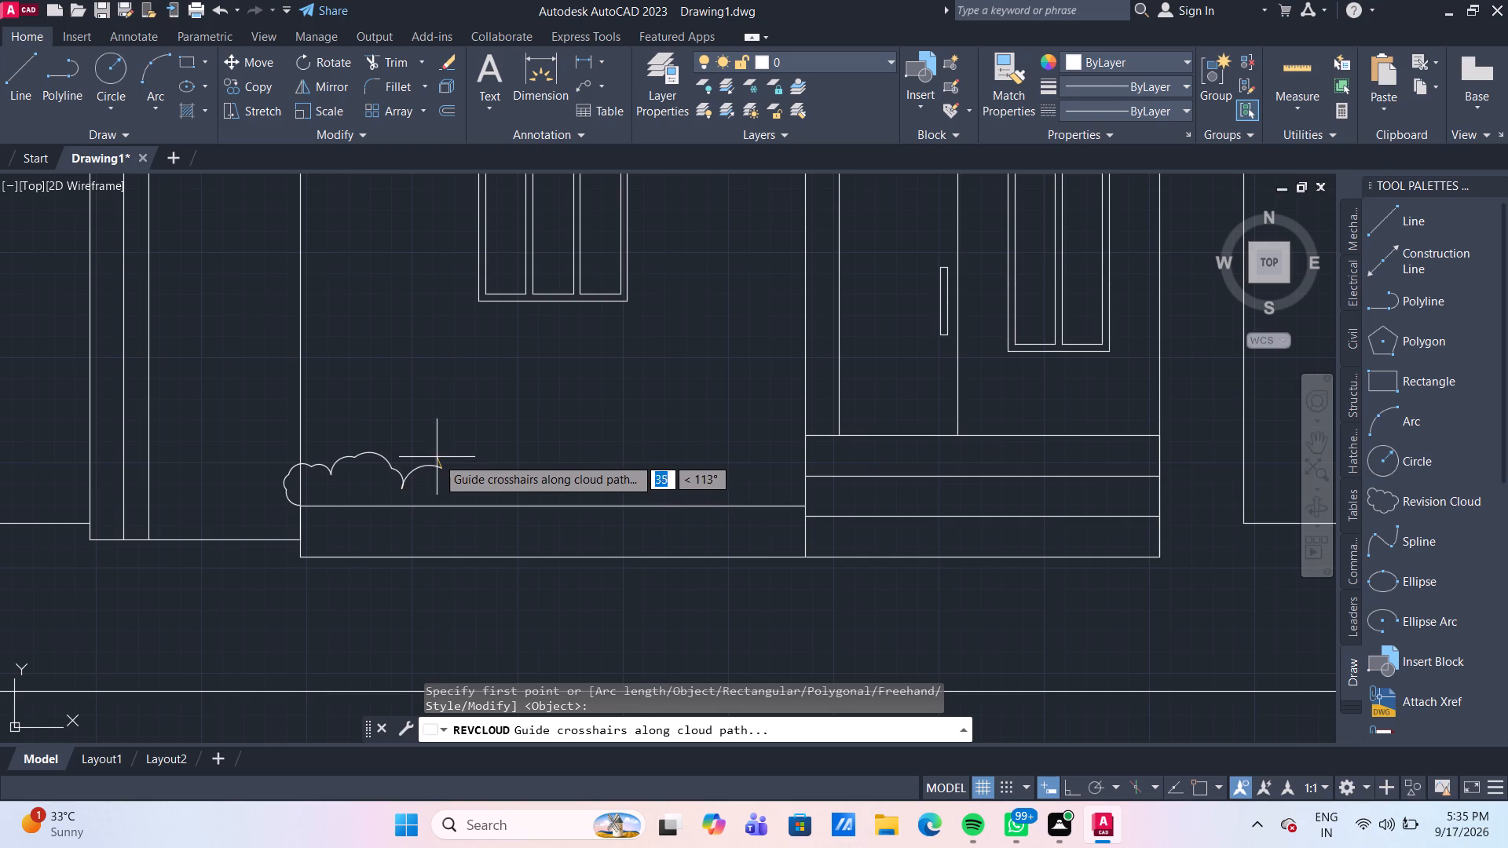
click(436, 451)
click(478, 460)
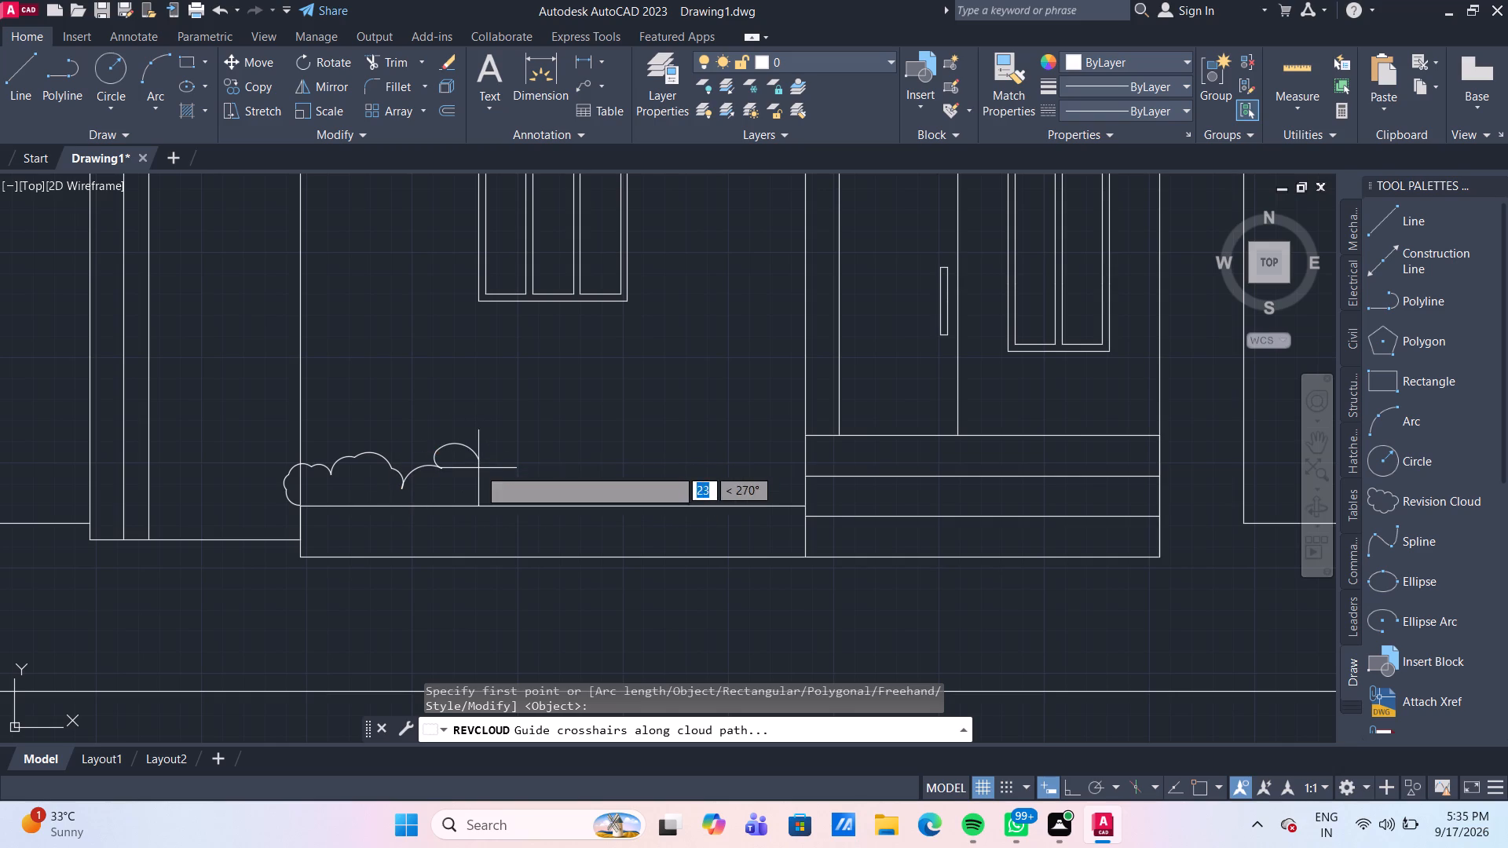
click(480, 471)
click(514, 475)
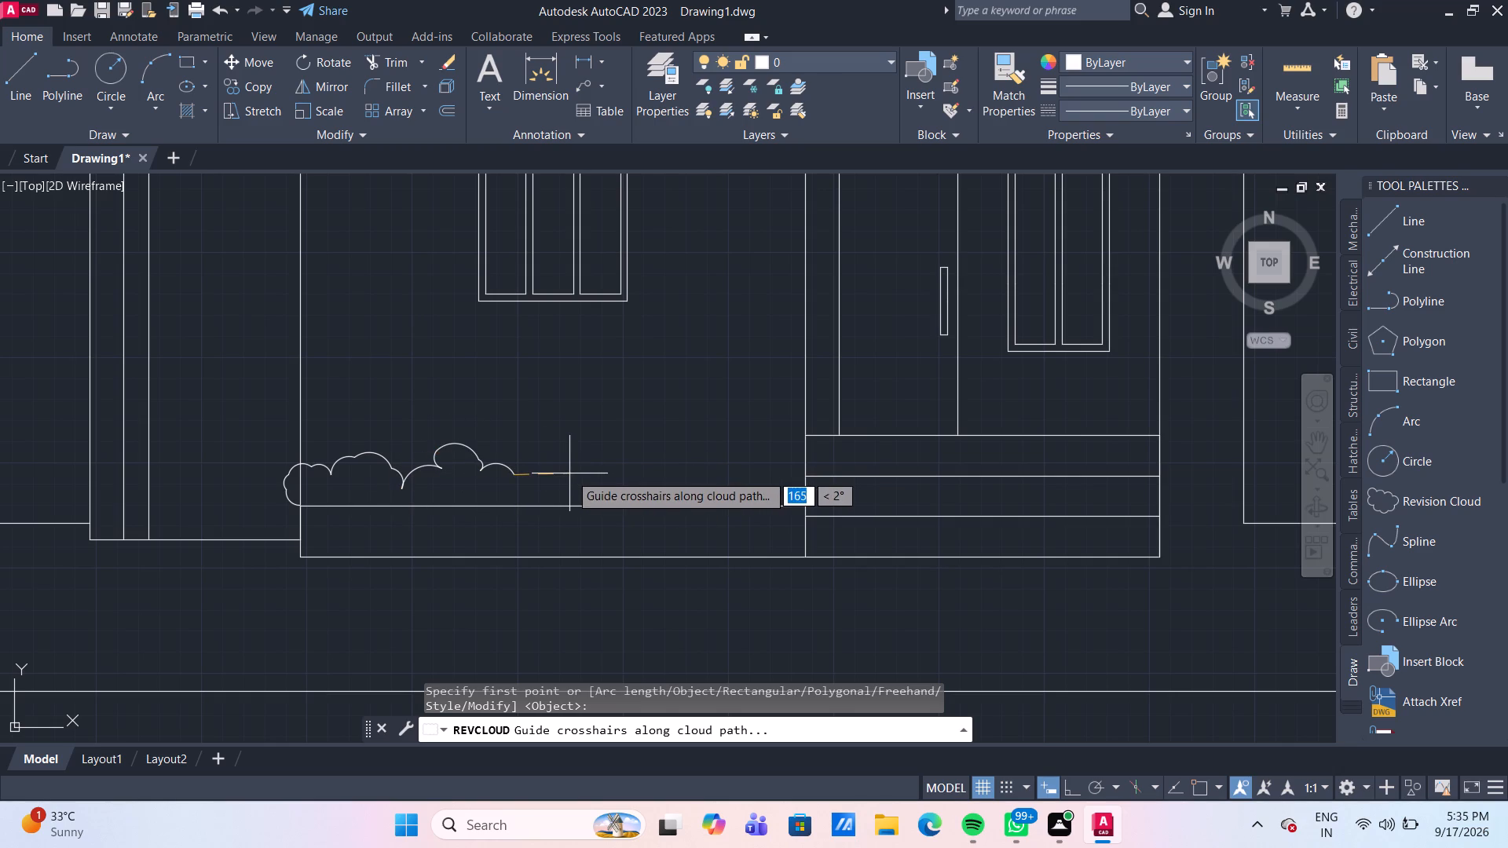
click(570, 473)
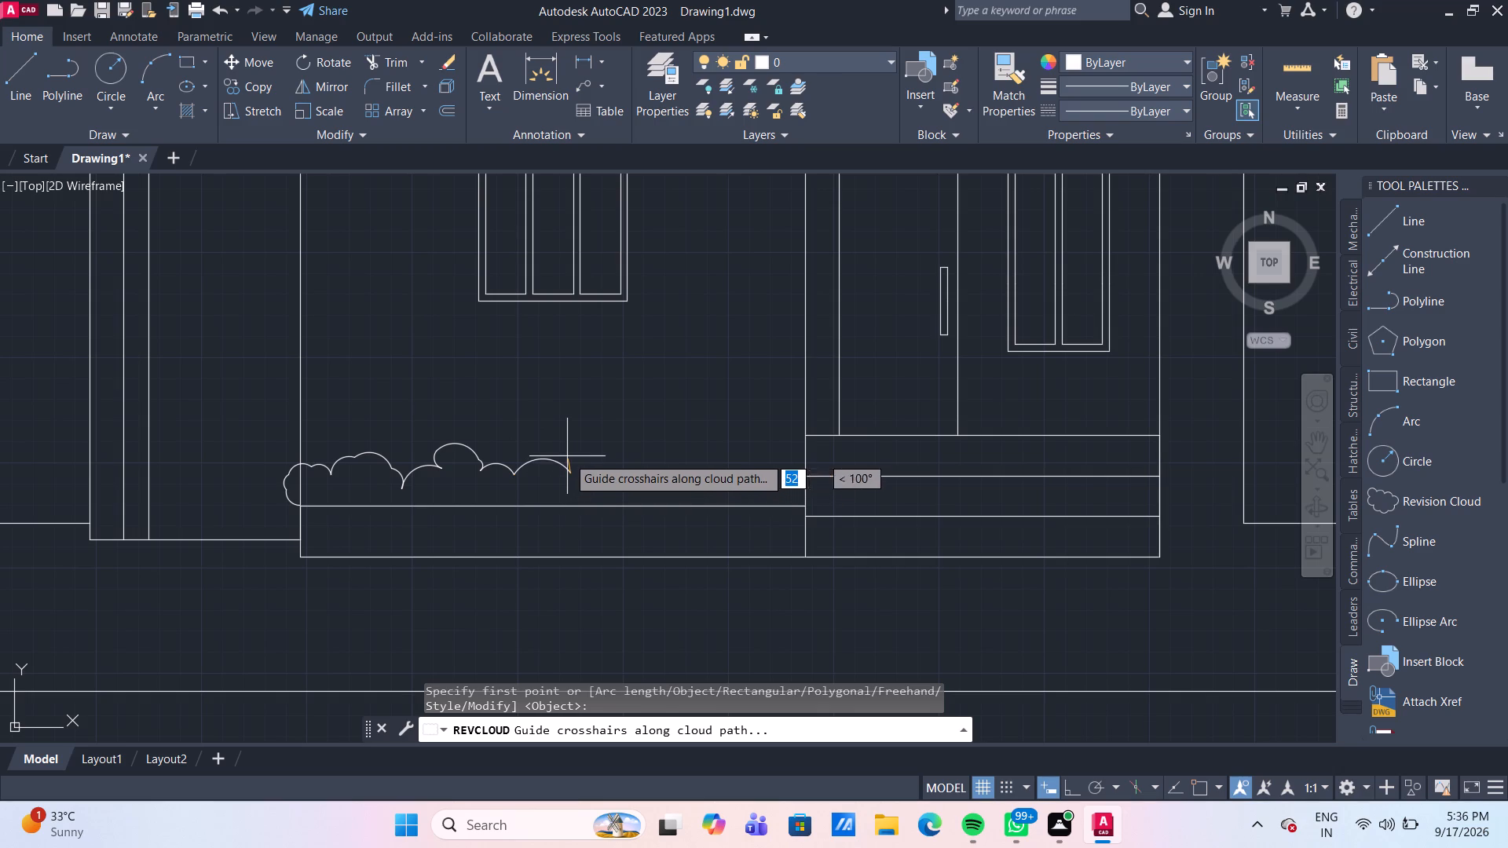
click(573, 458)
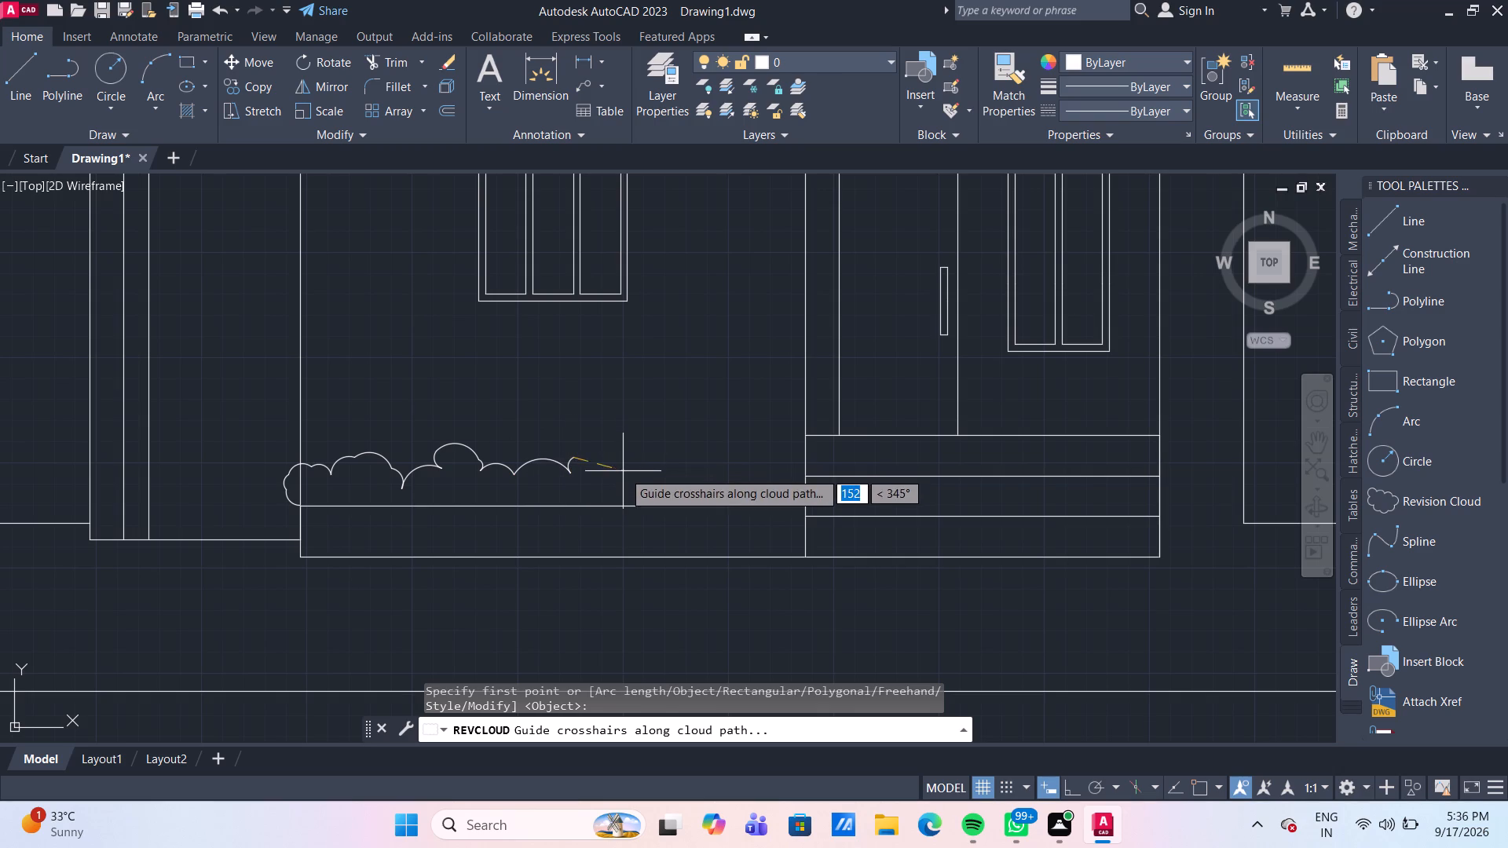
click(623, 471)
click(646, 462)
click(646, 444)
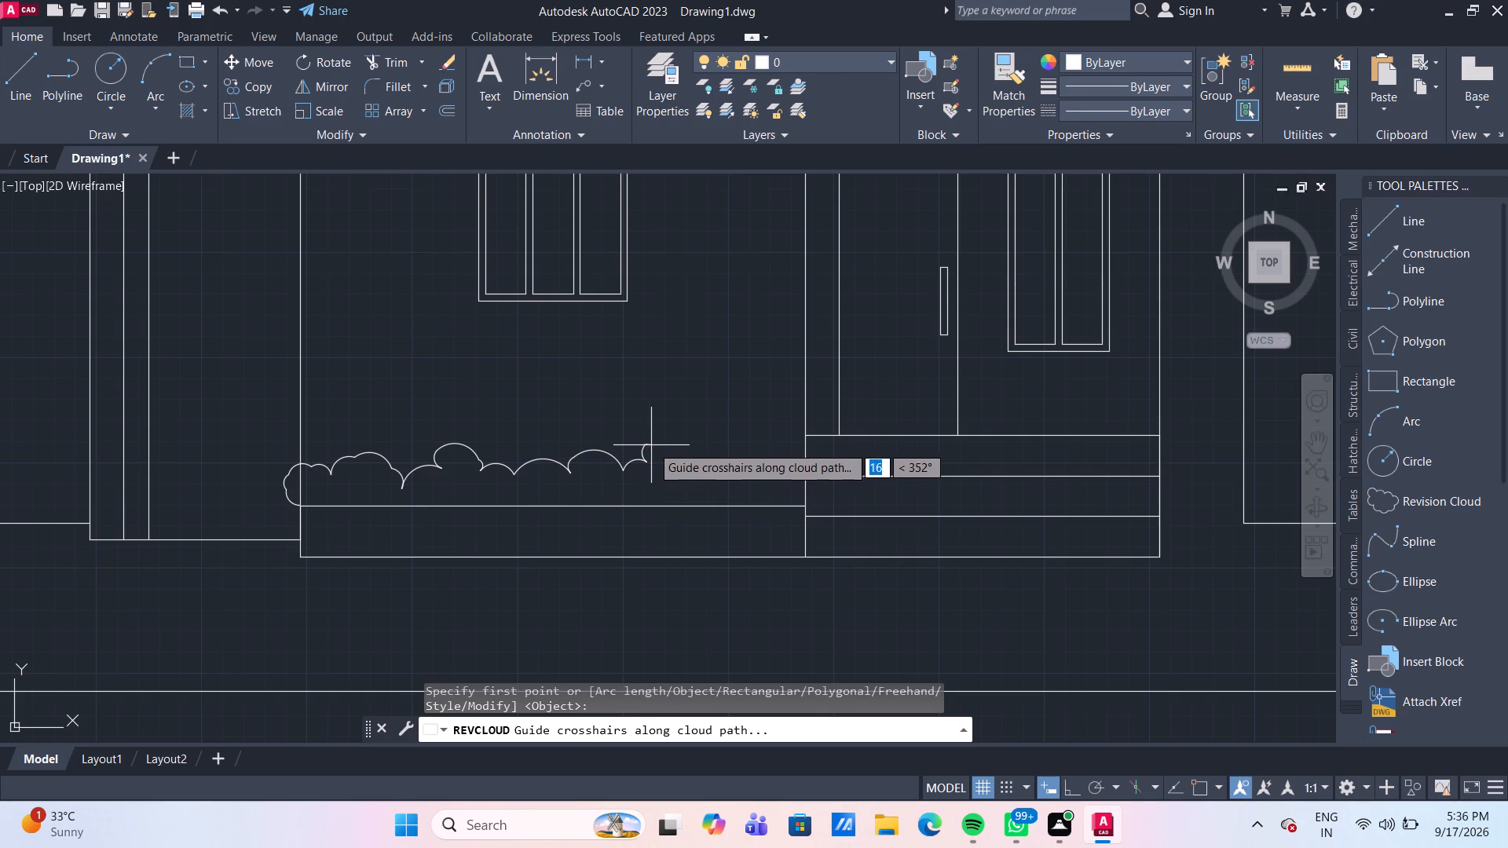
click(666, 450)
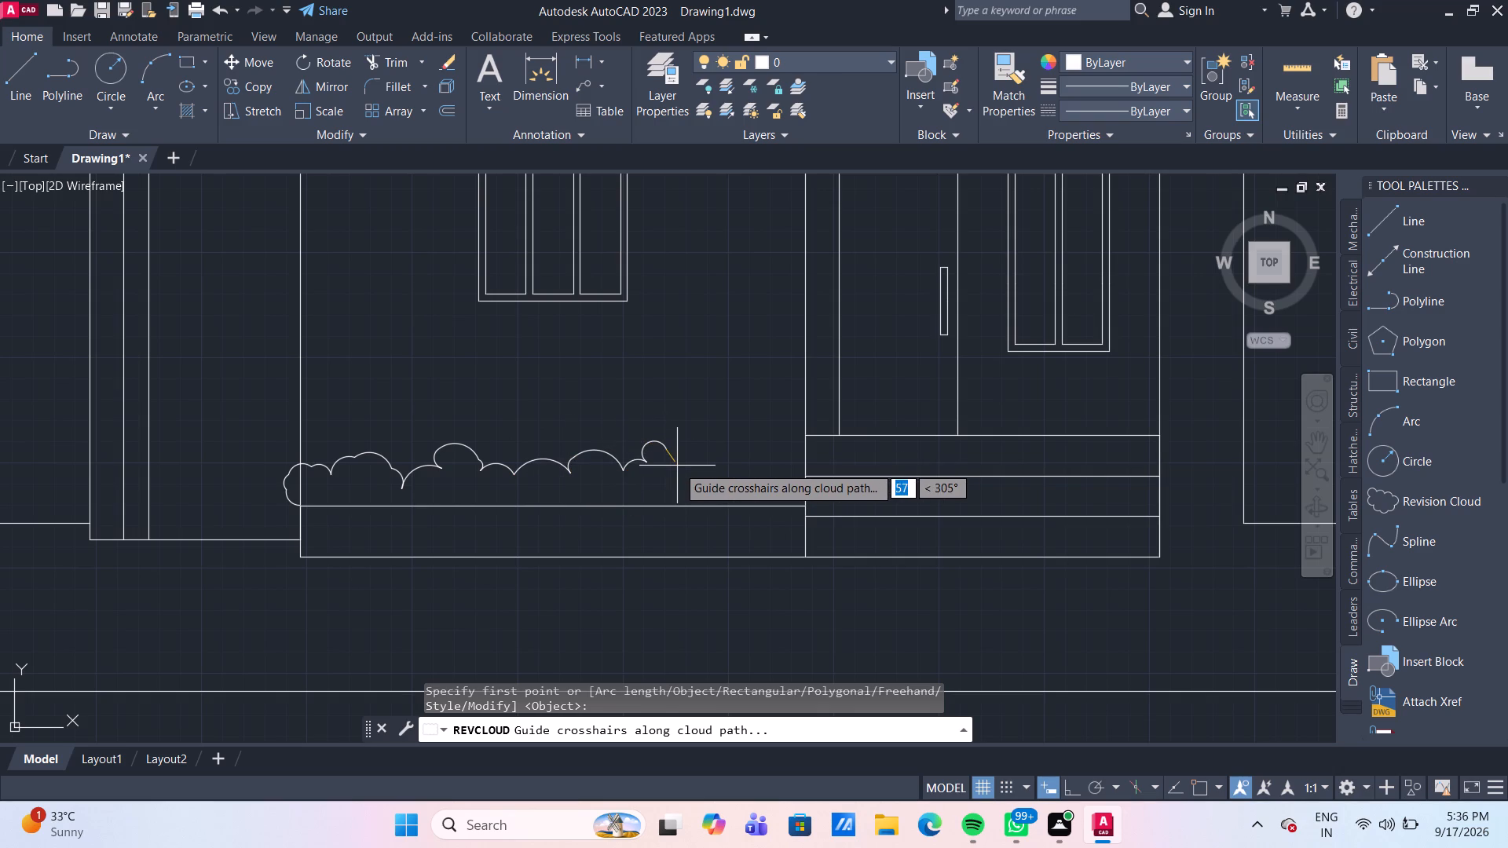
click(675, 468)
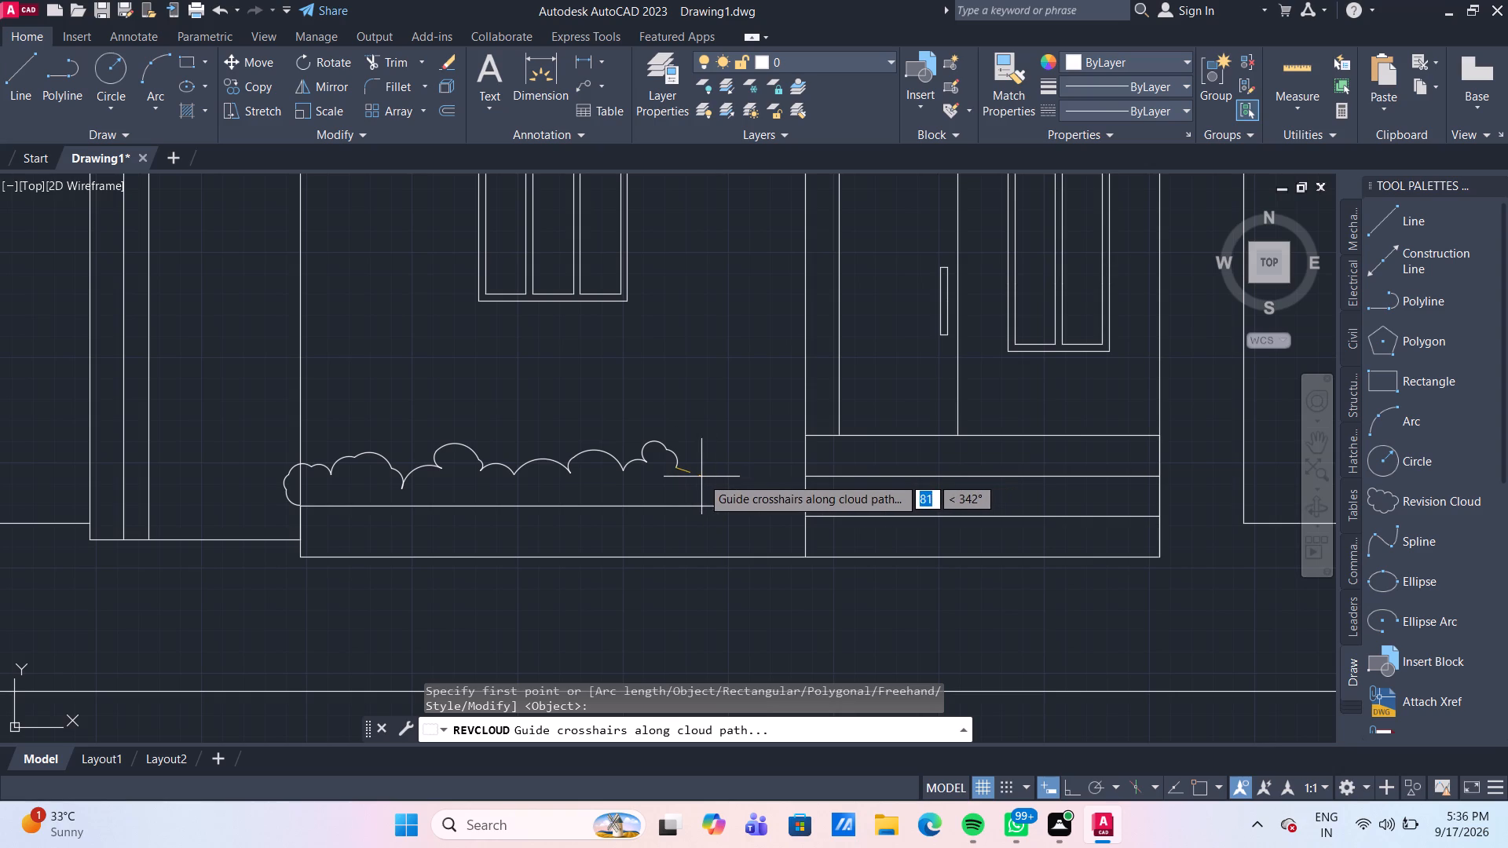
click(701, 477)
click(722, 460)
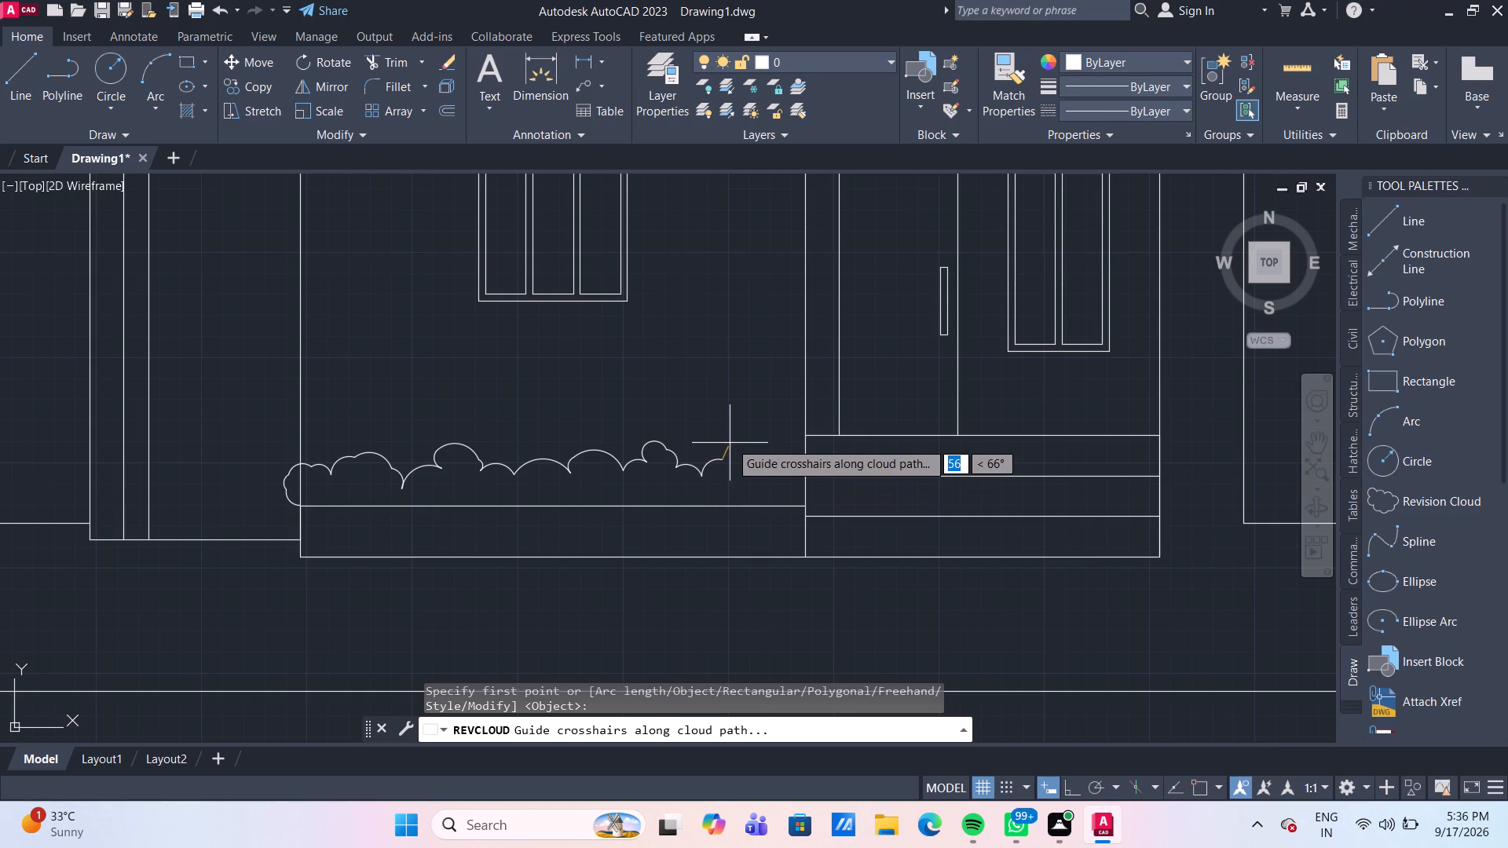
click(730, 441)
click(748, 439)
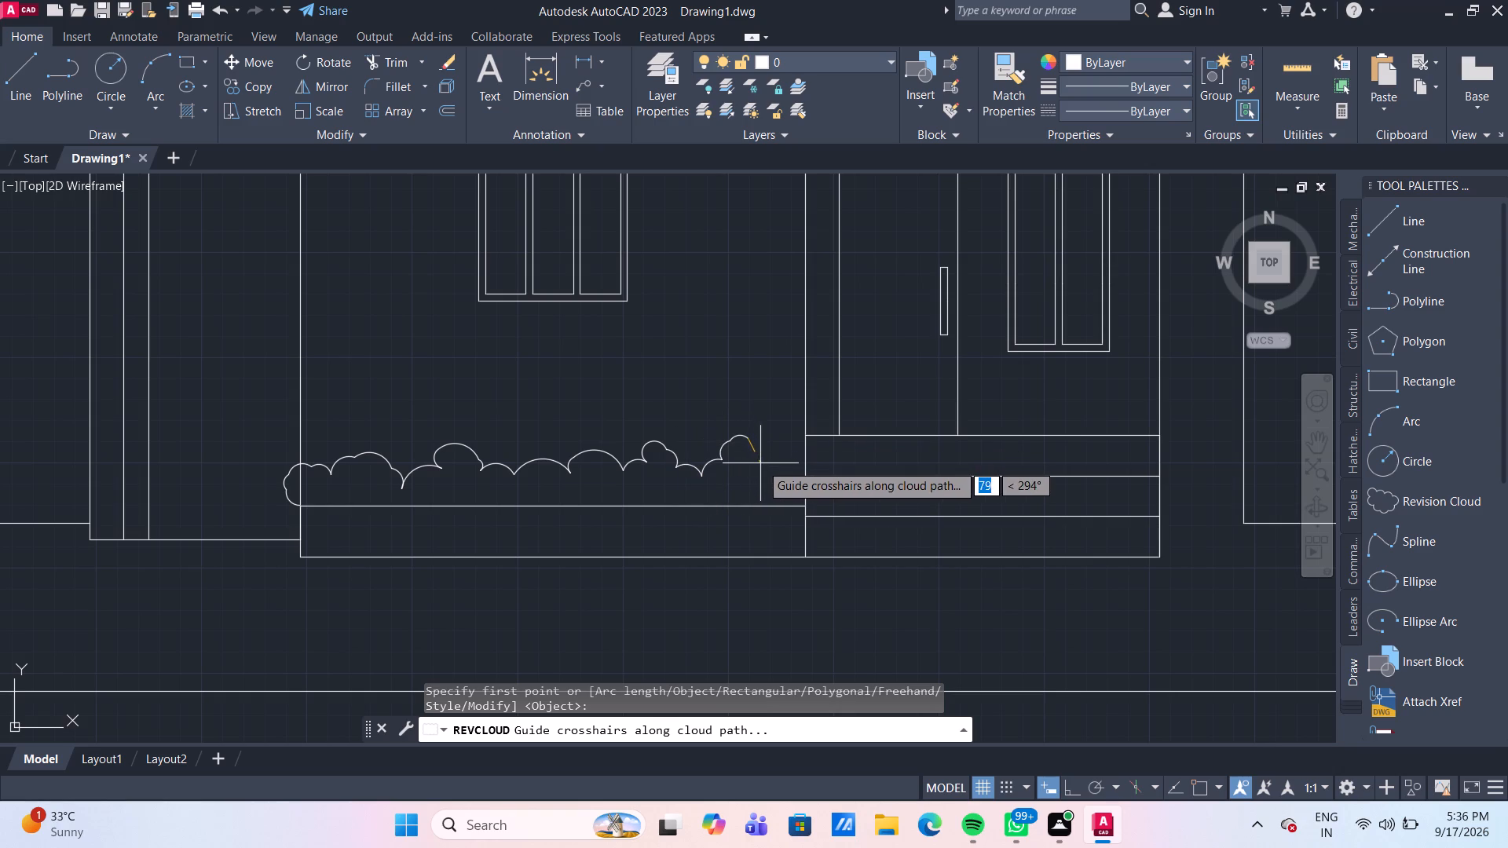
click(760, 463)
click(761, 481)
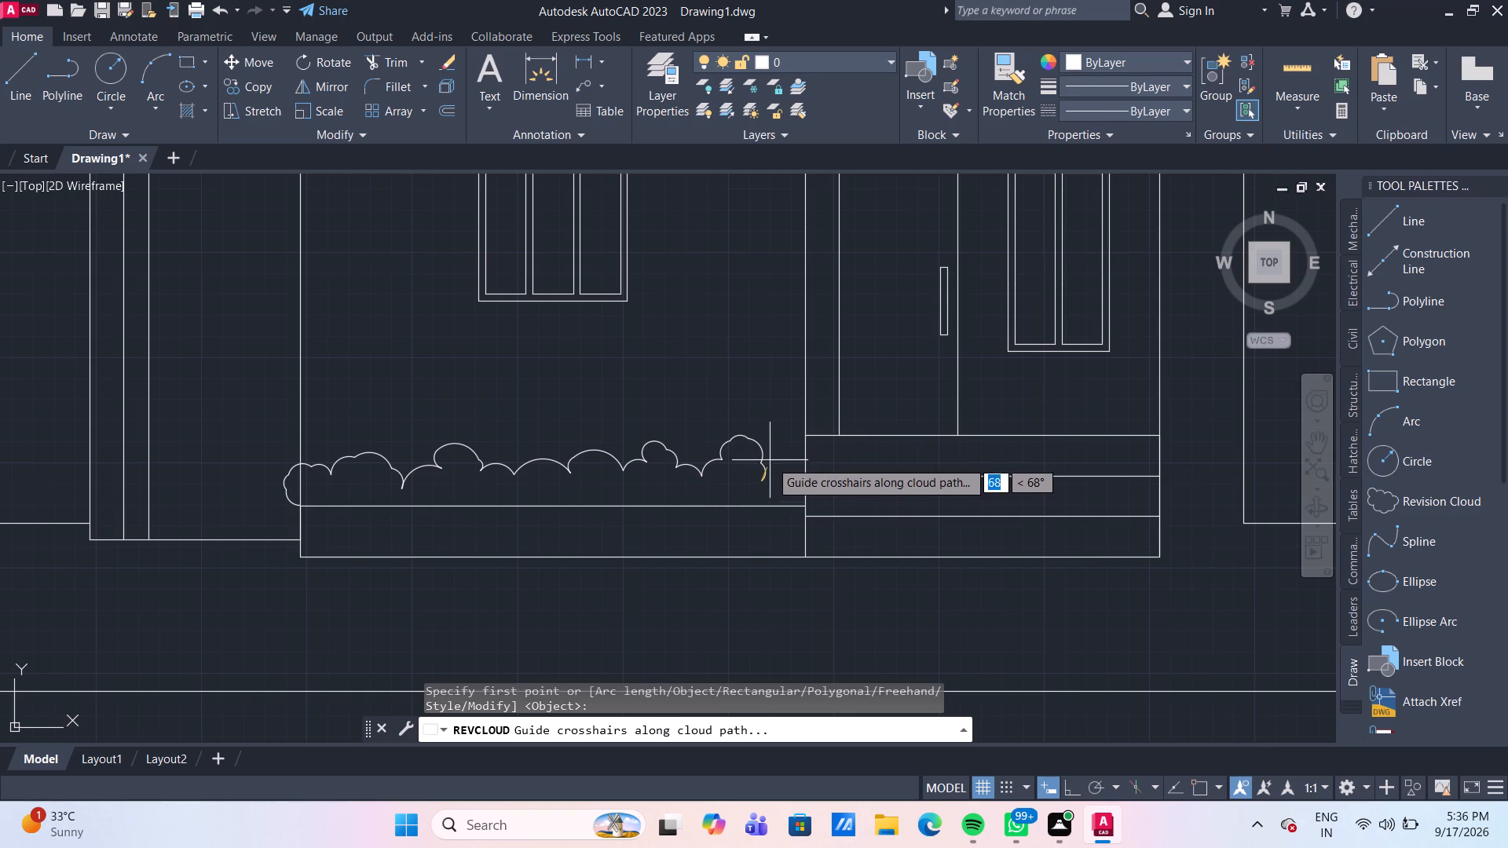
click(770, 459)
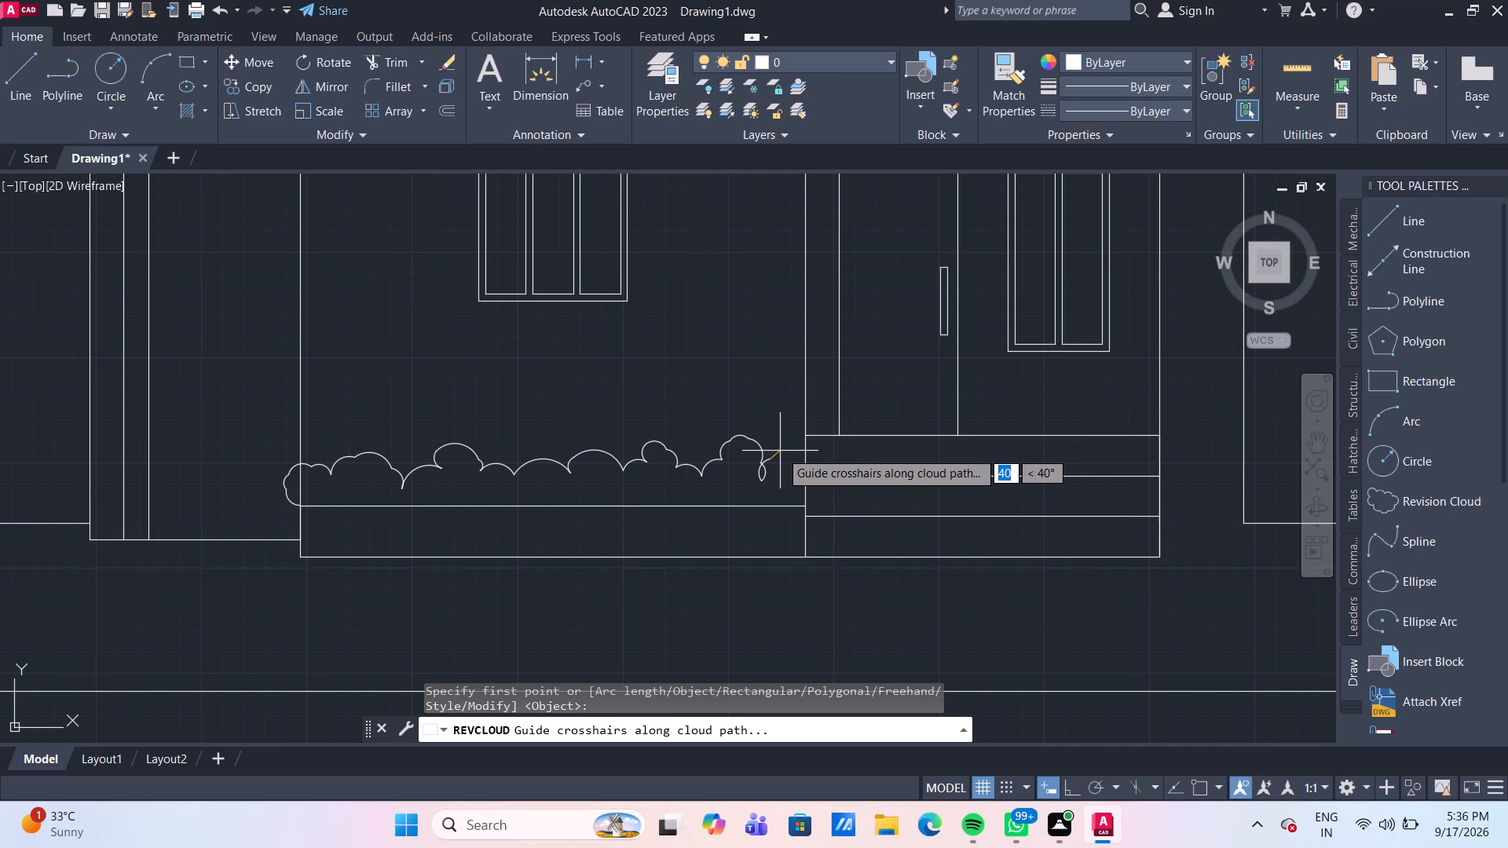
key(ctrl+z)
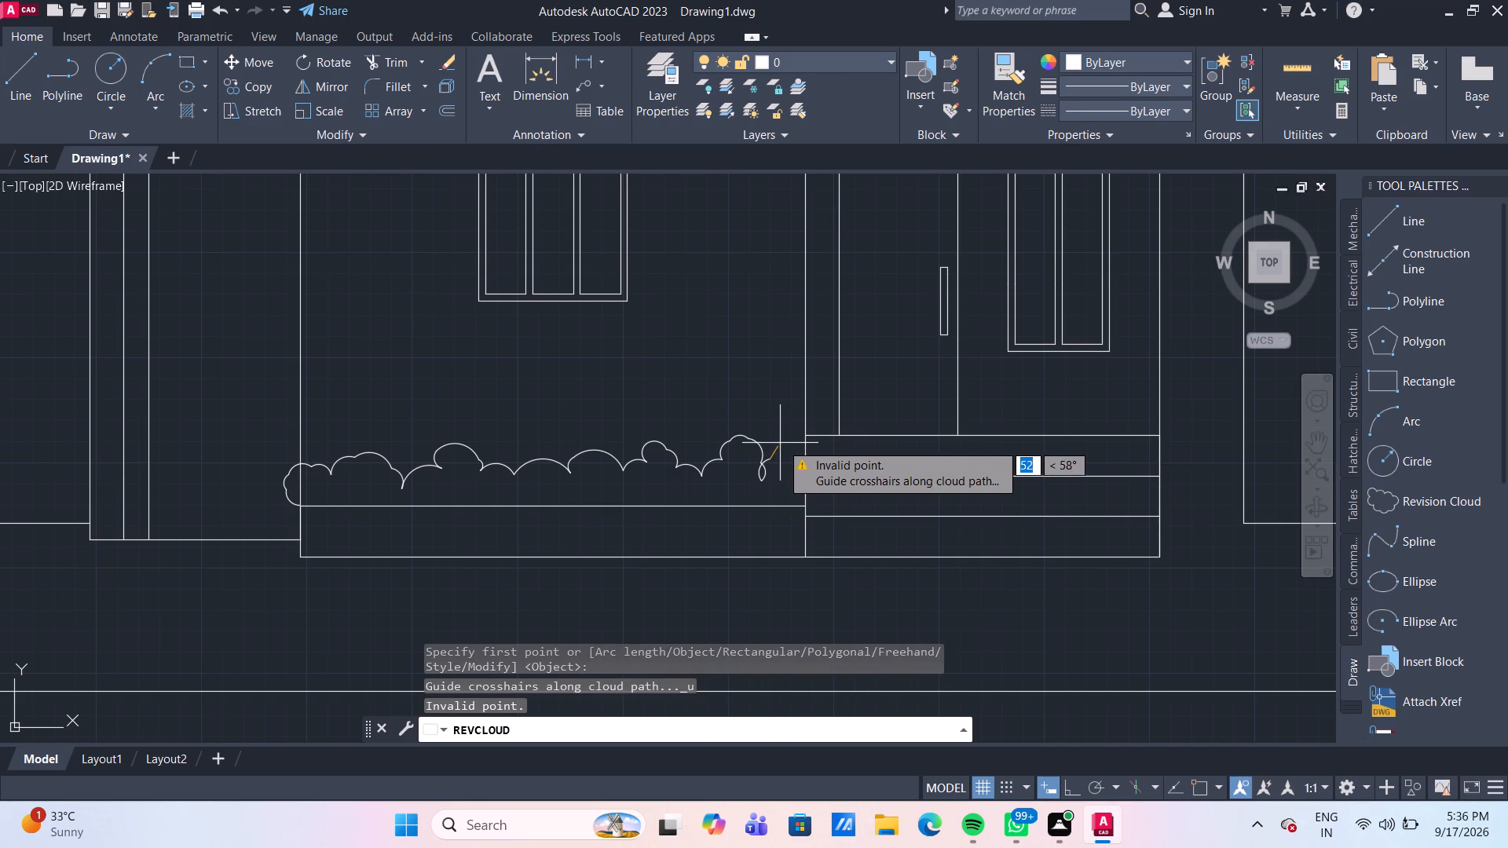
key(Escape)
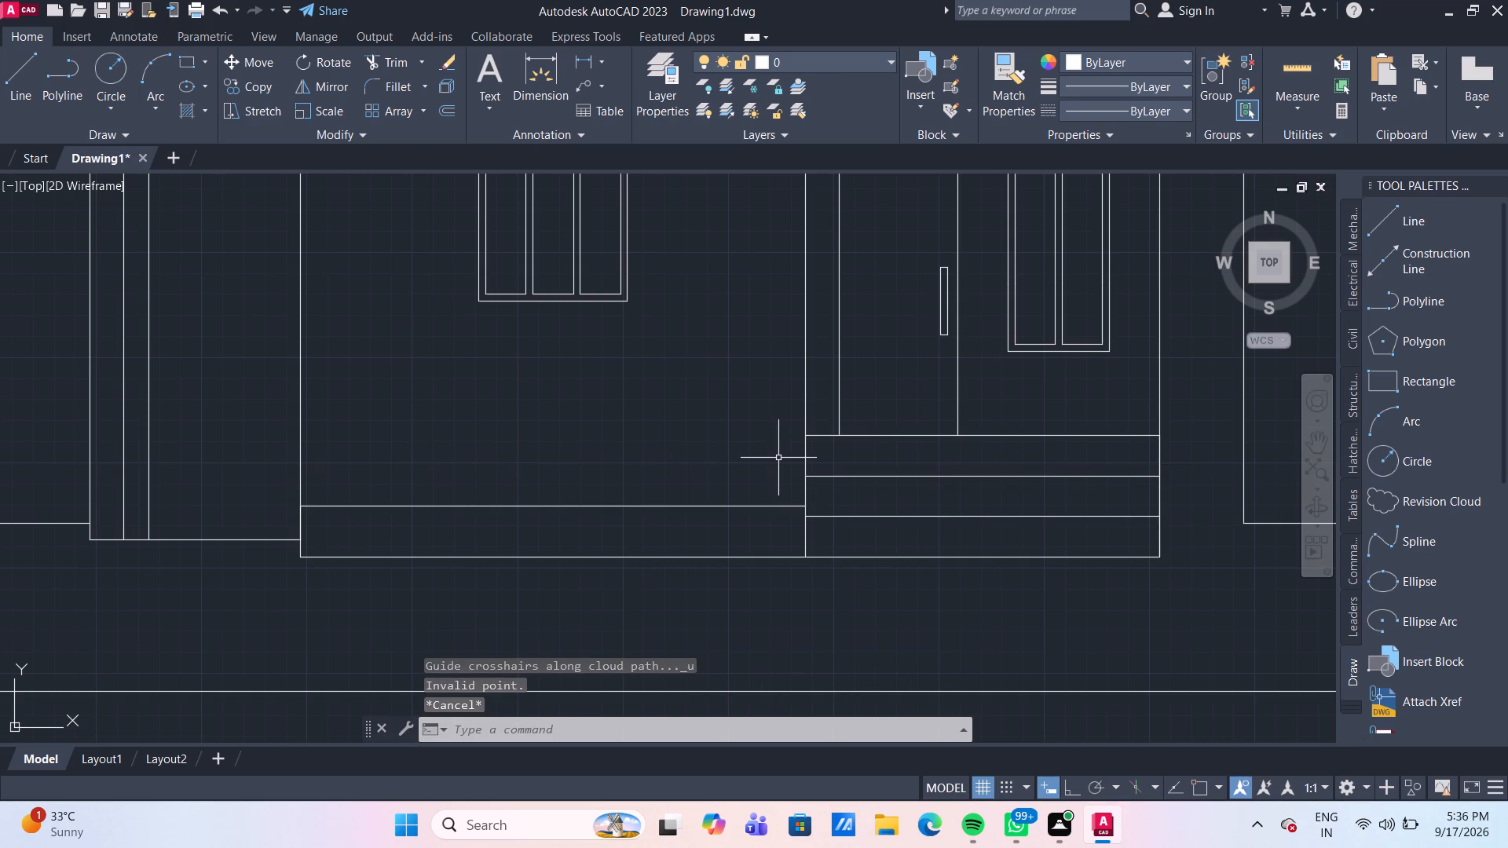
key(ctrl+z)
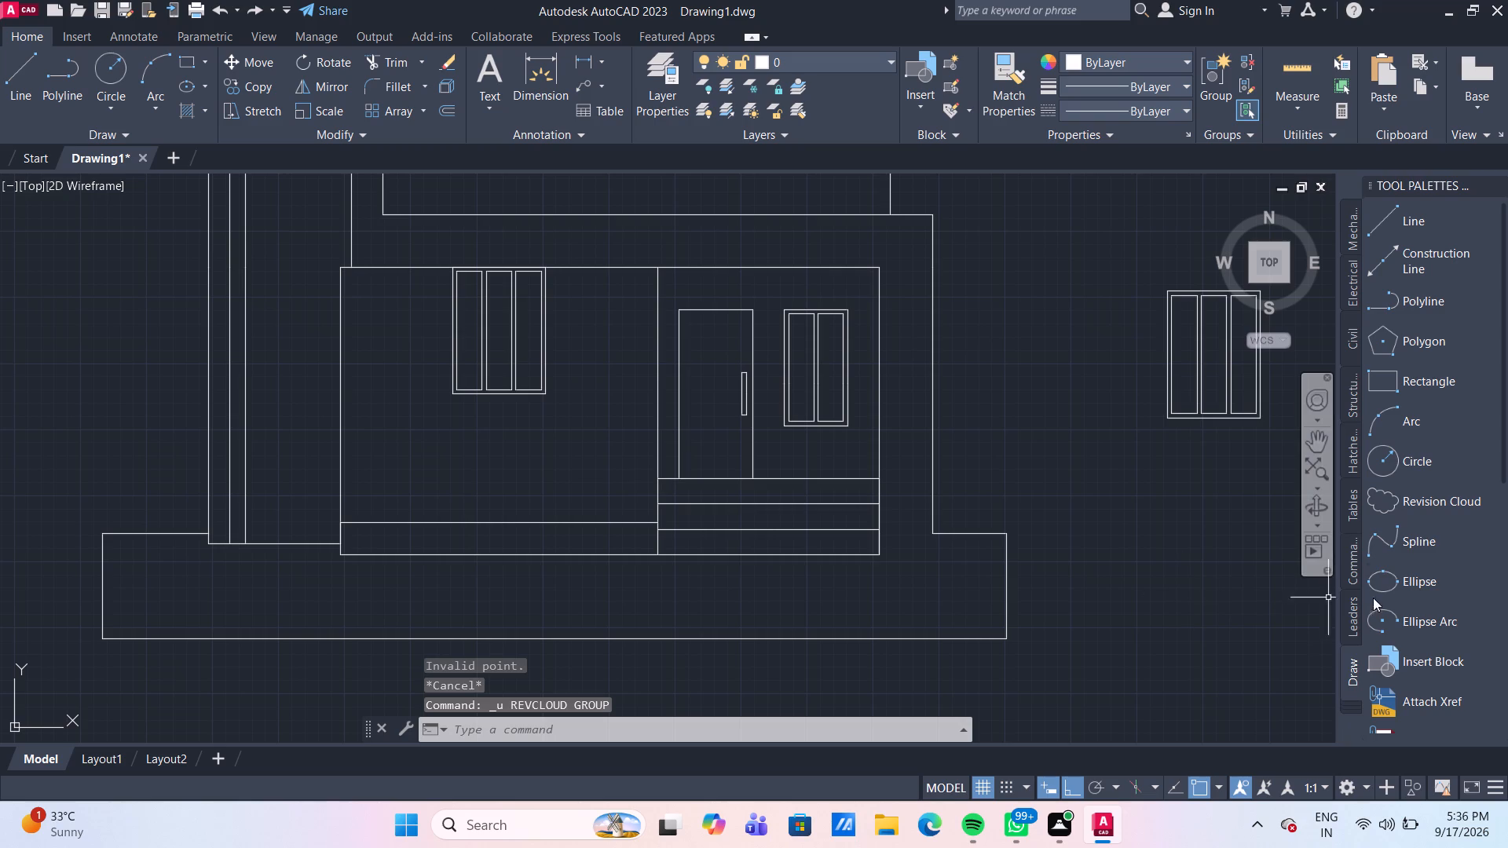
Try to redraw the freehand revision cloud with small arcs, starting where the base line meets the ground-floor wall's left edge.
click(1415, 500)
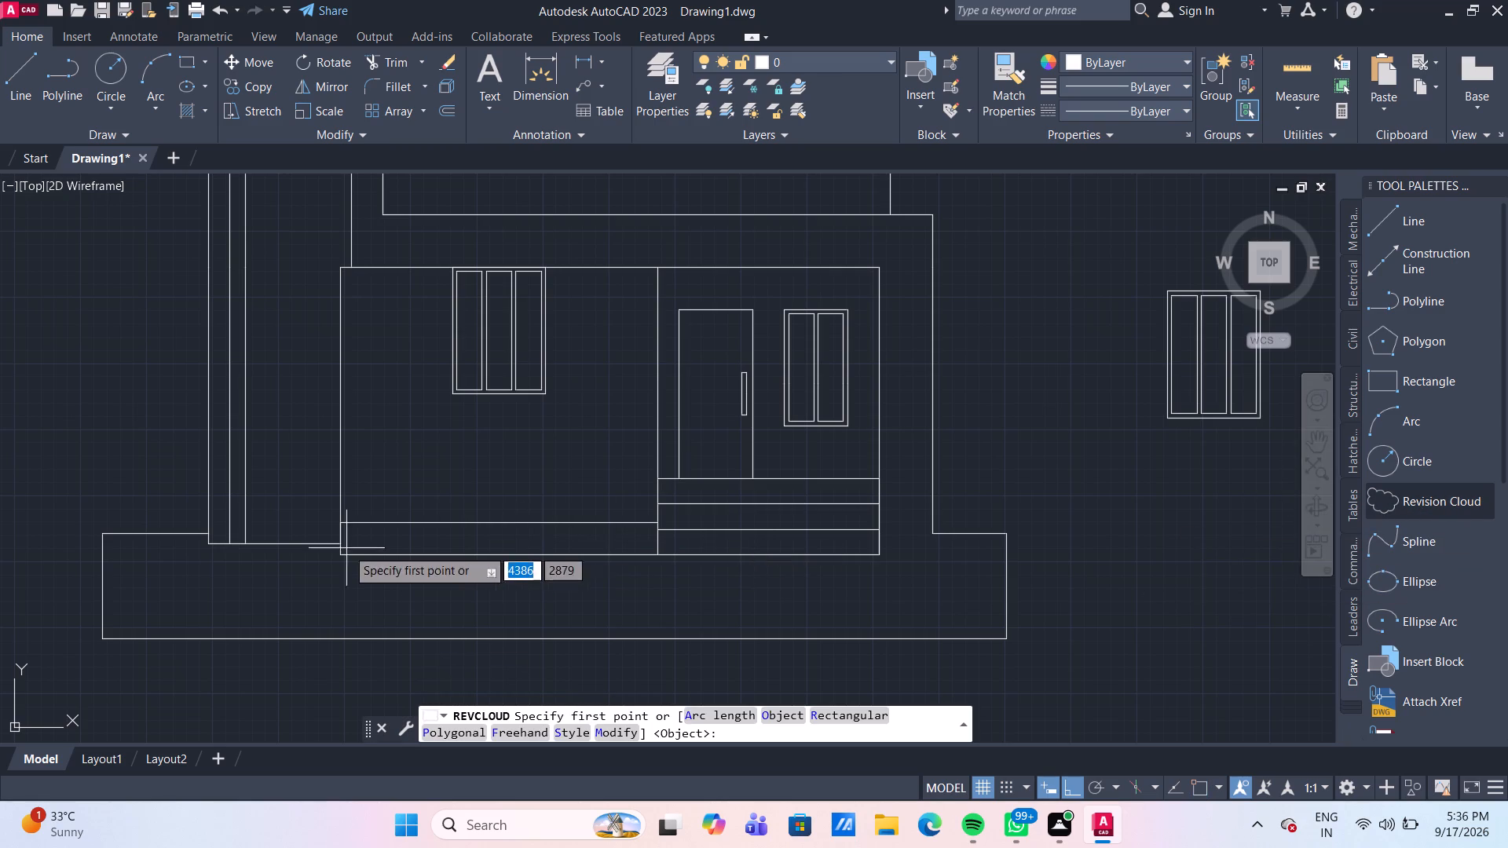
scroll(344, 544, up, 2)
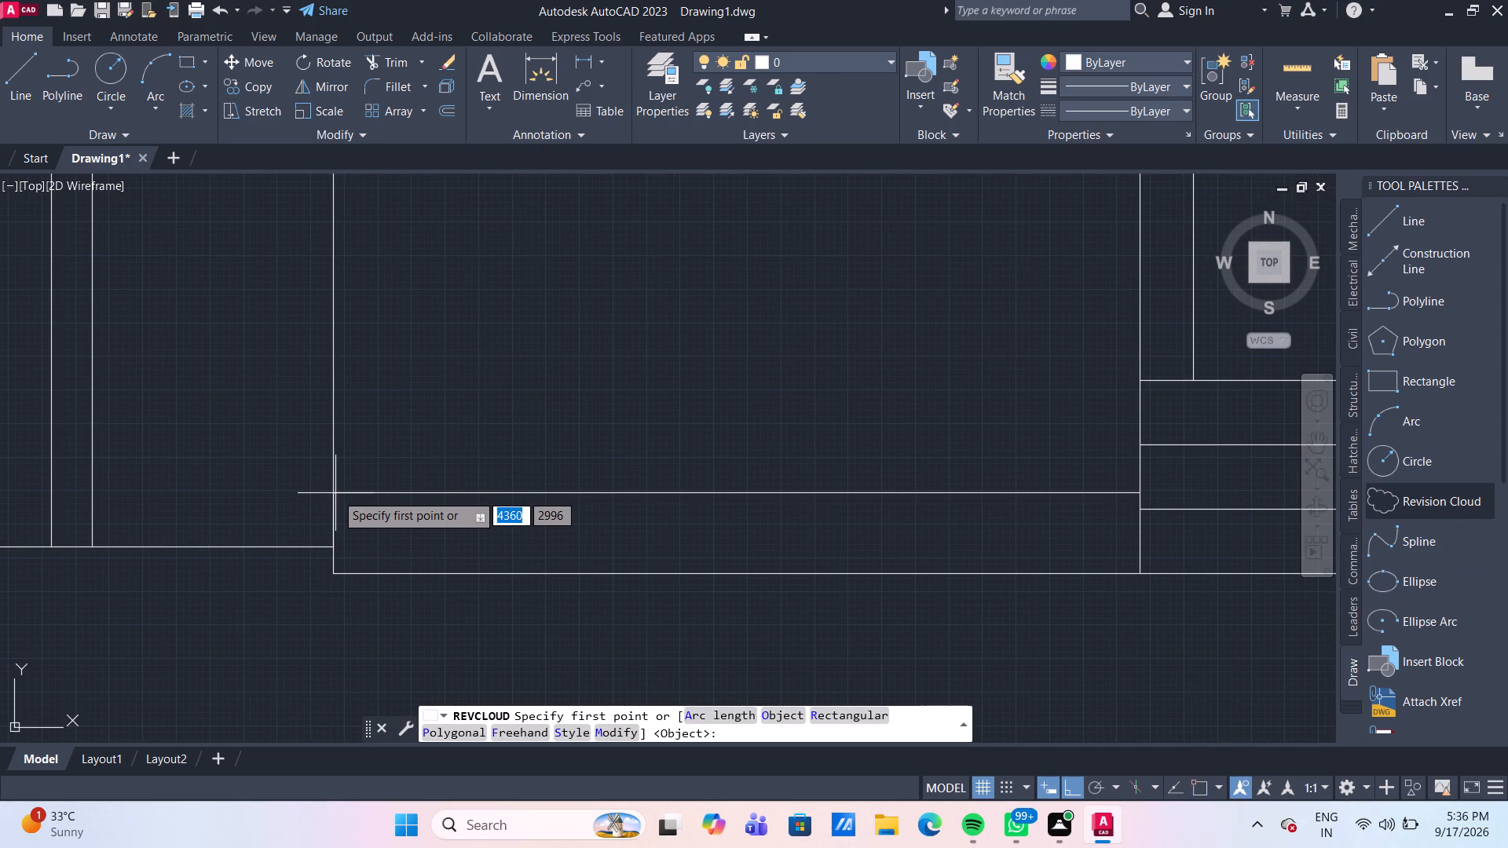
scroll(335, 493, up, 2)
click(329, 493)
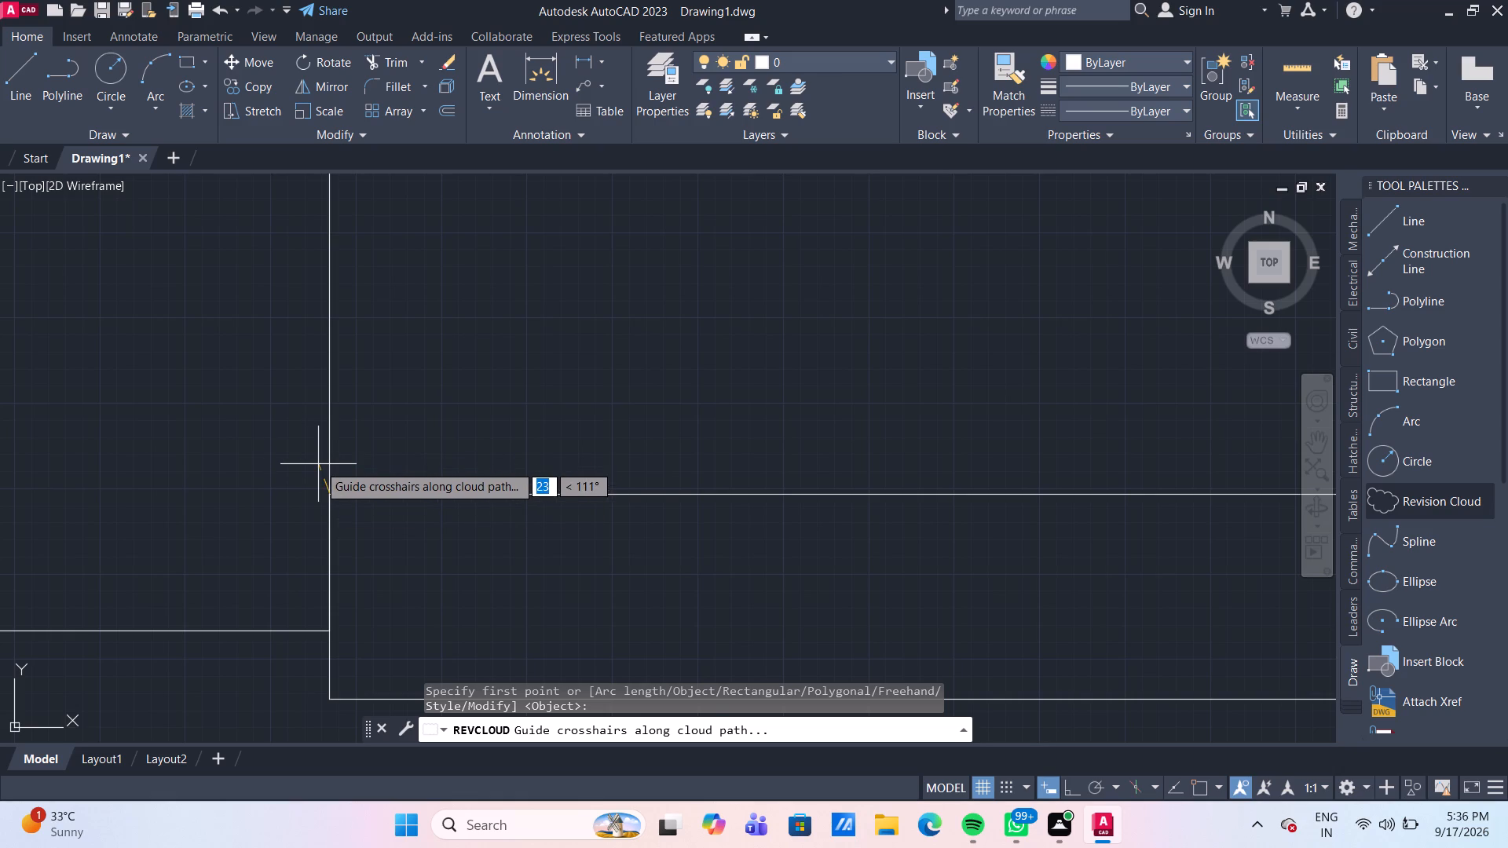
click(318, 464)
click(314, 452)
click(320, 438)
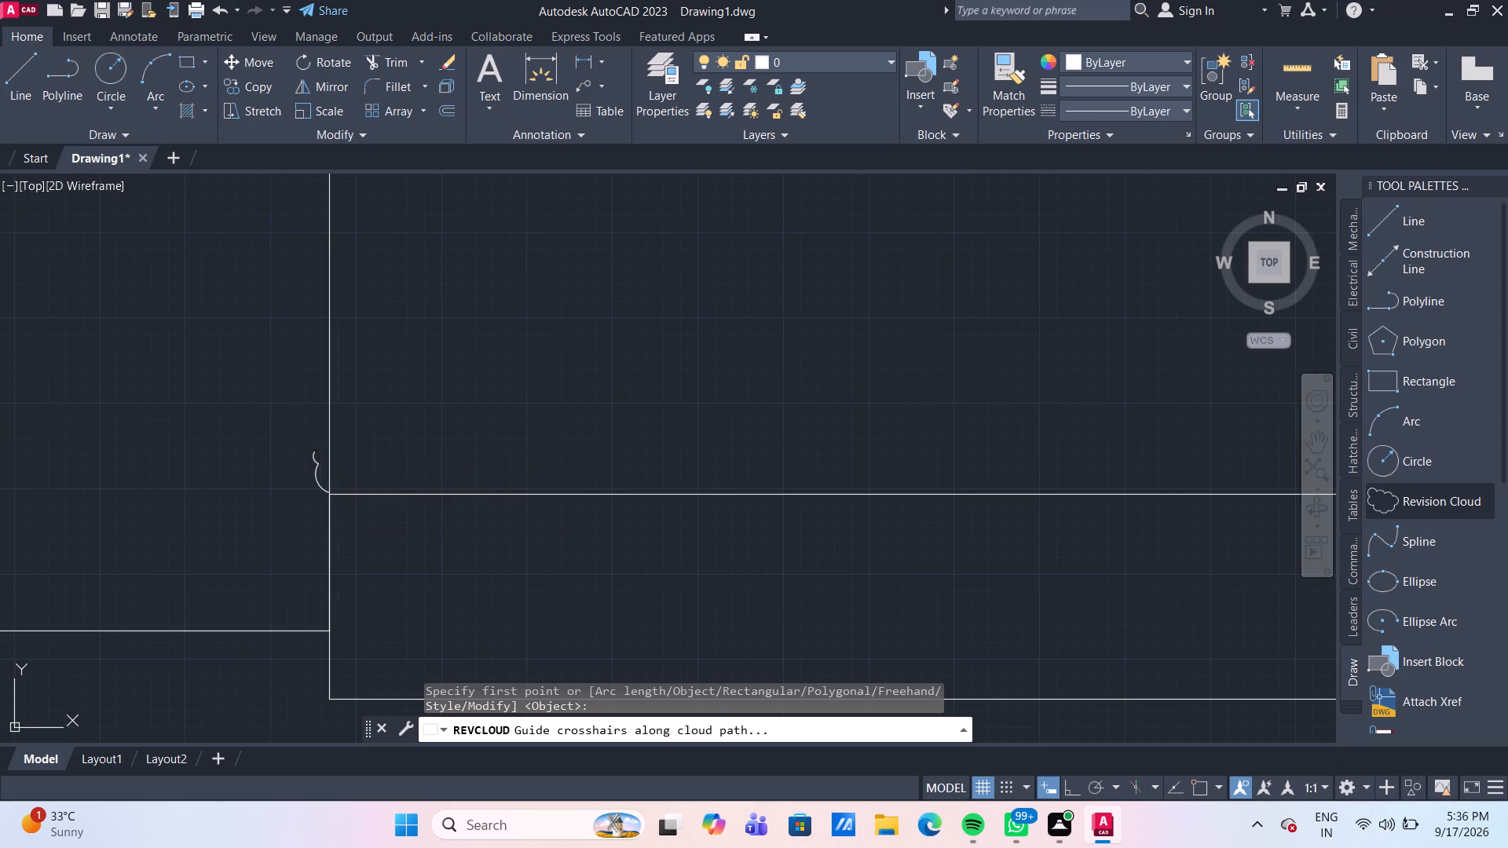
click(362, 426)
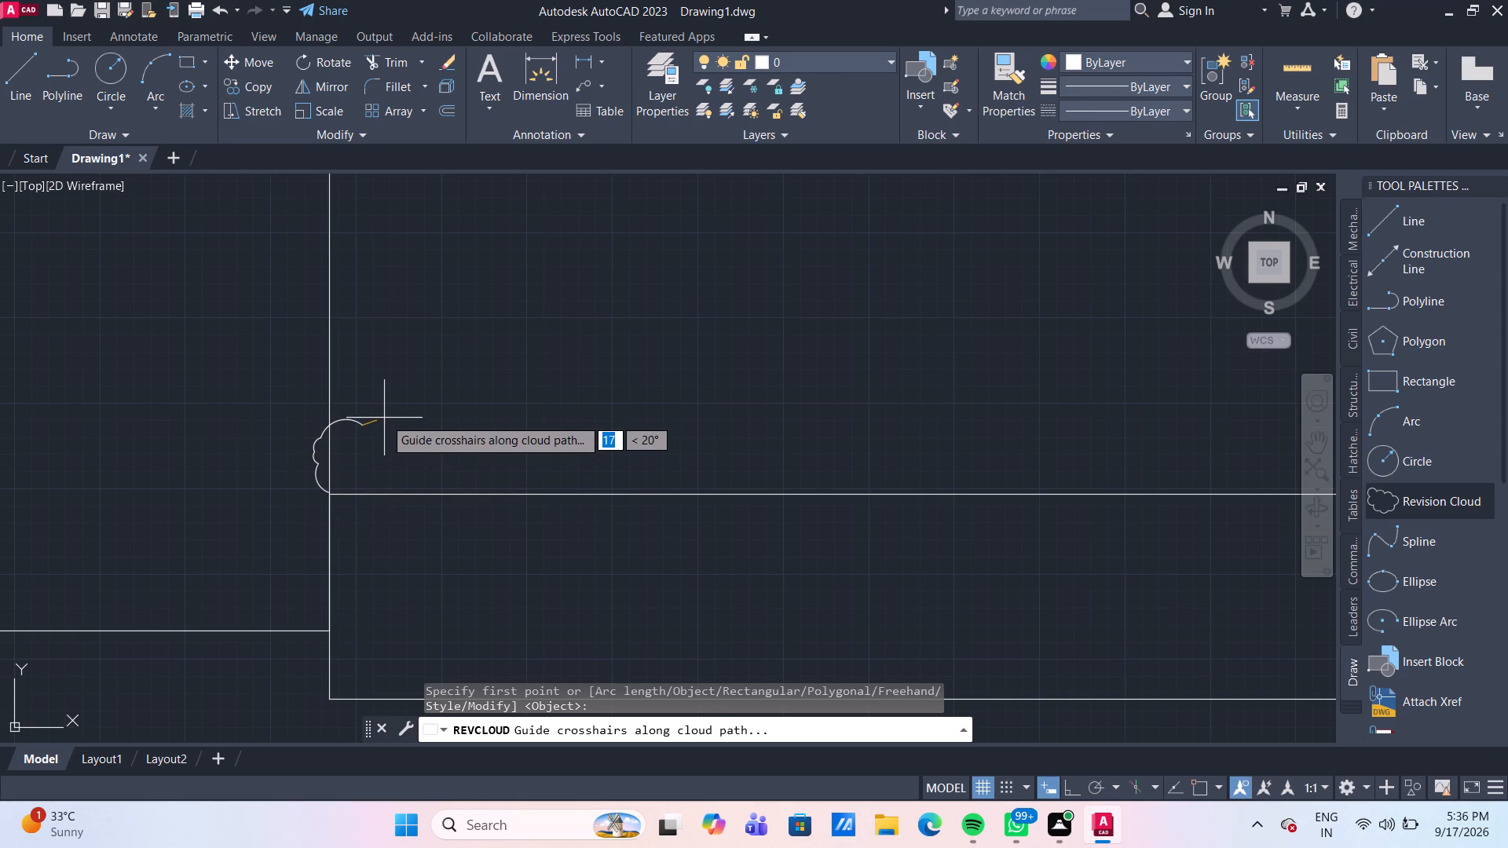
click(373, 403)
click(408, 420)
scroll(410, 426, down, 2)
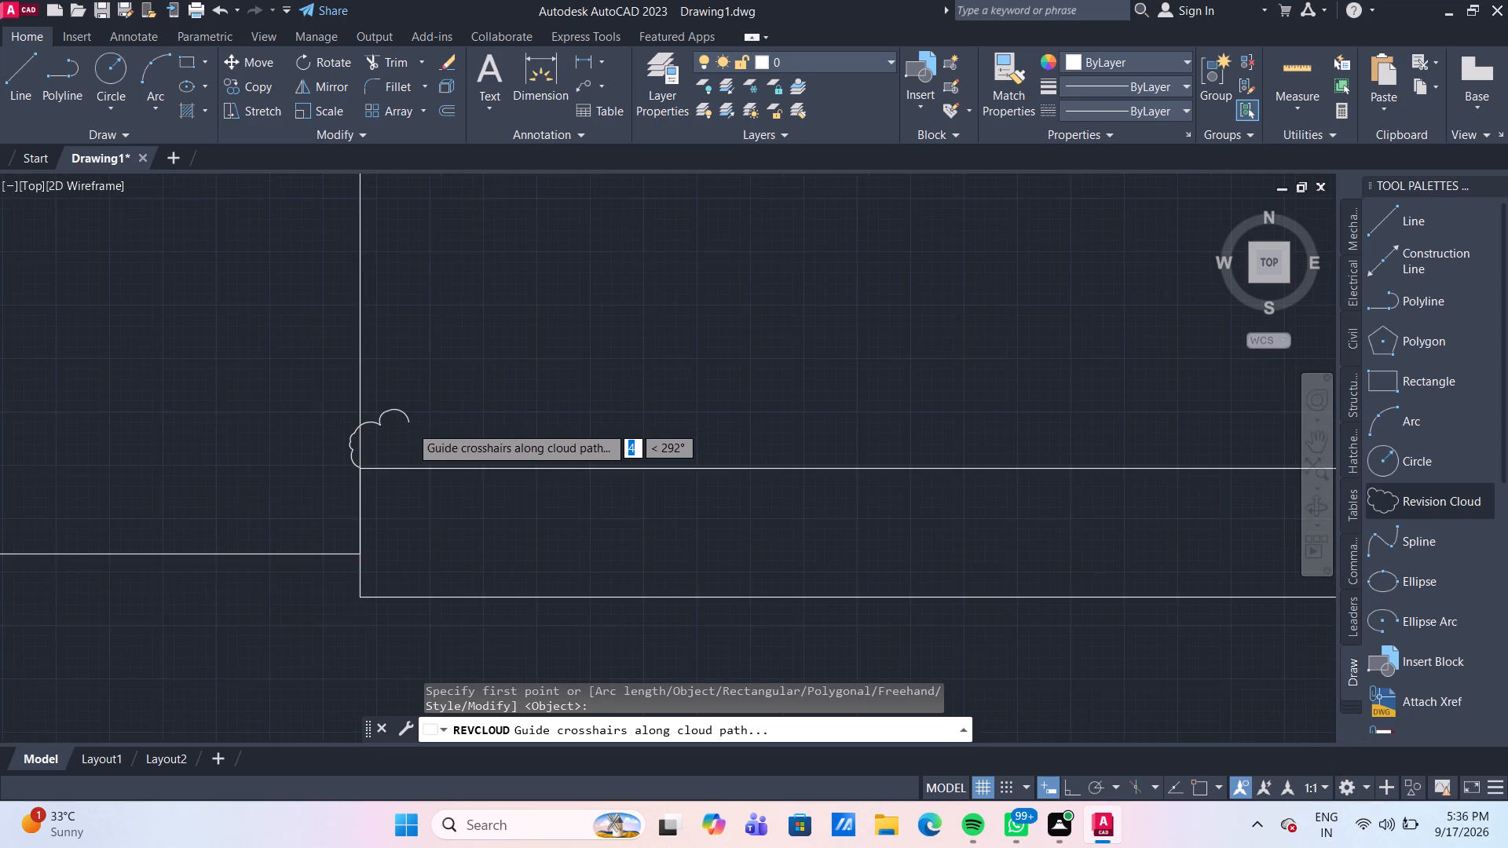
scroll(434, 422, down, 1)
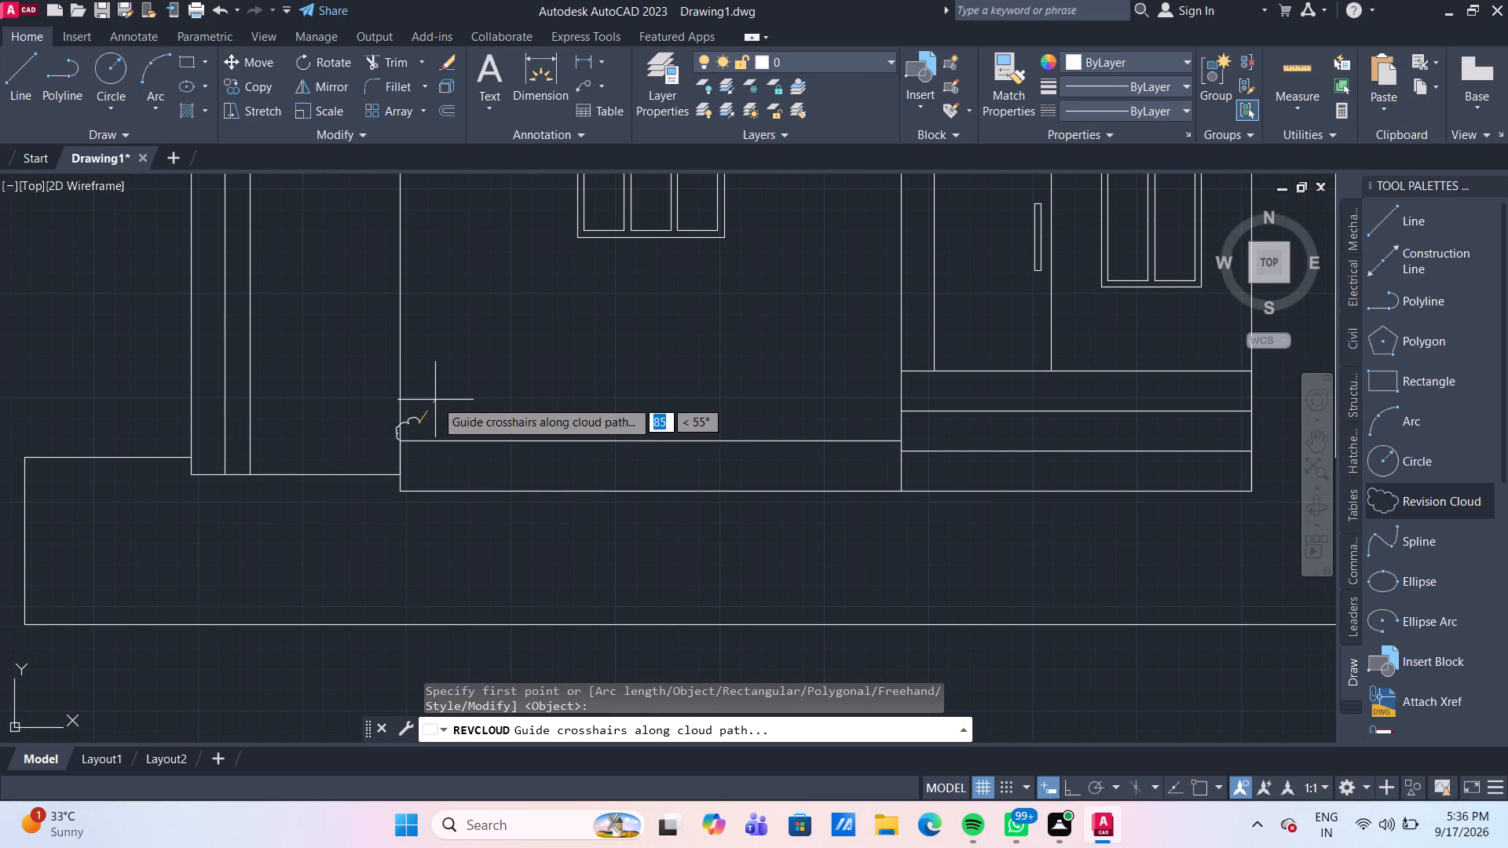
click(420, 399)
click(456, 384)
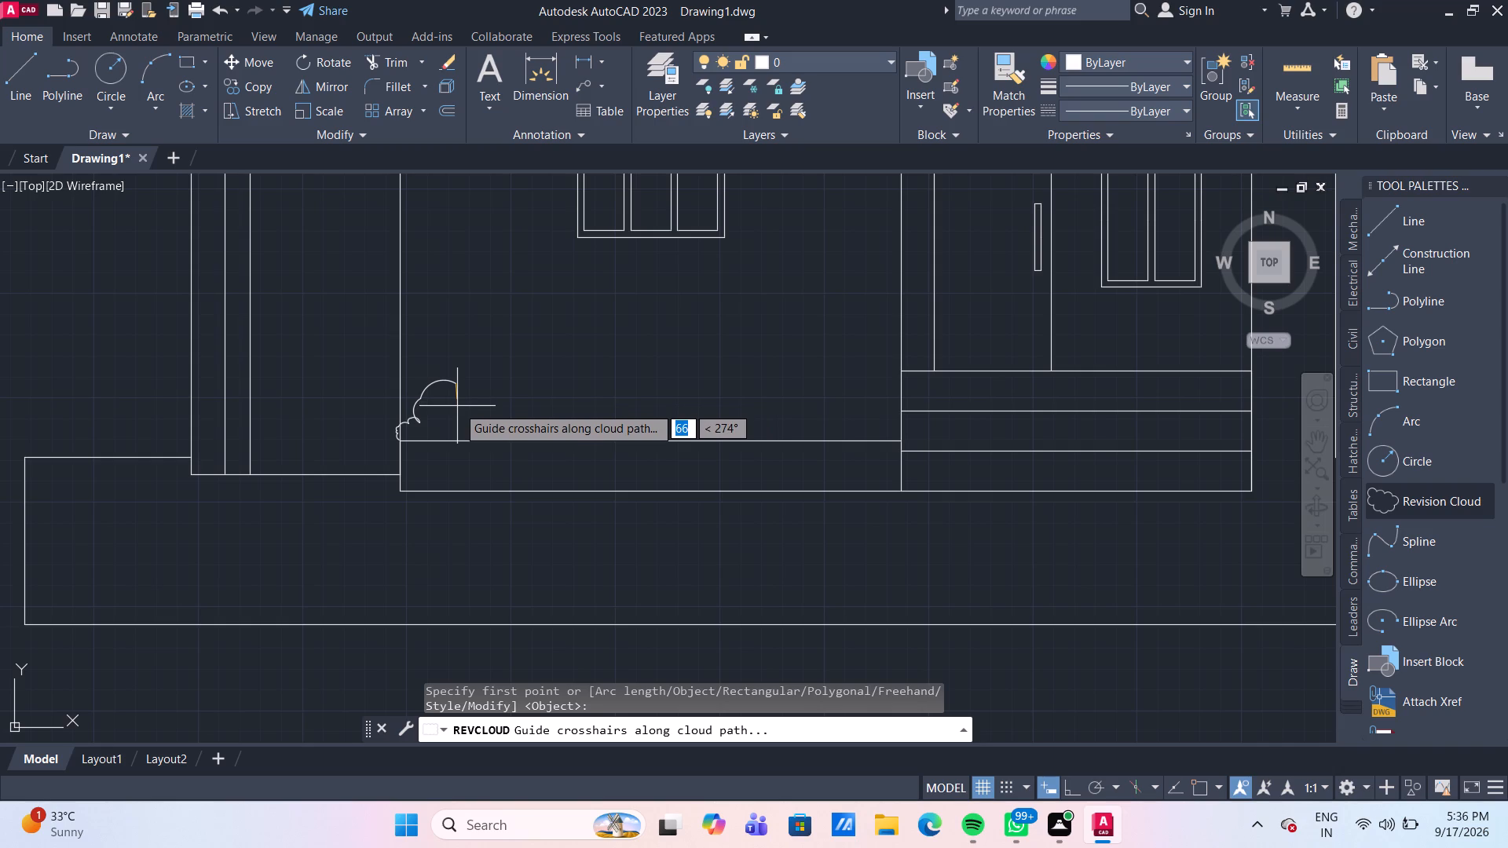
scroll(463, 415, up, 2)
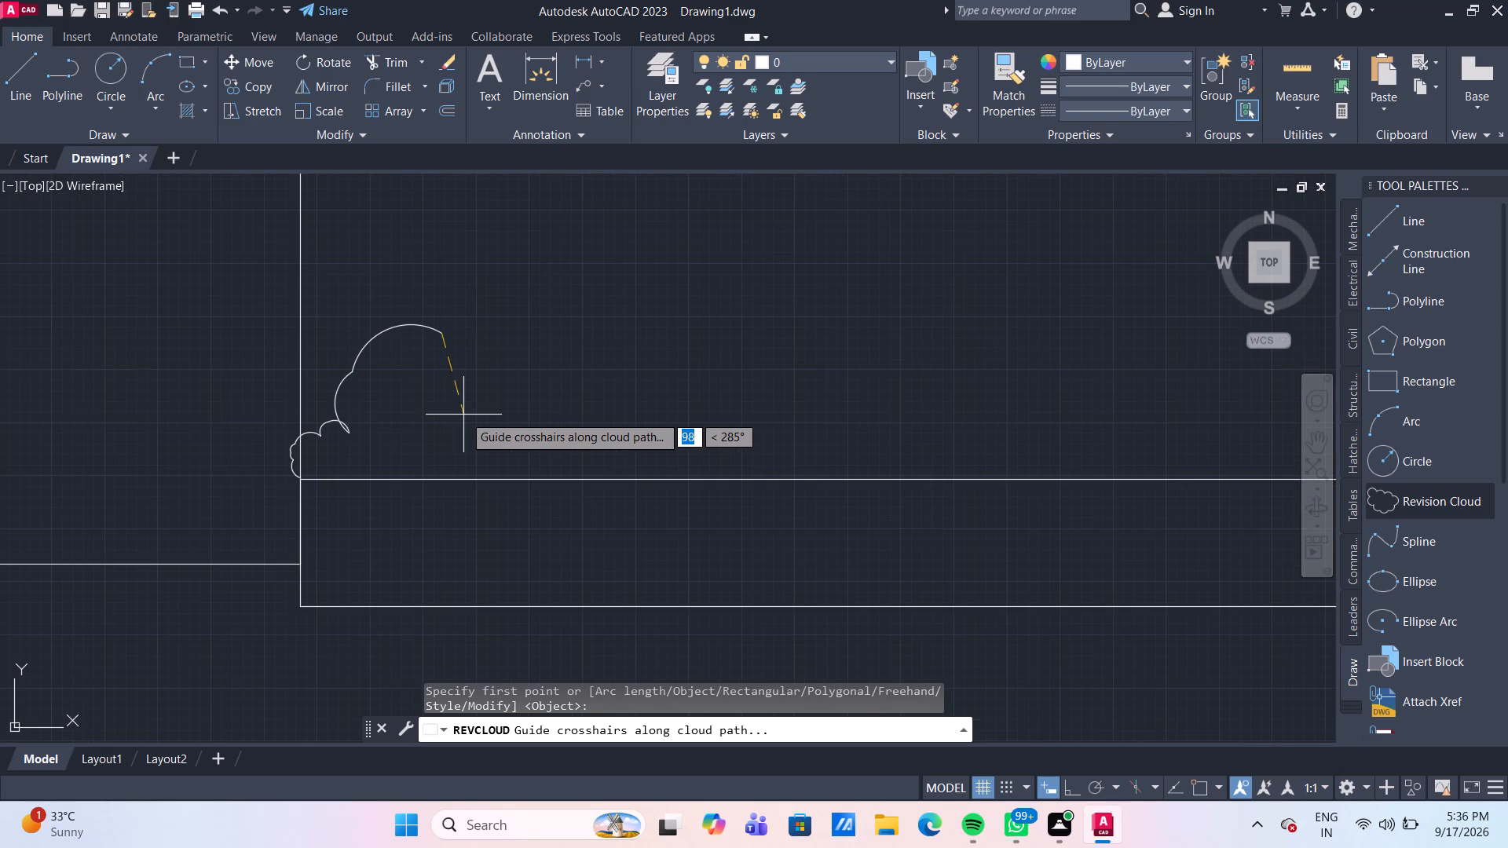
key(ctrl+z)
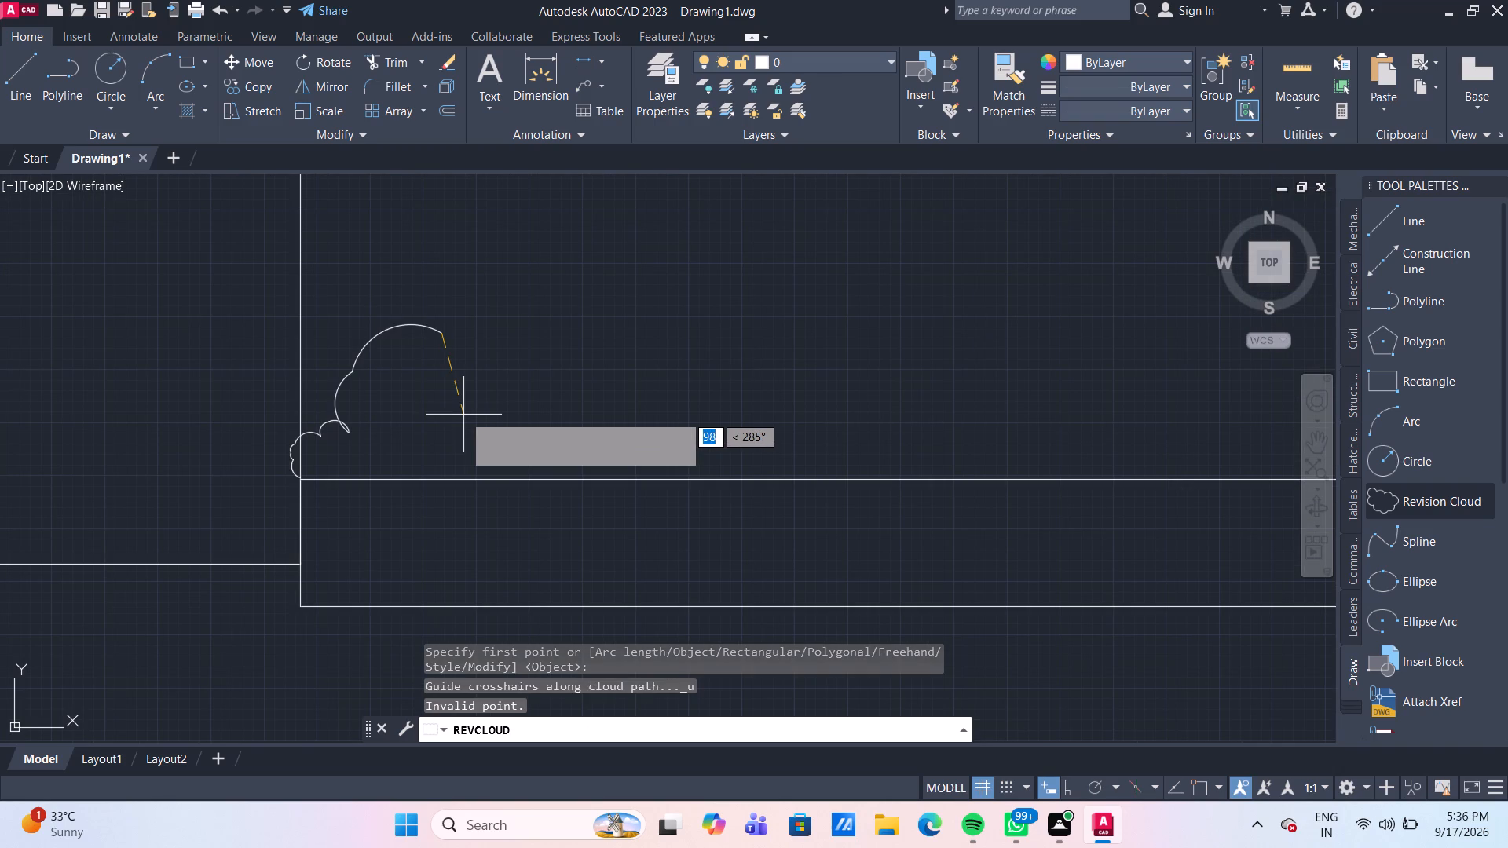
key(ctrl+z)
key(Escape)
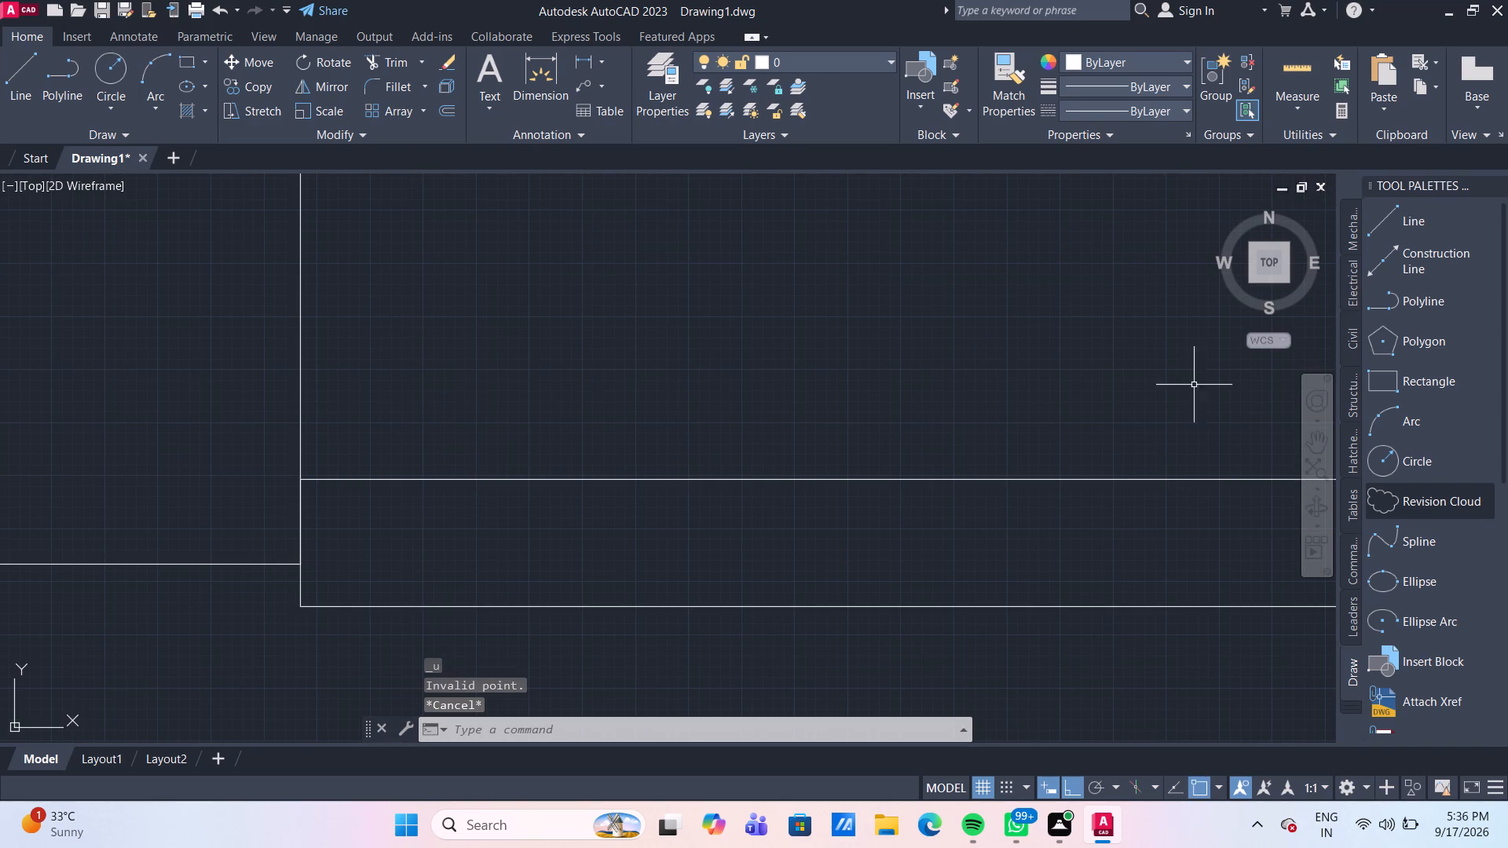
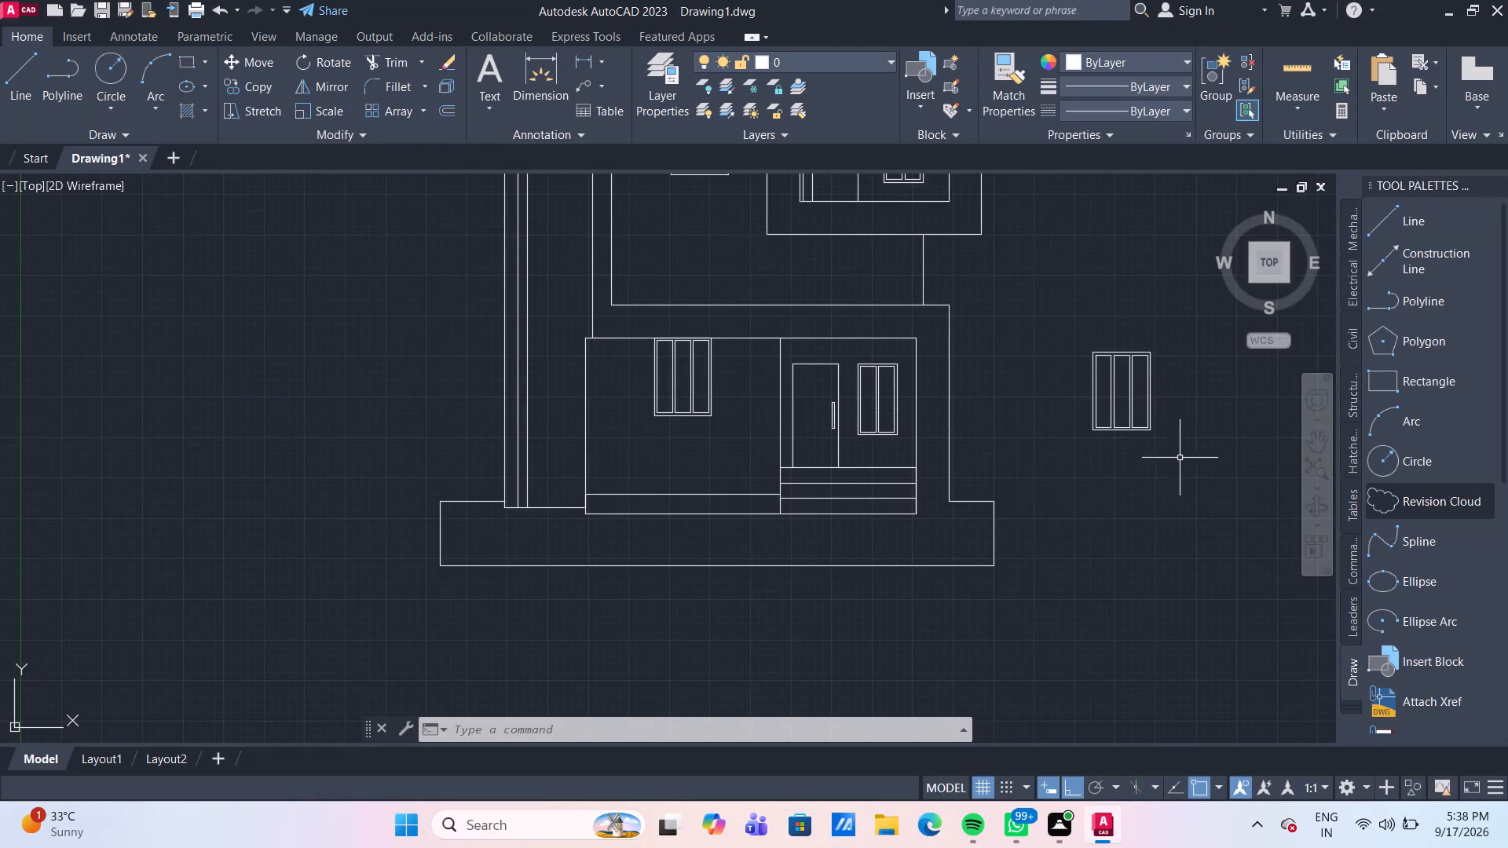
Start a freehand revision cloud where the base line meets the ground-floor wall's left edge and shape the first shrub hump.
drag(1400, 506, 1392, 503)
scroll(607, 436, up, 3)
middle_drag(594, 471, 516, 283)
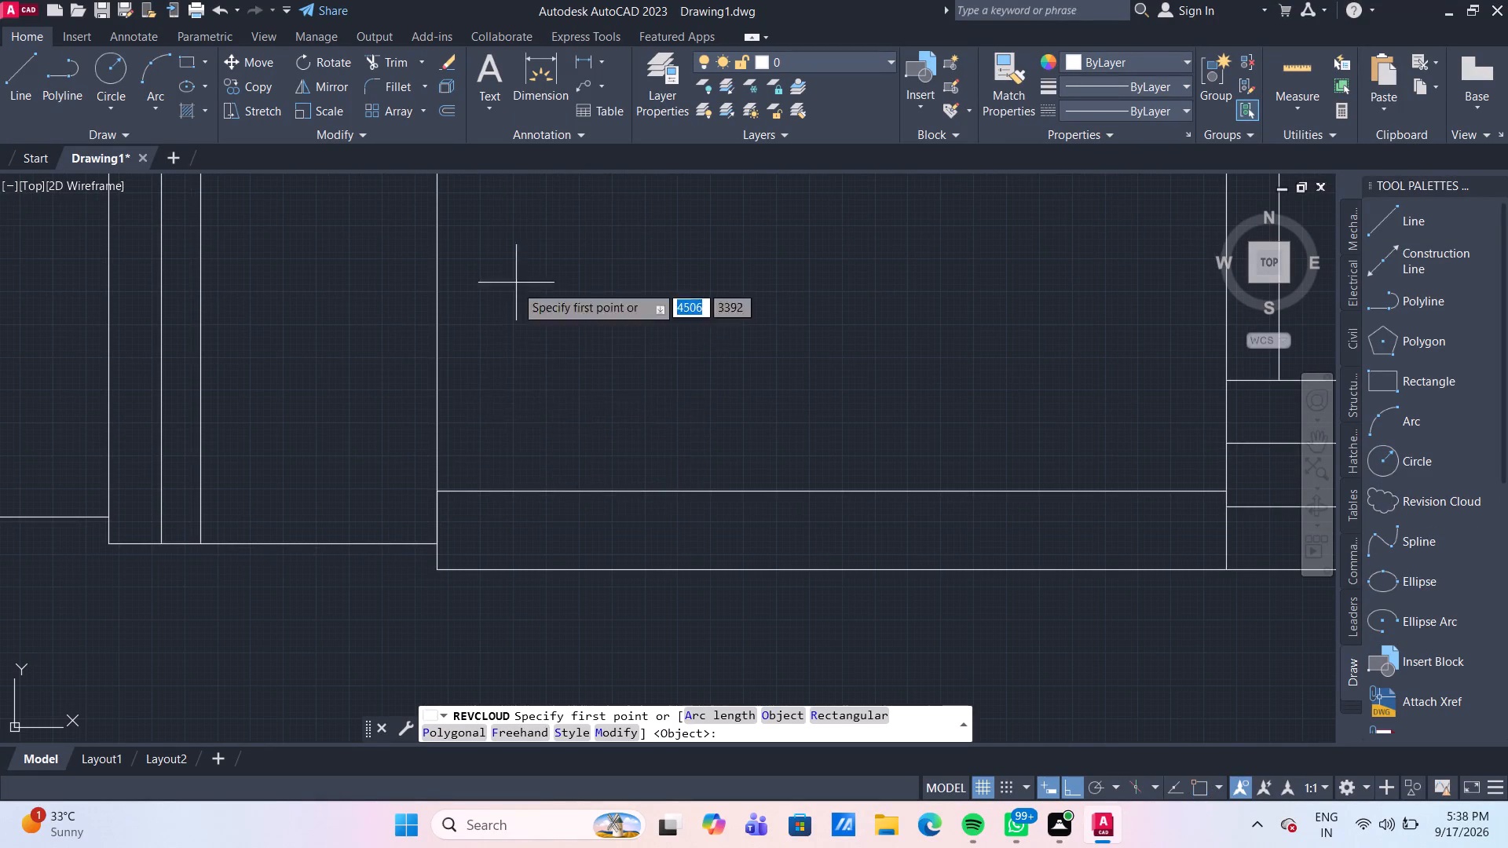
click(437, 492)
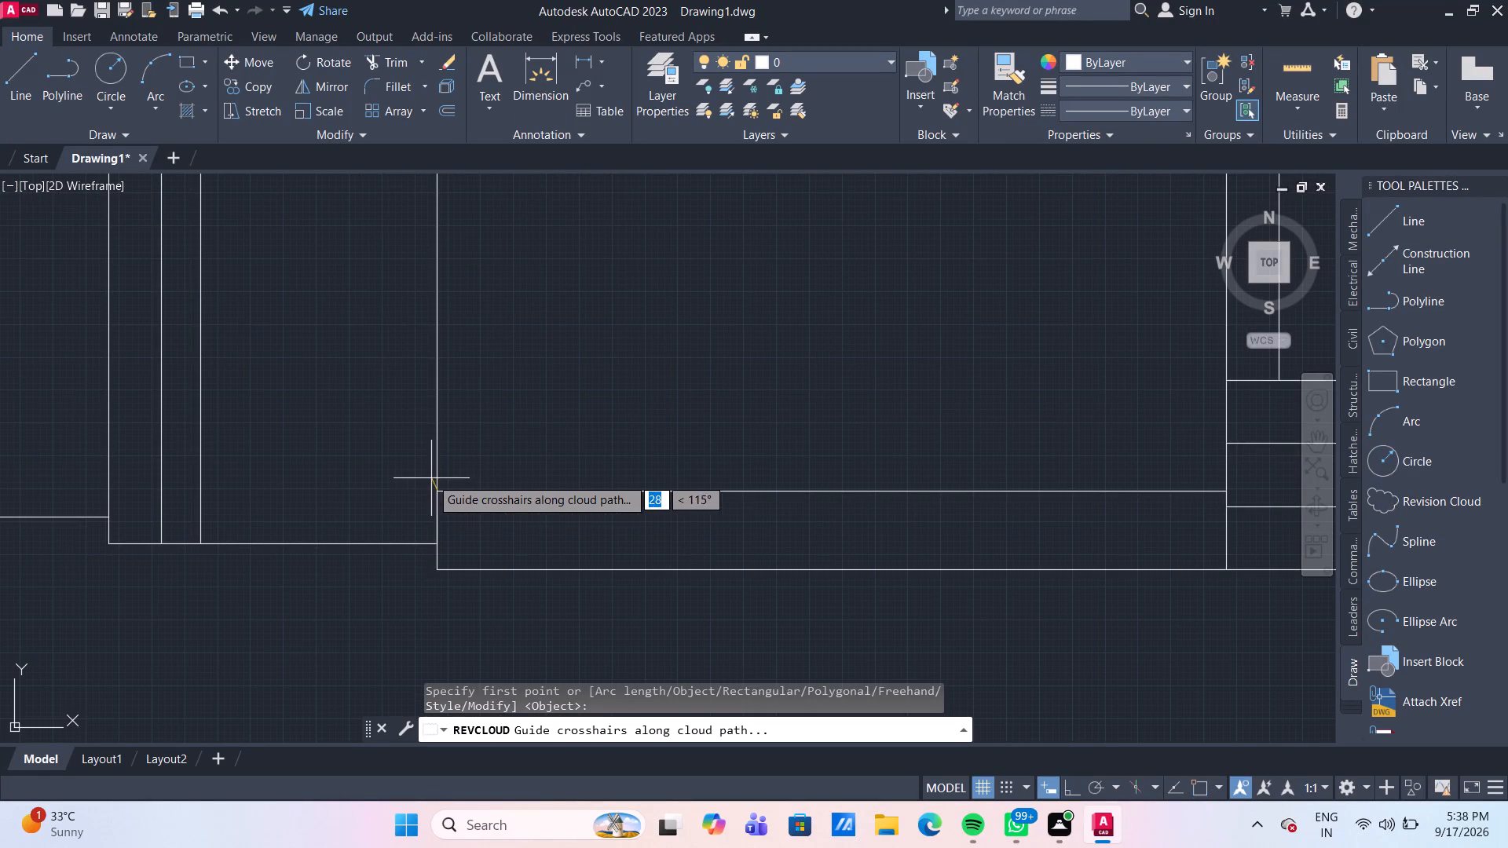
click(429, 469)
click(427, 444)
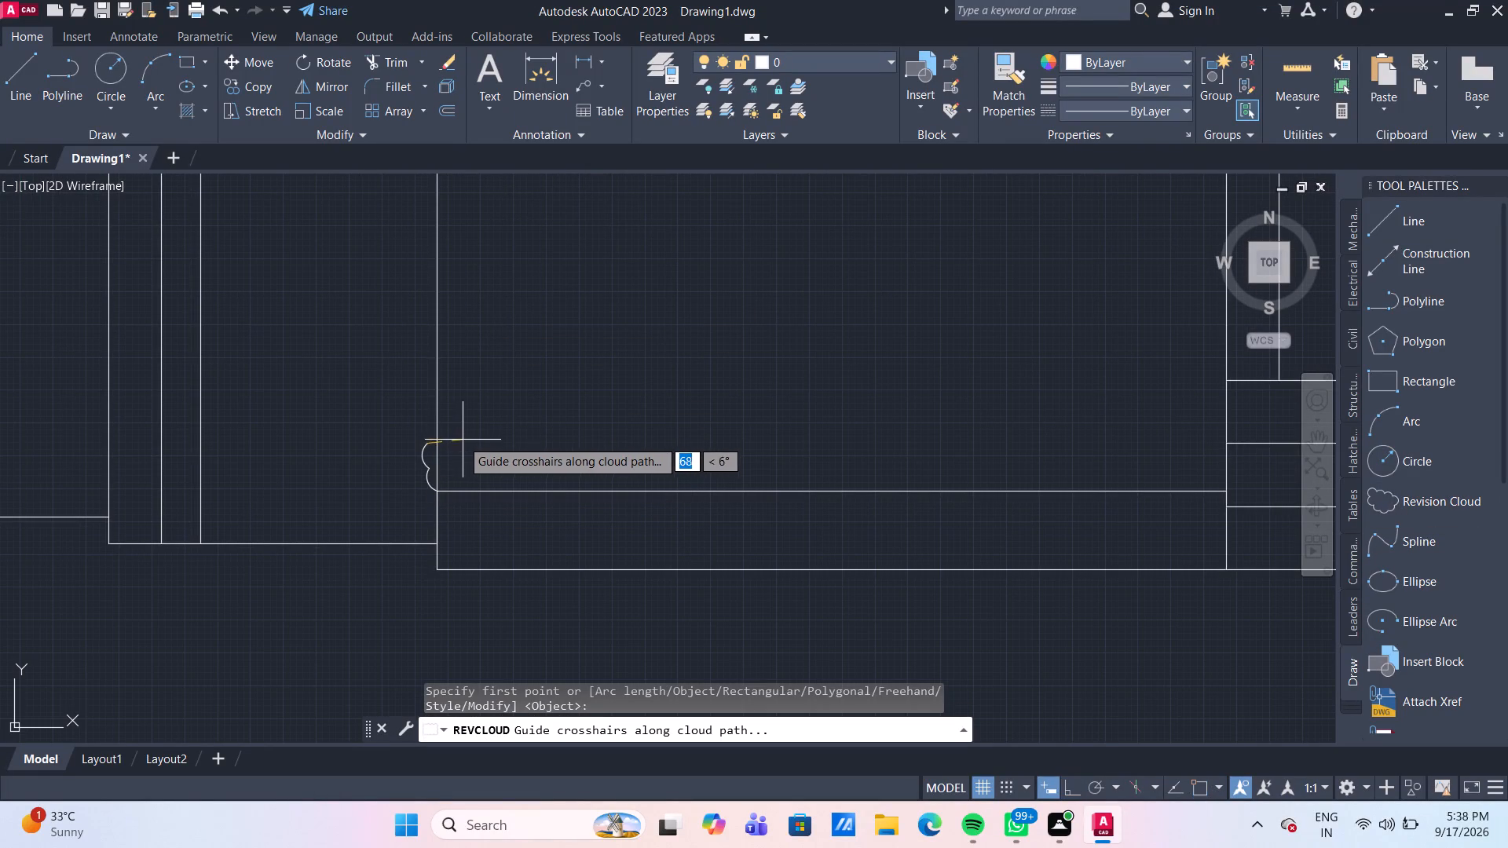
click(458, 434)
scroll(491, 415, down, 1)
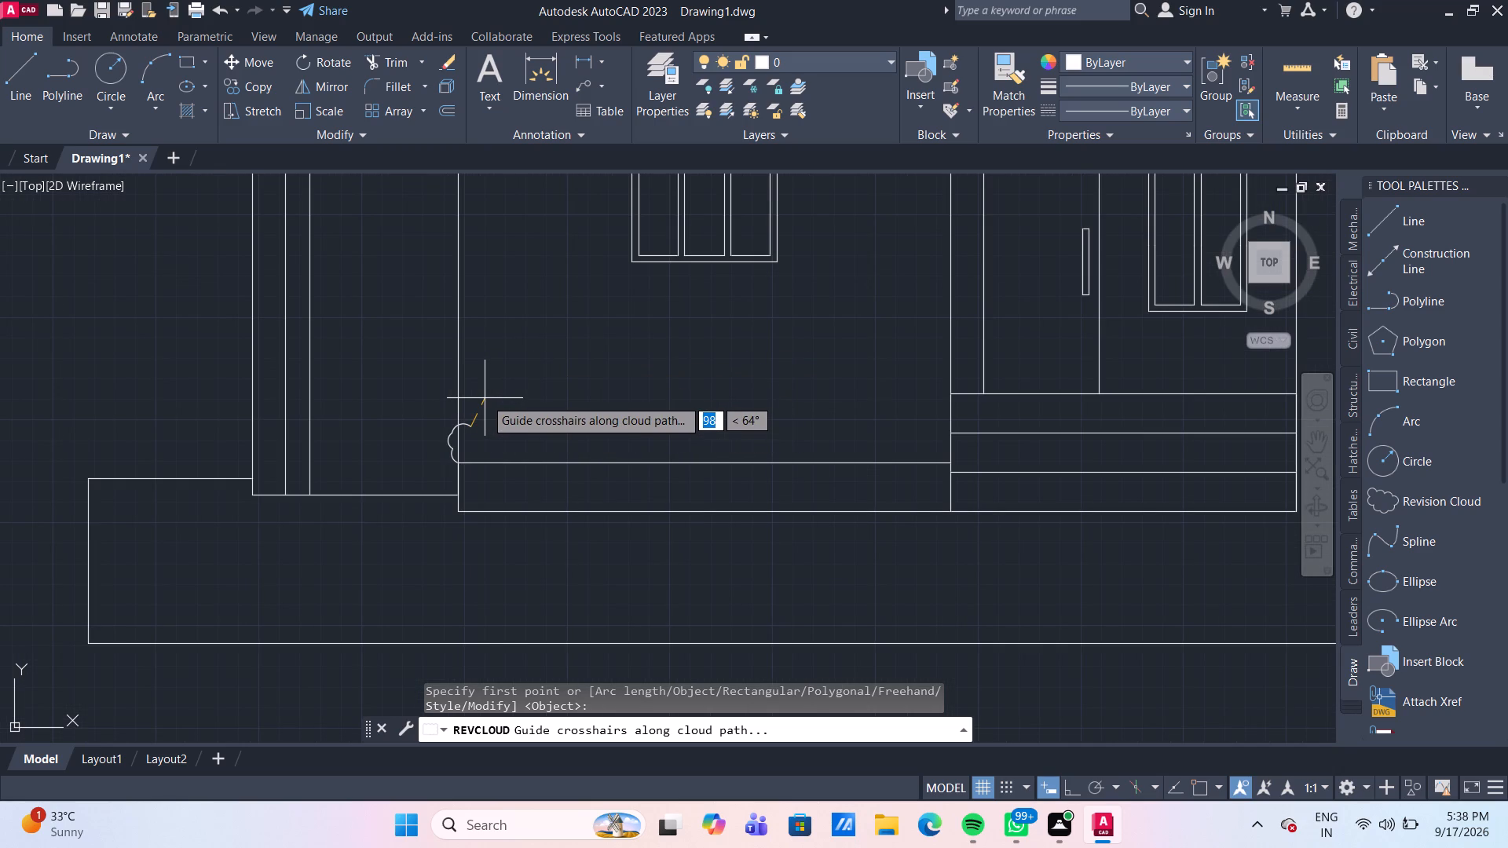
click(485, 398)
click(511, 390)
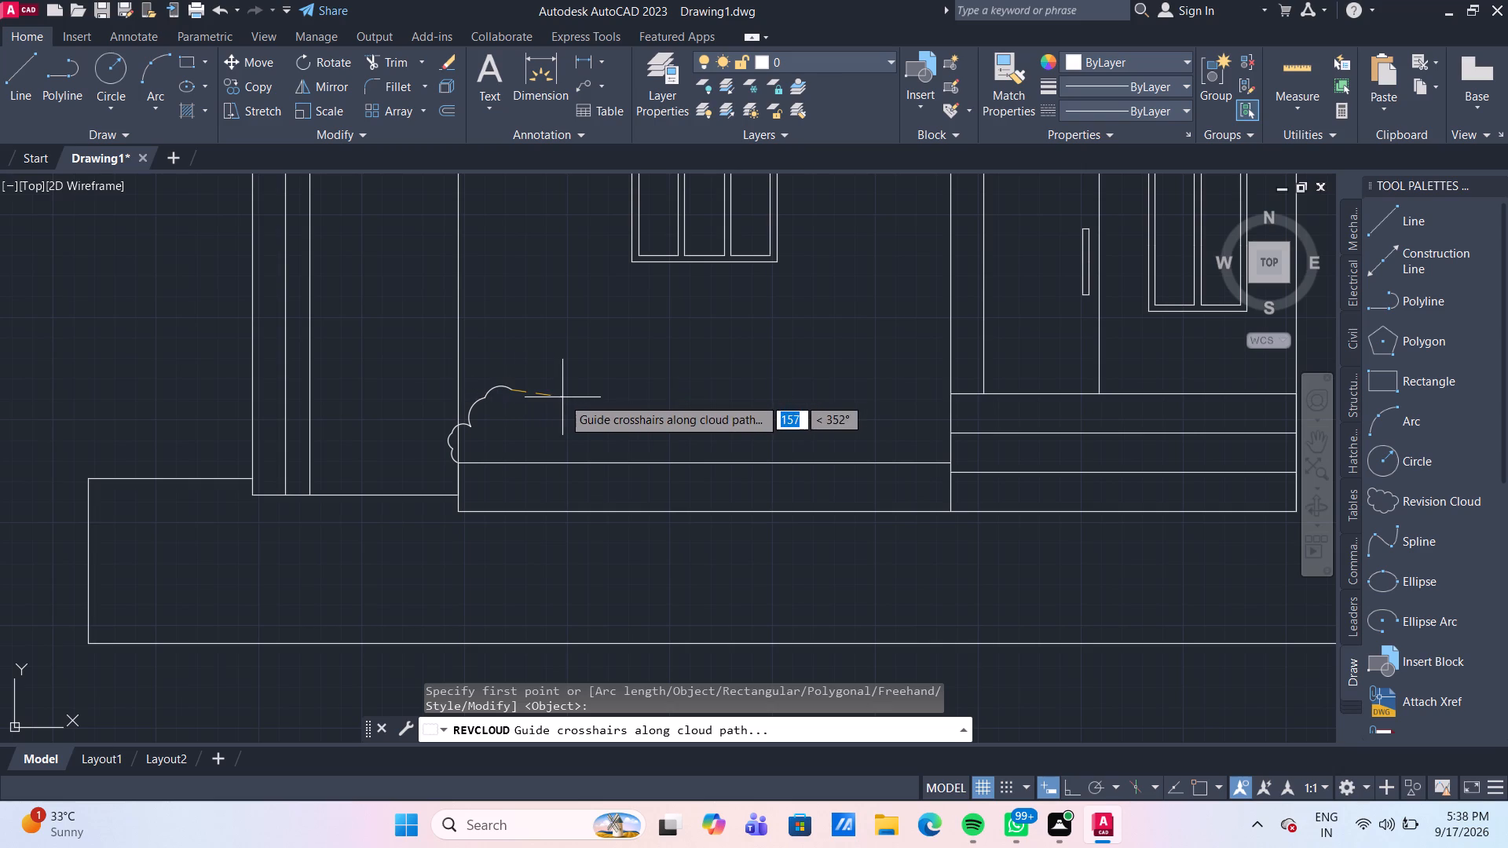
click(533, 408)
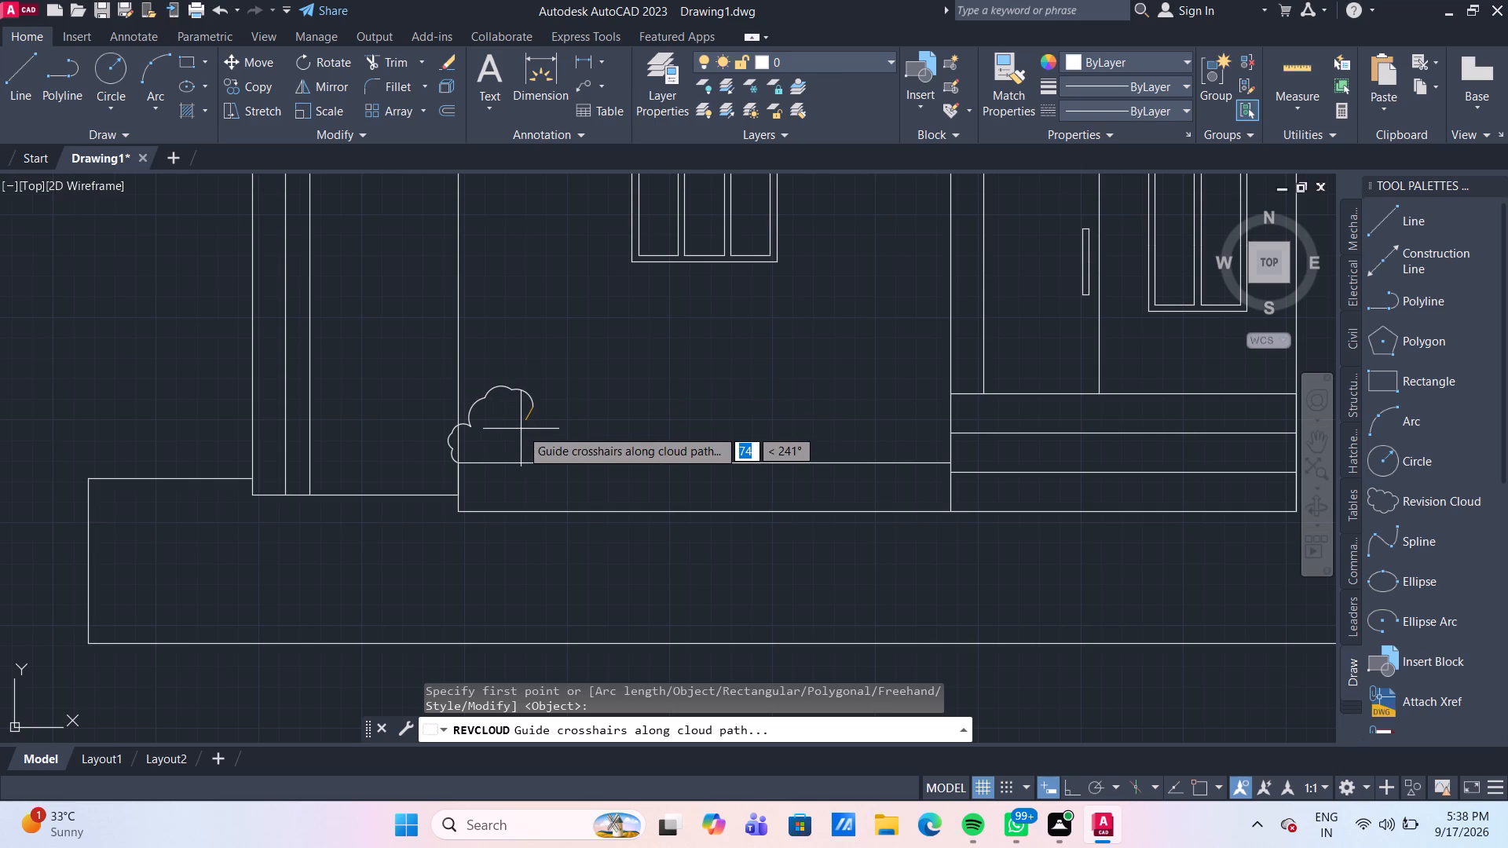
click(522, 430)
click(546, 438)
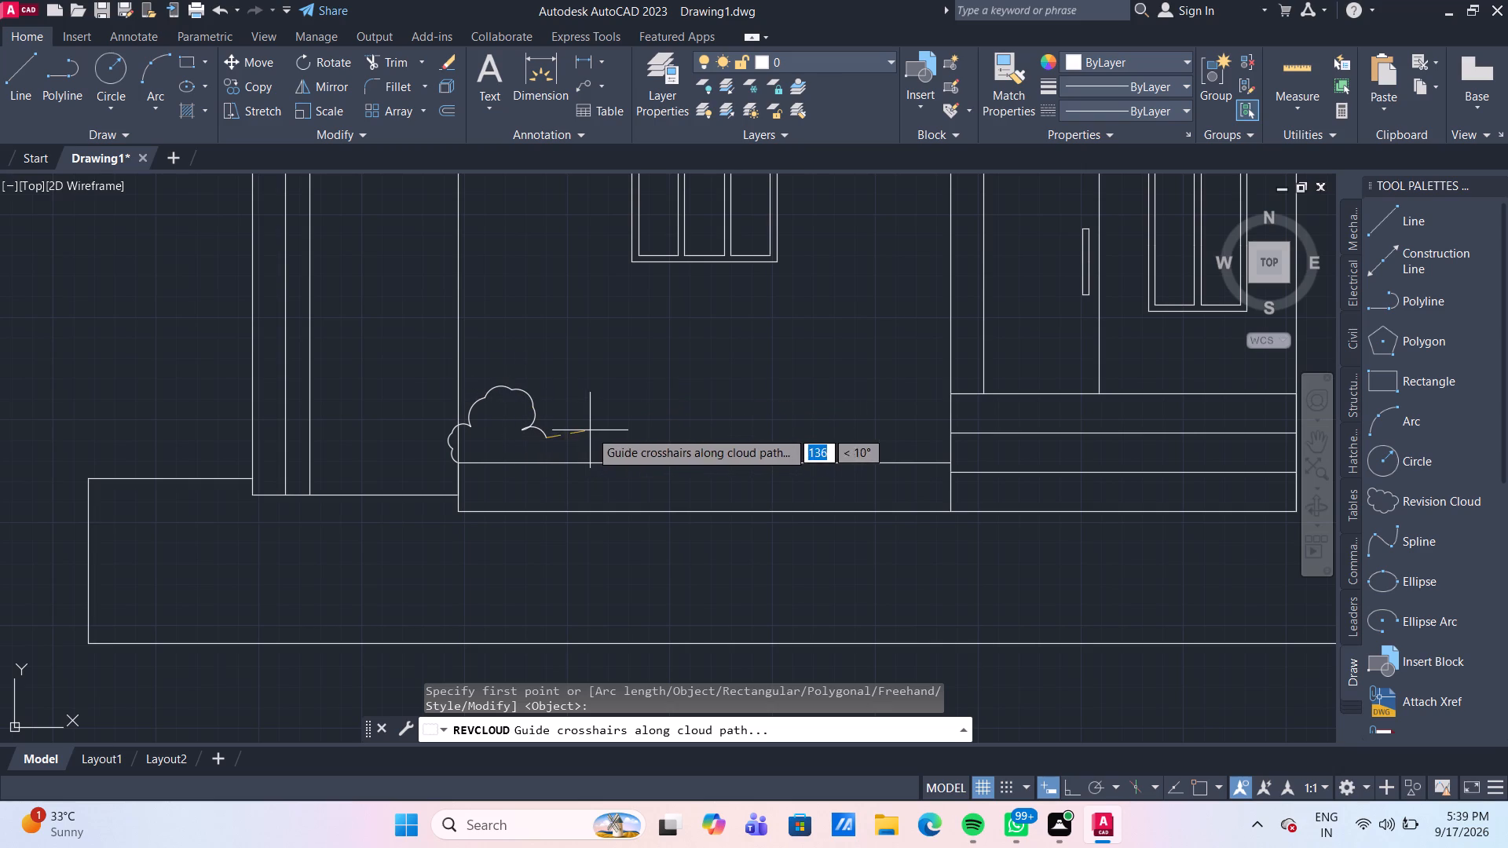
Continue the revision cloud towards the entrance steps with two wider shrub humps below the three-pane window.
click(590, 430)
click(592, 403)
drag(613, 396, 618, 405)
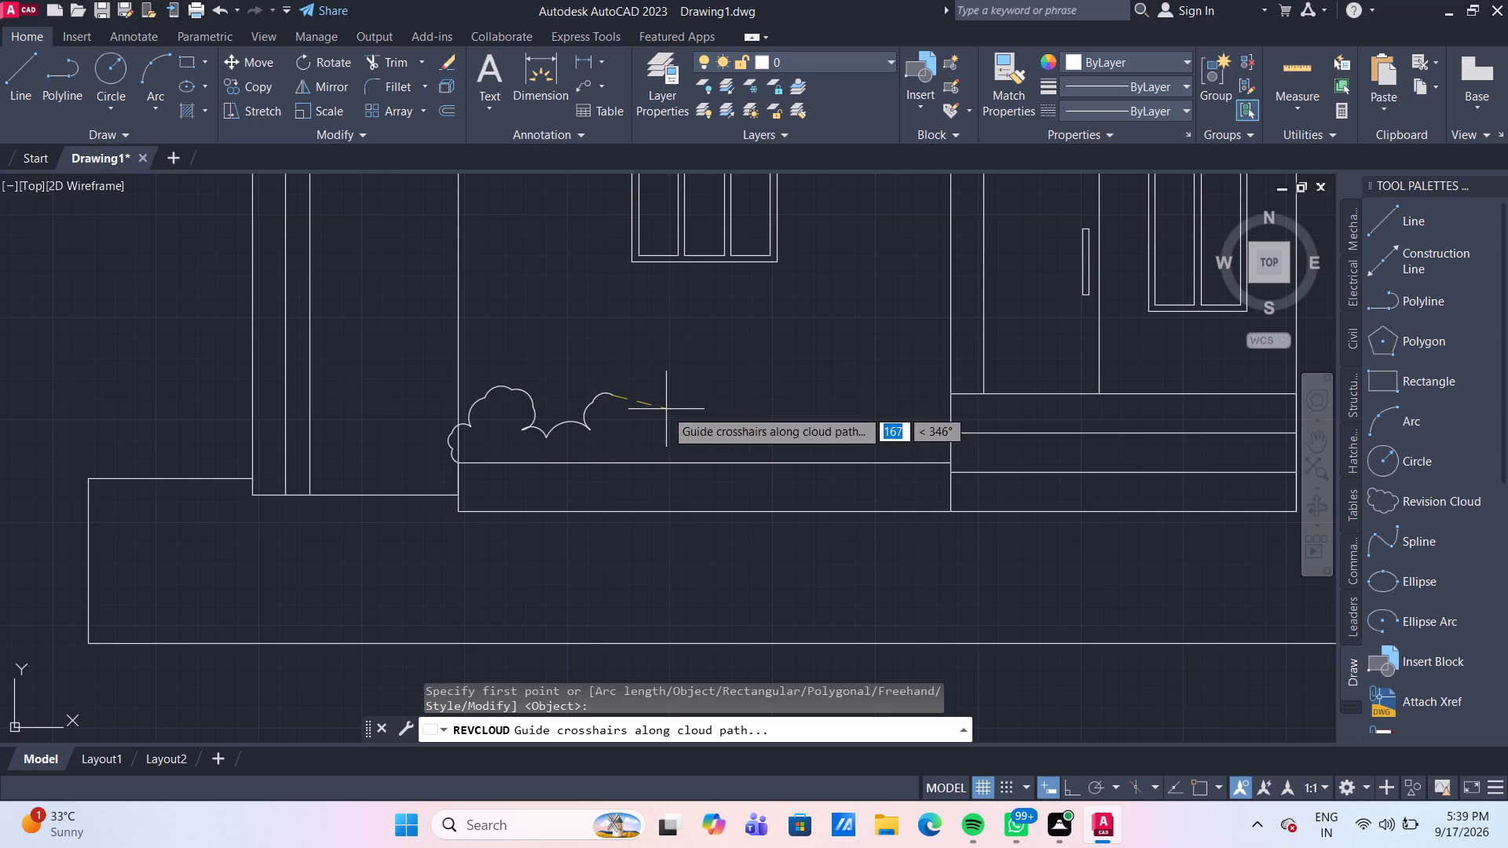
click(665, 409)
click(652, 421)
click(695, 429)
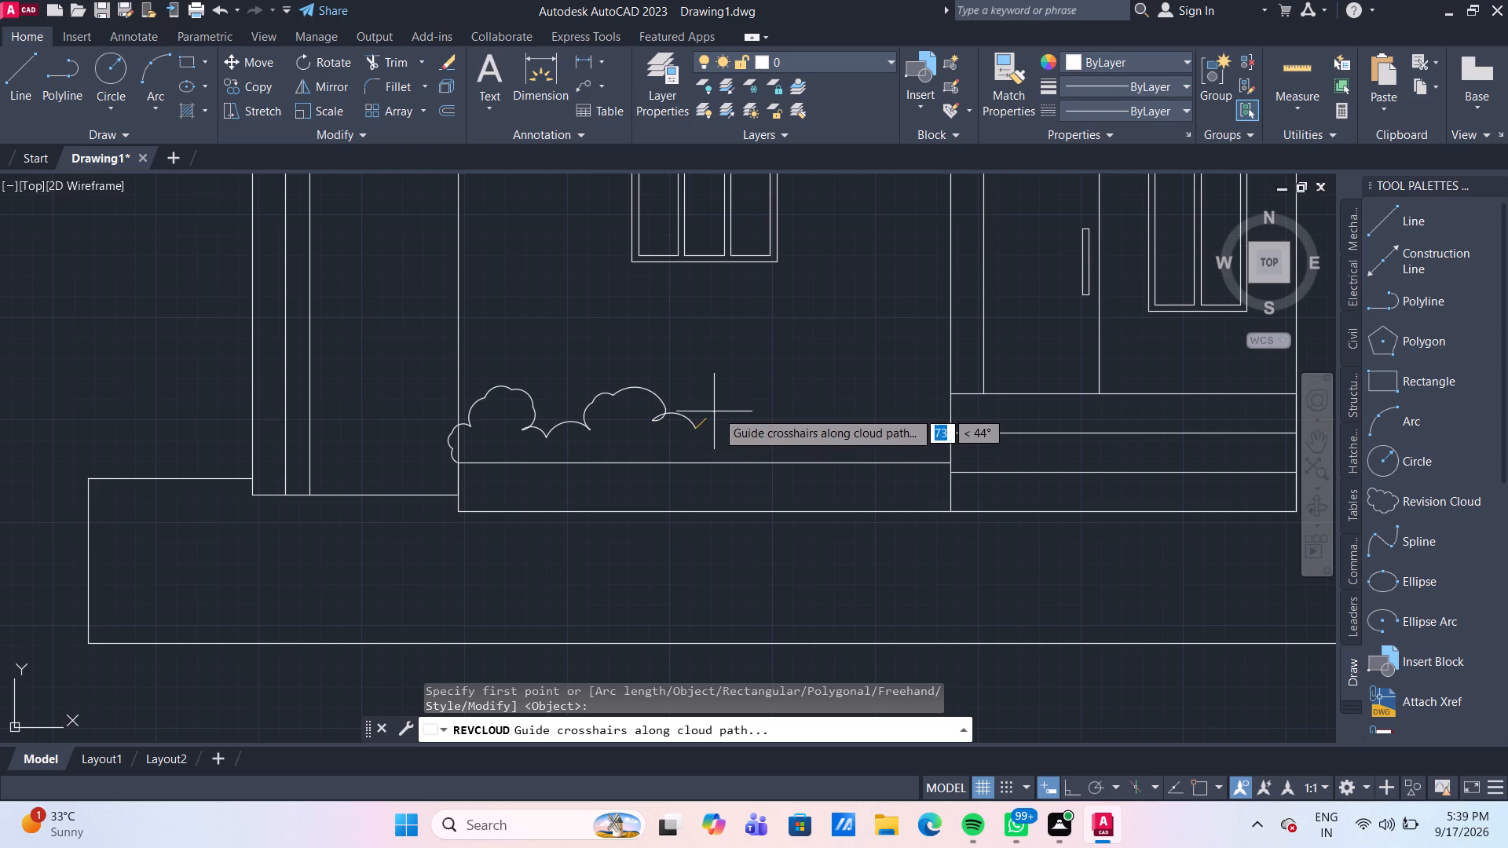
click(721, 409)
drag(753, 391, 765, 397)
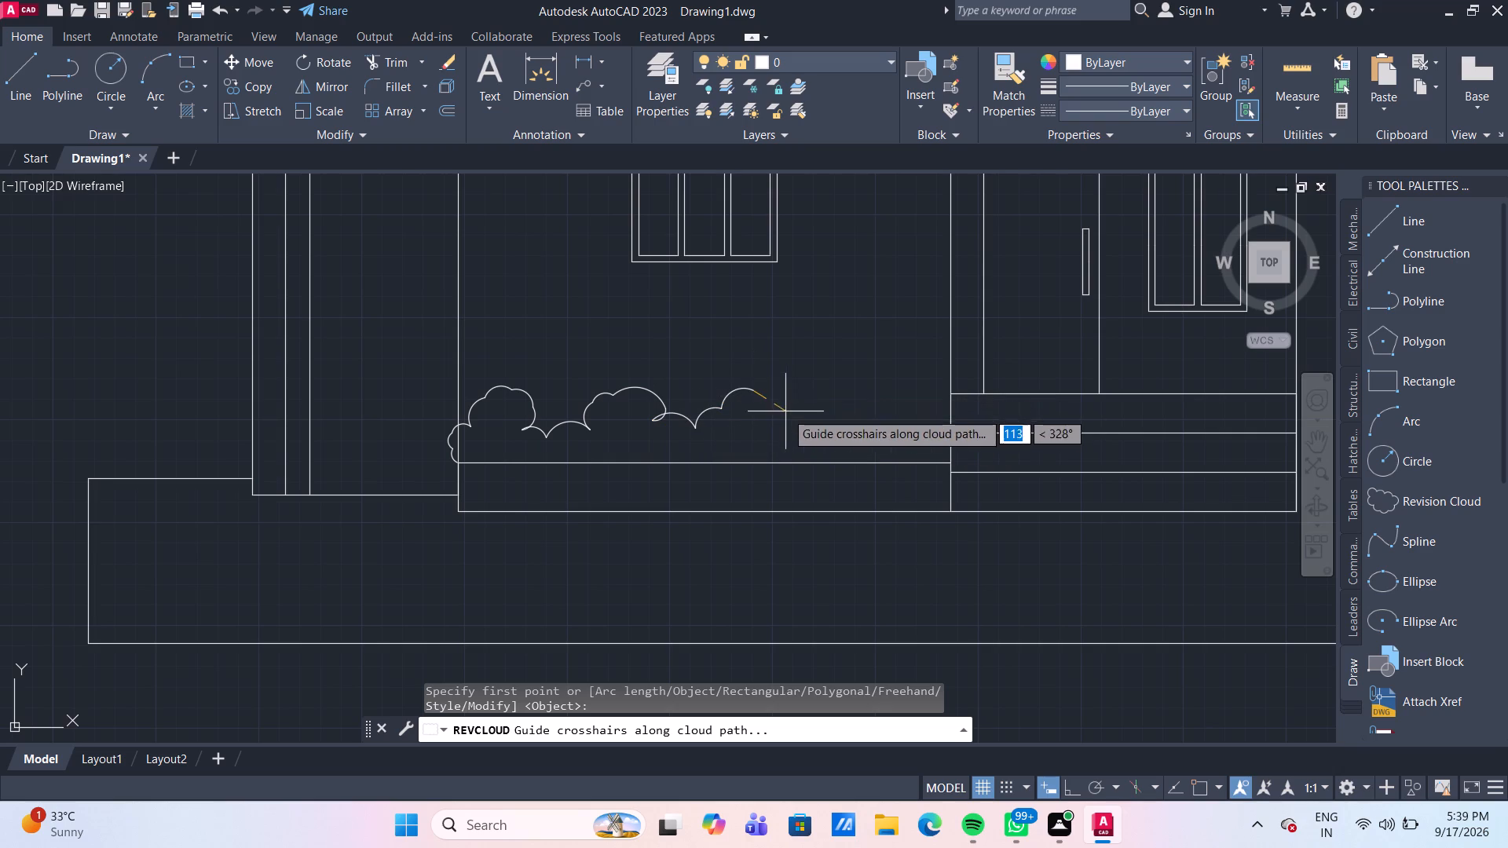
click(785, 411)
click(813, 425)
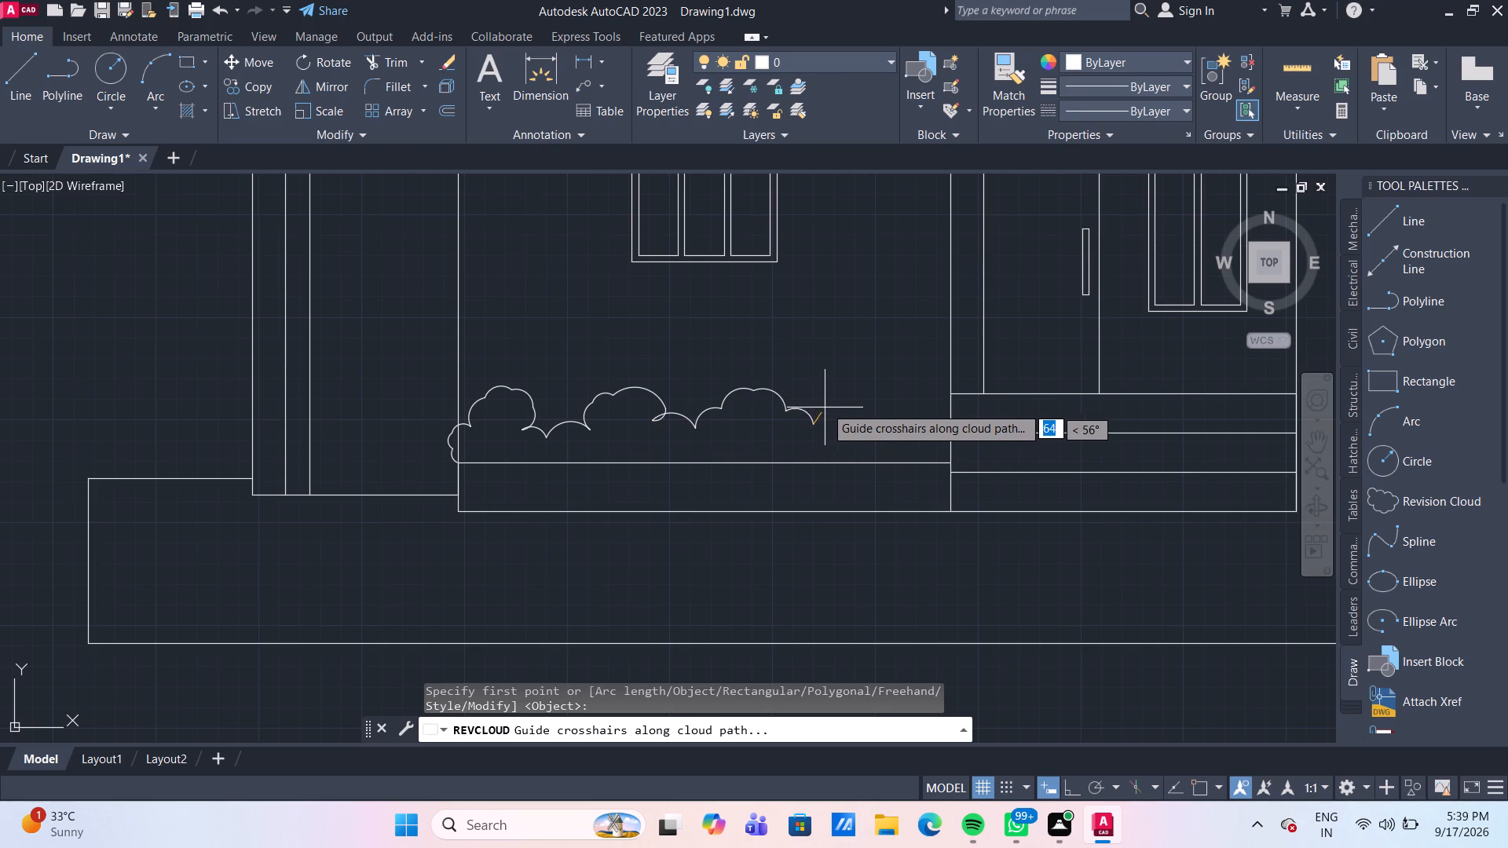
Extend the revision cloud with two smaller, narrower shrub humps up to the edge of the entrance steps.
click(826, 404)
click(833, 385)
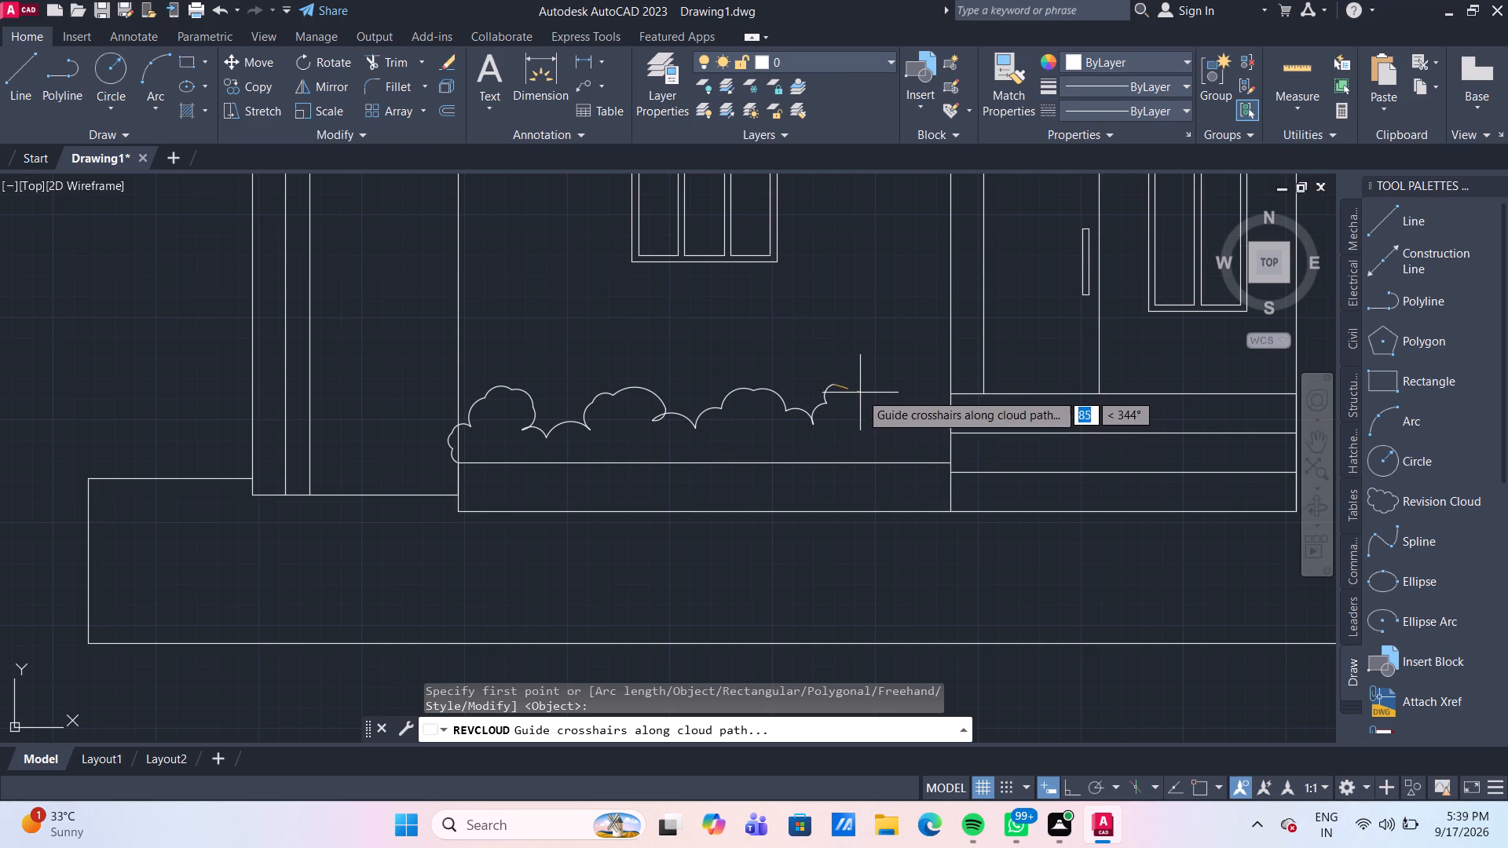
click(860, 384)
click(863, 408)
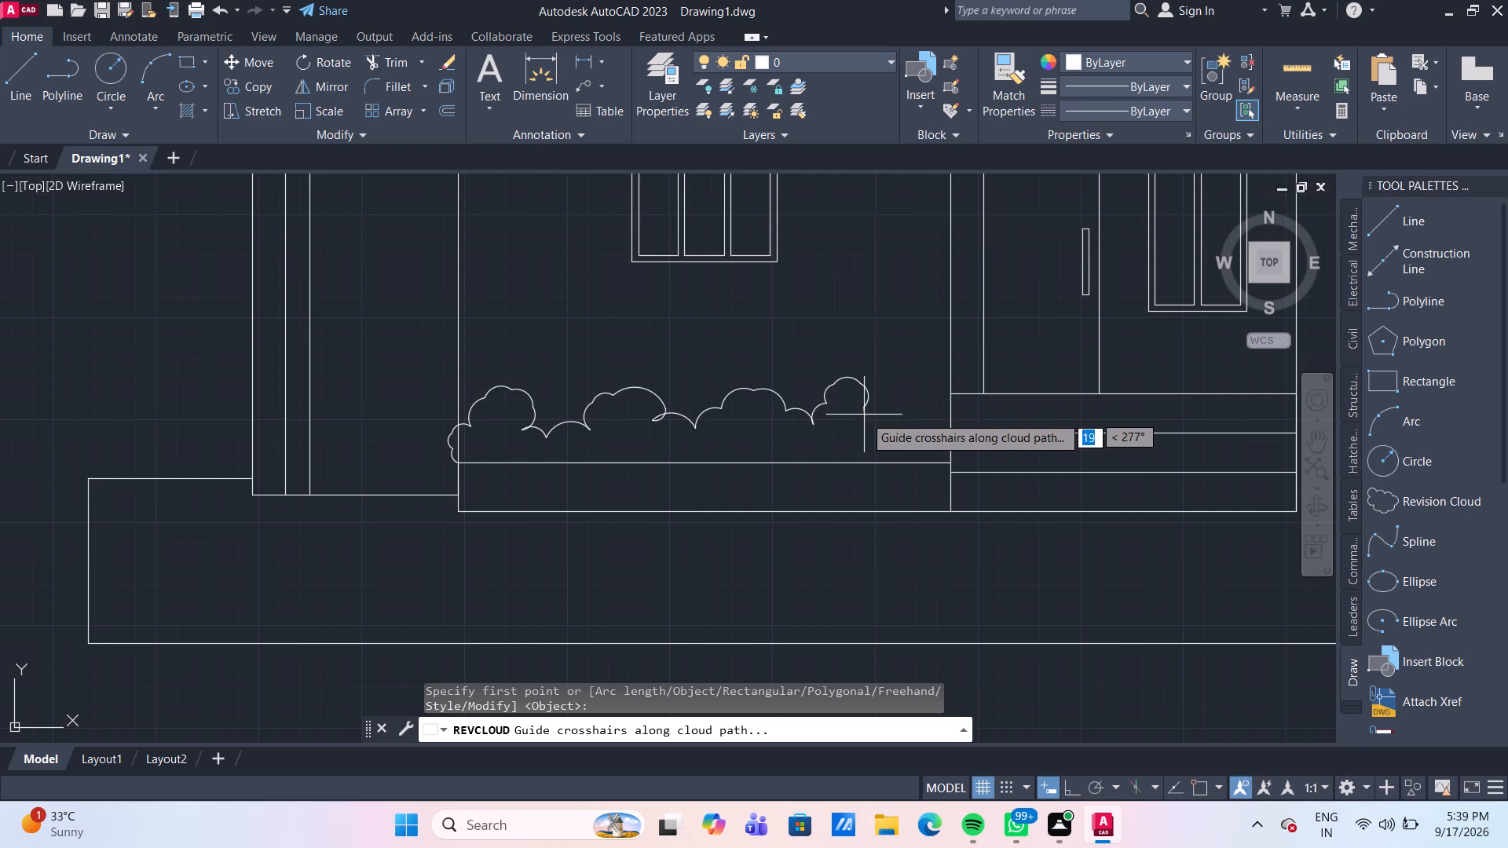
click(865, 418)
click(896, 408)
click(902, 385)
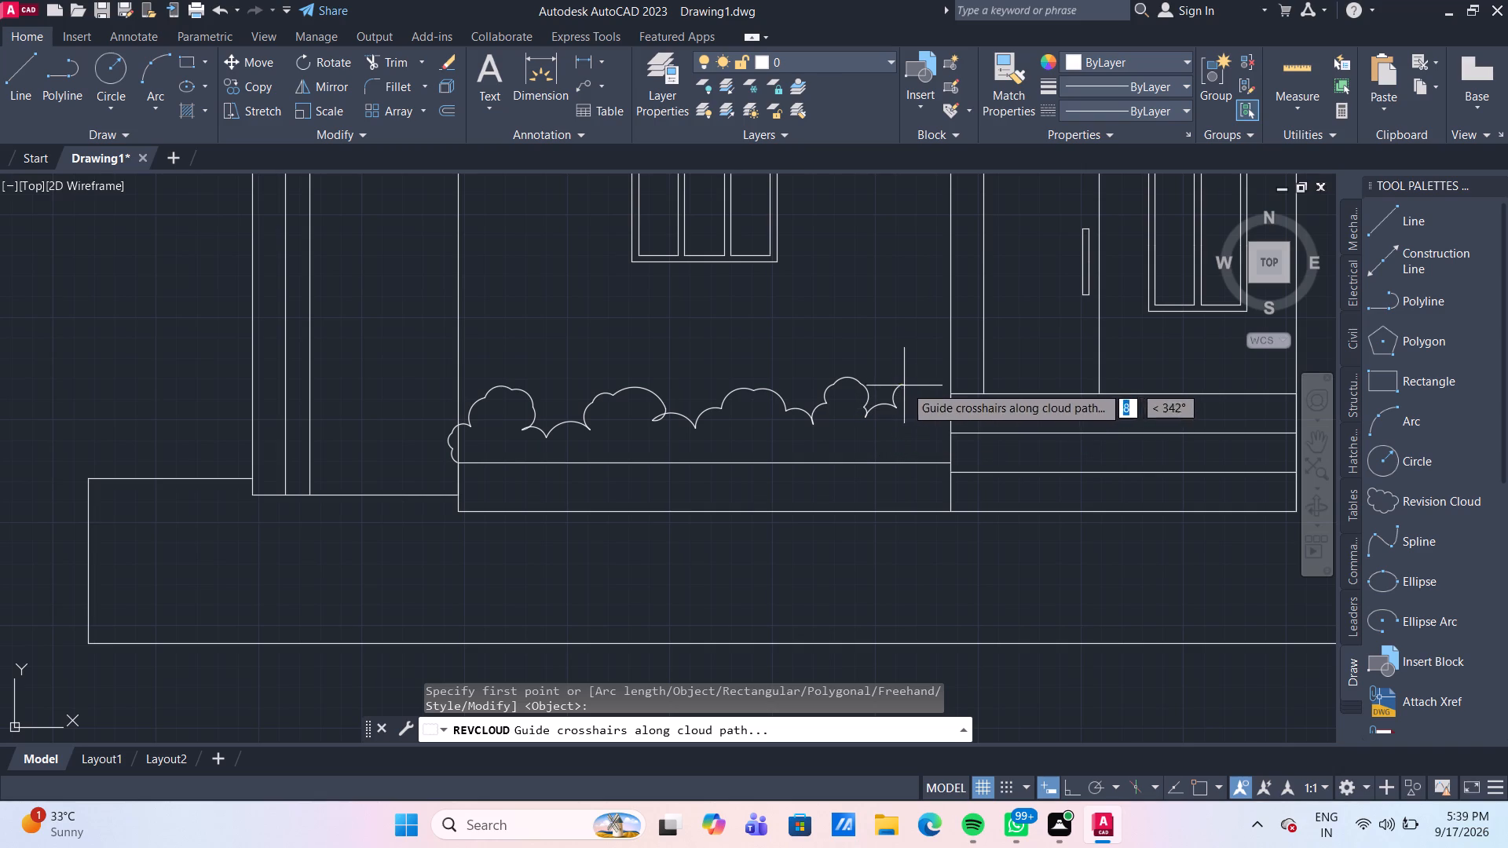
click(916, 376)
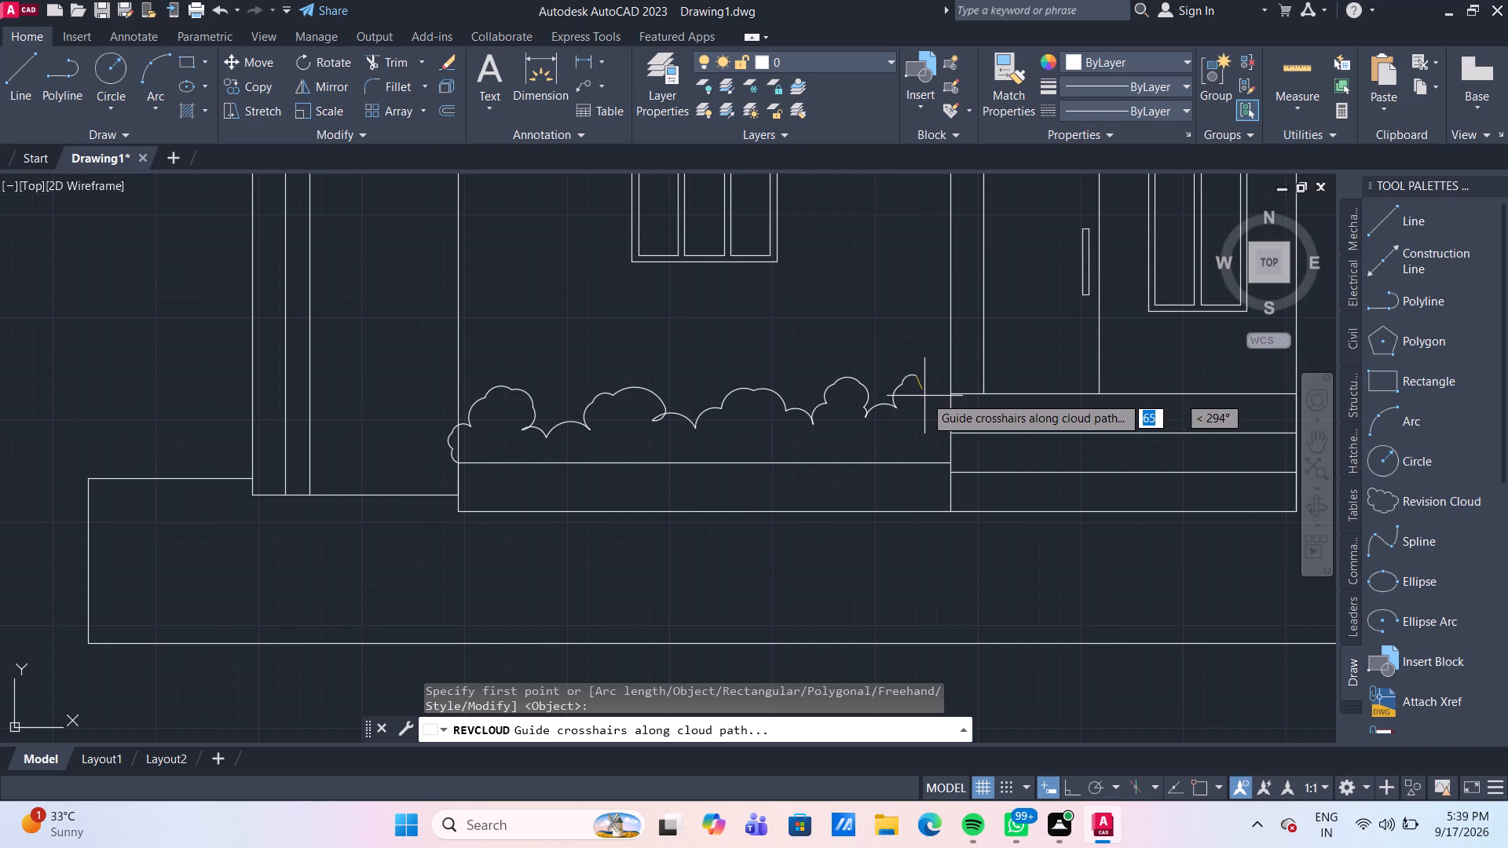
click(924, 403)
click(939, 389)
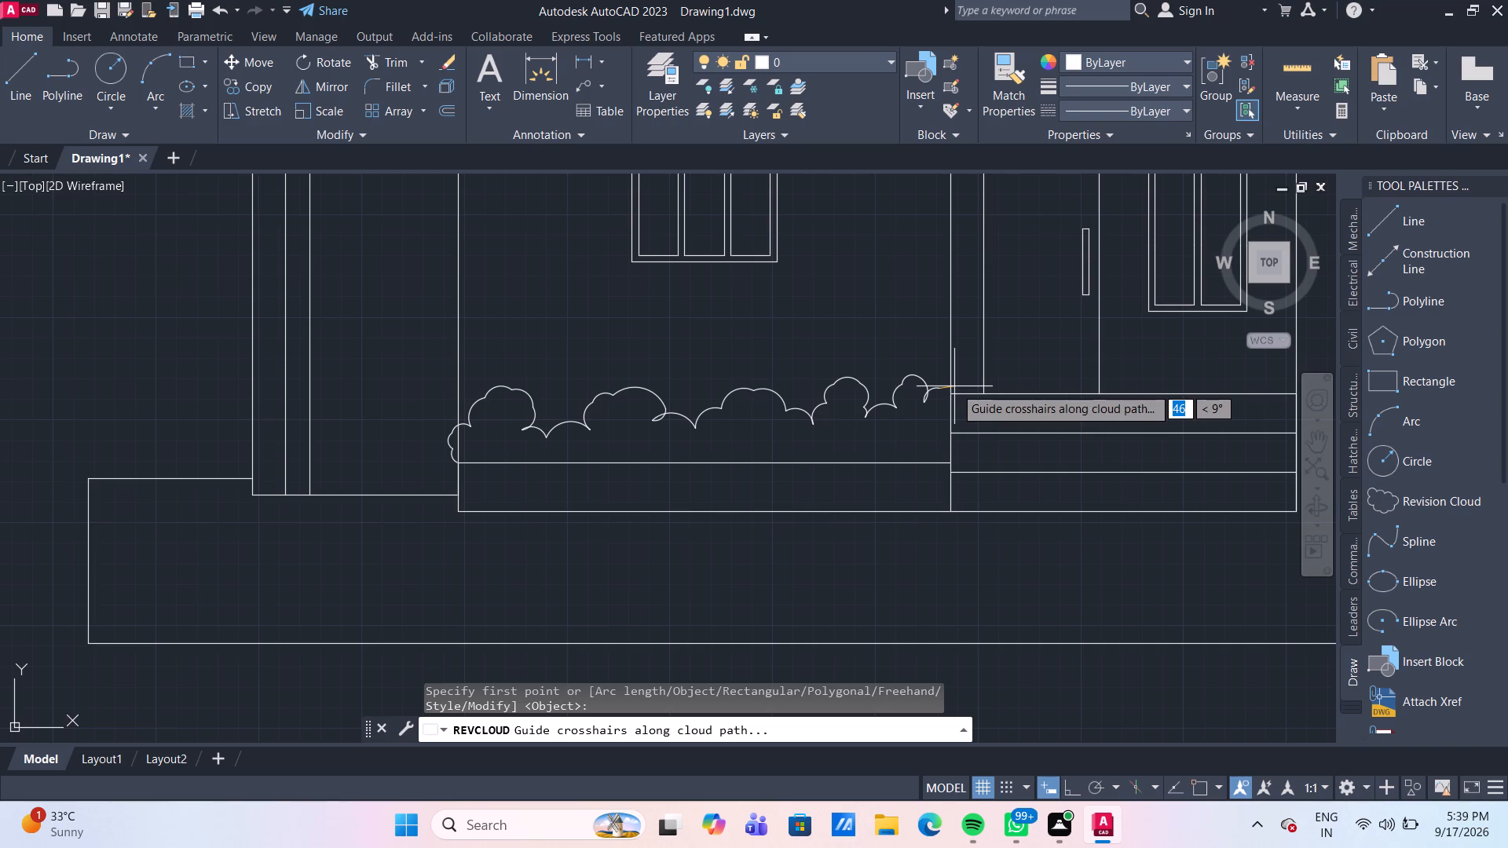
Bring the revision cloud down along the entrance steps' edge to the base line's end and finish it without reversing direction.
click(954, 386)
drag(958, 397, 961, 417)
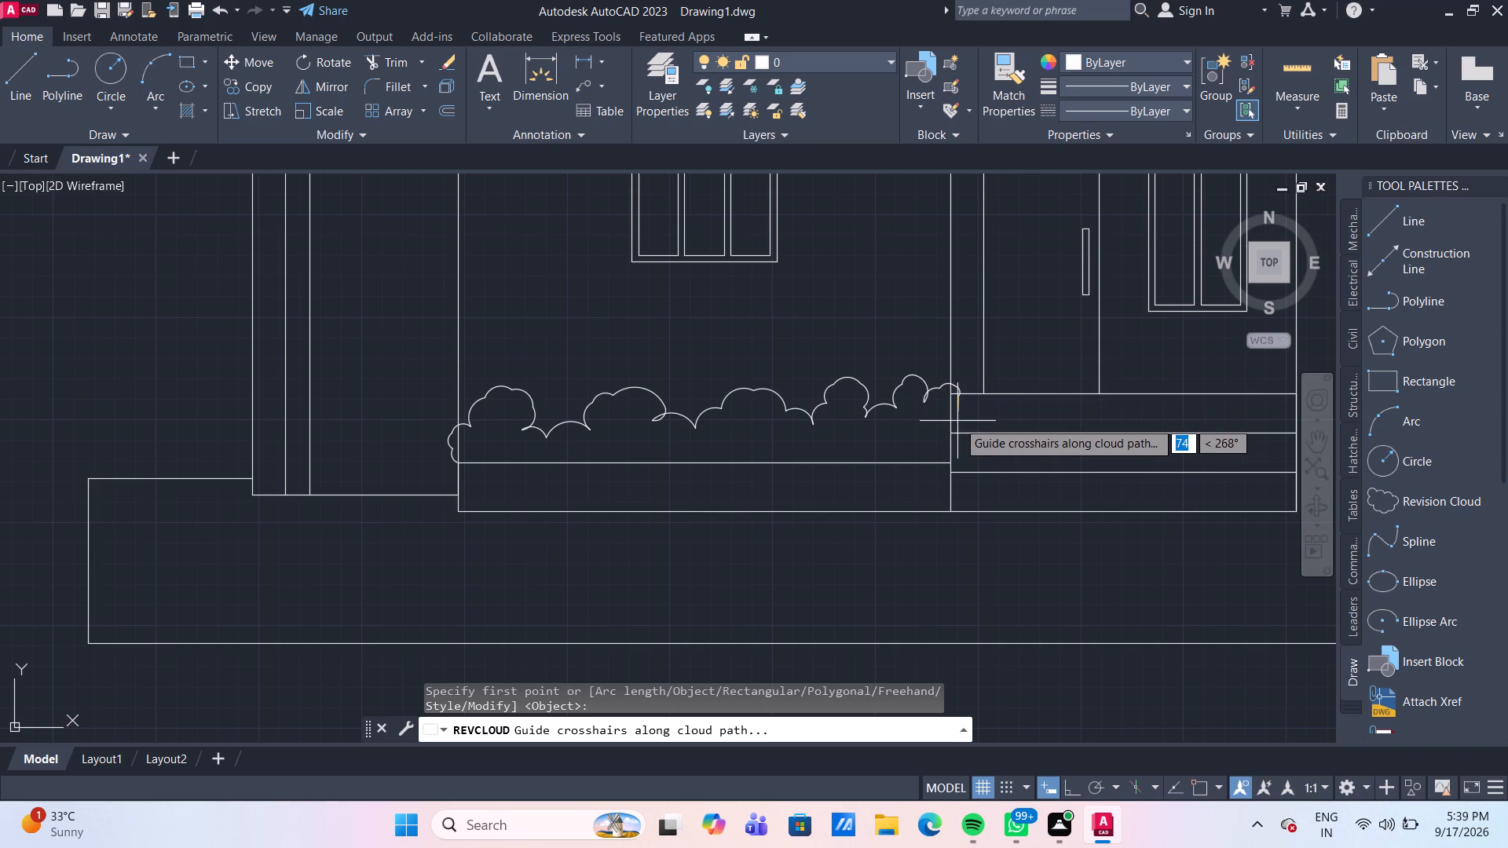
click(957, 421)
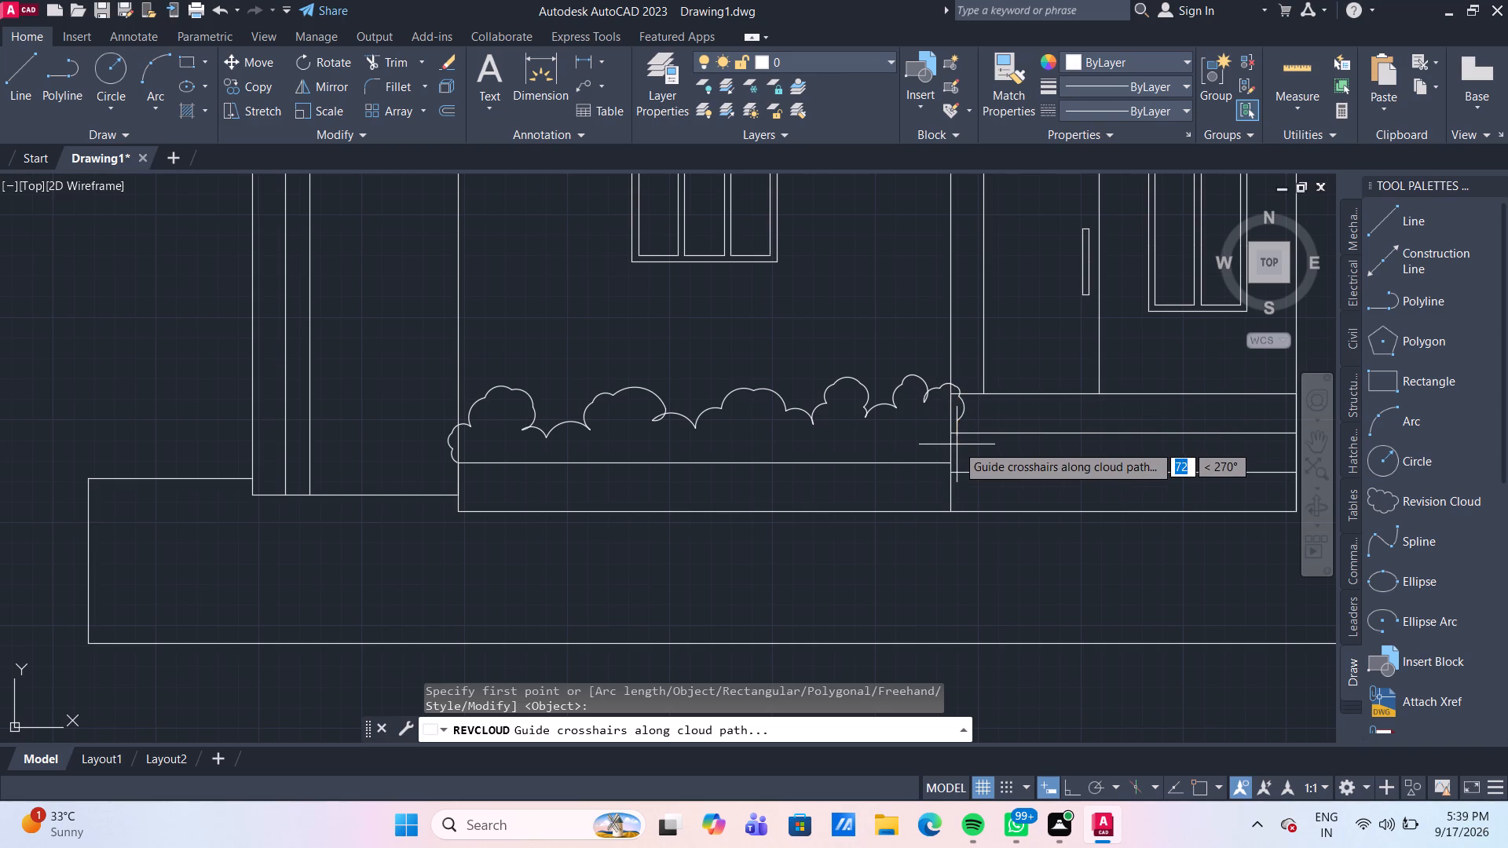
click(957, 444)
click(949, 455)
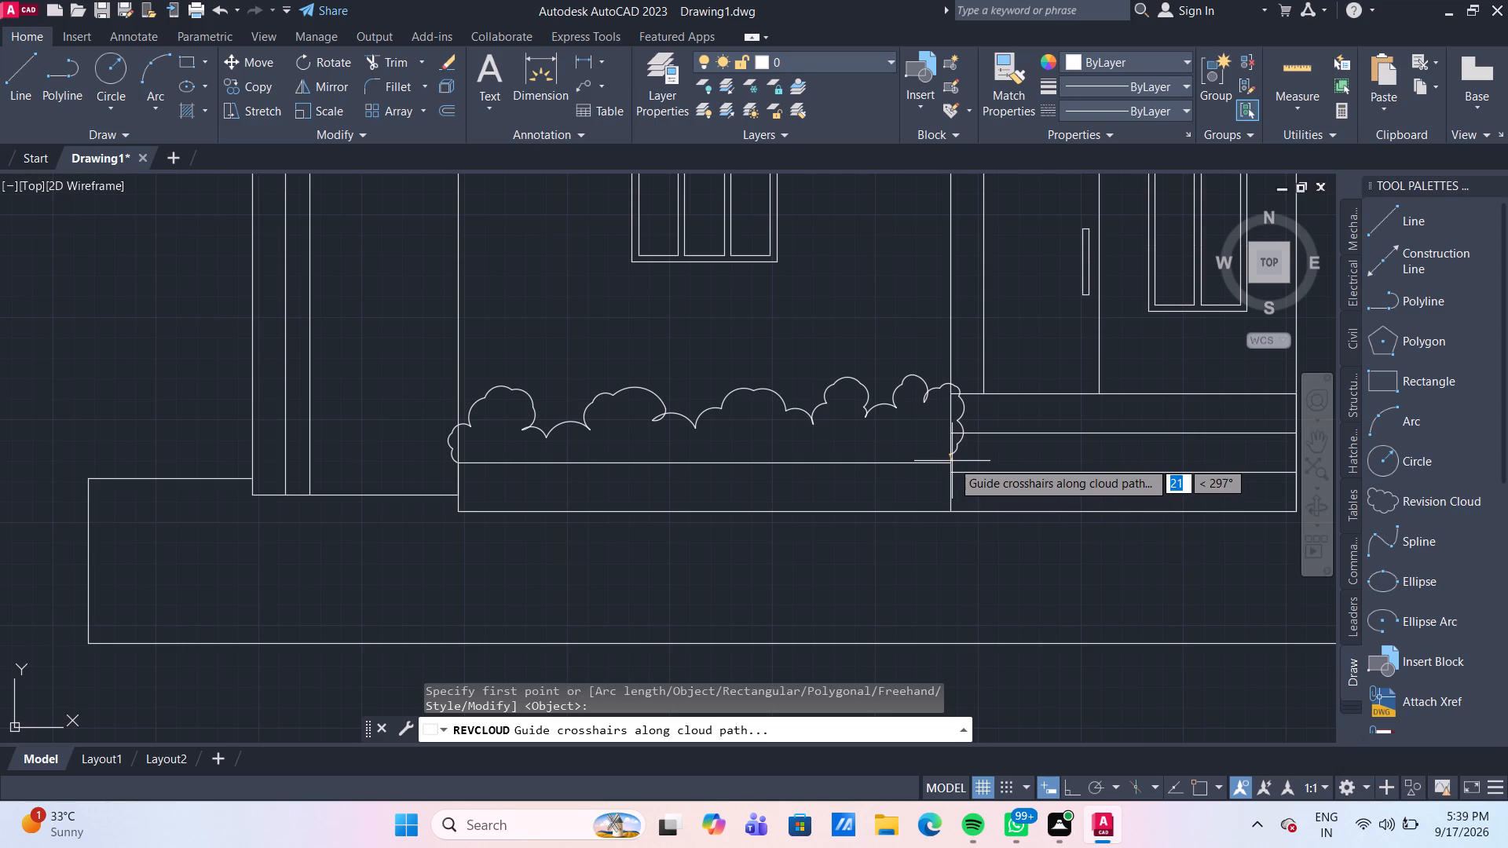
click(950, 464)
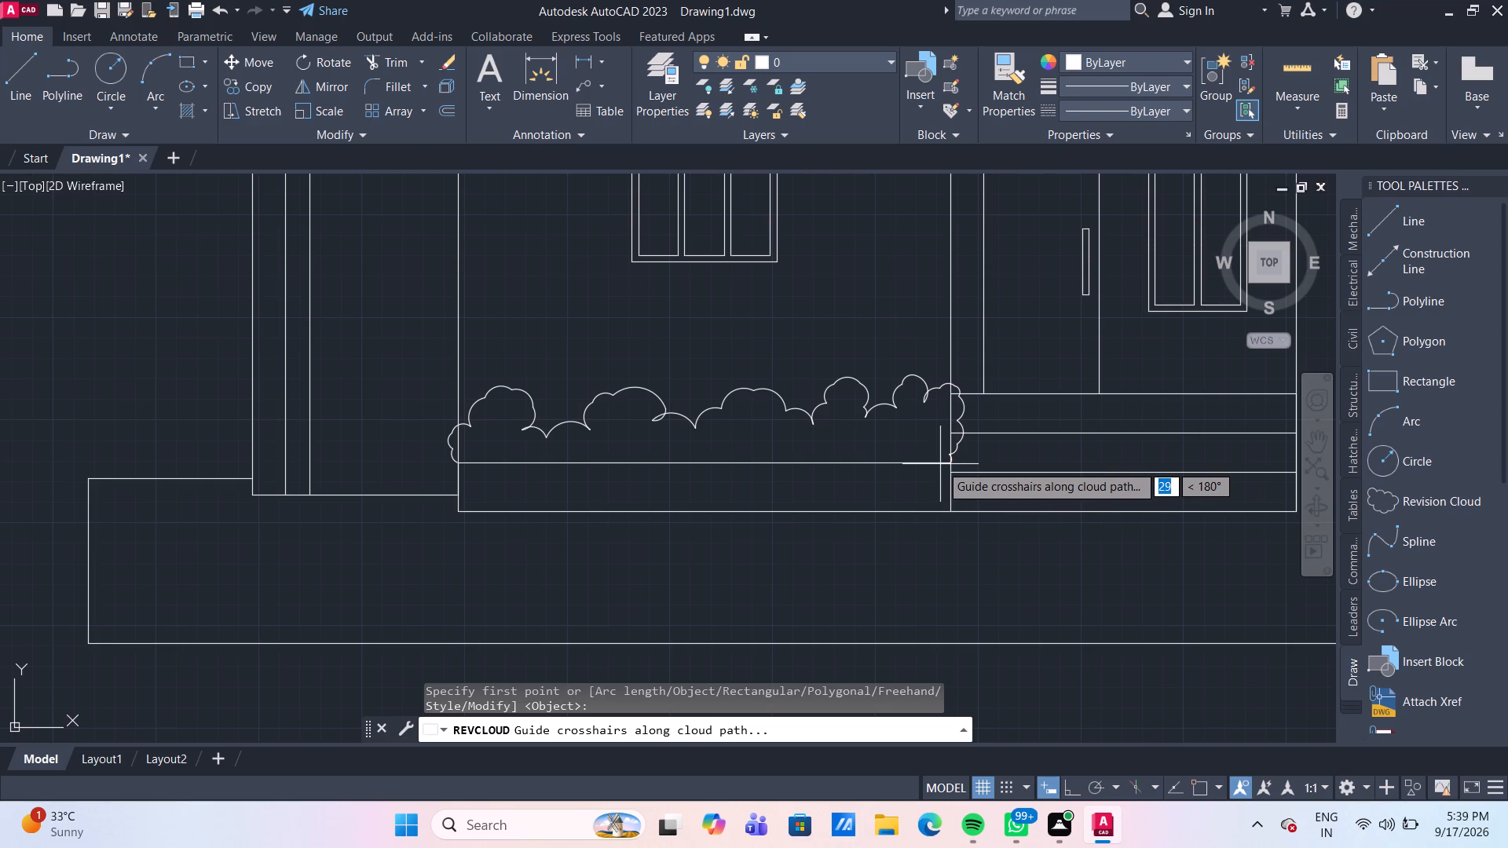
key(Return)
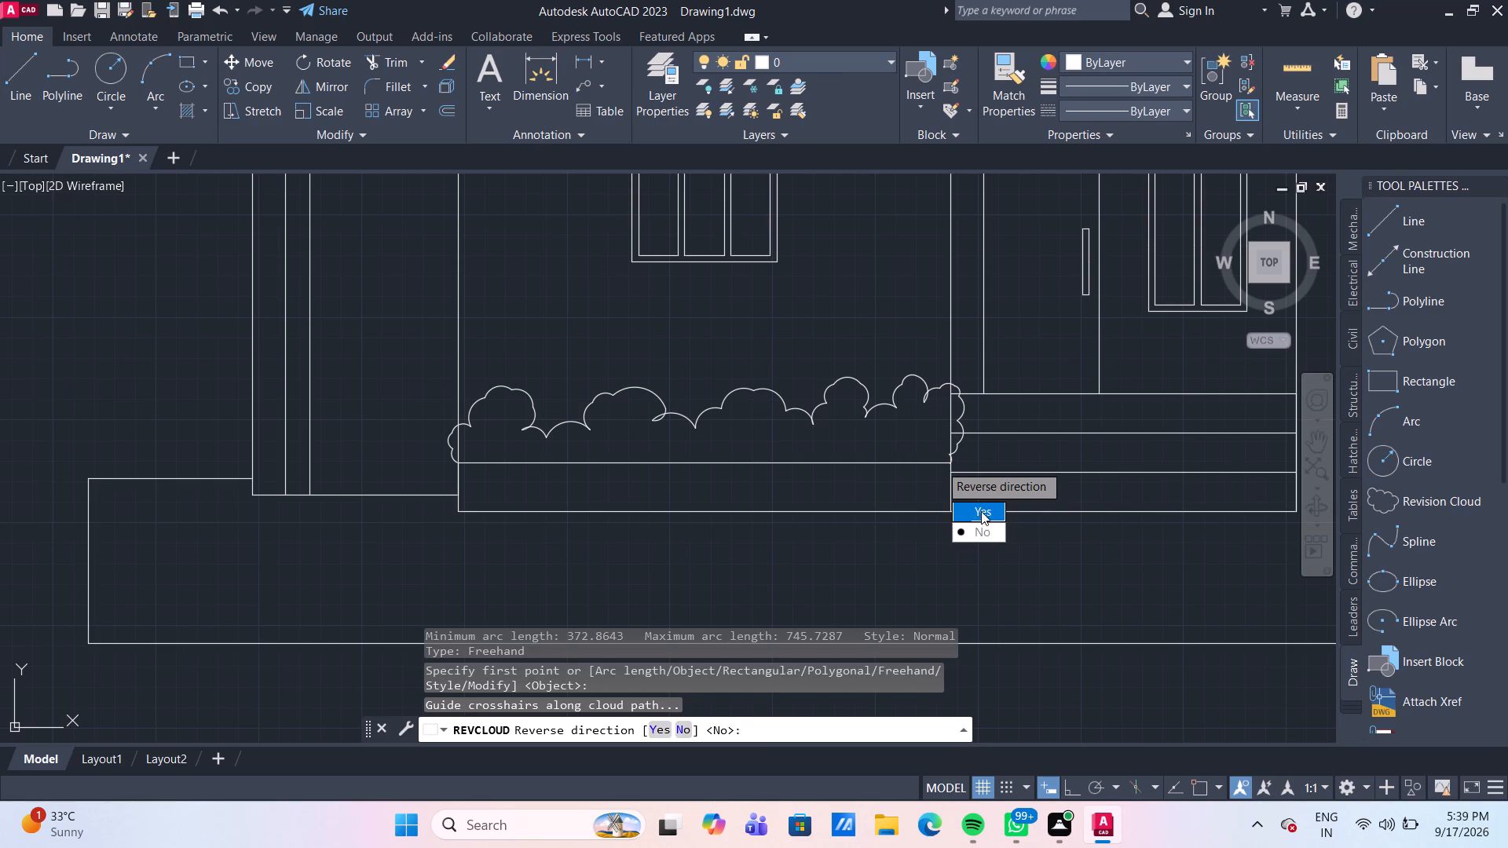
drag(987, 533, 939, 464)
Examine the finished revision cloud's end where it meets the base line and the entrance steps.
scroll(912, 444, up, 1)
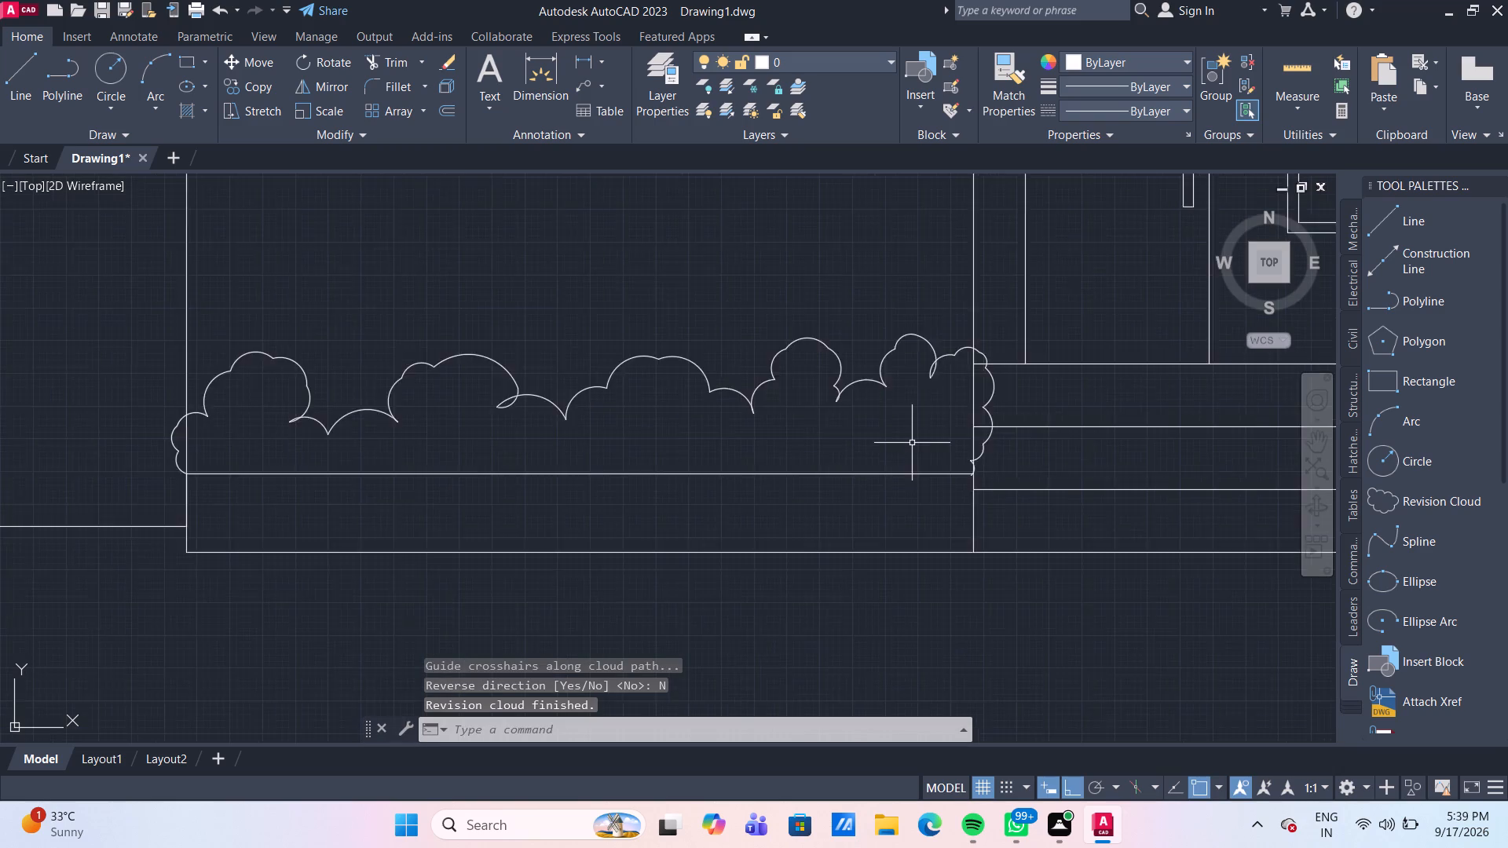
scroll(912, 441, up, 1)
scroll(998, 464, up, 1)
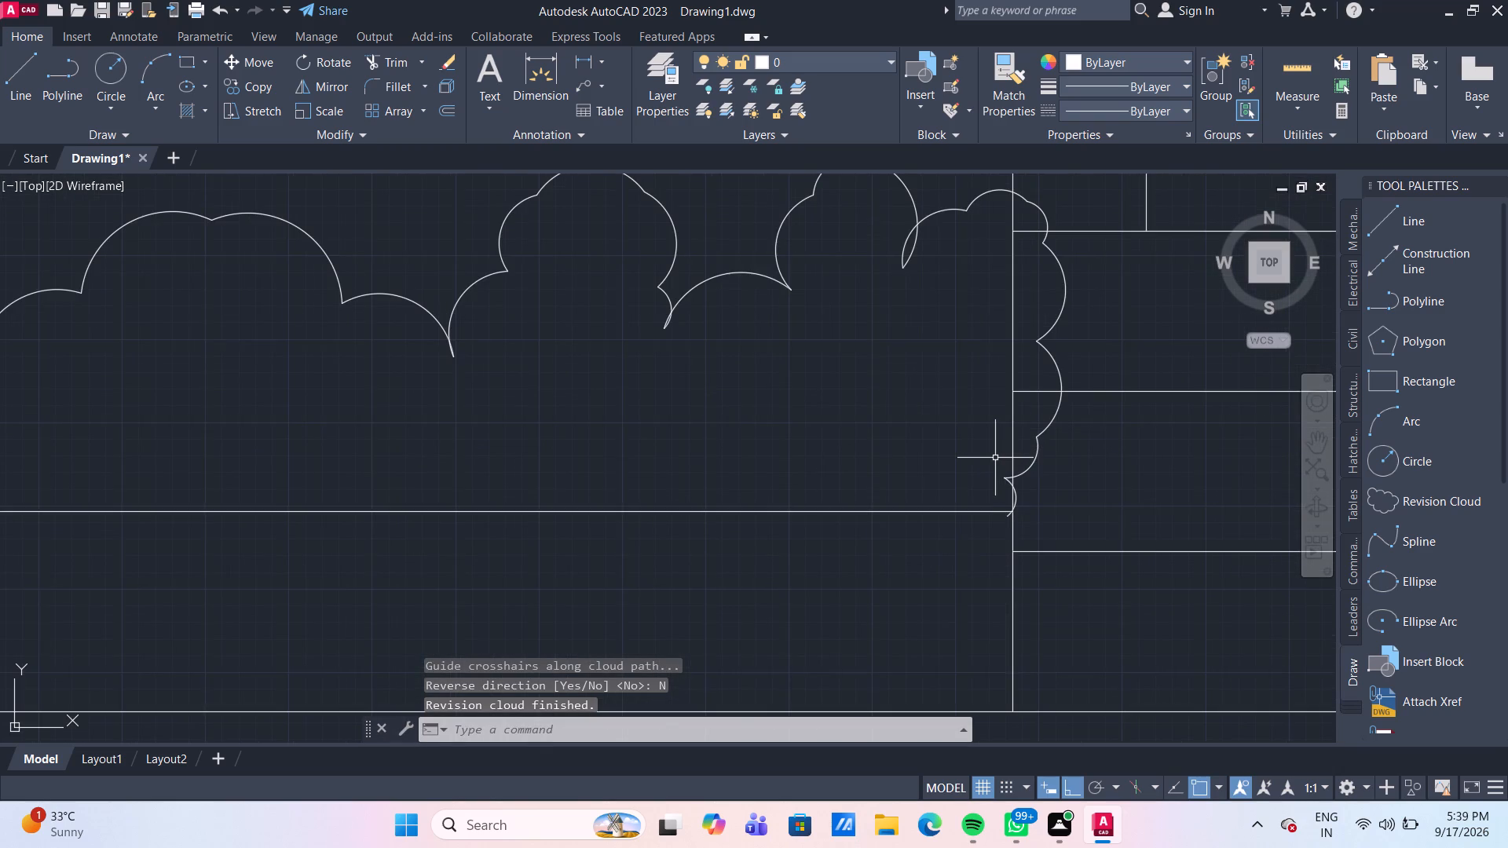
scroll(995, 458, up, 1)
middle_click(995, 458)
scroll(995, 458, down, 2)
scroll(936, 419, down, 1)
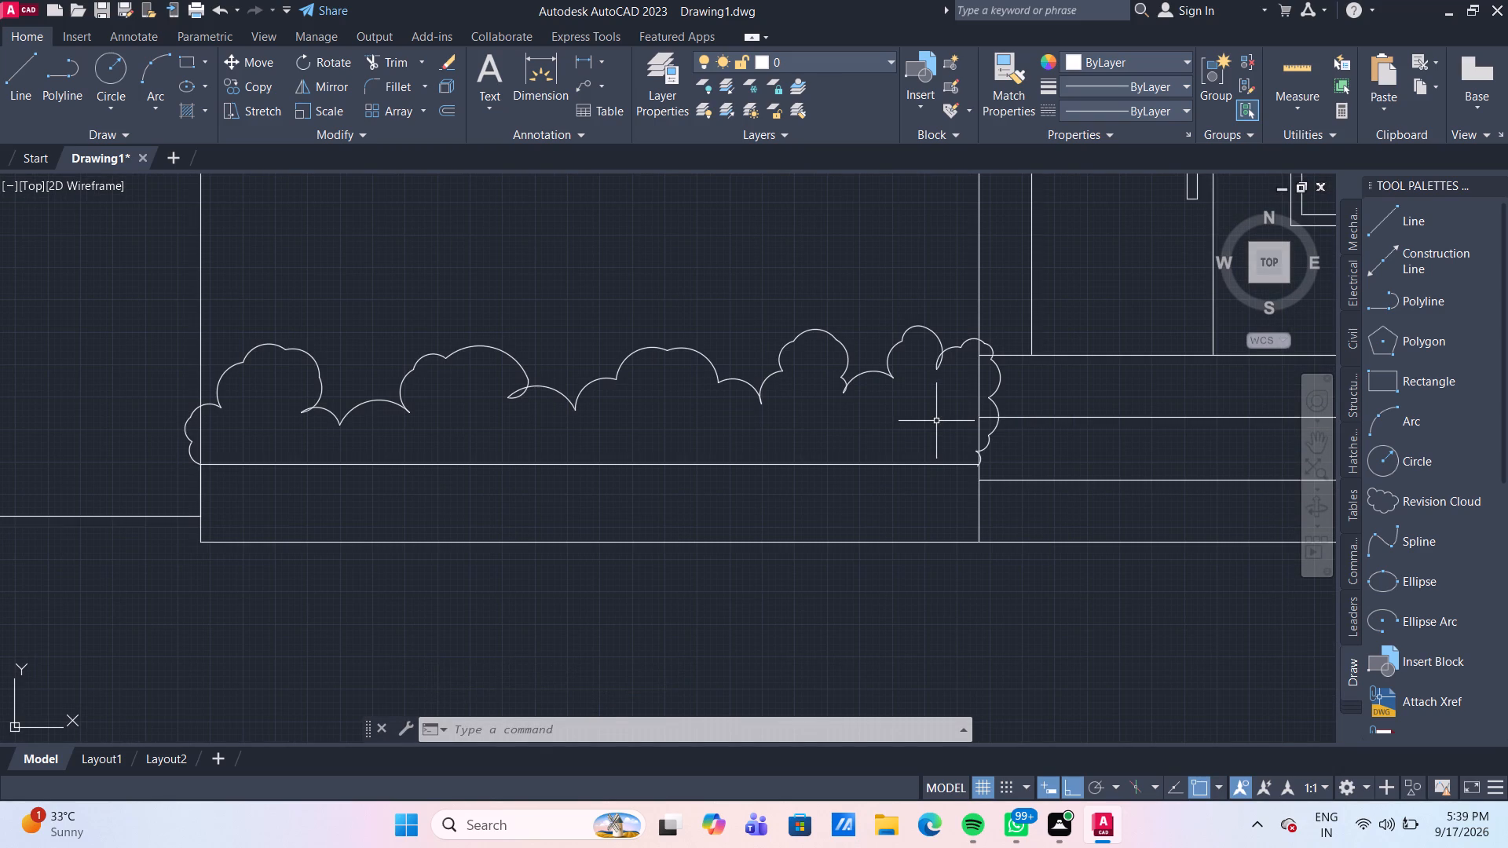
scroll(758, 440, down, 1)
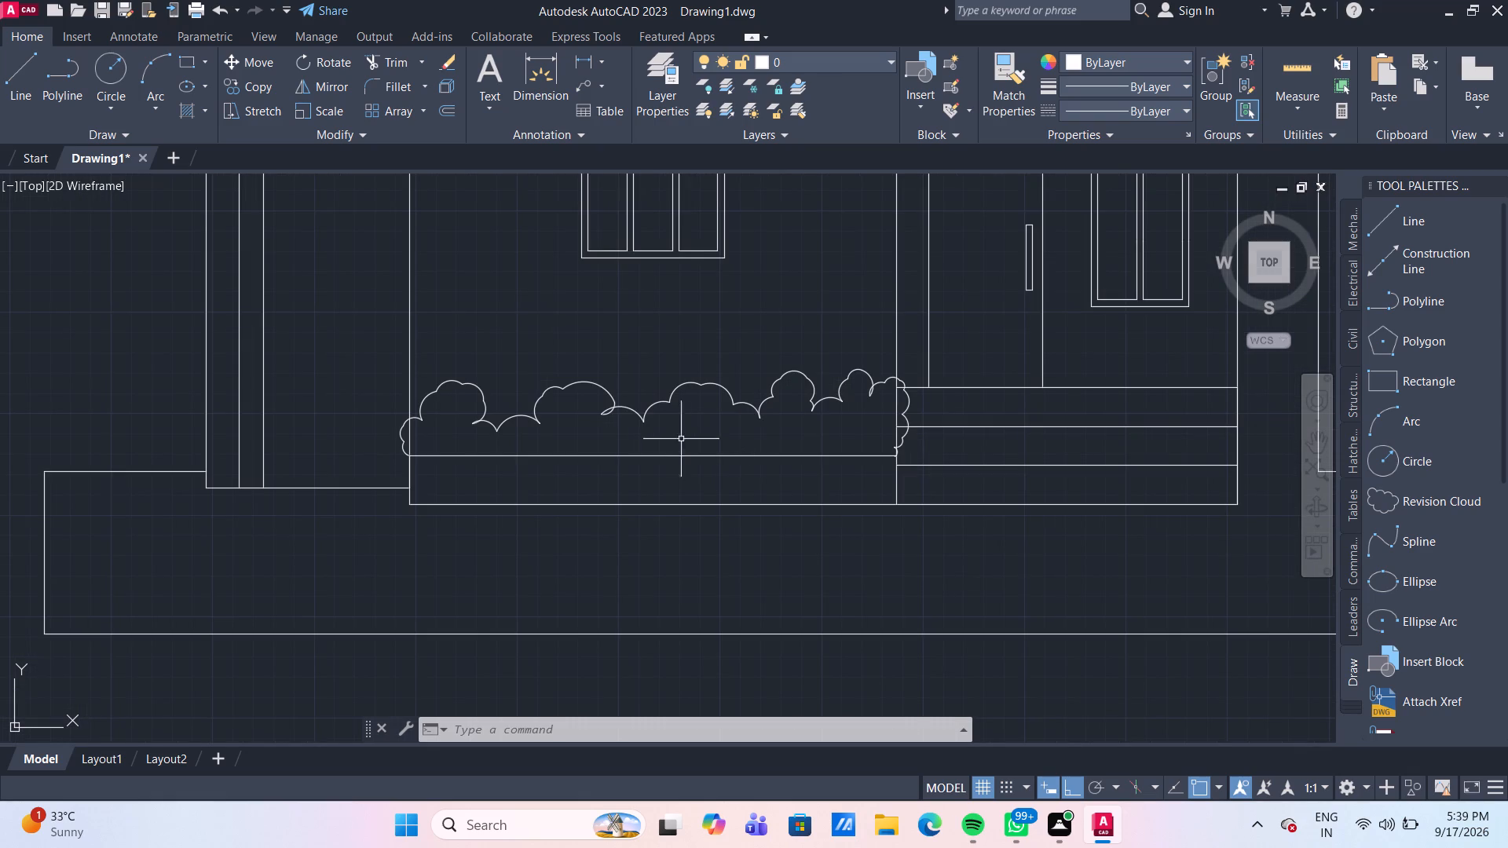
Reshape the overlapping arc after the second shrub hump, stretching its midpoint up about 19 and its upper vertex horizontally inward.
scroll(585, 404, up, 4)
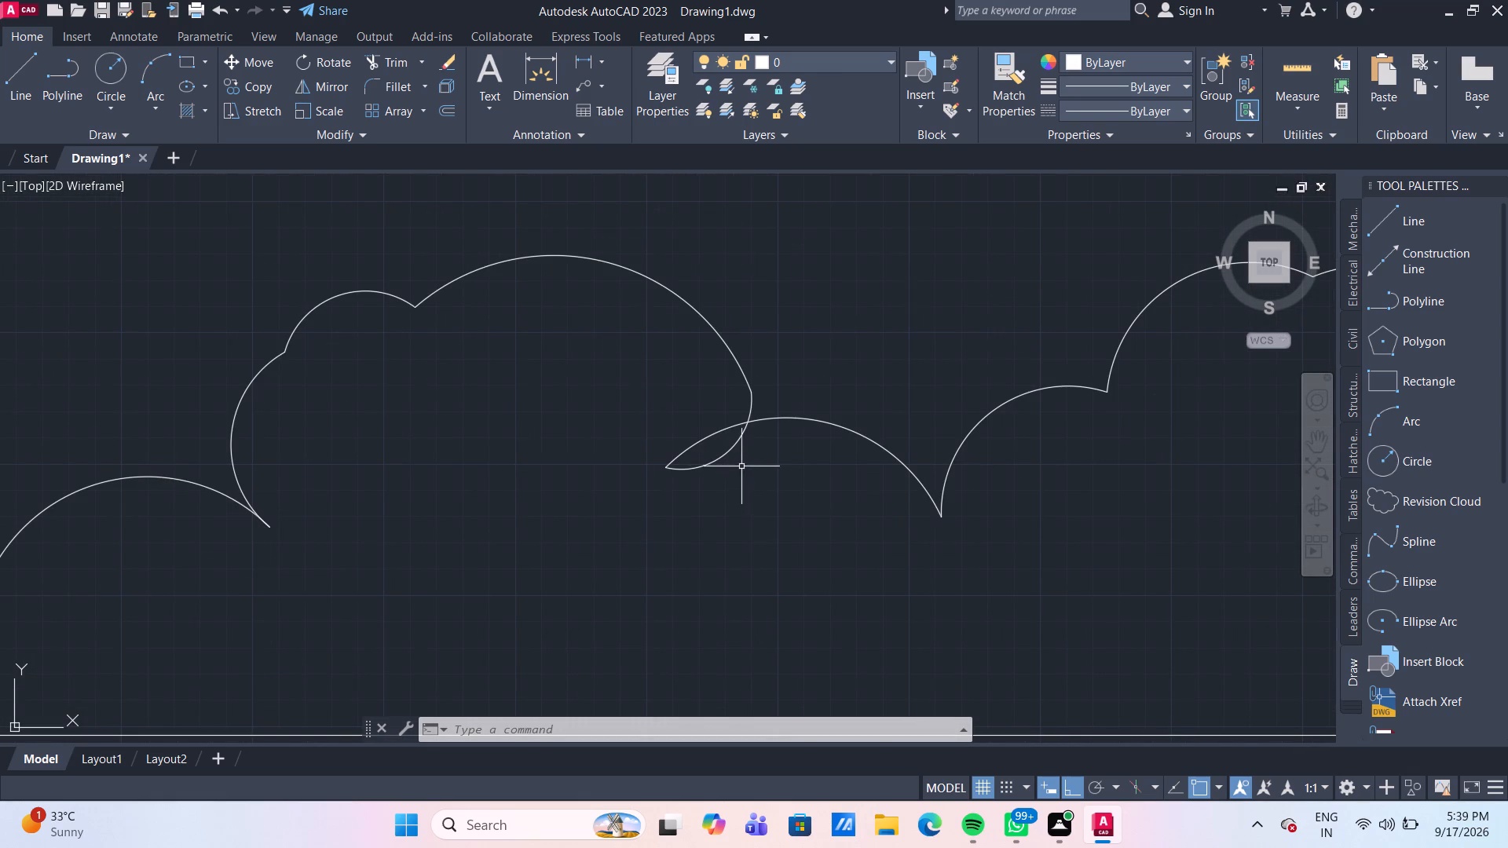
click(727, 455)
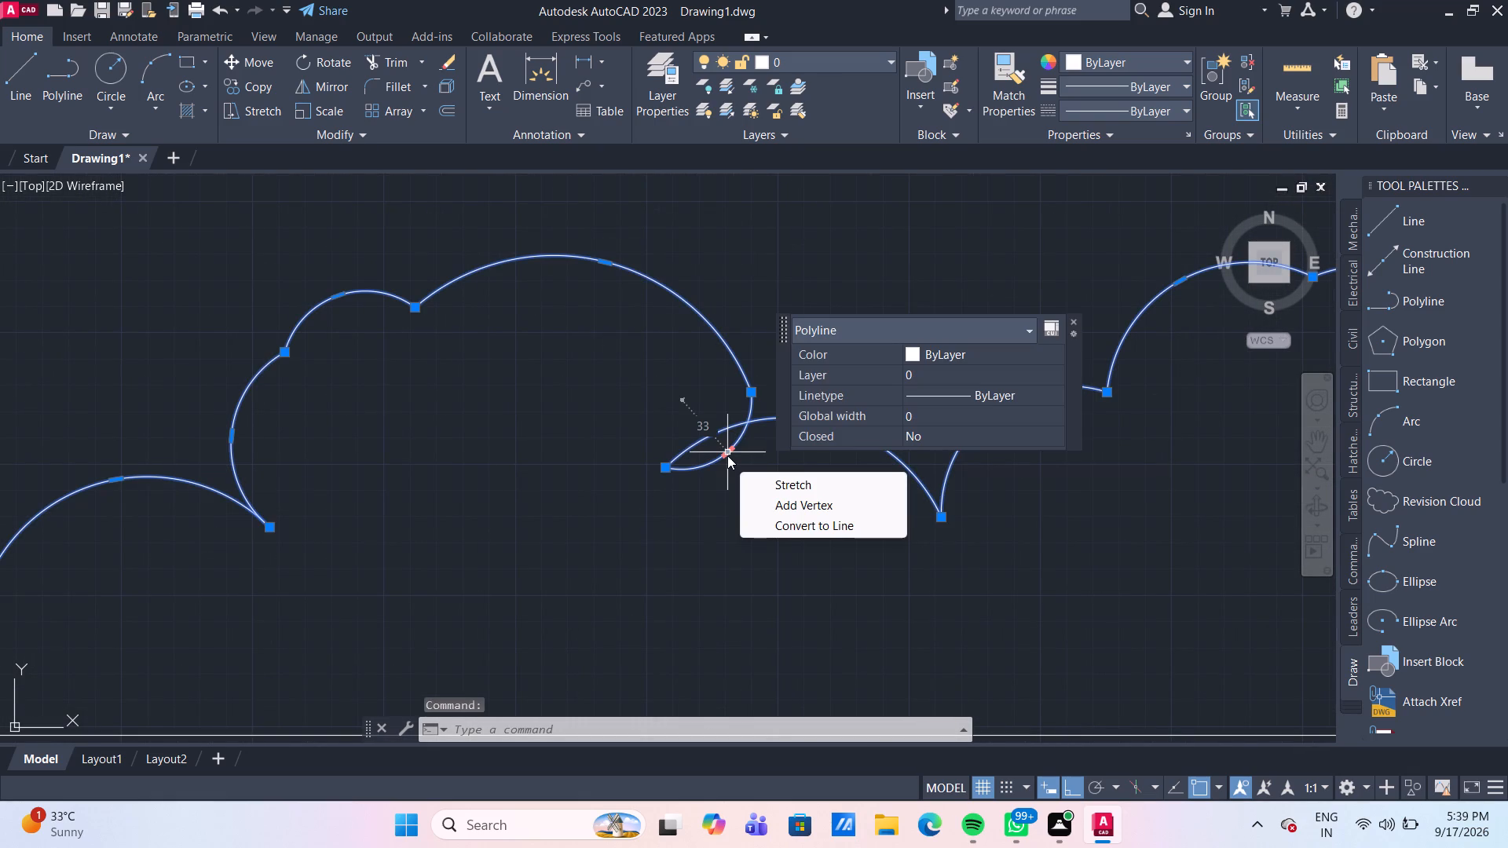
click(727, 453)
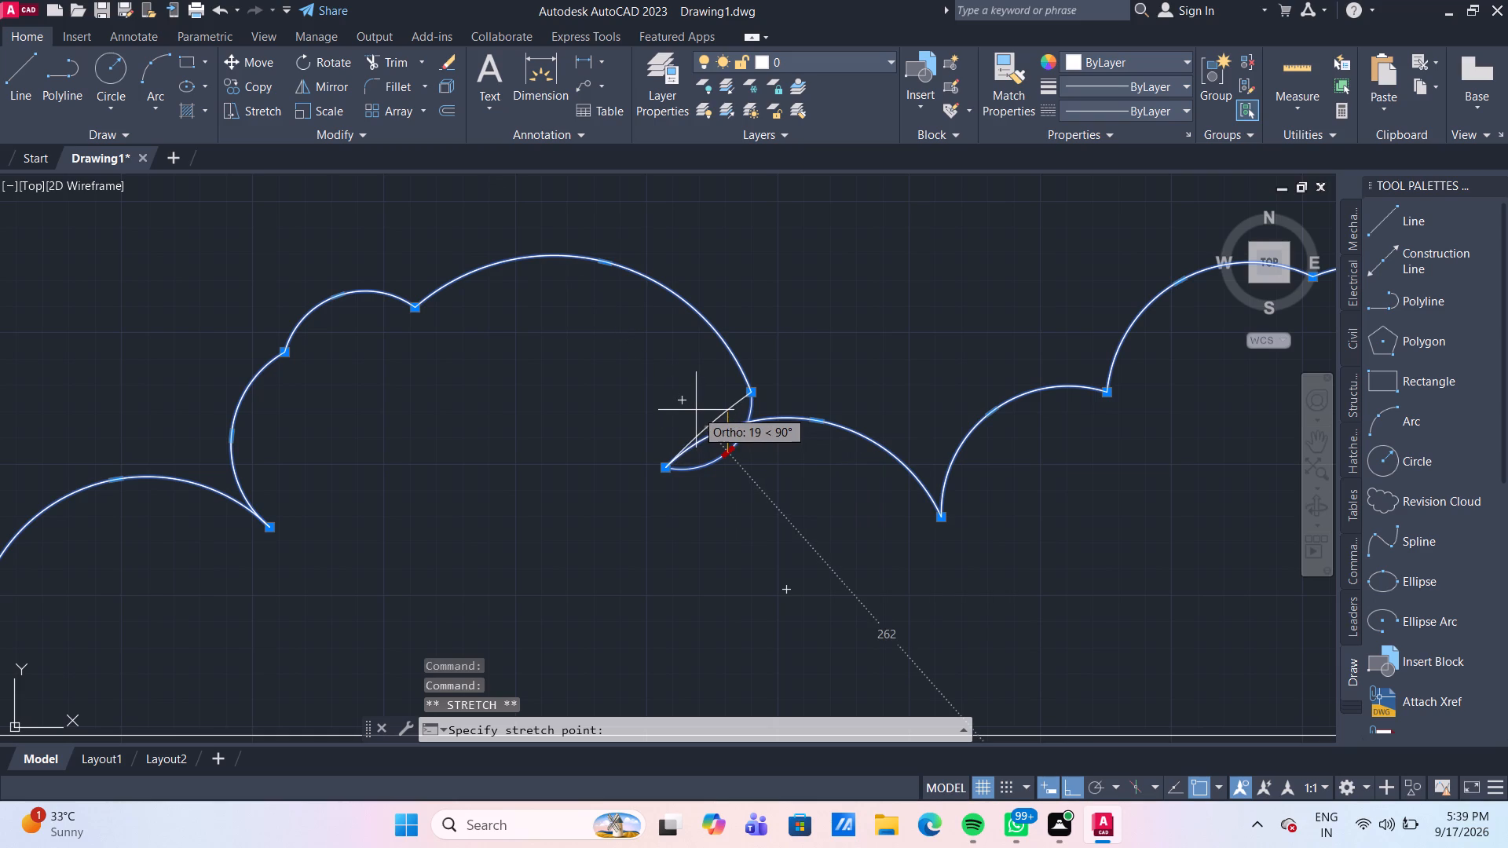
click(696, 410)
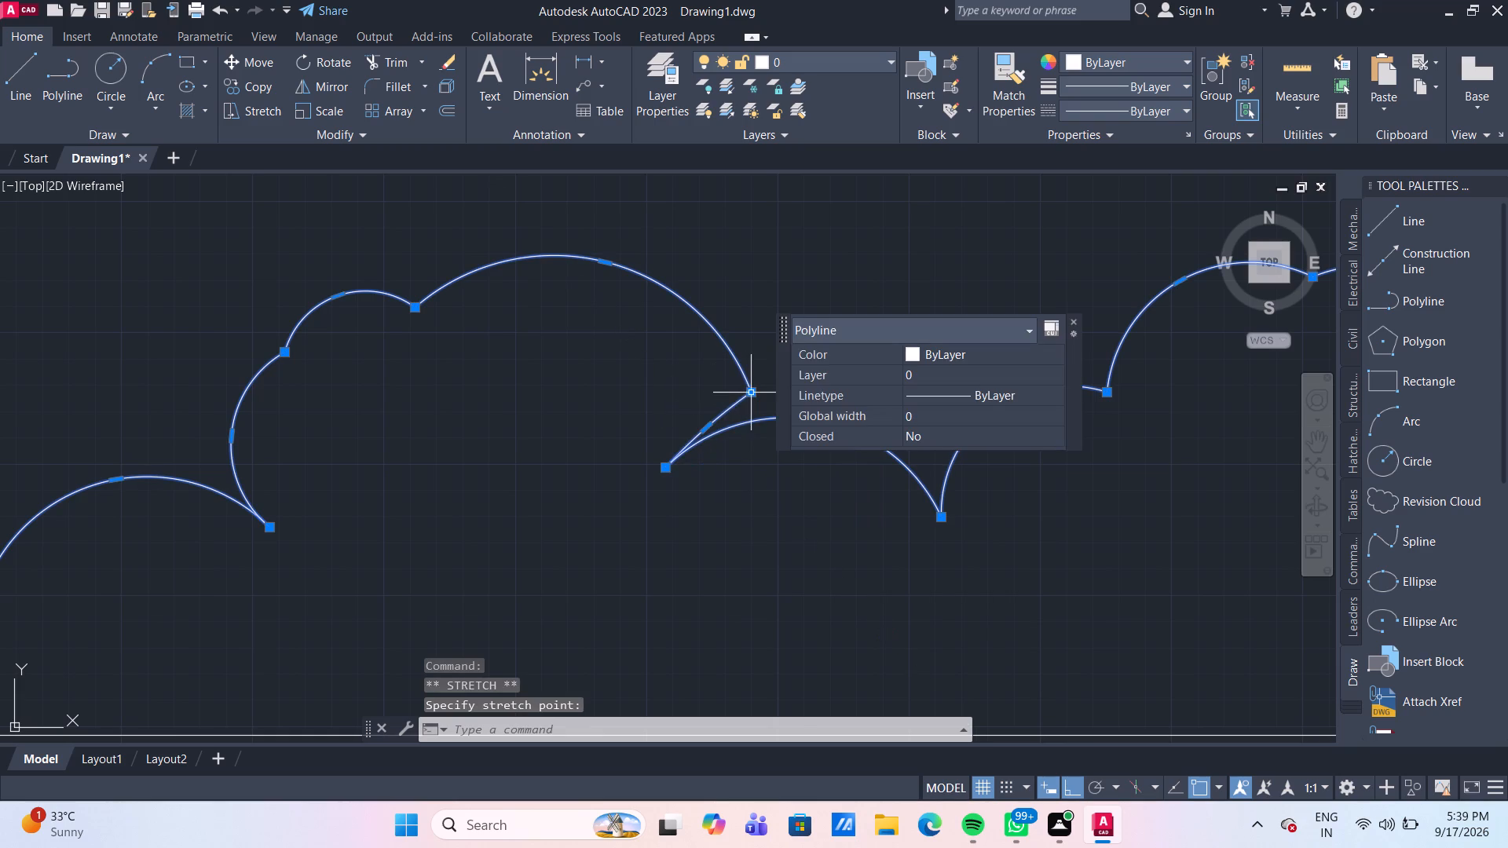
click(750, 392)
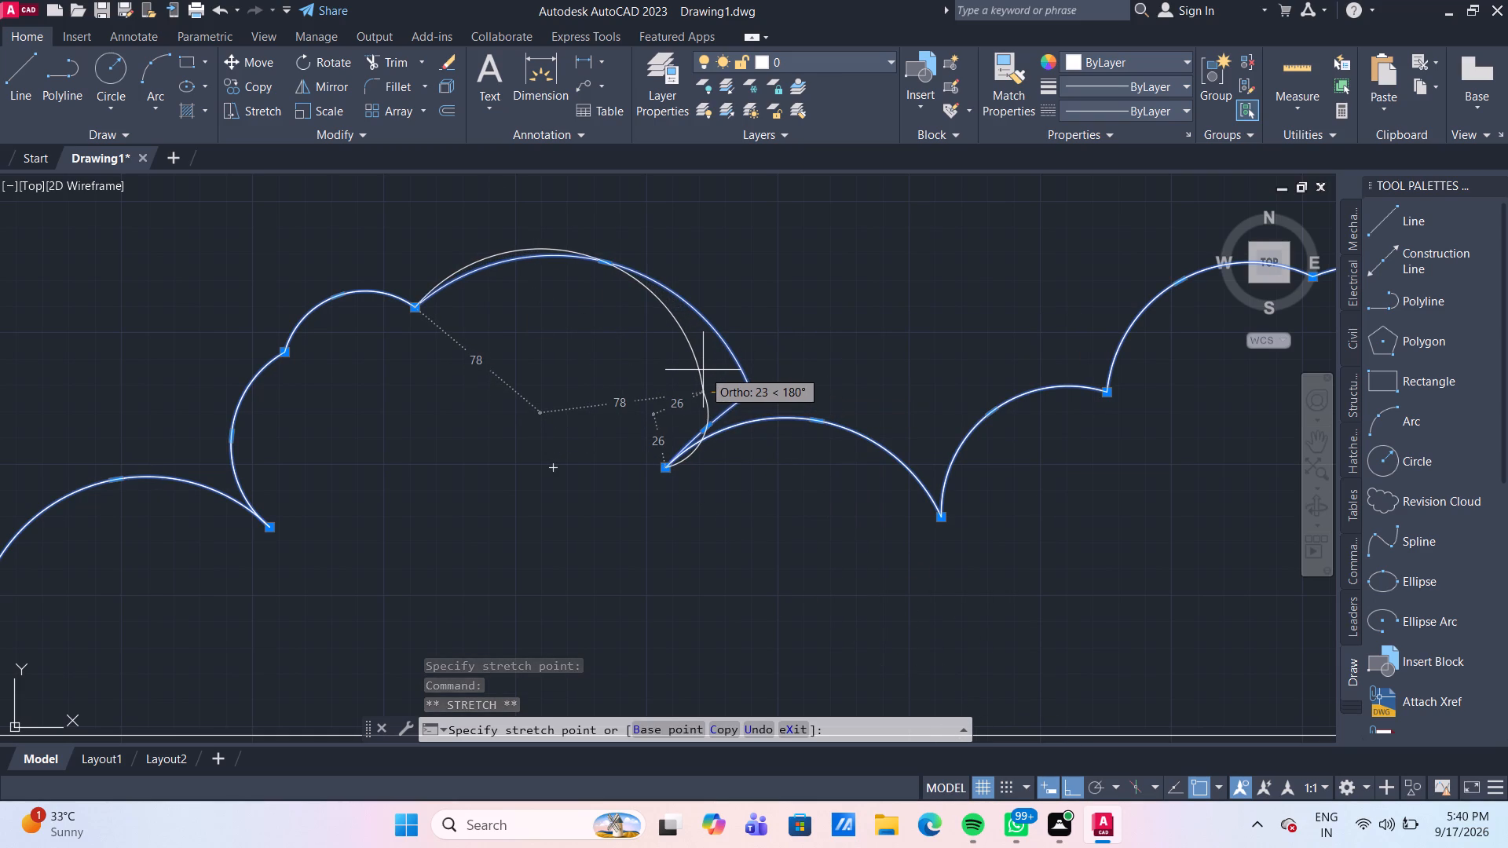
click(709, 375)
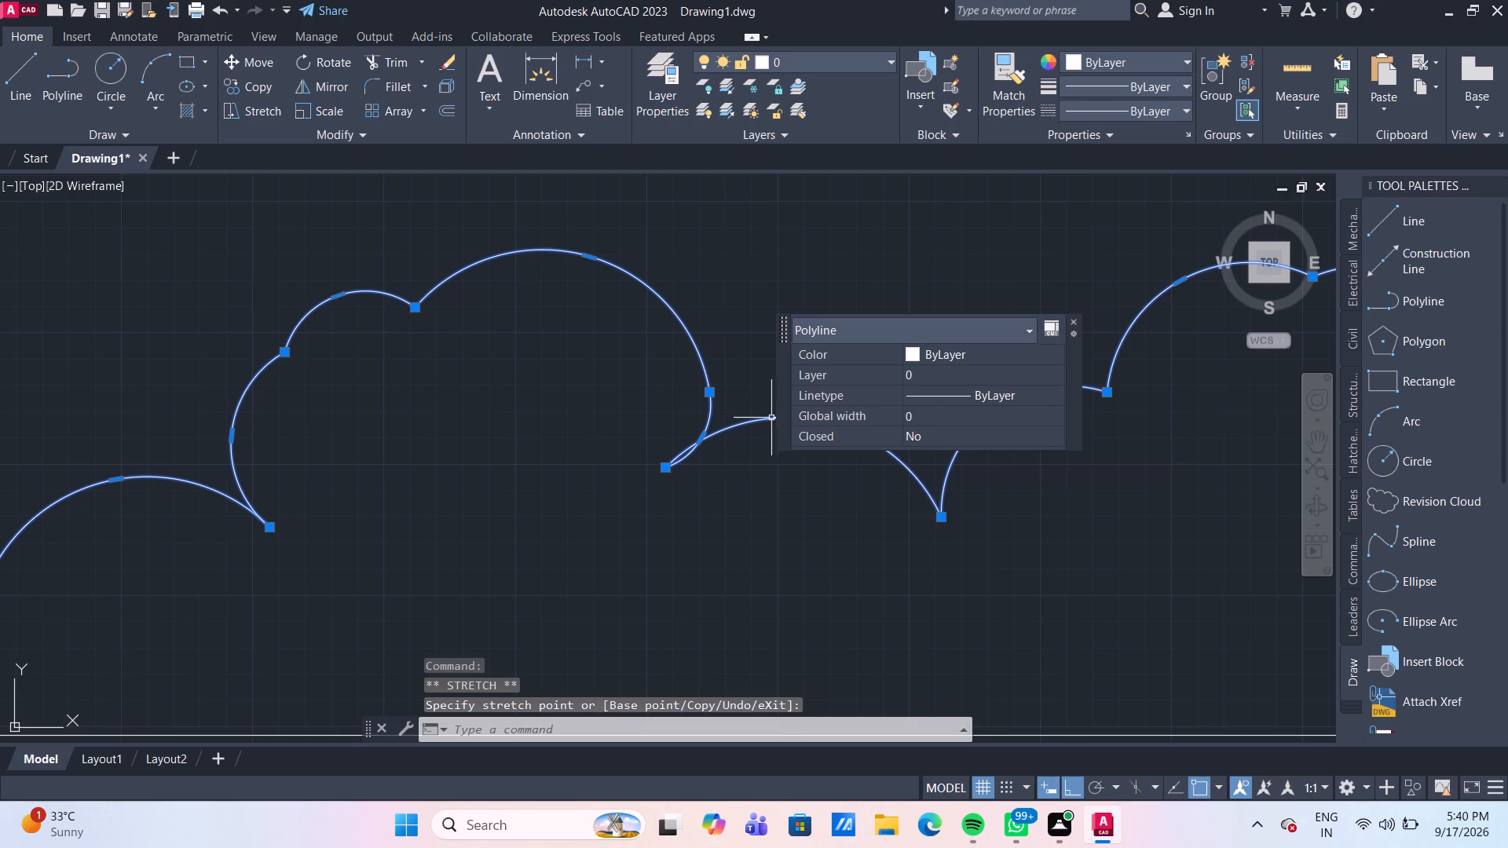
scroll(684, 458, up, 2)
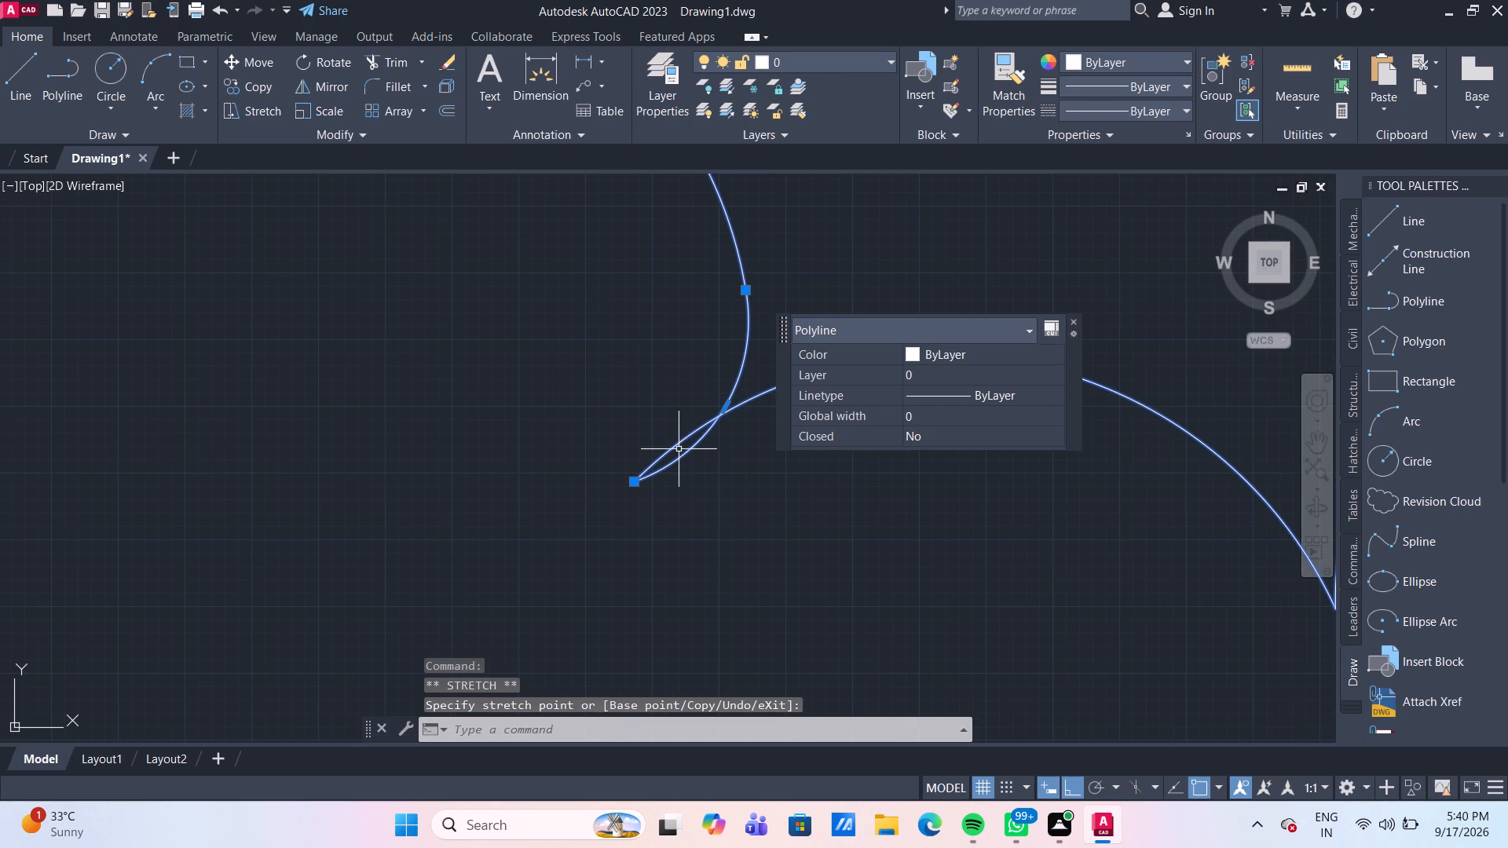
click(675, 445)
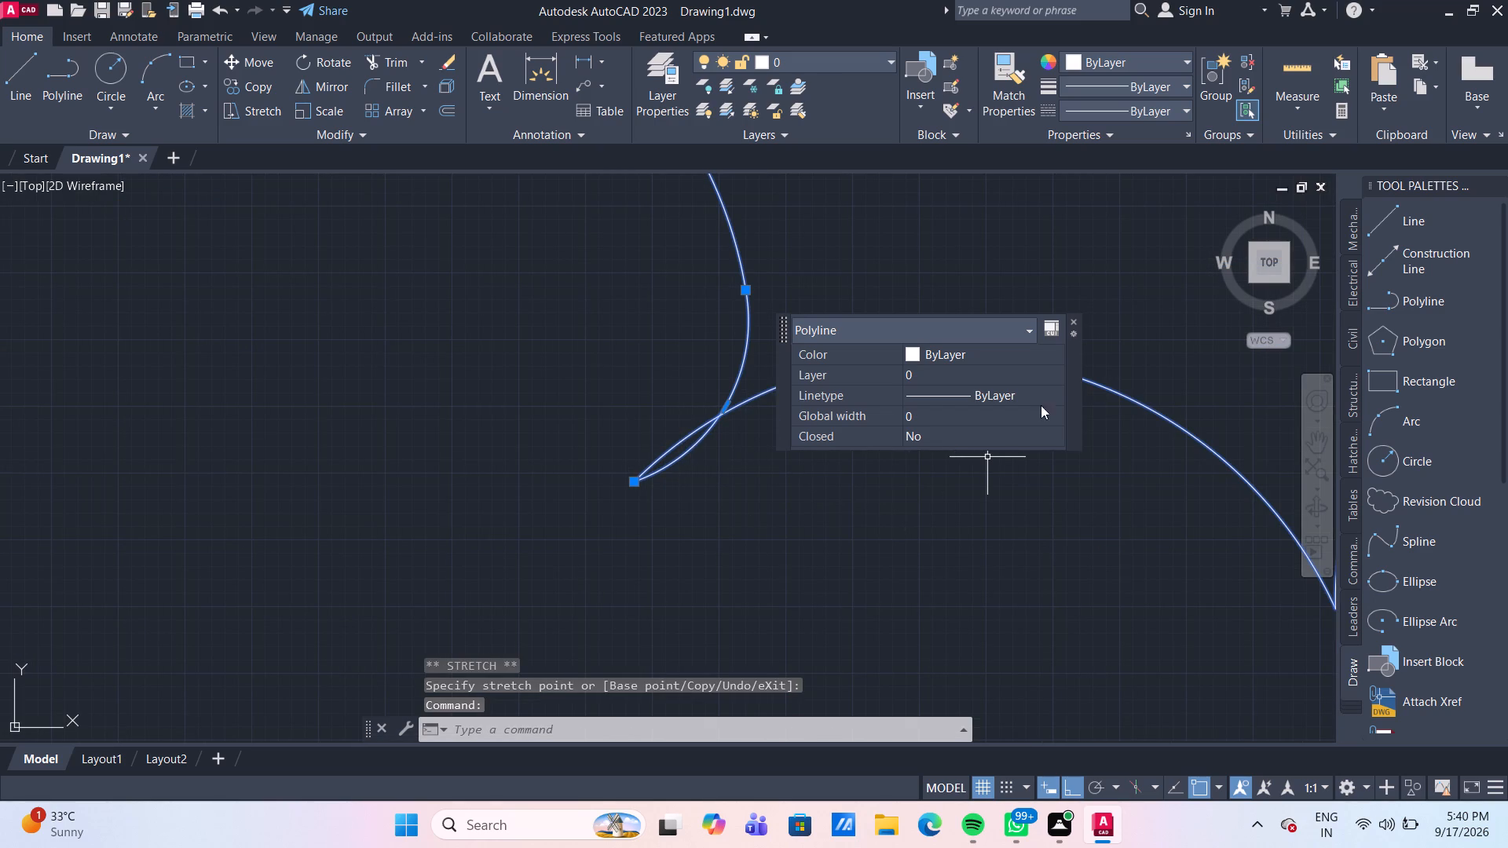
click(1074, 321)
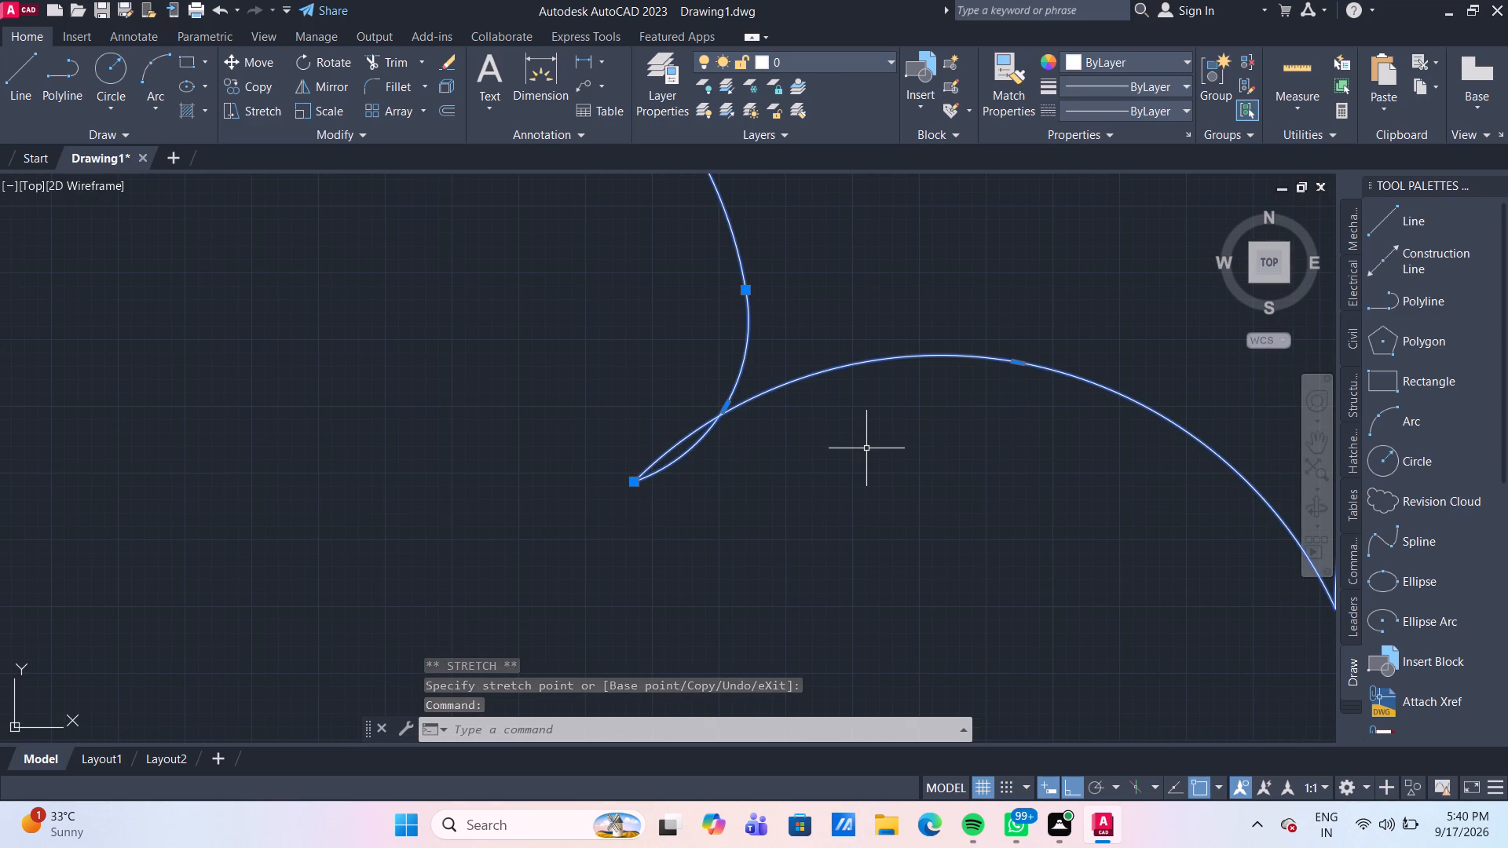
key(Escape)
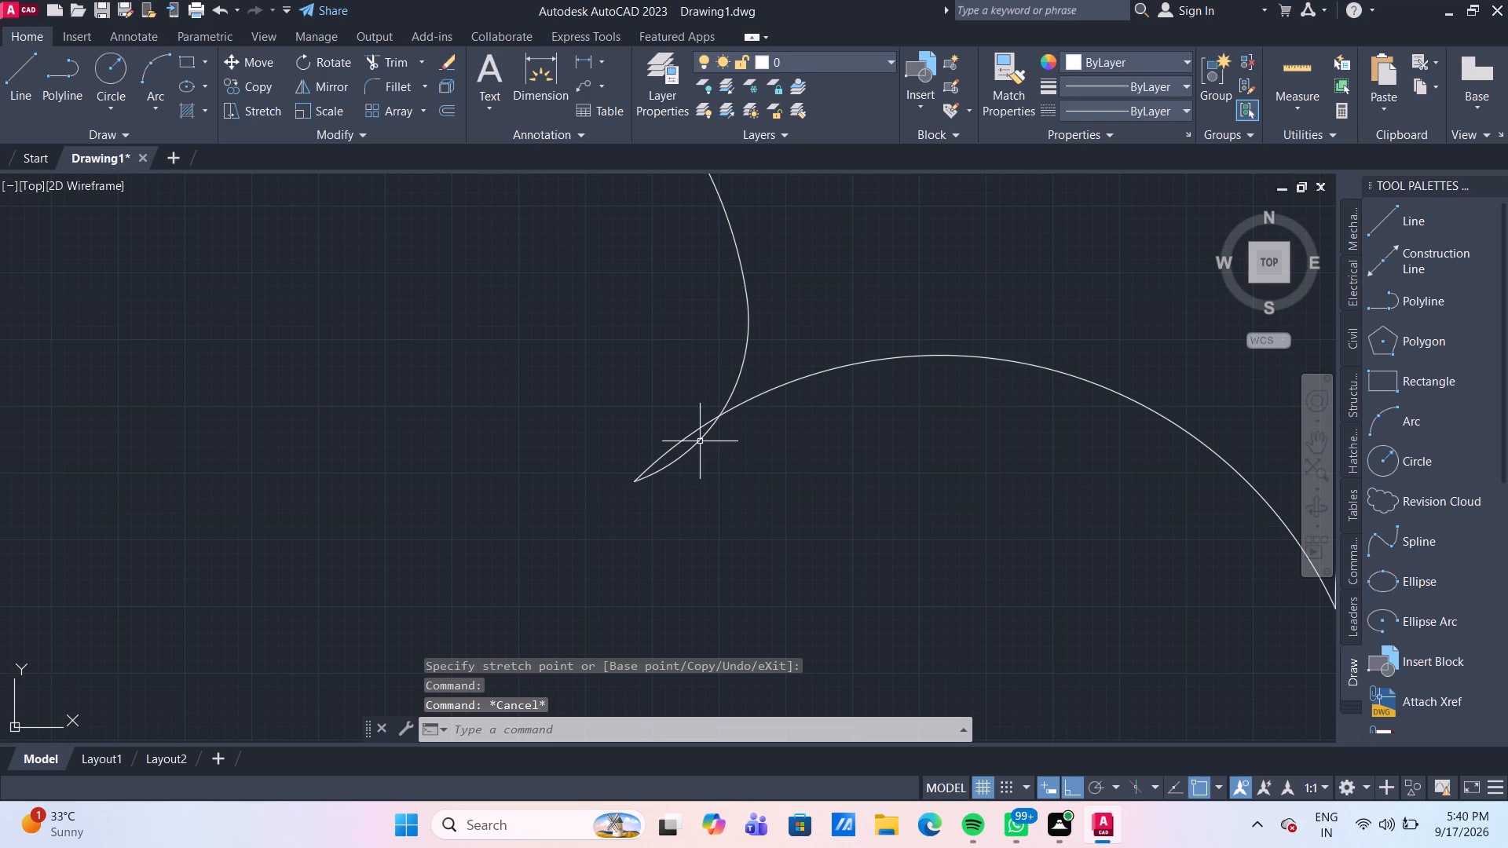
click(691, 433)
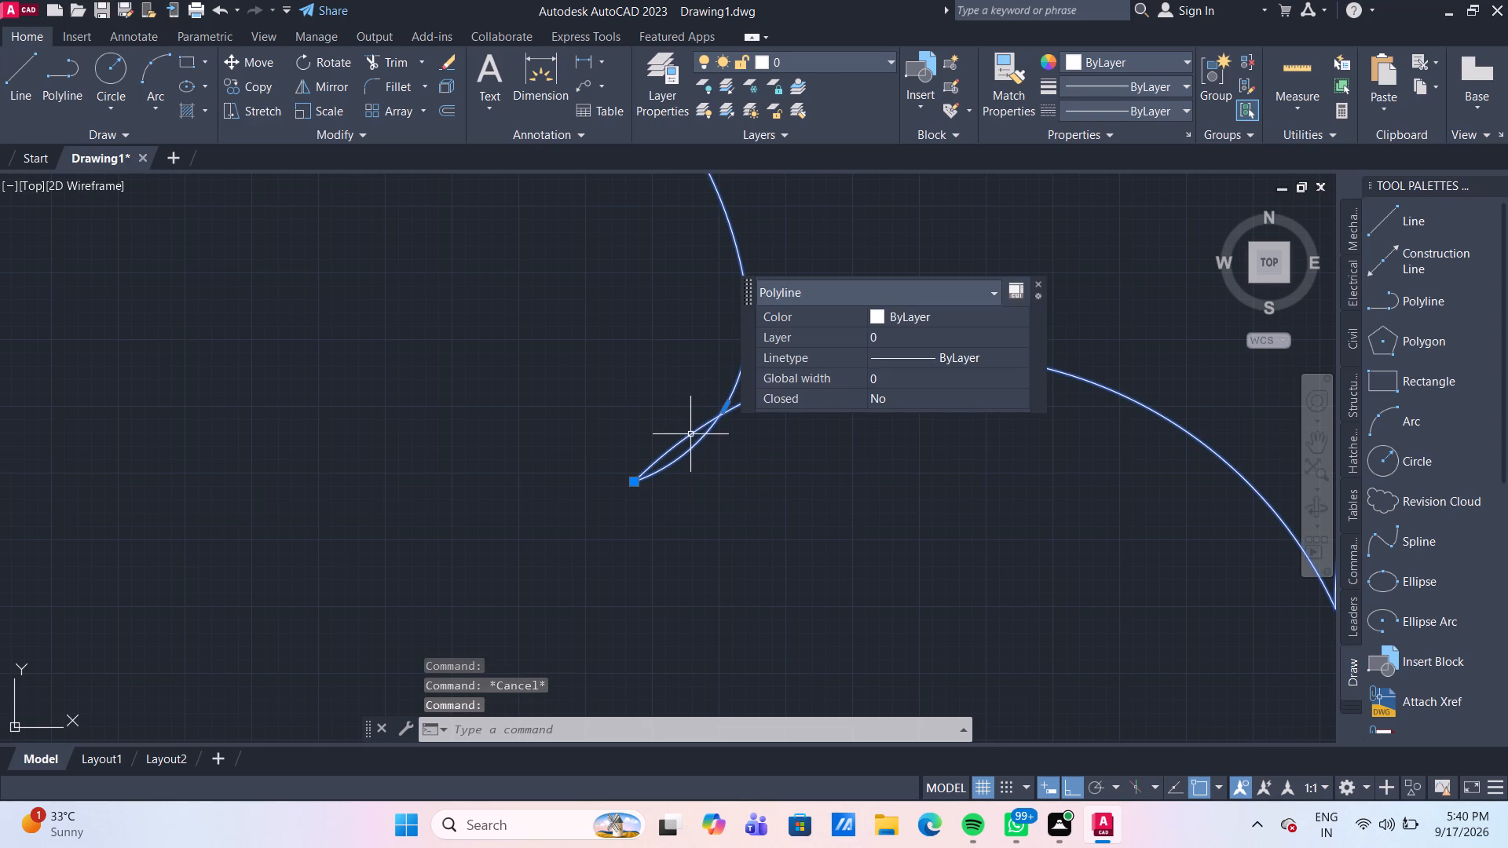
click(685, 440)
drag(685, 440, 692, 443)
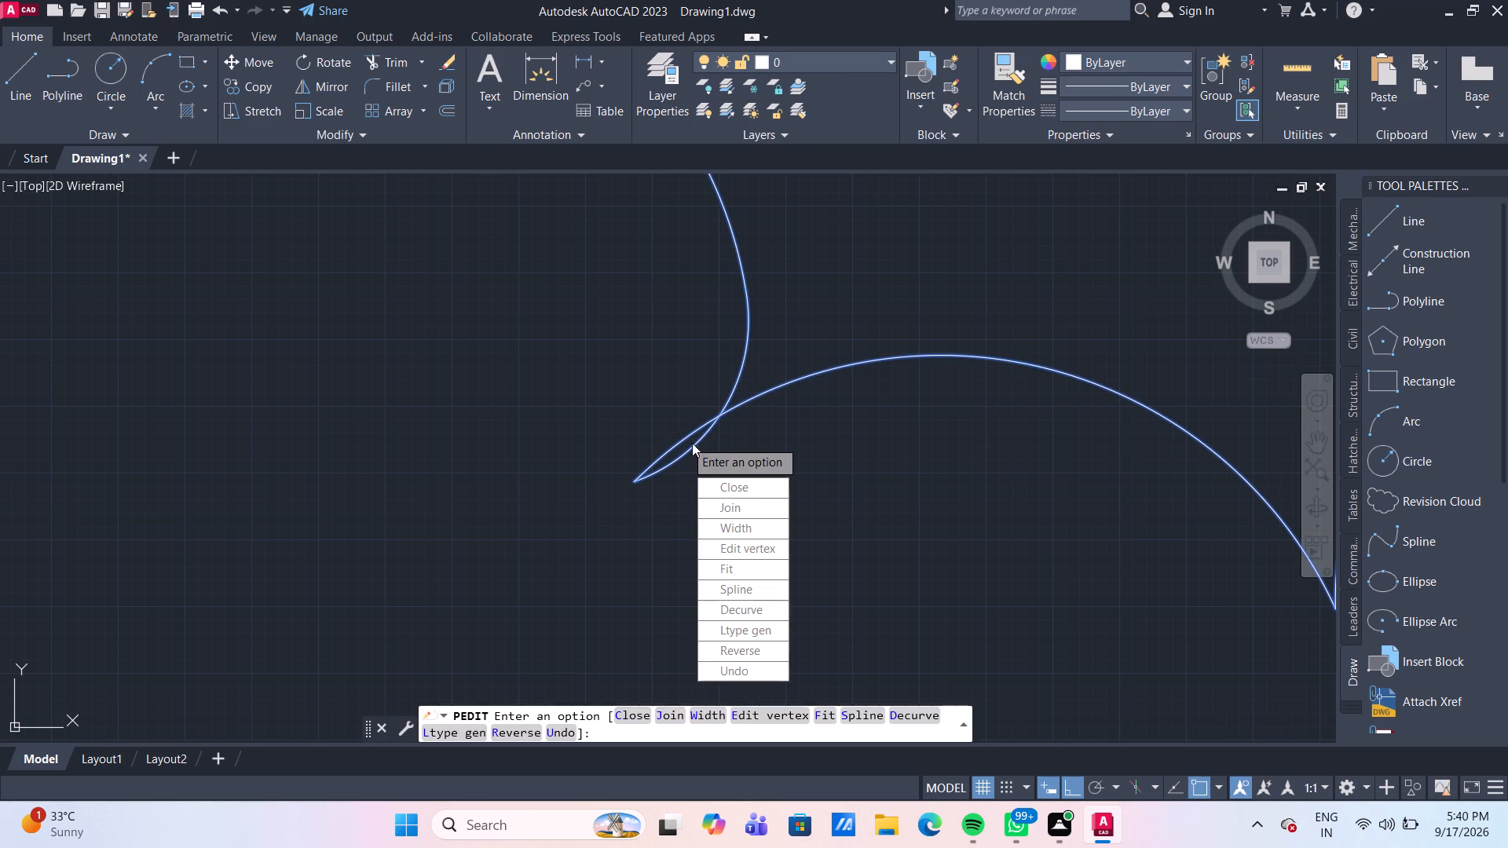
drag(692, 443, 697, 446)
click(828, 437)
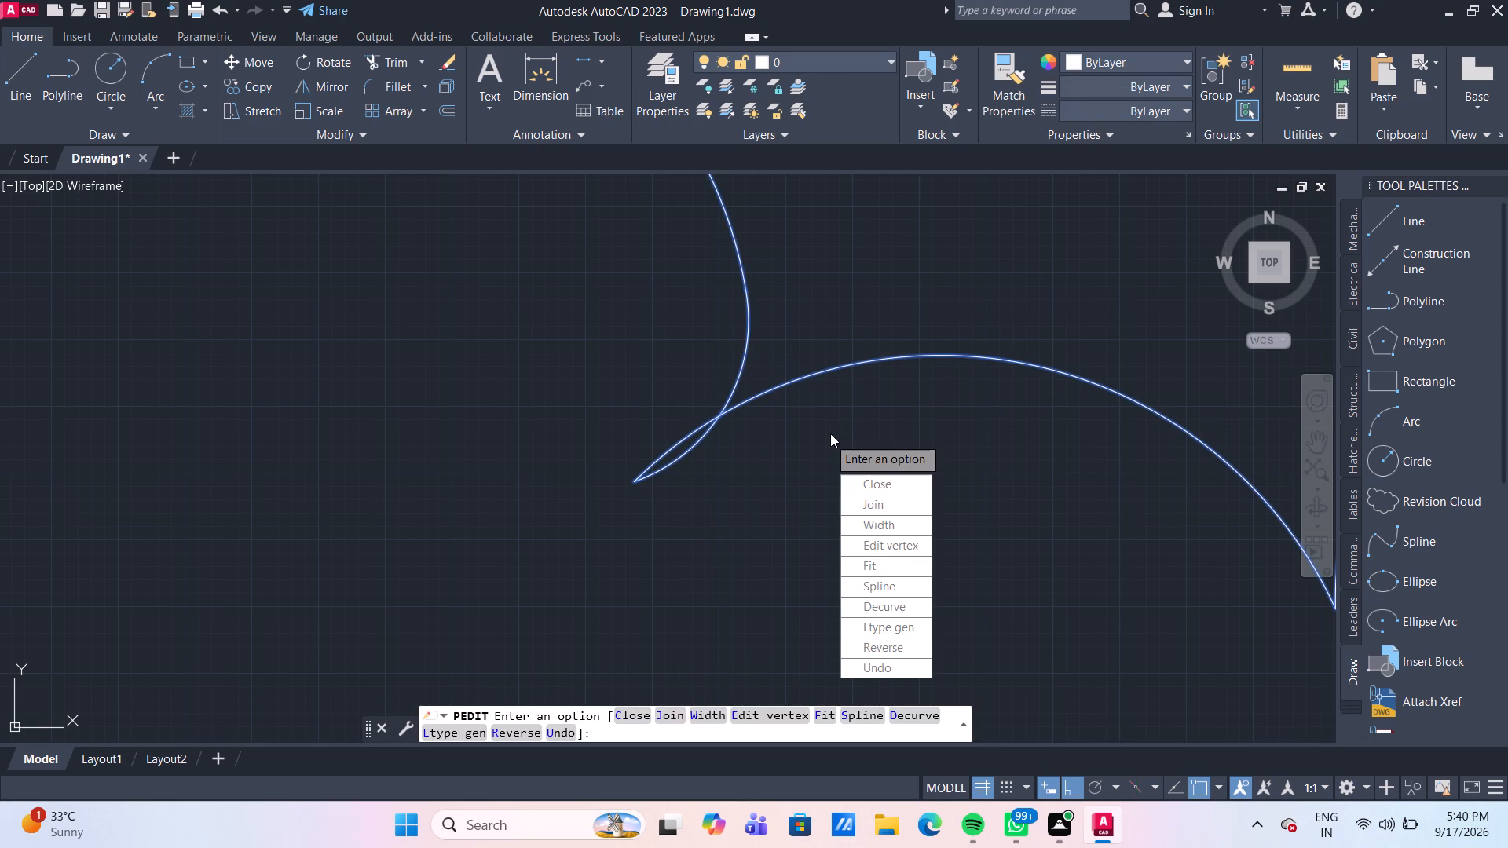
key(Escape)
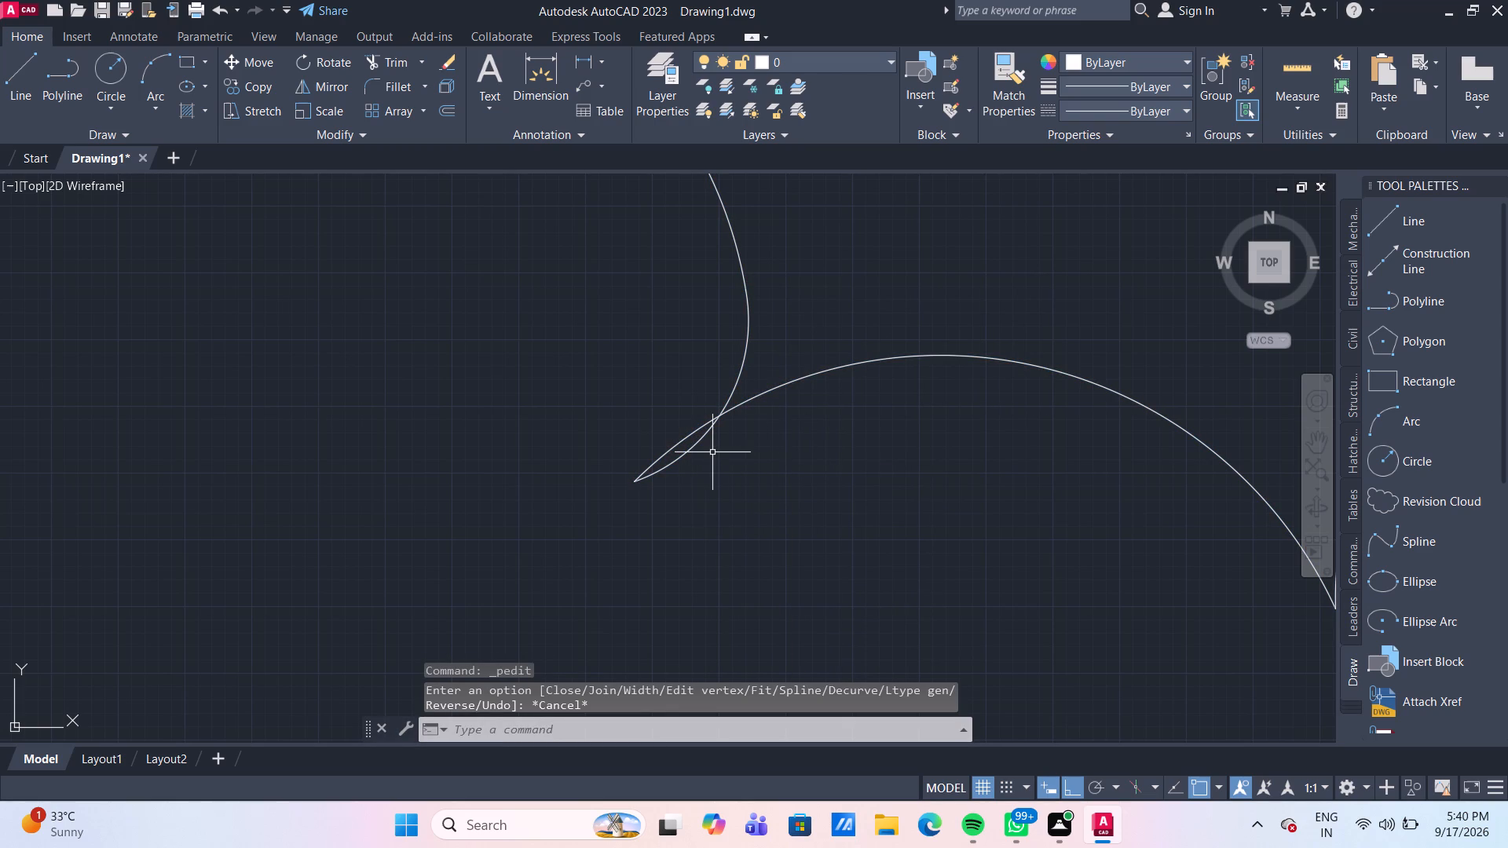
Trim off both overlapping arc ends where the revision cloud crosses itself after the second shrub hump.
scroll(703, 432, up, 1)
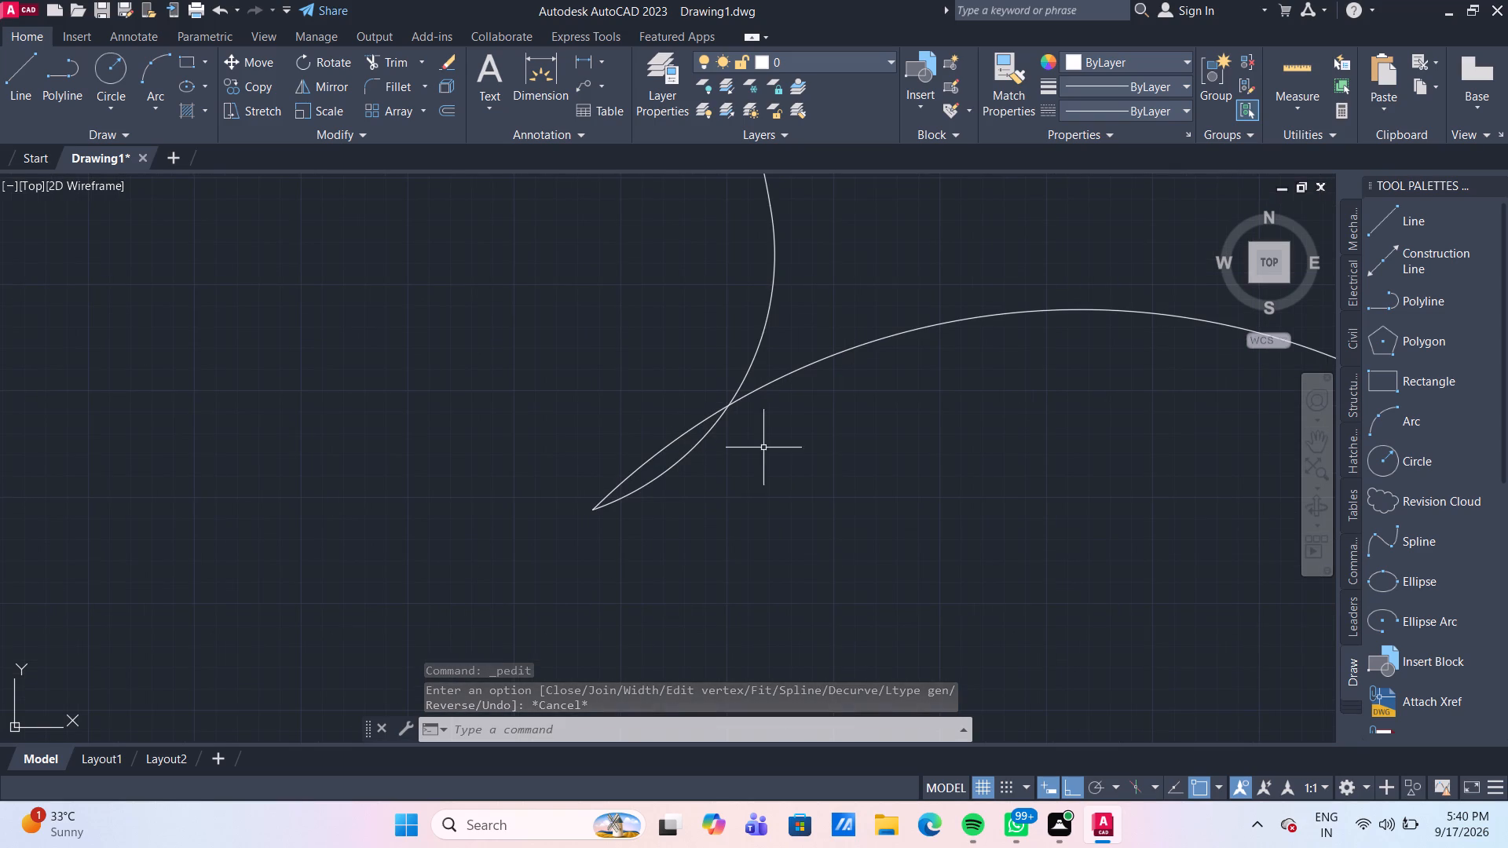
text(TR)
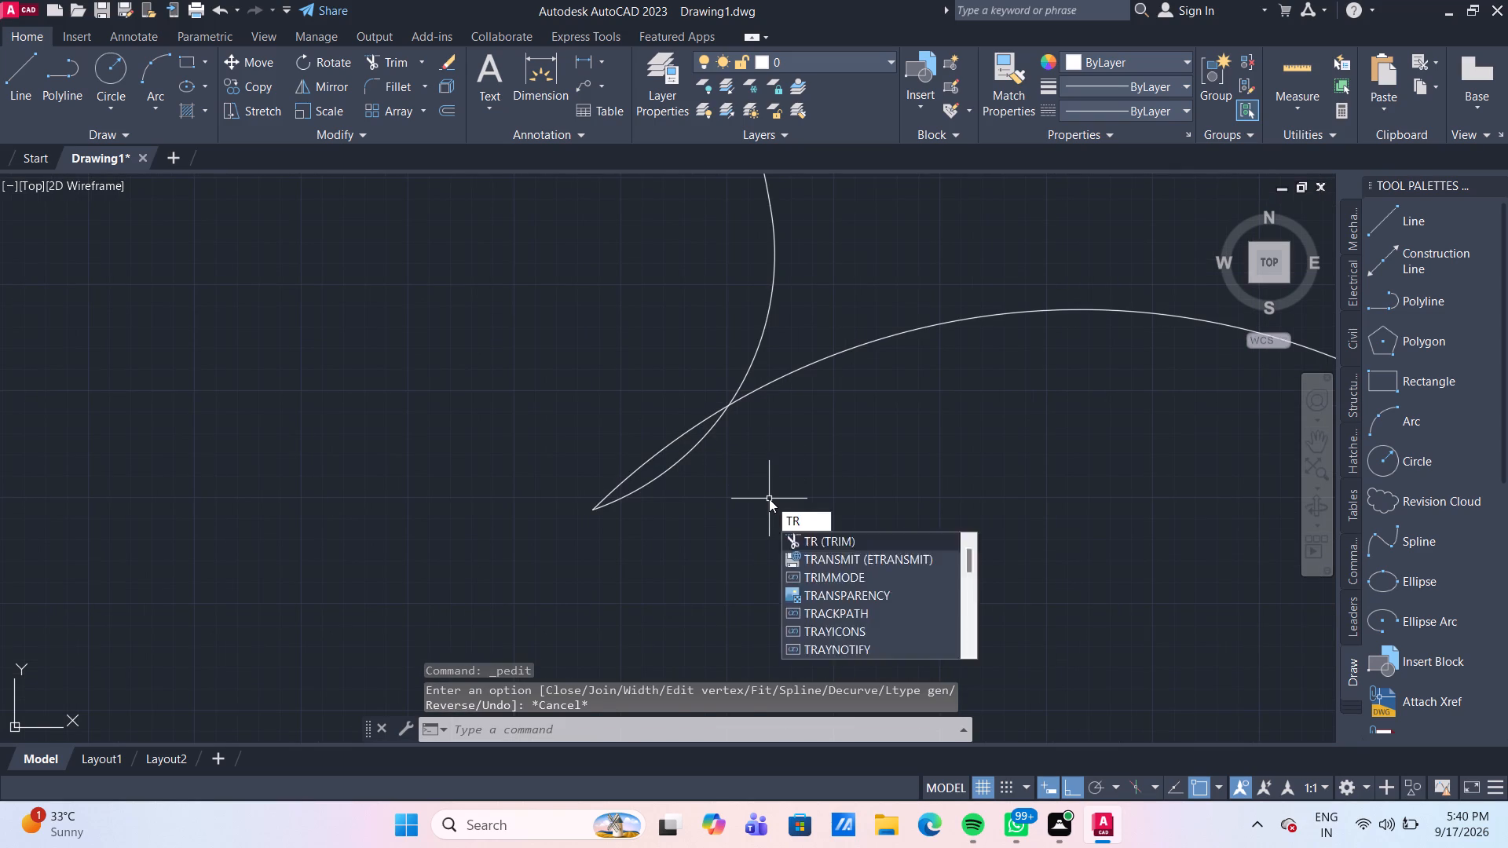
key(Return)
click(705, 432)
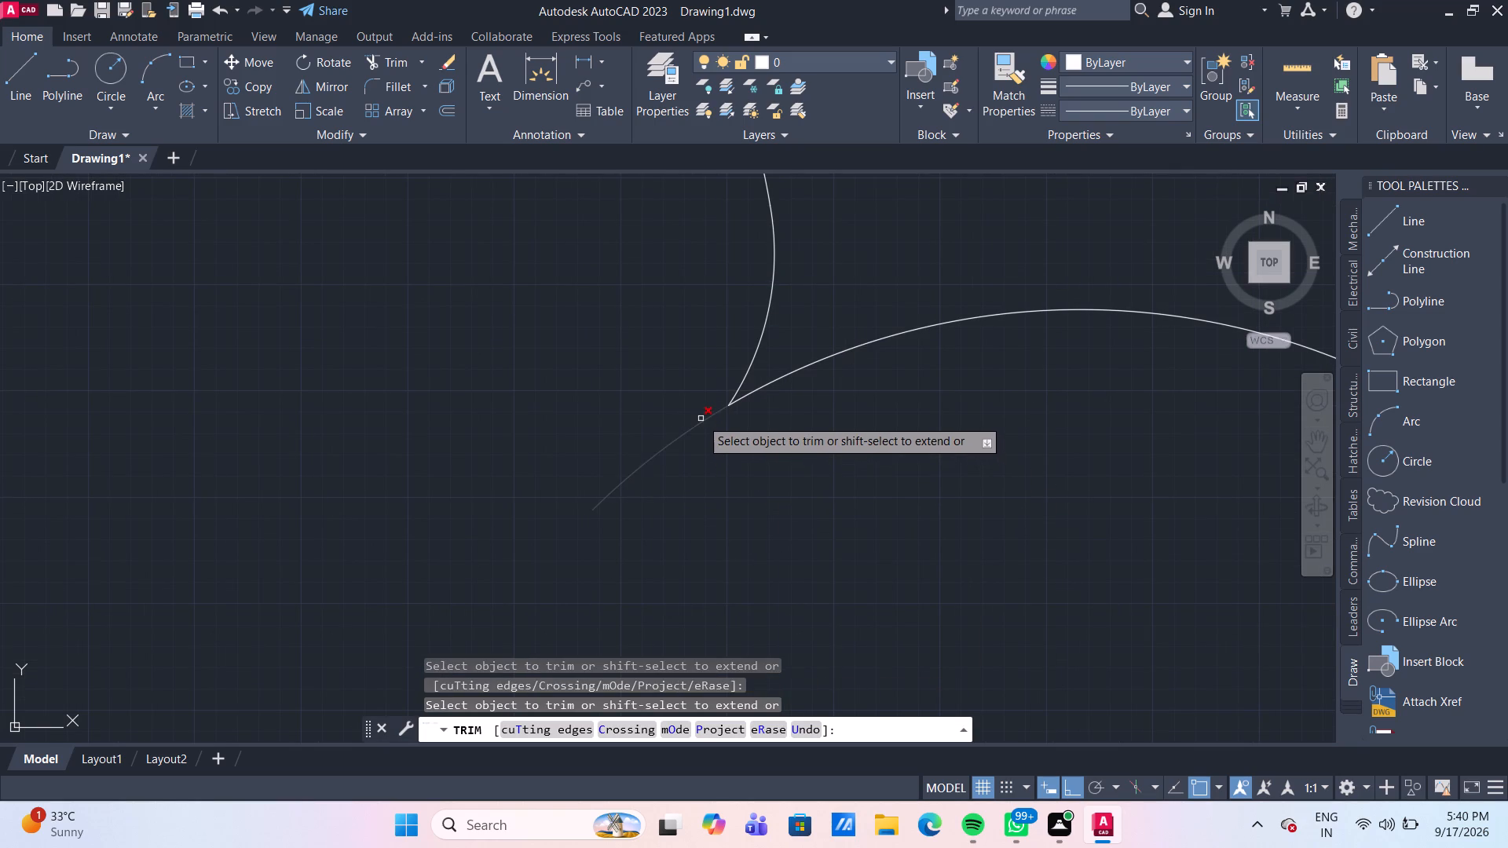
click(701, 419)
Trim the revision cloud's tail past the base line's left end and the wall edge line running inside the cloud there.
scroll(707, 452, down, 6)
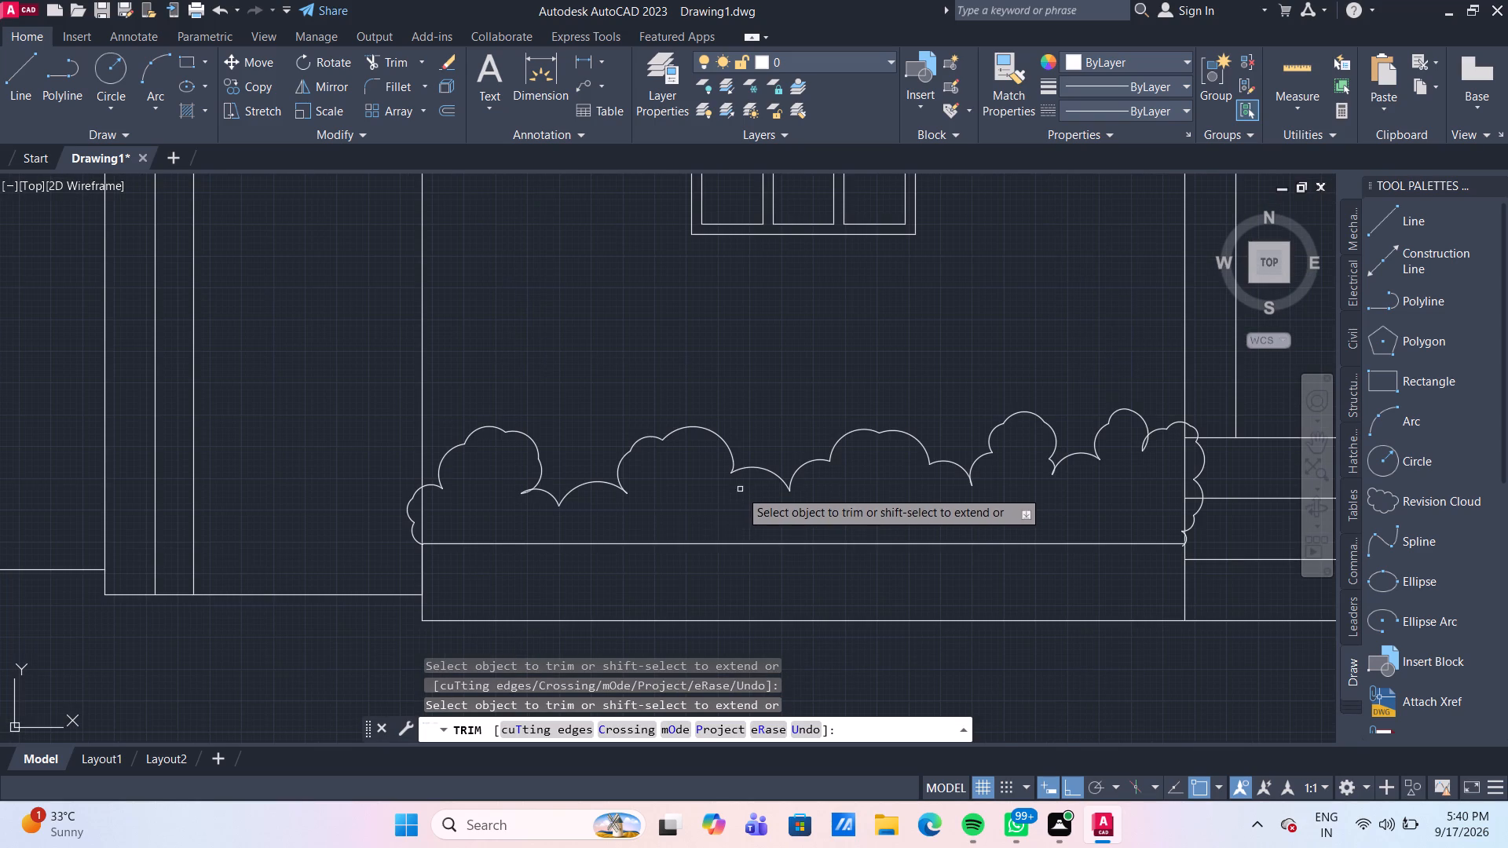
scroll(432, 578, up, 3)
scroll(424, 489, up, 3)
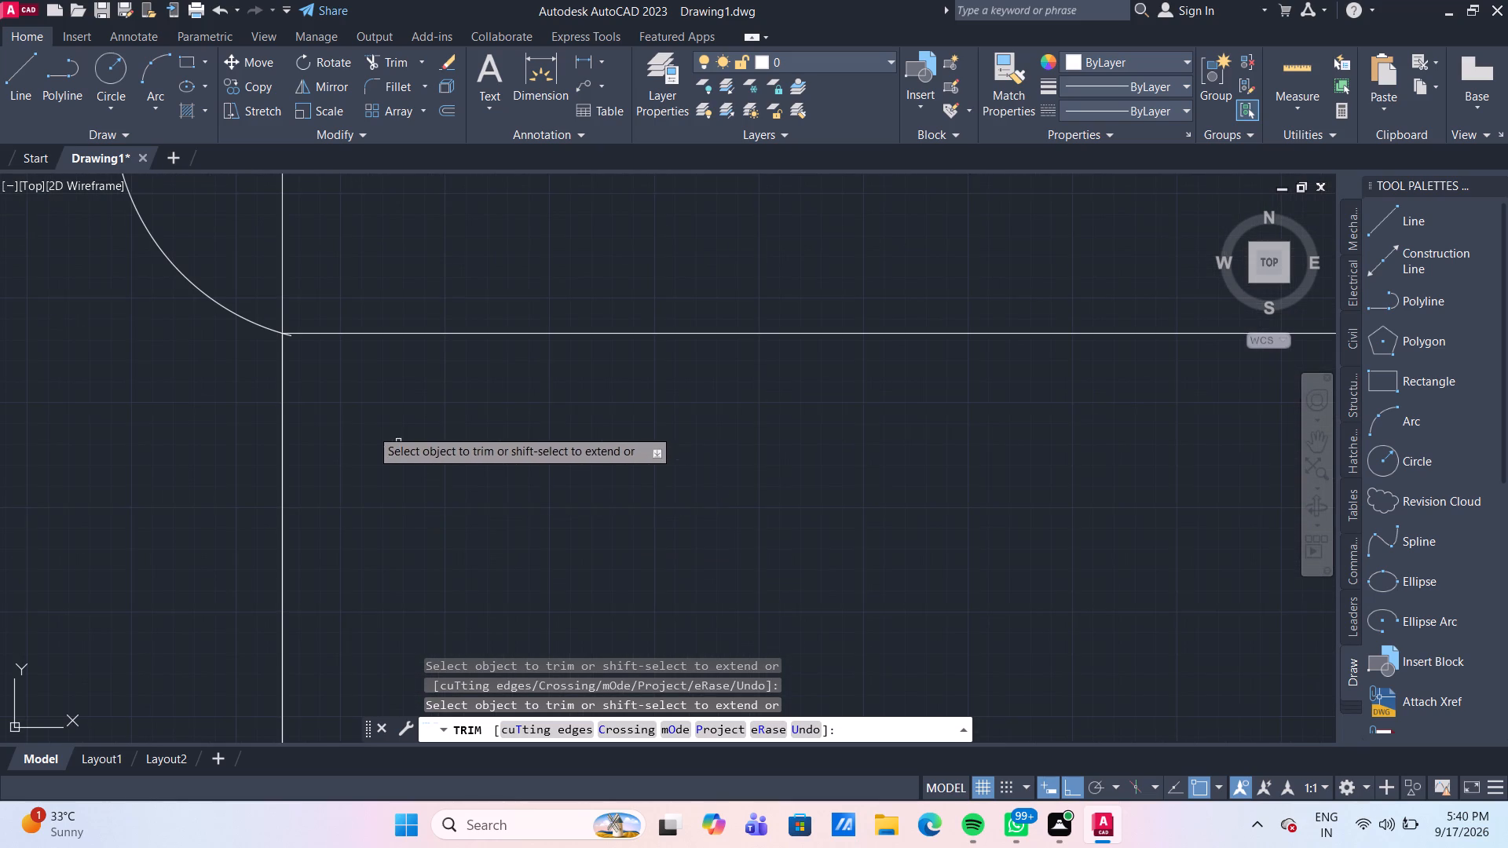
scroll(307, 337, up, 2)
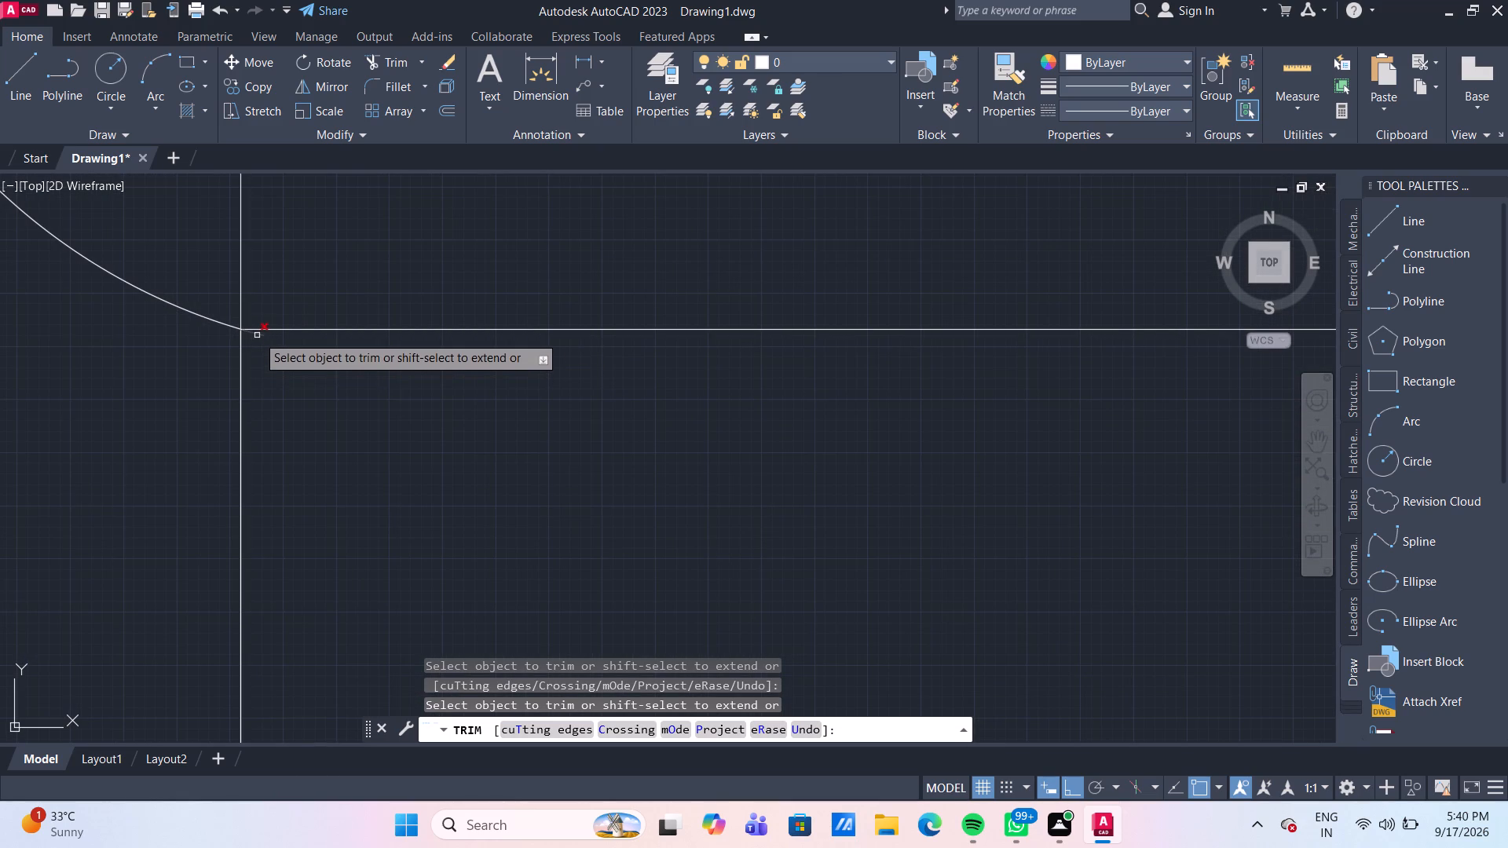
click(257, 335)
scroll(448, 474, down, 6)
scroll(726, 481, down, 1)
scroll(812, 483, down, 1)
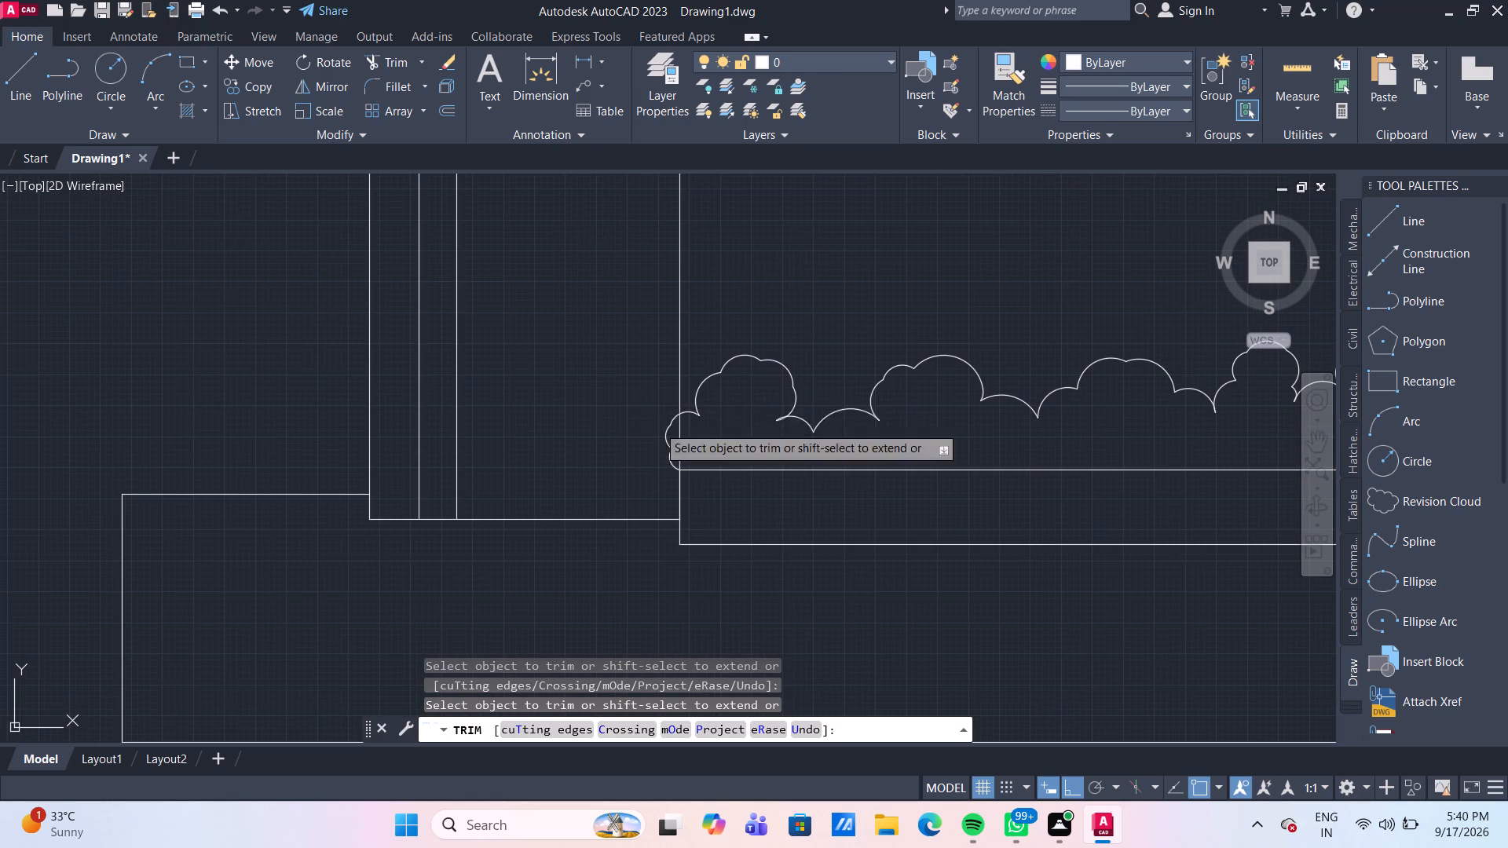
scroll(675, 427, up, 2)
click(682, 433)
Trim off both overlapping arc ends where the revision cloud crosses itself after the first shrub hump.
scroll(861, 426, down, 2)
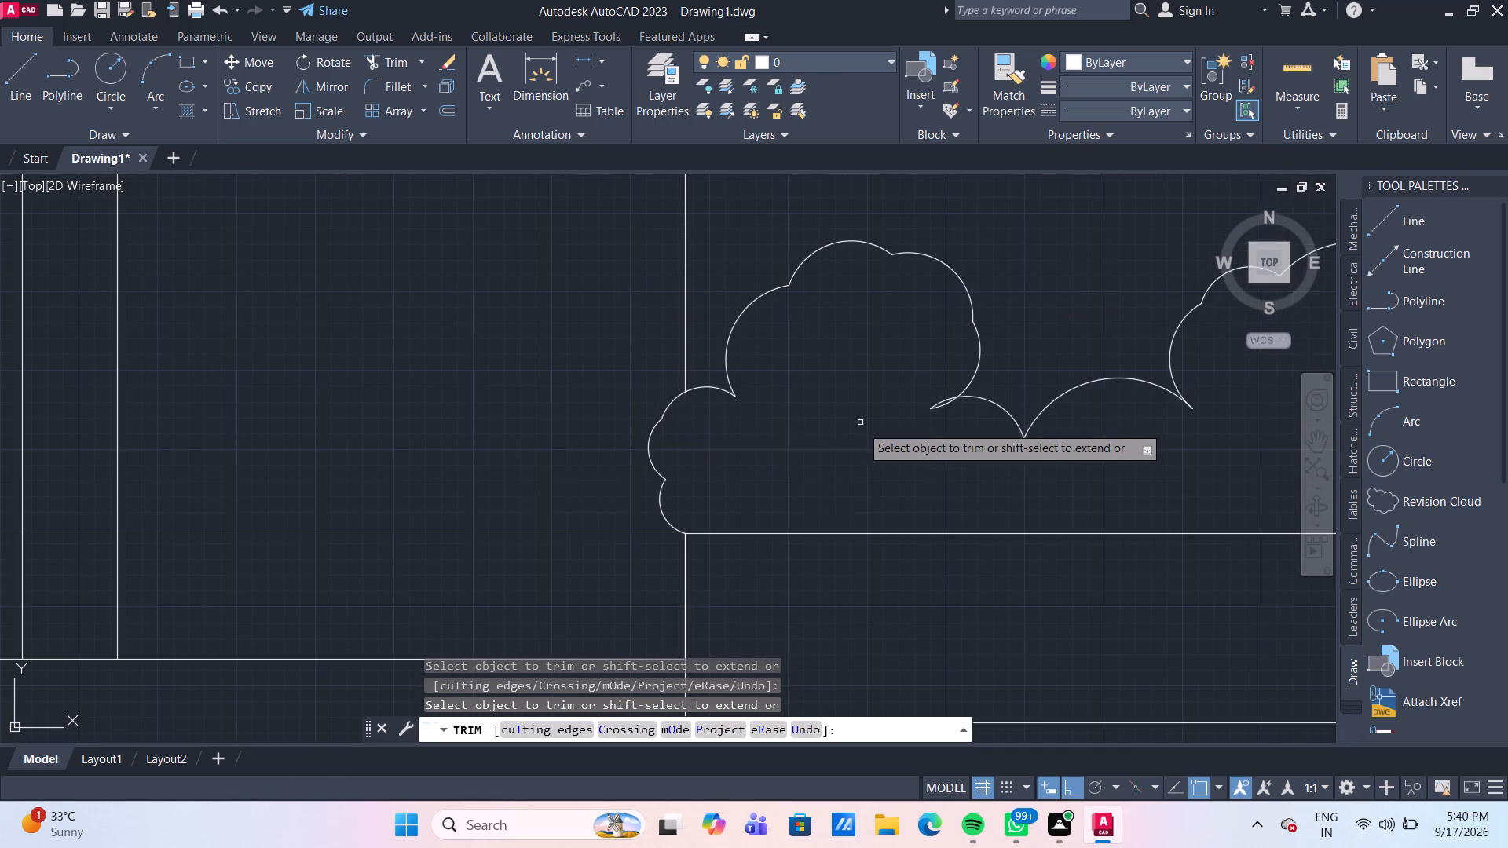
scroll(863, 433, down, 1)
scroll(914, 436, up, 5)
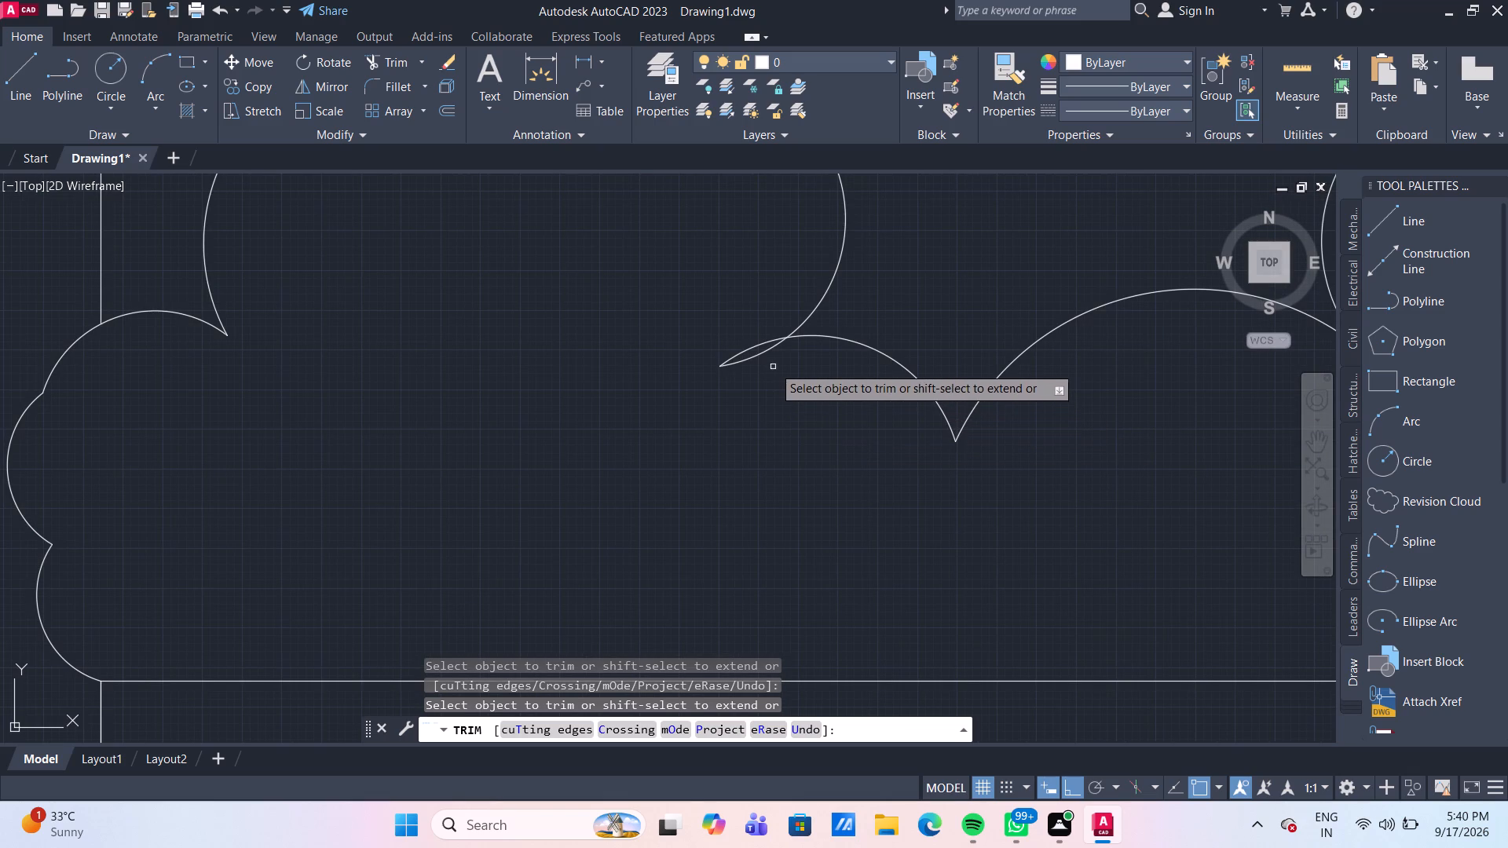
click(767, 353)
click(760, 343)
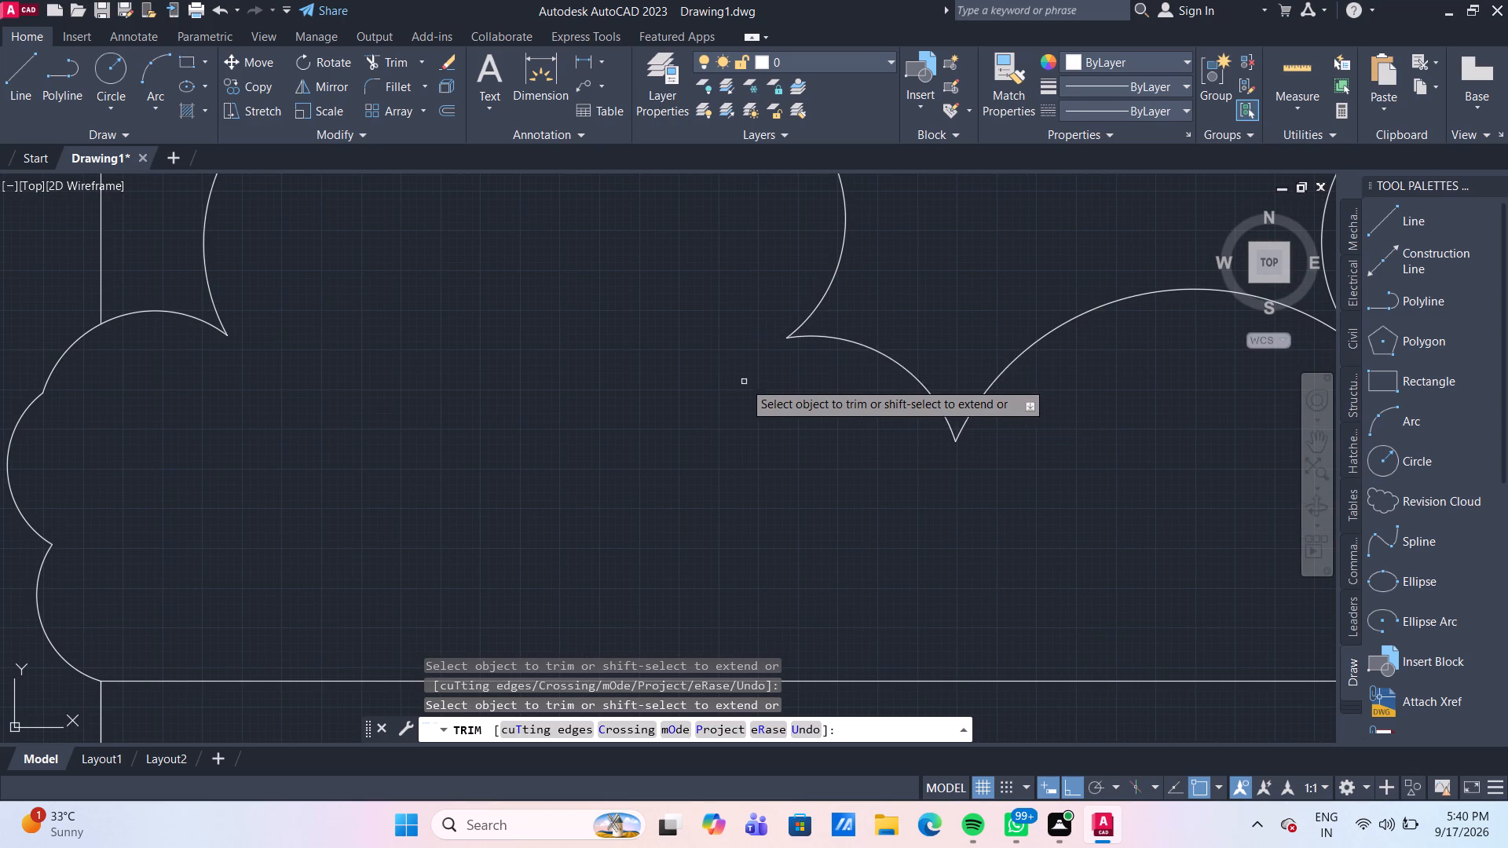
Trim off both overlapping arc ends after the last narrow shrub hump, just before the entrance steps.
scroll(751, 401, down, 4)
middle_drag(953, 426, 625, 405)
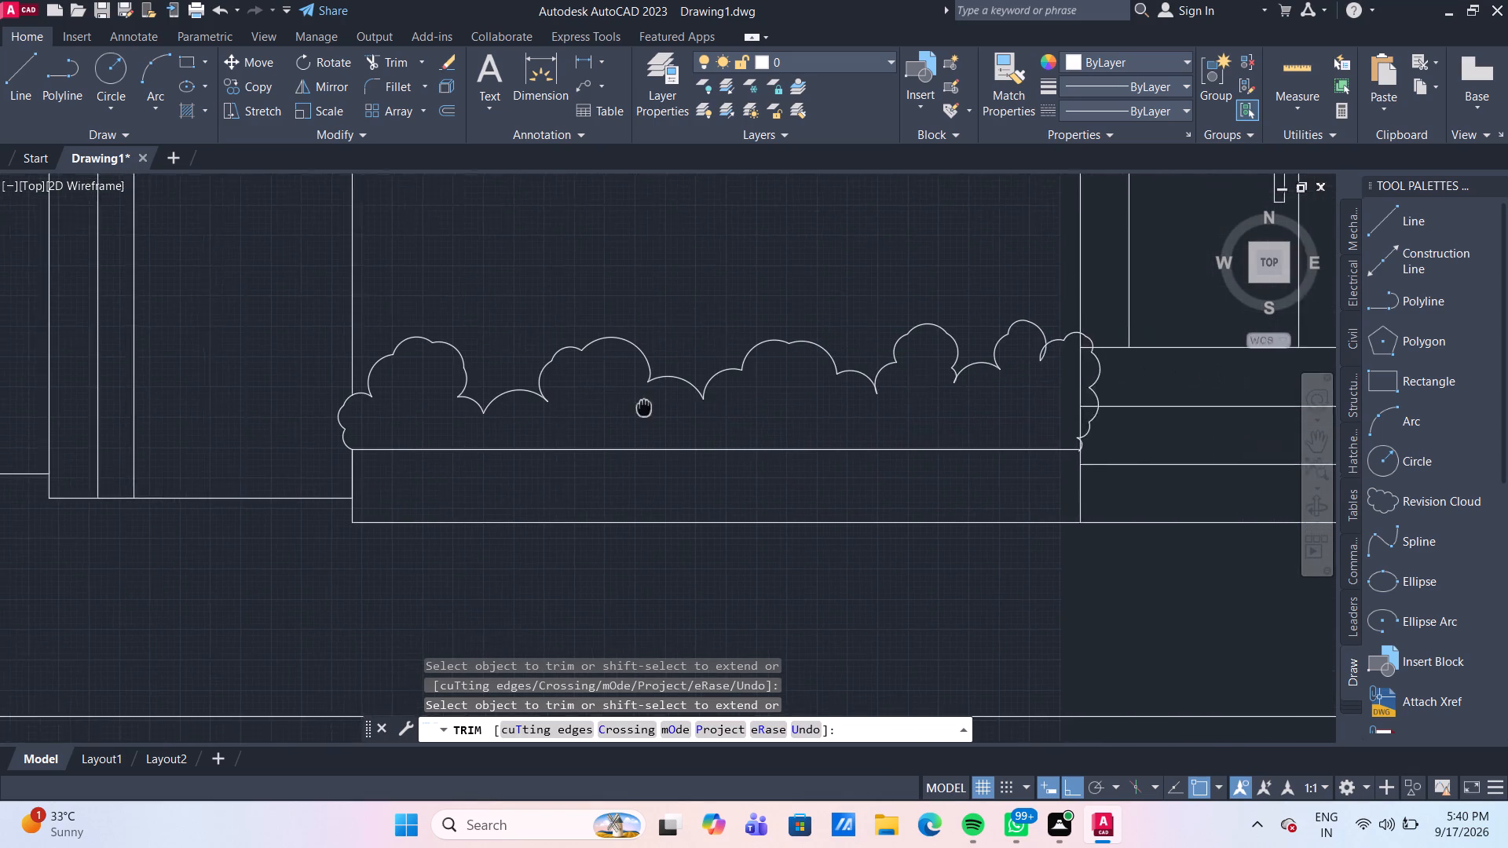
middle_drag(625, 405, 525, 418)
middle_drag(939, 392, 792, 459)
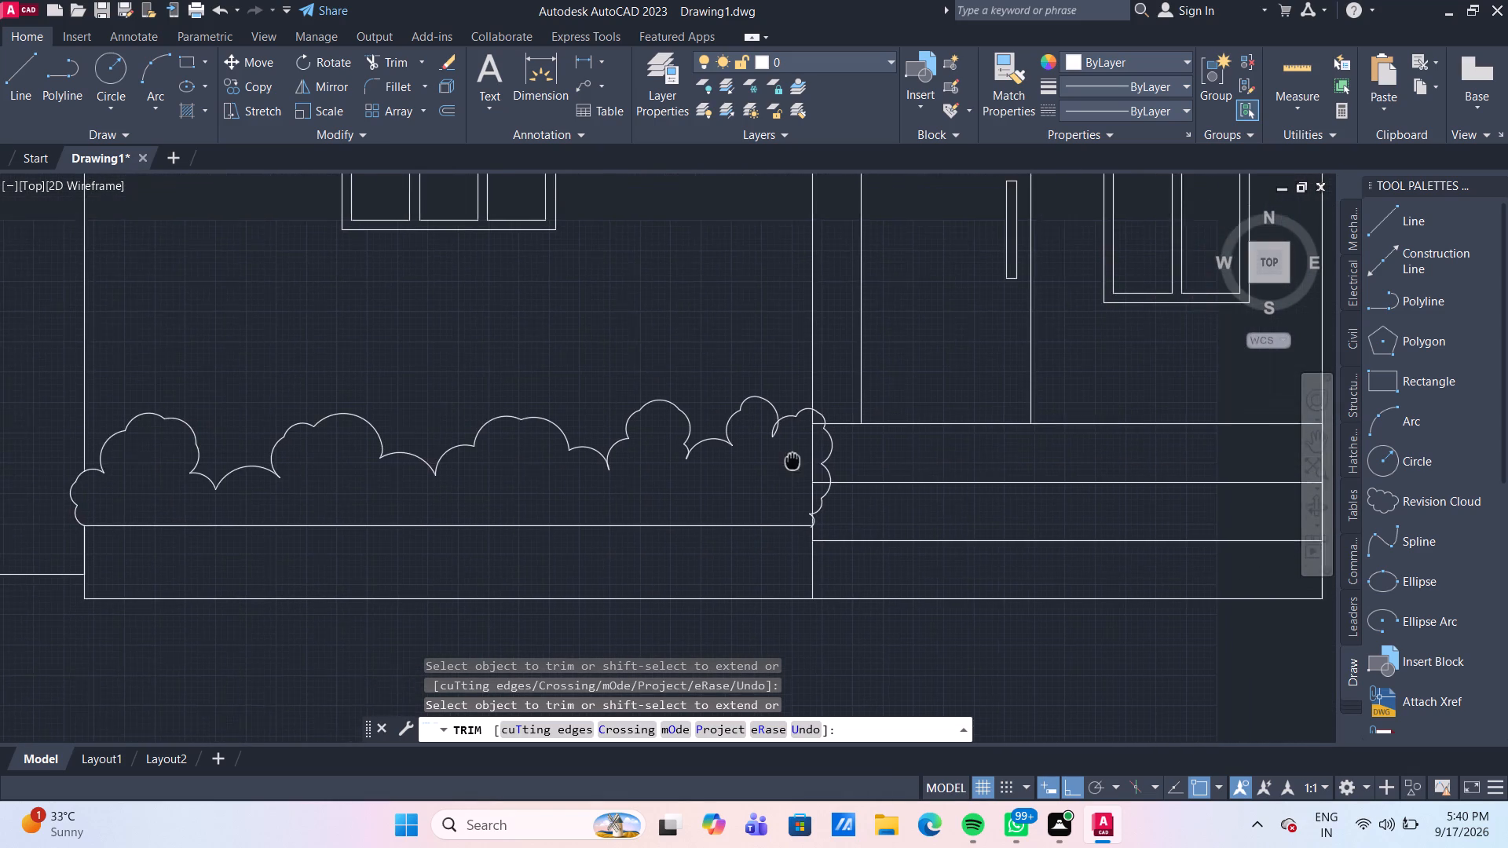
middle_drag(792, 459, 786, 455)
scroll(767, 422, up, 2)
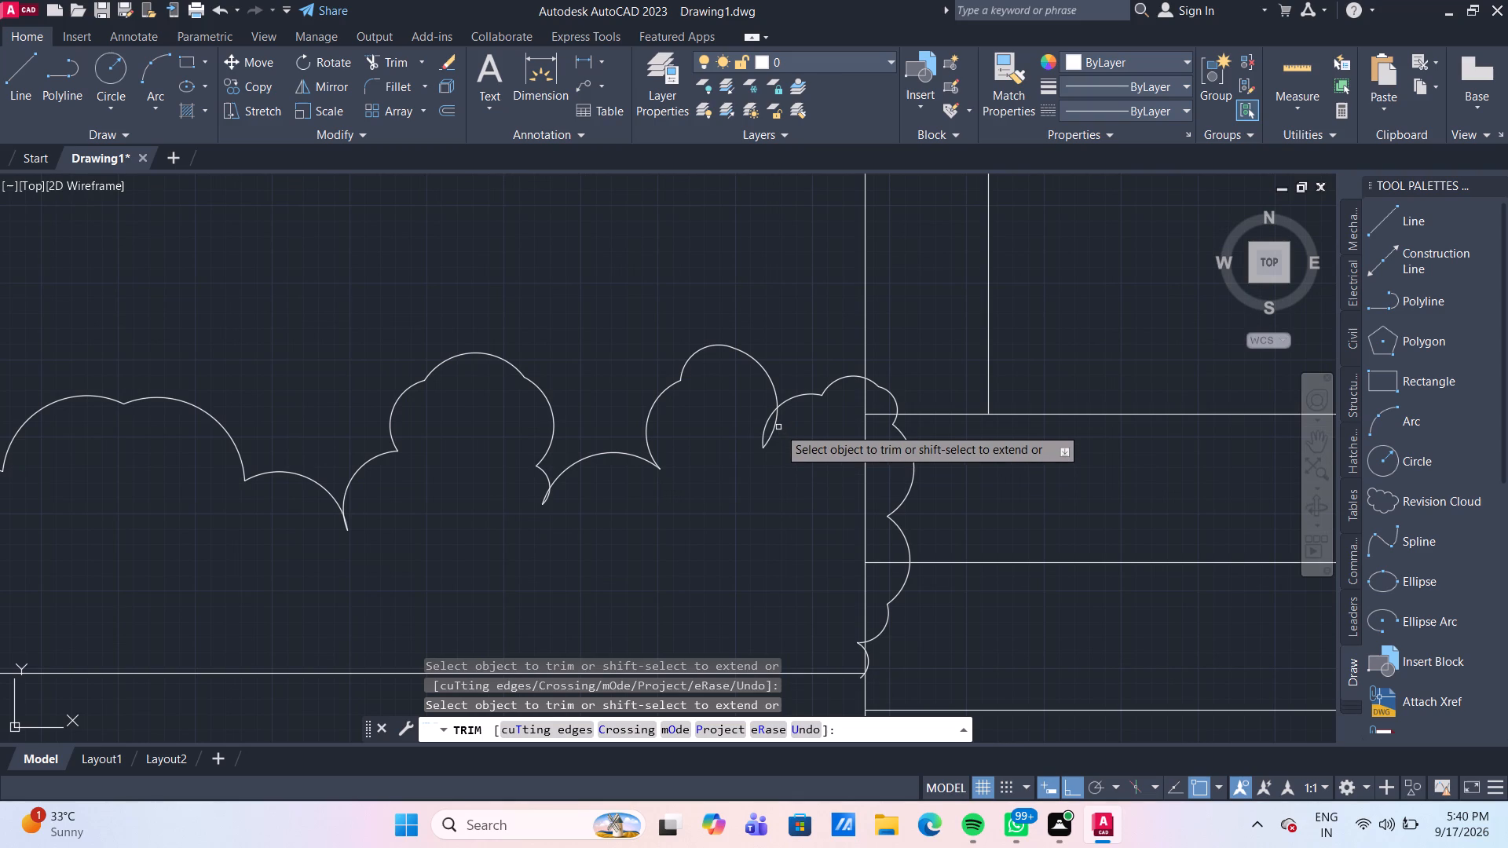
click(775, 425)
click(770, 421)
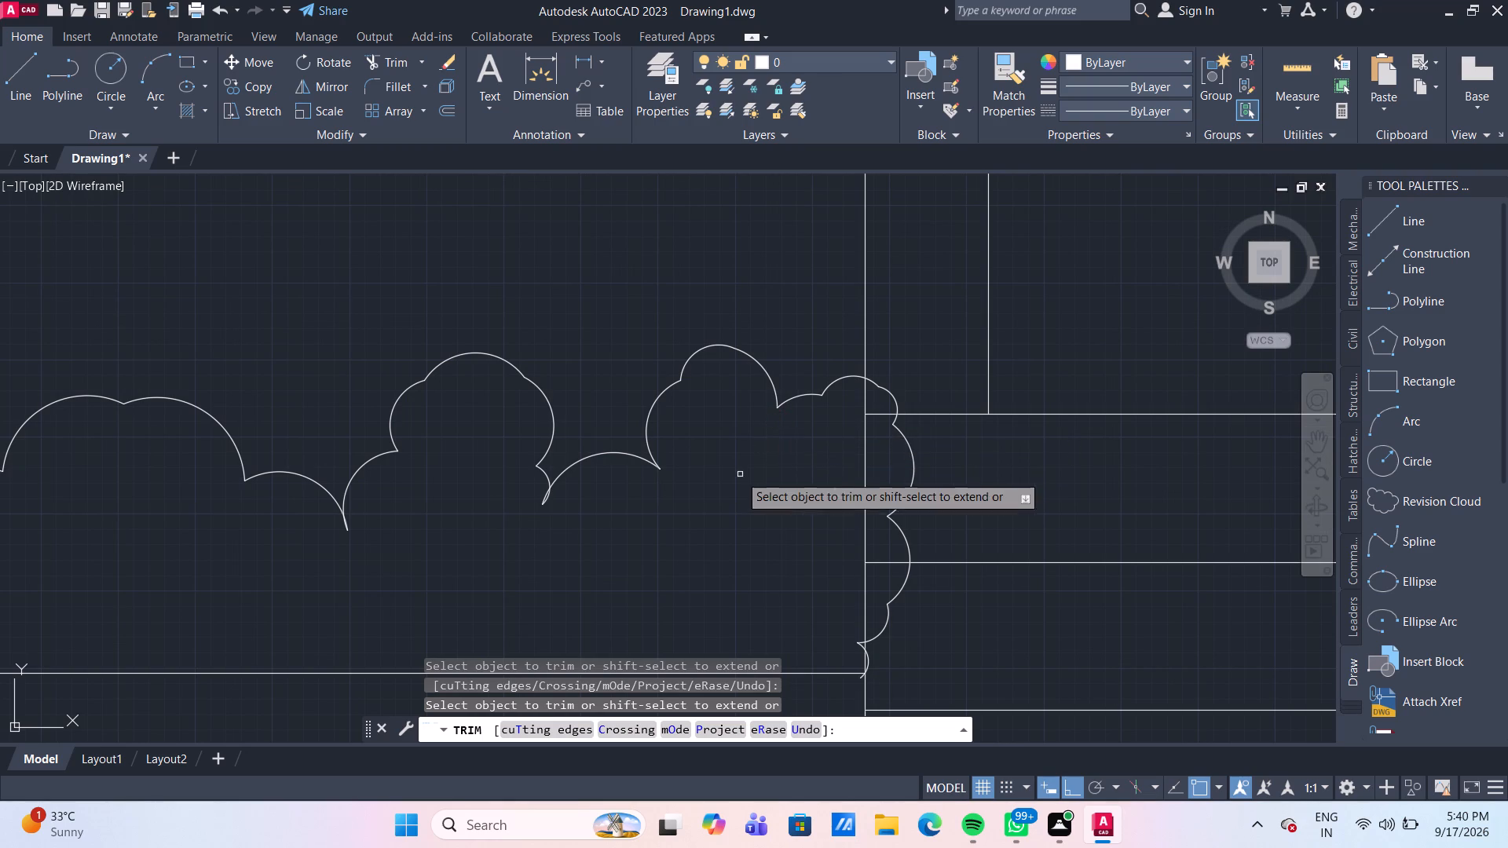
Trim the overlapping arc ends on both sides of the fourth shrub hump.
scroll(560, 498, up, 2)
click(522, 489)
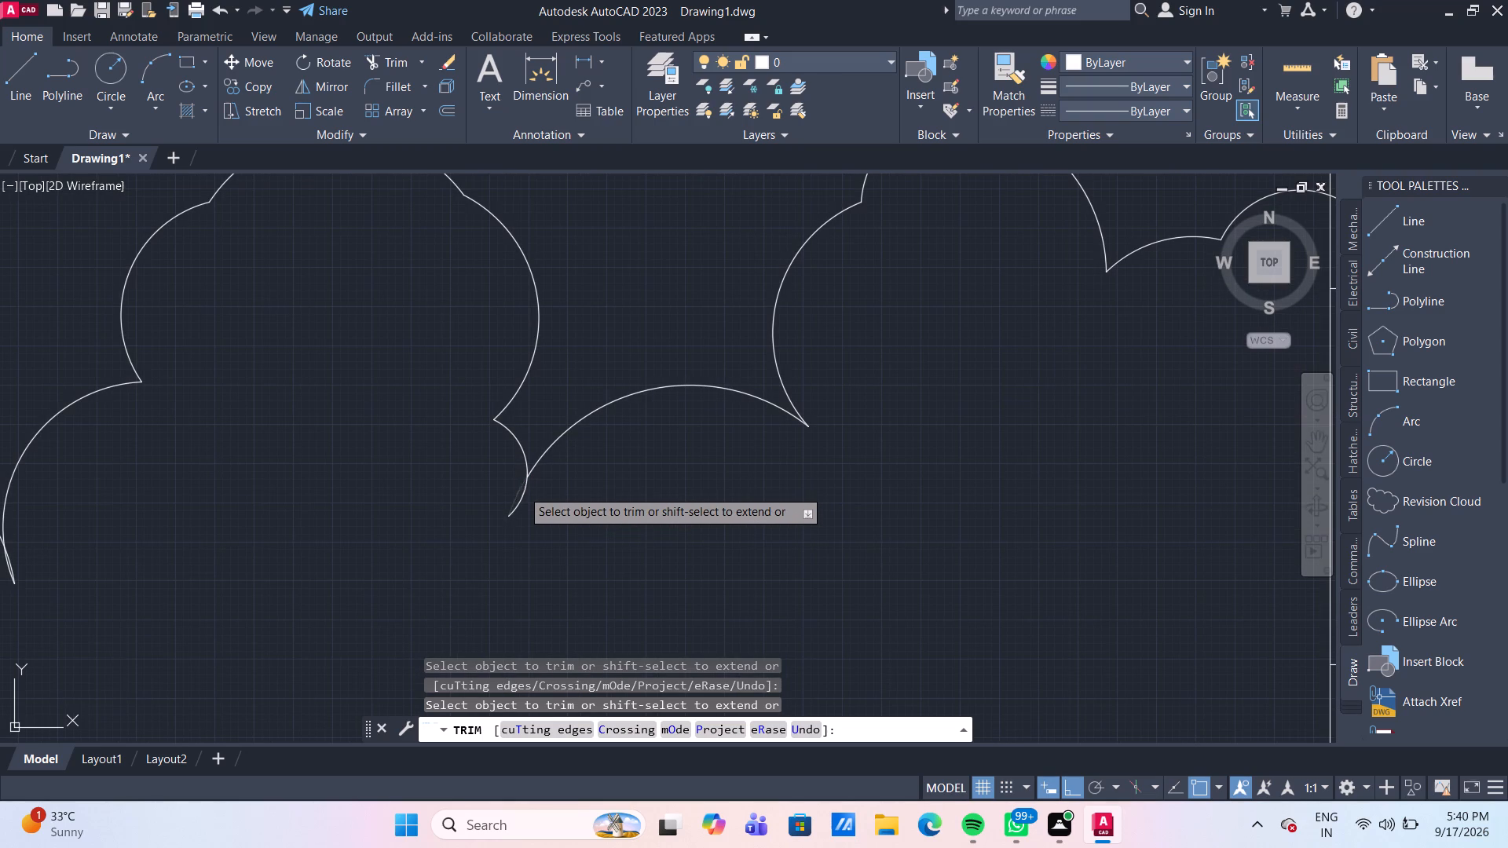
click(527, 493)
scroll(533, 503, down, 2)
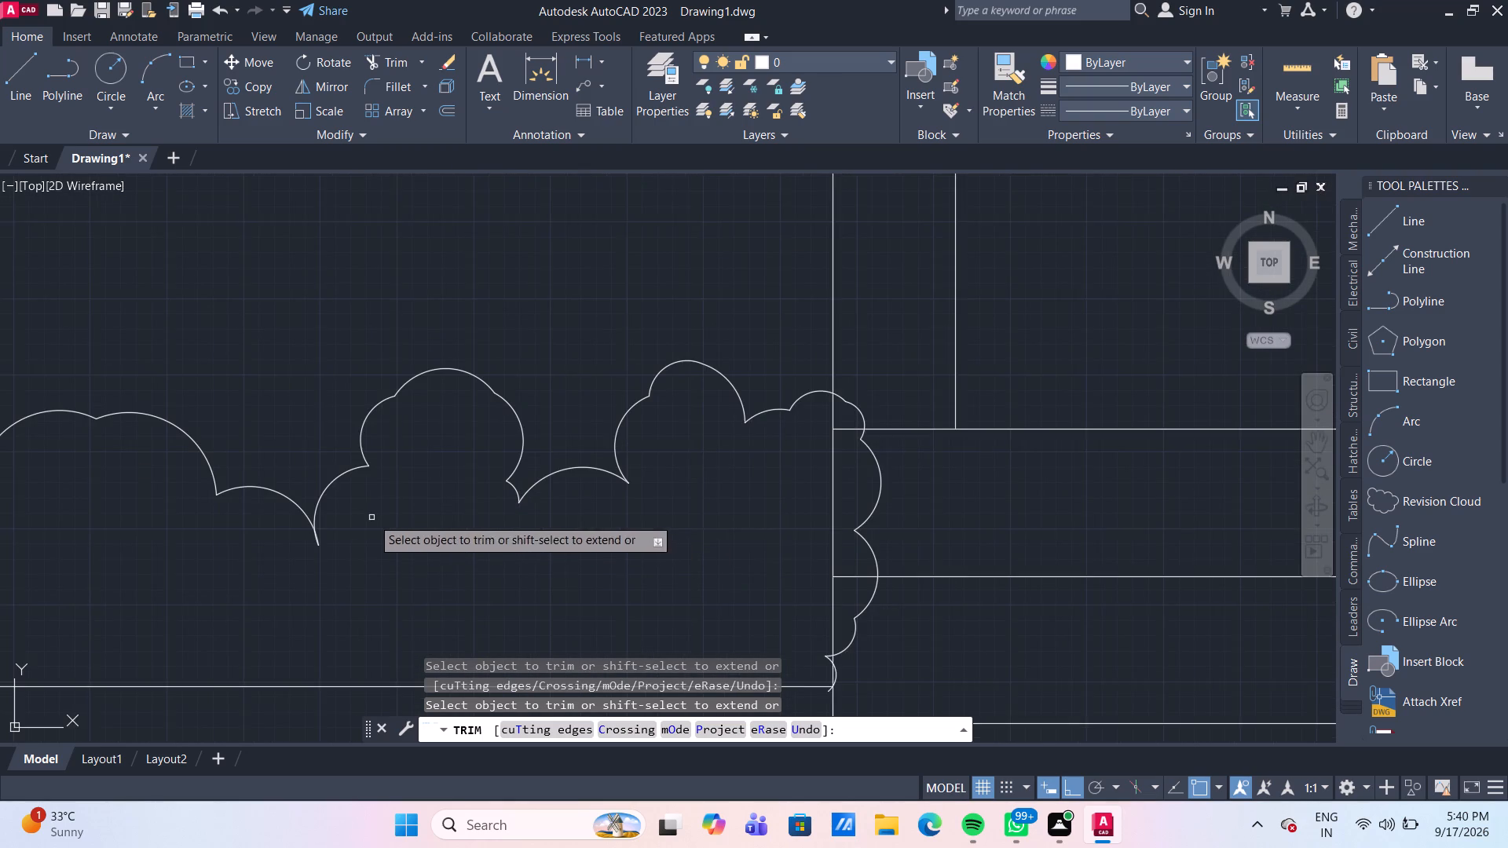
scroll(312, 539, up, 4)
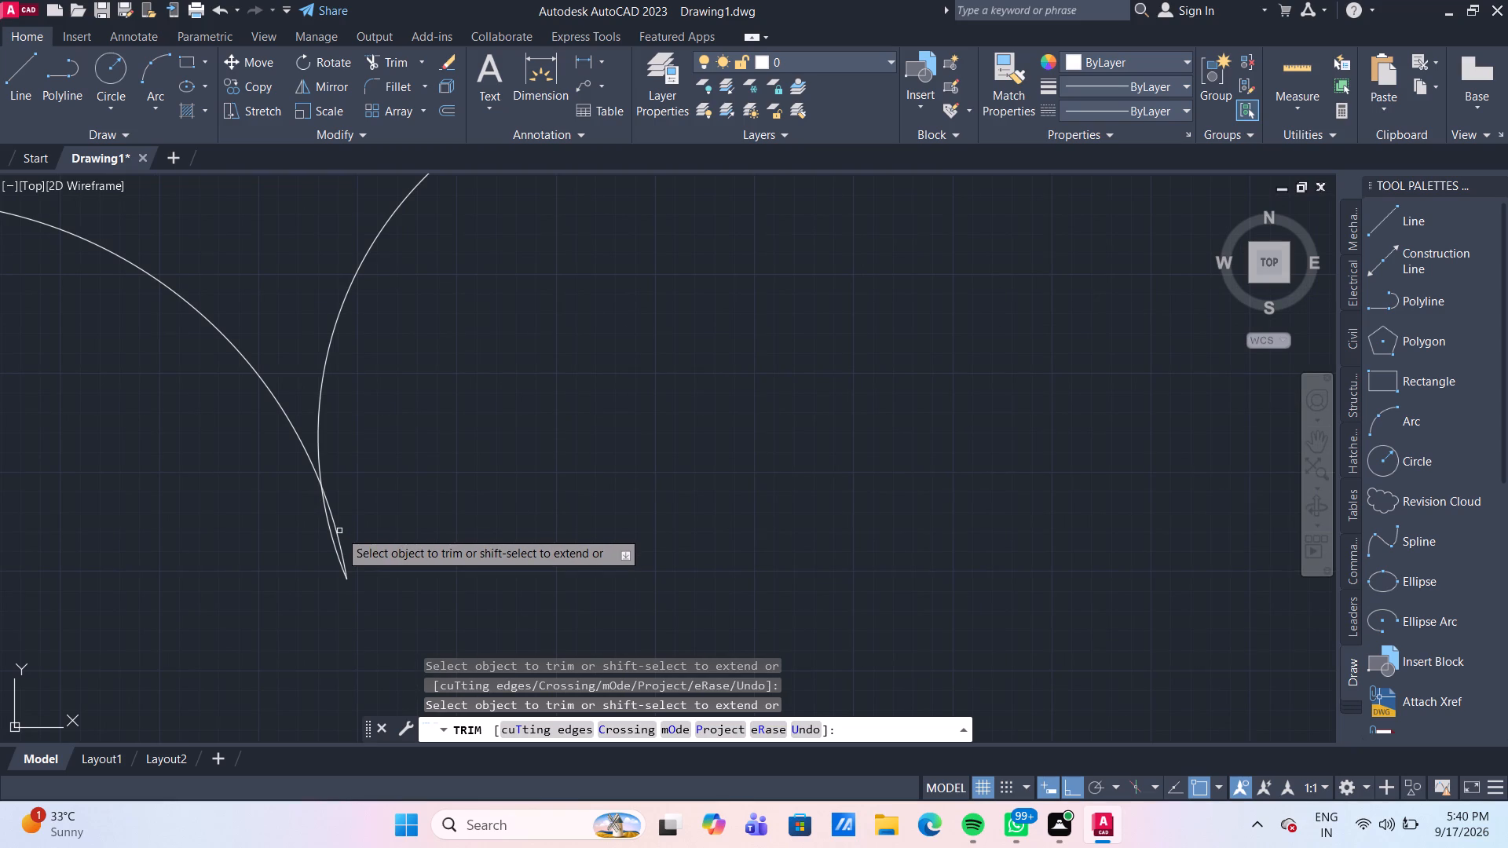
click(337, 536)
click(335, 539)
Trim the wall edge, the steps' vertical edge and the upper two step lines where they run inside the revision cloud.
scroll(423, 529, down, 4)
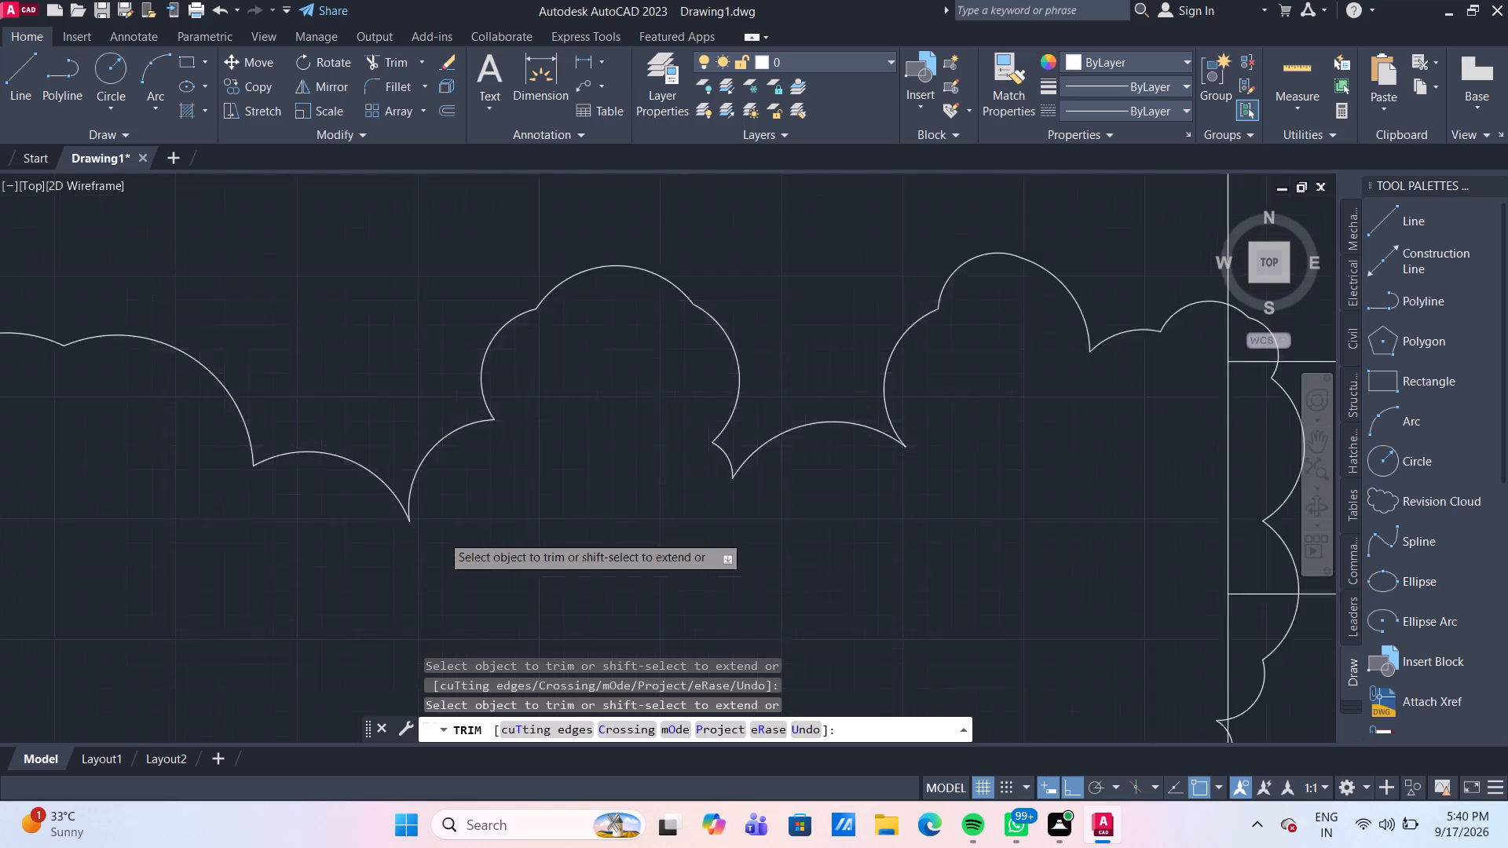
scroll(565, 541, down, 2)
scroll(689, 564, up, 2)
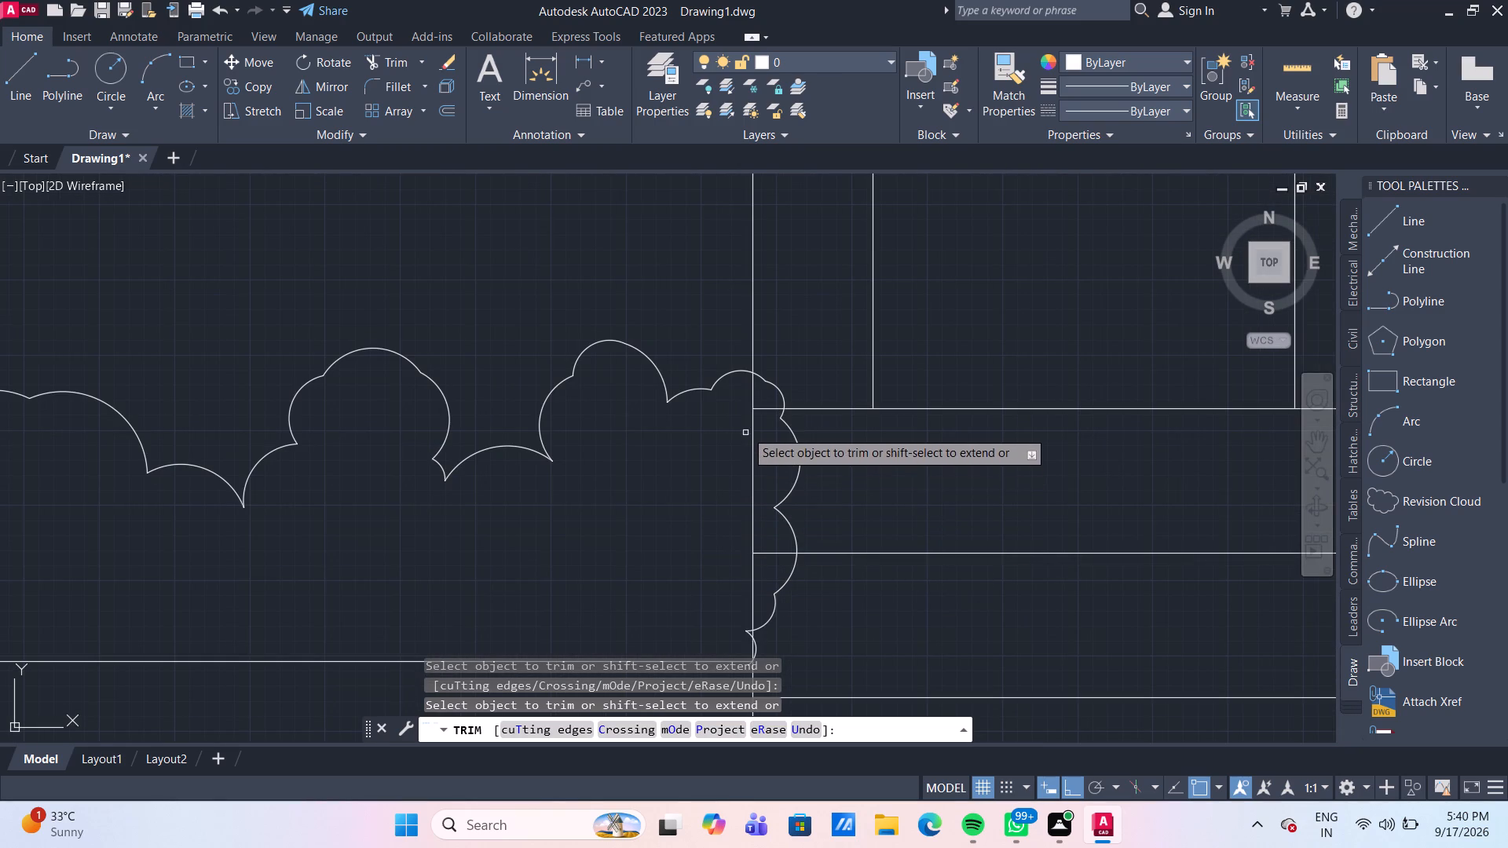
click(745, 385)
click(762, 421)
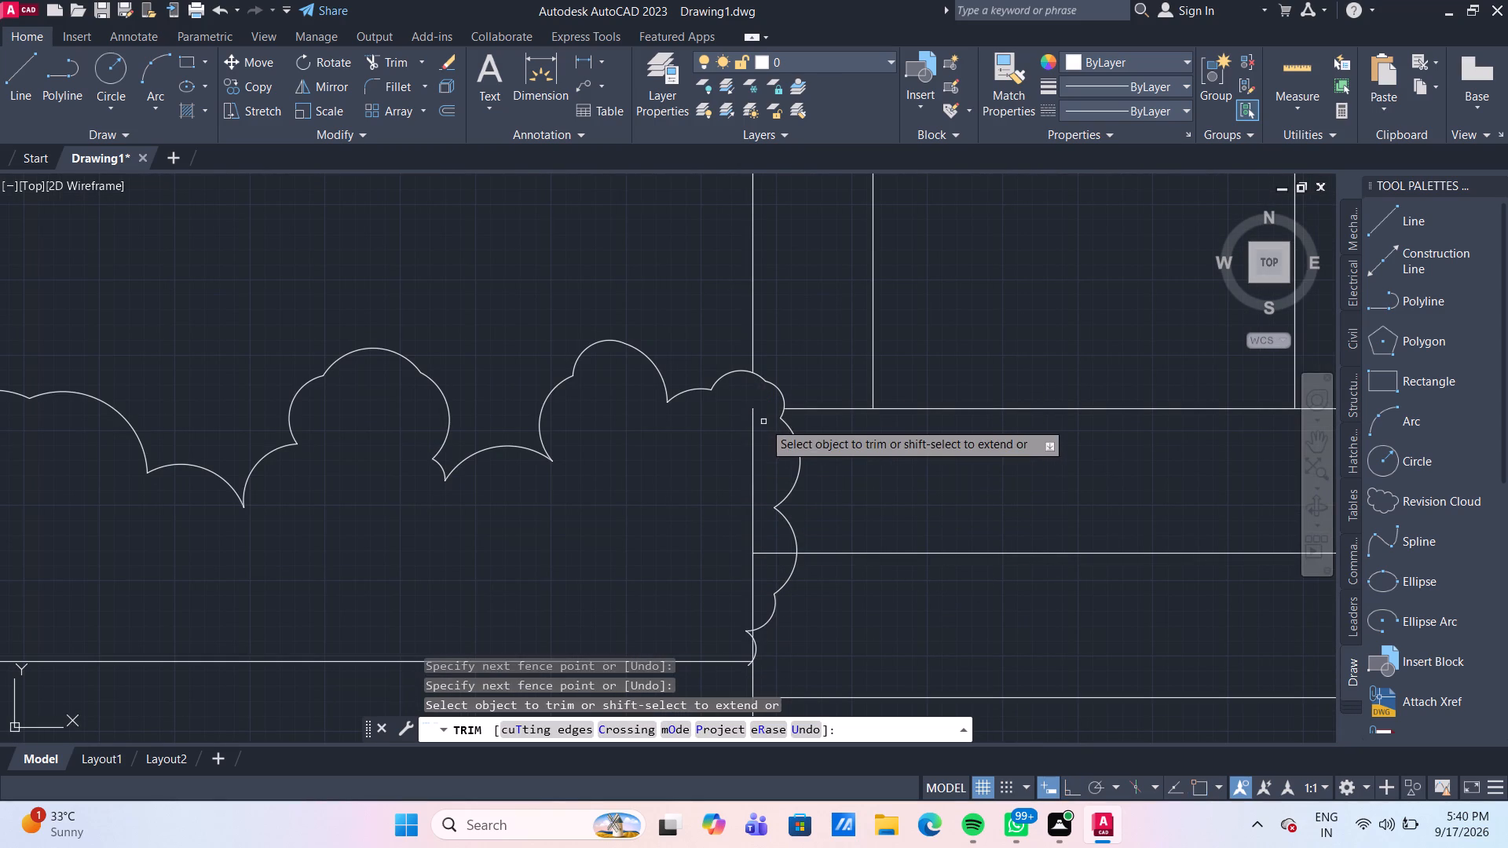
click(753, 455)
middle_drag(710, 575, 691, 477)
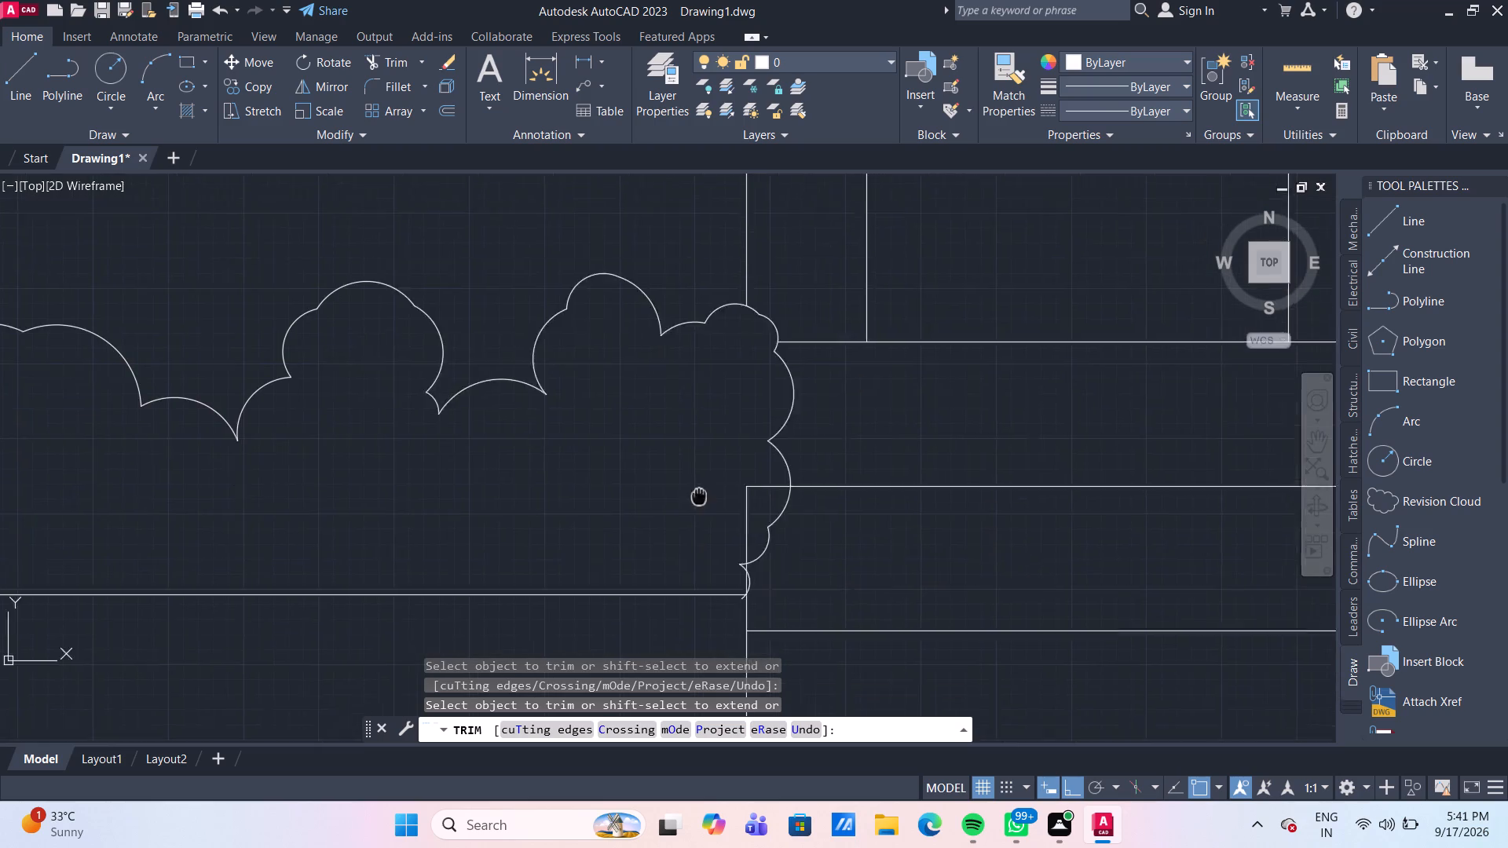
middle_drag(691, 477, 690, 475)
scroll(718, 504, up, 2)
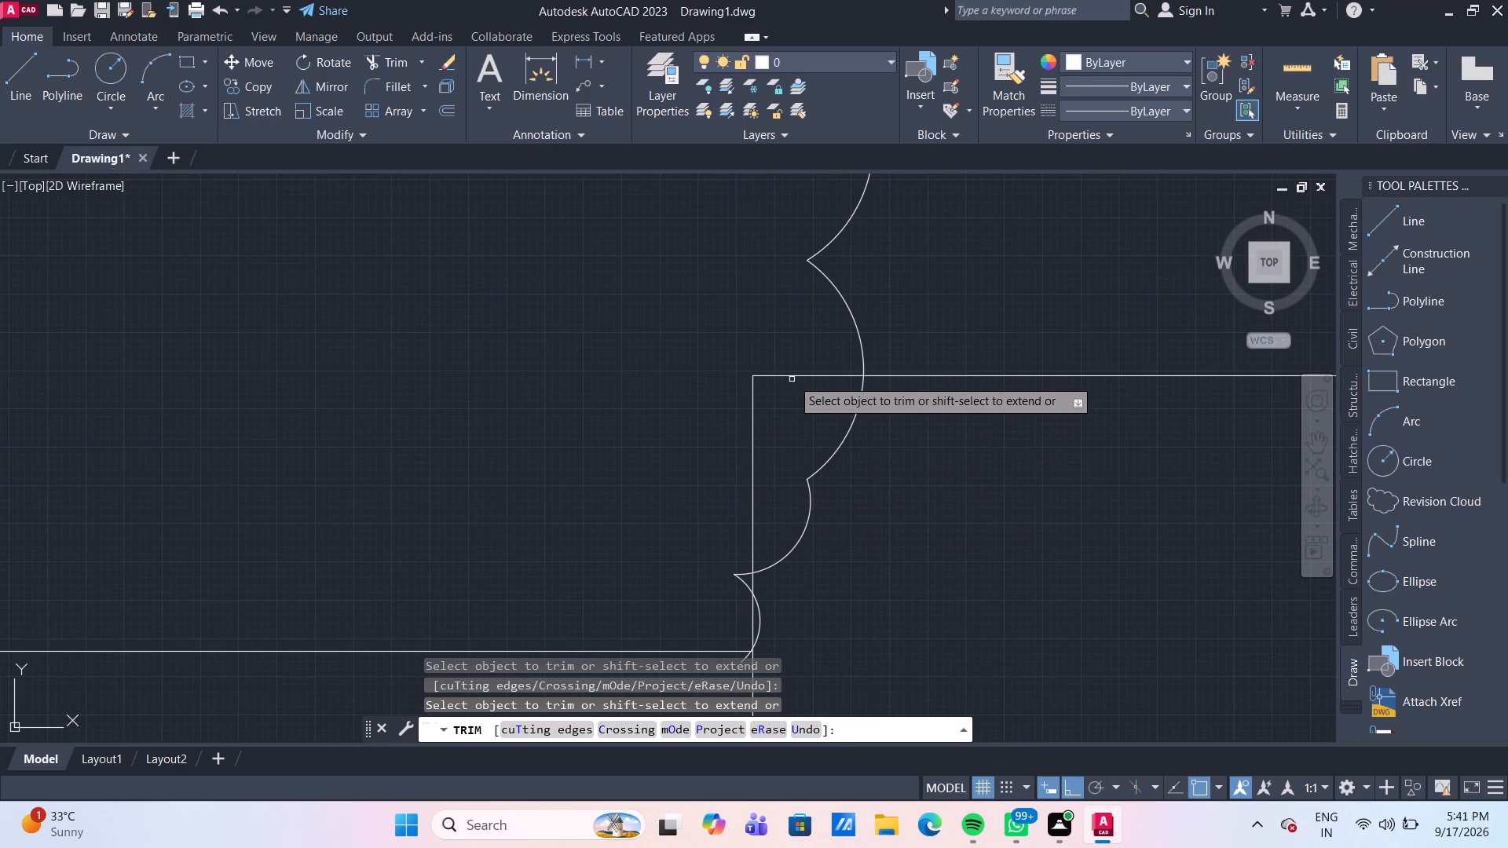
click(792, 378)
click(753, 445)
Trim the revision cloud's tail past the base line's end at the steps, and the vertical edge inside its last arc.
middle_drag(777, 590, 781, 578)
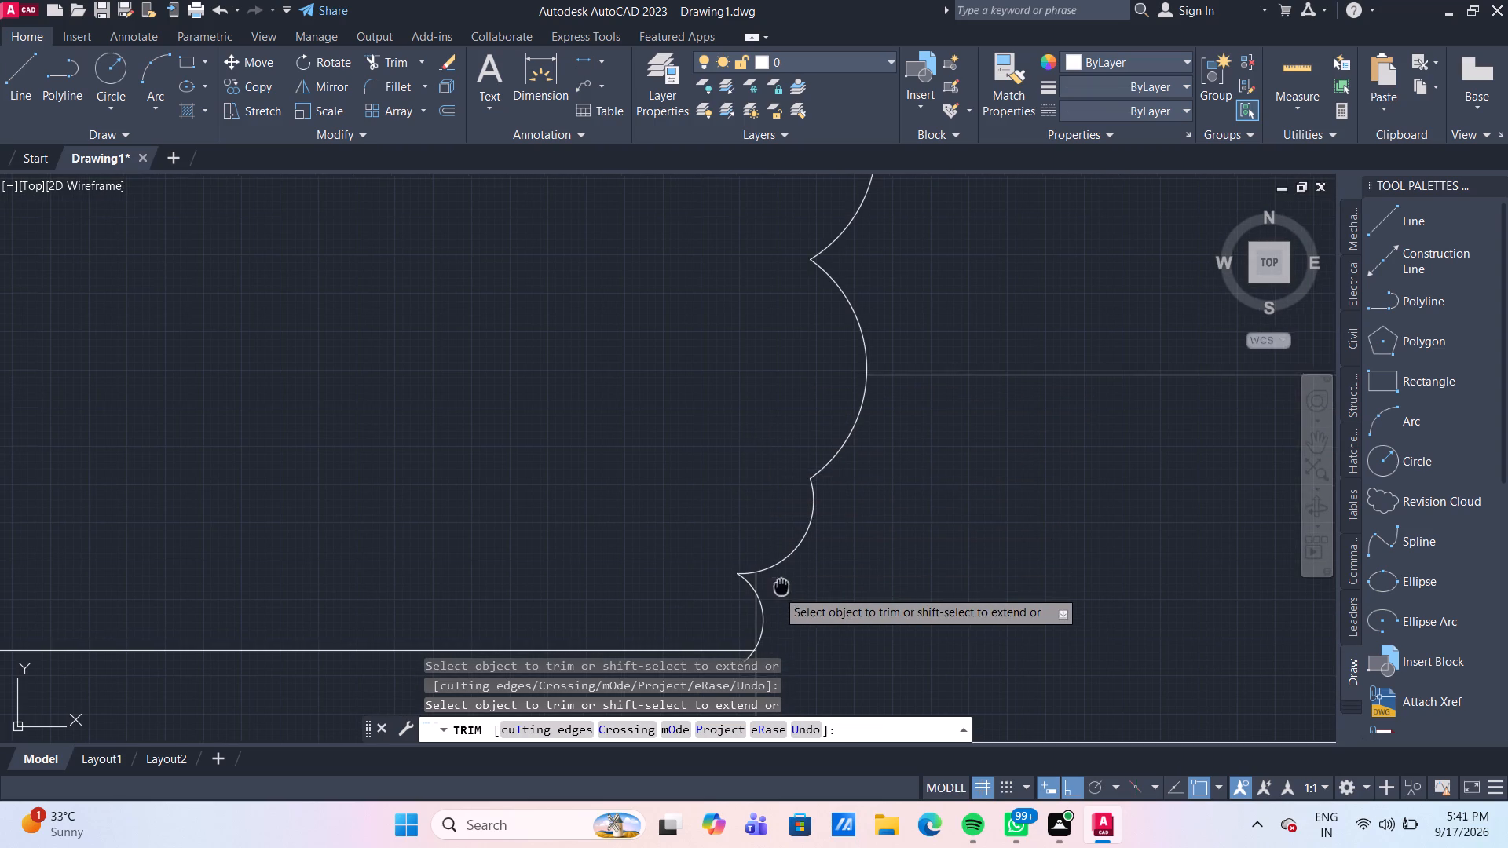
middle_drag(781, 578, 767, 515)
scroll(752, 568, up, 2)
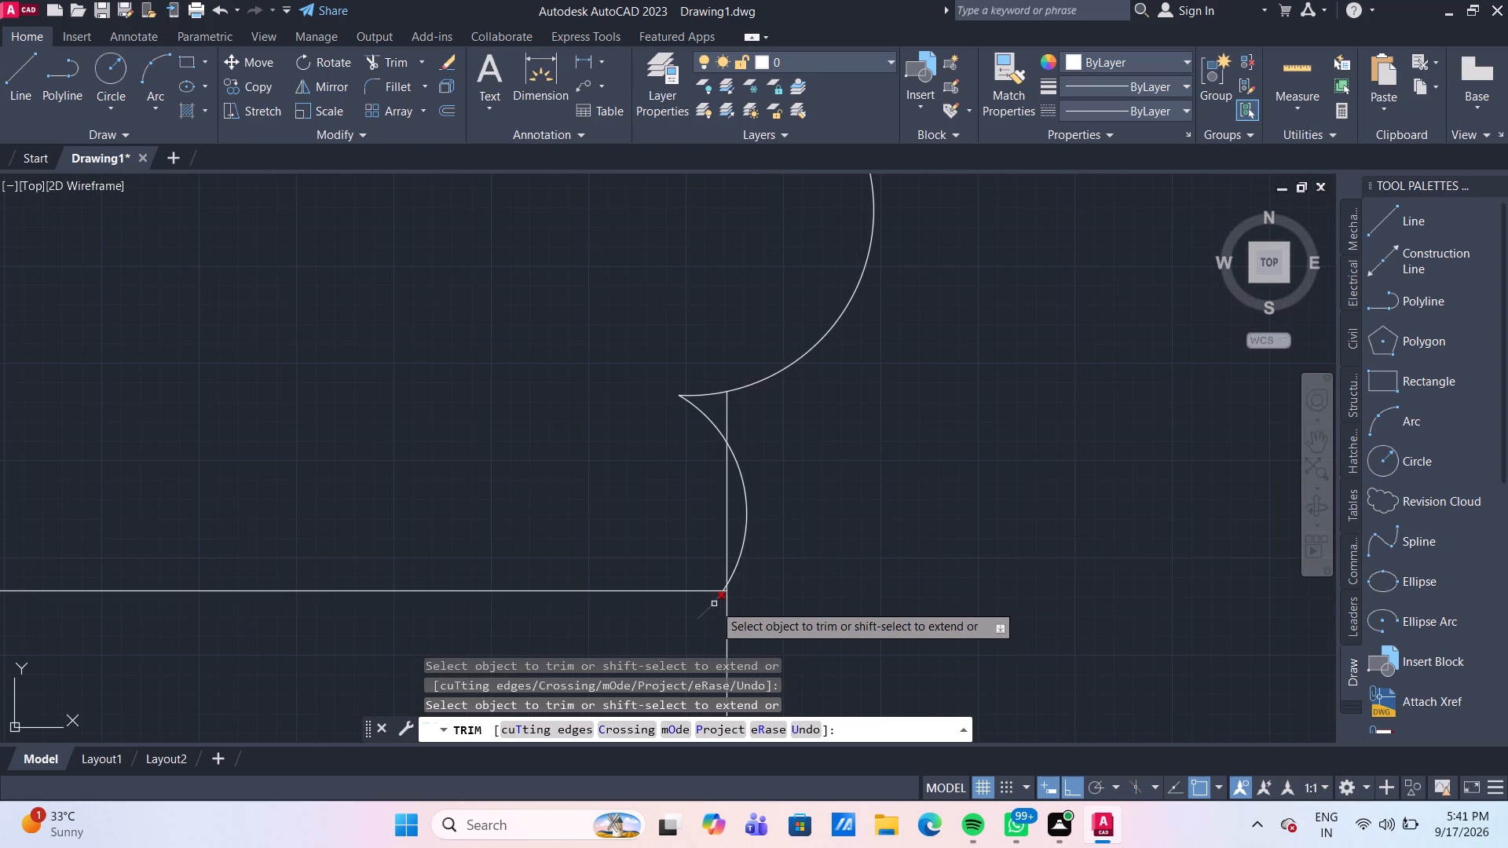
click(713, 604)
scroll(735, 594, up, 3)
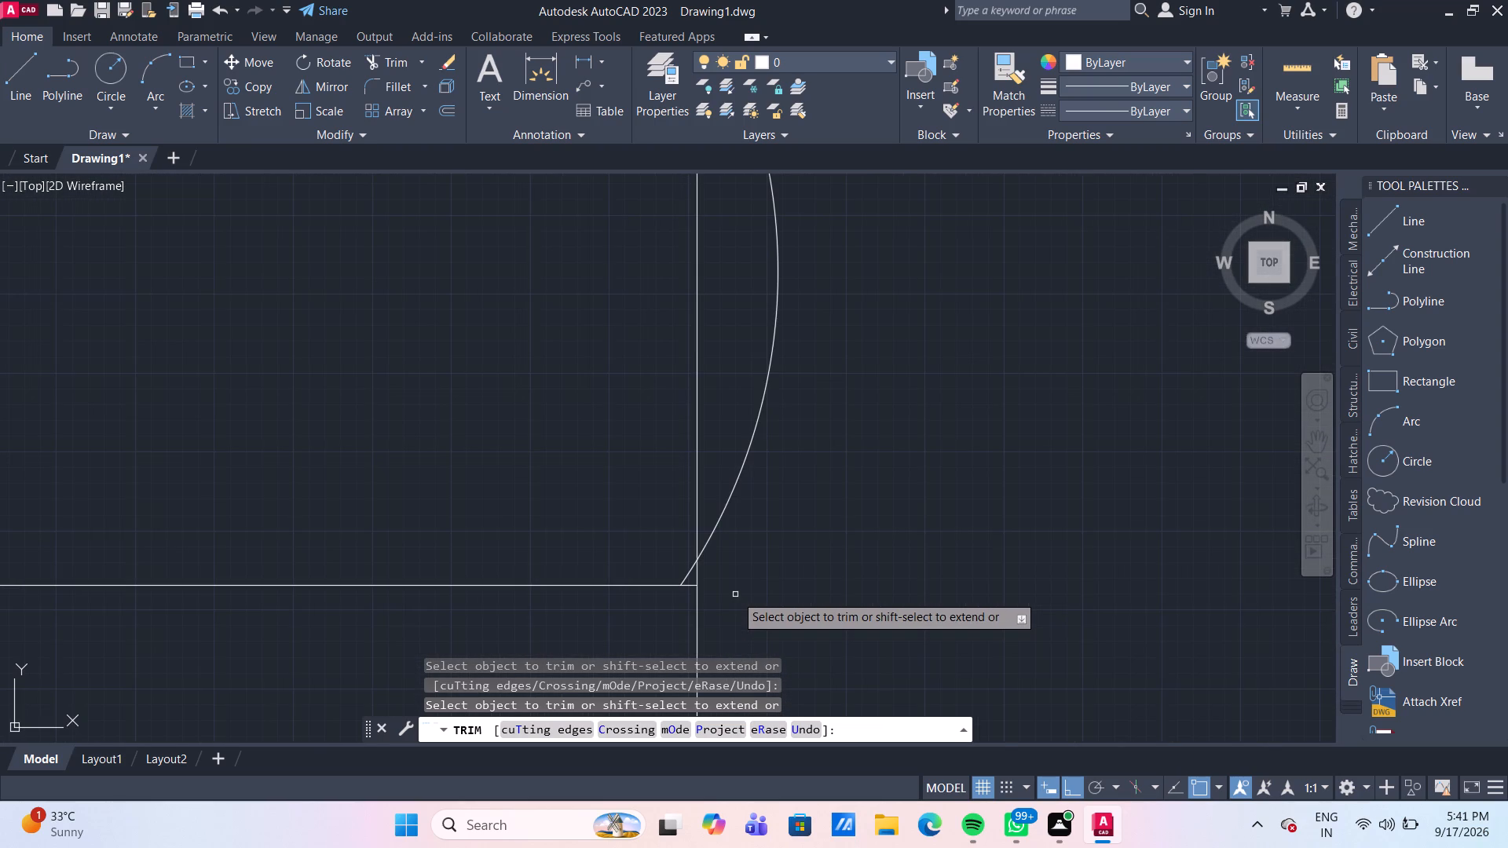
click(696, 474)
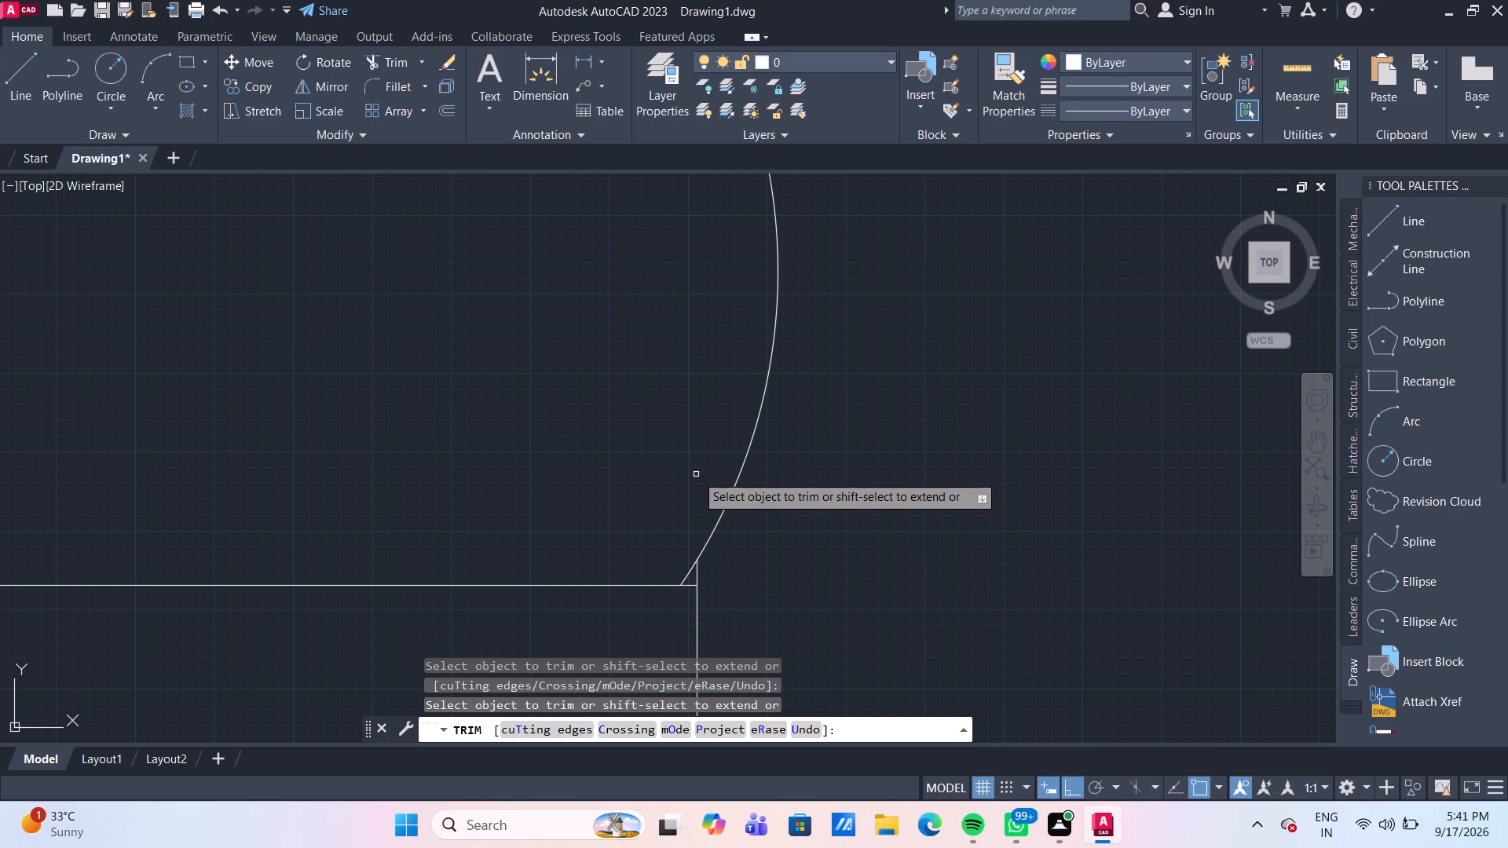
scroll(696, 474, down, 3)
middle_drag(689, 408, 701, 432)
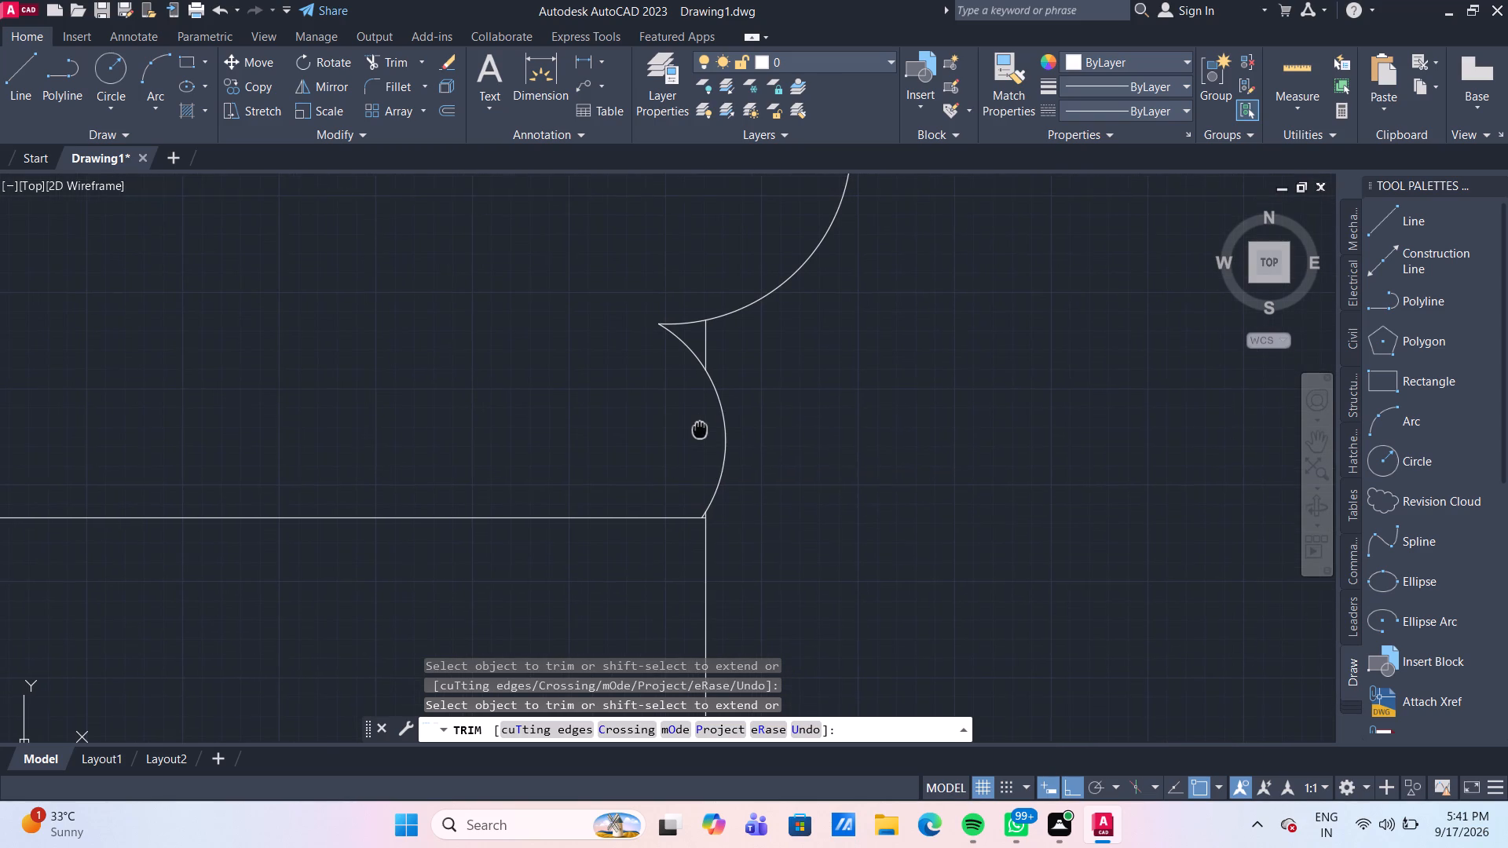
middle_drag(701, 432, 701, 437)
scroll(720, 532, up, 3)
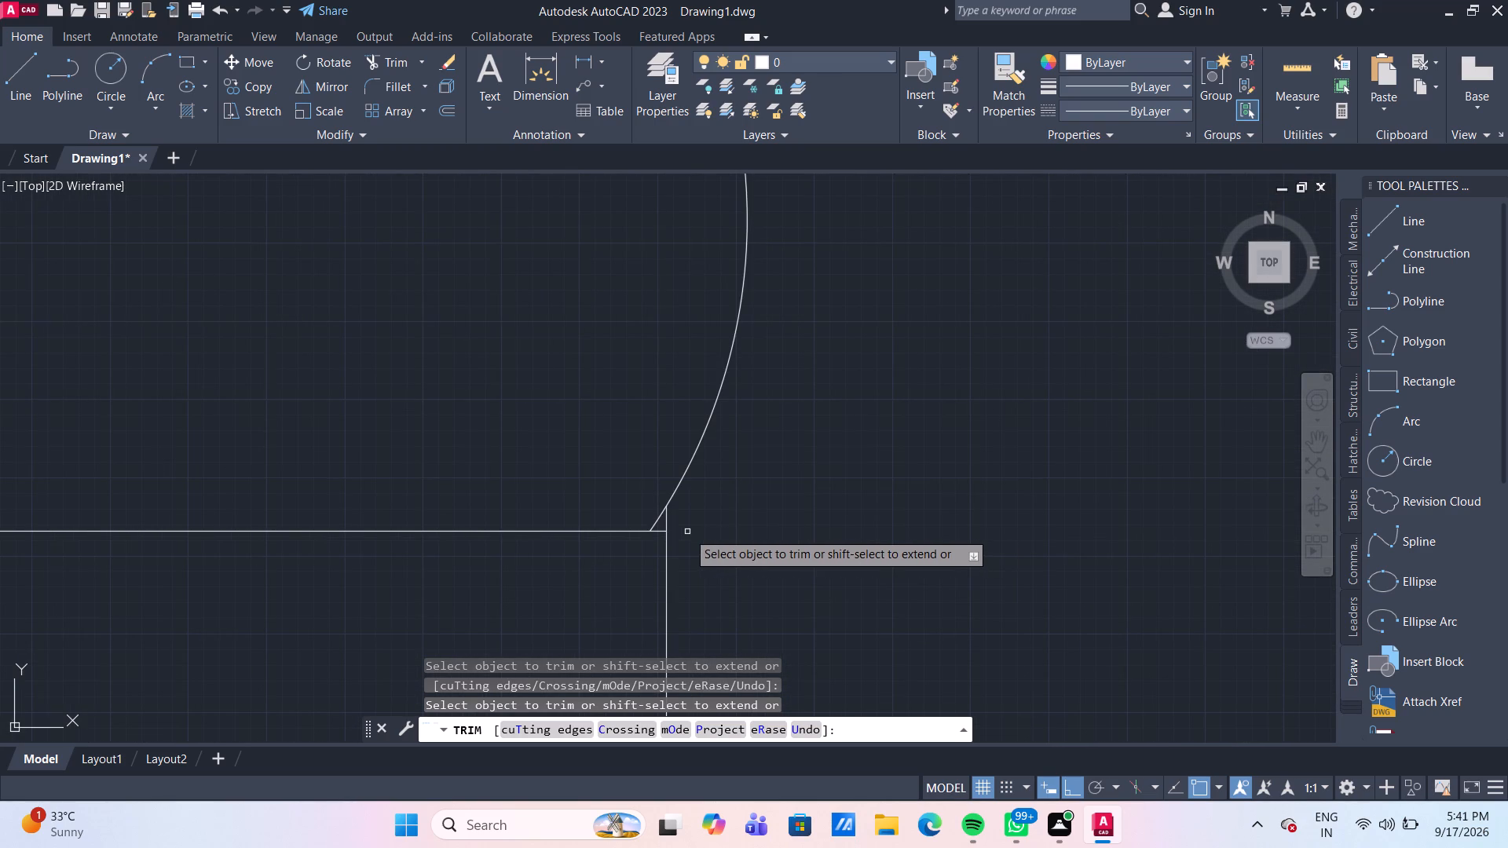
click(659, 521)
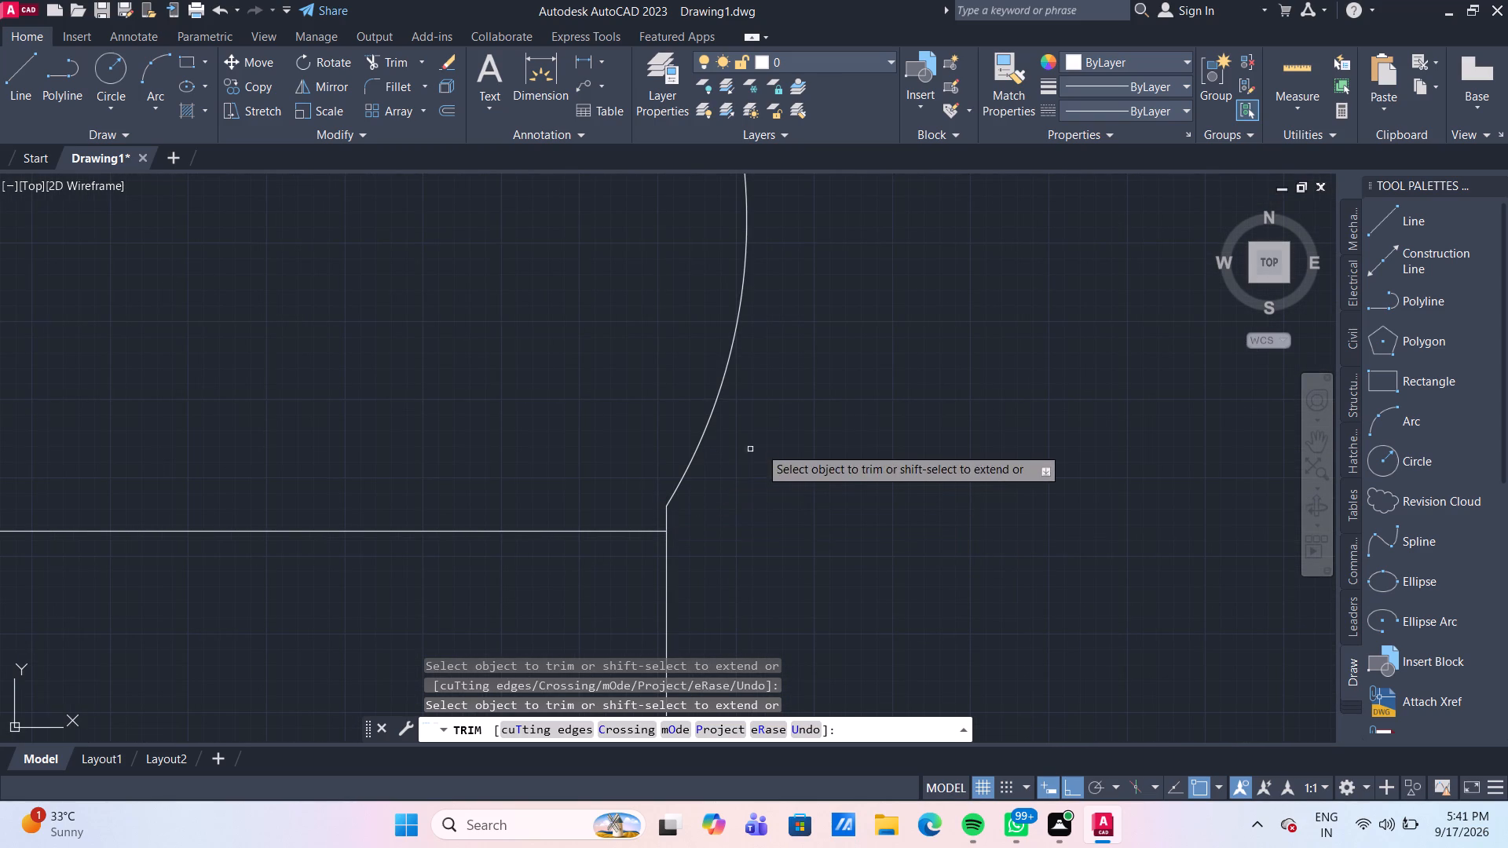
Trim away the short leftover piece of the steps' vertical edge between the revision cloud's last two arcs.
scroll(793, 444, down, 2)
middle_drag(819, 433, 833, 570)
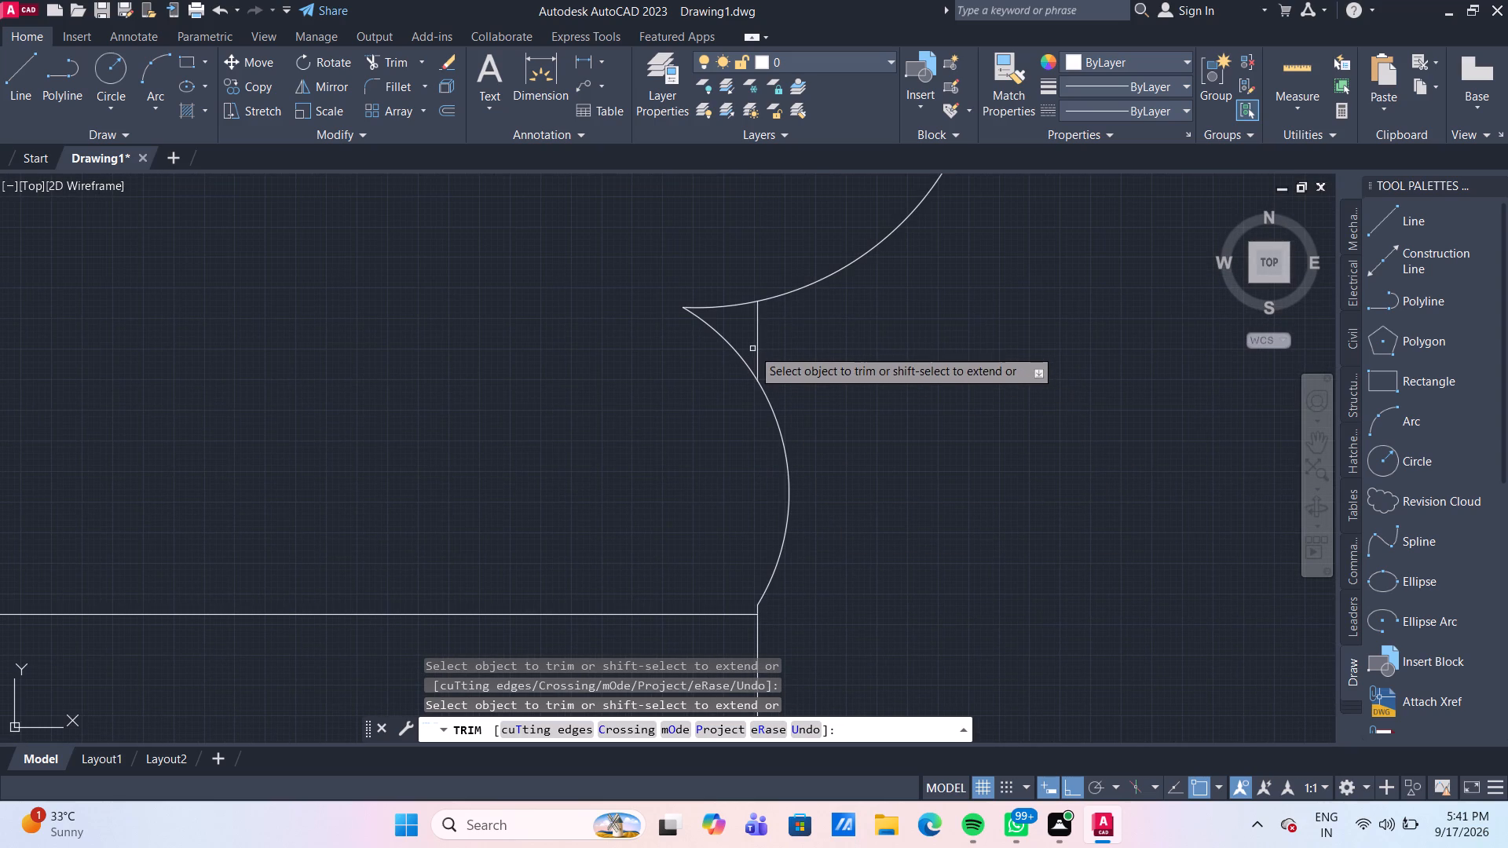
click(761, 350)
click(757, 331)
scroll(799, 371, down, 3)
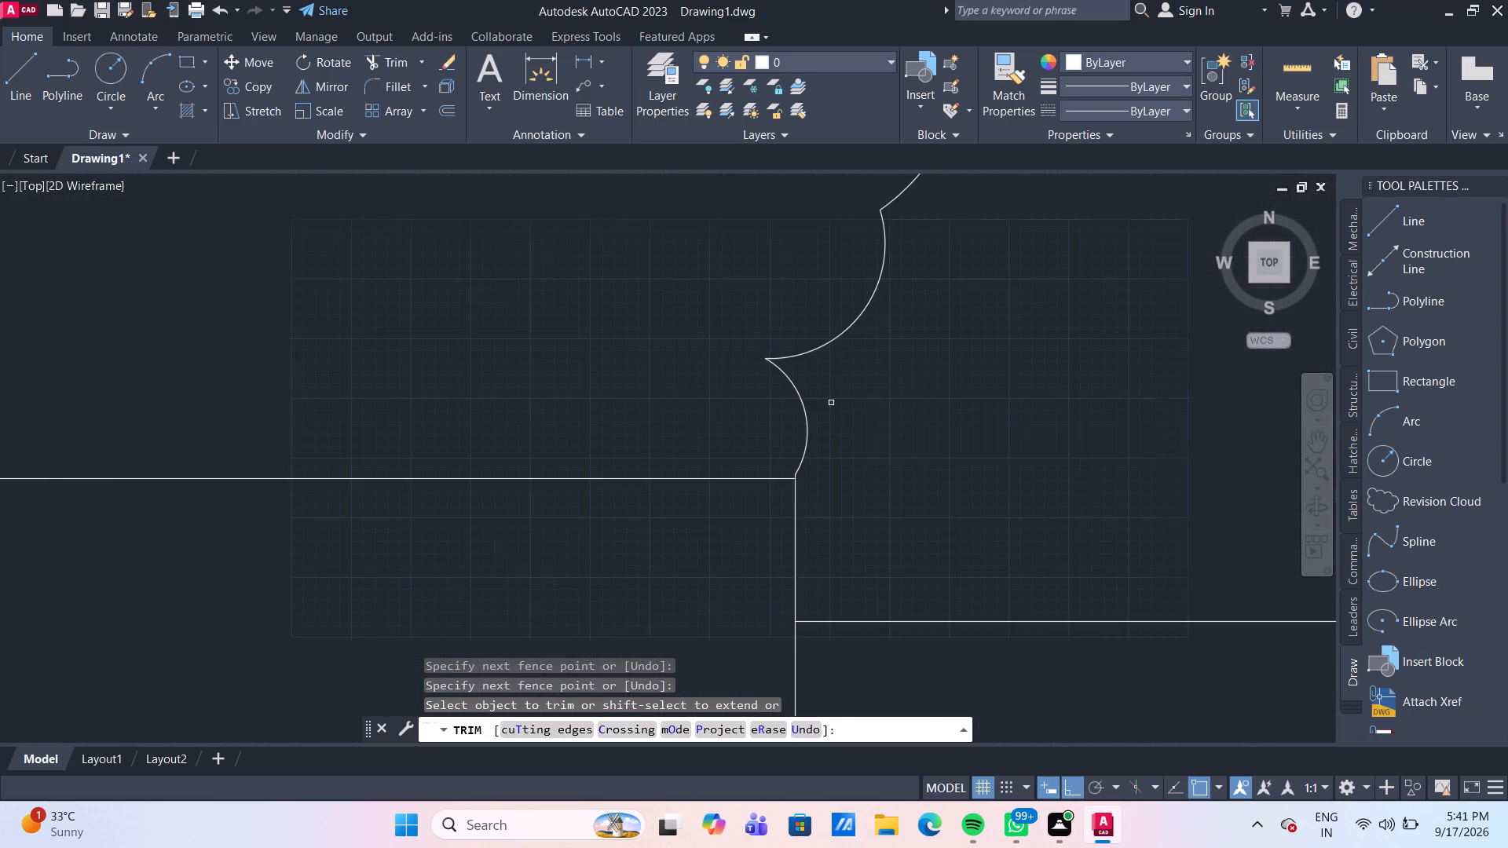
Measure the height and width of the narrow inner panel in the tall column beside the ground-floor wall.
scroll(890, 427, down, 6)
scroll(818, 458, up, 1)
middle_drag(818, 456, 773, 510)
key(Escape)
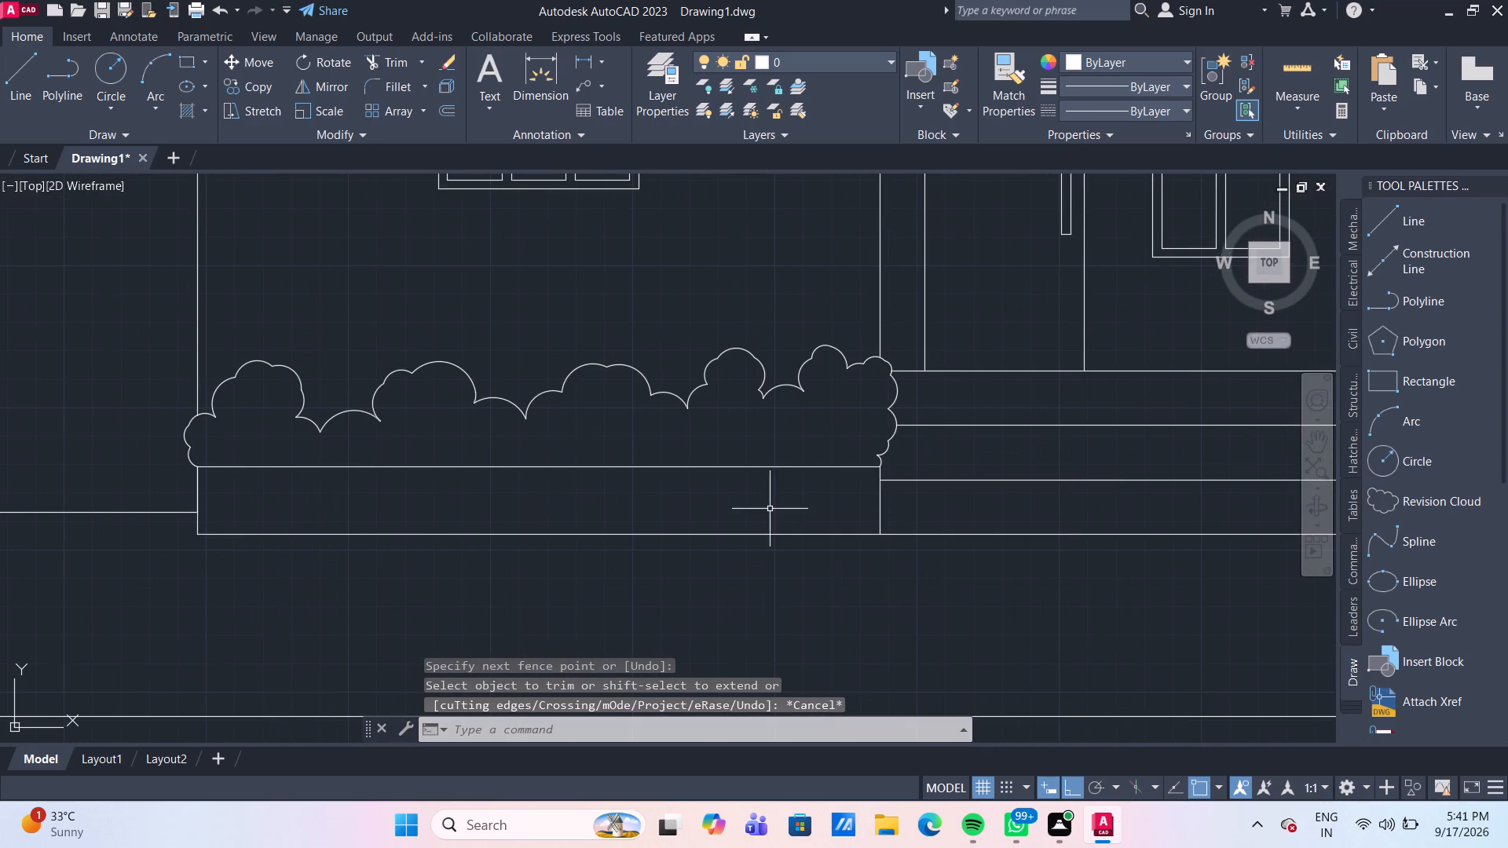
scroll(770, 509, down, 3)
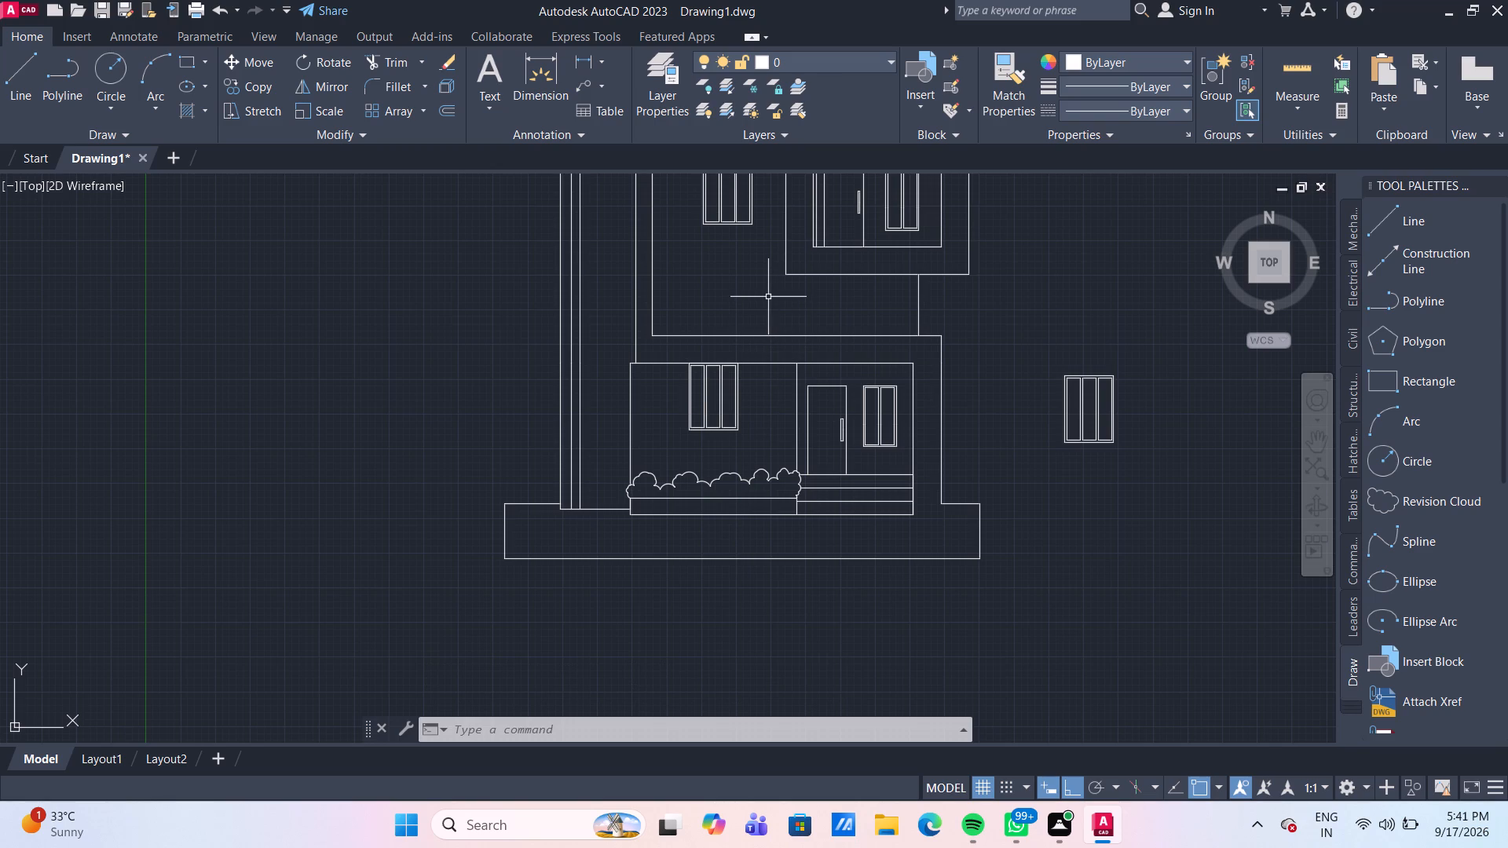
middle_drag(767, 296, 712, 429)
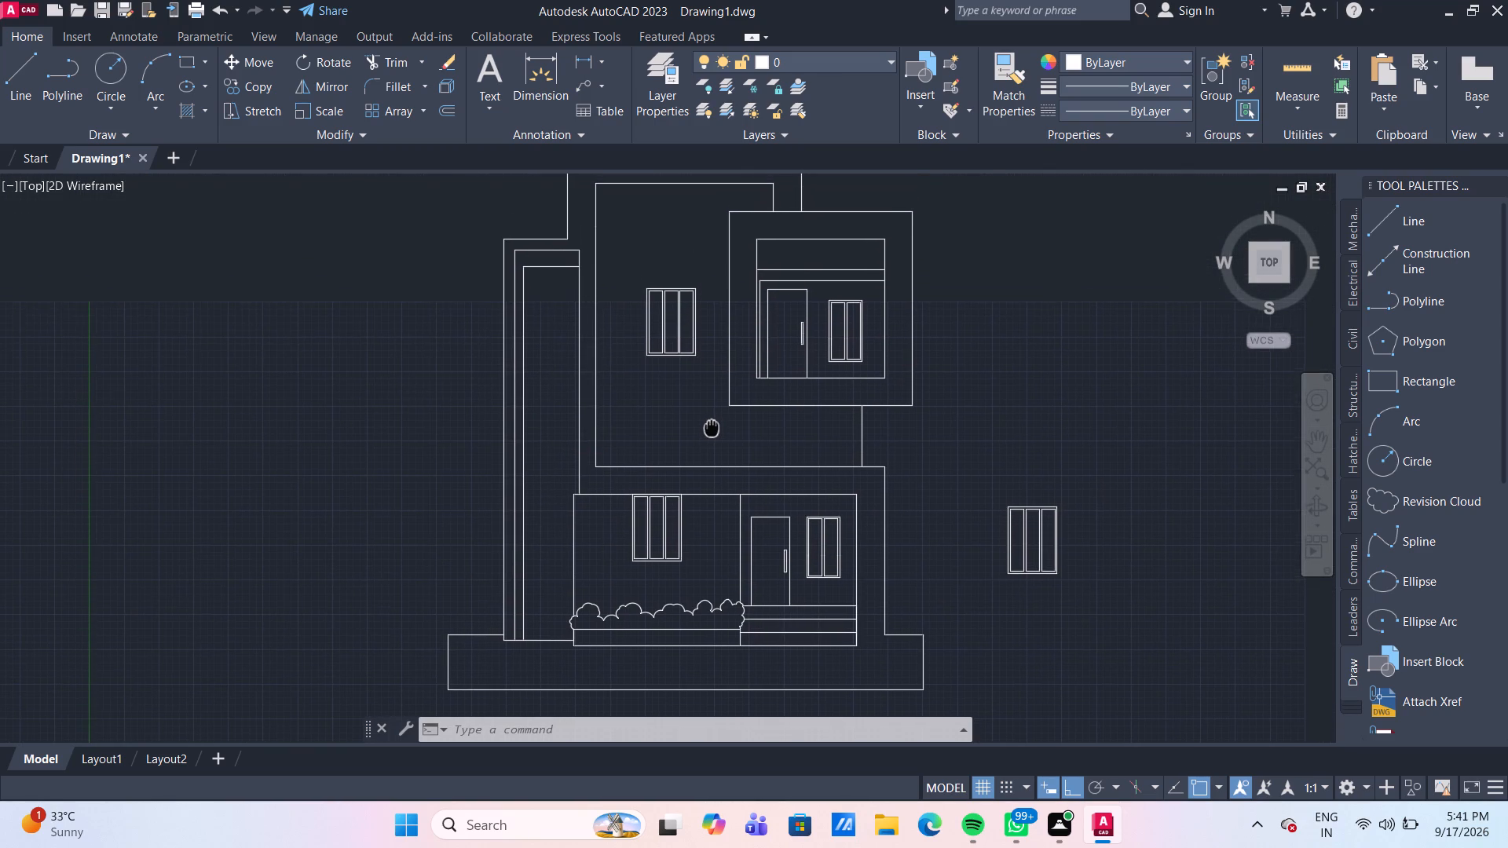
middle_drag(712, 429, 739, 392)
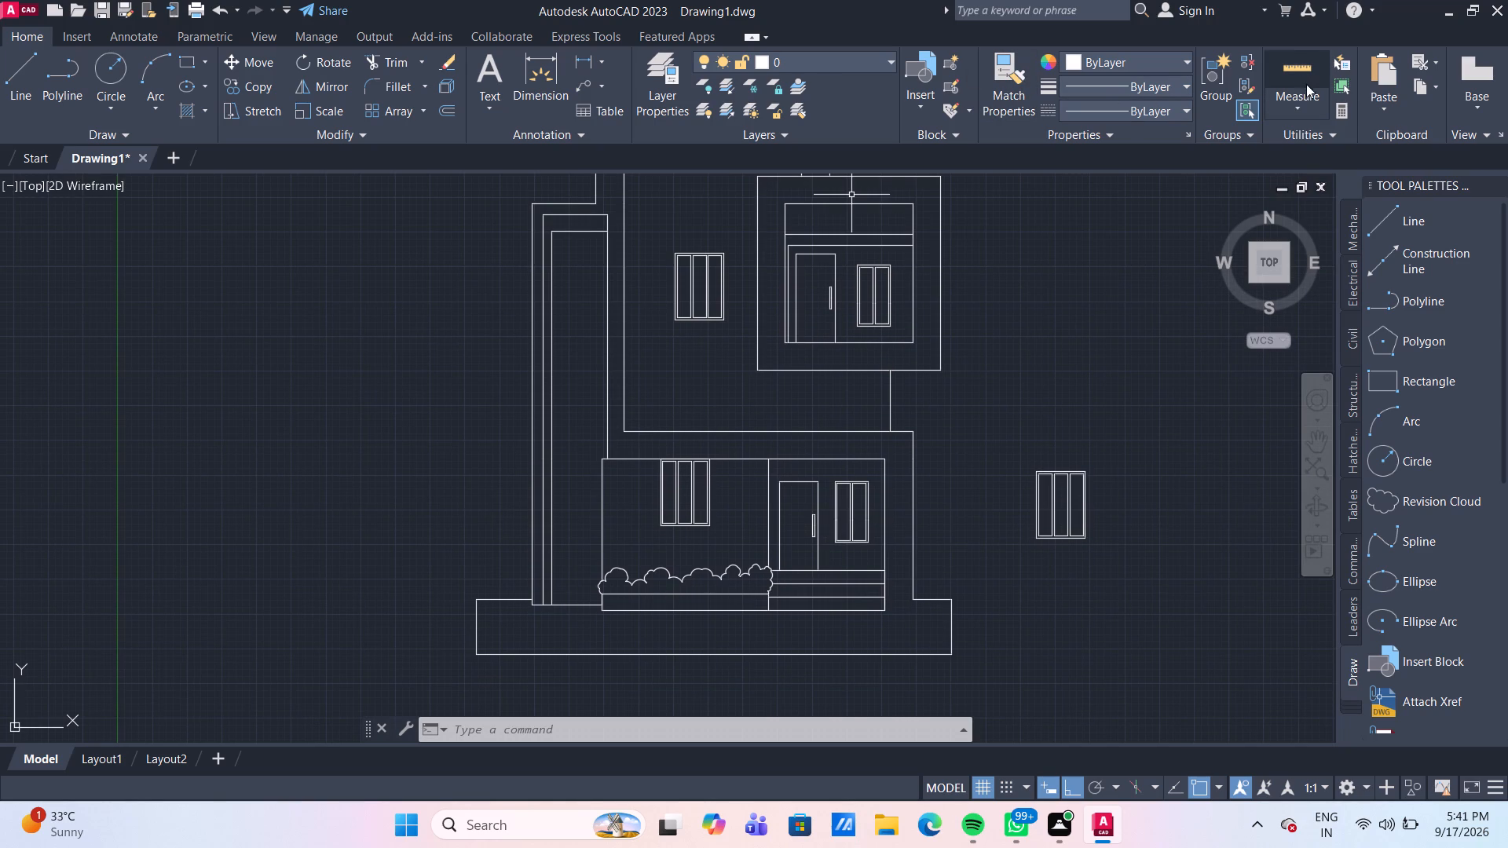
click(1298, 75)
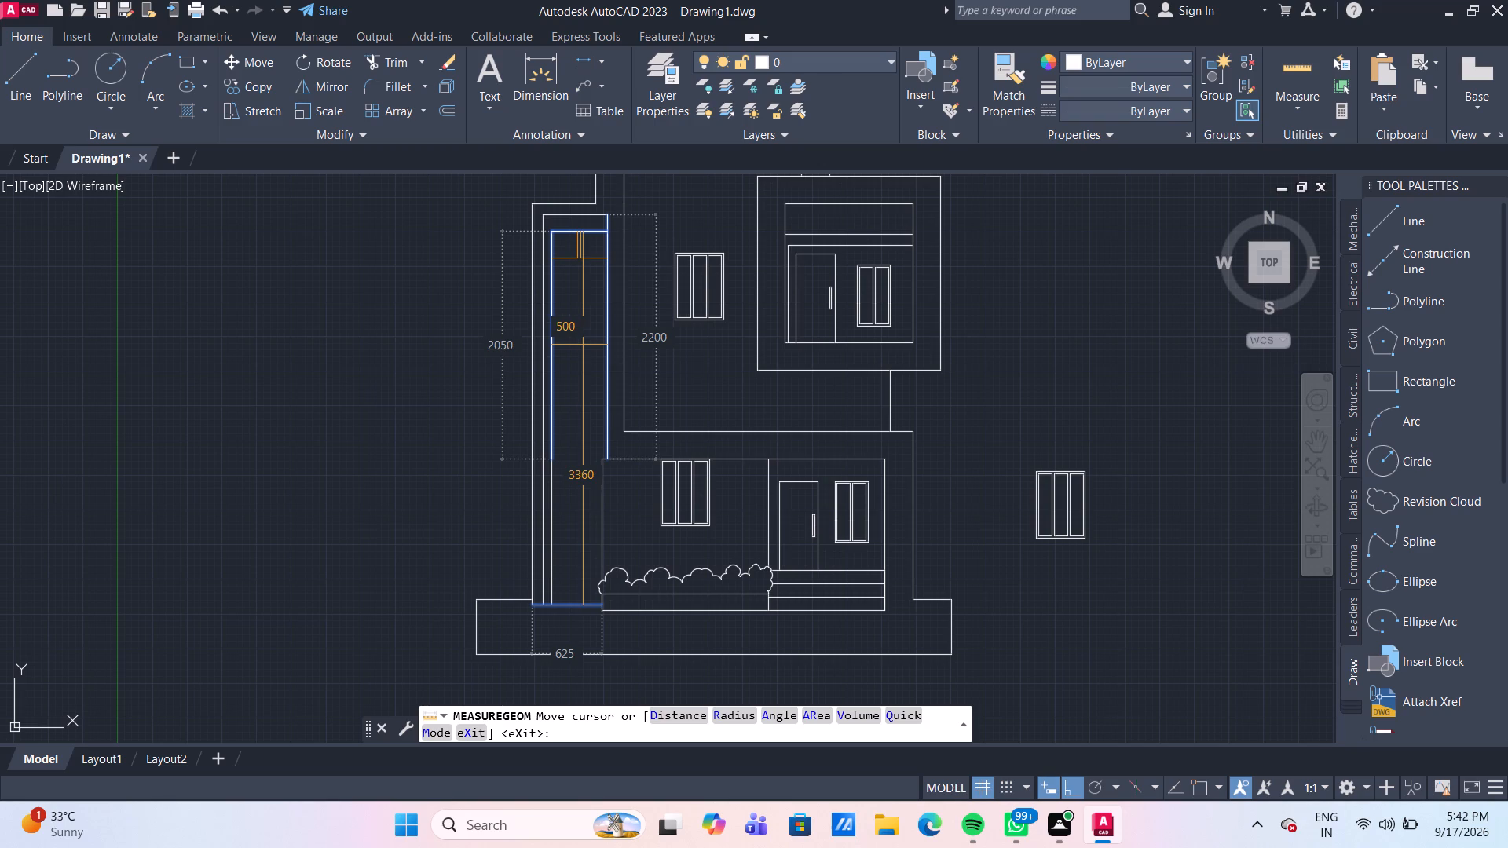
key(Escape)
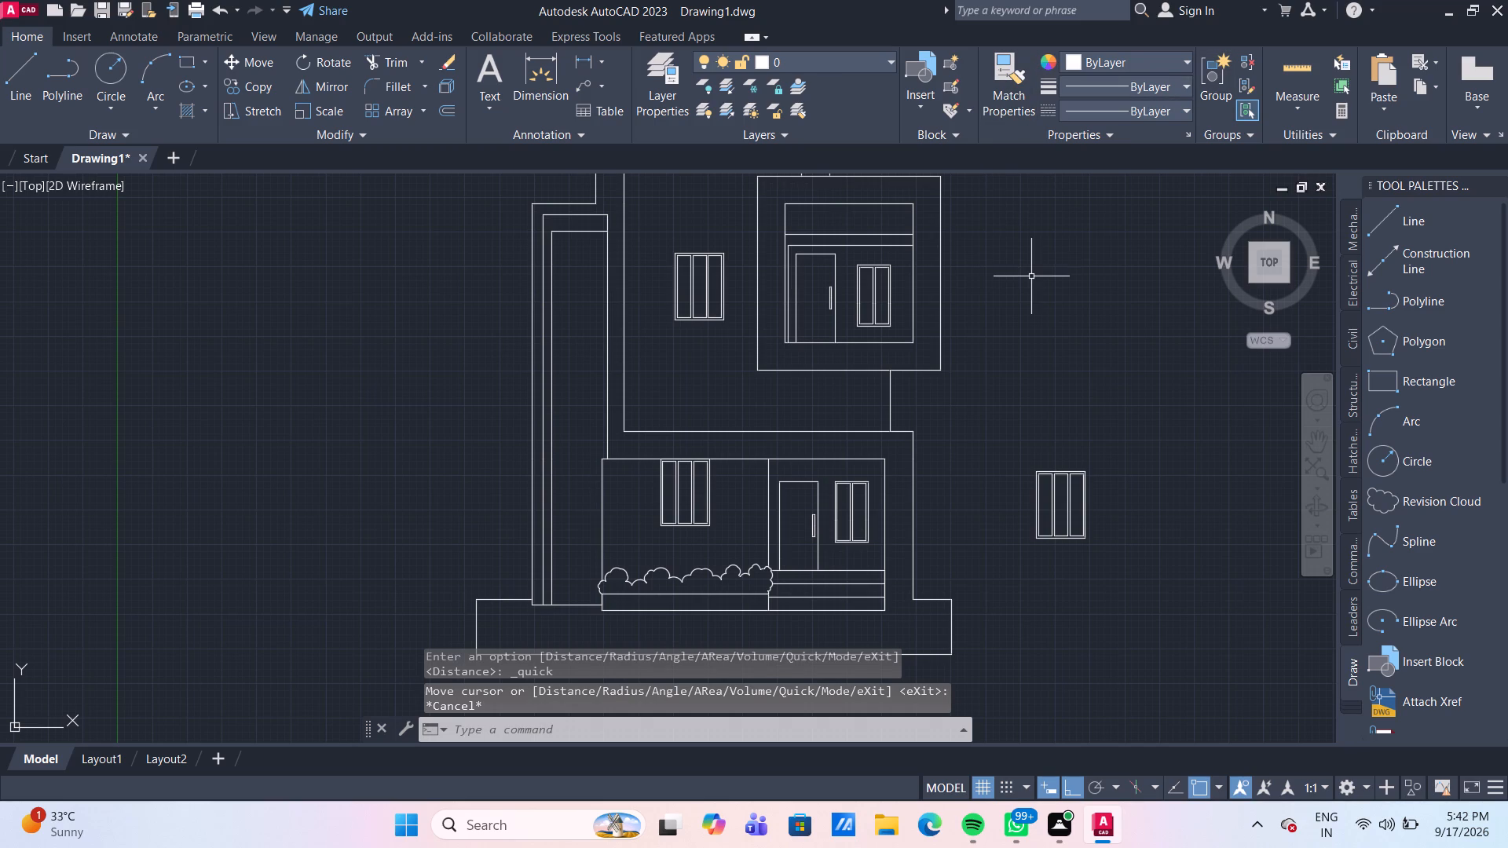
Offset the tall column panel's top edge 840 downward and the column's base line 840 upward.
key(o)
key(Return)
key(Return)
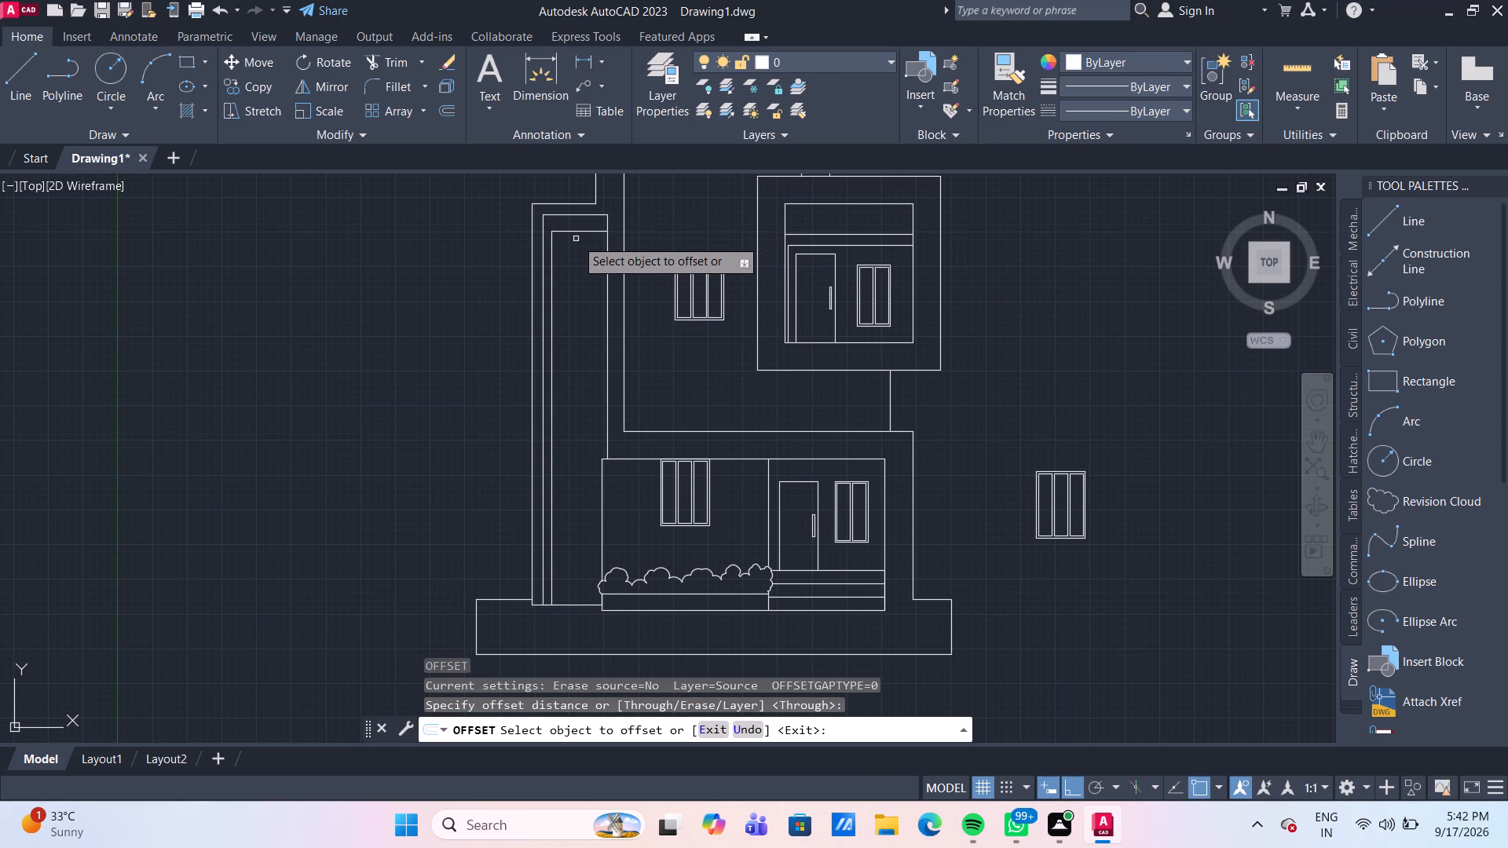
drag(575, 232, 574, 242)
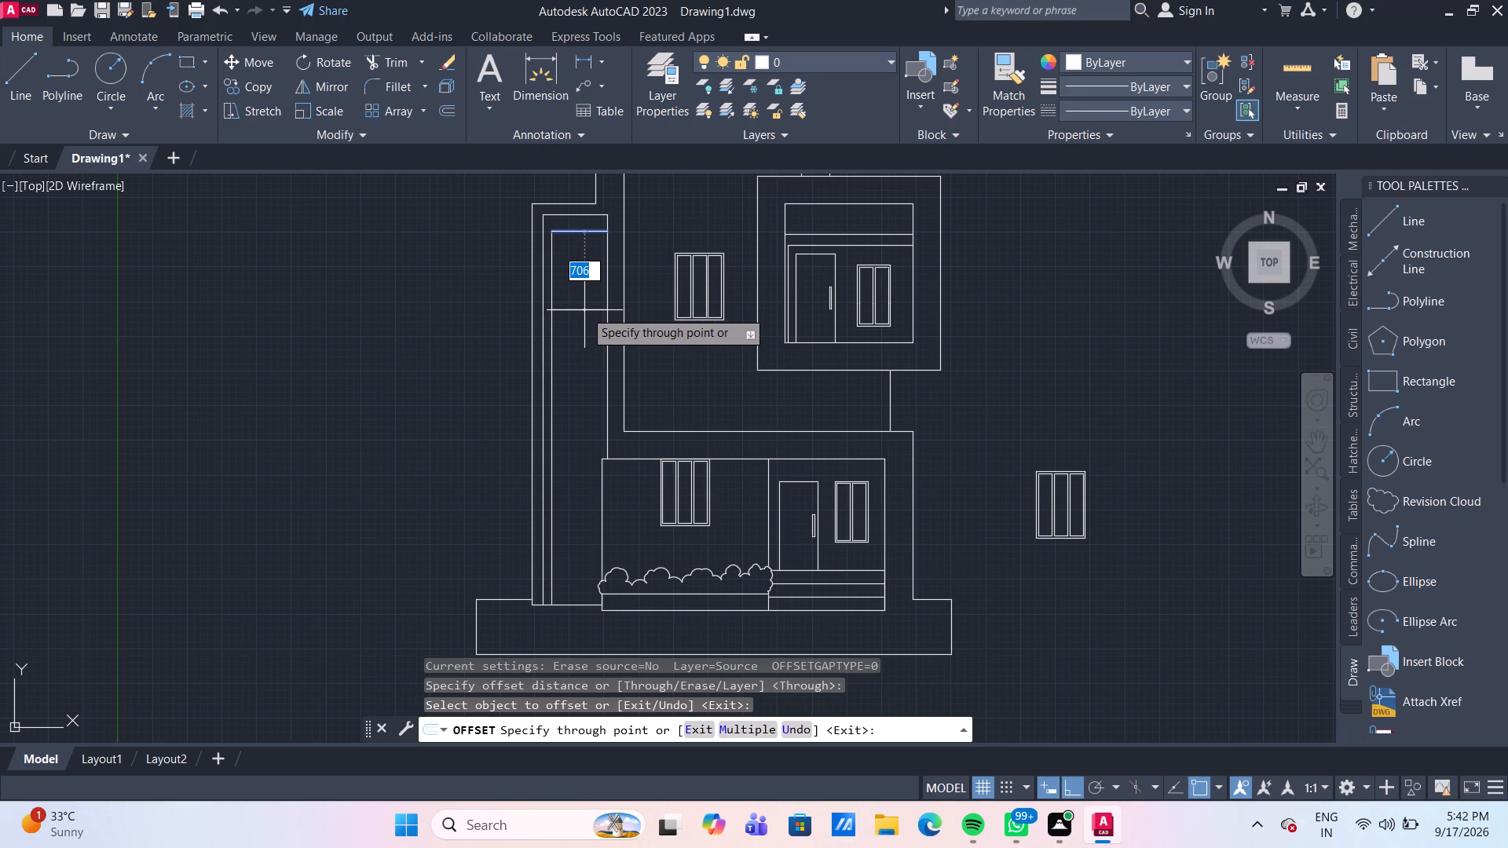
text(840)
key(Return)
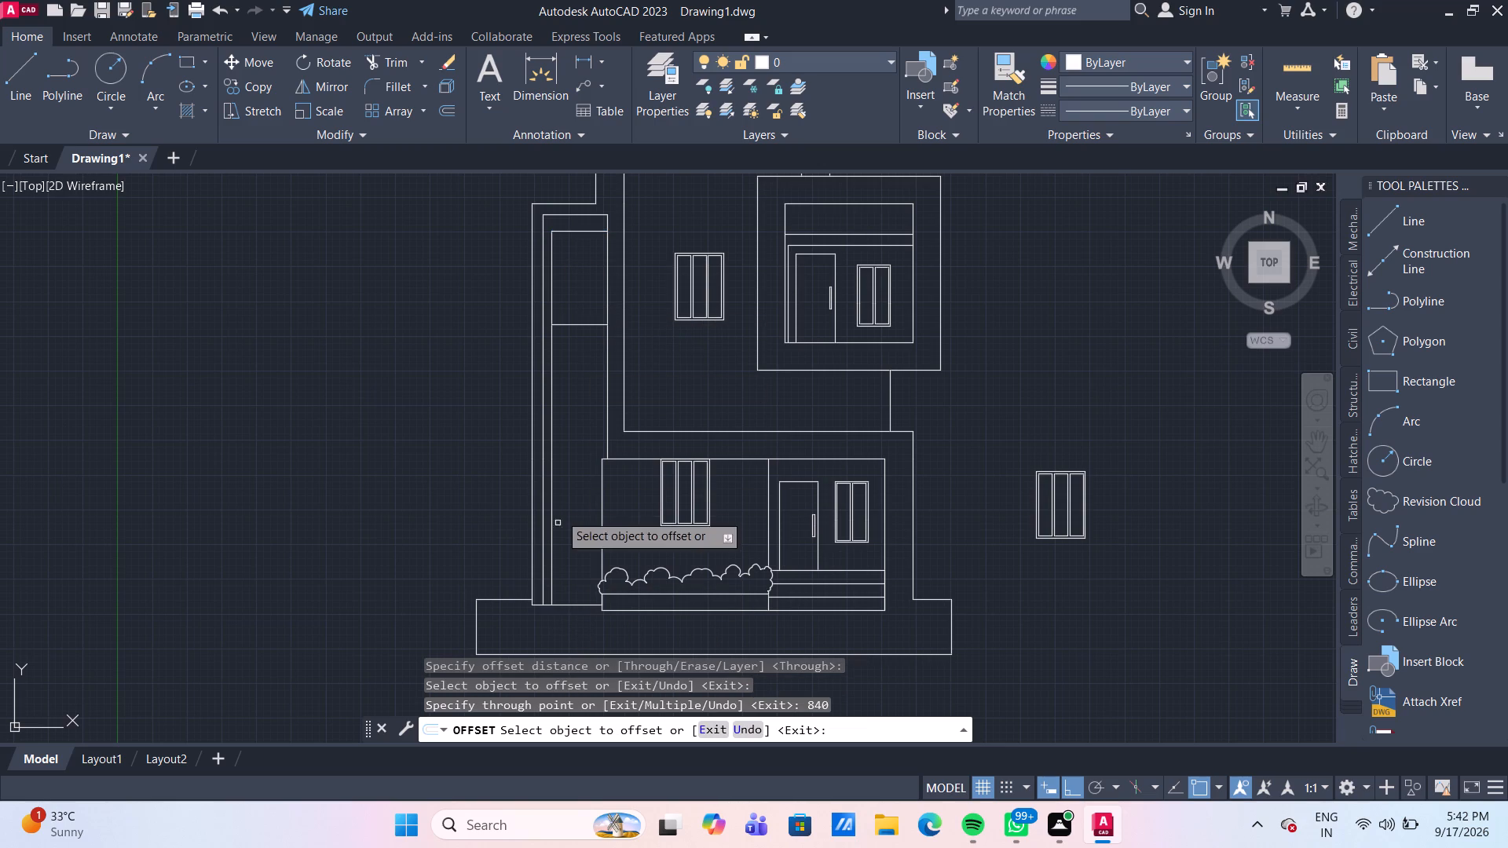
click(577, 606)
text(840)
key(Return)
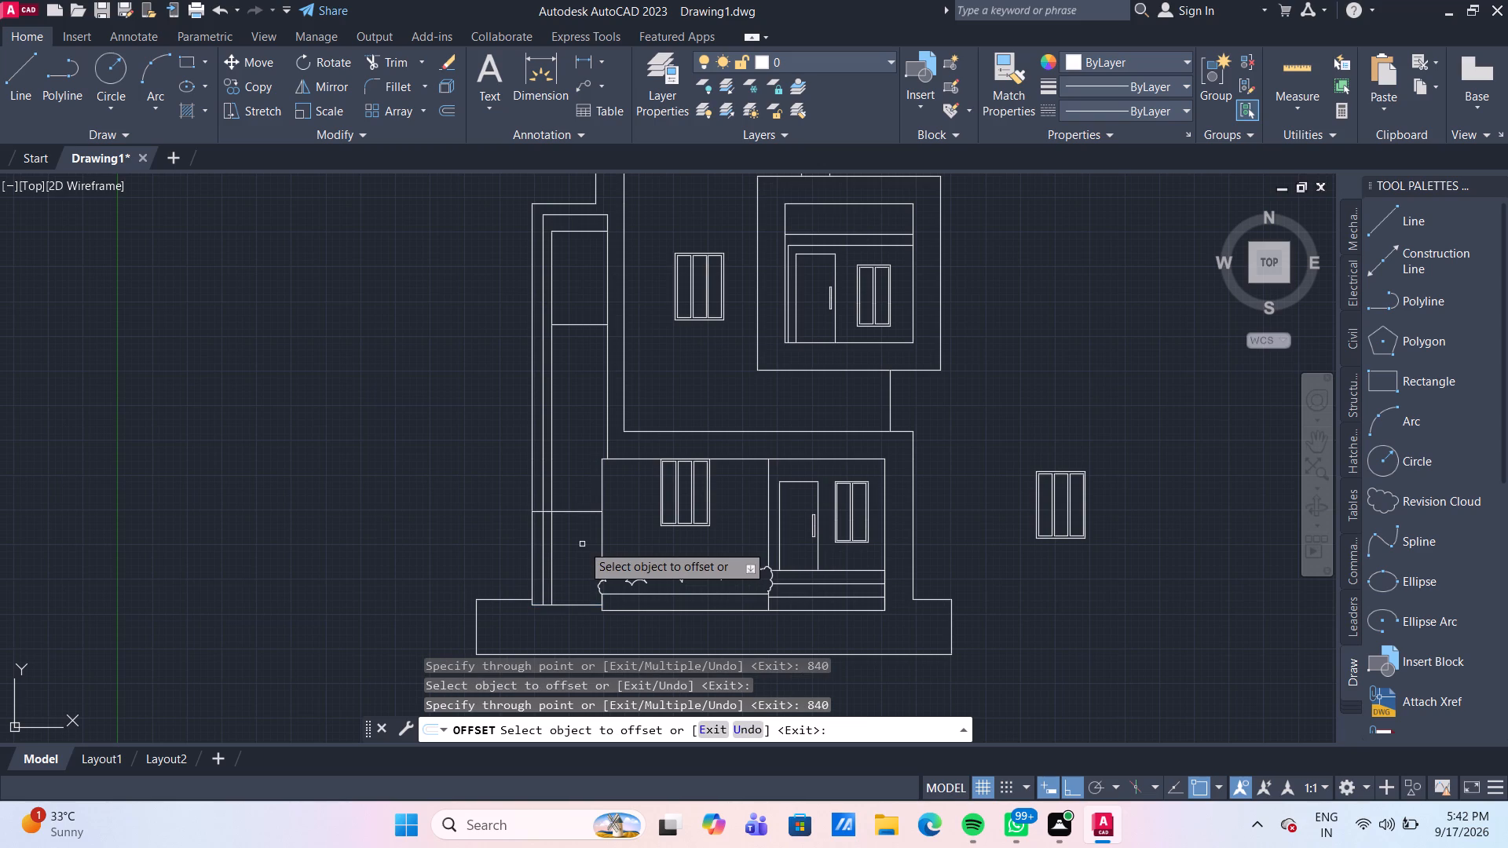
key(Escape)
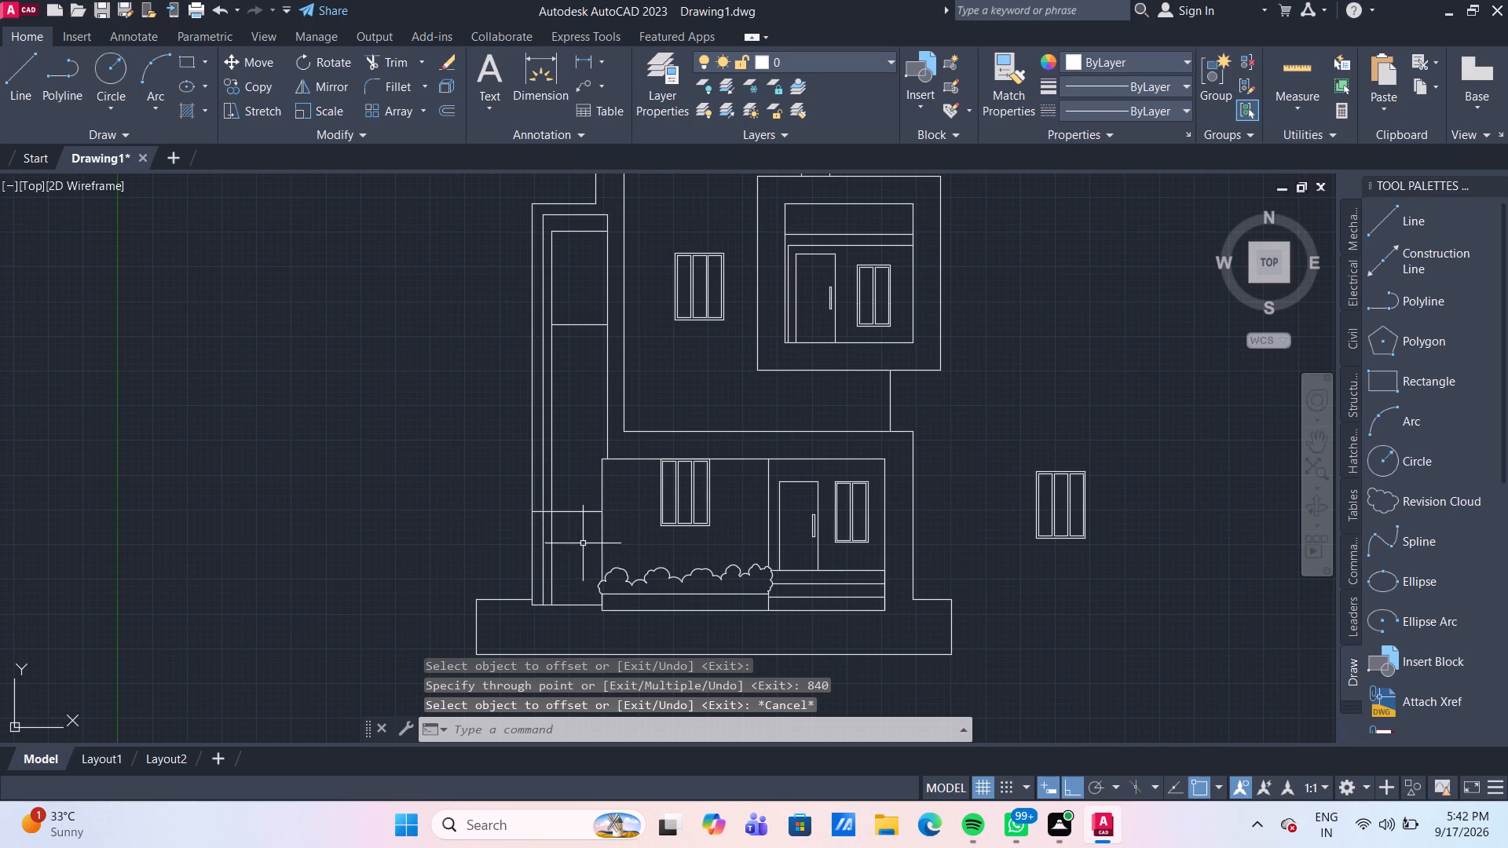
Draw a vertical line from the midpoint of the upper offset line down to the lower offset line.
click(27, 76)
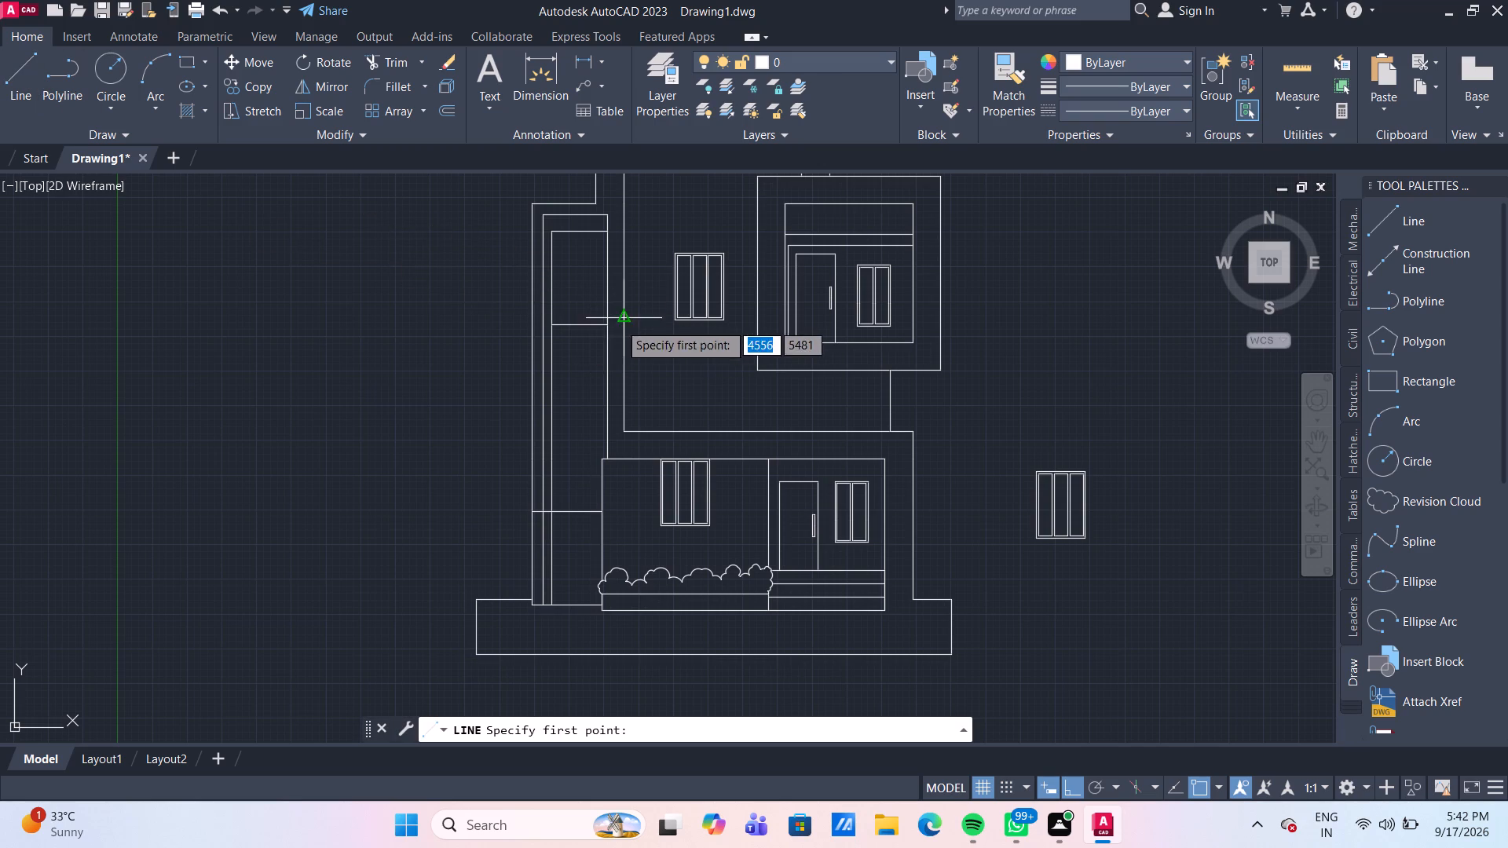
scroll(576, 343, up, 2)
click(600, 296)
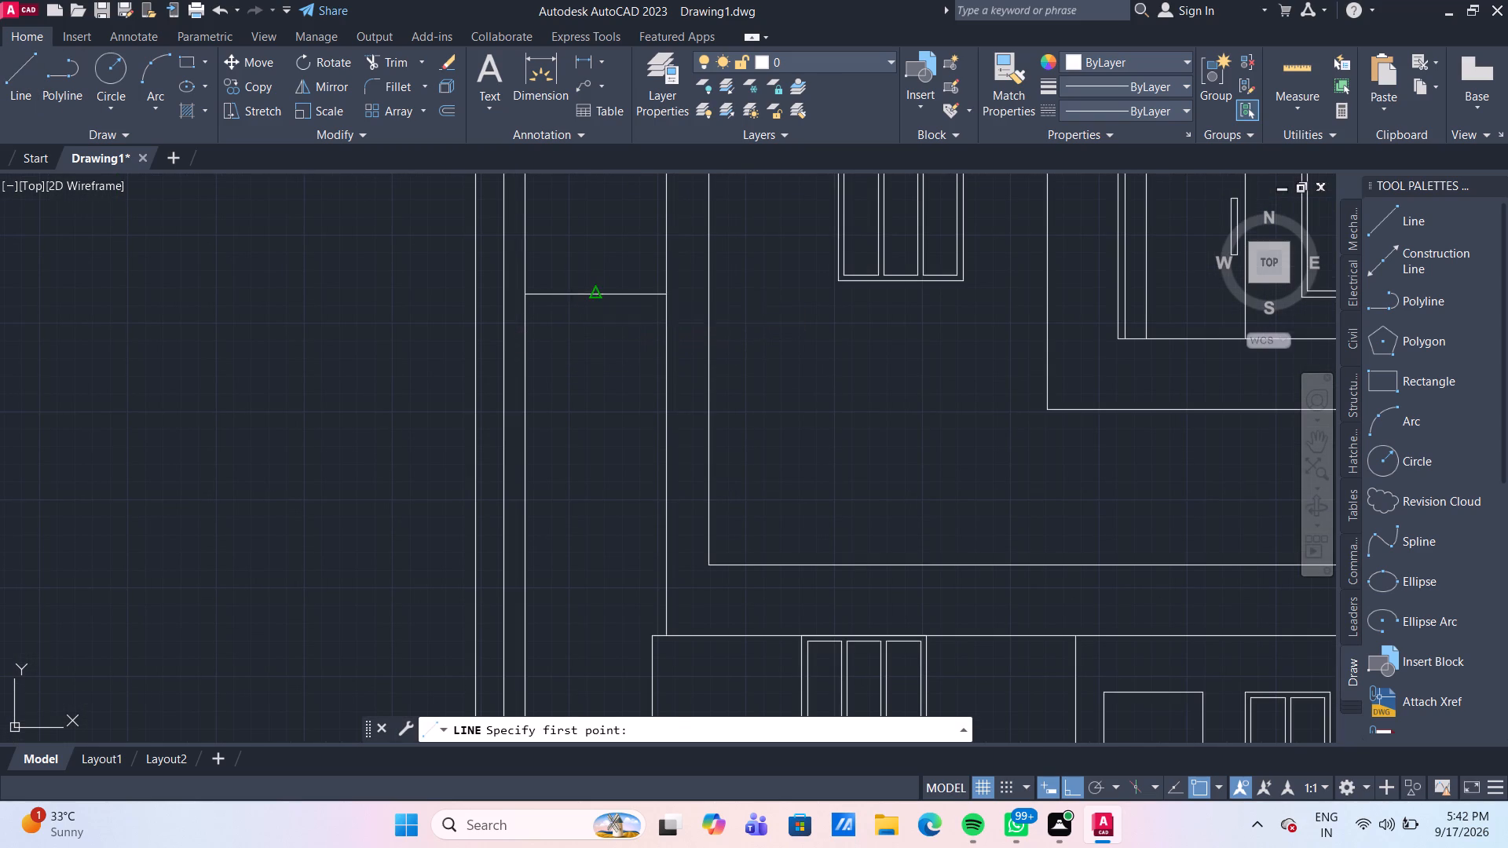
scroll(601, 367, down, 1)
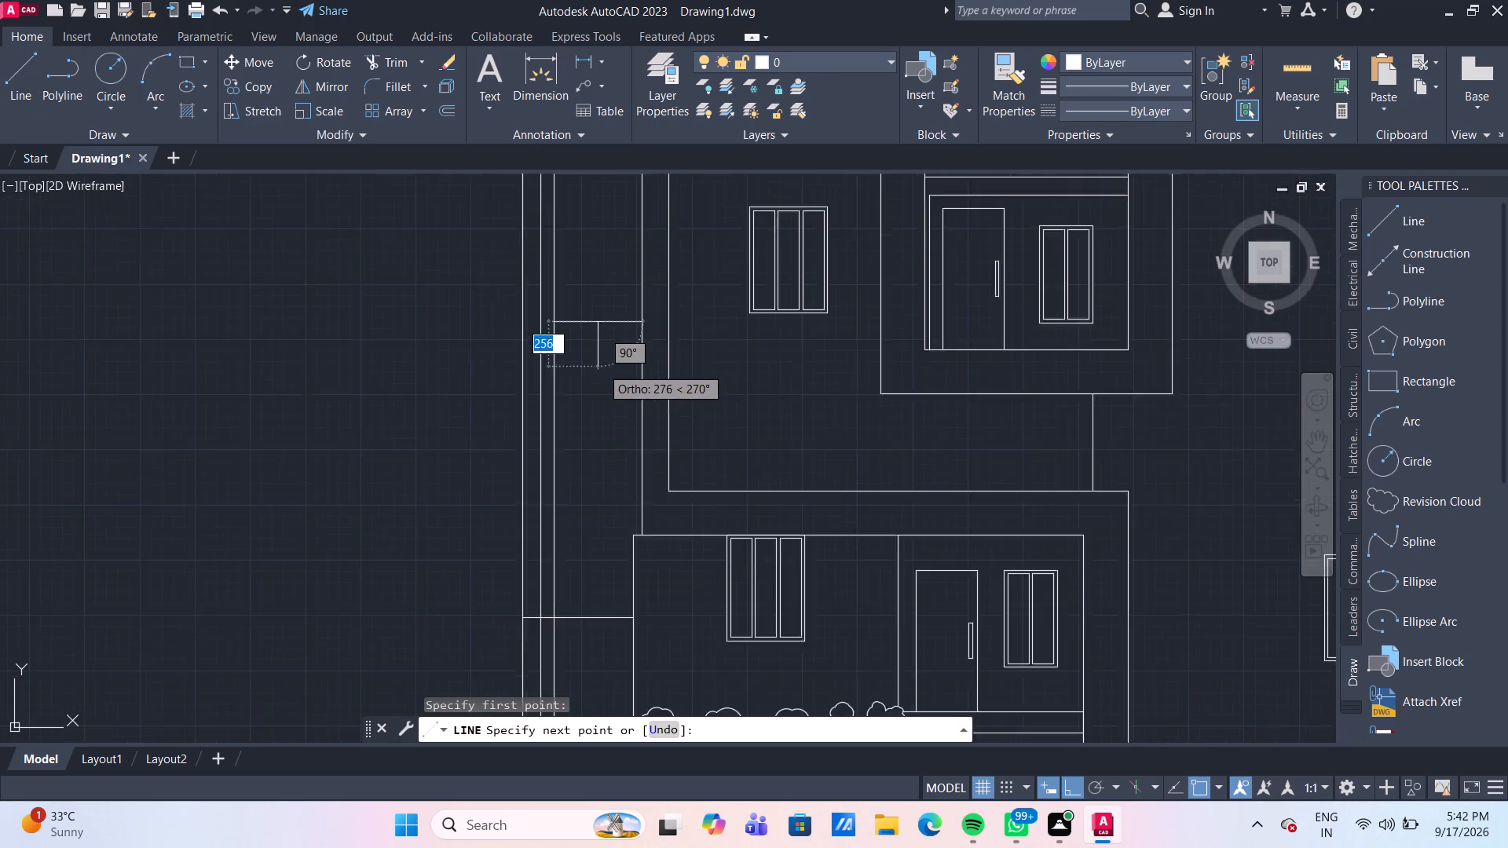
scroll(601, 367, down, 1)
middle_drag(592, 381, 585, 325)
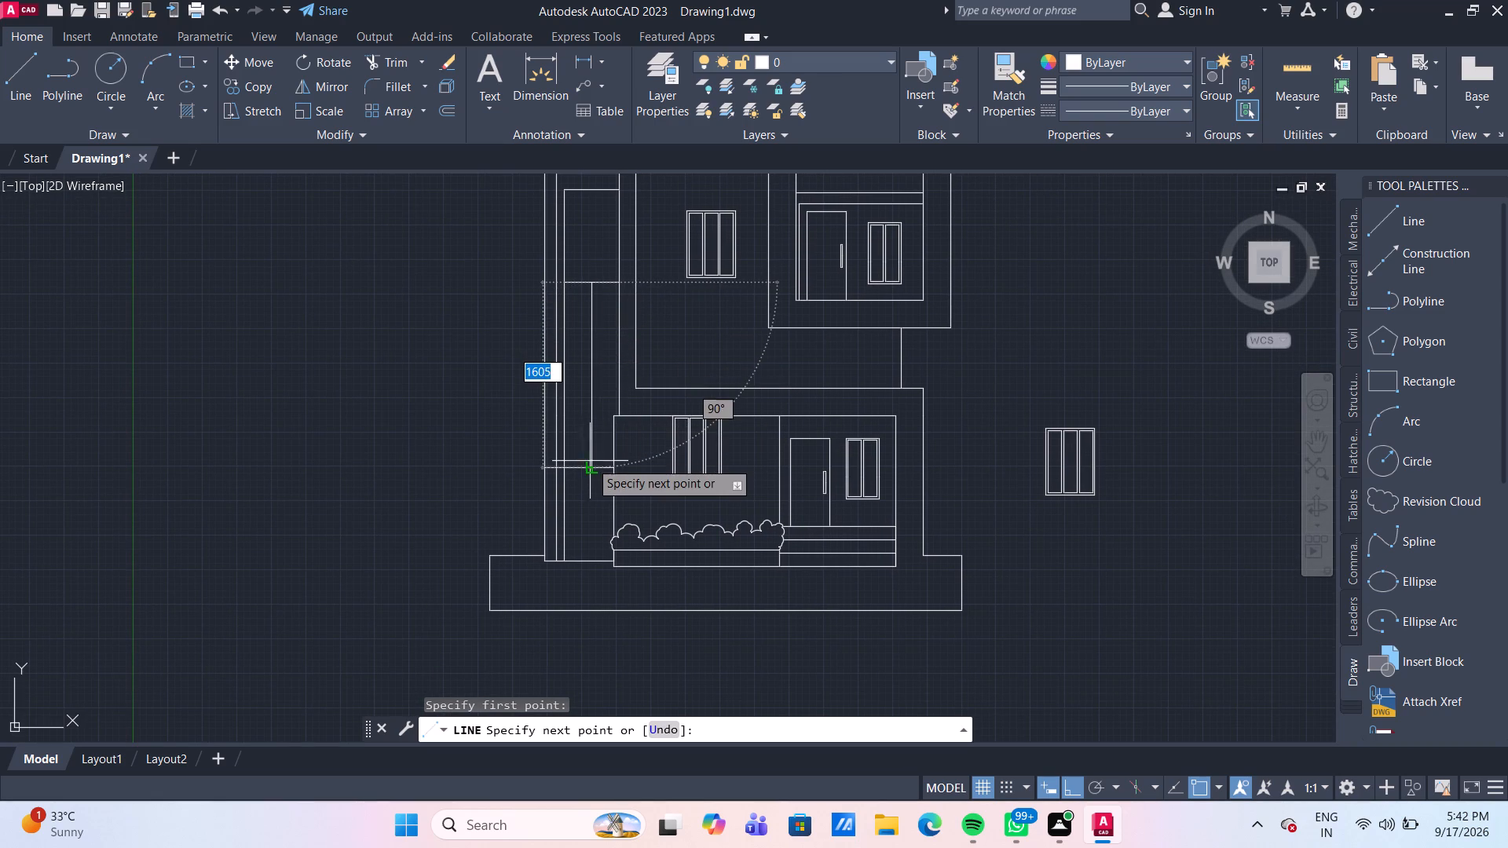
click(593, 463)
key(Escape)
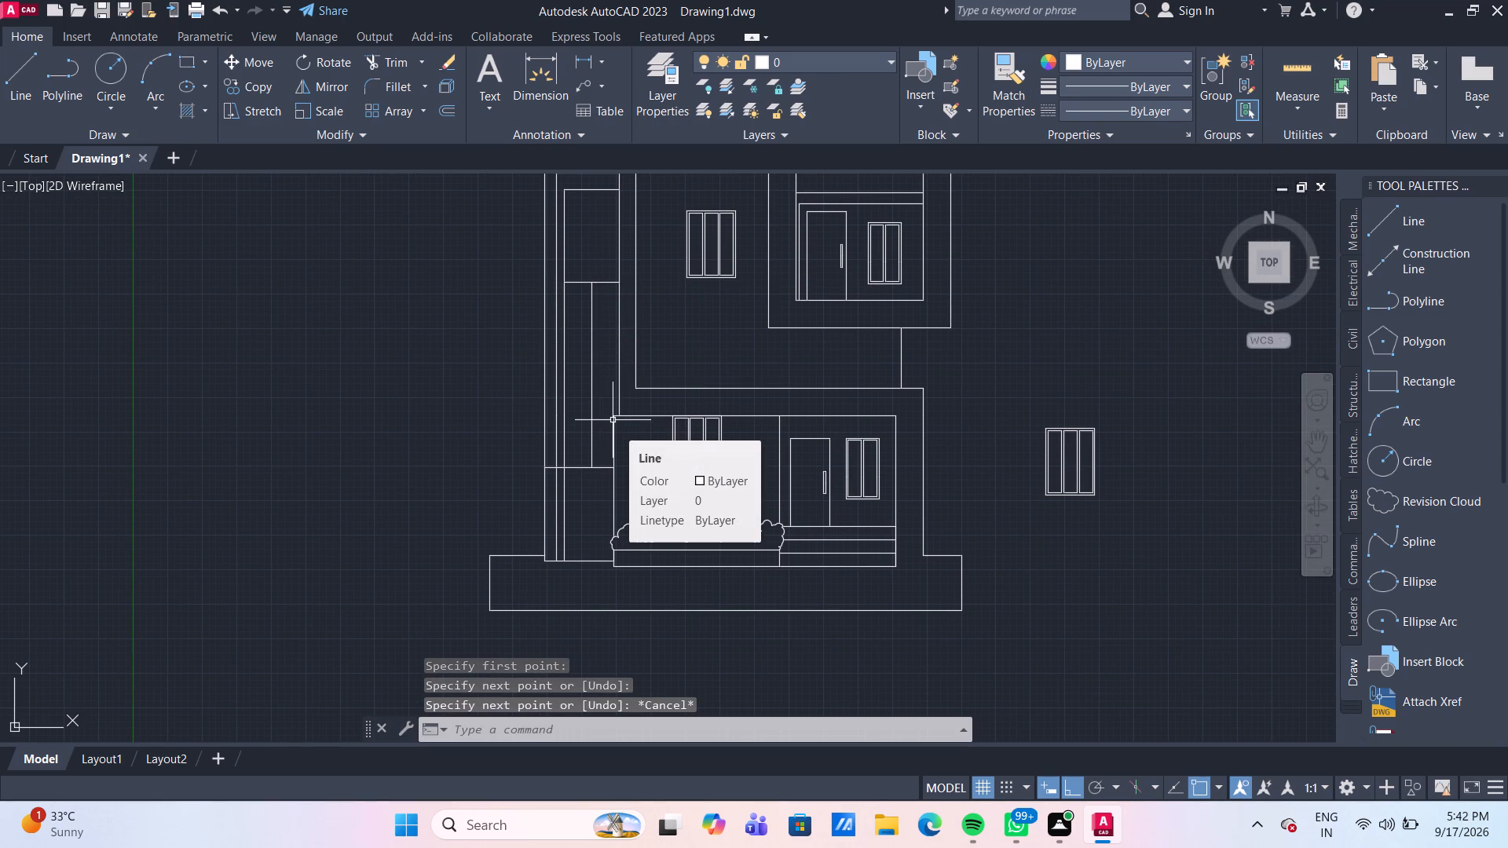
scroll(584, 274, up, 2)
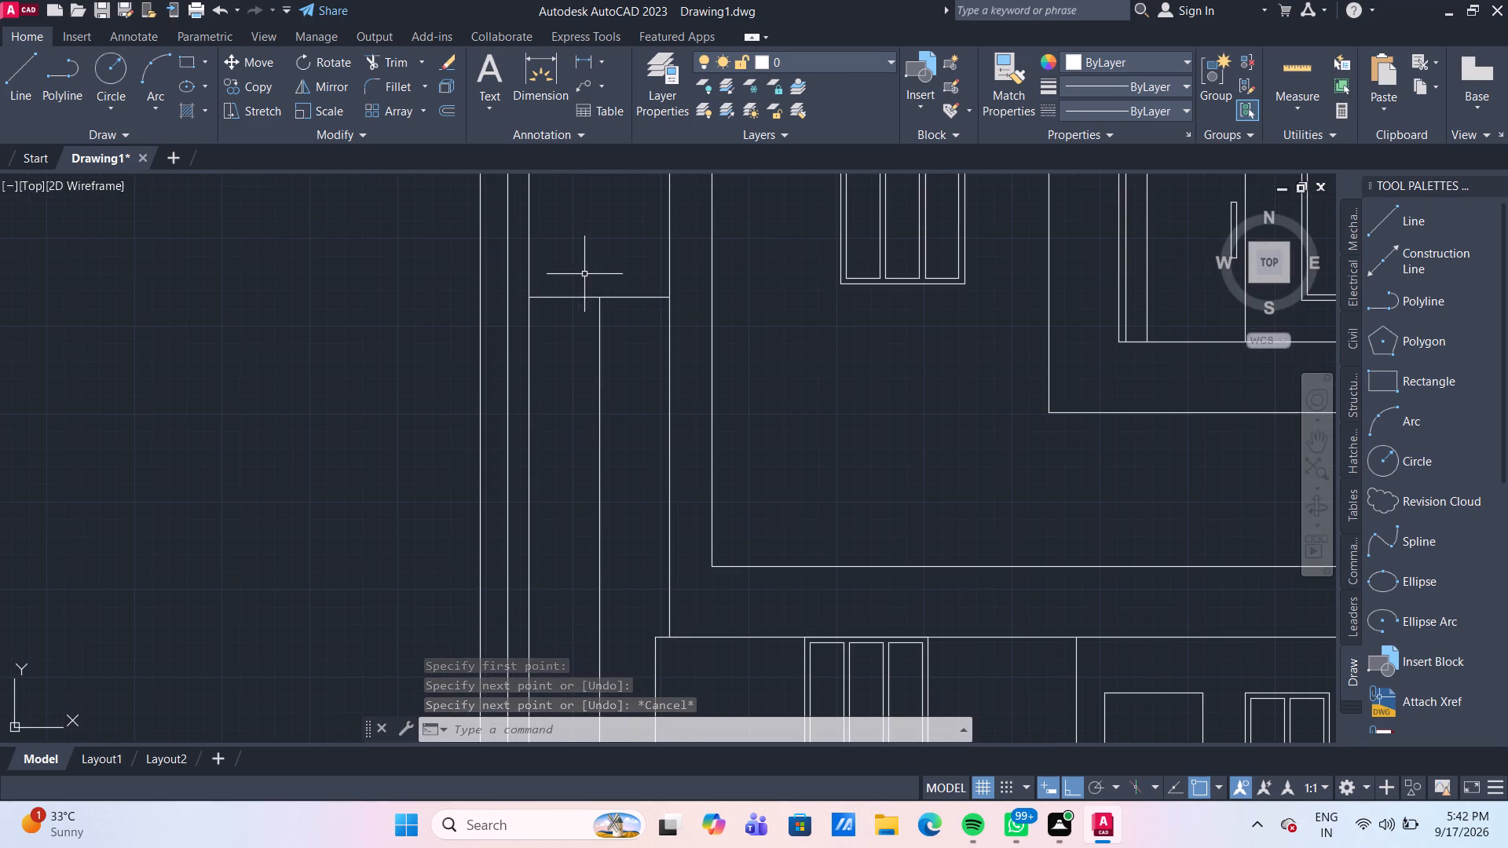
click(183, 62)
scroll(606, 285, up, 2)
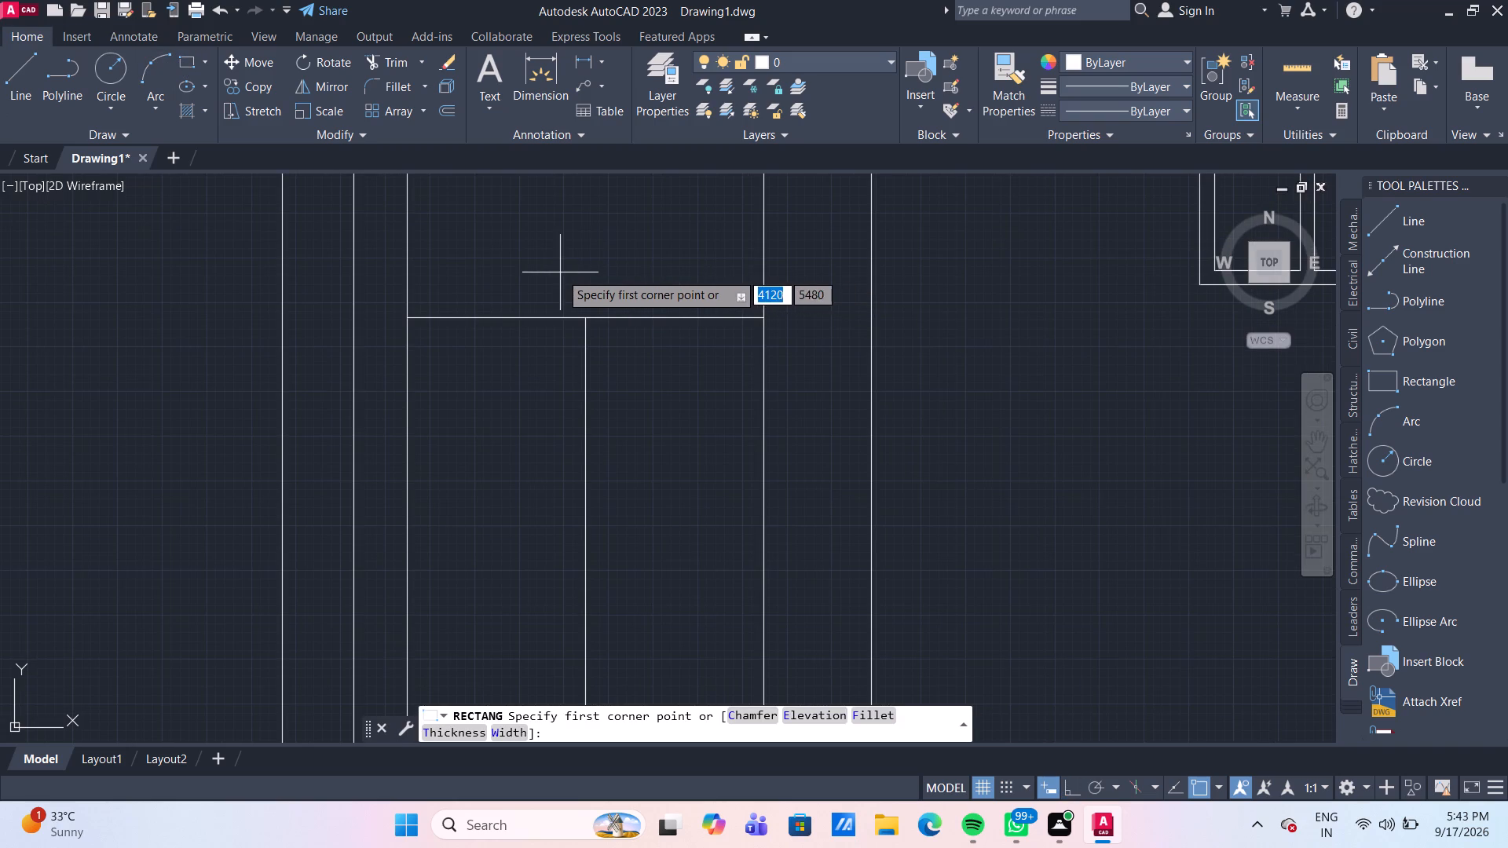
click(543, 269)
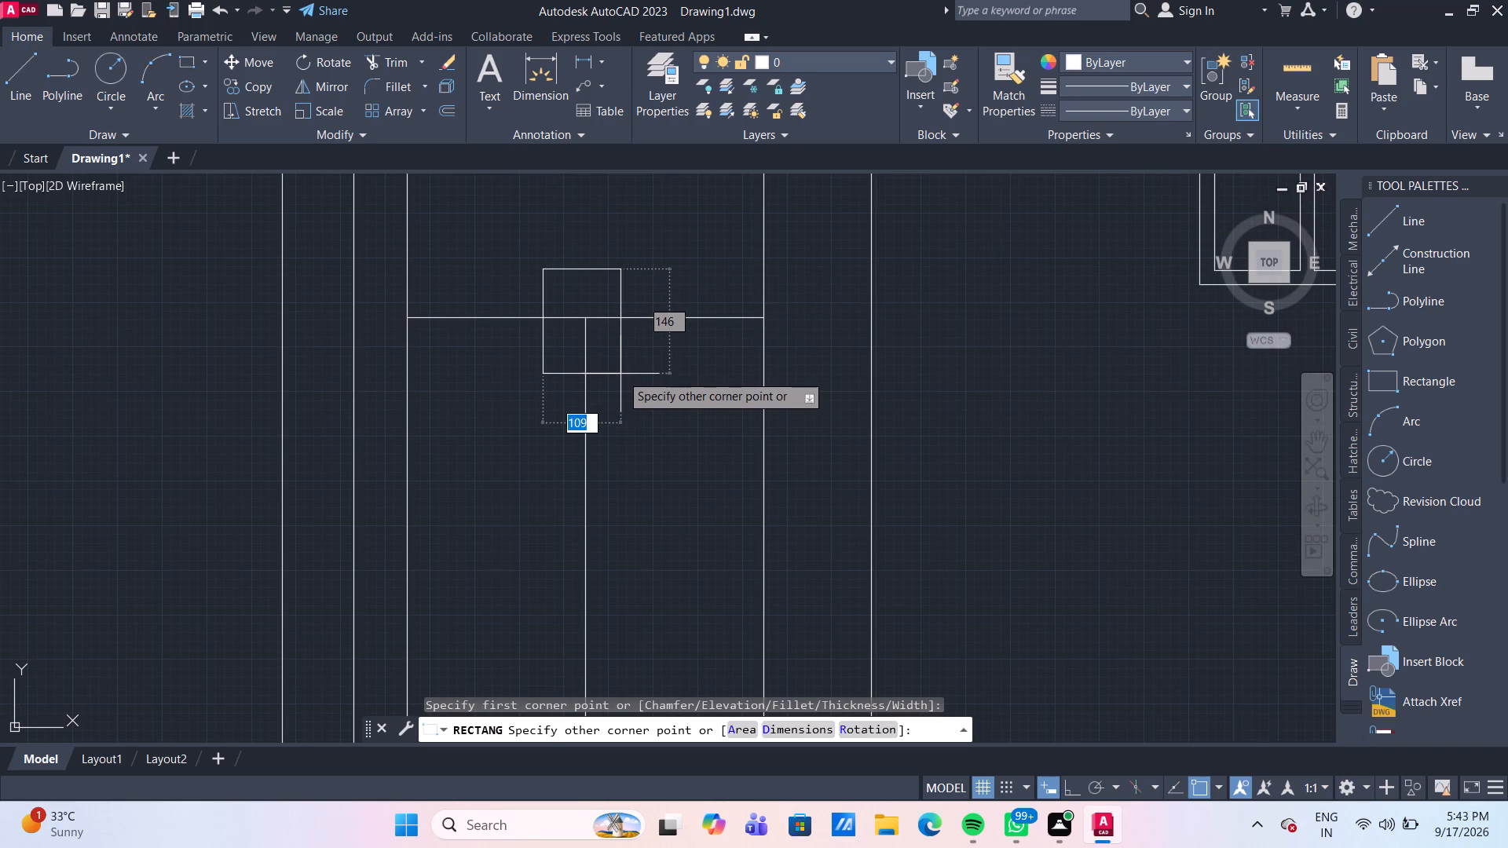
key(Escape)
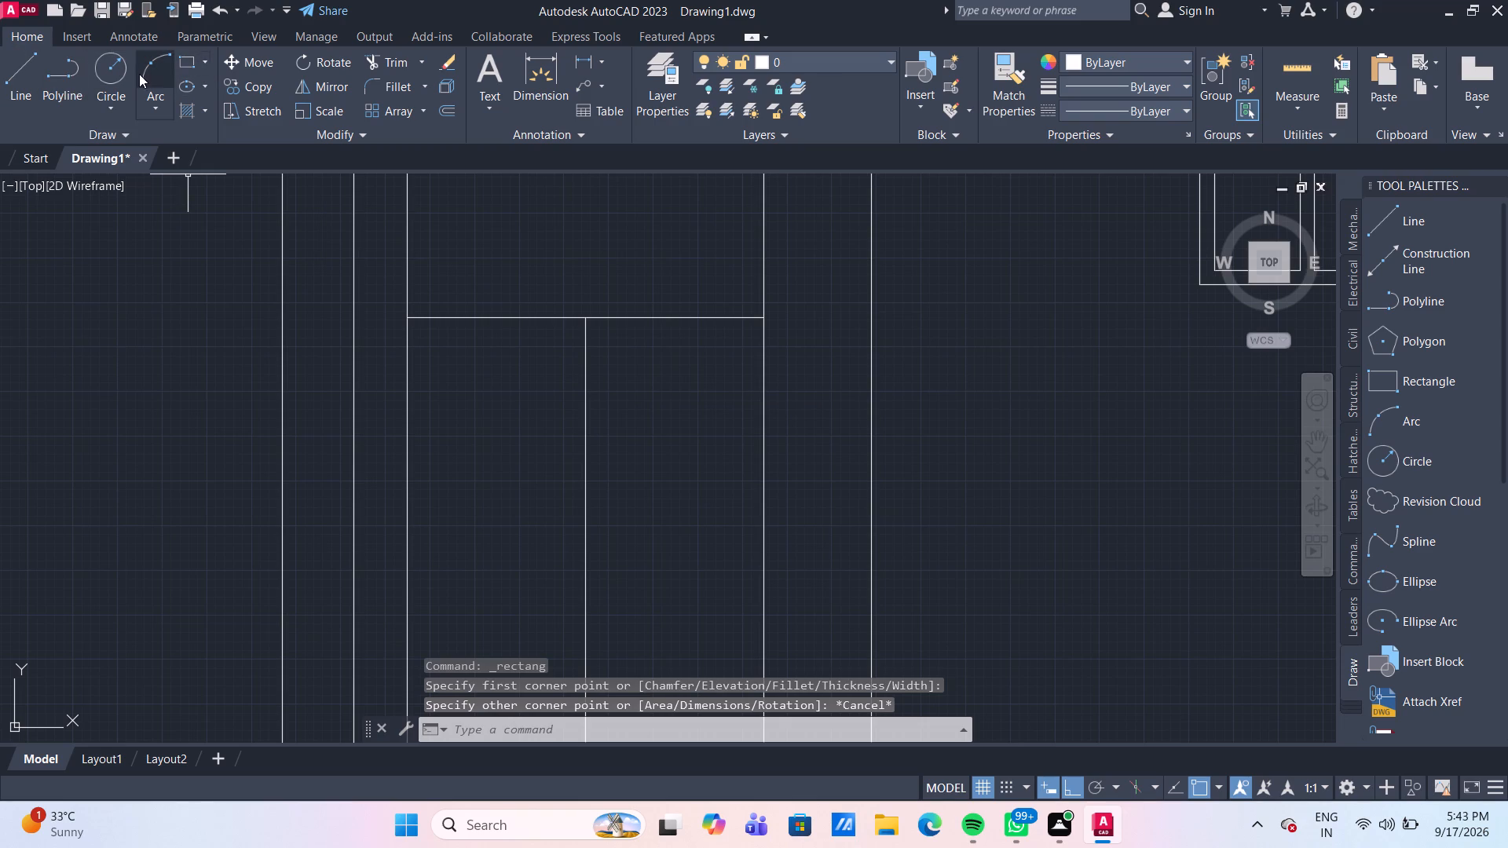
Measure the width of the tall column's inner panel at the upper offset line.
click(1275, 67)
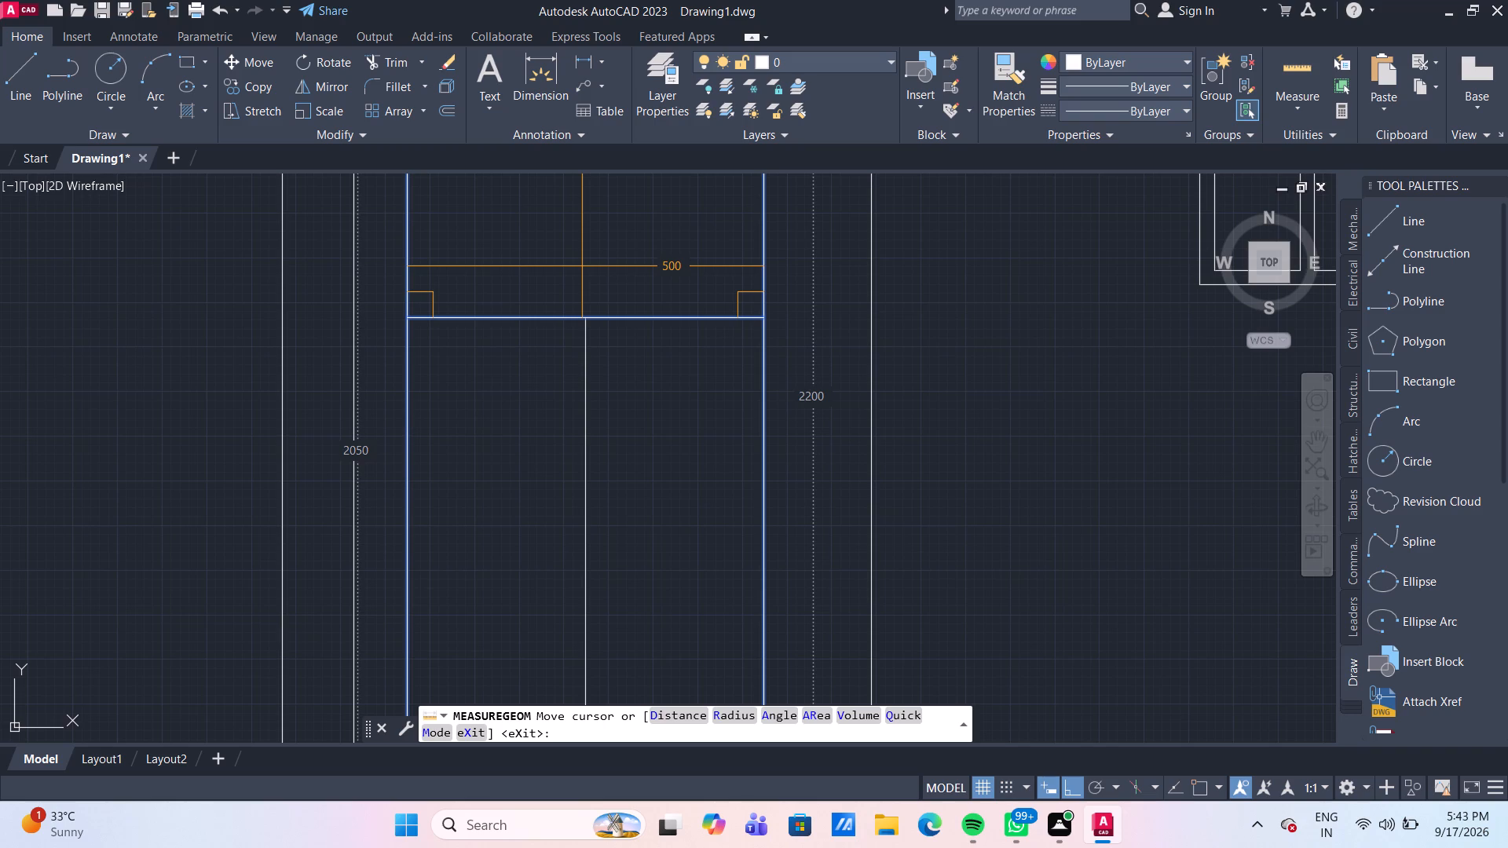
key(Escape)
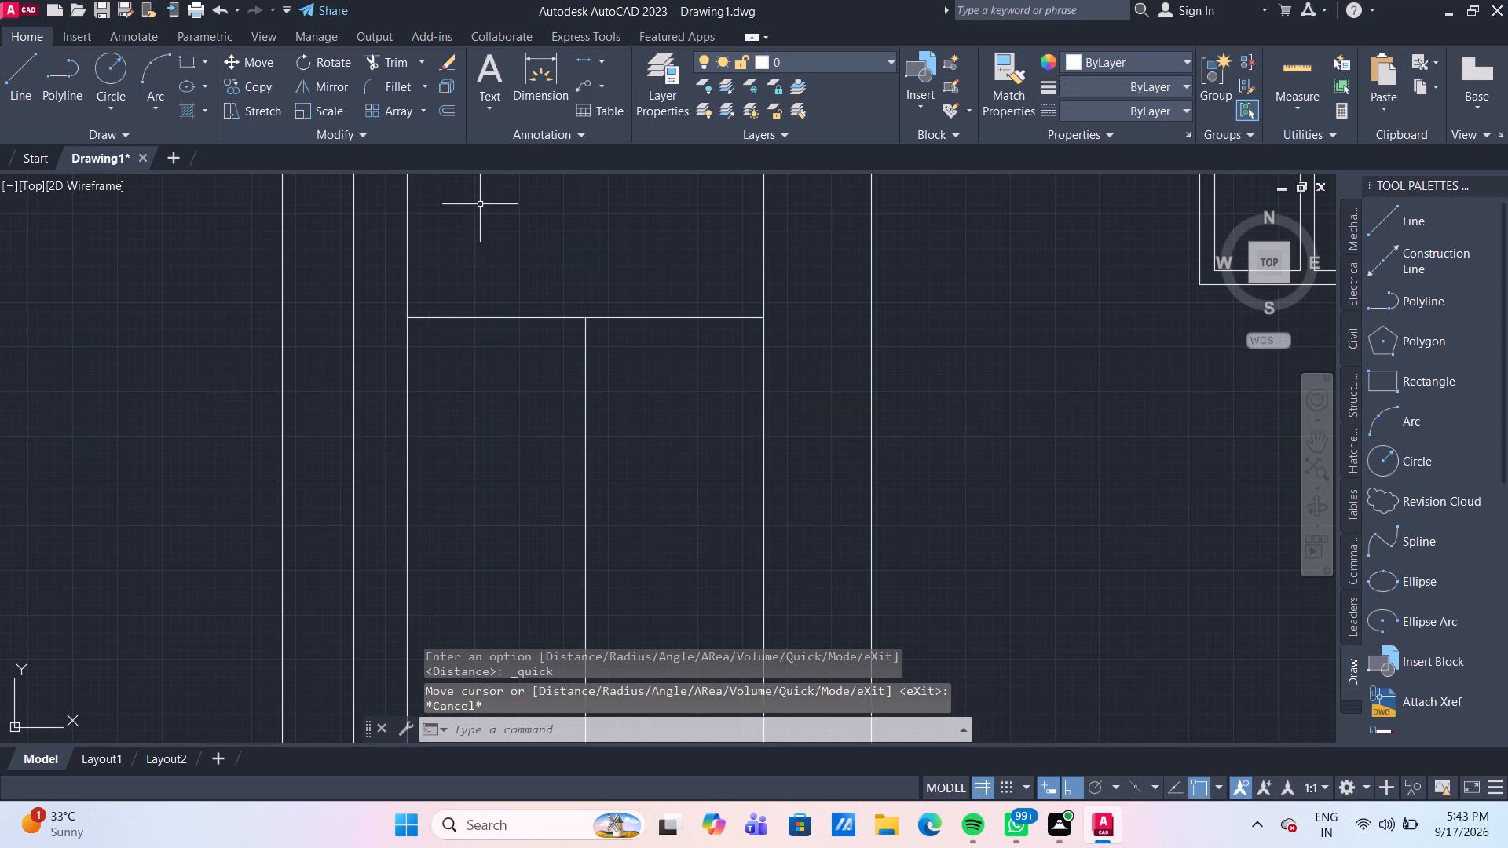
Draw a 100 by 200 rectangle in the empty space beside the building, outside the tall column.
click(190, 60)
scroll(112, 277, down, 3)
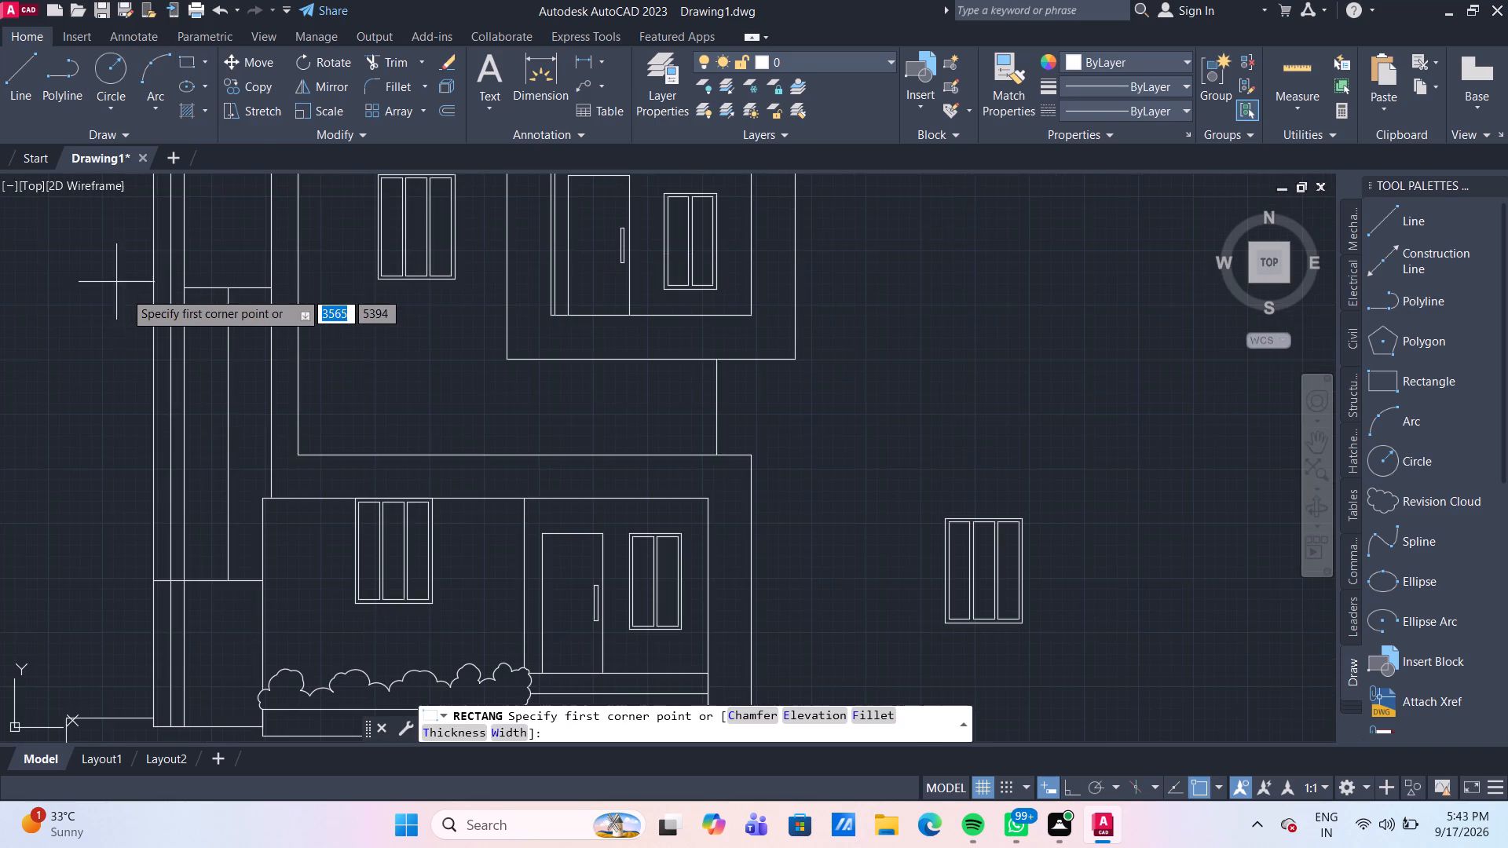
middle_drag(100, 289, 482, 286)
scroll(351, 268, up, 2)
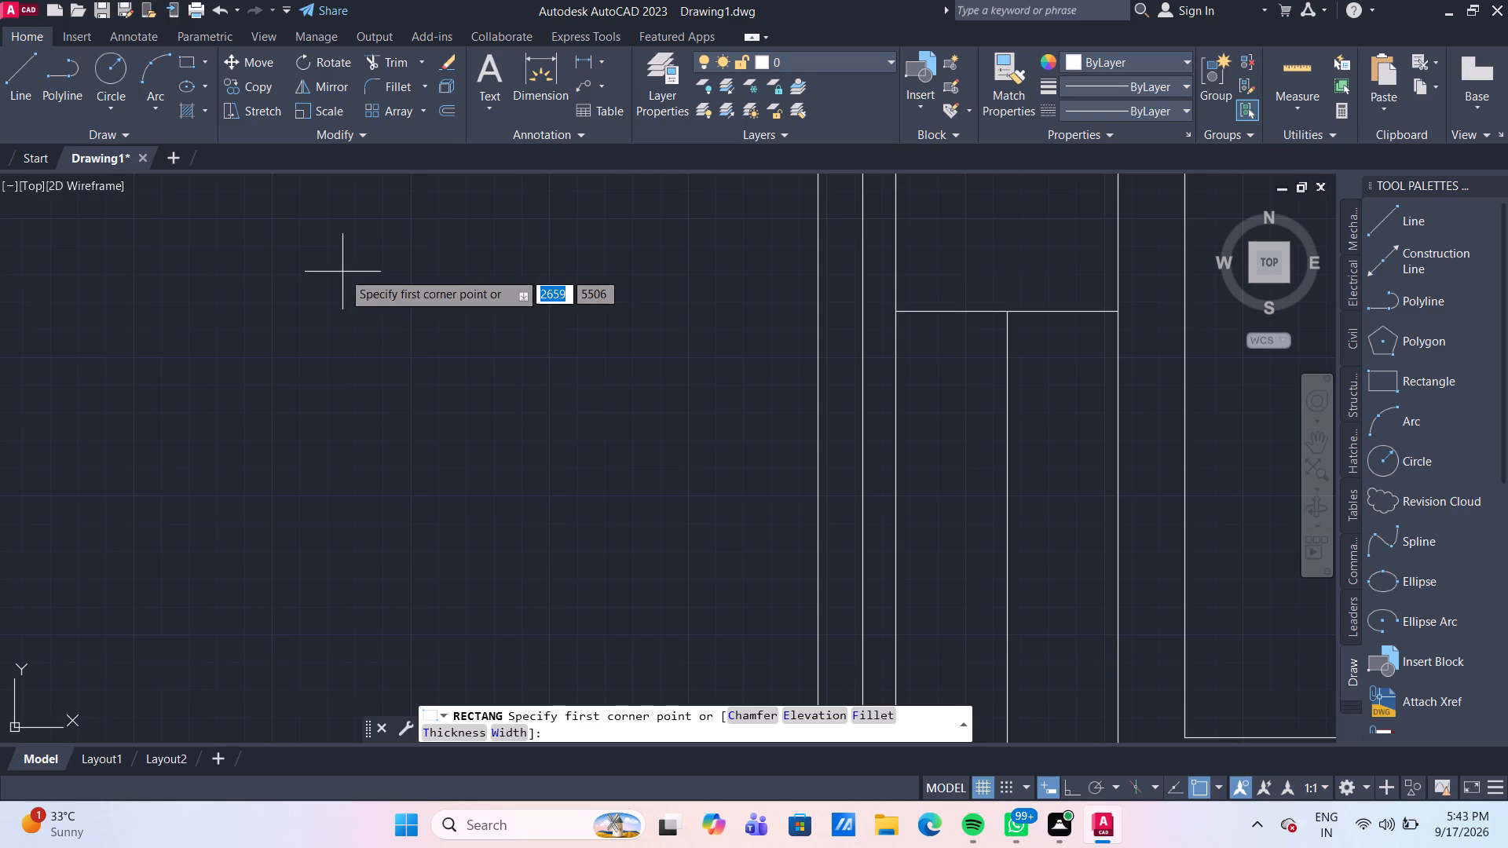
click(342, 272)
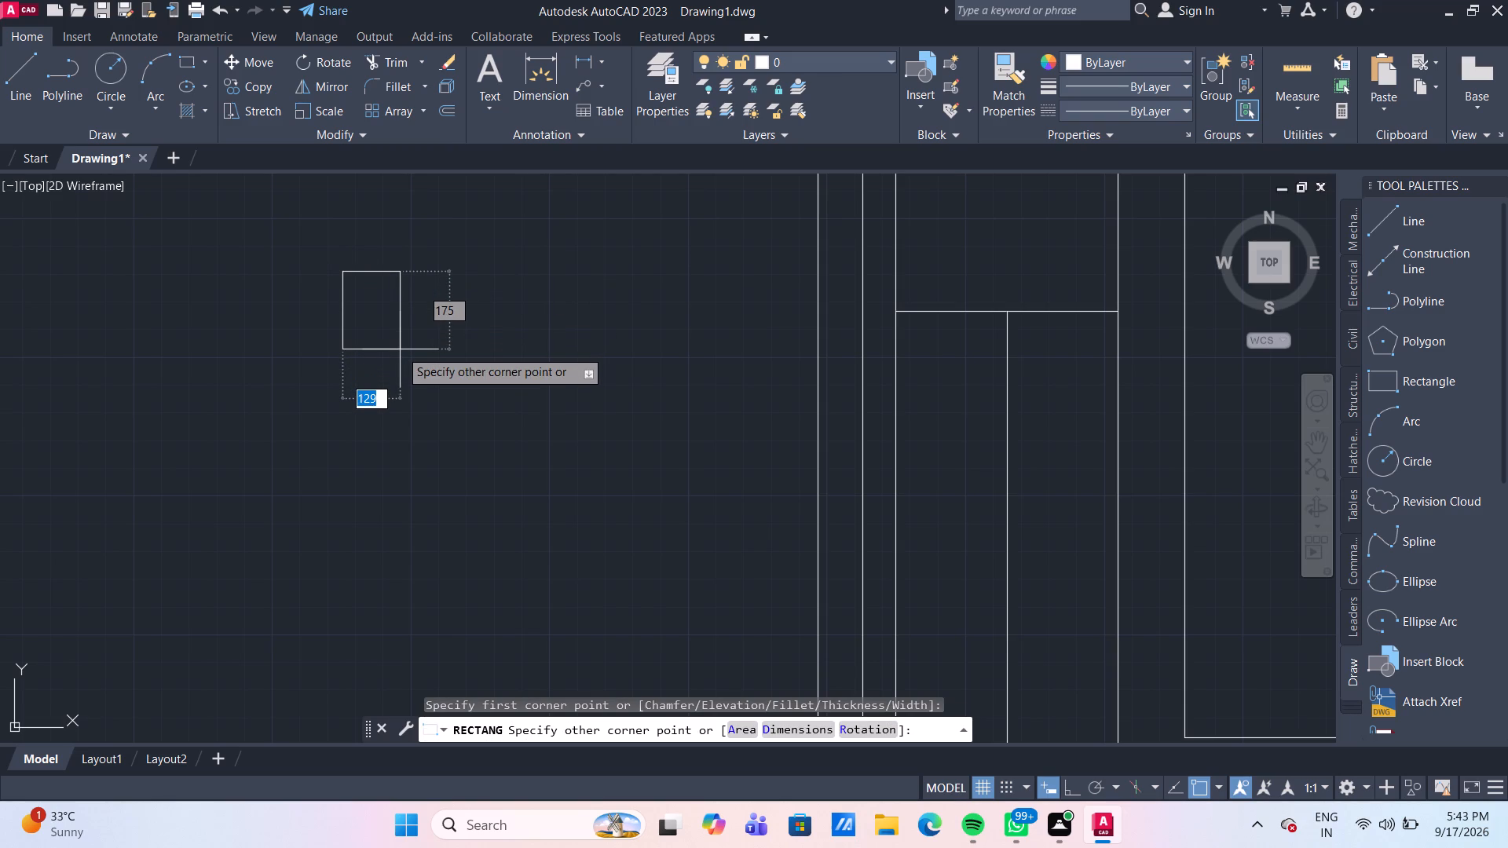
text(100)
key(Tab)
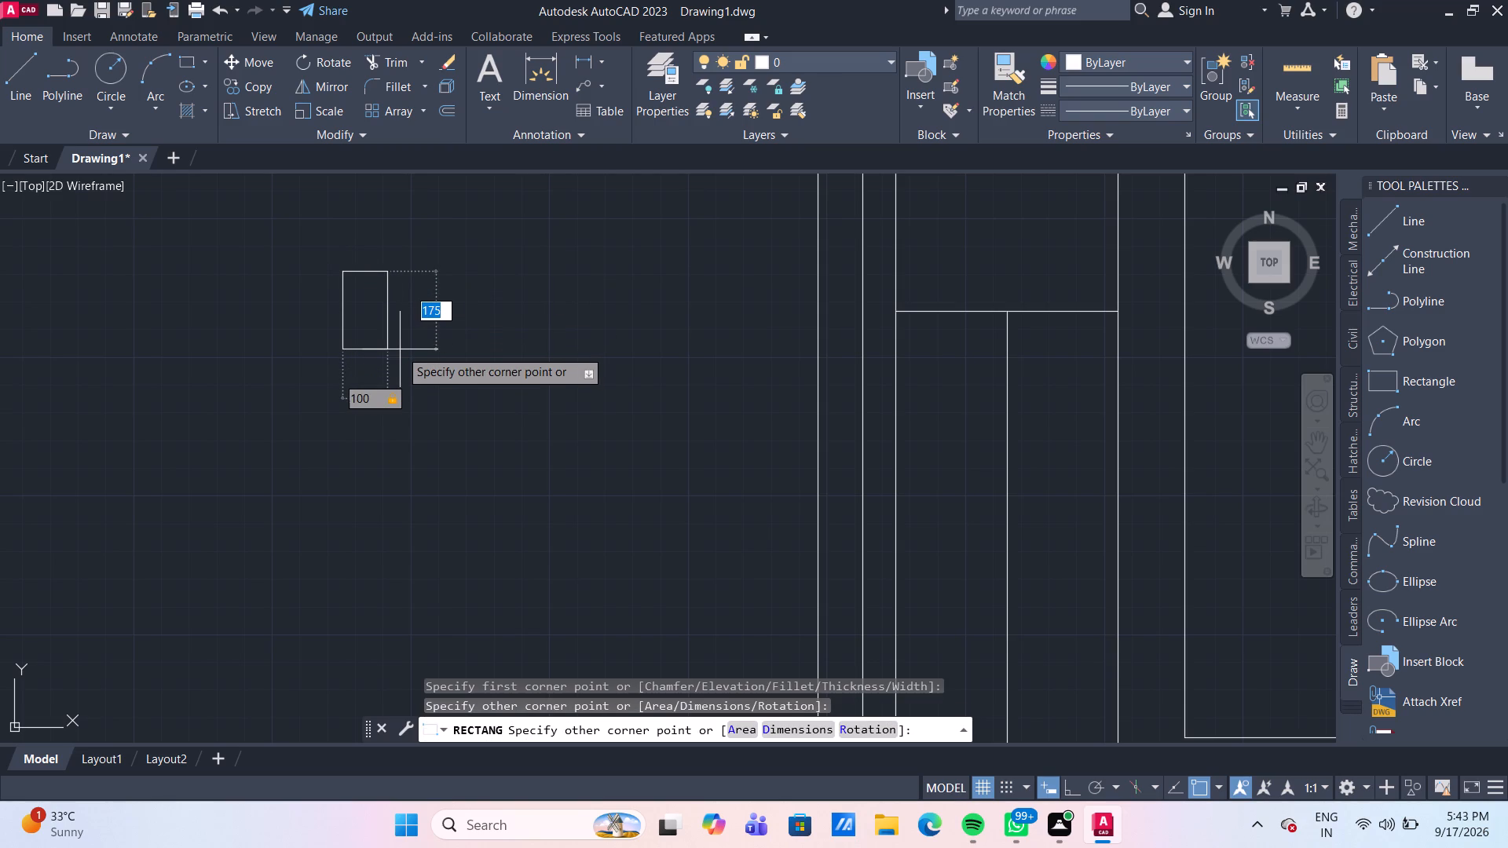
text(200)
key(Return)
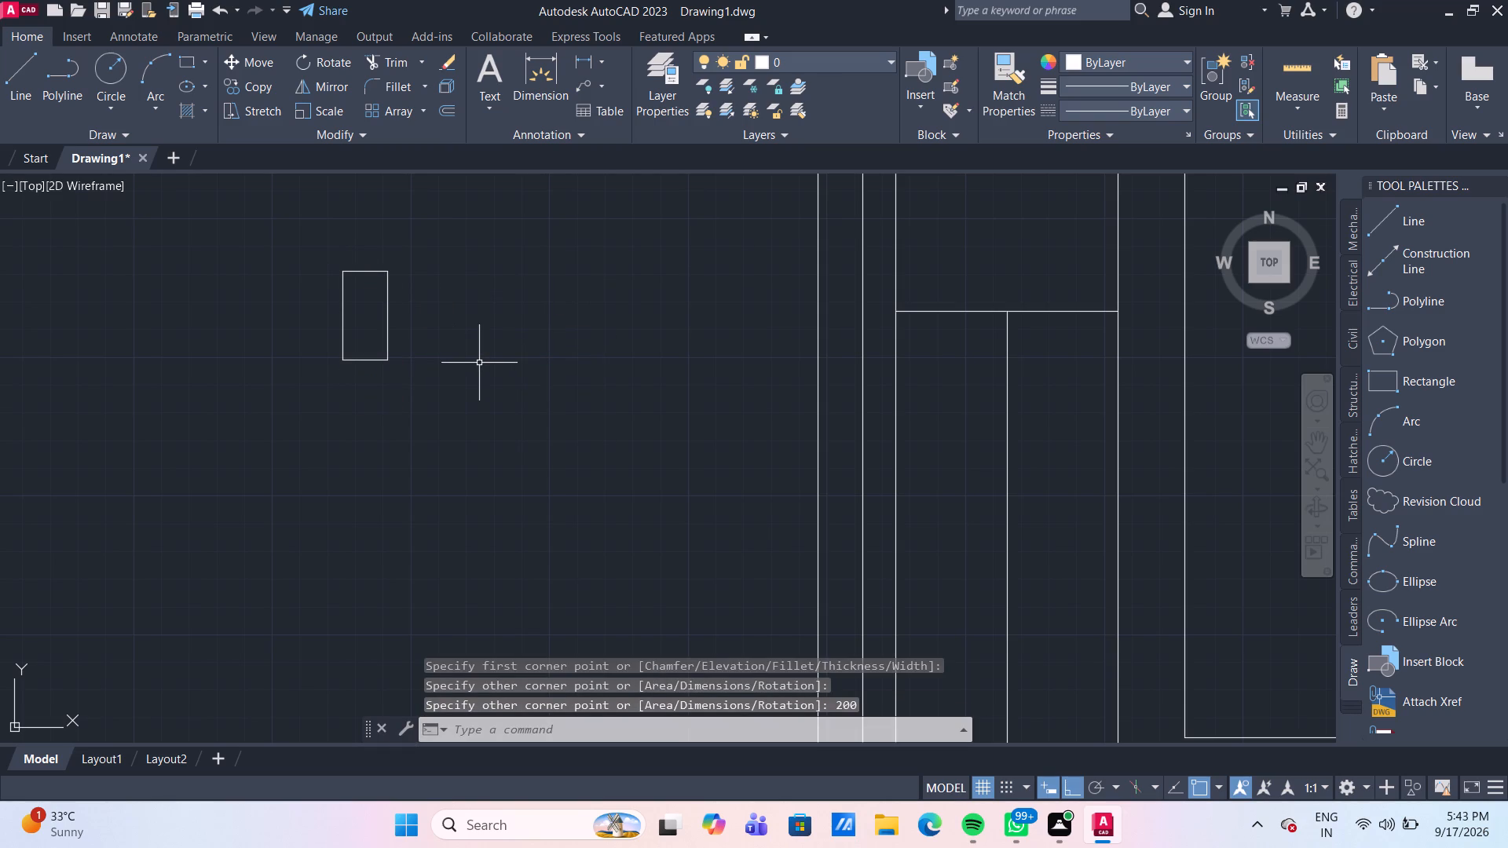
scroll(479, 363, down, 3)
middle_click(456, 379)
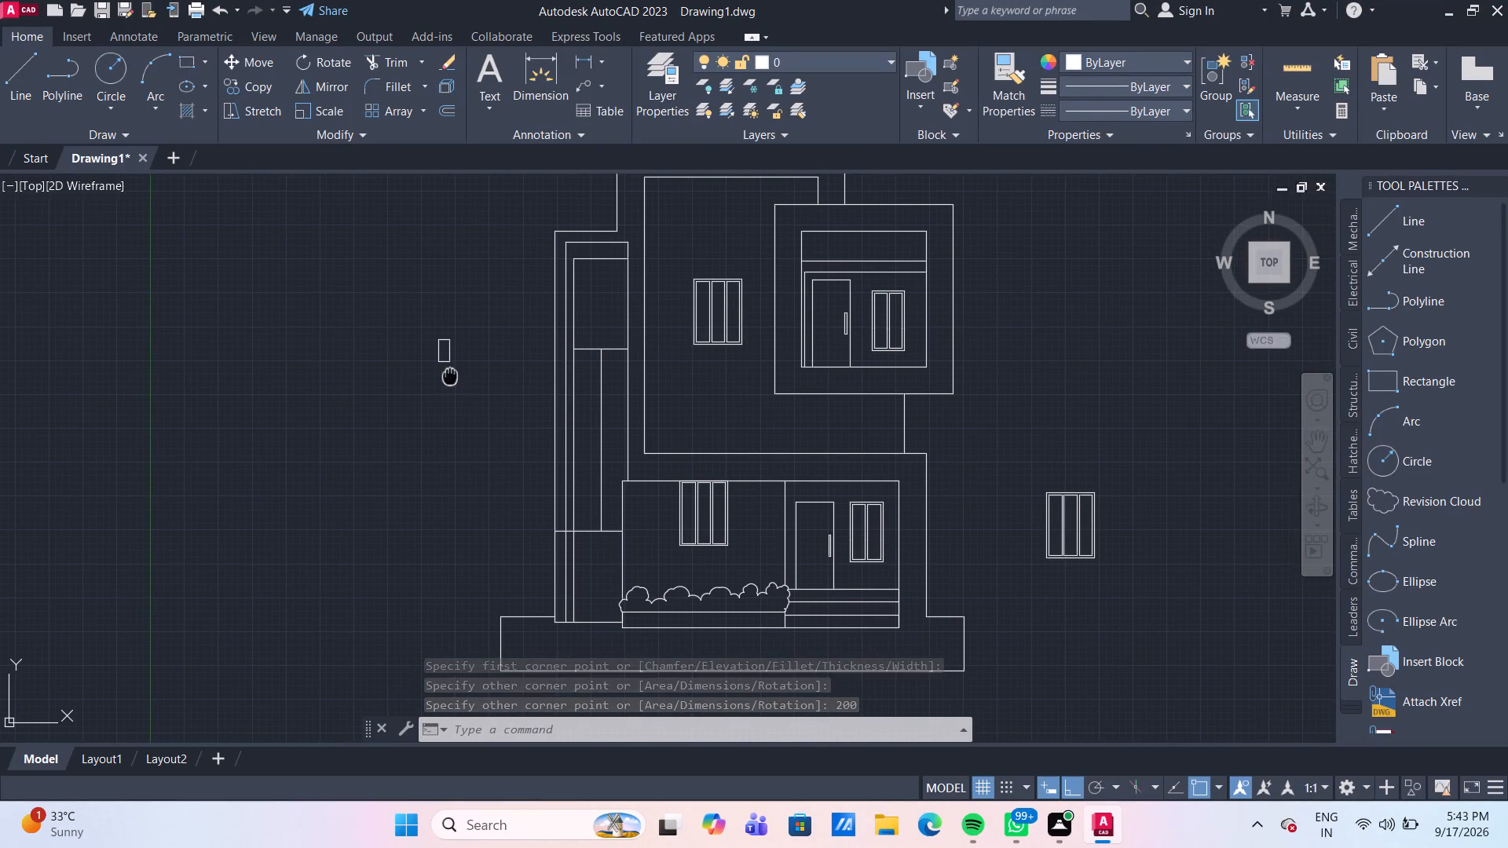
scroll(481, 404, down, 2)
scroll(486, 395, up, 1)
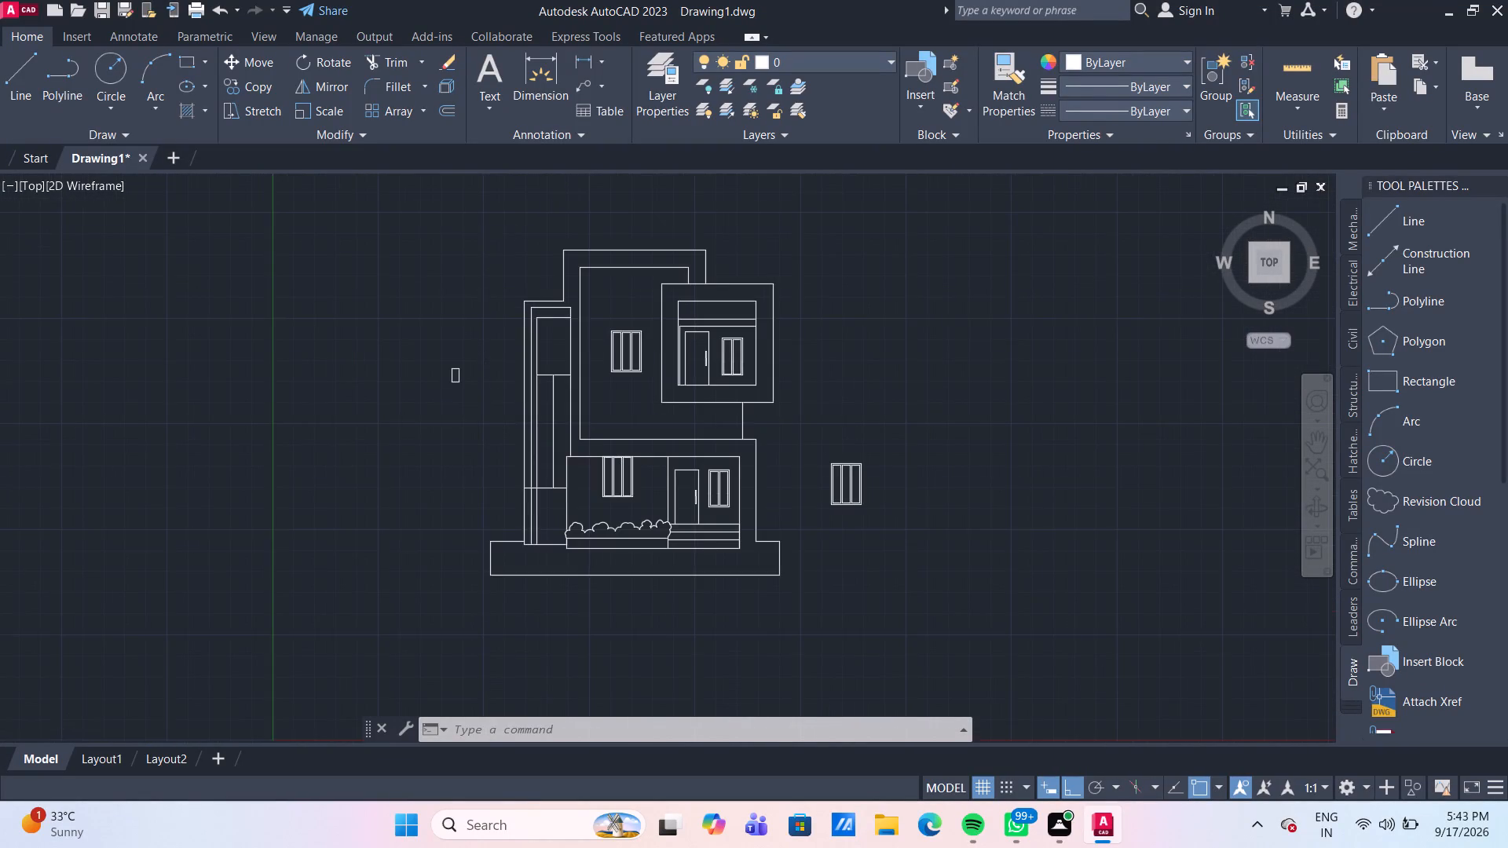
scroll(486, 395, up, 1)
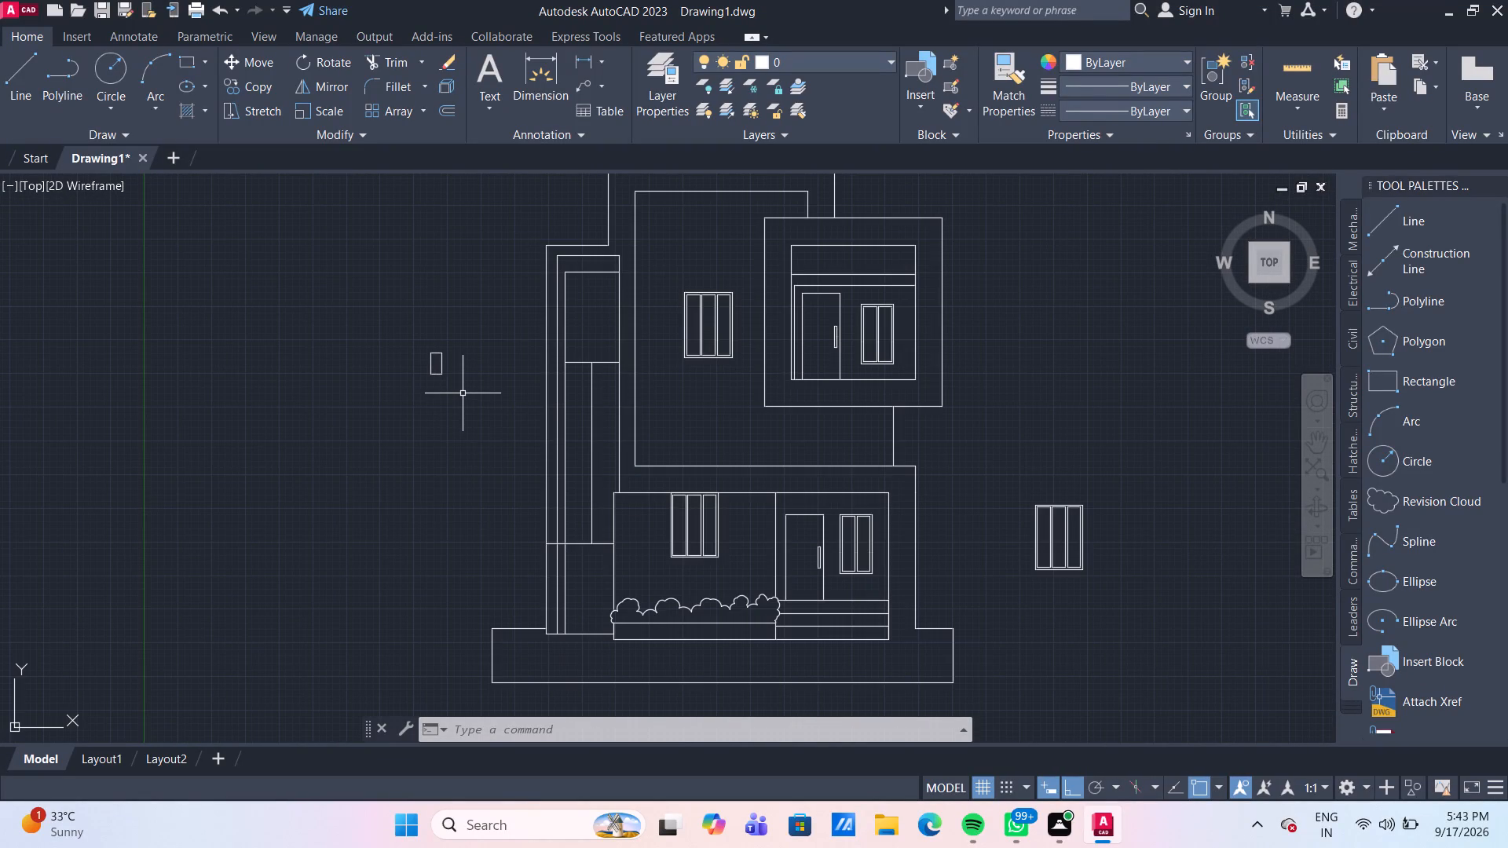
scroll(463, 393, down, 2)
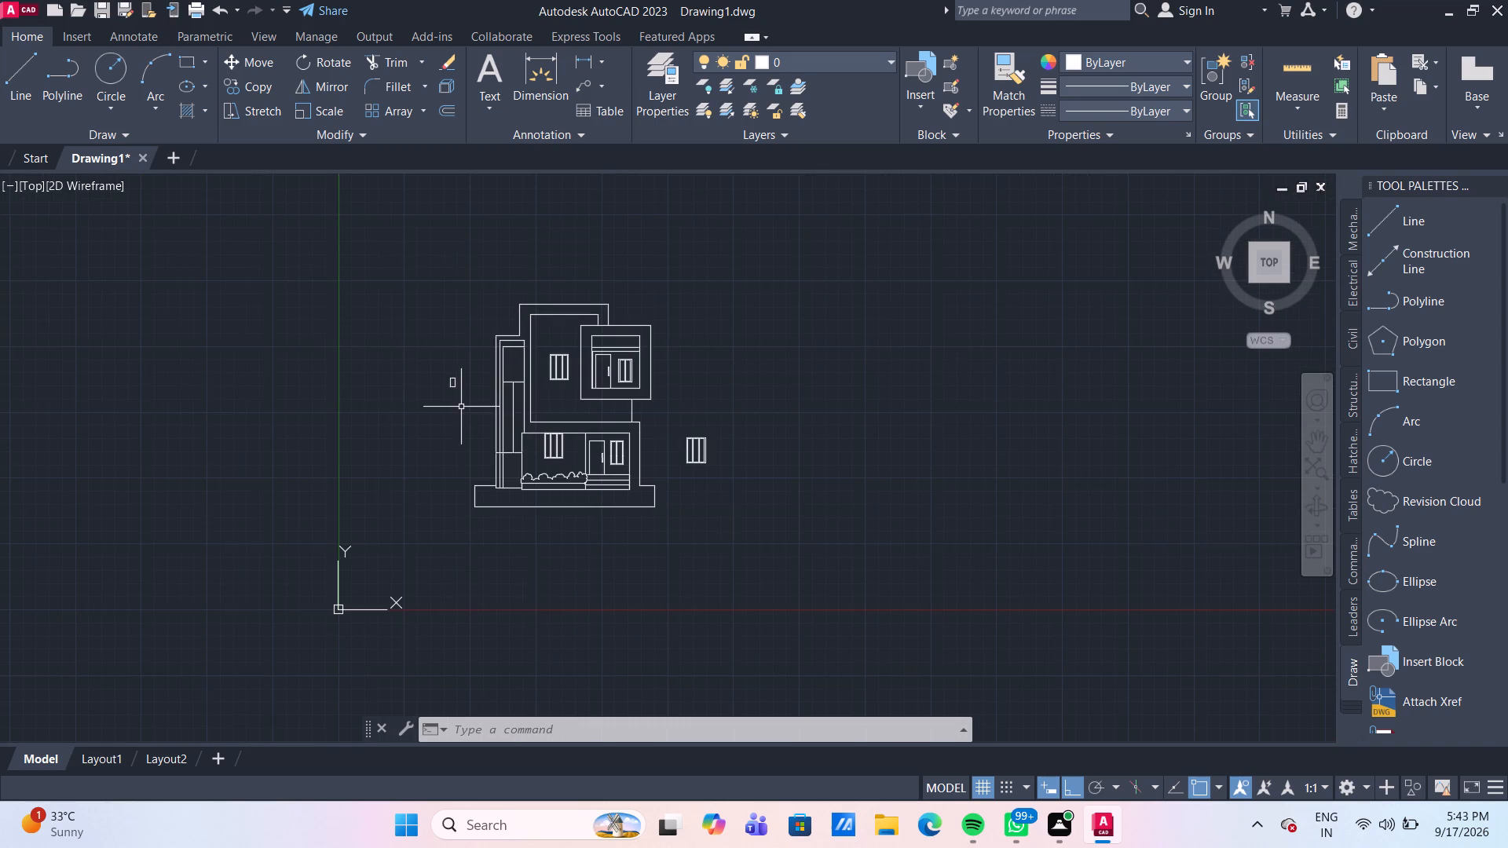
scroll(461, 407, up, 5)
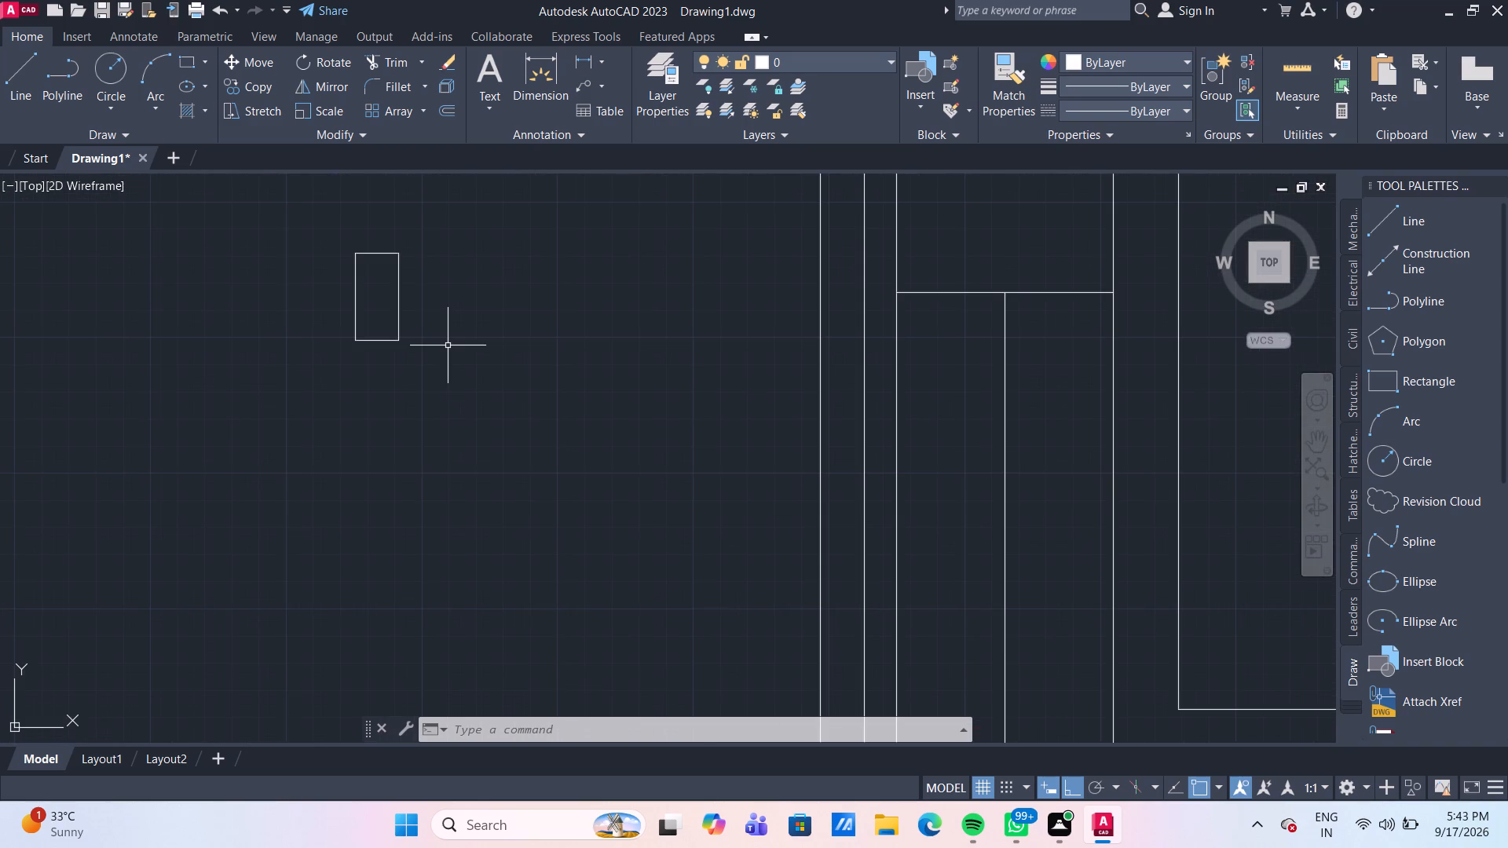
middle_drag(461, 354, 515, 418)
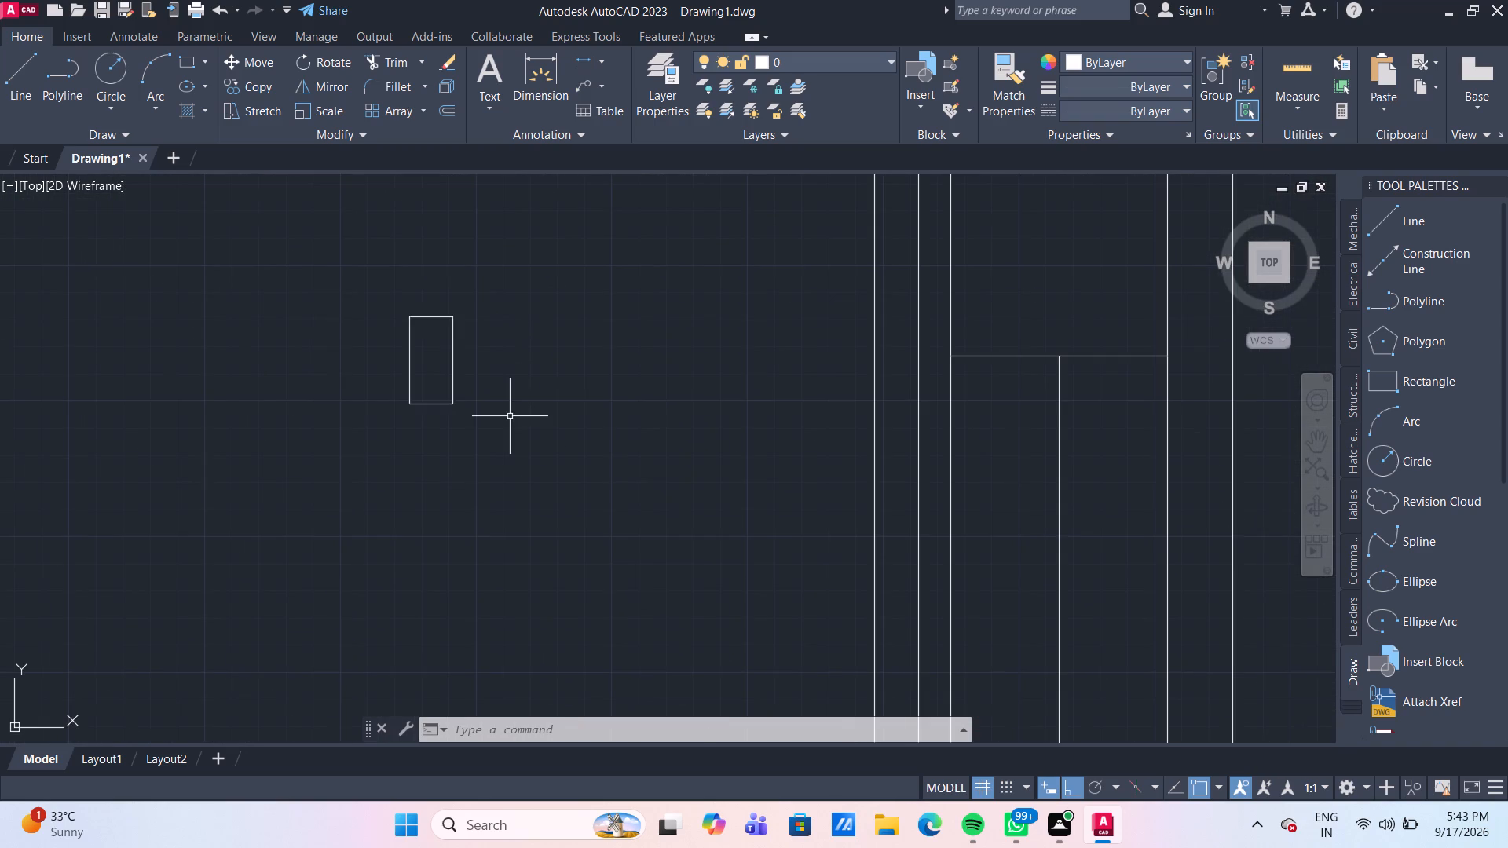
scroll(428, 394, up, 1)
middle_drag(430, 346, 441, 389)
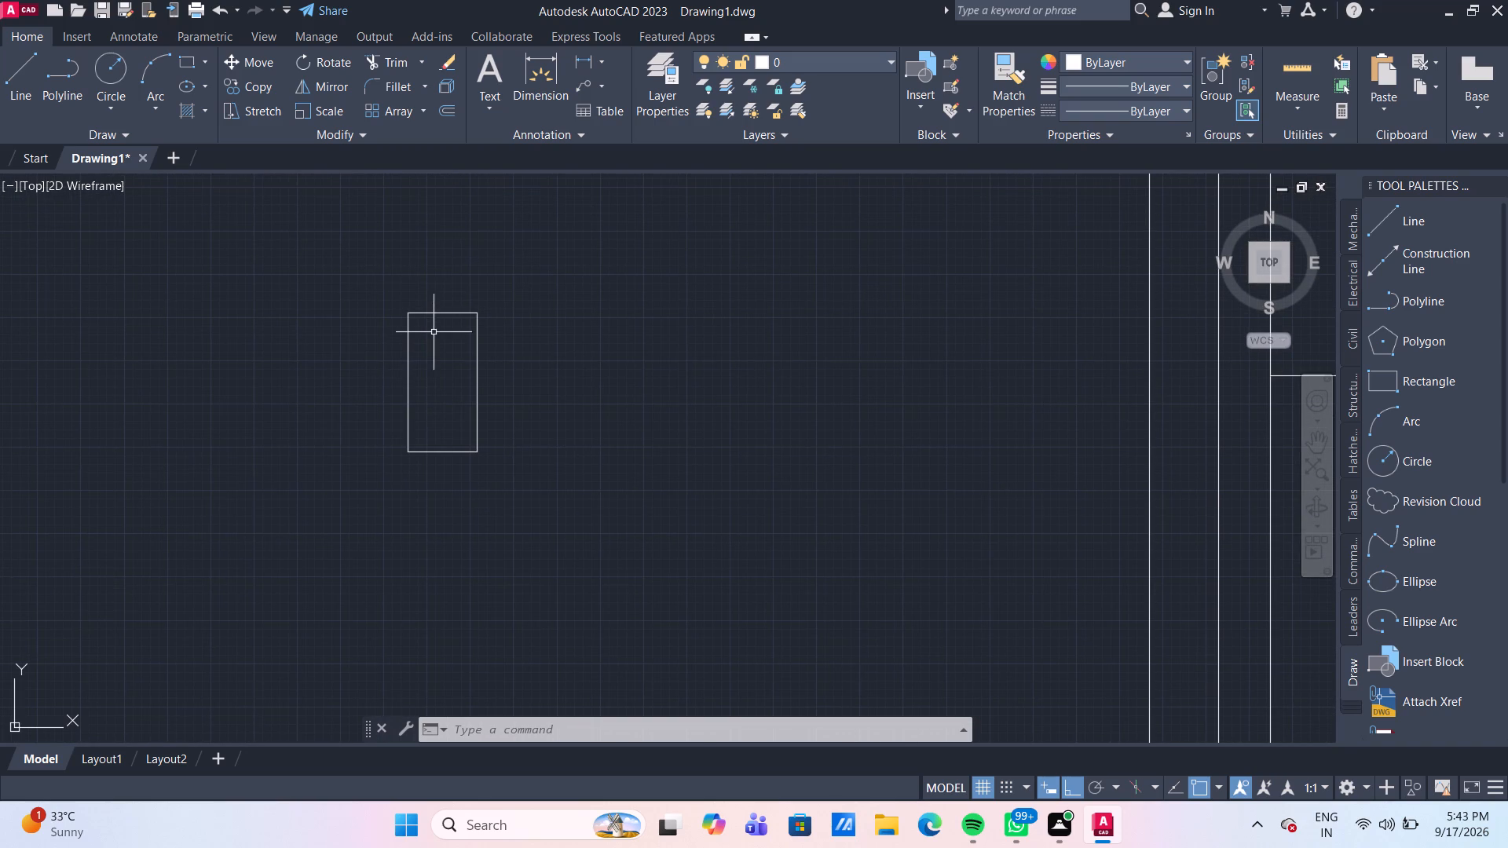
Draw a 100 by 175 rectangle beside the 100 by 200 rectangle in the empty space outside the building.
click(186, 63)
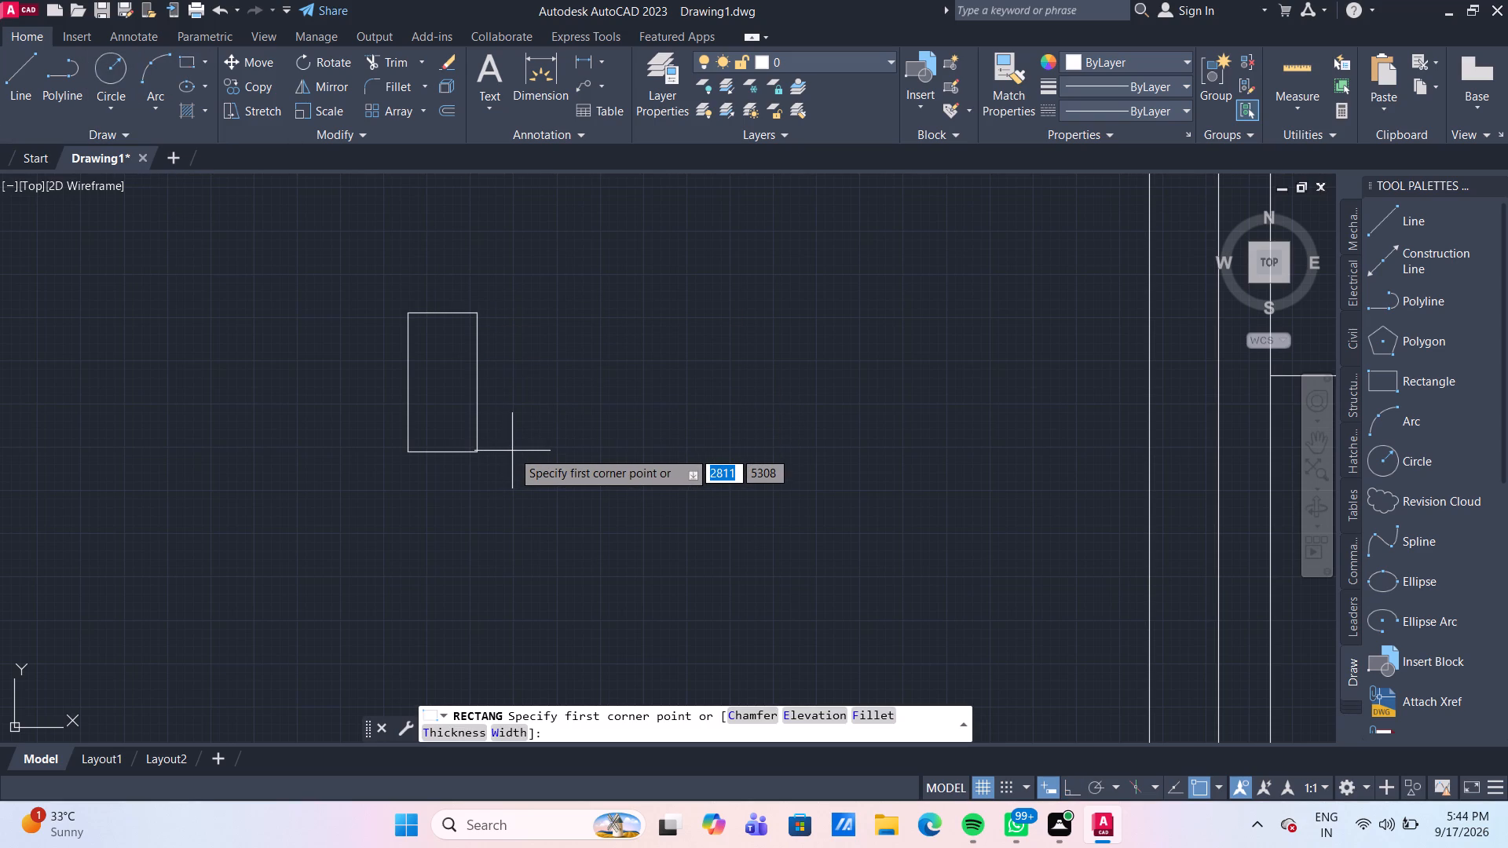
click(513, 451)
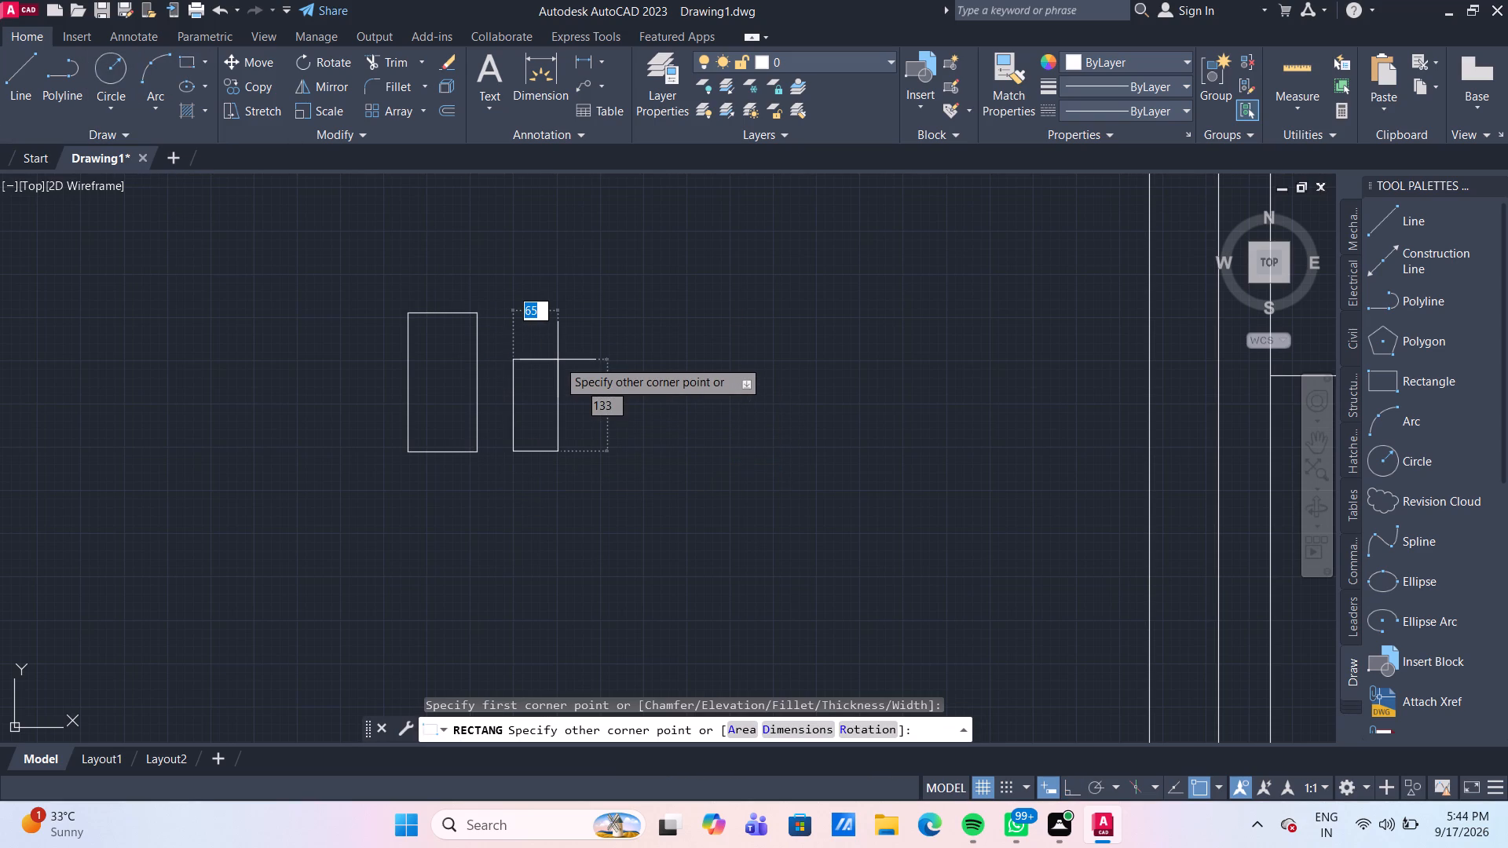
text(100)
key(Tab)
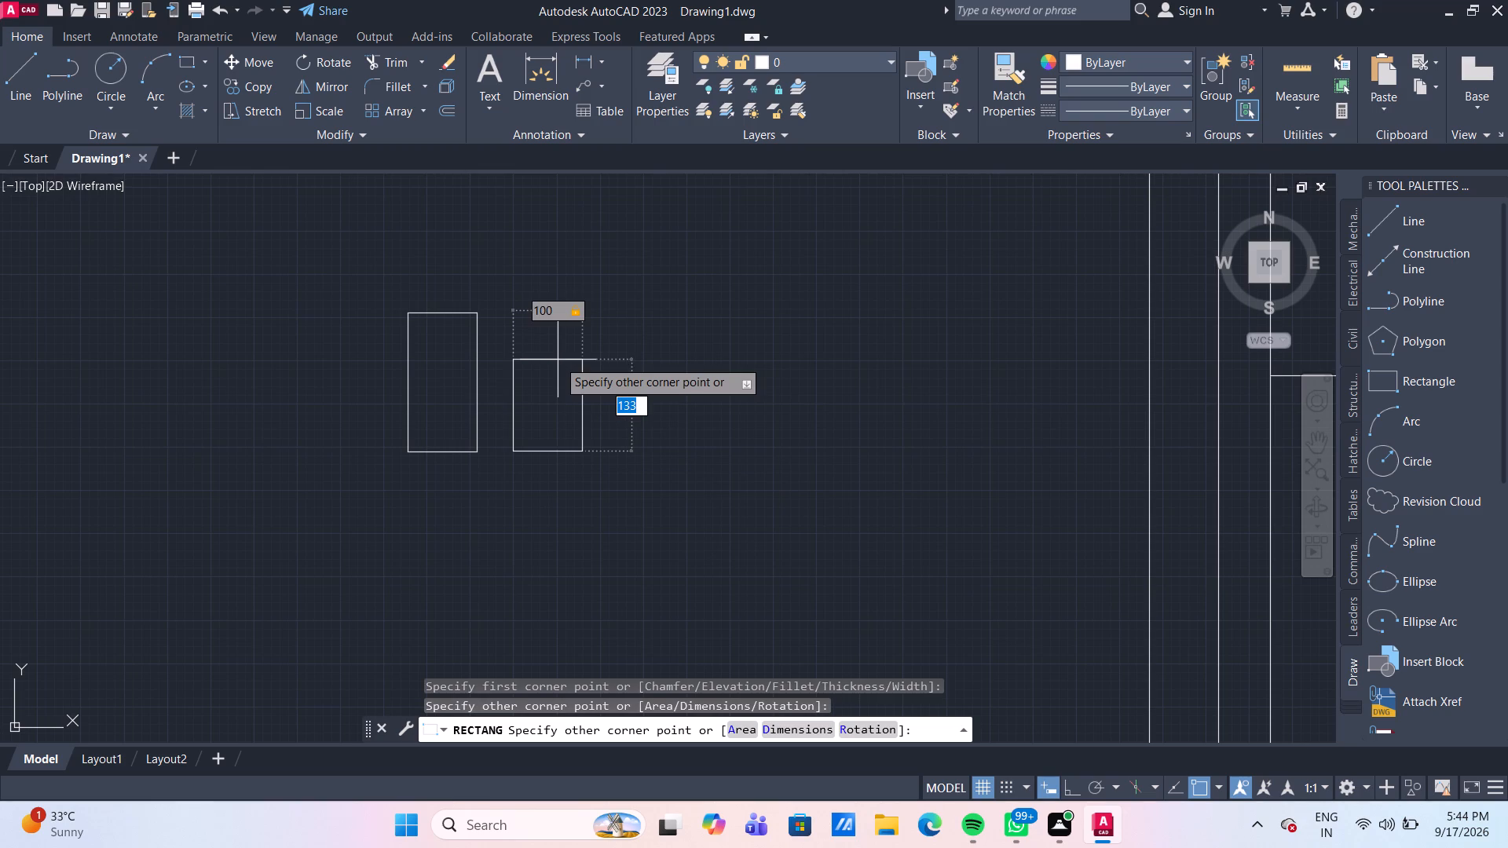
text(175)
key(Return)
Erase the 100 by 200 rectangle in the empty space beside the tall column.
scroll(558, 360, down, 3)
scroll(604, 424, down, 3)
scroll(610, 448, up, 2)
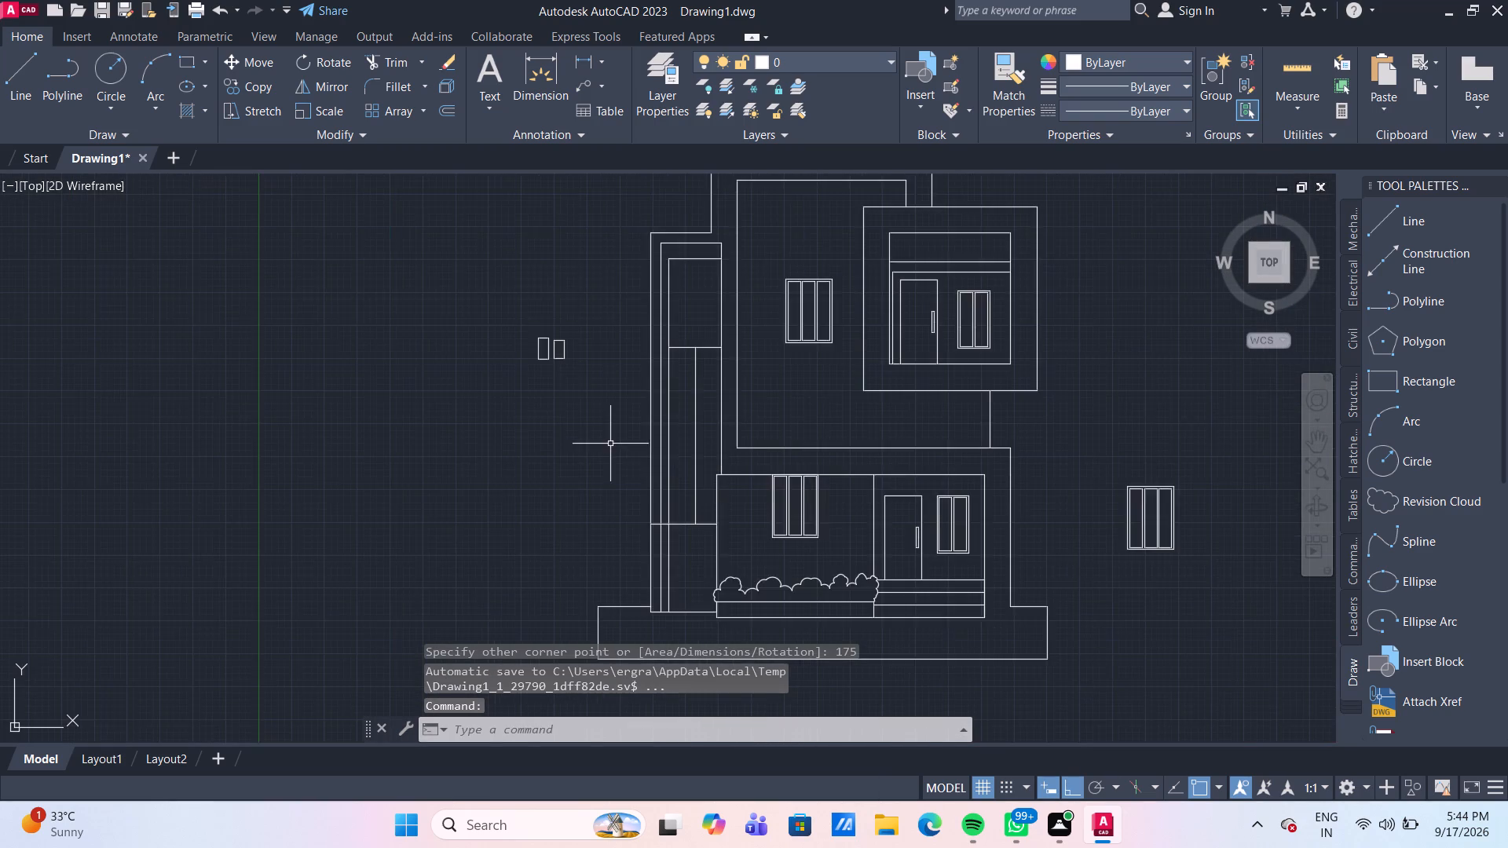
scroll(600, 429, up, 1)
middle_drag(594, 422, 511, 431)
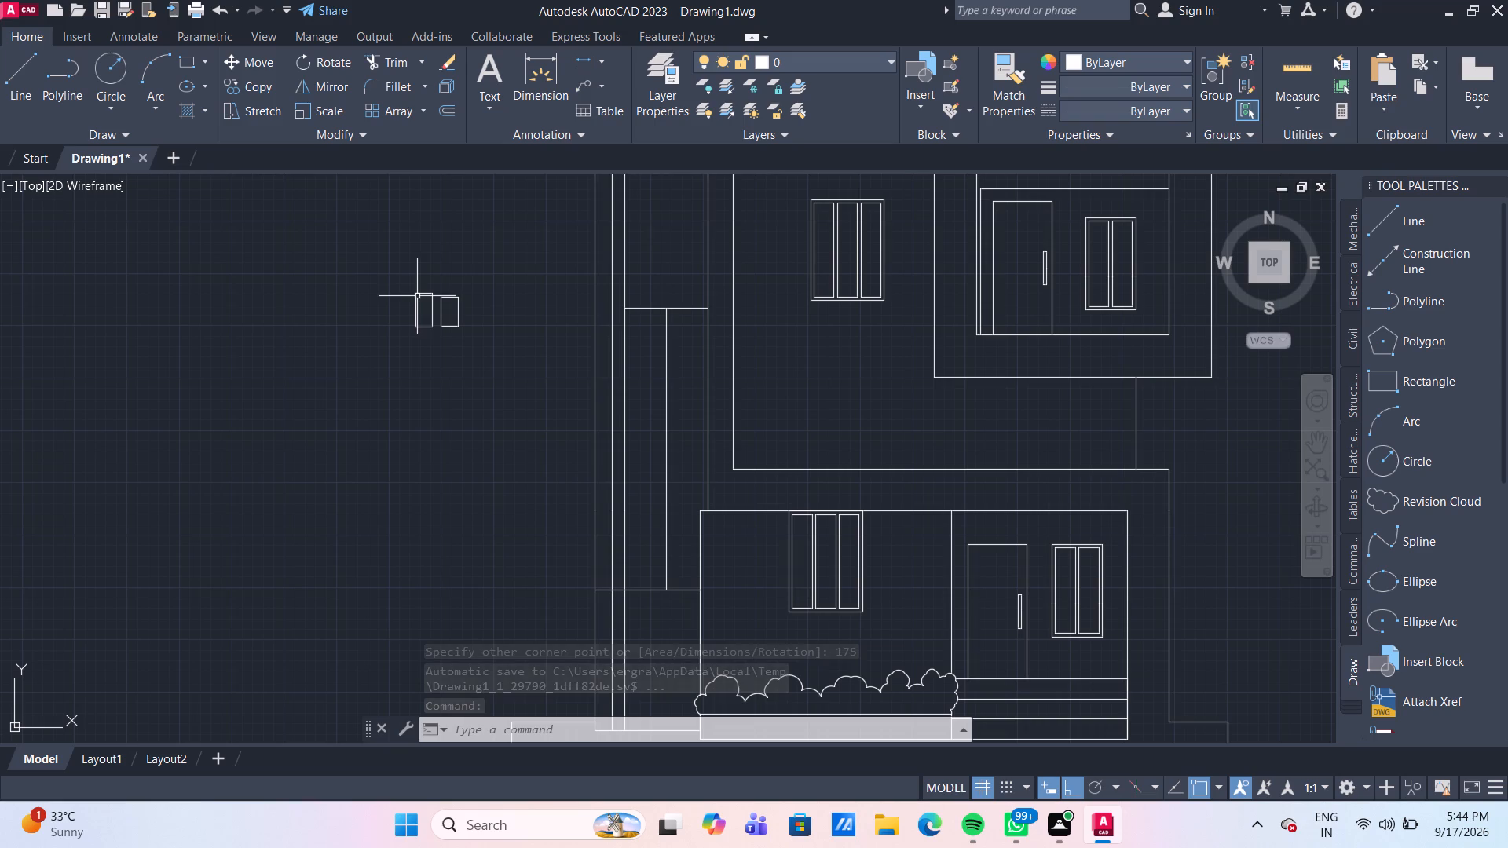
click(417, 296)
key(Delete)
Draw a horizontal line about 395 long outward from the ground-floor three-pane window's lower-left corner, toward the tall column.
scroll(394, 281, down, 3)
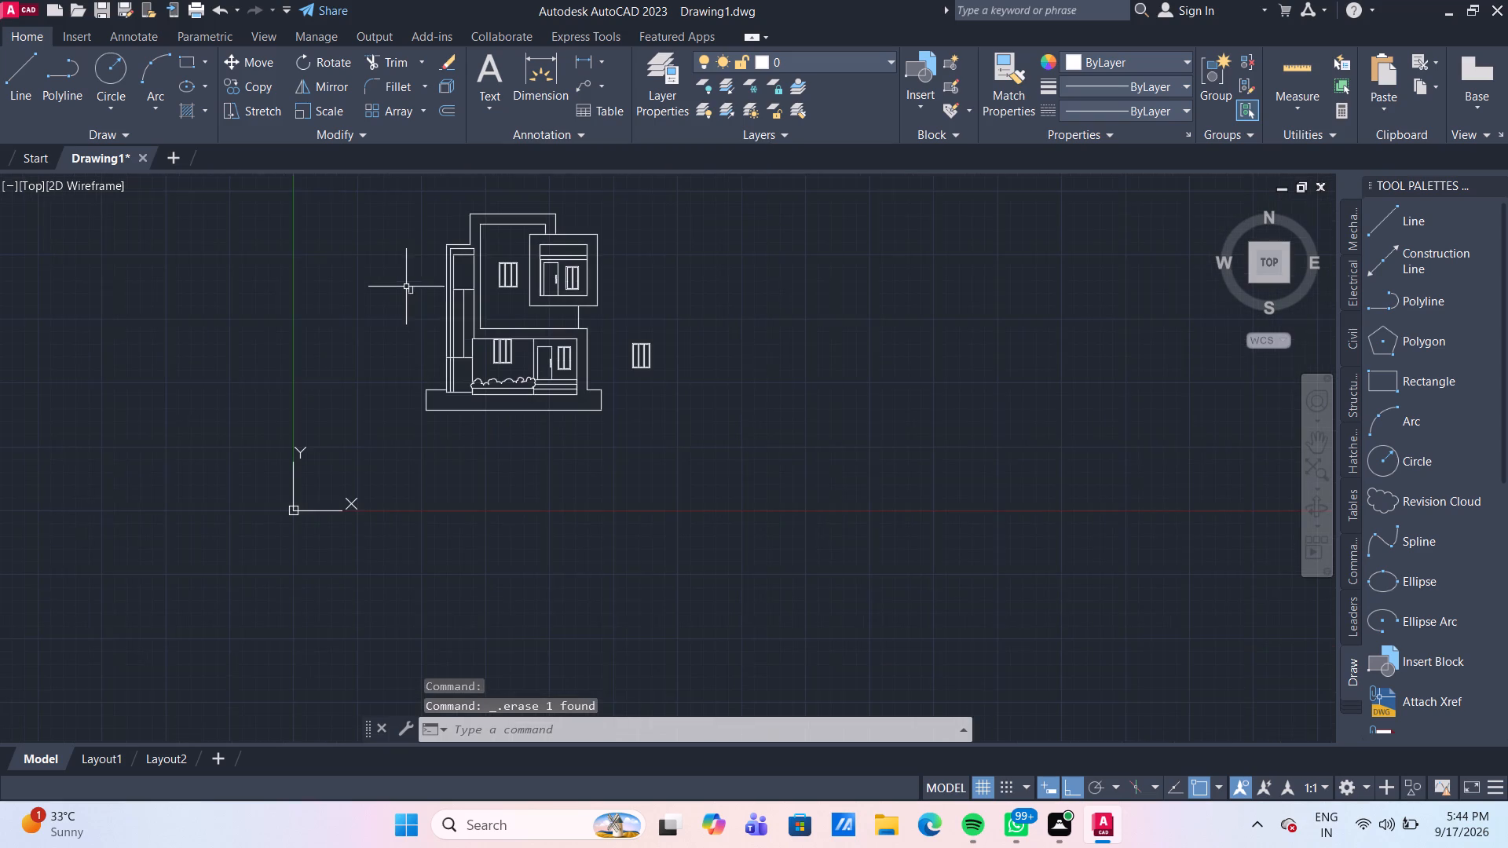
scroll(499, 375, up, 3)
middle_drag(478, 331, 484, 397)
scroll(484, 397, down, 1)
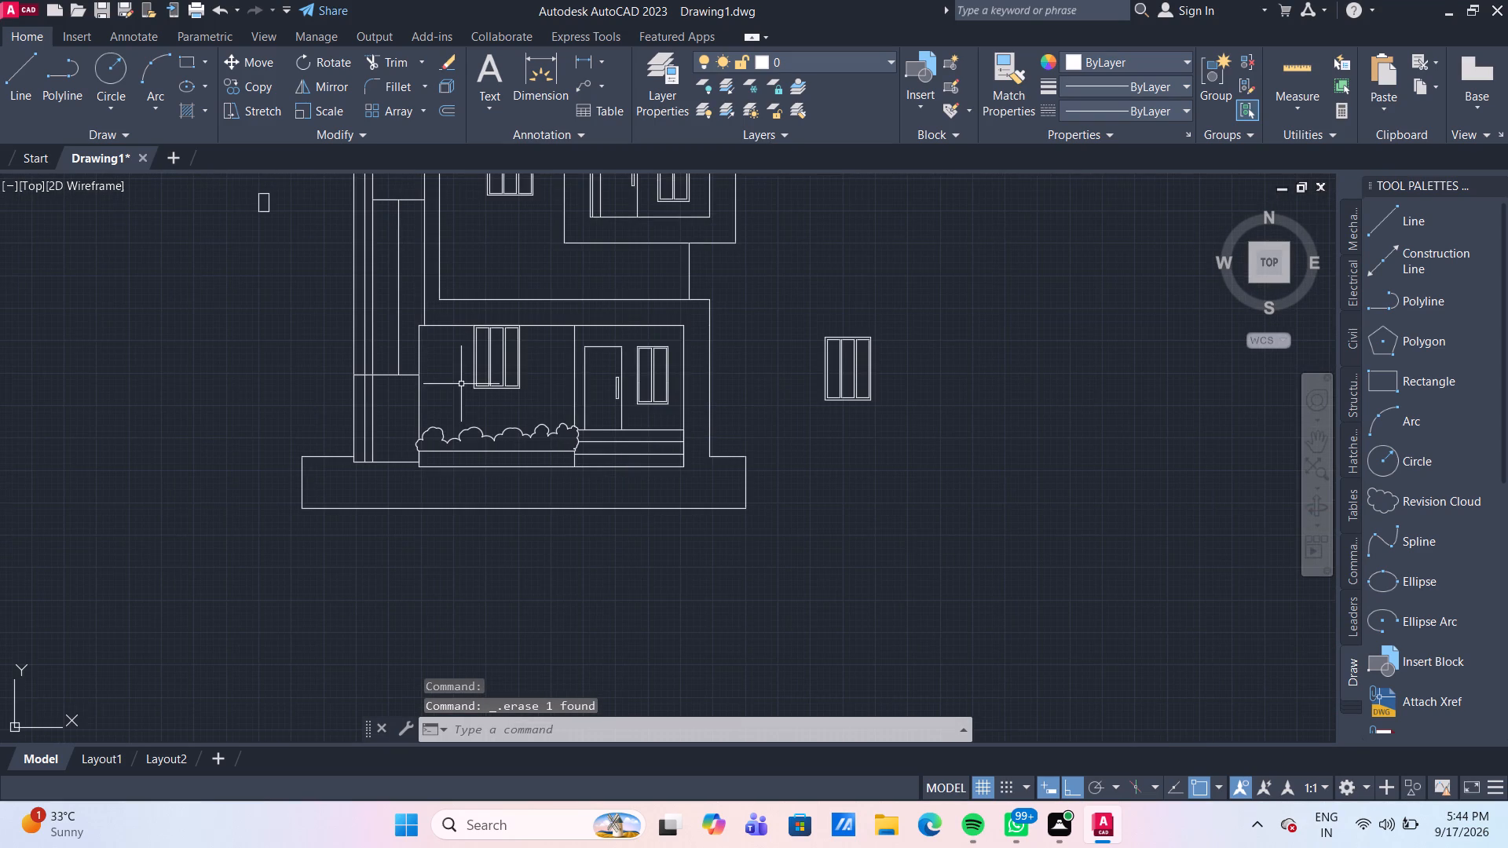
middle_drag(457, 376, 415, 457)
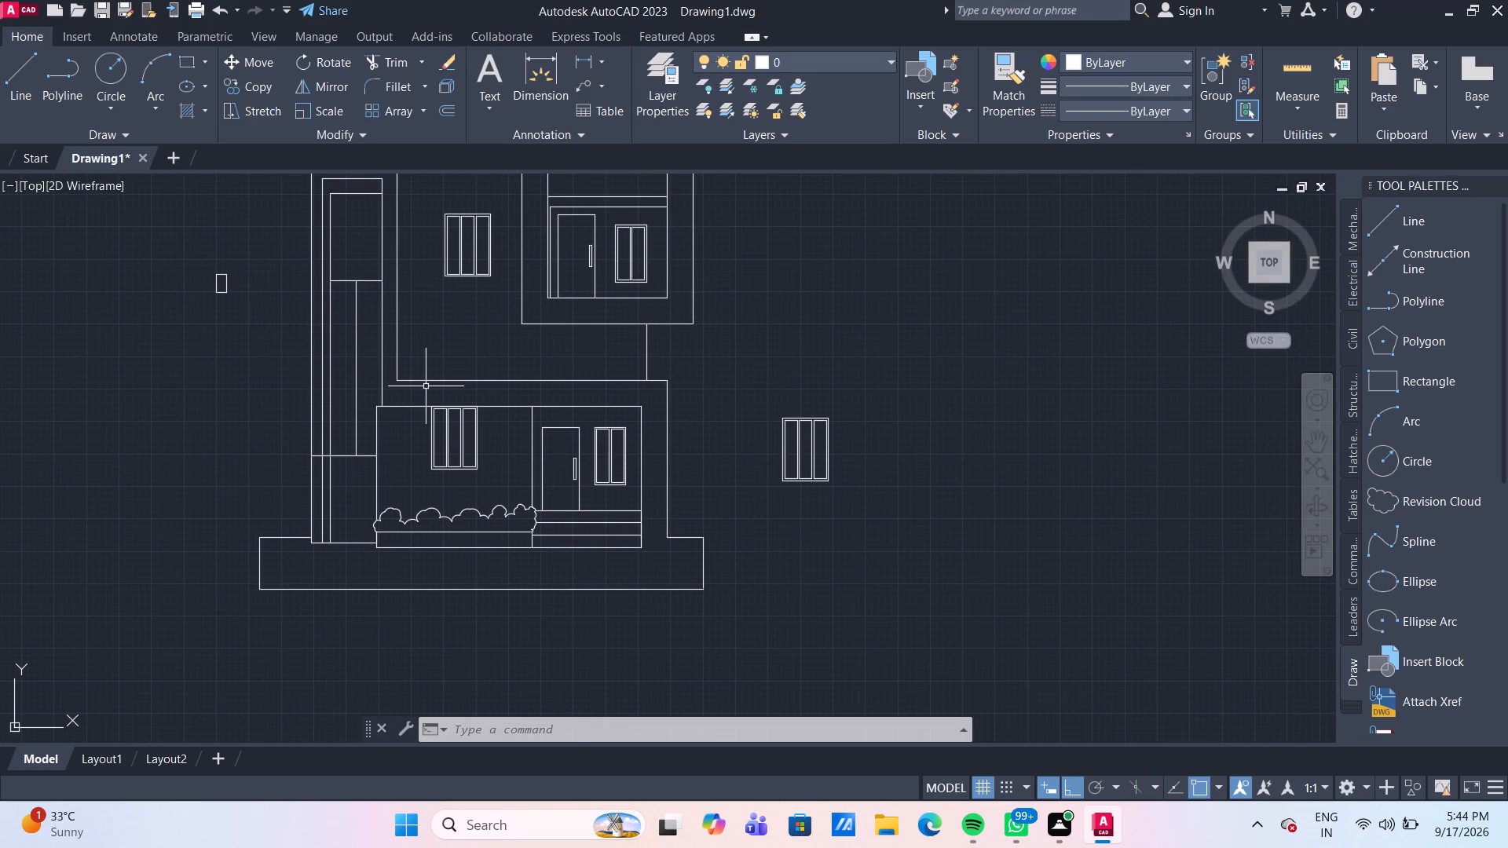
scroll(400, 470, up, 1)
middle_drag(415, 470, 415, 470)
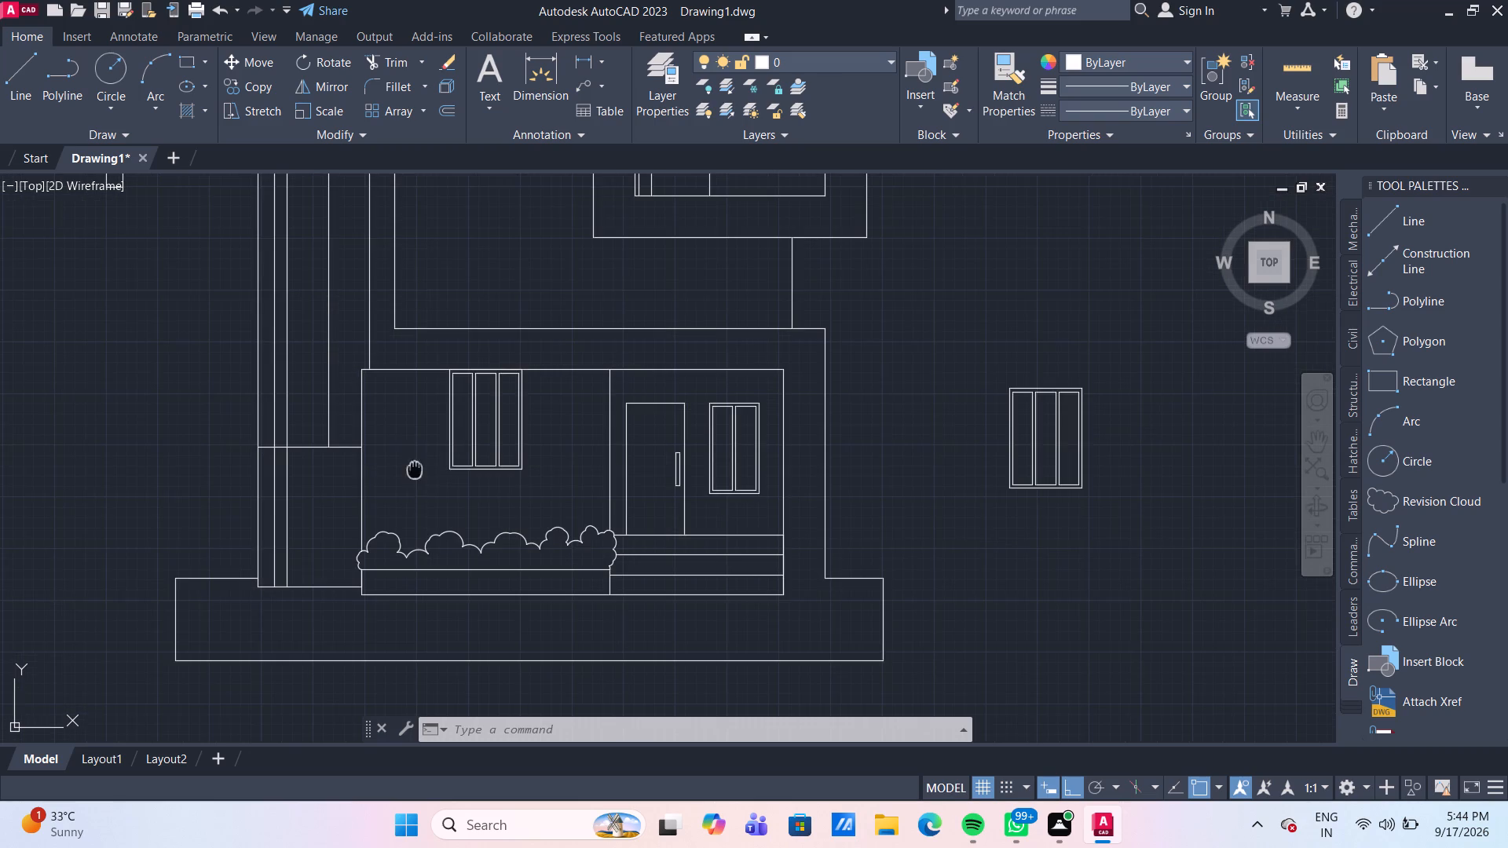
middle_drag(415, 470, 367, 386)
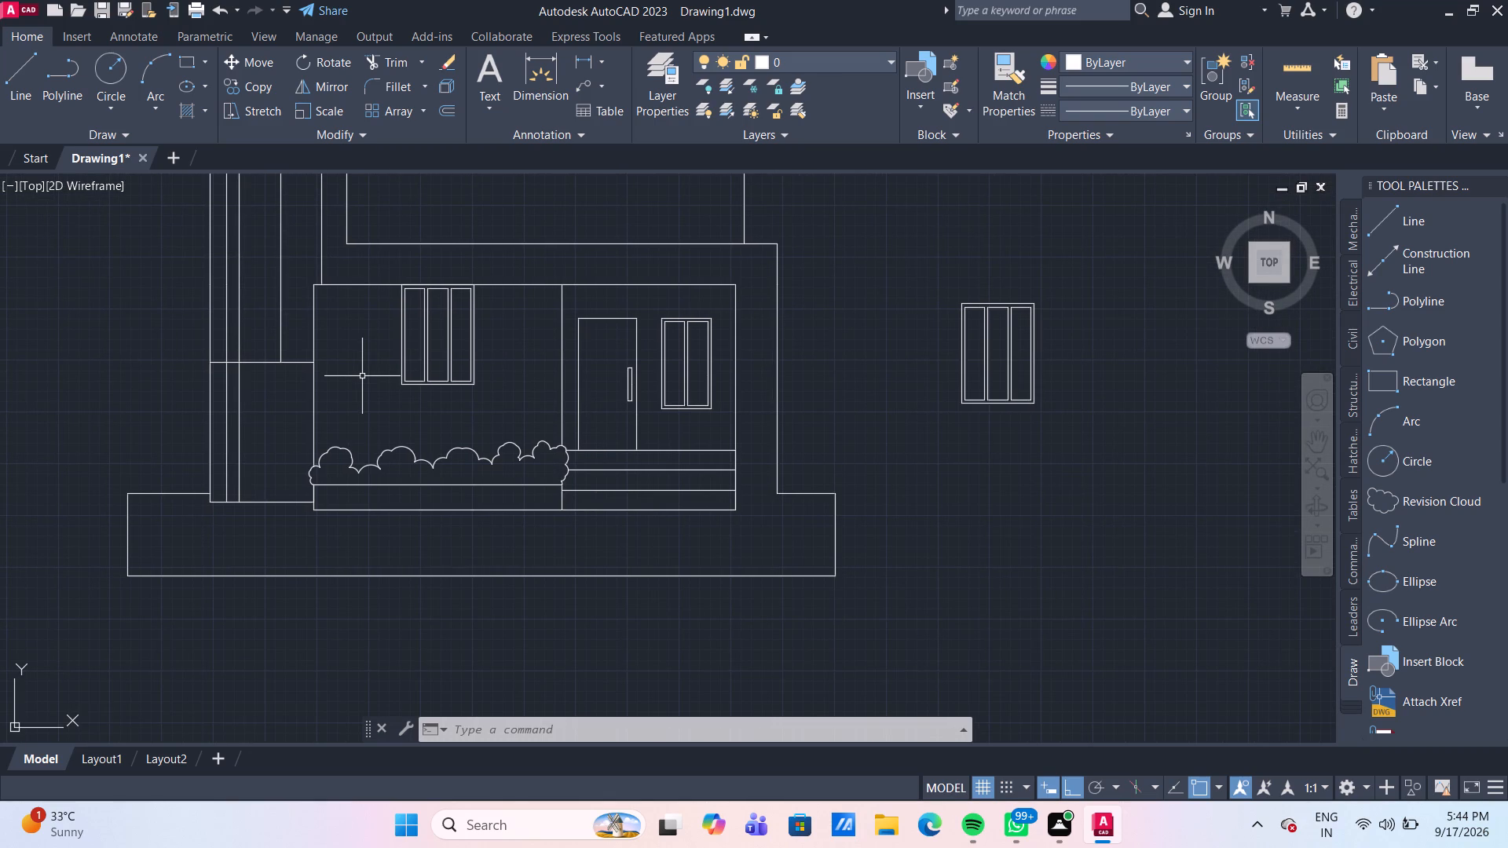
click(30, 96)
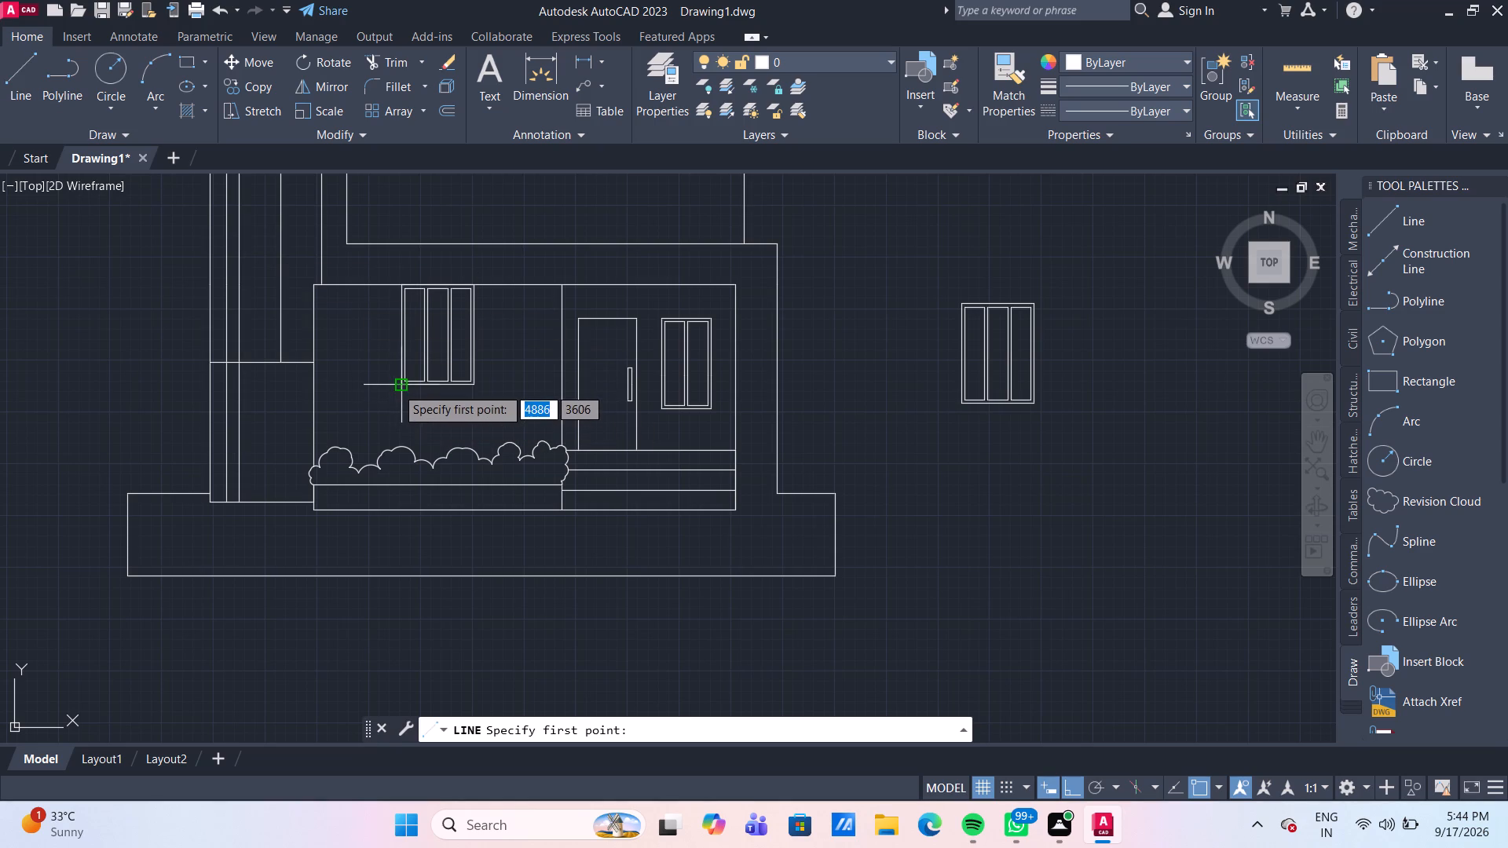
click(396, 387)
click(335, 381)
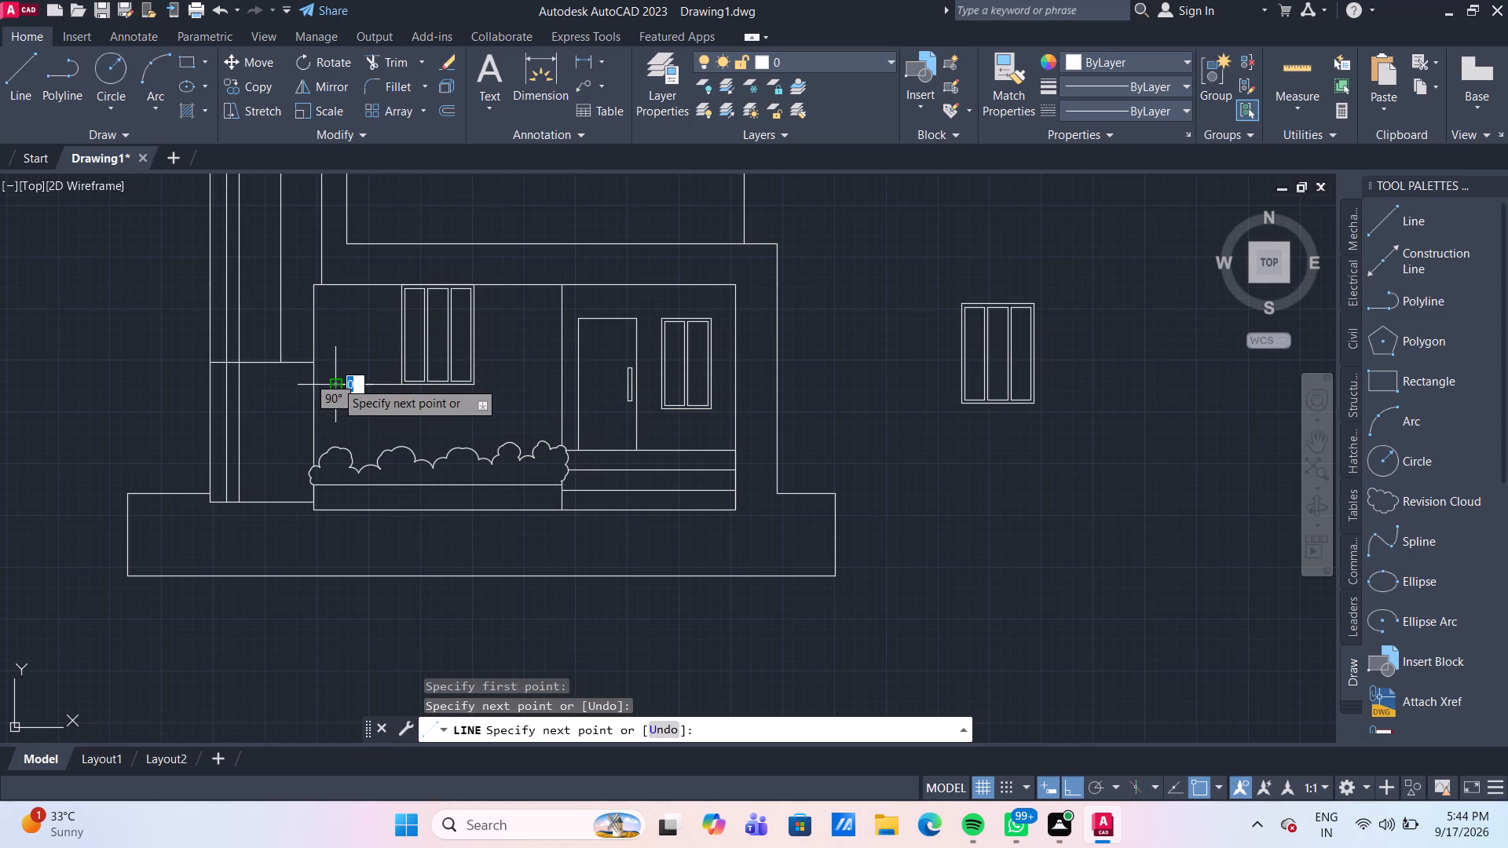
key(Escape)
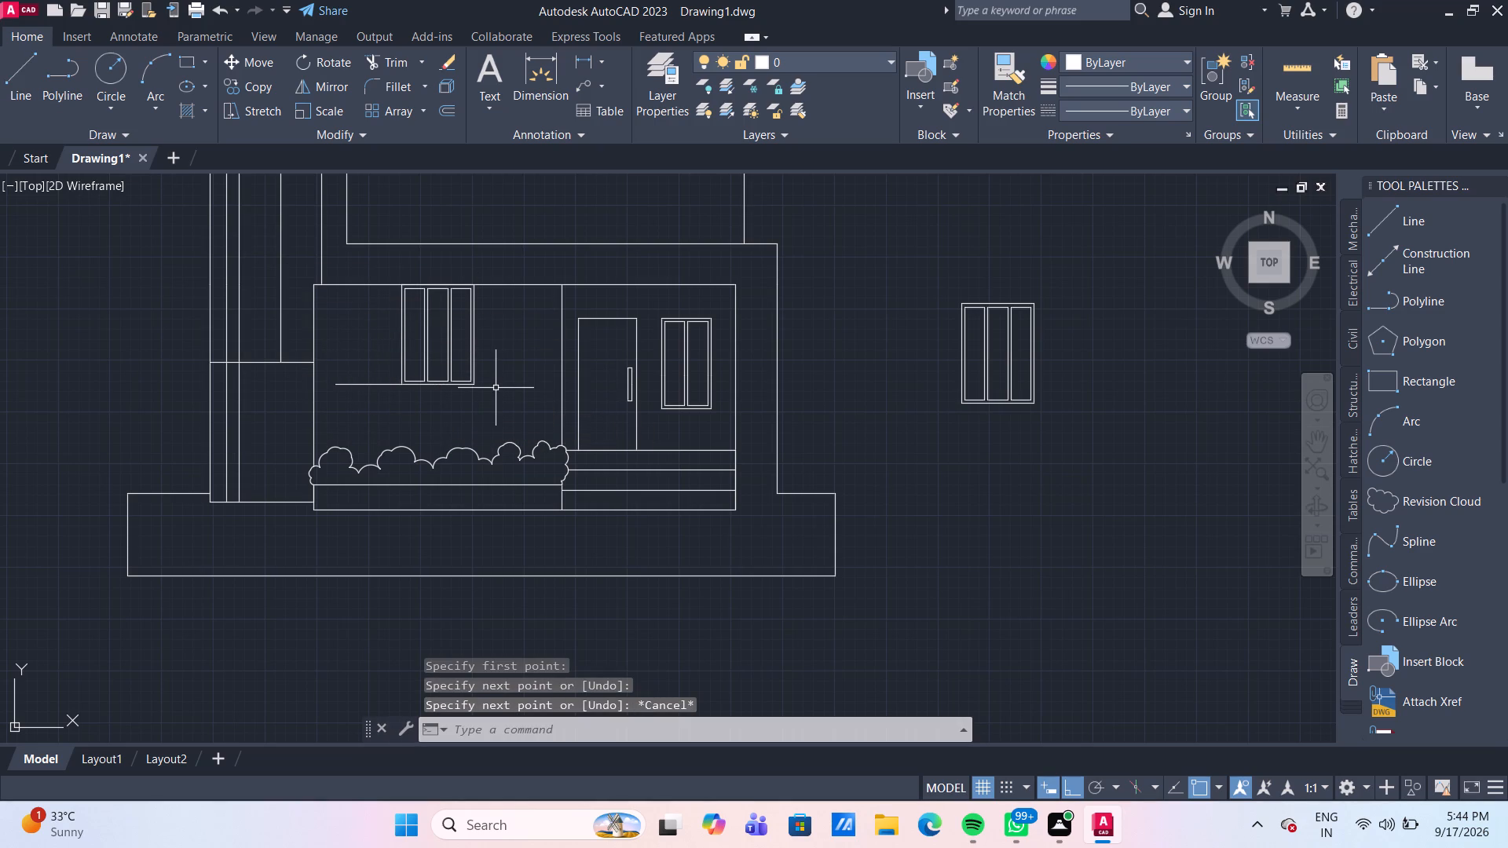
Measure the wall space between the ground-floor three-pane window and the wall edge nearest the tall column.
middle_drag(505, 368, 520, 427)
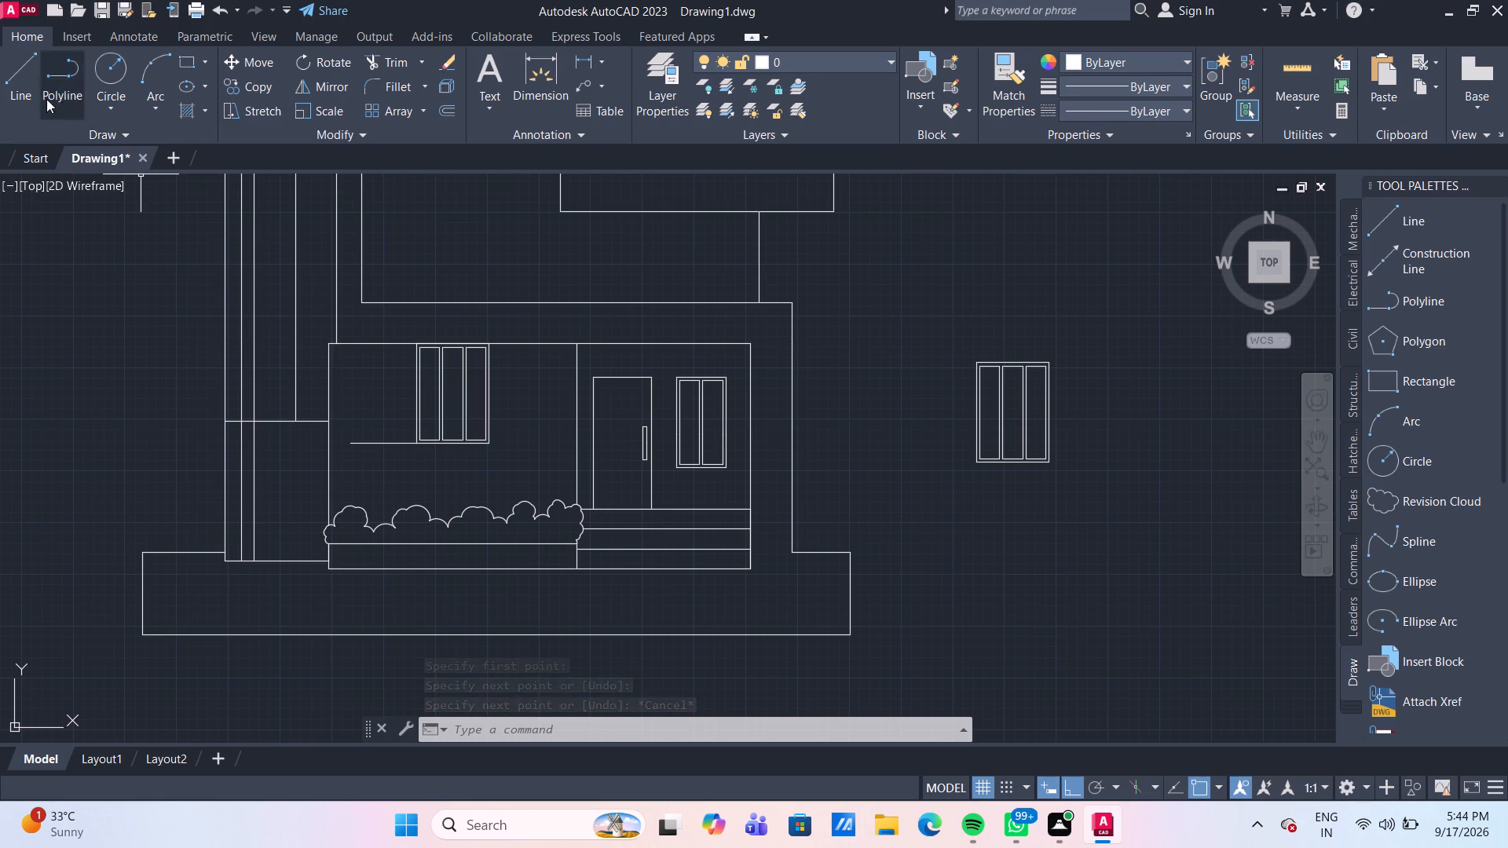
click(20, 69)
scroll(409, 442, up, 1)
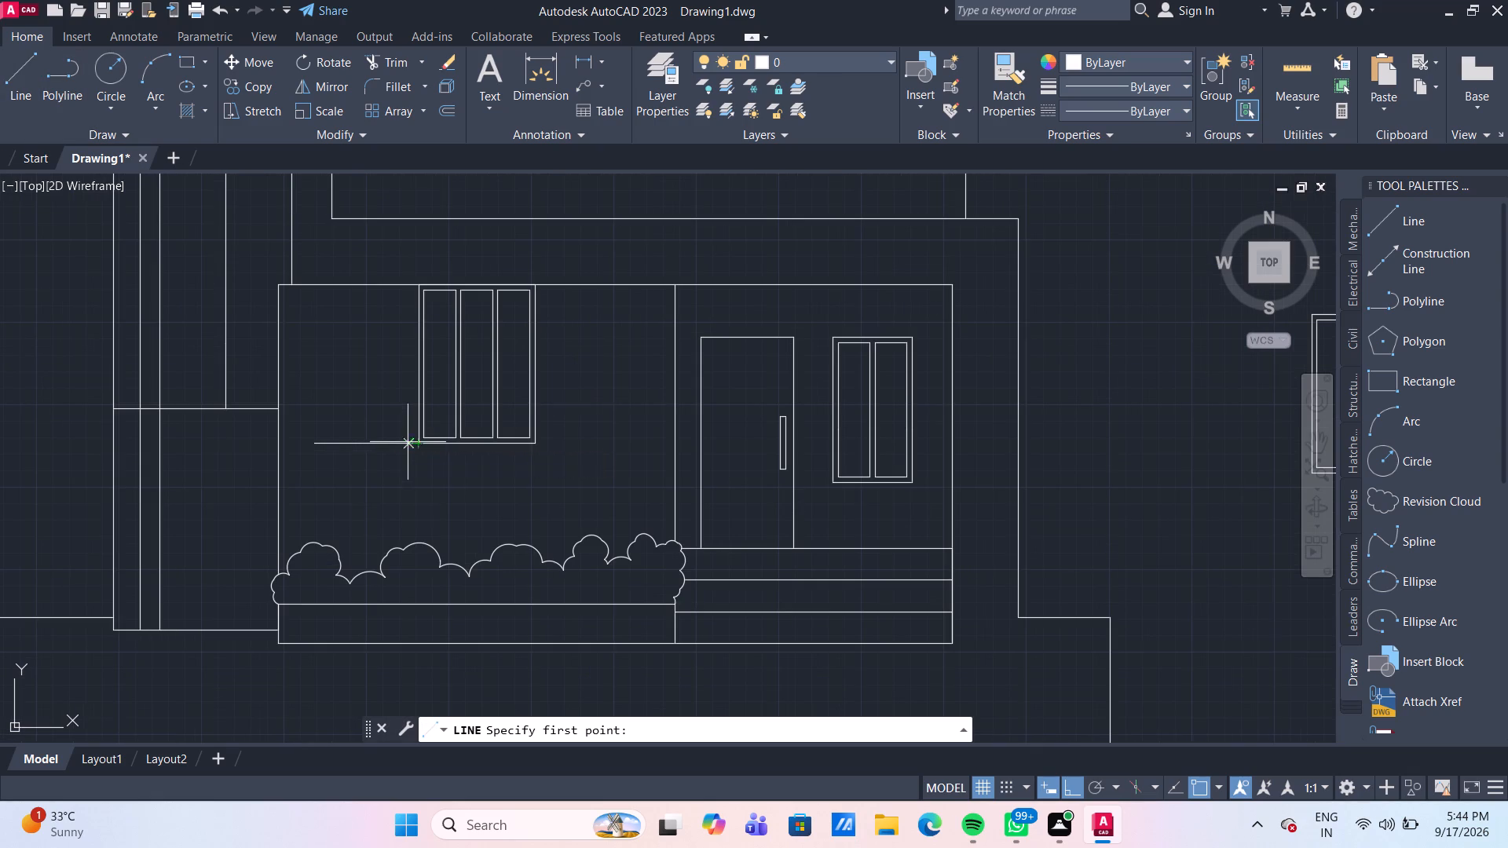
click(1295, 70)
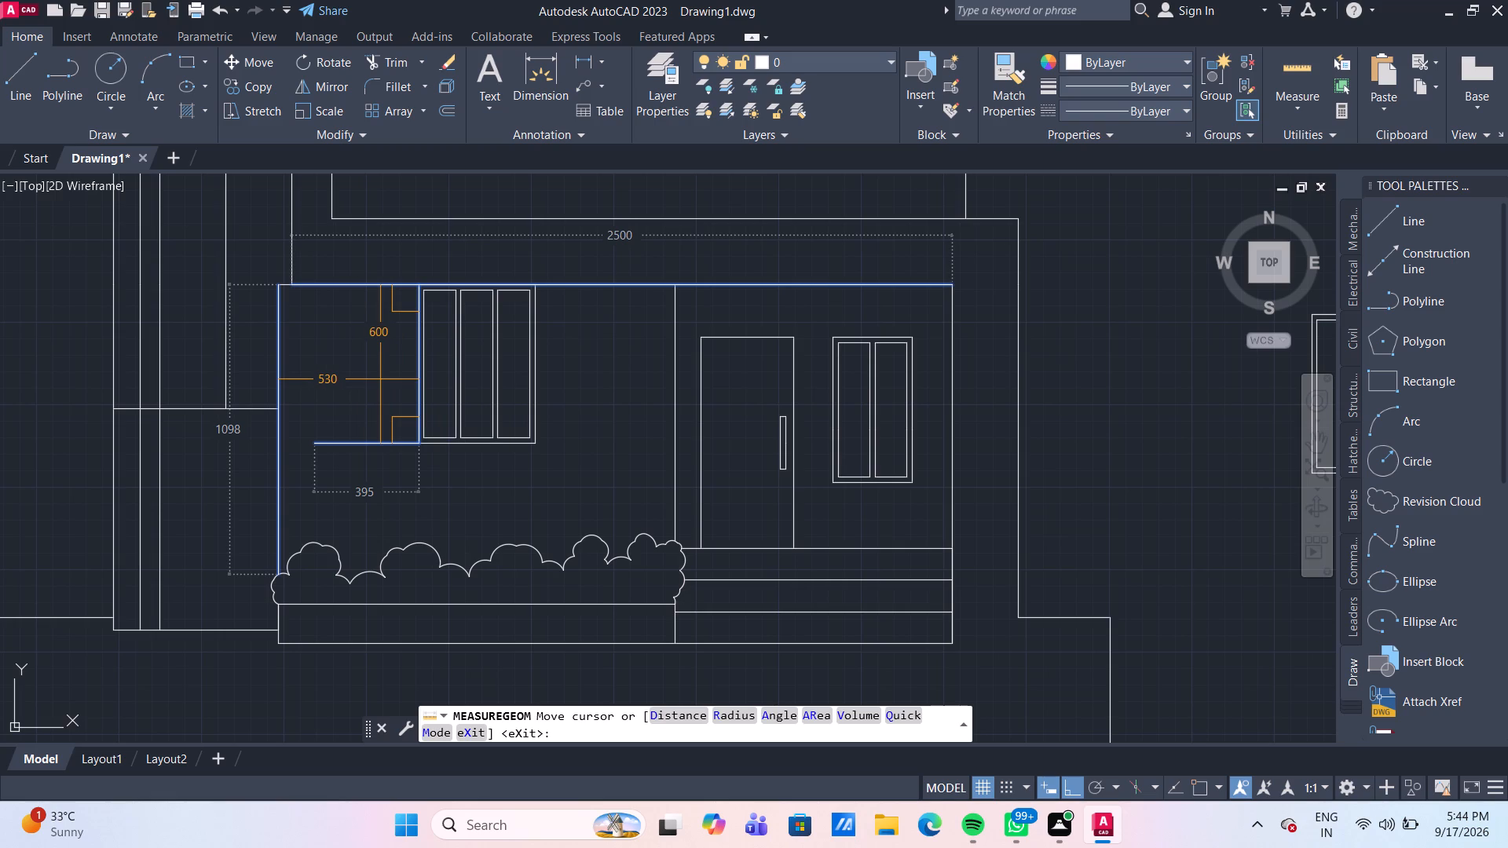
key(Escape)
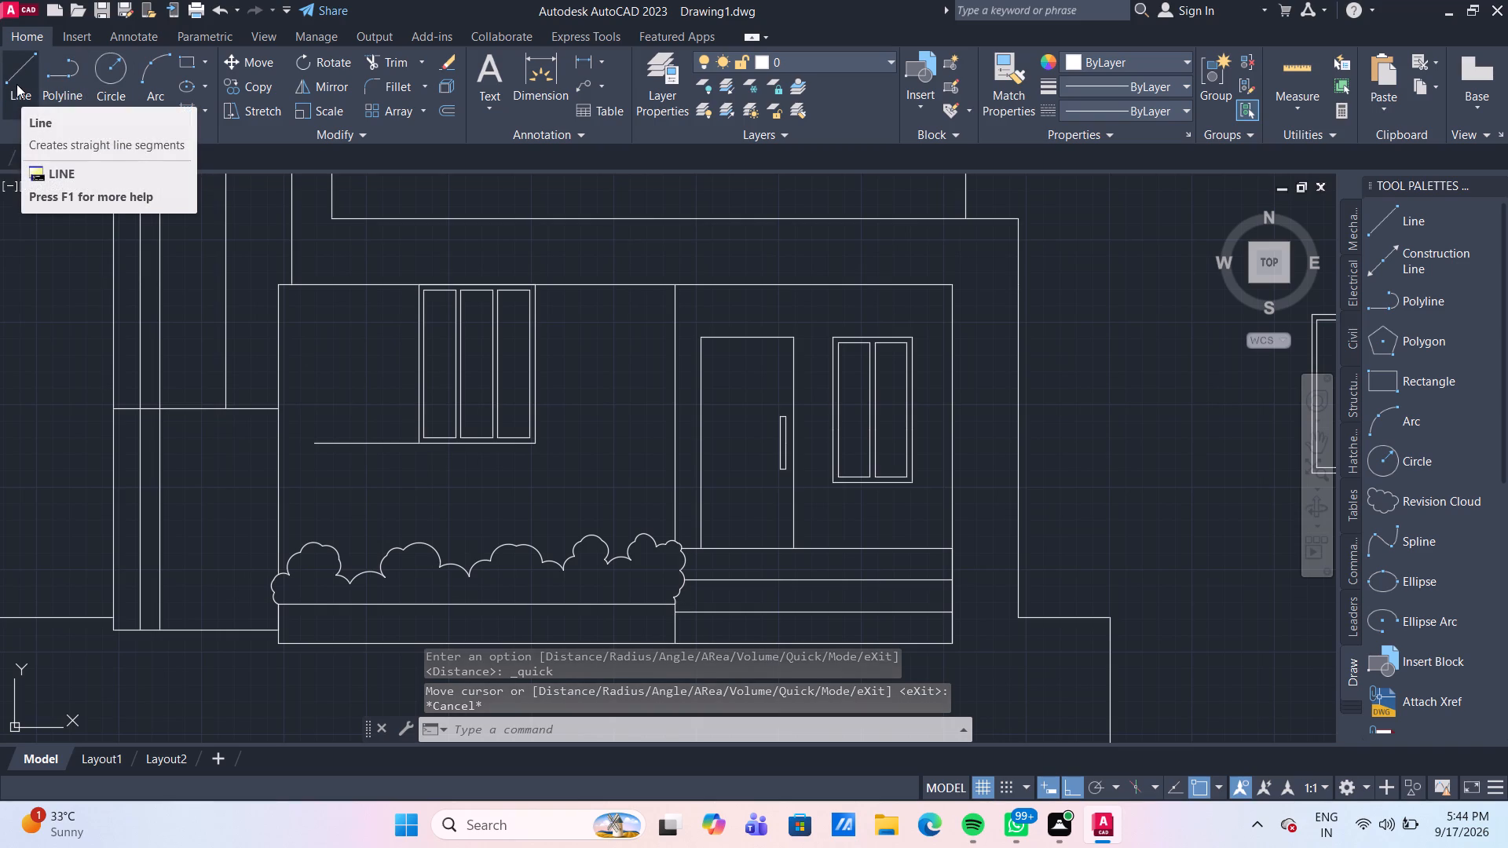
Draw a line from the ground-floor three-pane window's lower-left corner, 200 toward the tall column and 200 upward.
click(13, 82)
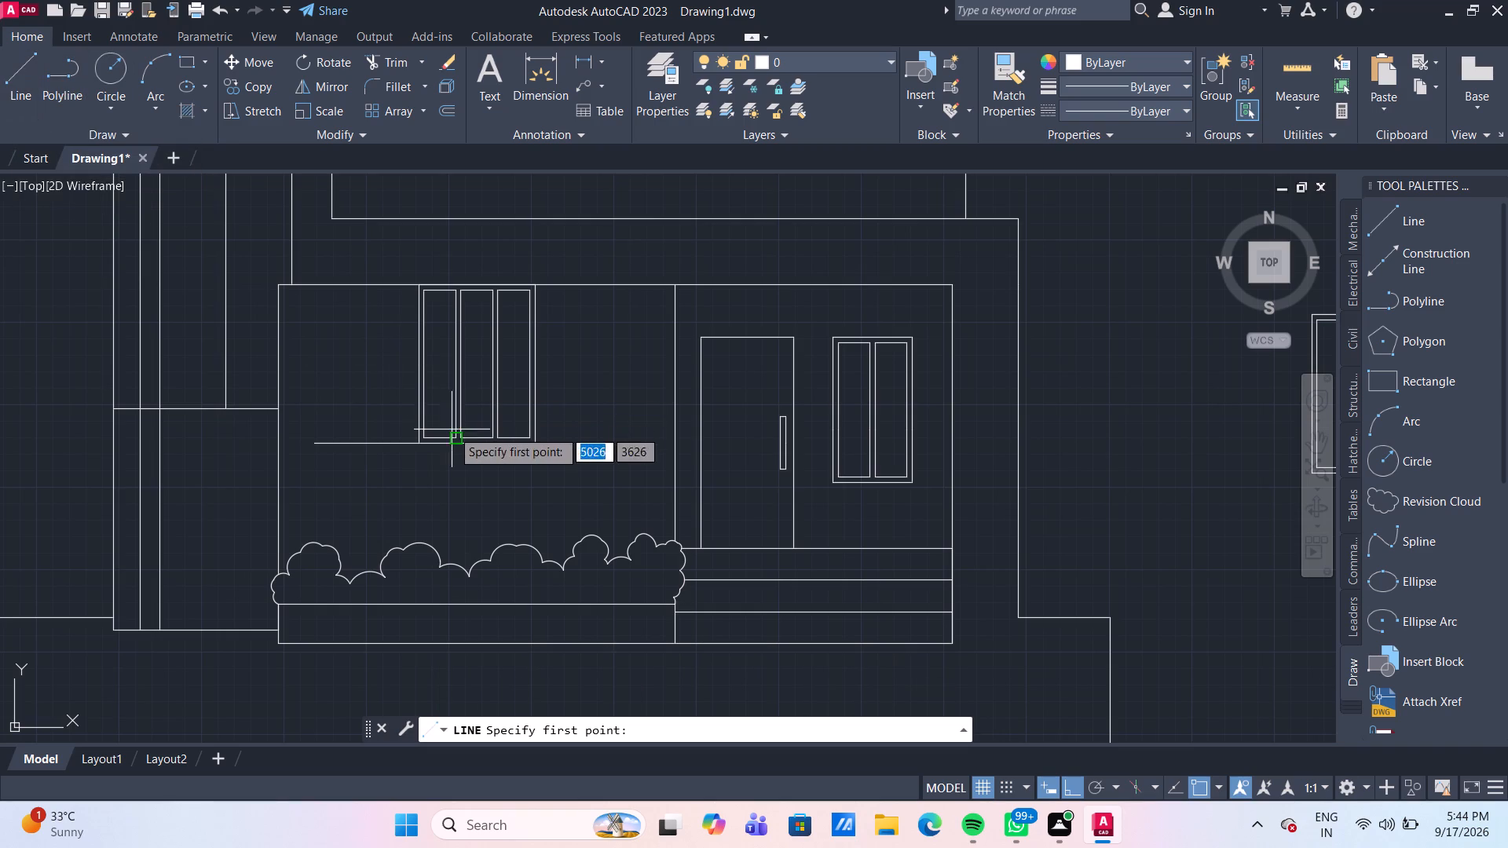
click(418, 445)
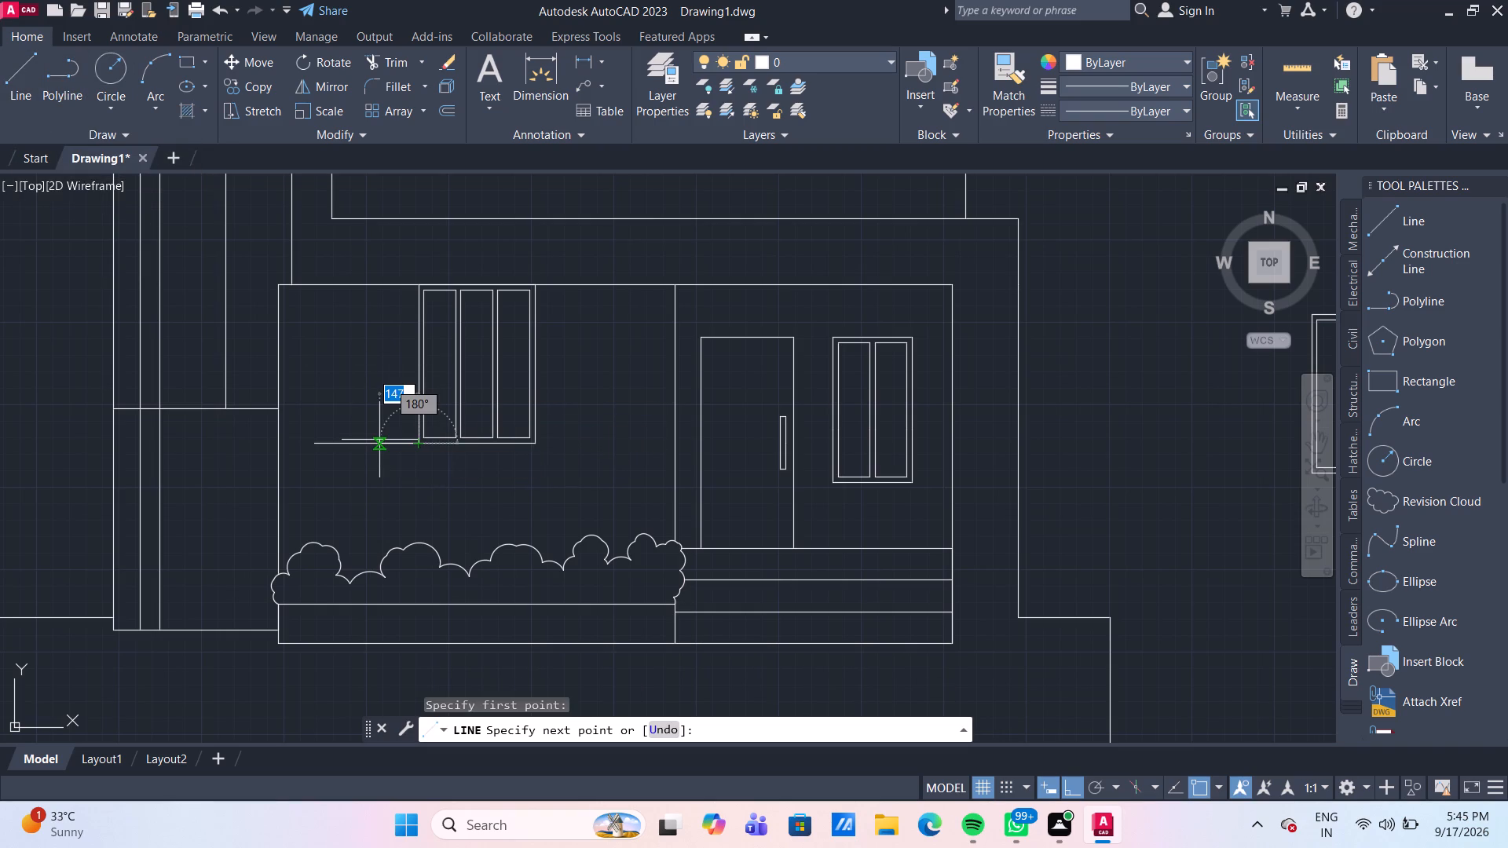
text(200)
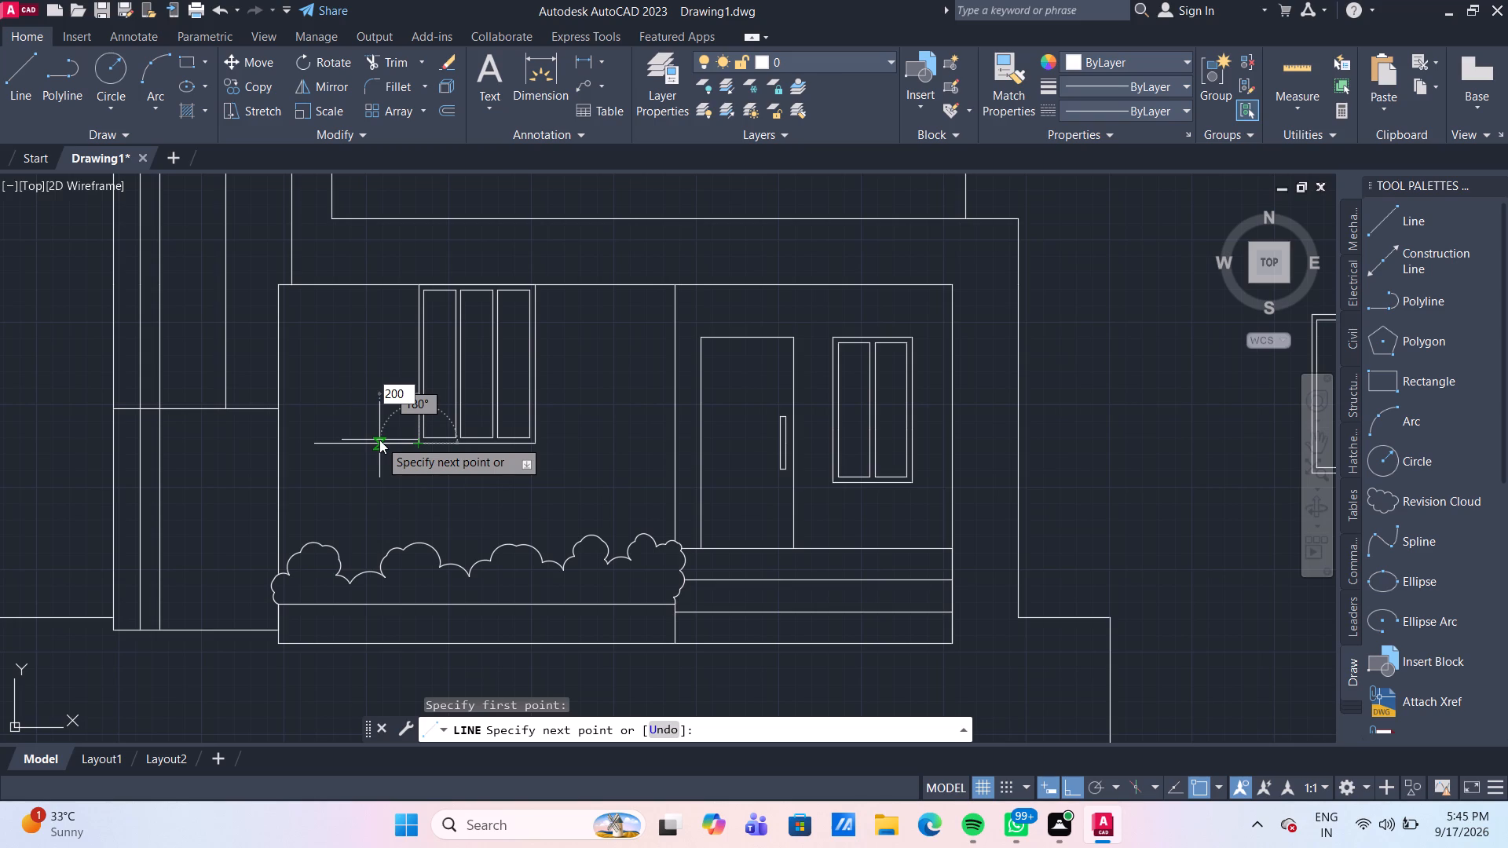
key(Return)
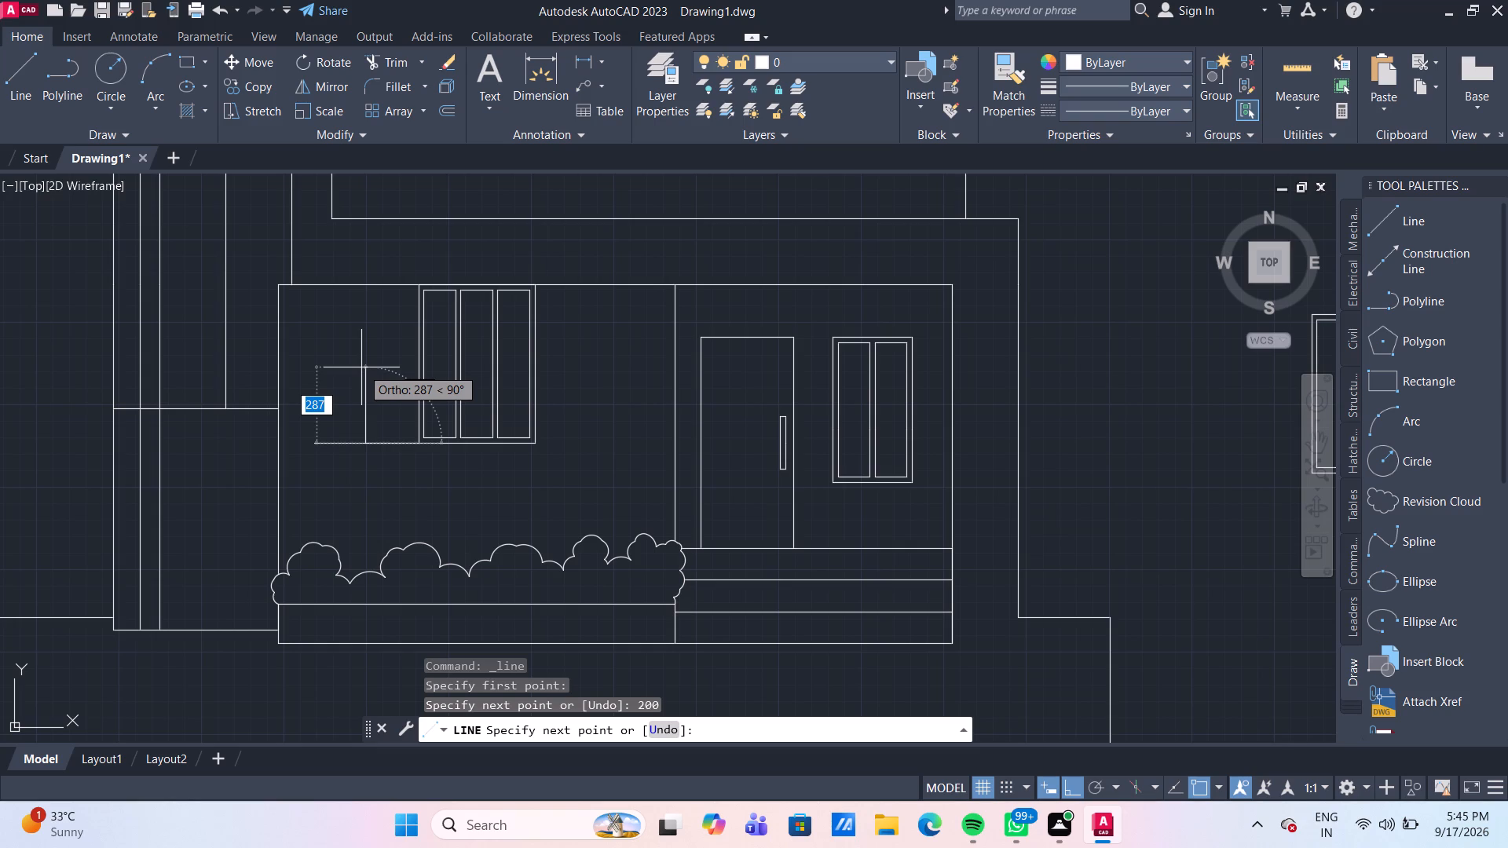
text(200)
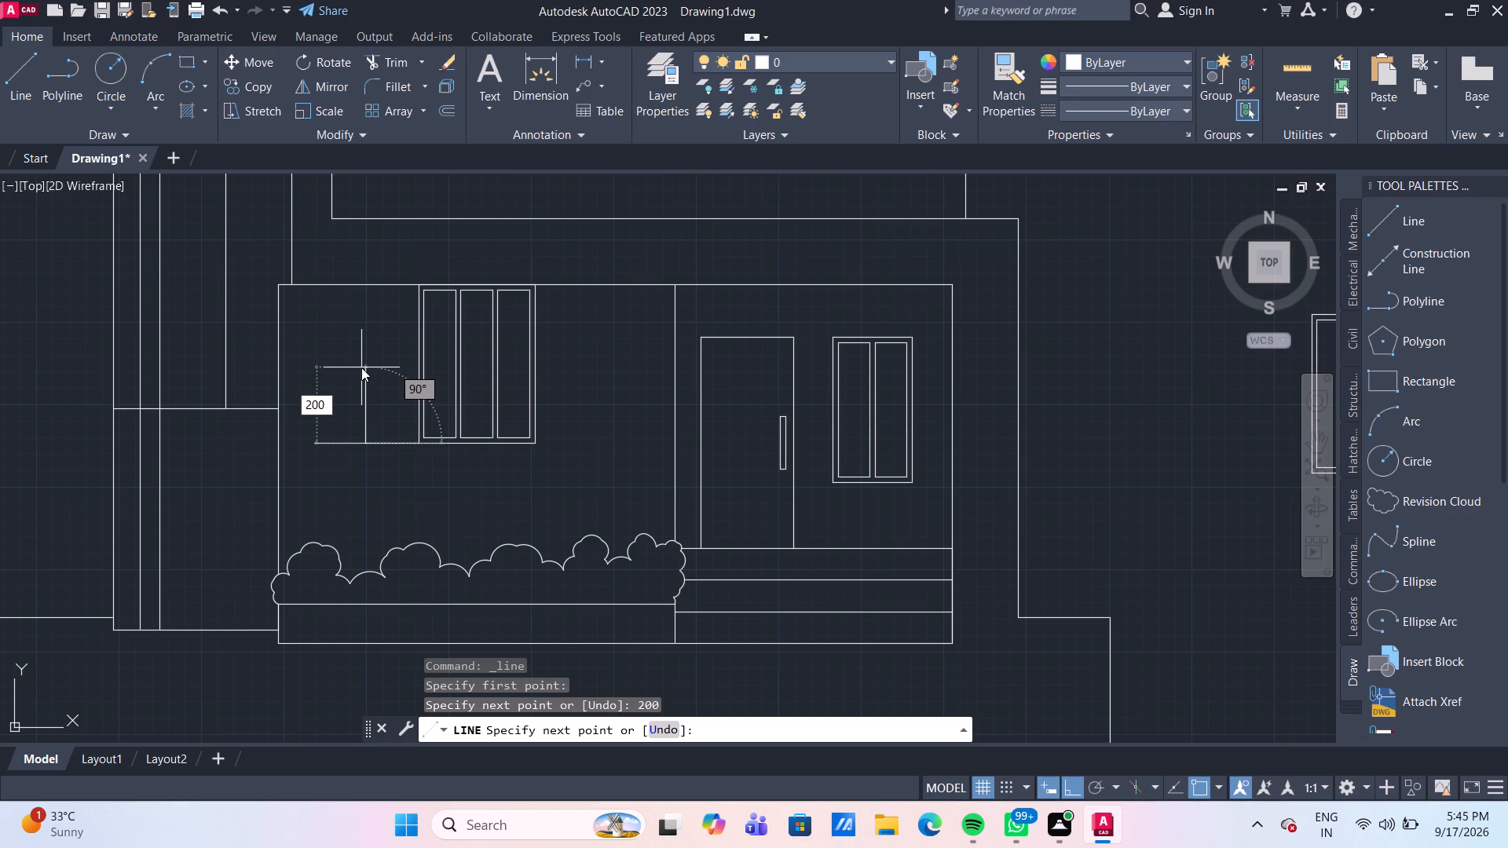
key(Return)
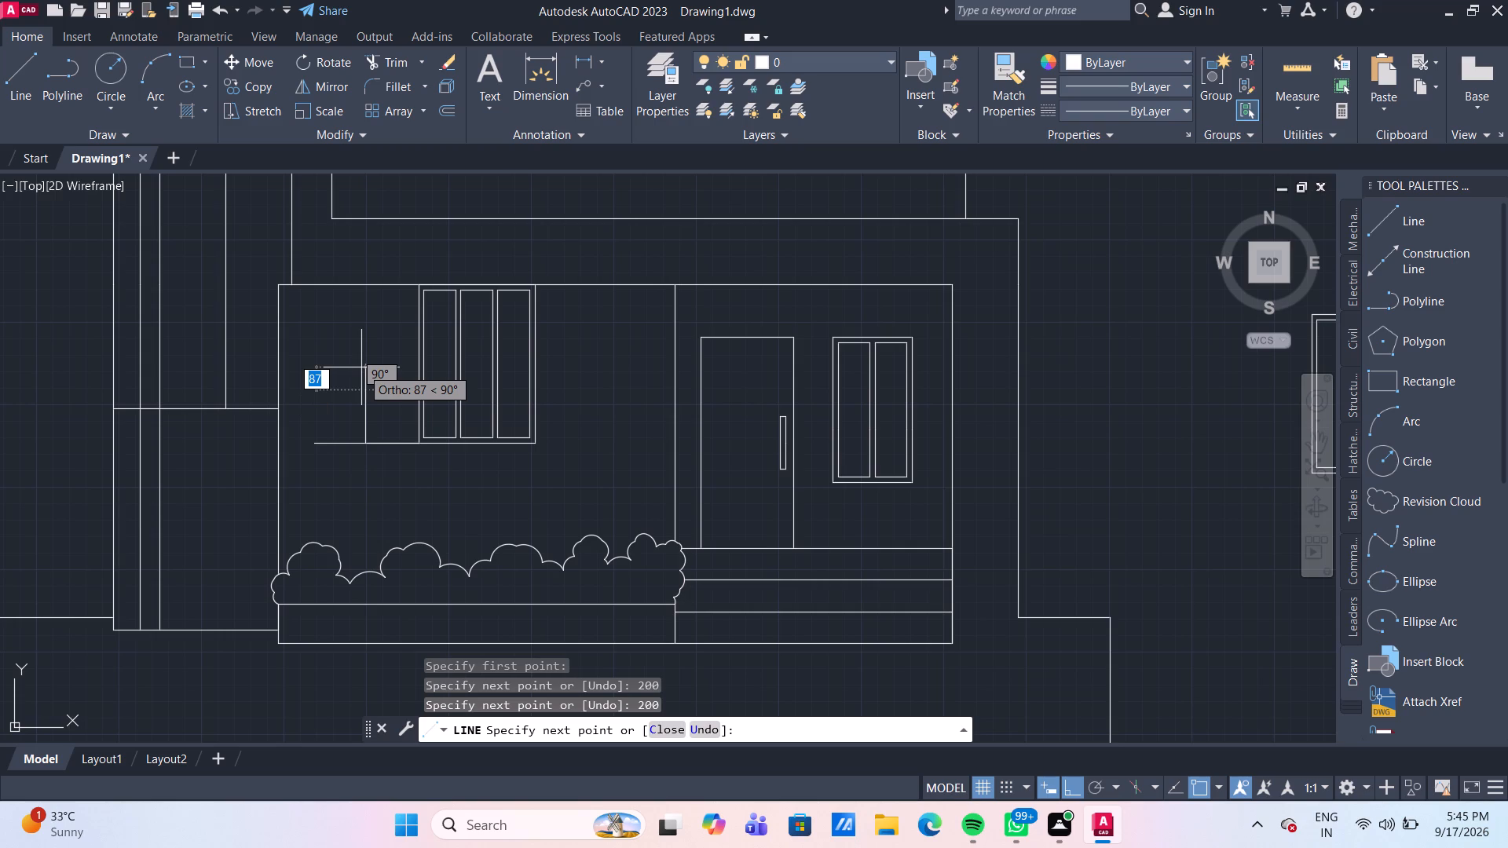
key(Escape)
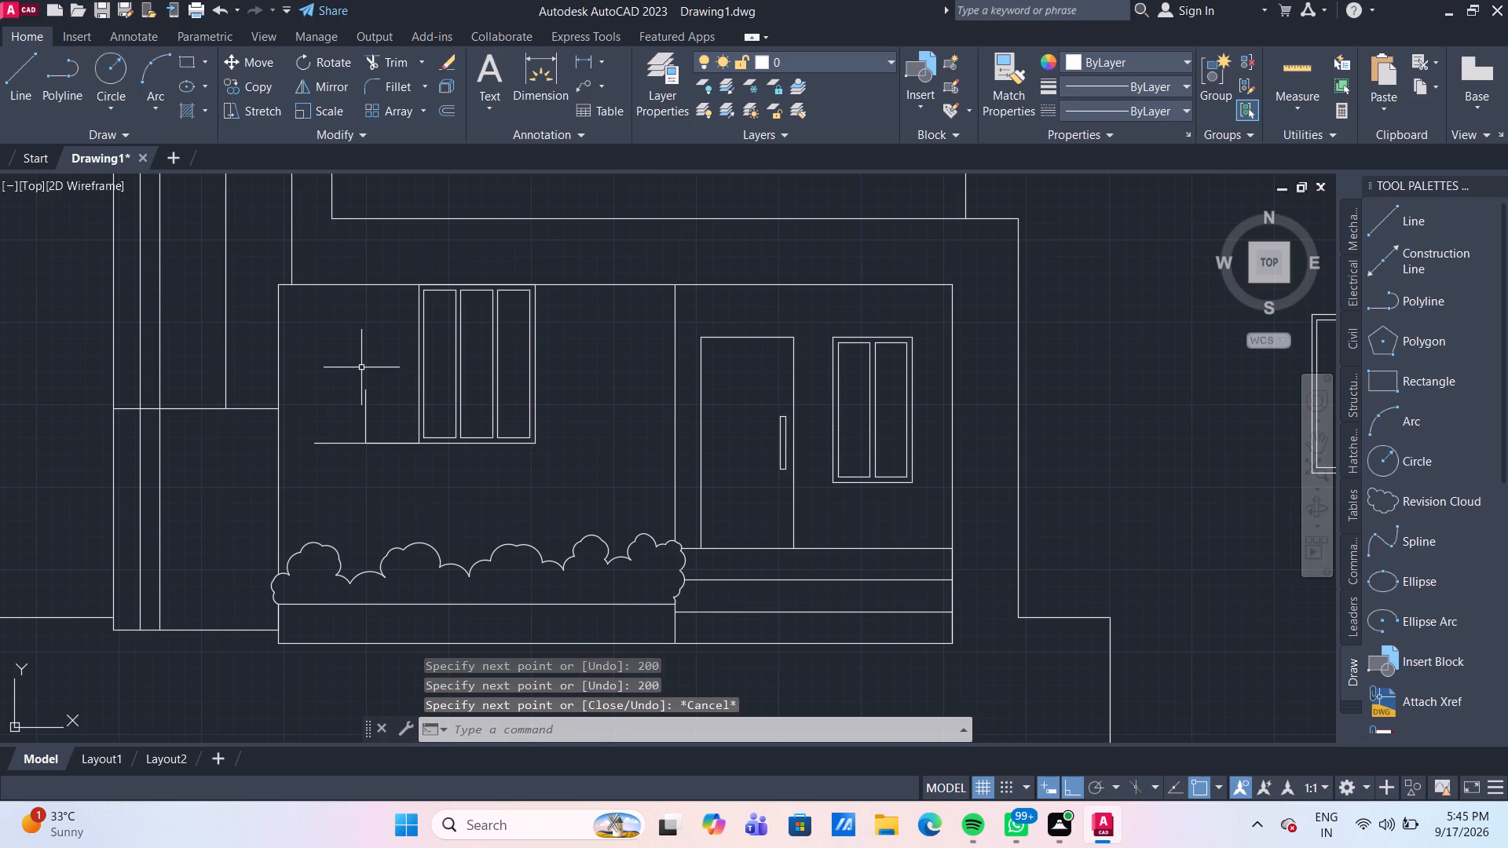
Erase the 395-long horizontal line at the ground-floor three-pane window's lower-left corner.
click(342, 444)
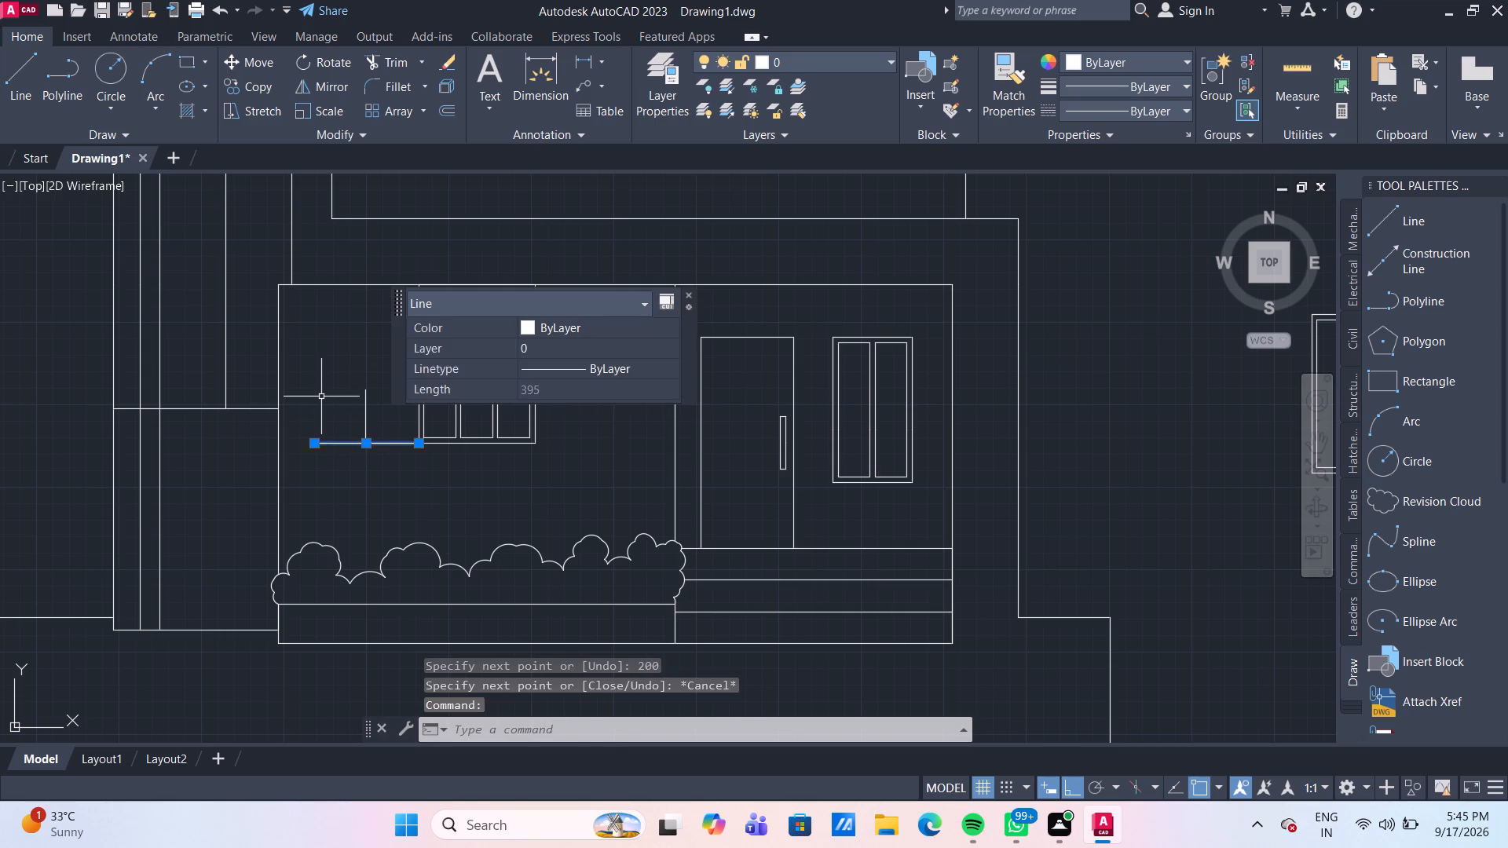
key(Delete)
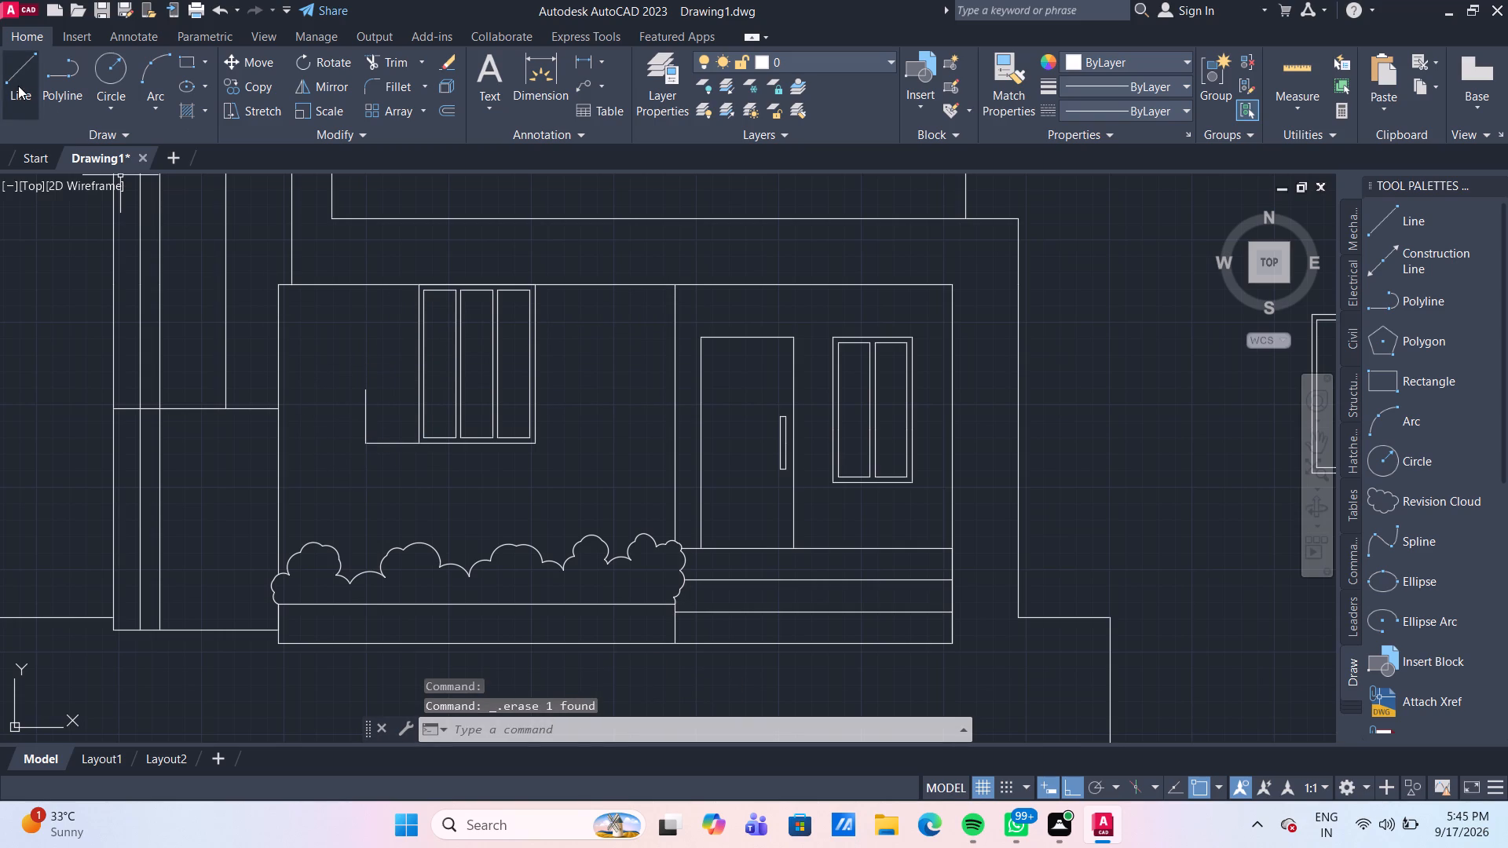
Draw a line from the ground-floor three-pane window's lower-right corner, 200 toward the door and 200 upward.
click(18, 86)
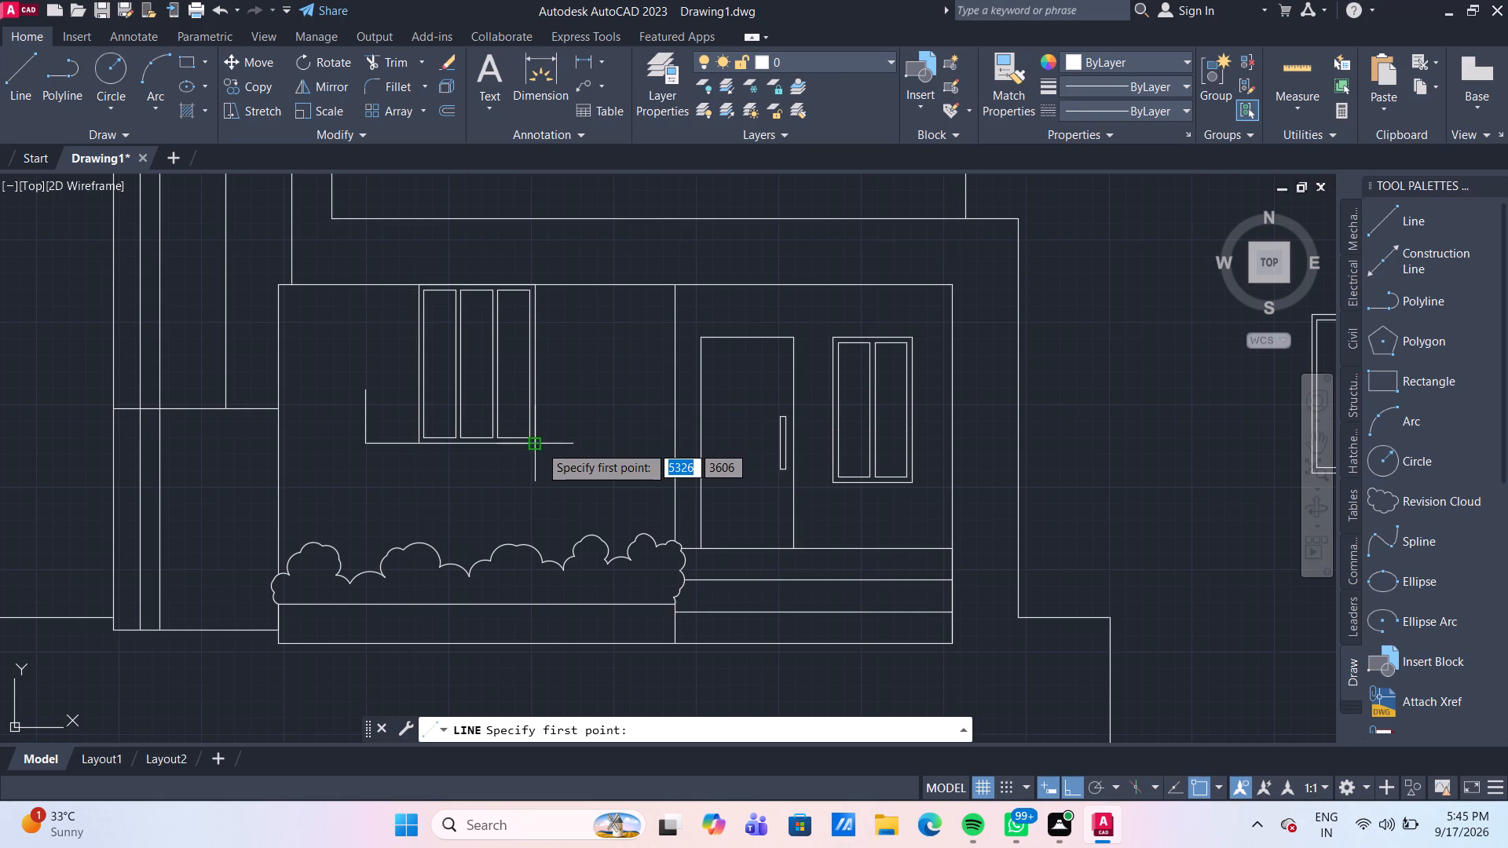
click(540, 445)
text(200)
key(Return)
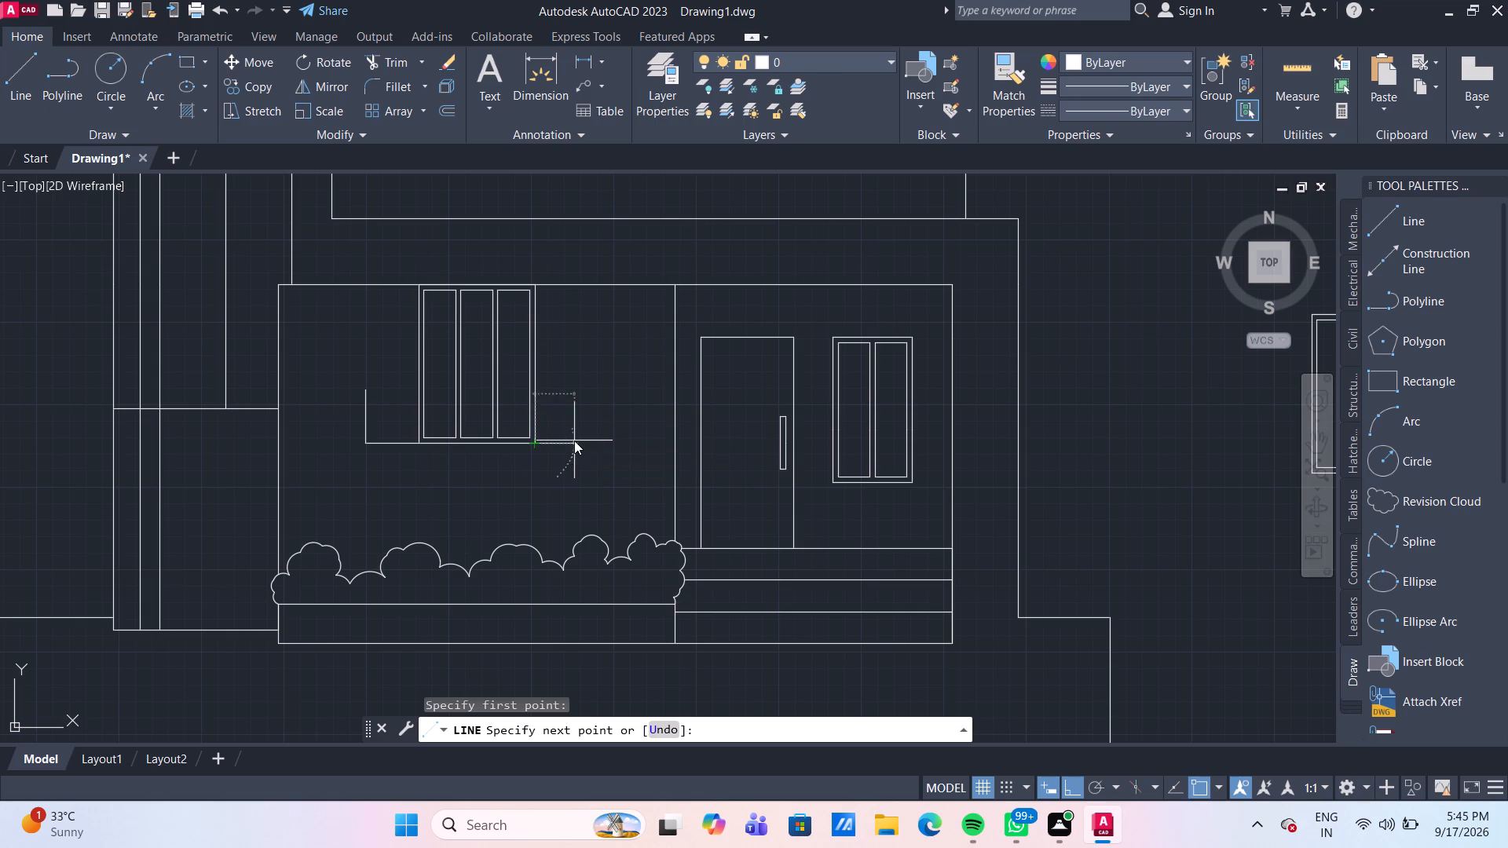
text(200)
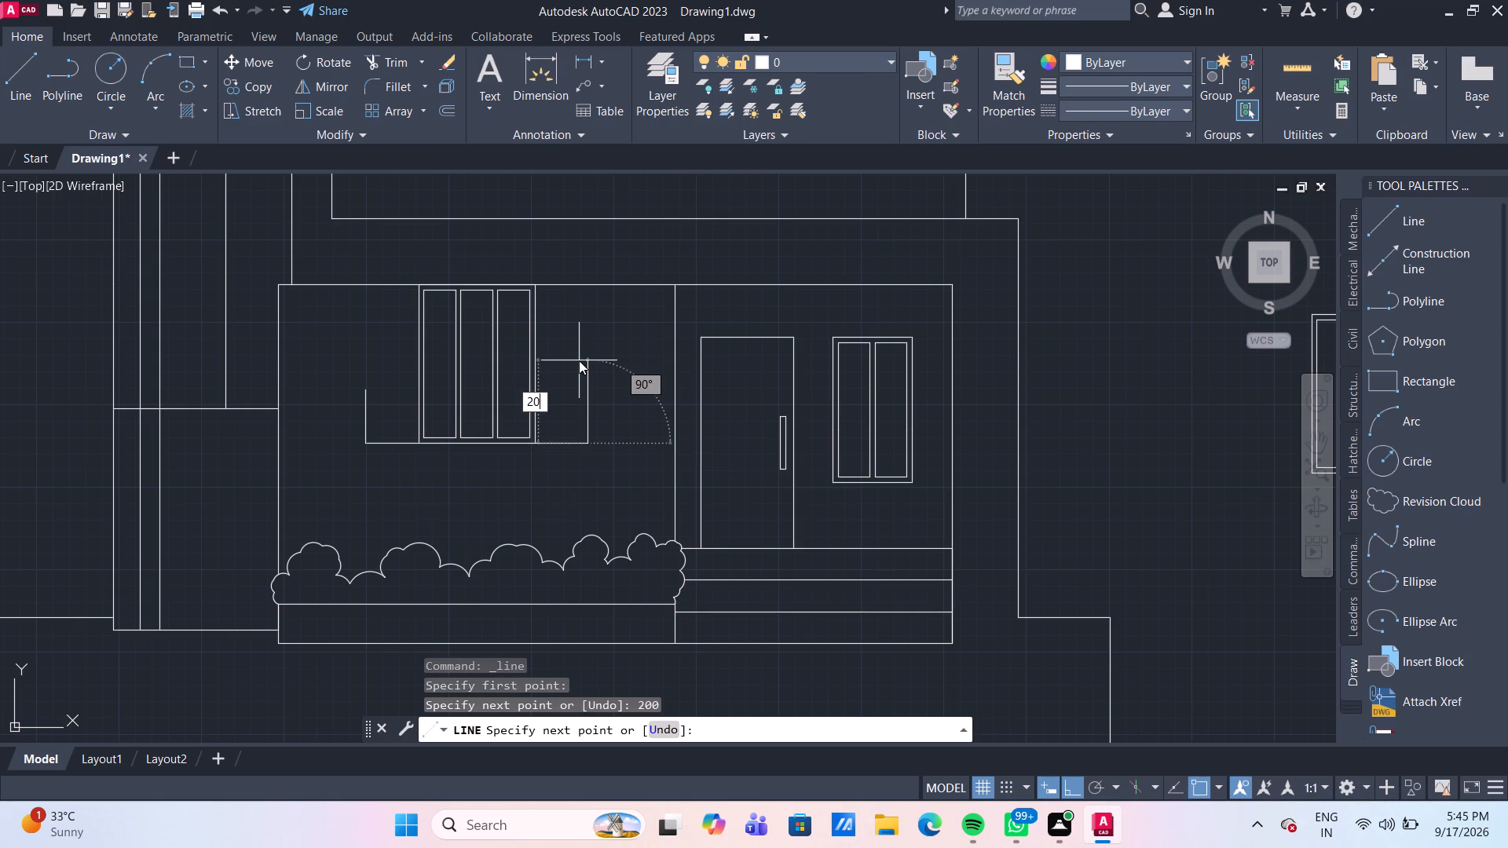
key(Return)
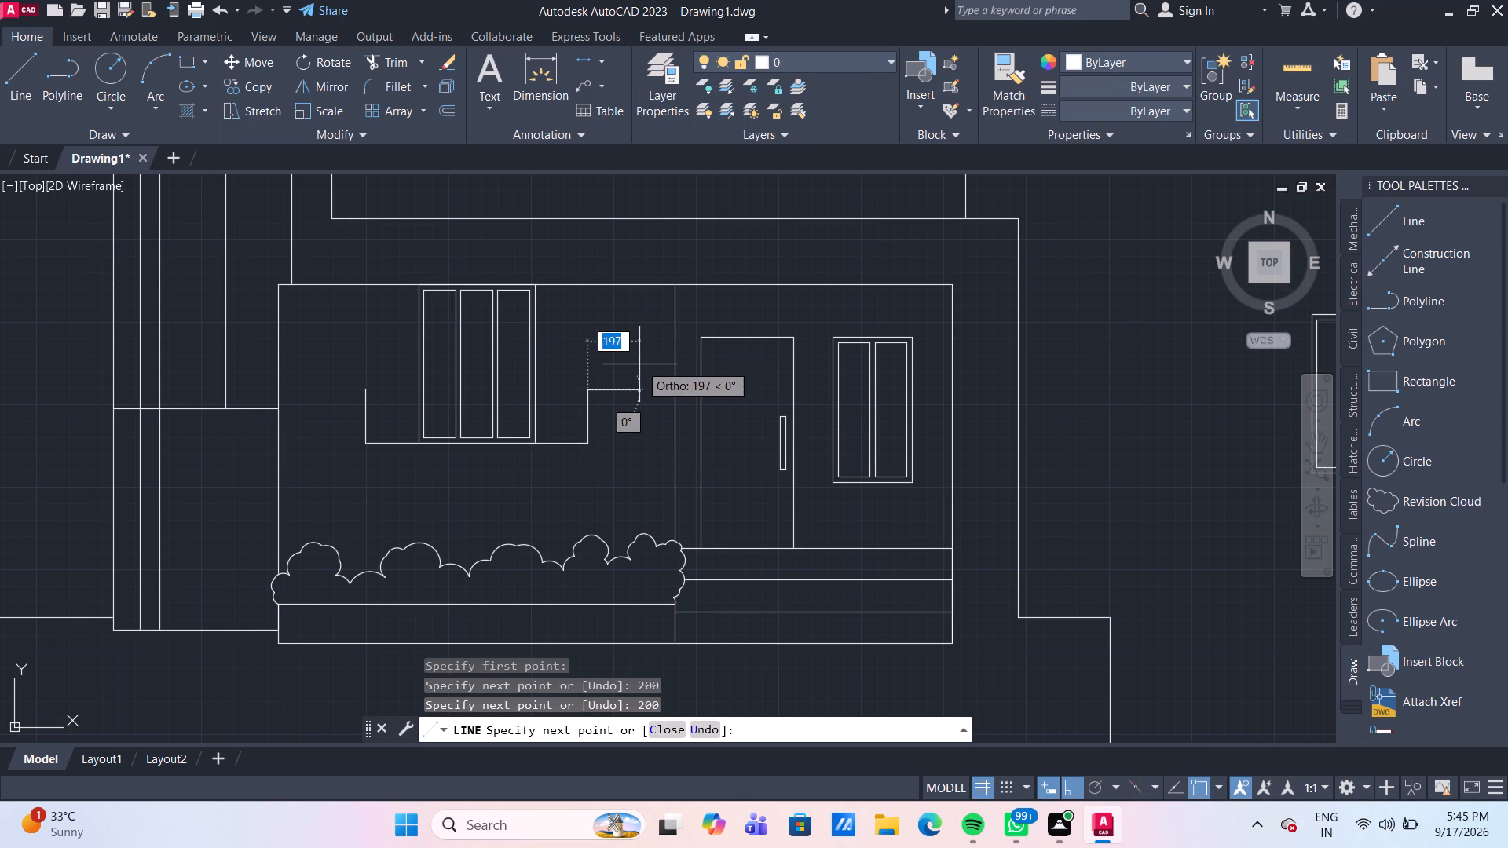
key(Escape)
Offset the small rectangle beside the tall column inward by 15.
scroll(263, 338, down, 1)
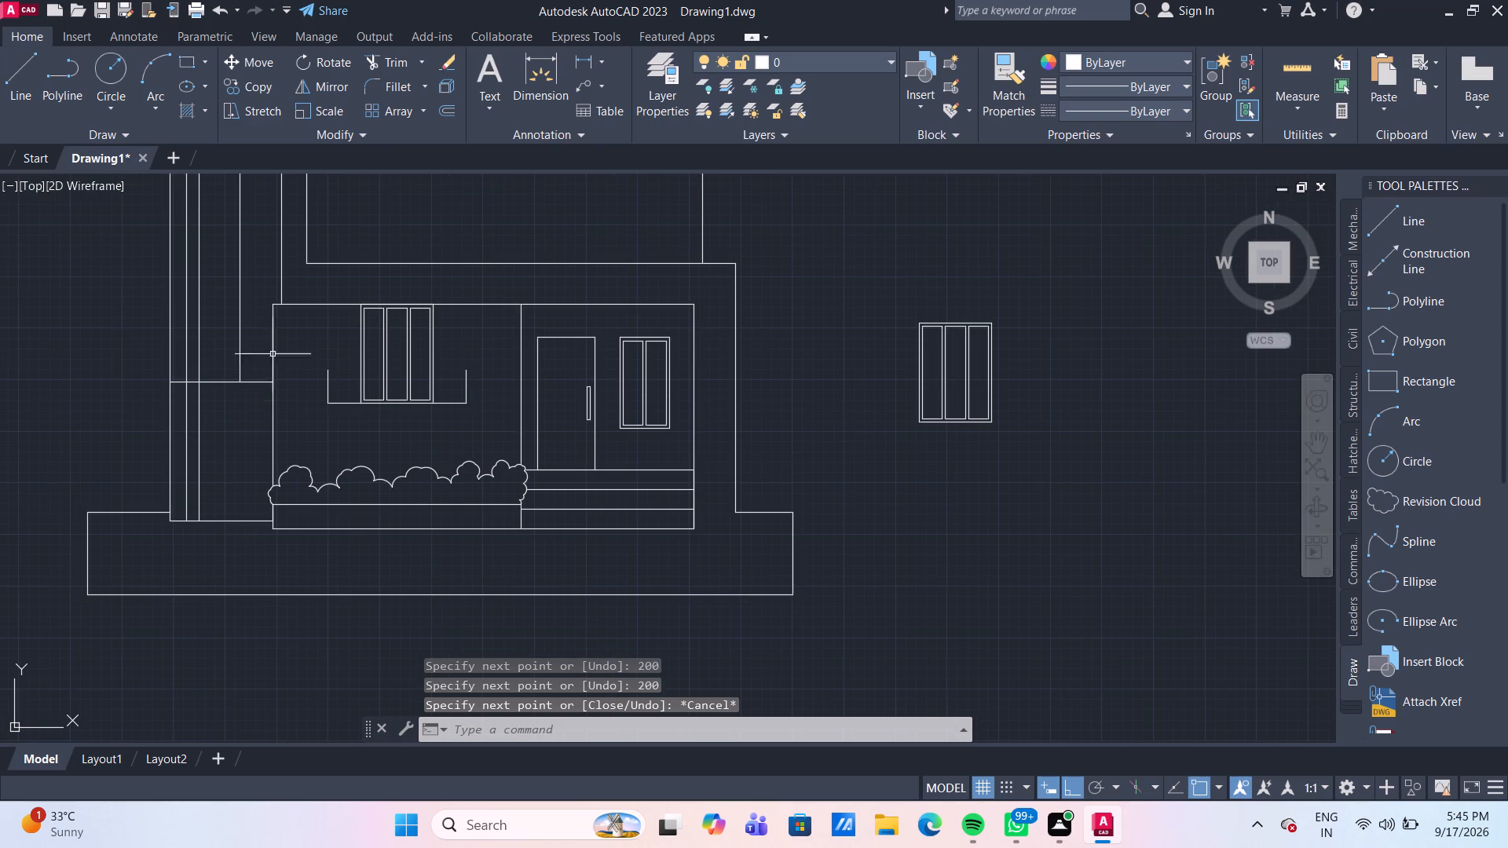
middle_drag(254, 362, 504, 456)
middle_drag(309, 272, 314, 420)
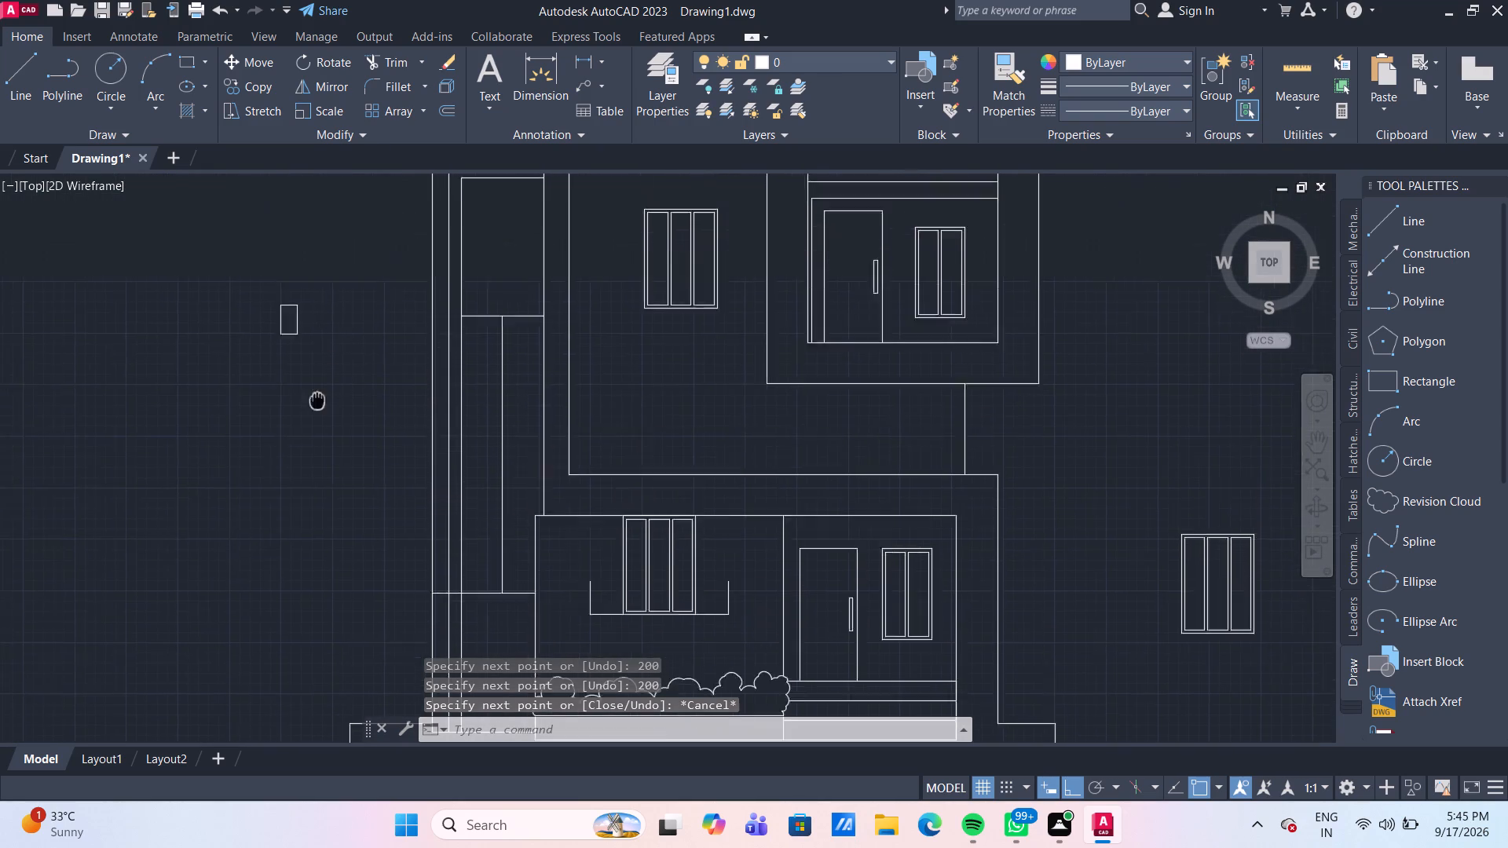
middle_drag(314, 420, 307, 437)
drag(295, 393, 263, 349)
click(234, 294)
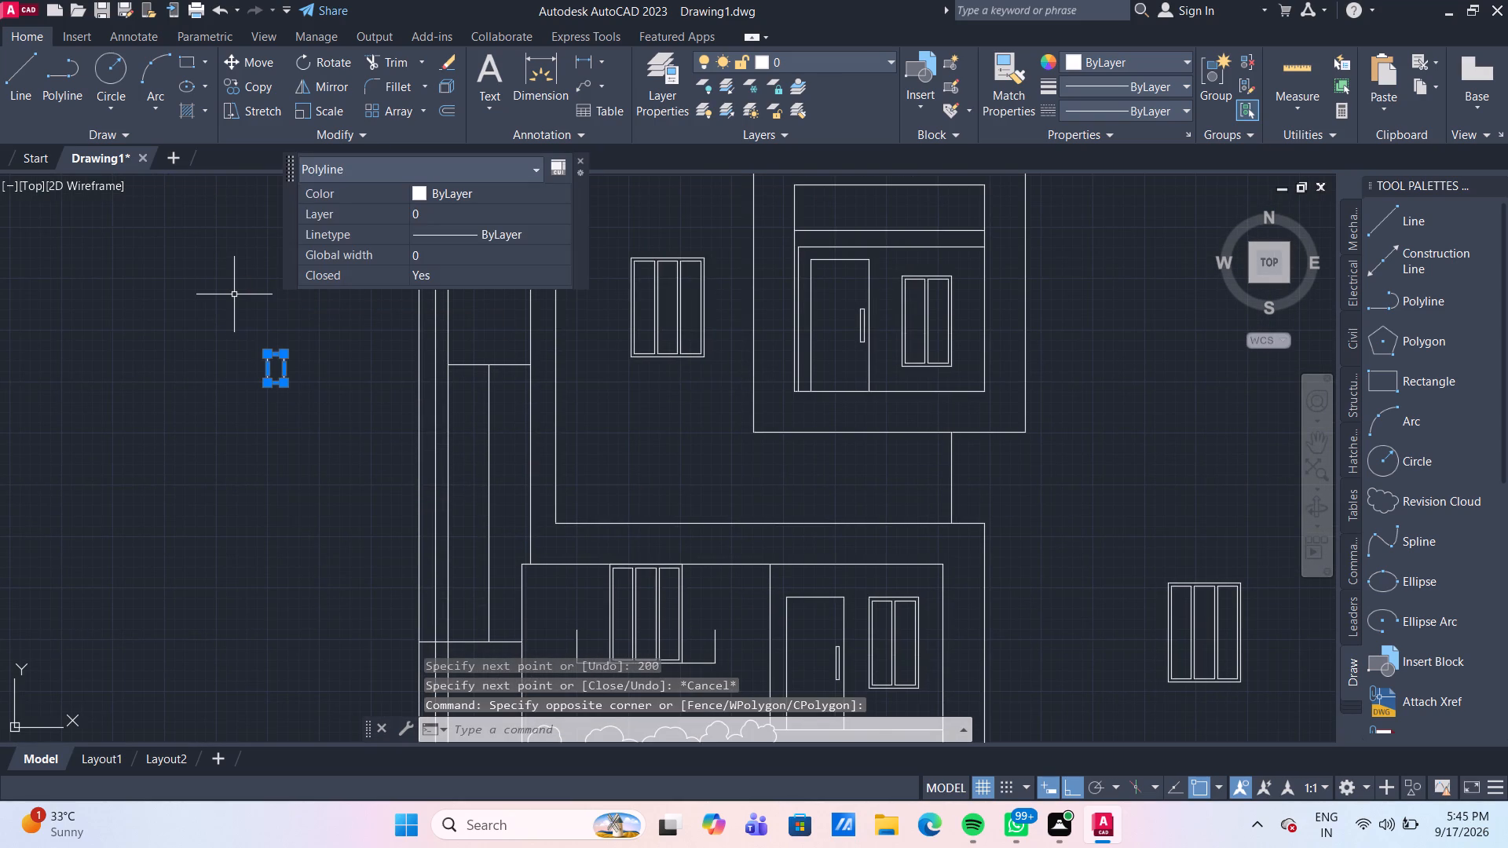
key(Escape)
scroll(277, 366, up, 2)
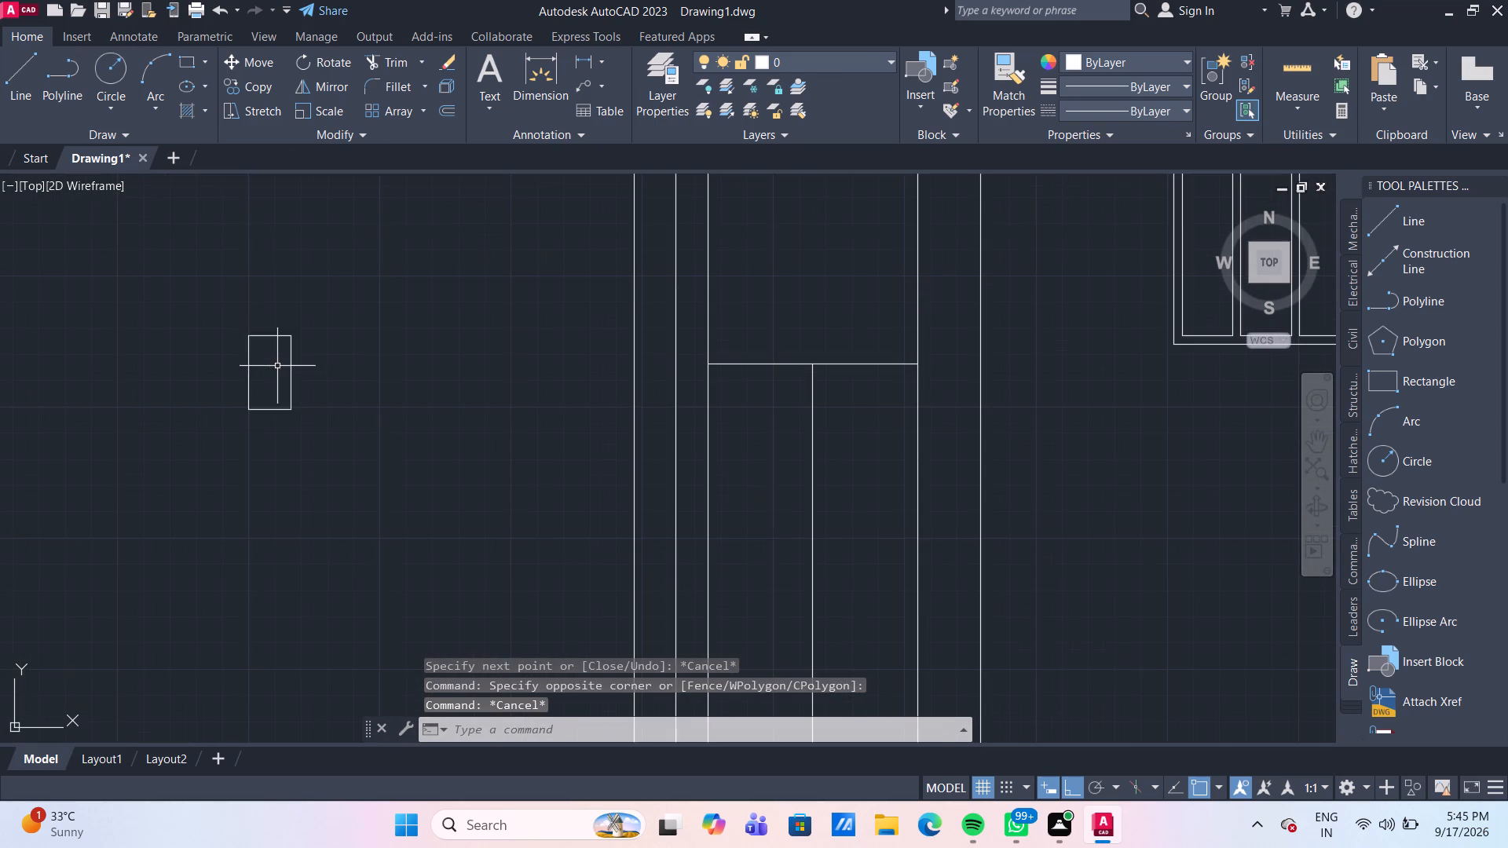
scroll(278, 338, up, 1)
key(o)
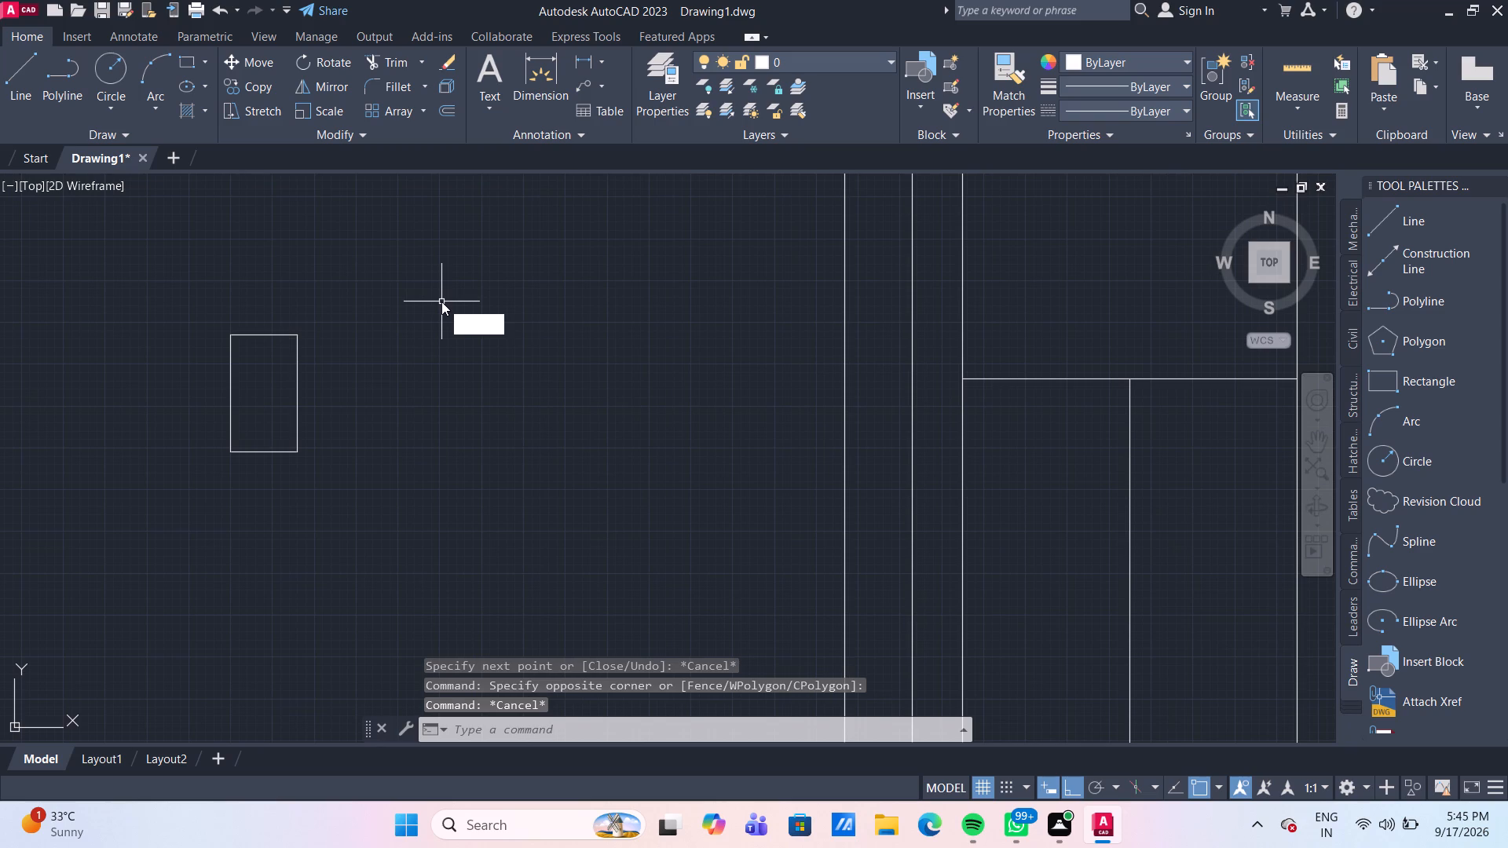
key(Return)
key(Return)
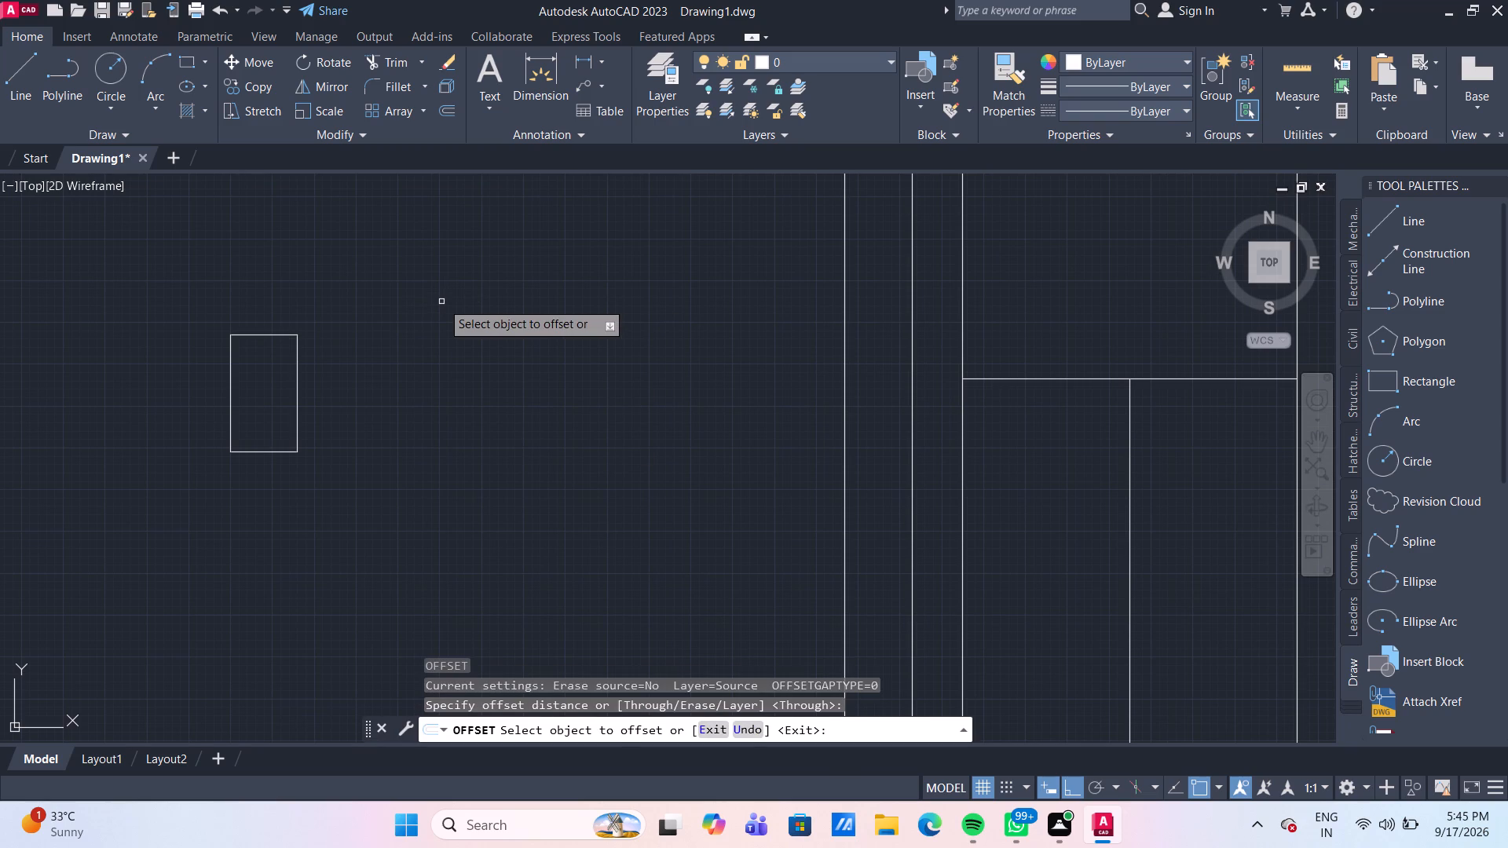
click(284, 335)
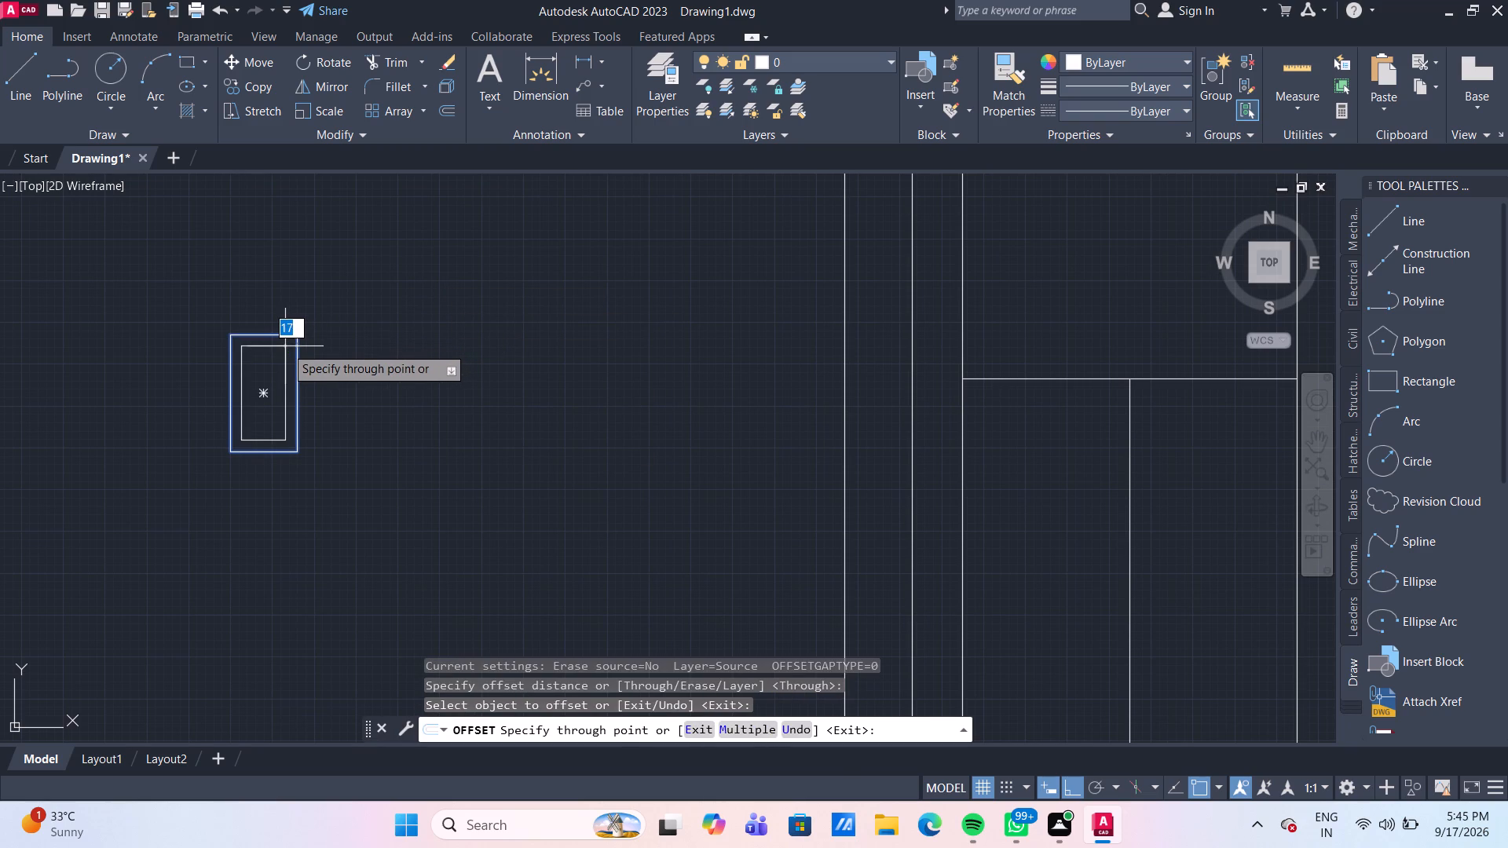
text(15)
key(Return)
scroll(295, 349, down, 3)
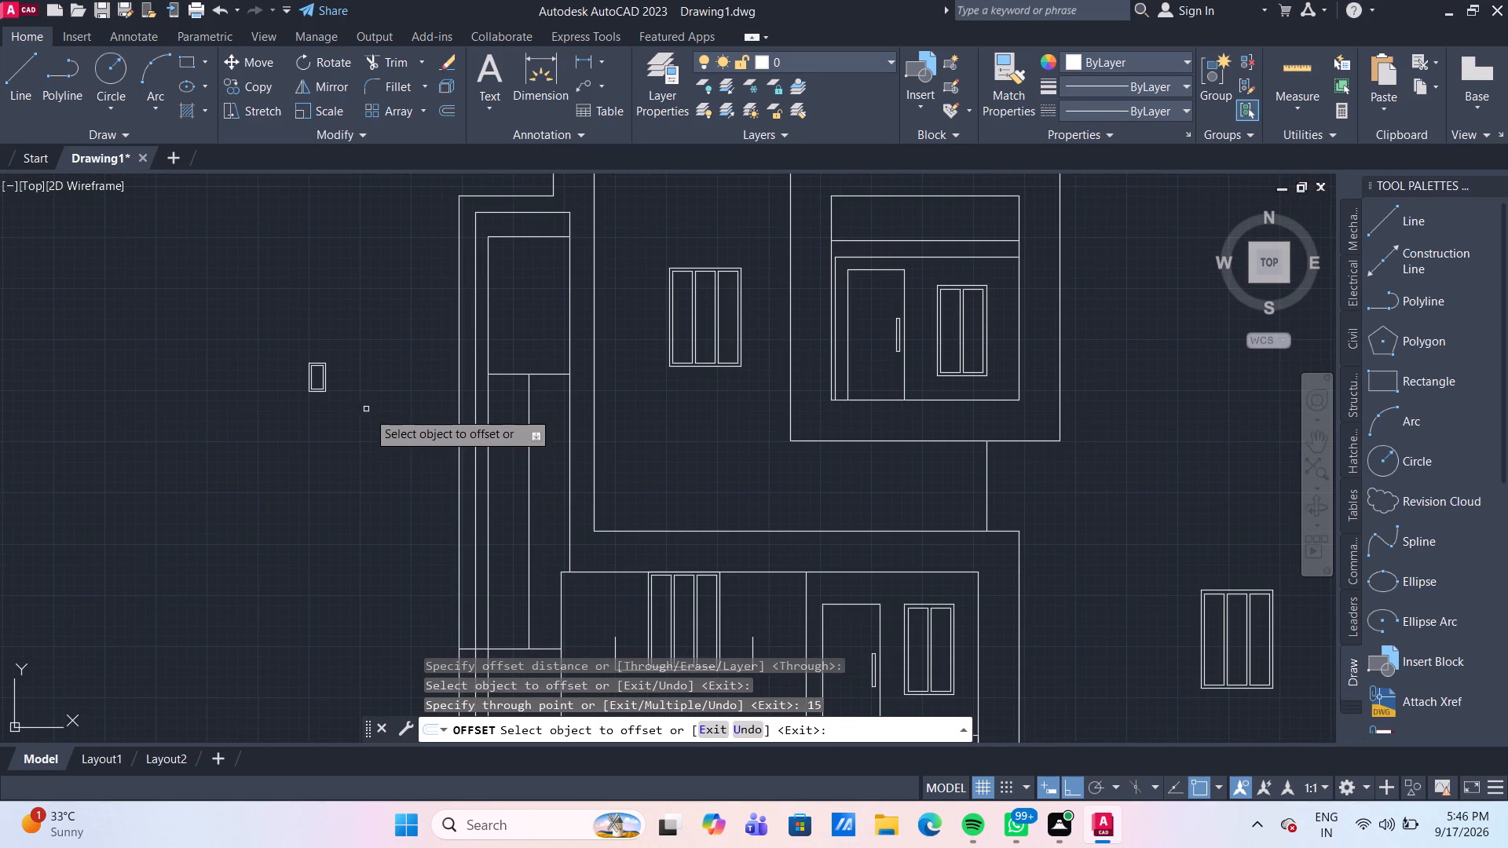
scroll(345, 414, down, 1)
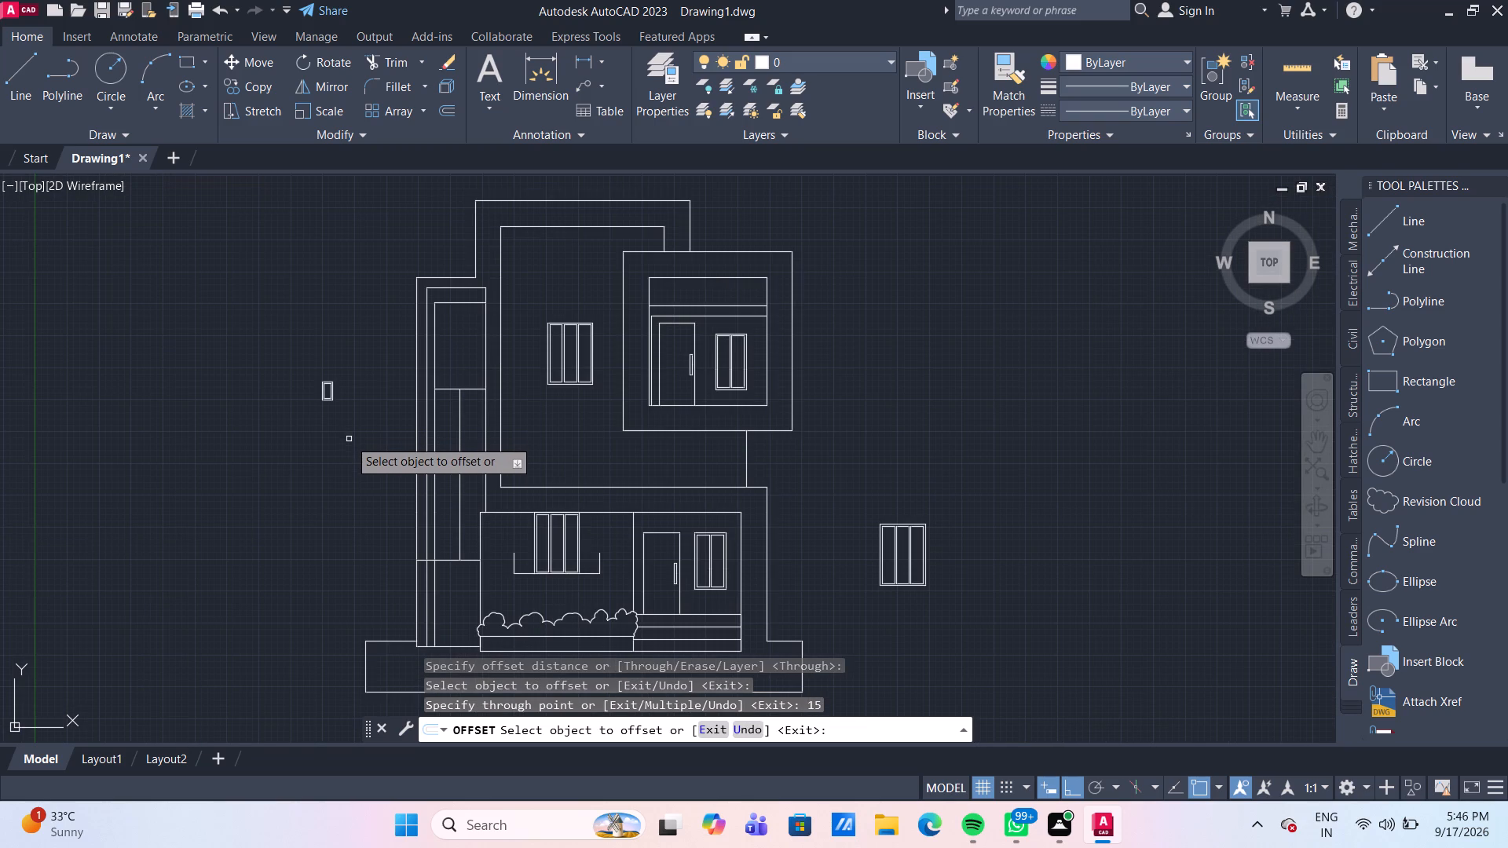
scroll(349, 439, down, 1)
scroll(333, 428, up, 3)
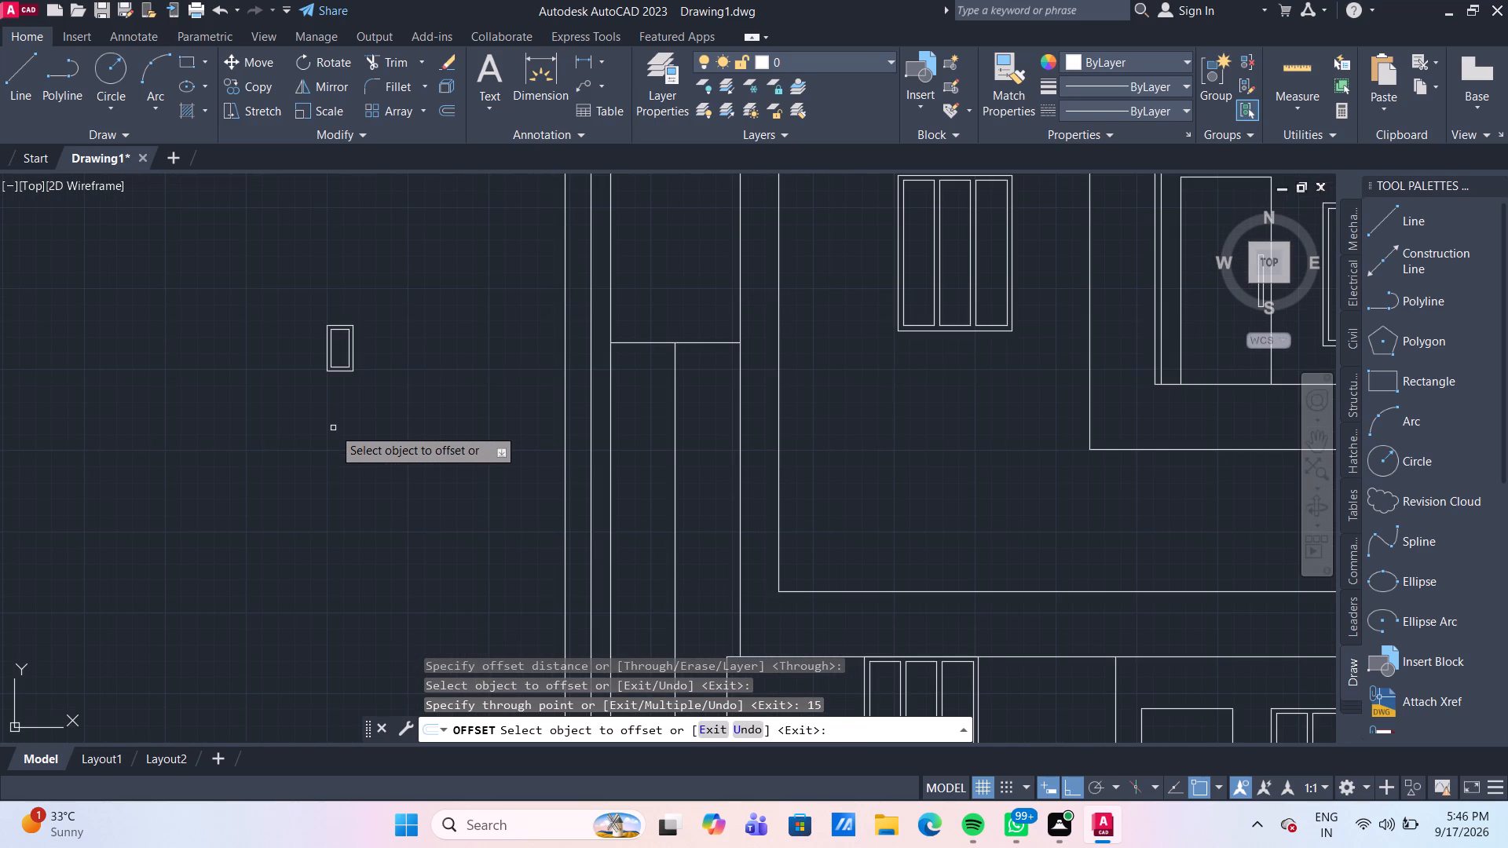
key(Escape)
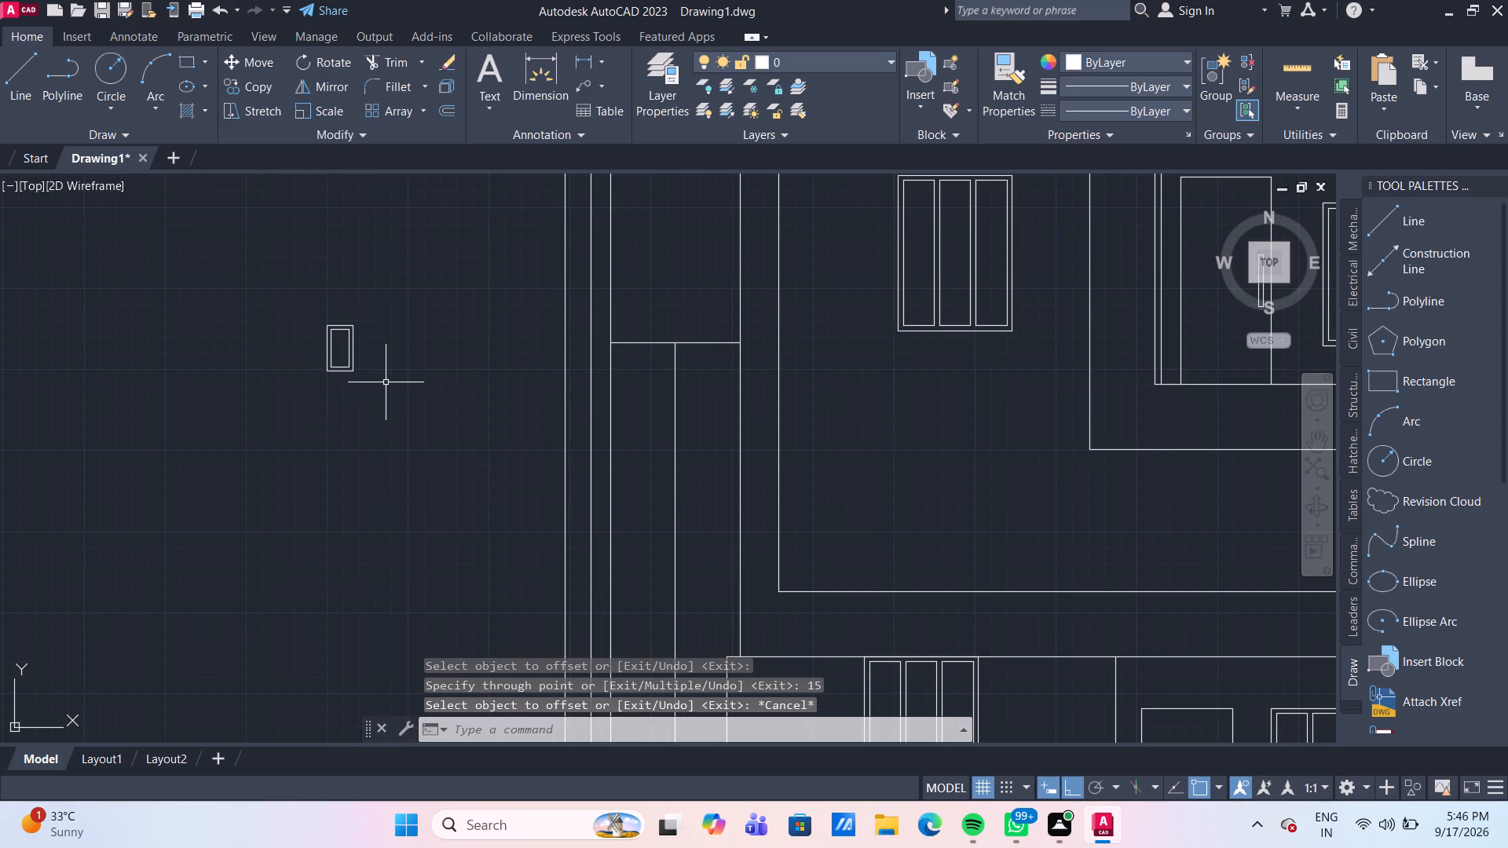
Draw a 200 by 575 rectangle around the small double-outlined rectangle beside the tall column.
middle_drag(393, 388, 386, 454)
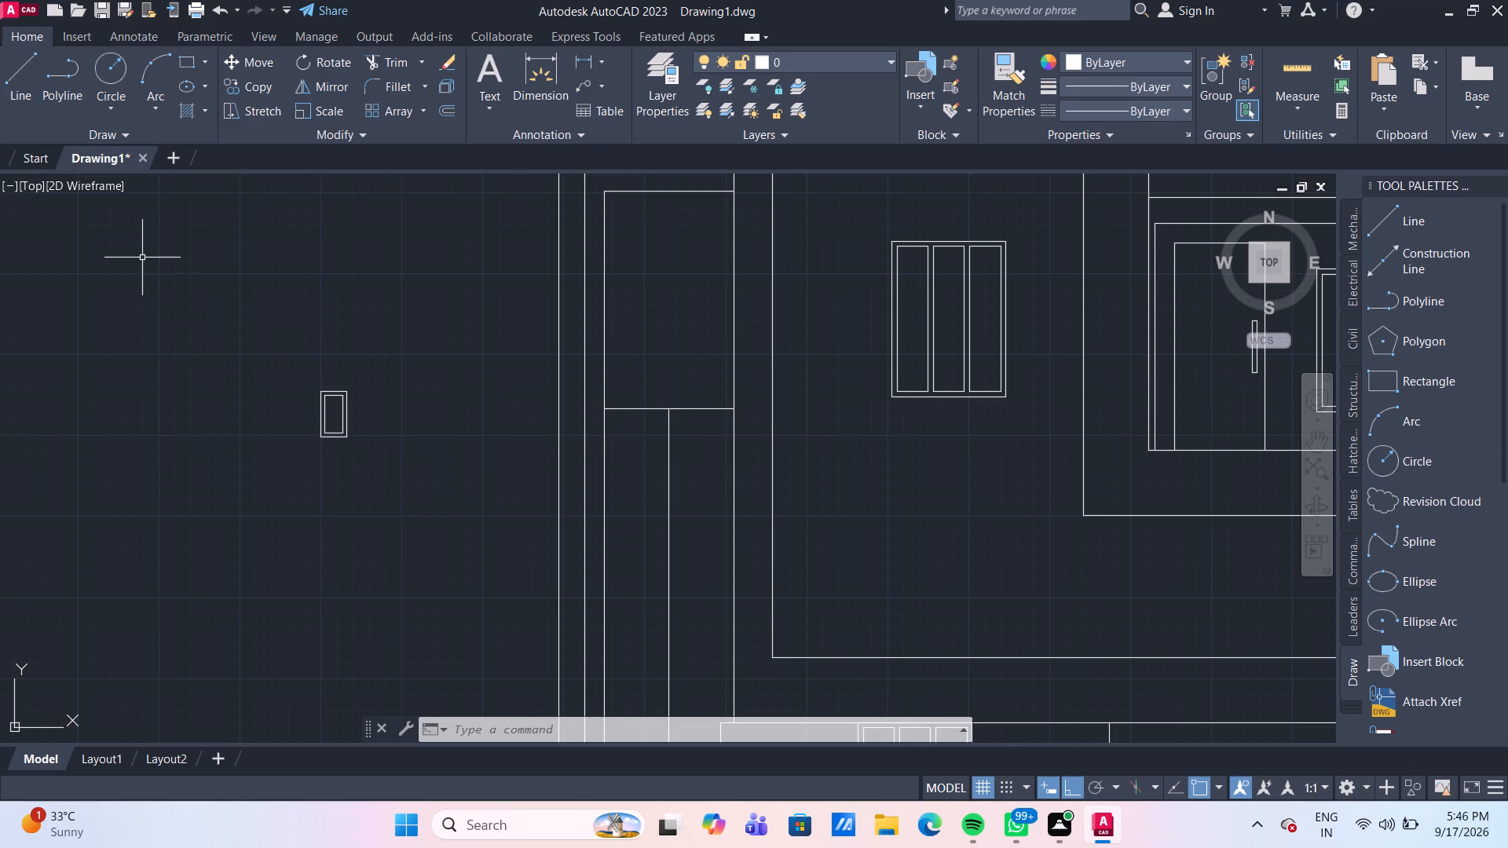
click(192, 61)
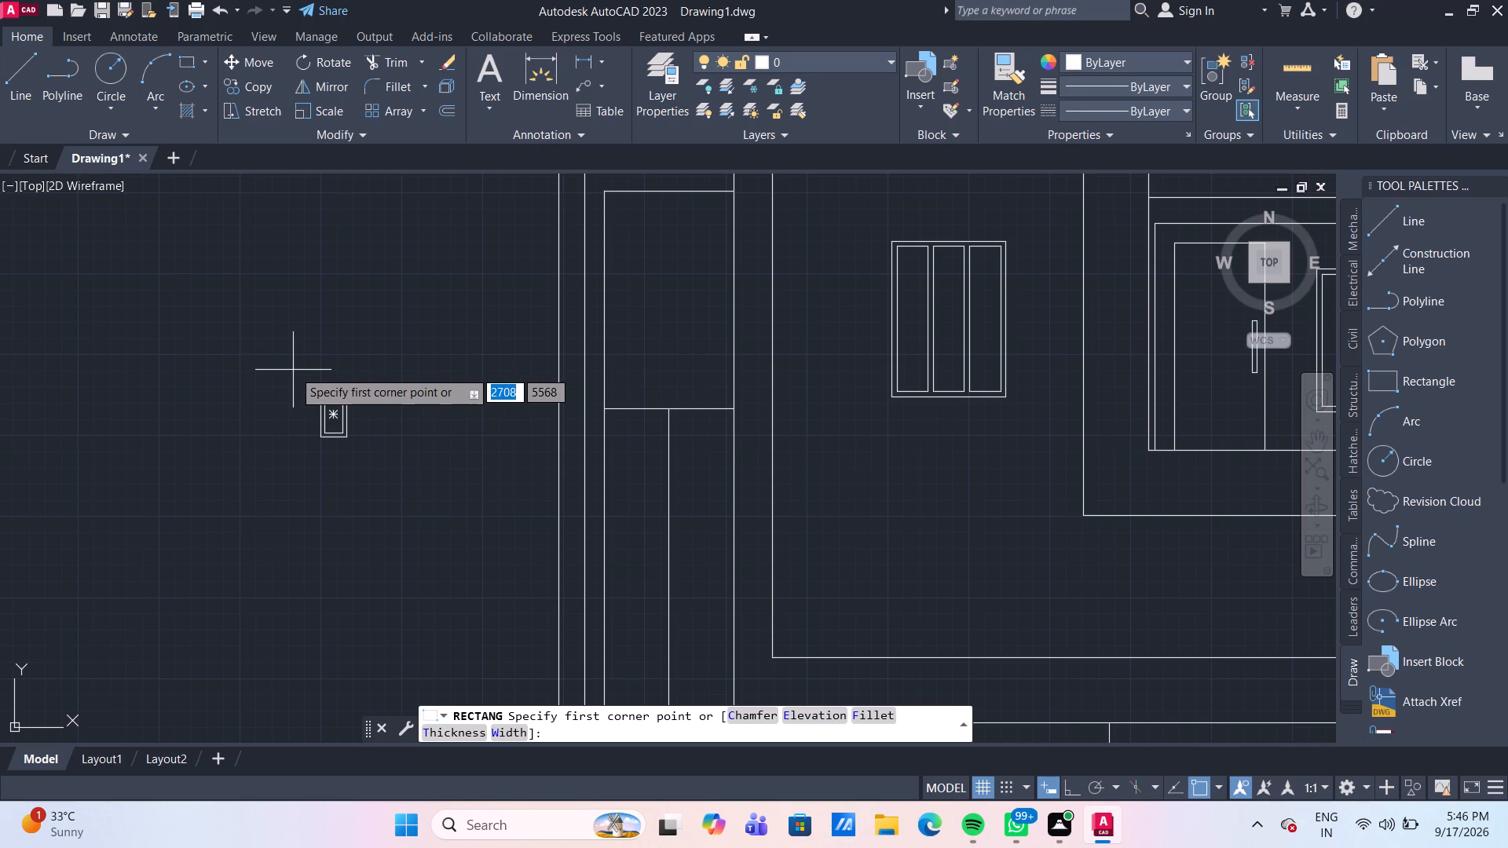
click(293, 370)
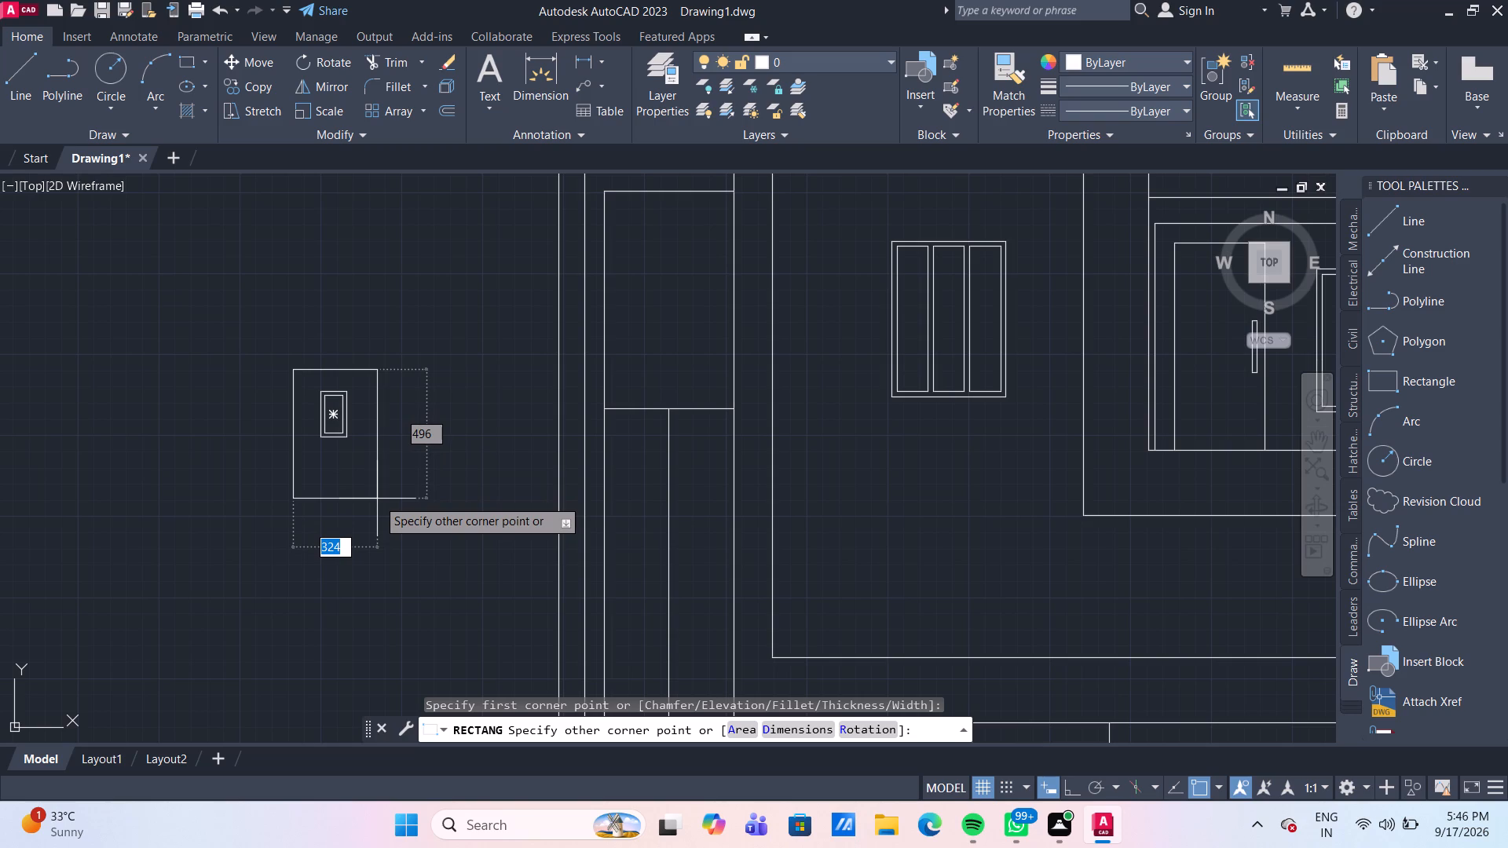
text(200)
key(Tab)
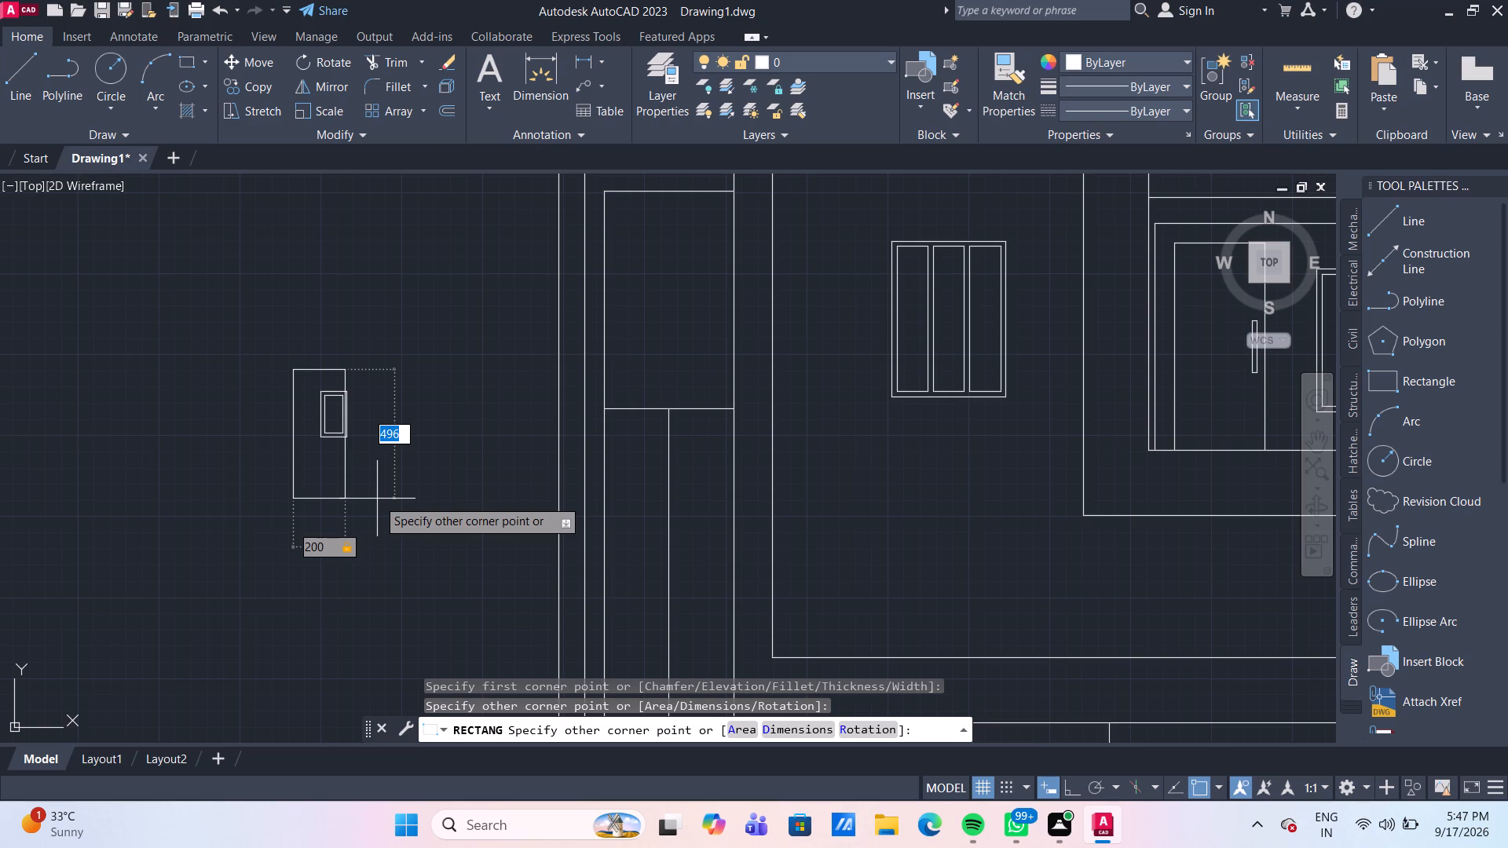
text(57)
key(5)
key(Return)
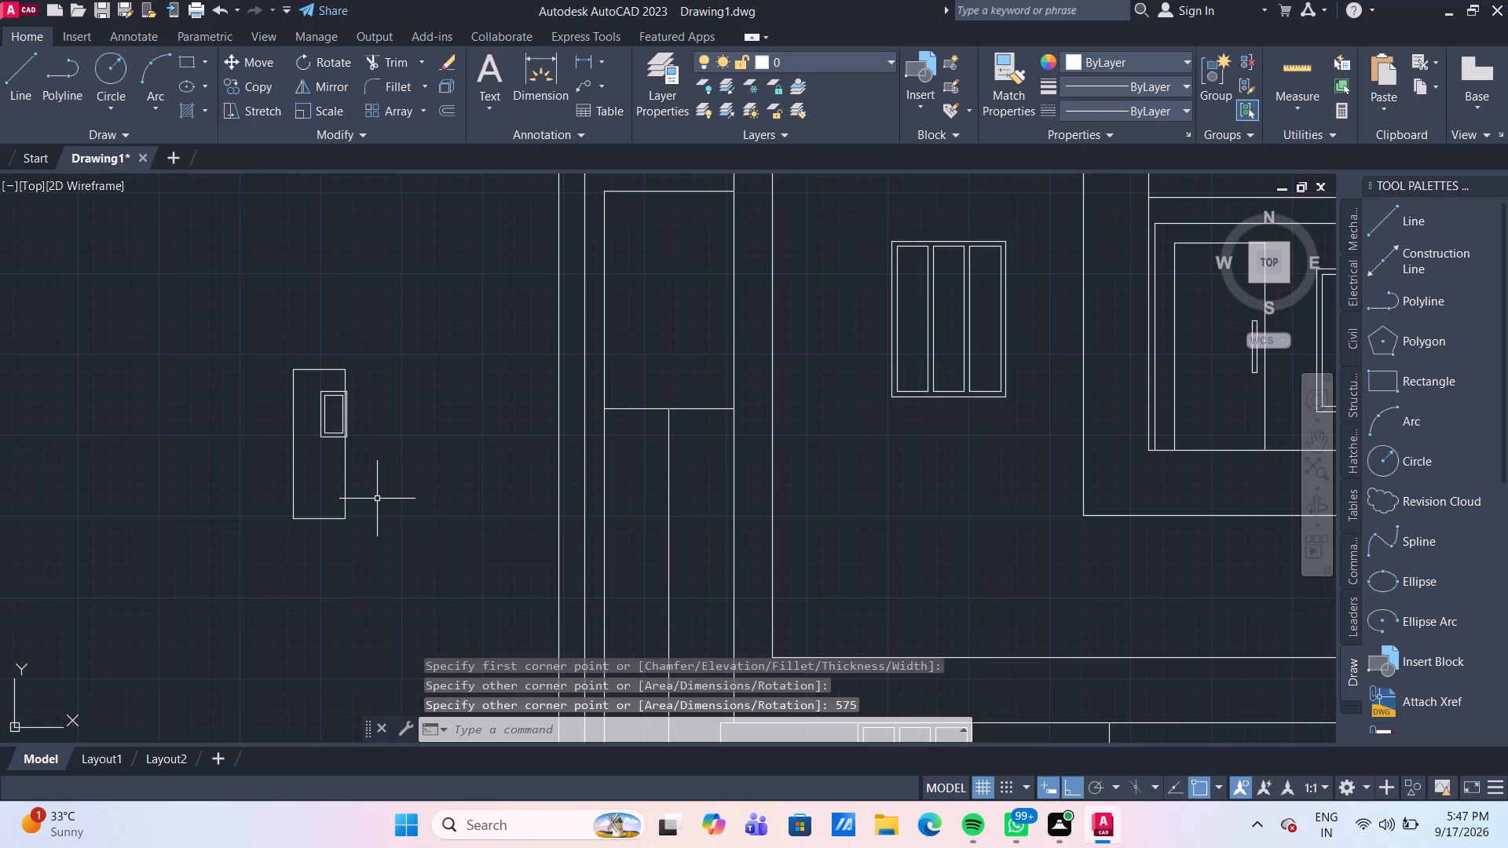
Copy the small double-outlined rectangle from its centre to the centre of the 200 by 575 rectangle.
click(331, 424)
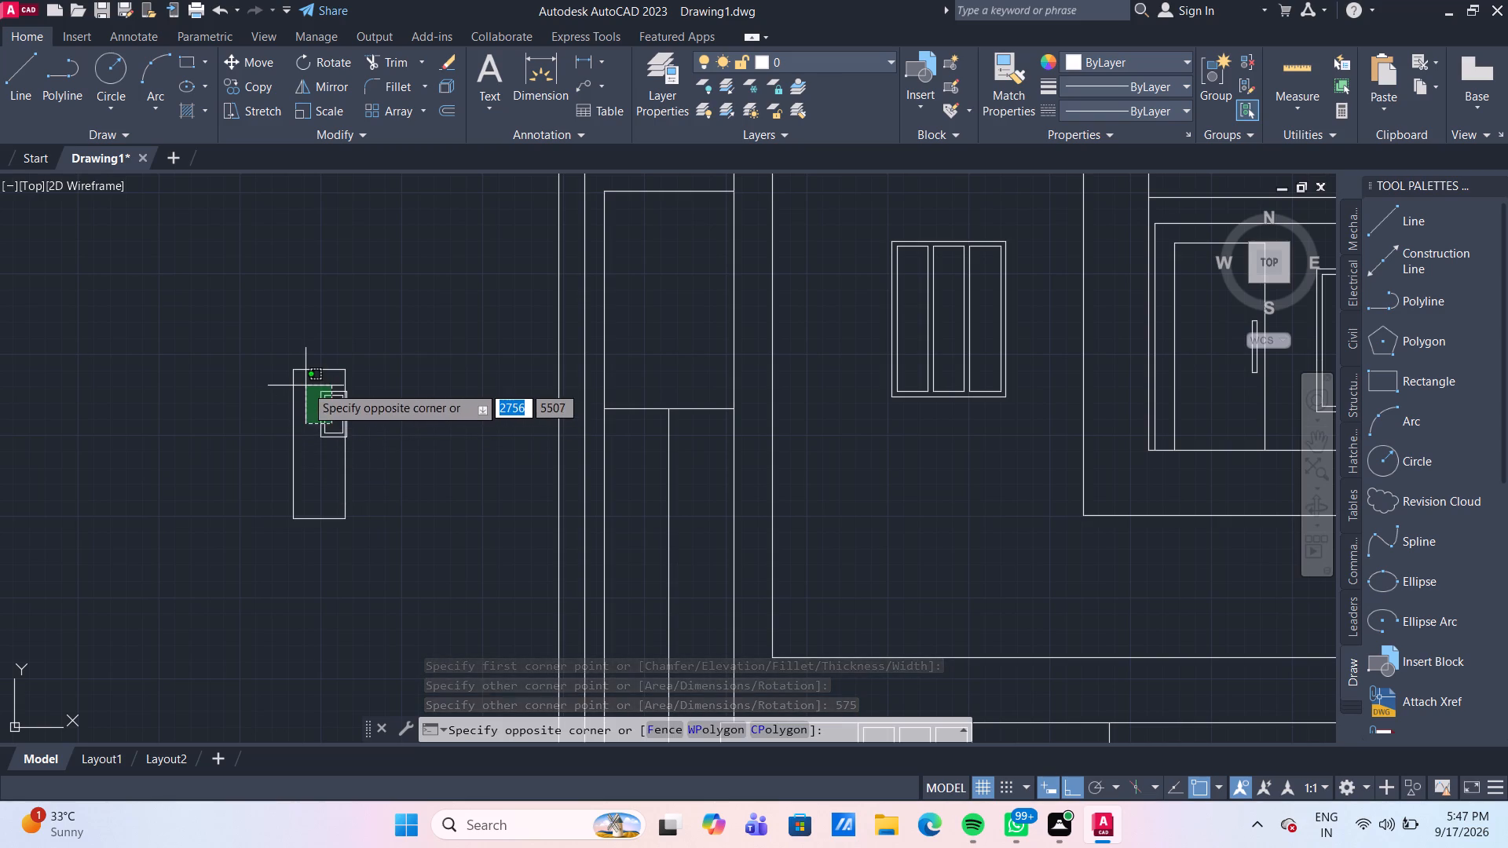
click(307, 389)
key(c)
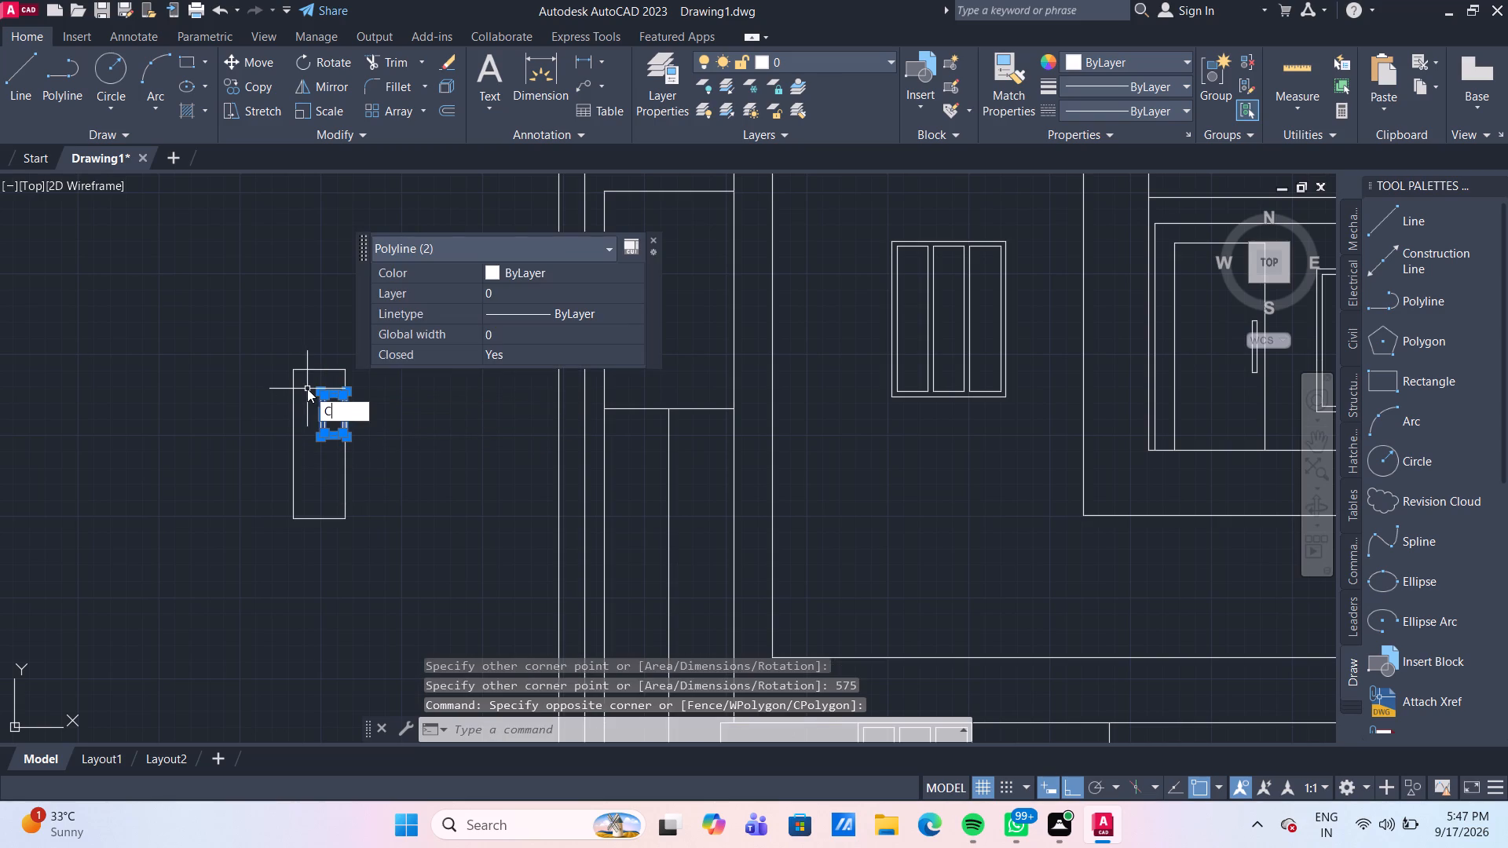
key(o)
key(Return)
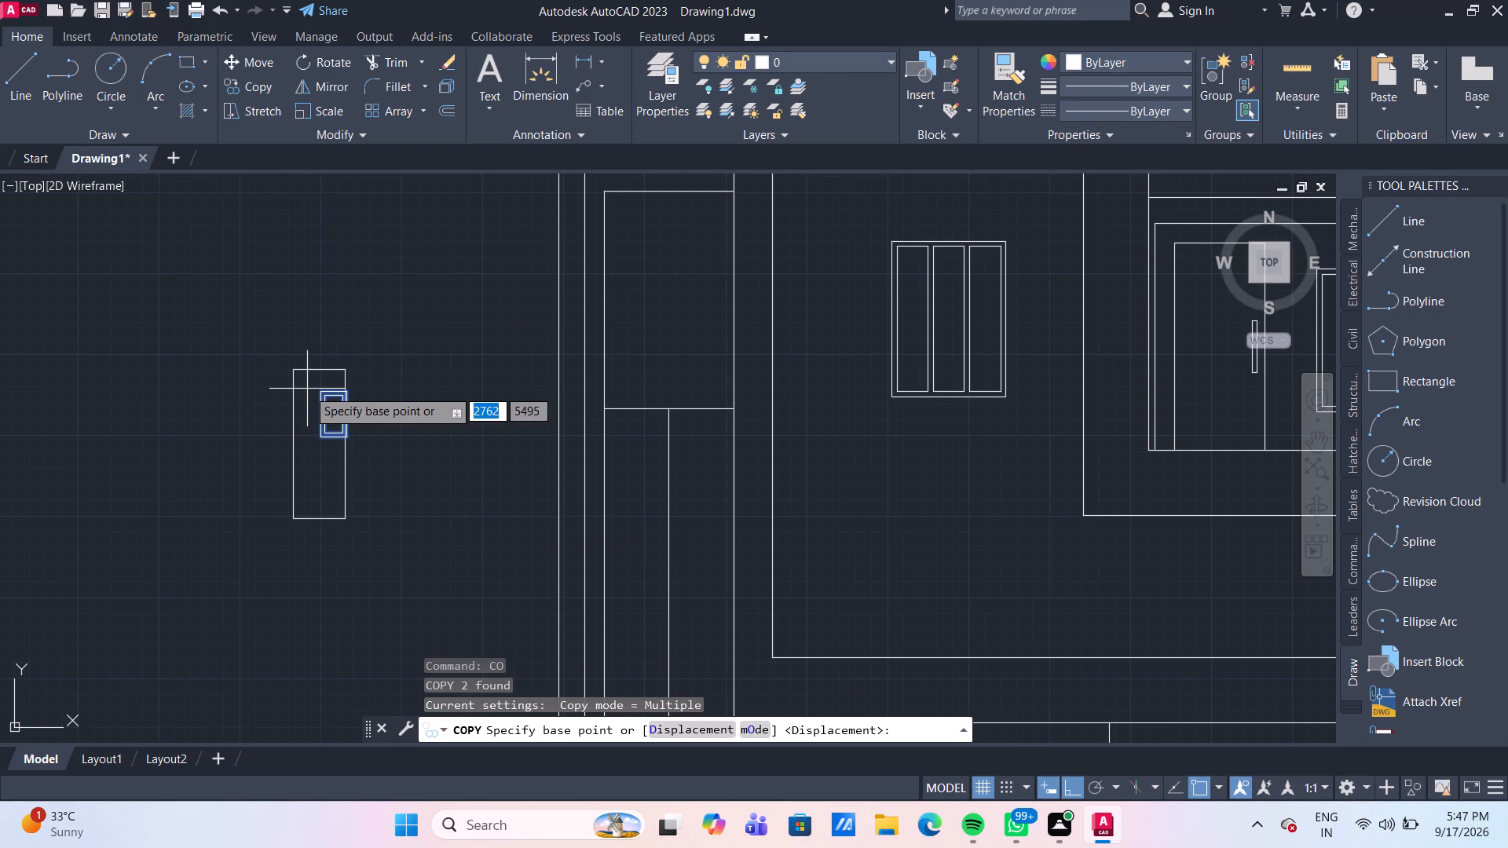
click(332, 410)
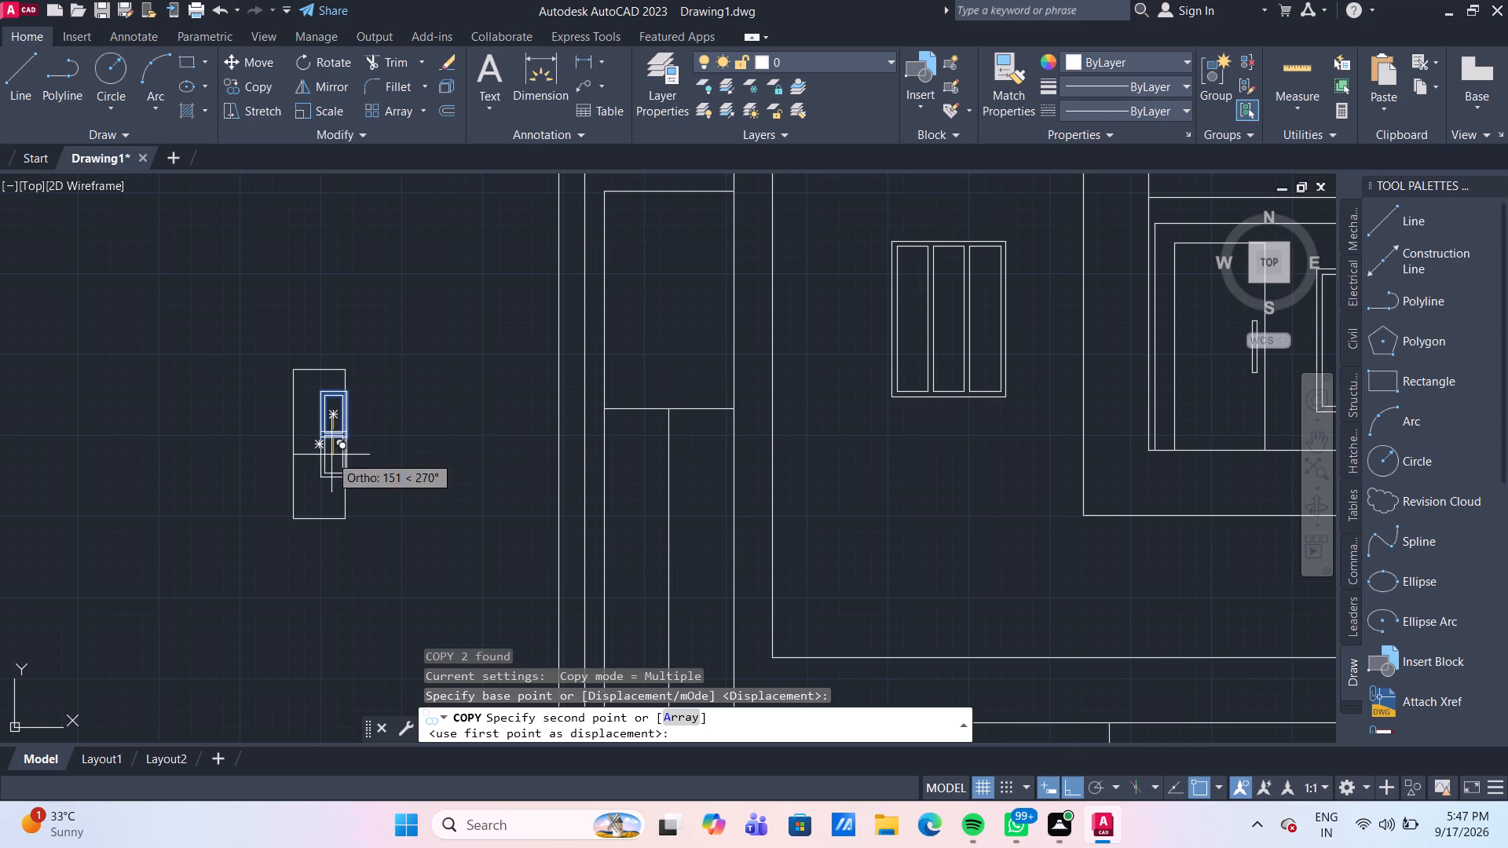
scroll(311, 447, up, 2)
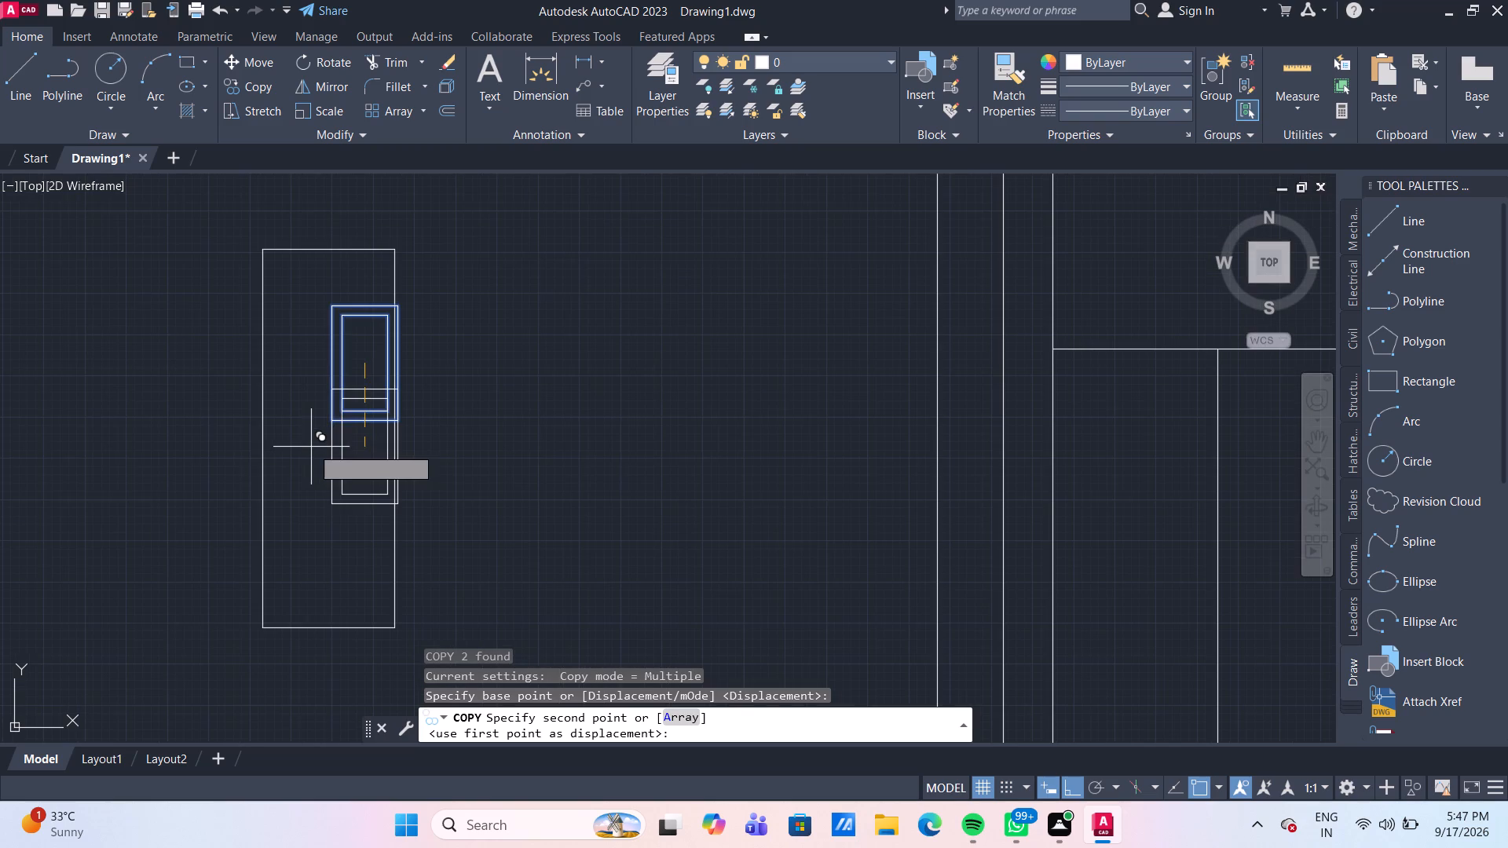
scroll(353, 448, down, 3)
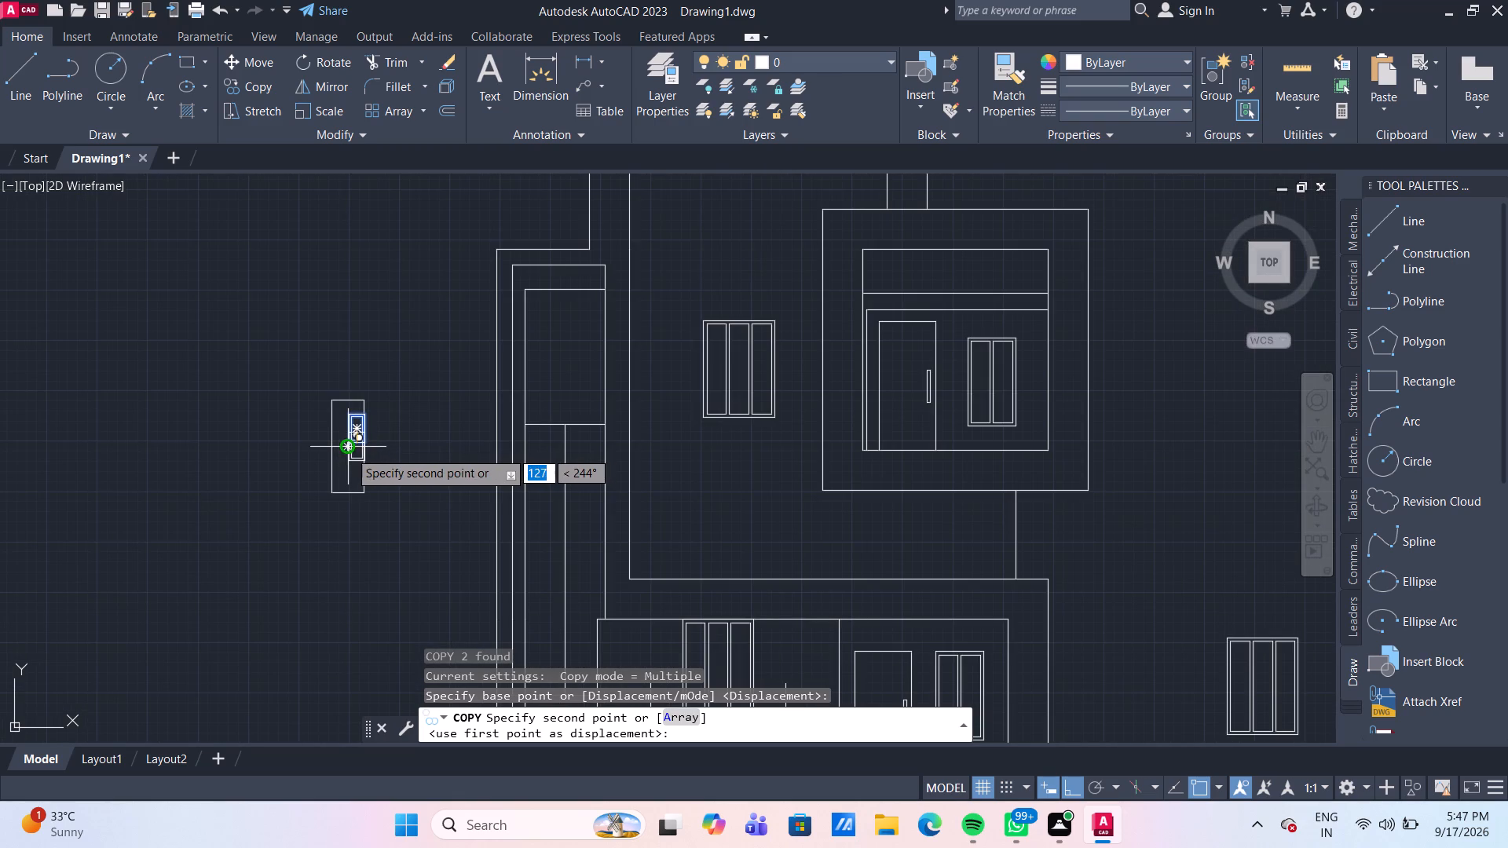
click(349, 451)
key(Escape)
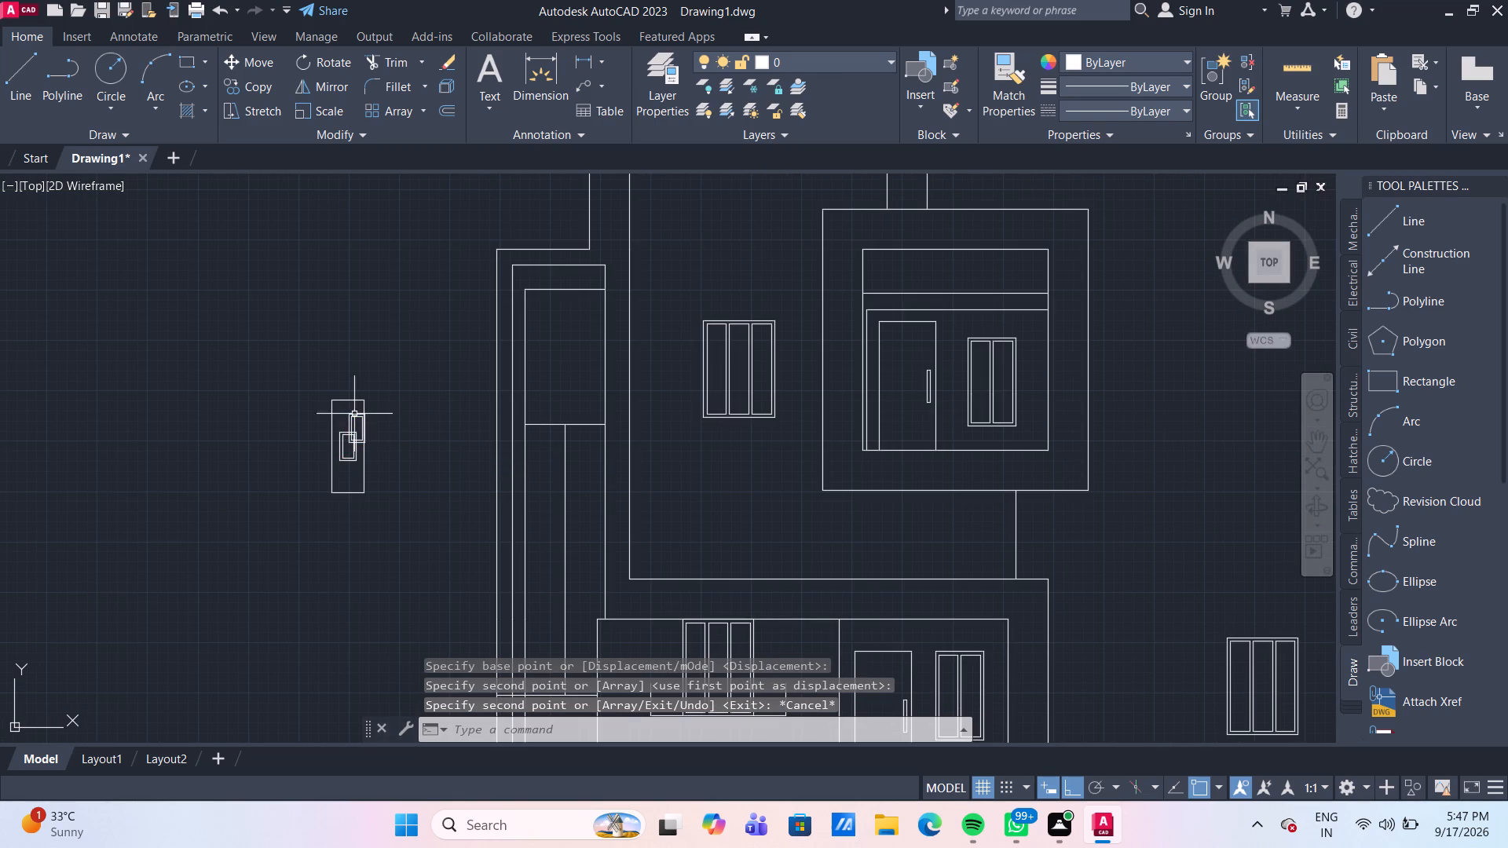
Erase the original off-centre double-outlined rectangle, keeping the centred copy.
scroll(351, 419, up, 1)
click(361, 429)
click(335, 404)
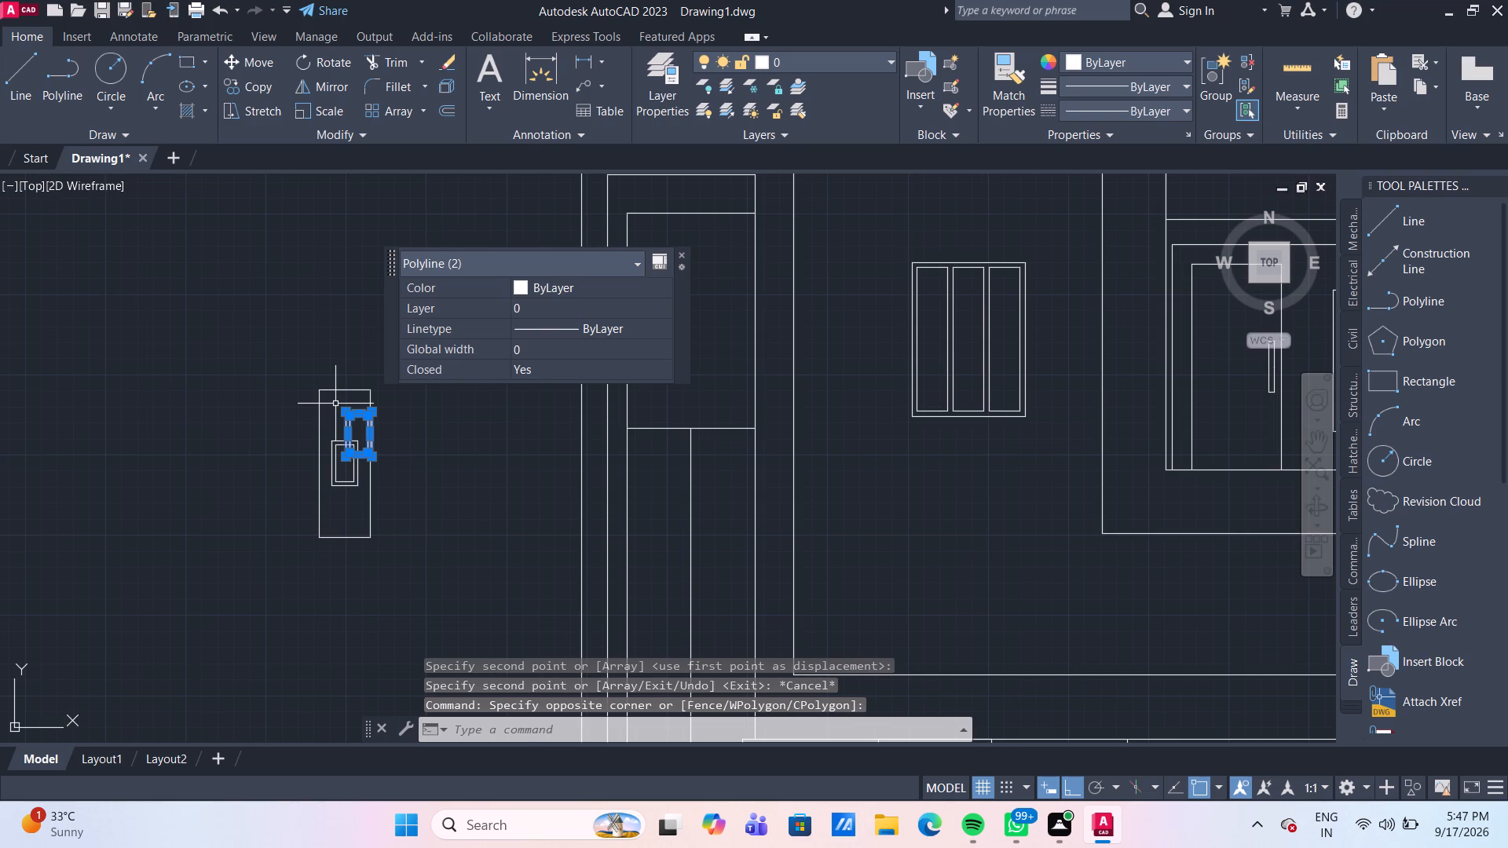
key(Delete)
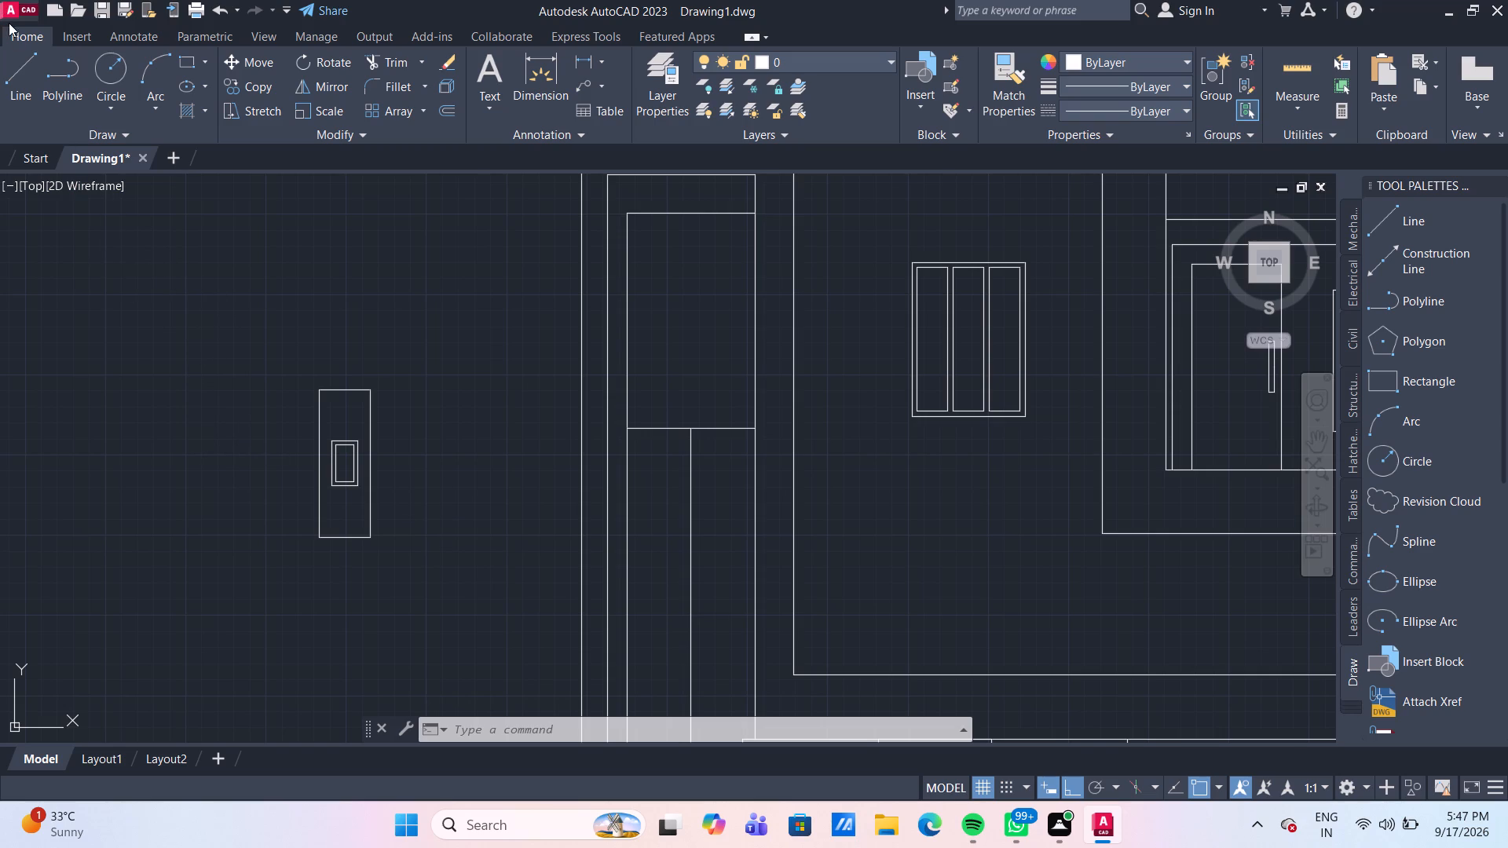
Draw a diagonal line from the small frame's upper-right corner to the 200 by 575 rectangle's upper-right corner.
drag(28, 58, 28, 67)
scroll(328, 386, up, 2)
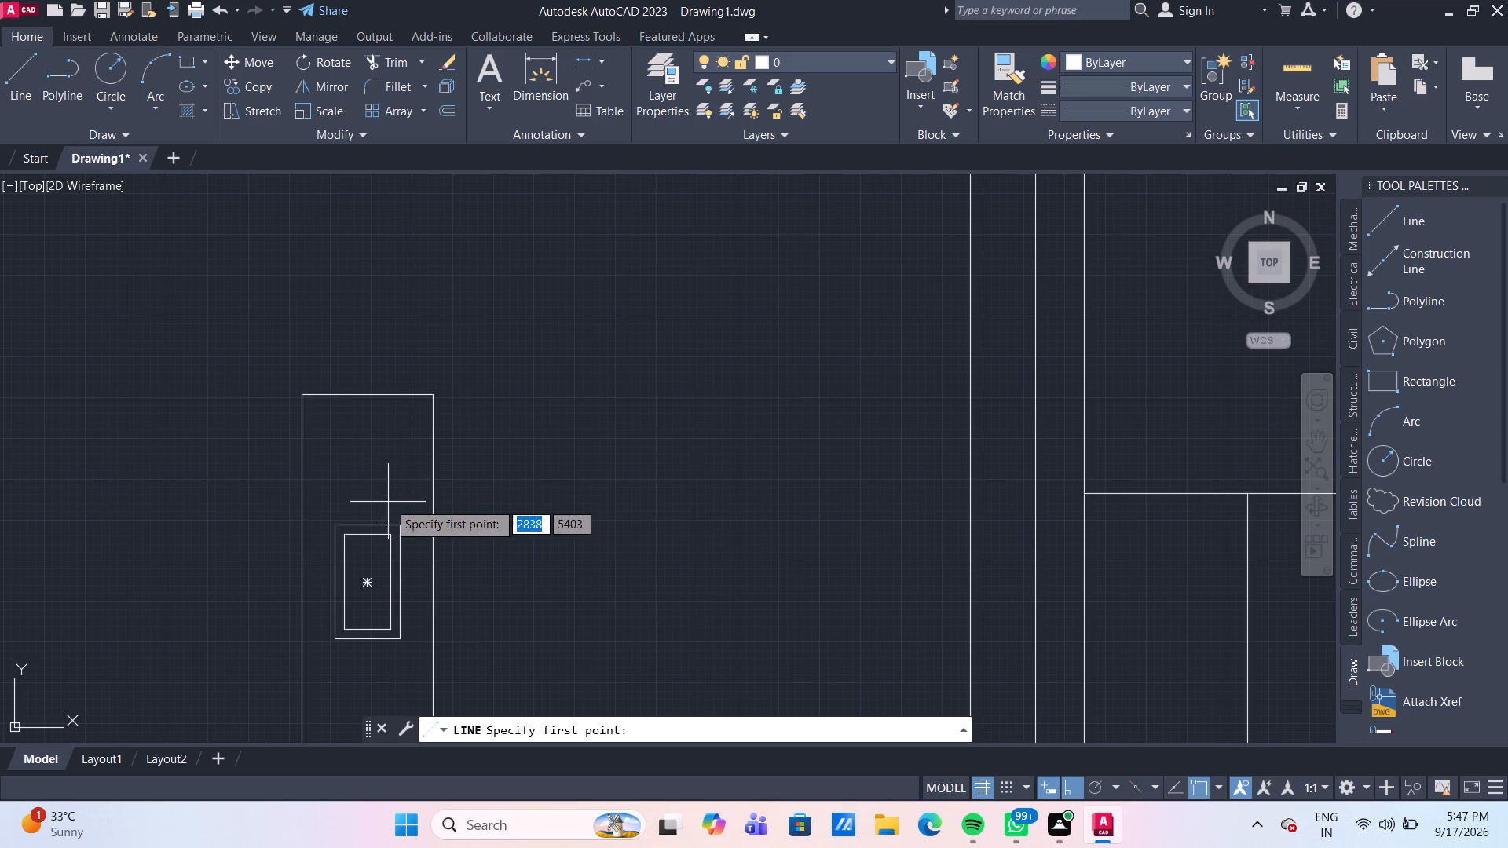
drag(401, 525, 408, 514)
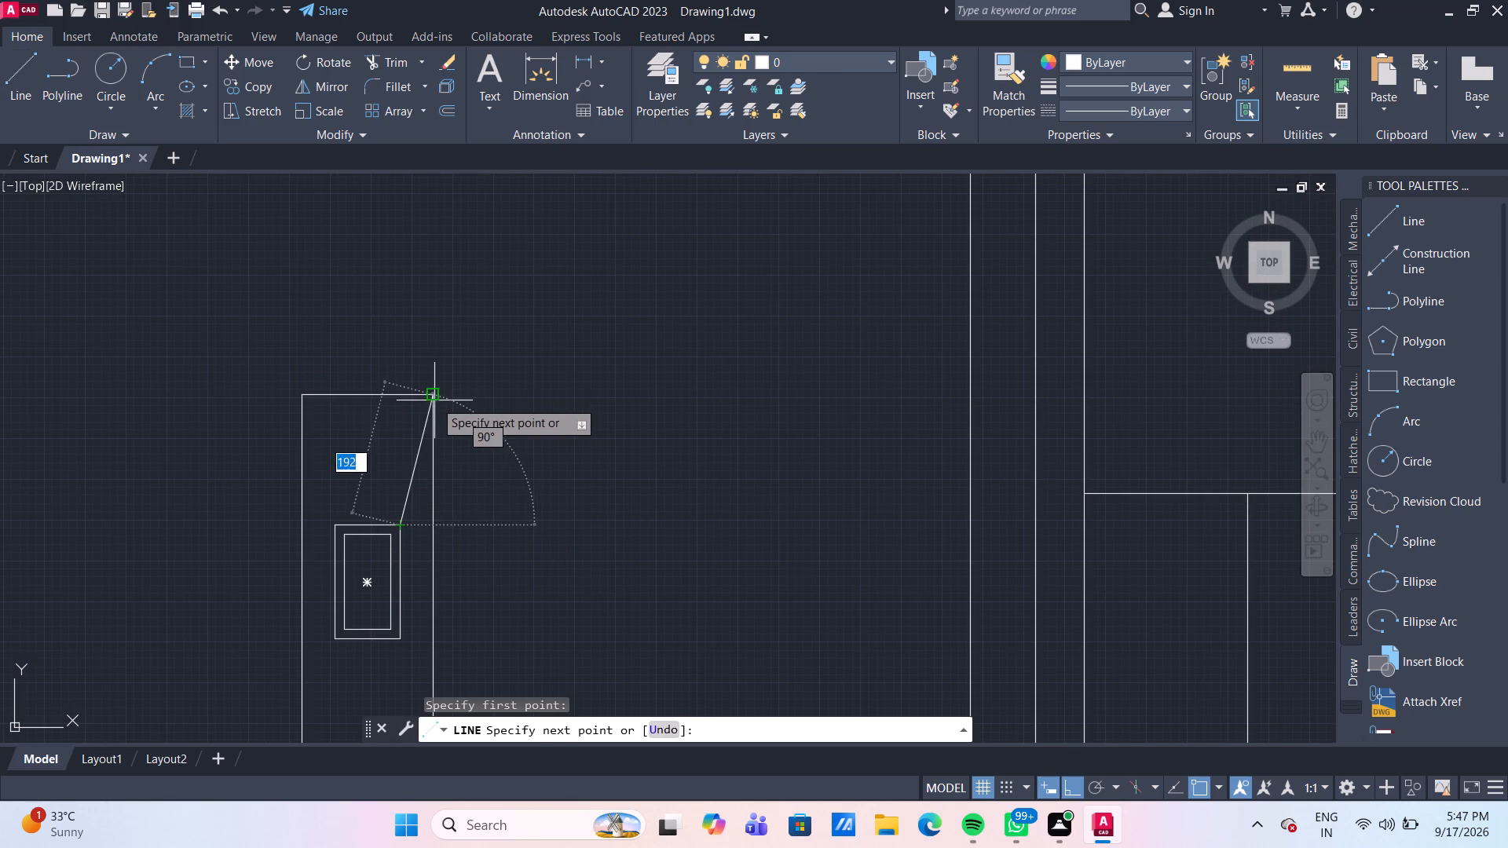
click(434, 400)
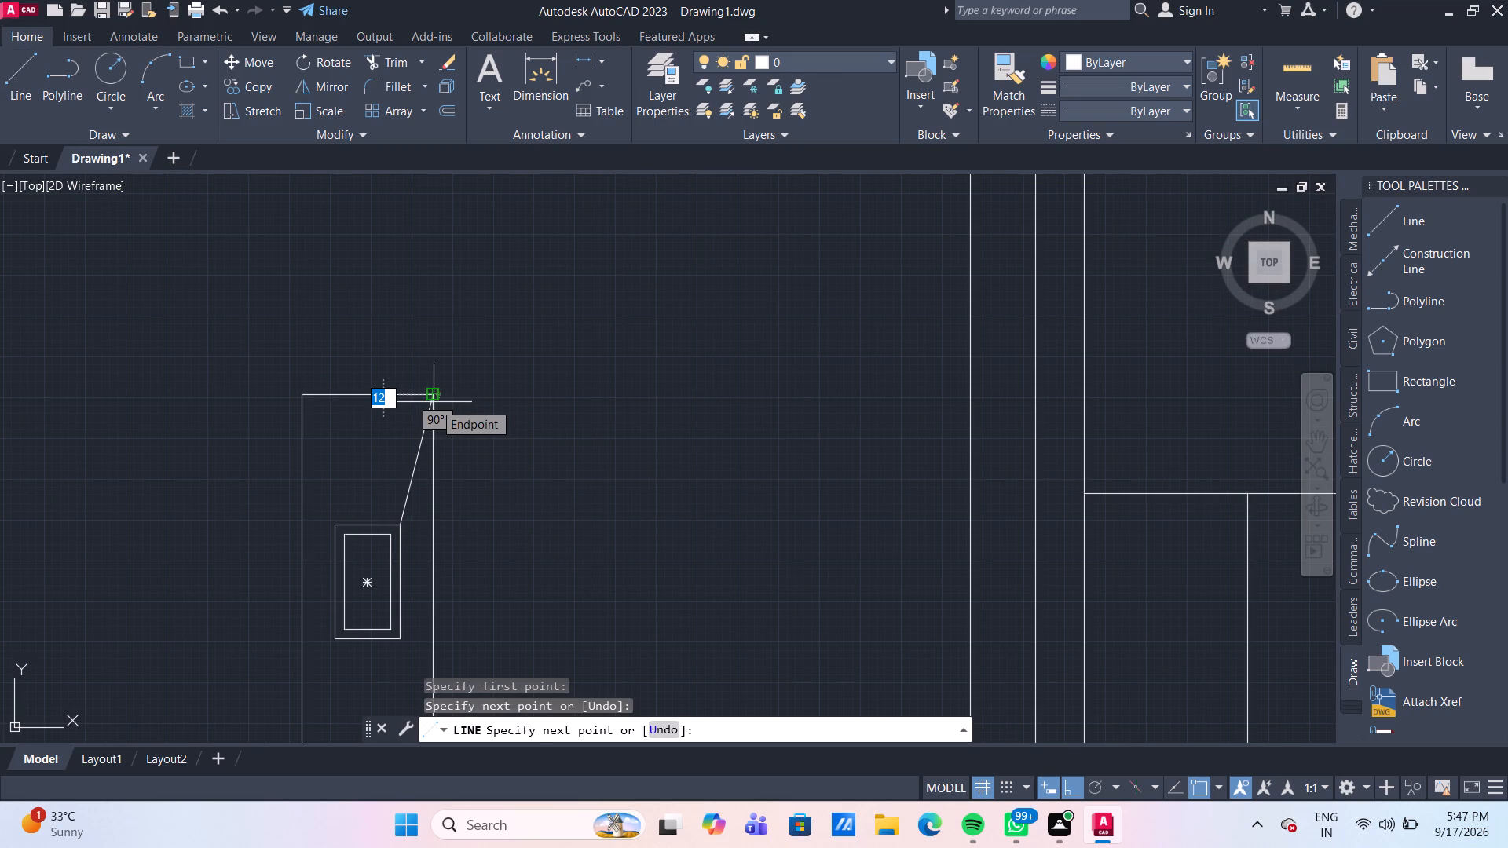
key(Return)
Draw connected lines joining the small frame's upper-left, lower-left and lower-right corners to the matching corners of the 200 by 575 rectangle.
click(8, 71)
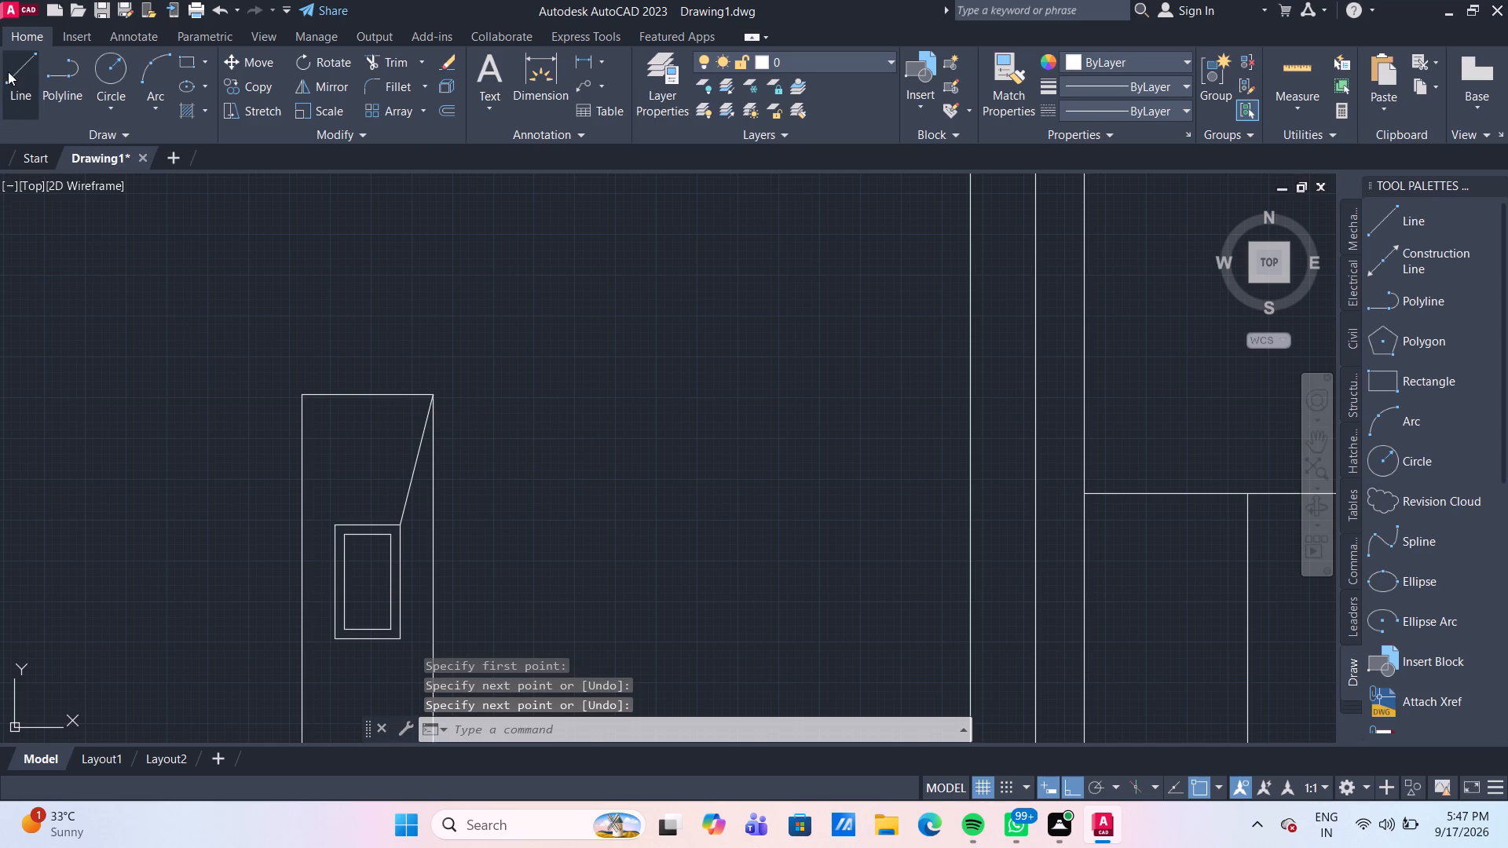
drag(334, 527, 334, 514)
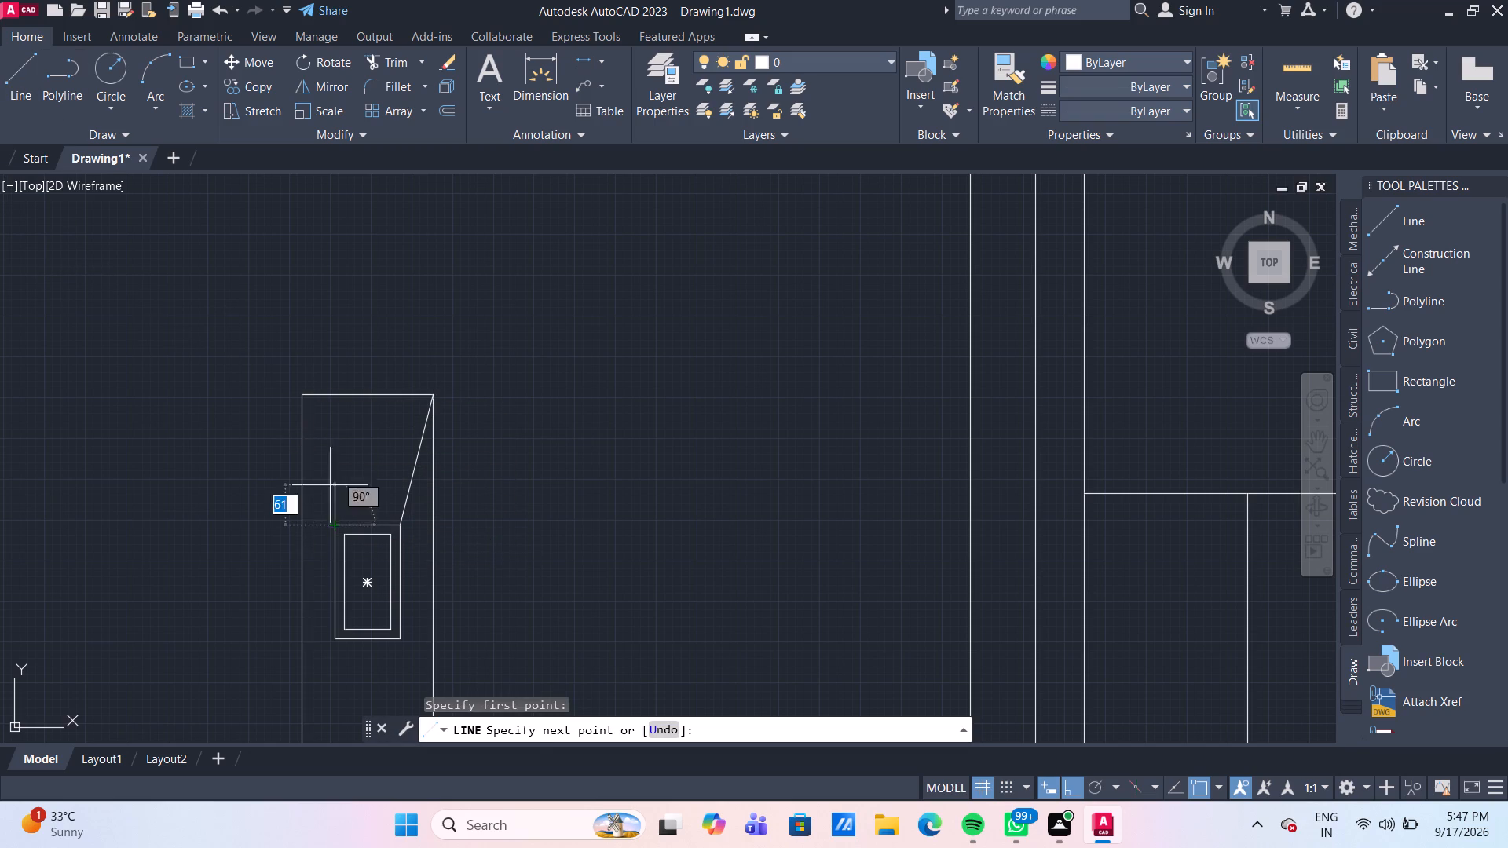
click(302, 394)
middle_drag(247, 620, 210, 437)
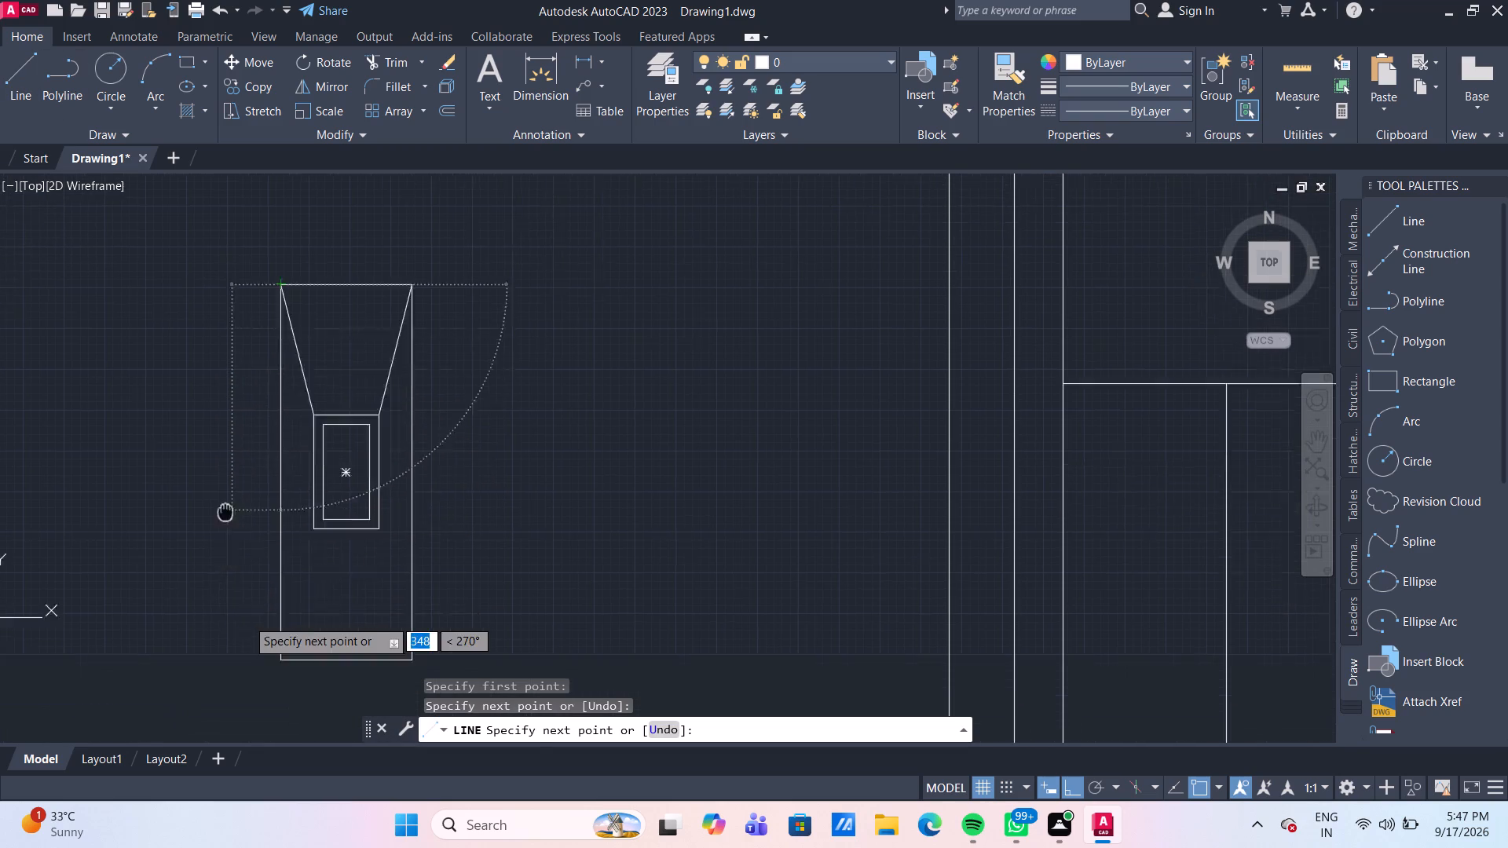
middle_drag(210, 437, 199, 395)
click(253, 546)
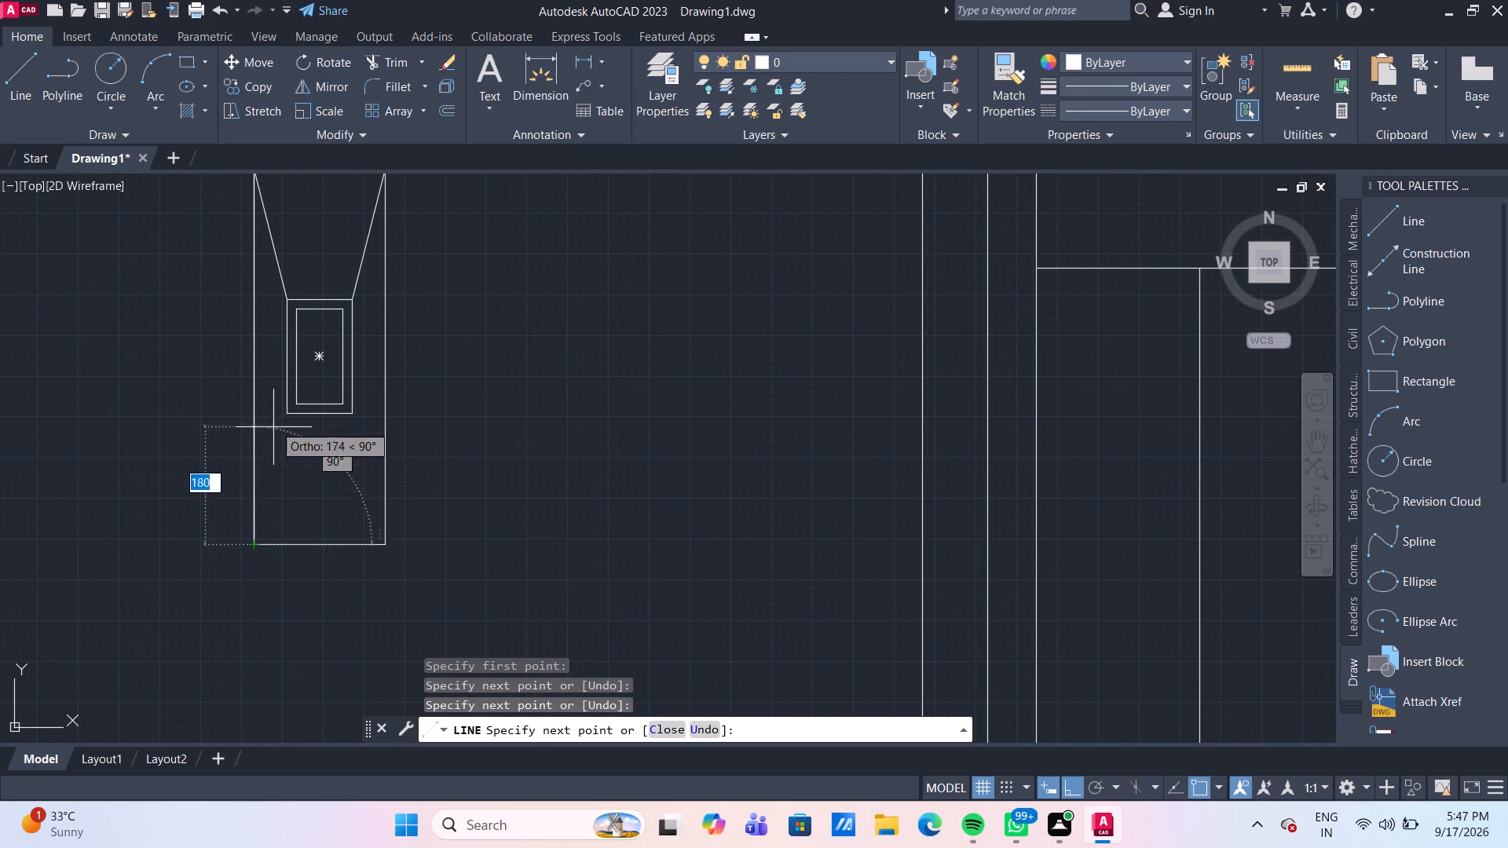
click(282, 414)
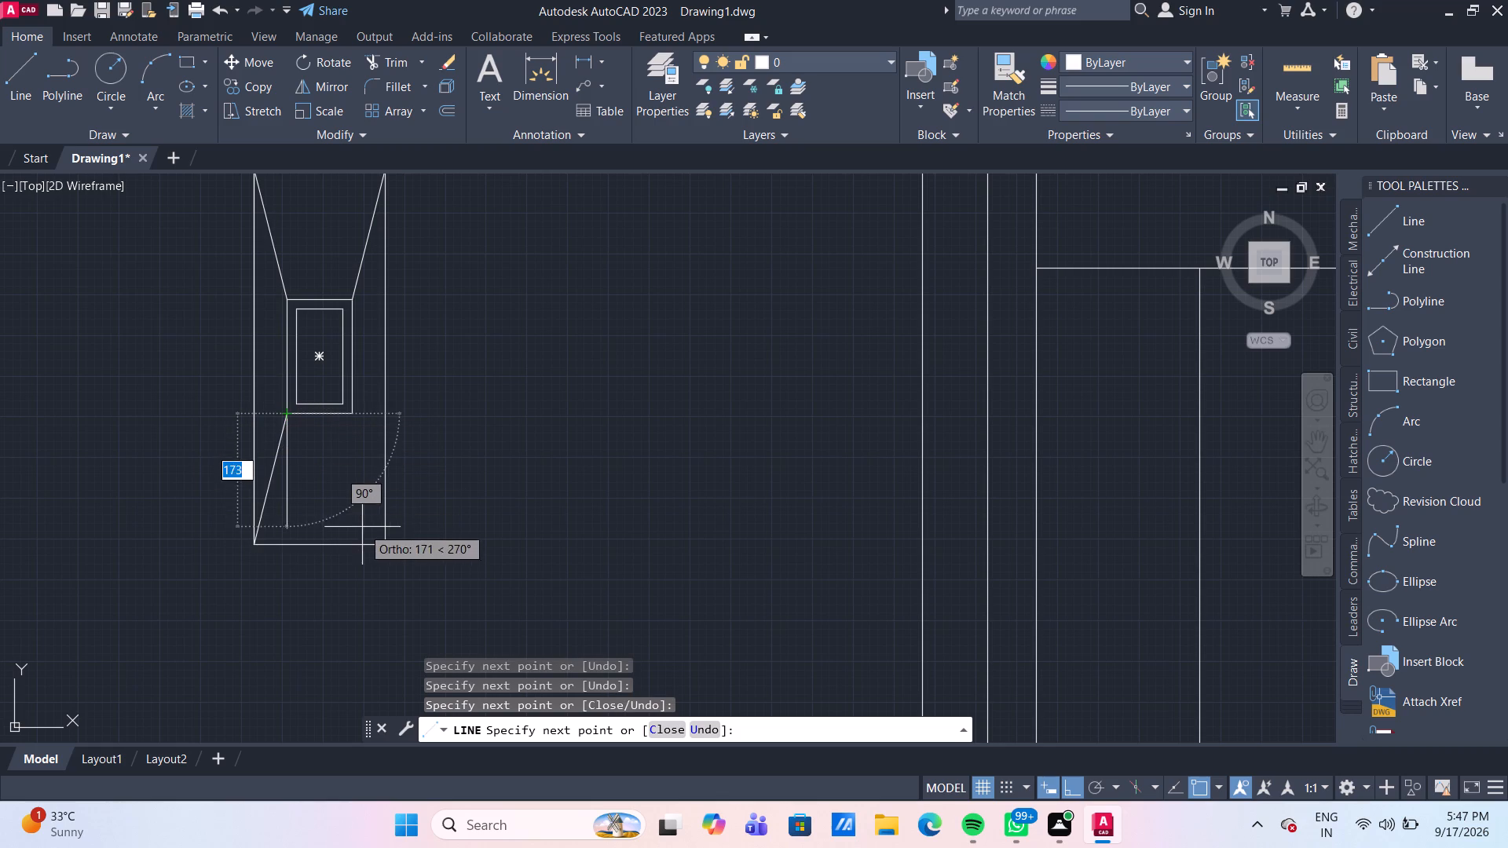
click(382, 539)
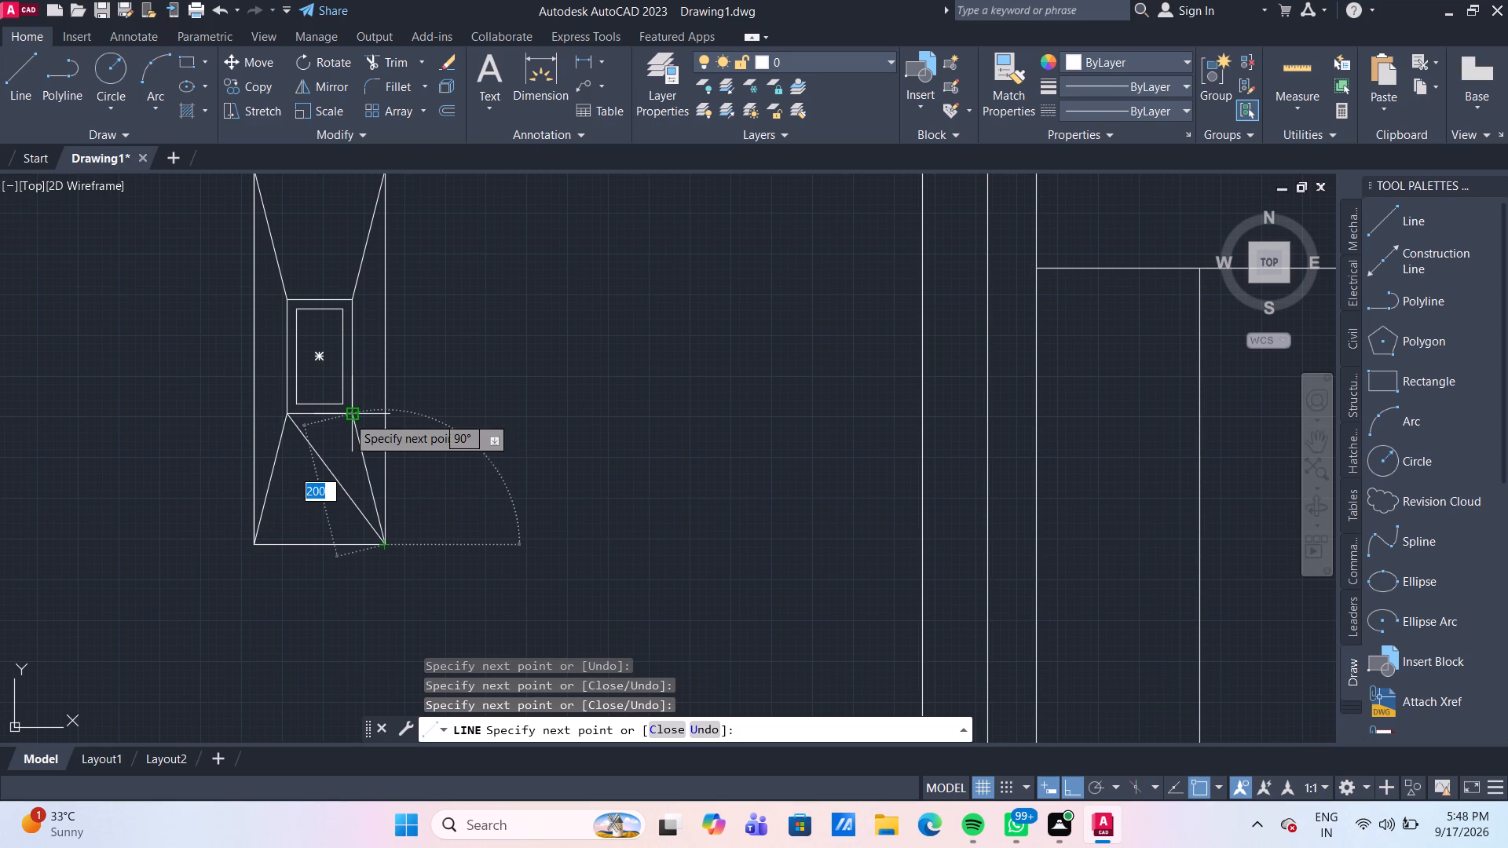
click(347, 415)
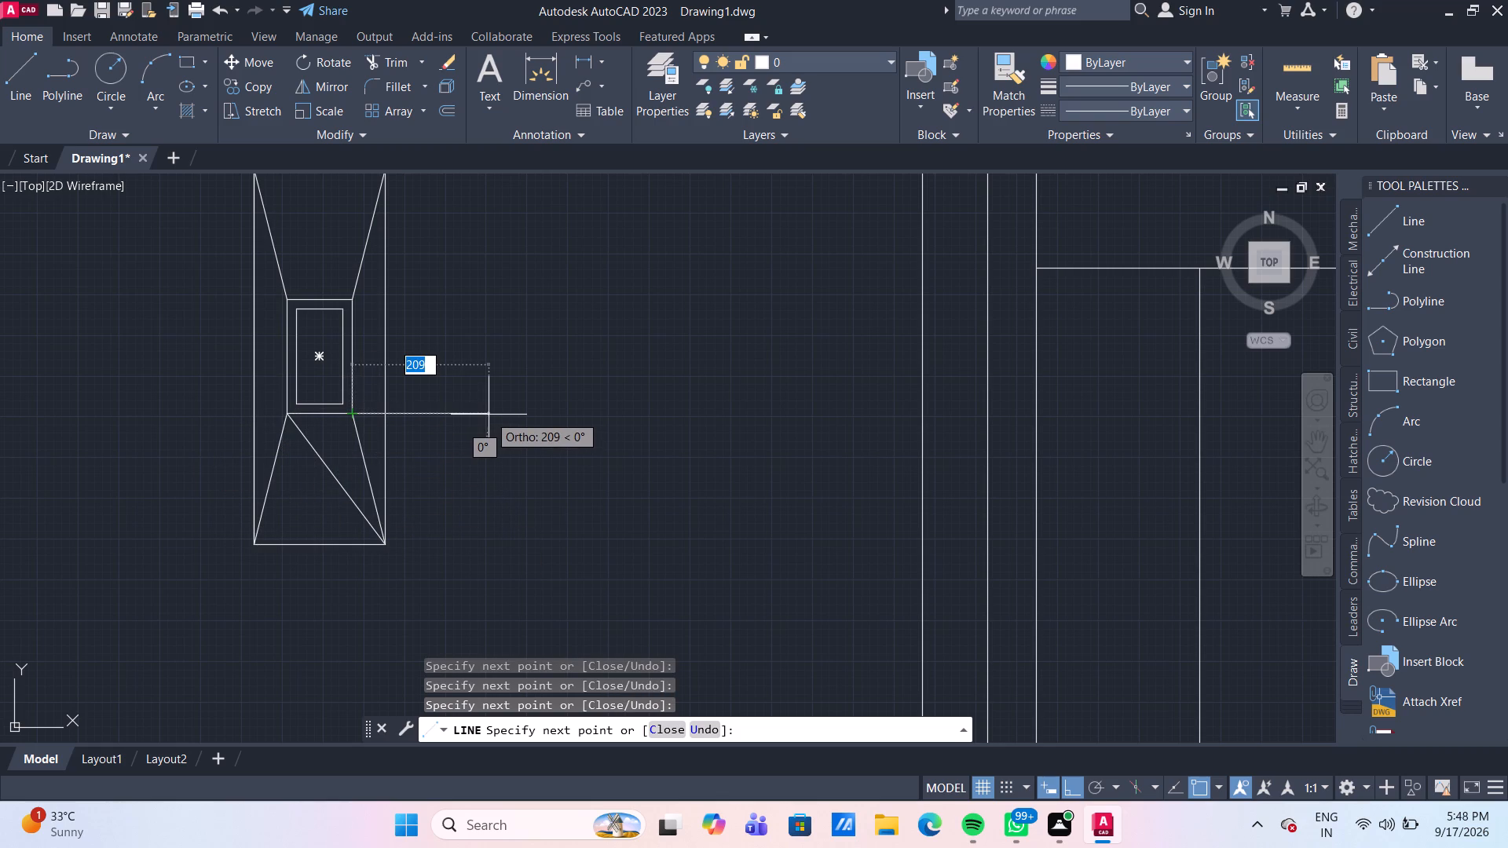
key(Escape)
Erase the 200 by 575 rectangle, the extra vertical line on its left edge, and the diagonal crossing below the small frame.
scroll(489, 415, down, 1)
middle_drag(488, 417, 490, 455)
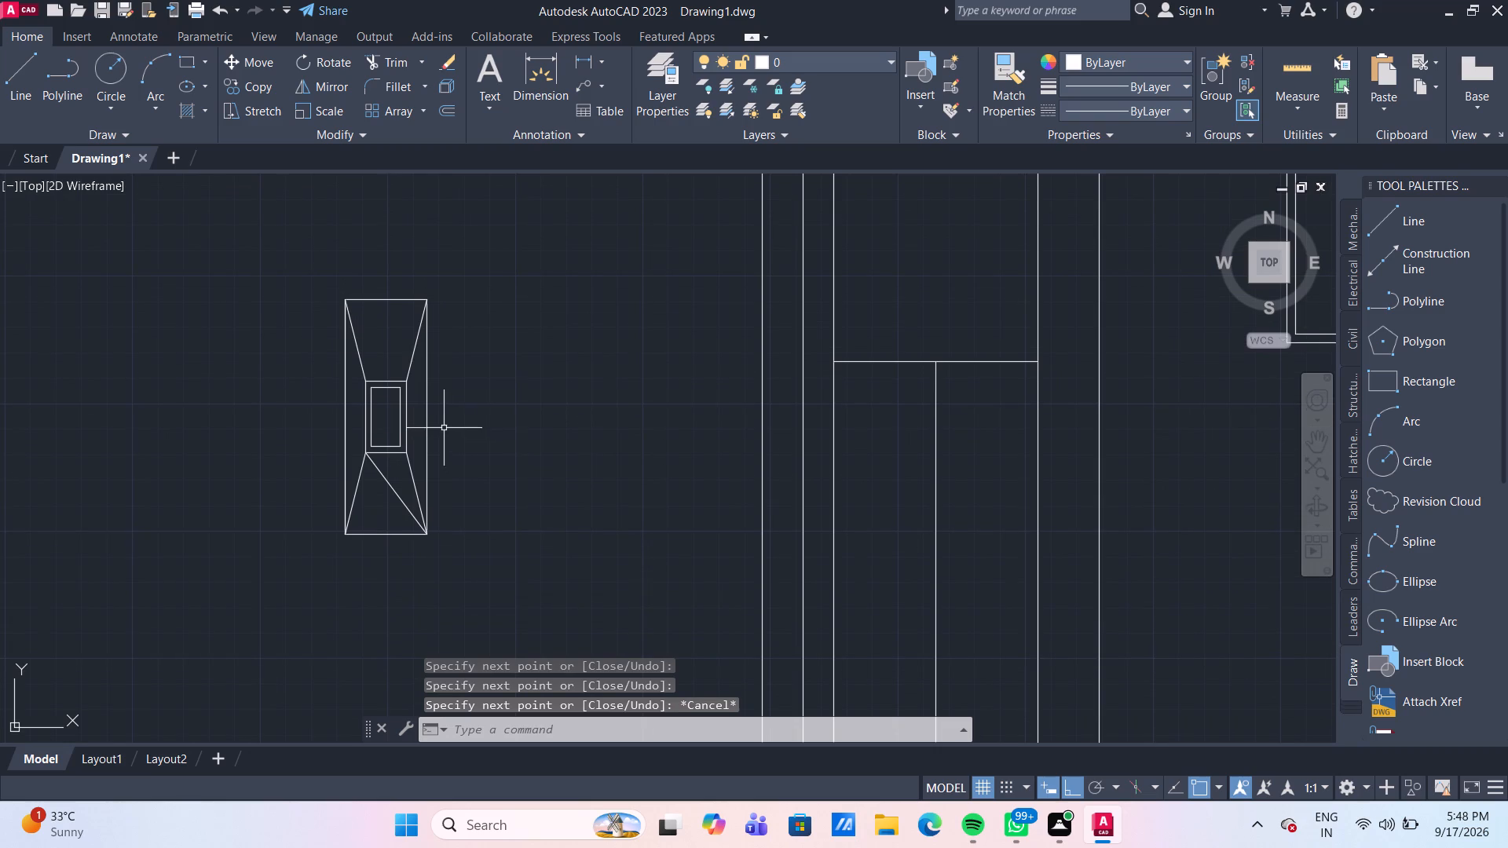
click(428, 419)
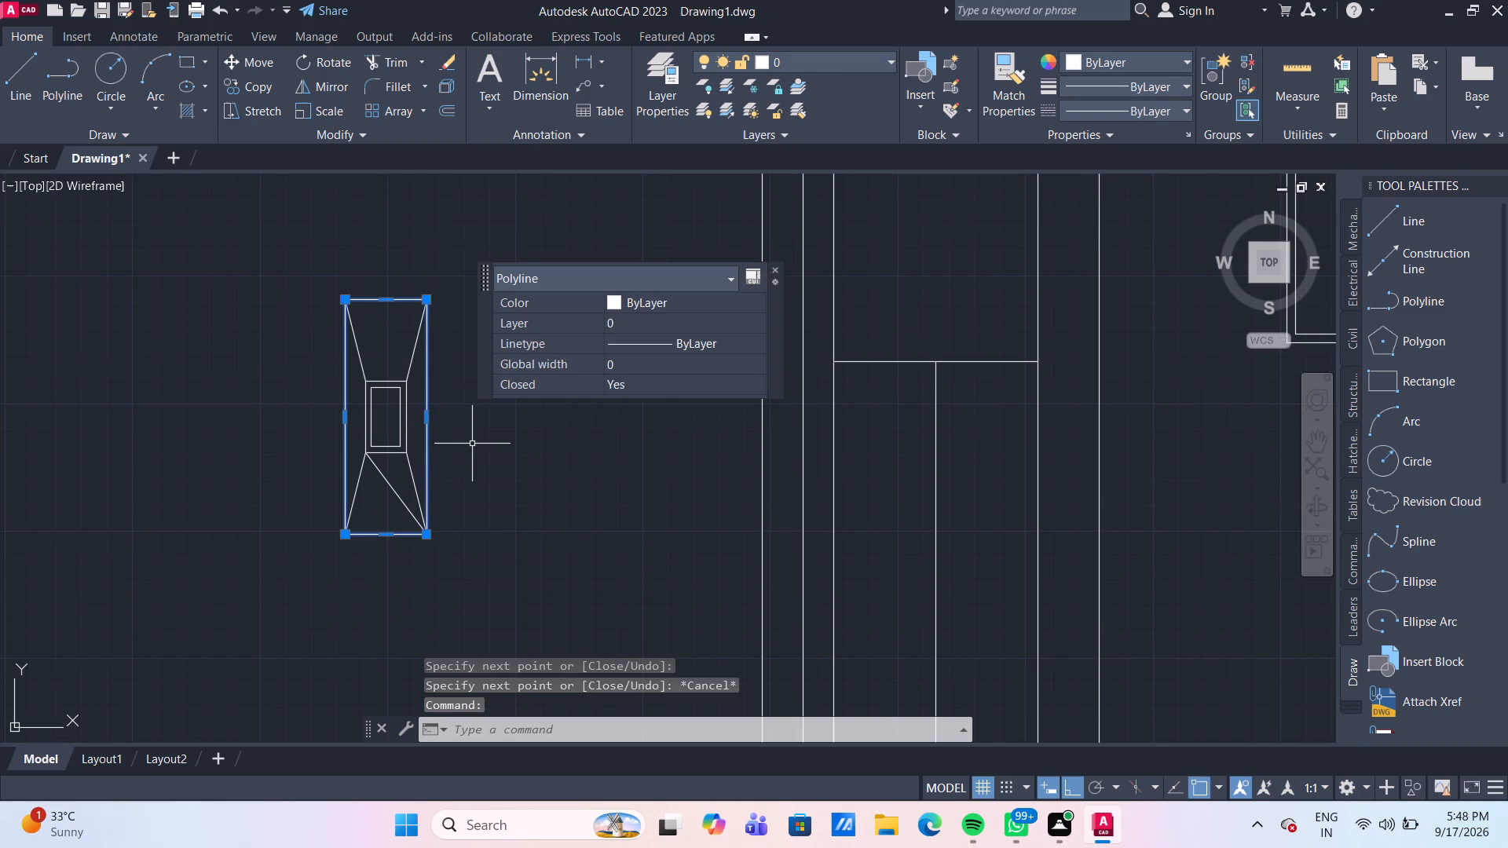
key(Delete)
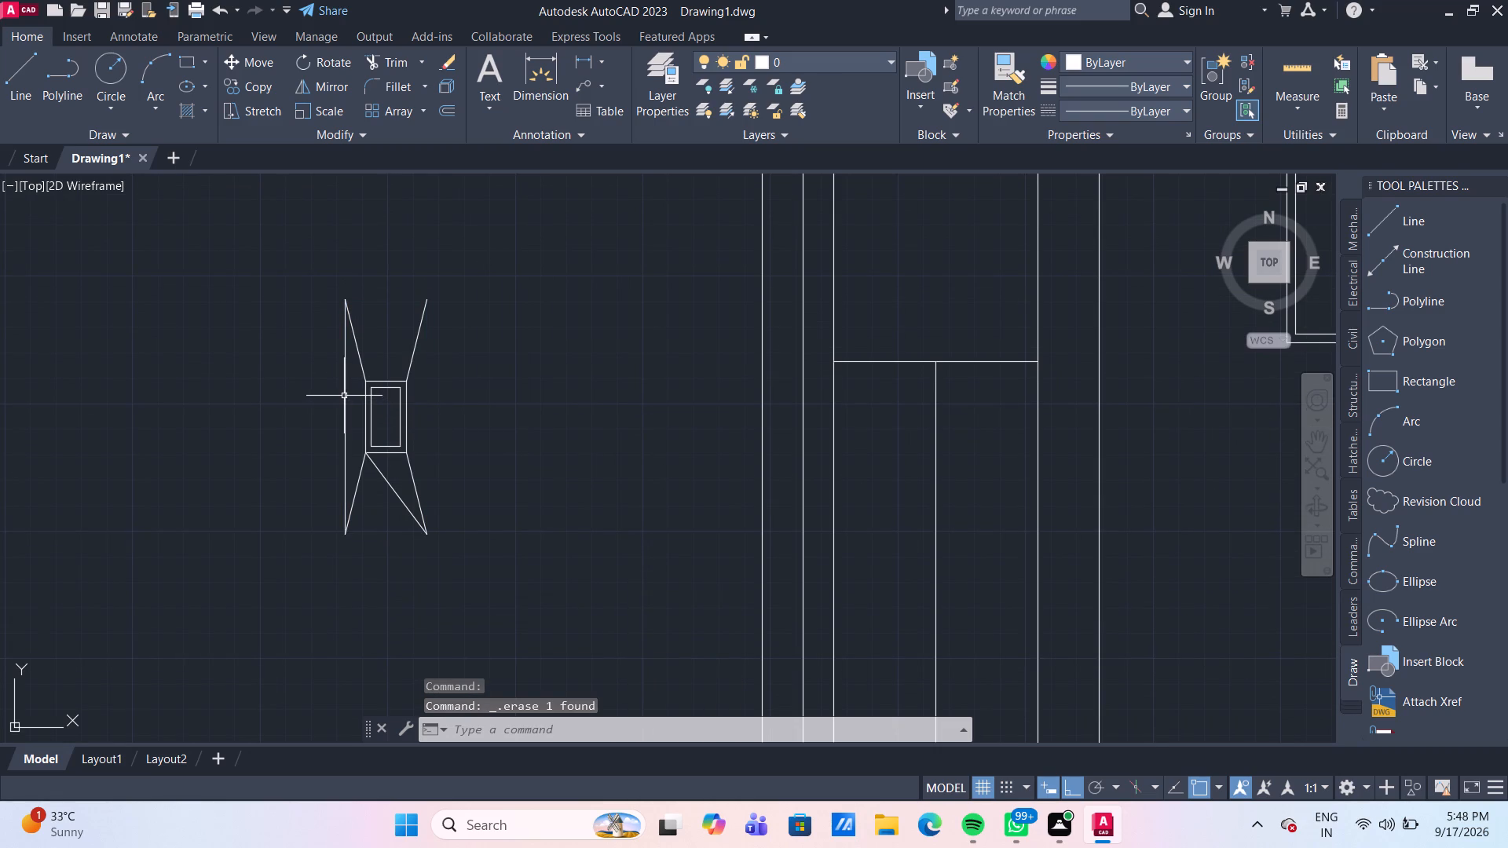
click(344, 396)
key(Delete)
click(389, 492)
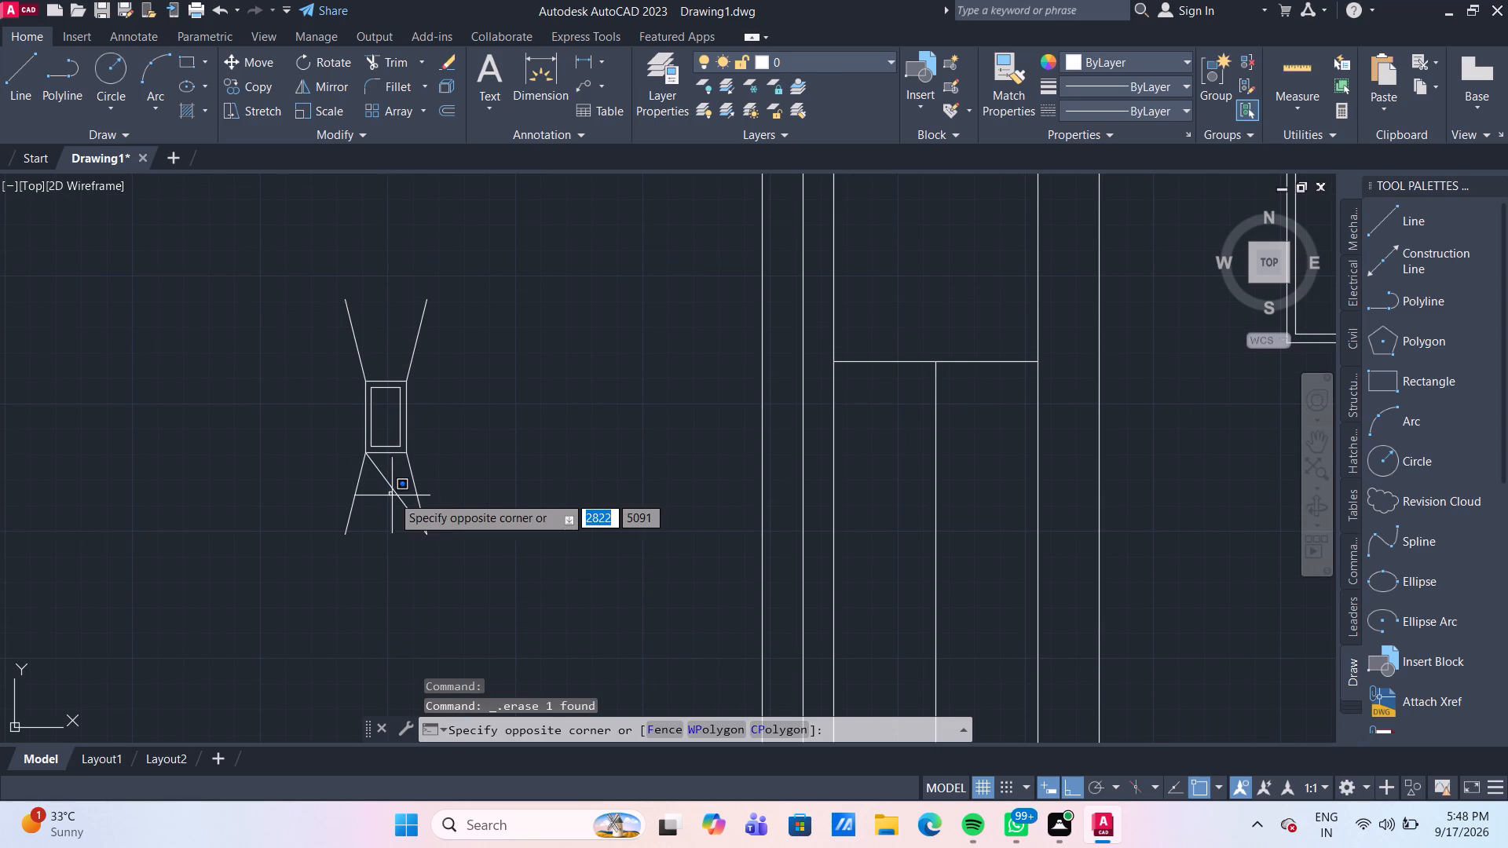
click(396, 499)
click(400, 496)
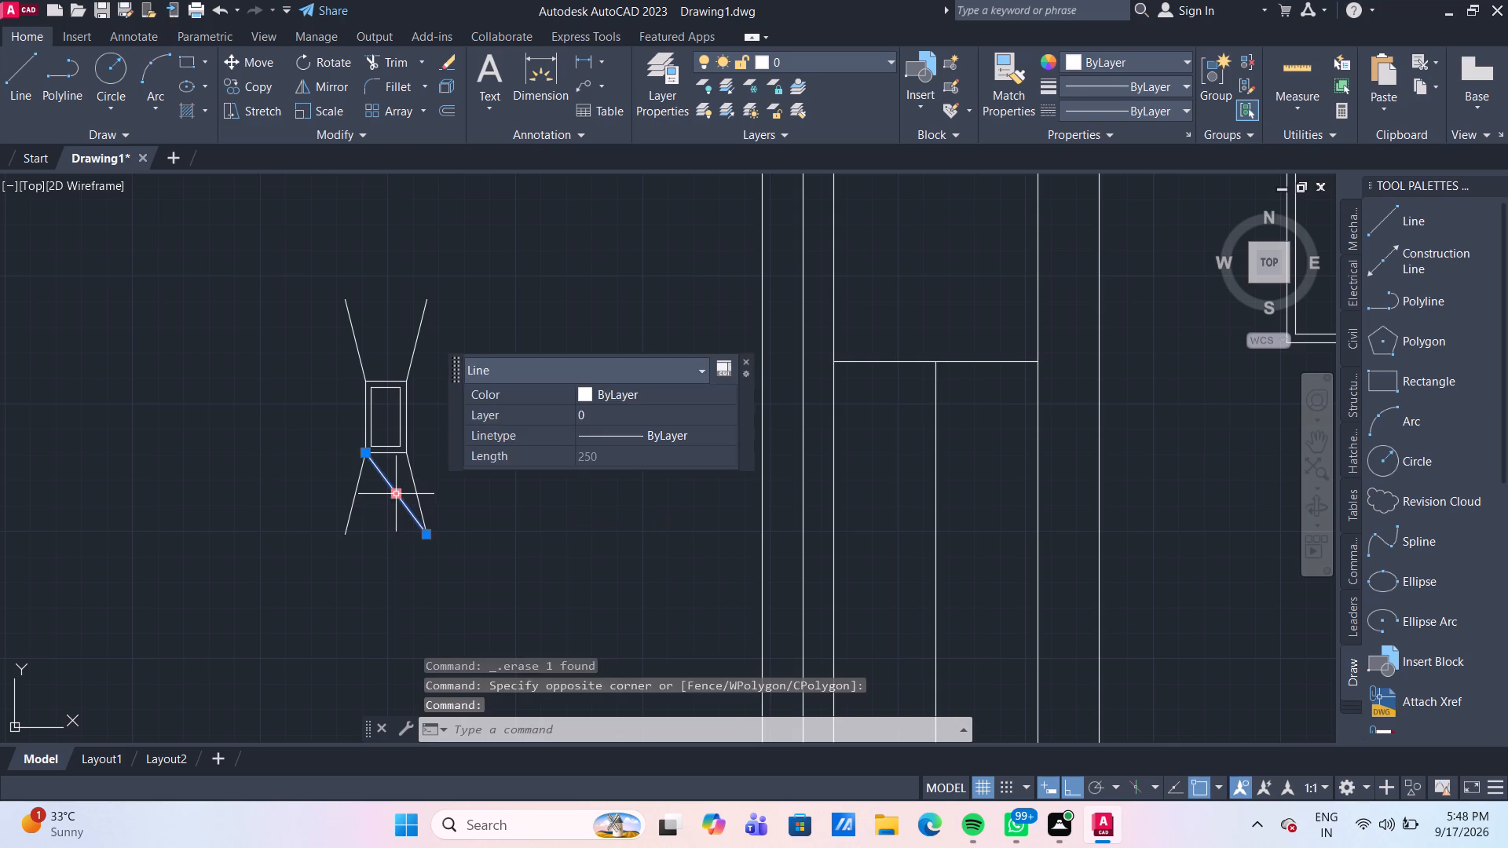
key(Delete)
Close the motif with two horizontal lines, one joining the diagonals' upper ends and one joining their lower ends.
scroll(419, 553, down, 2)
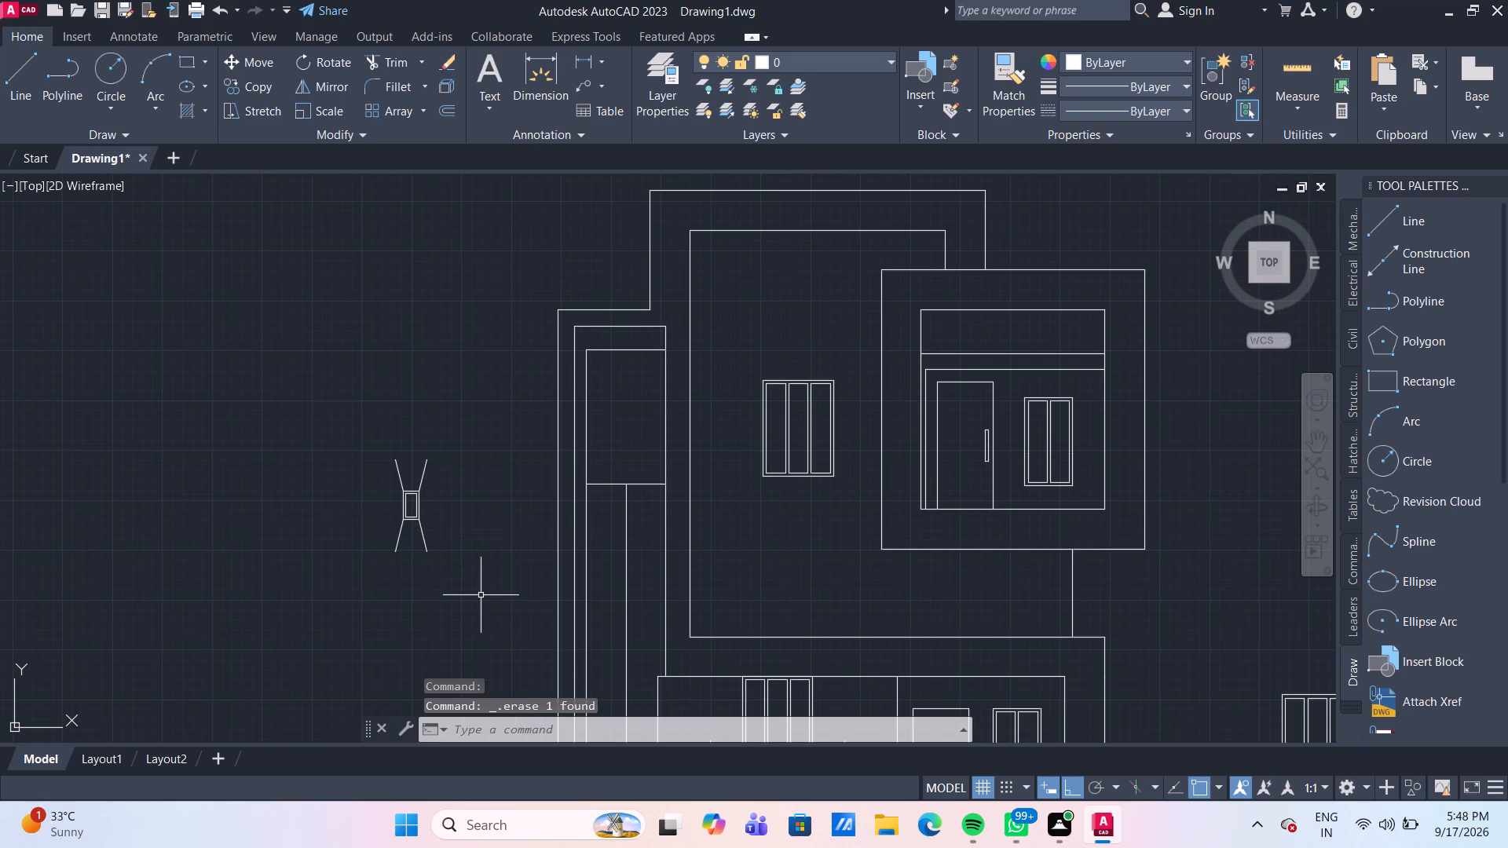
middle_drag(481, 595, 438, 528)
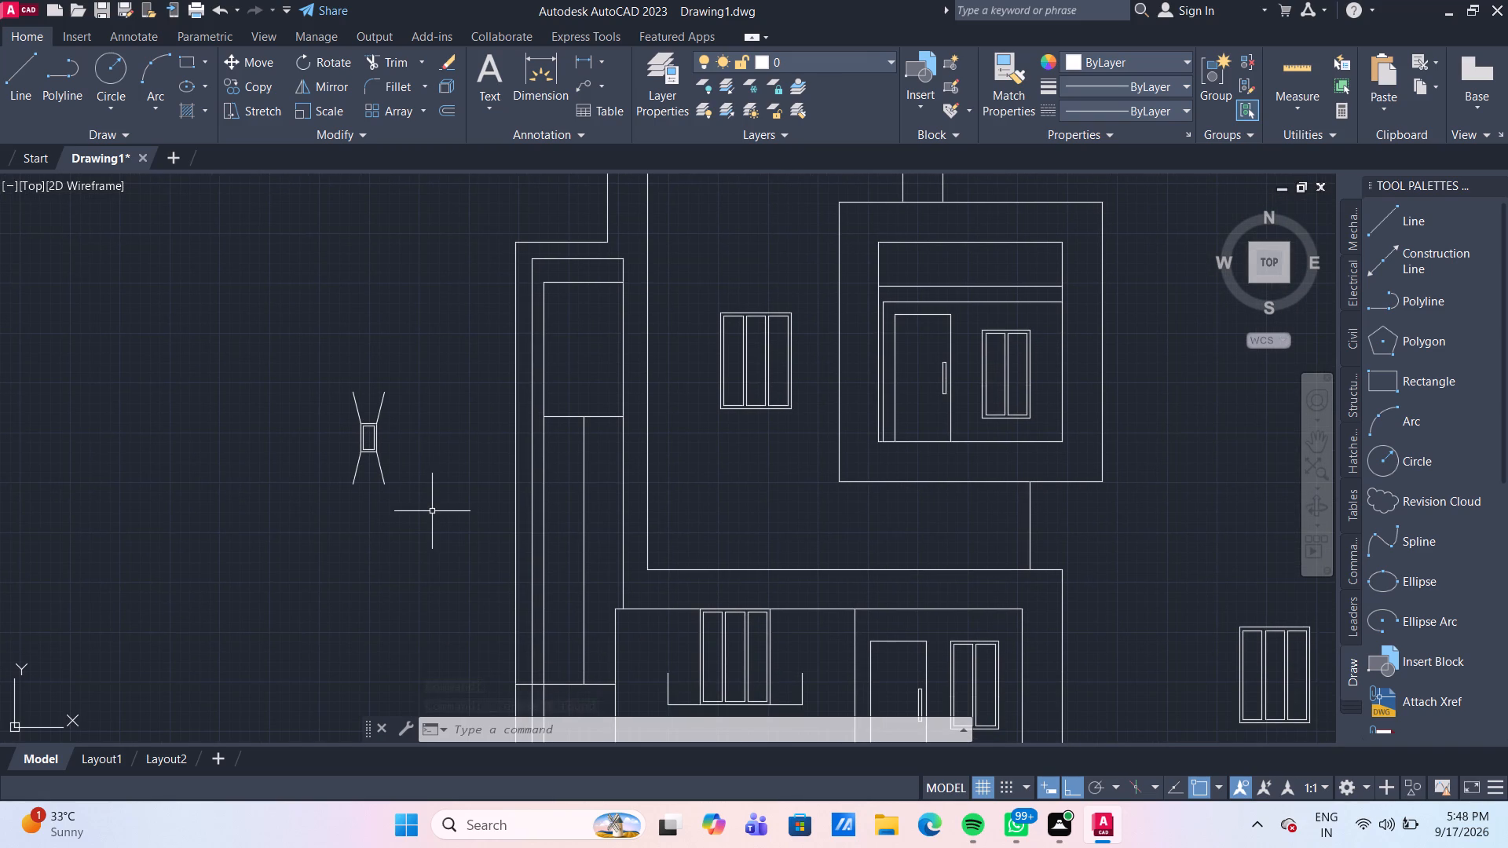
click(18, 83)
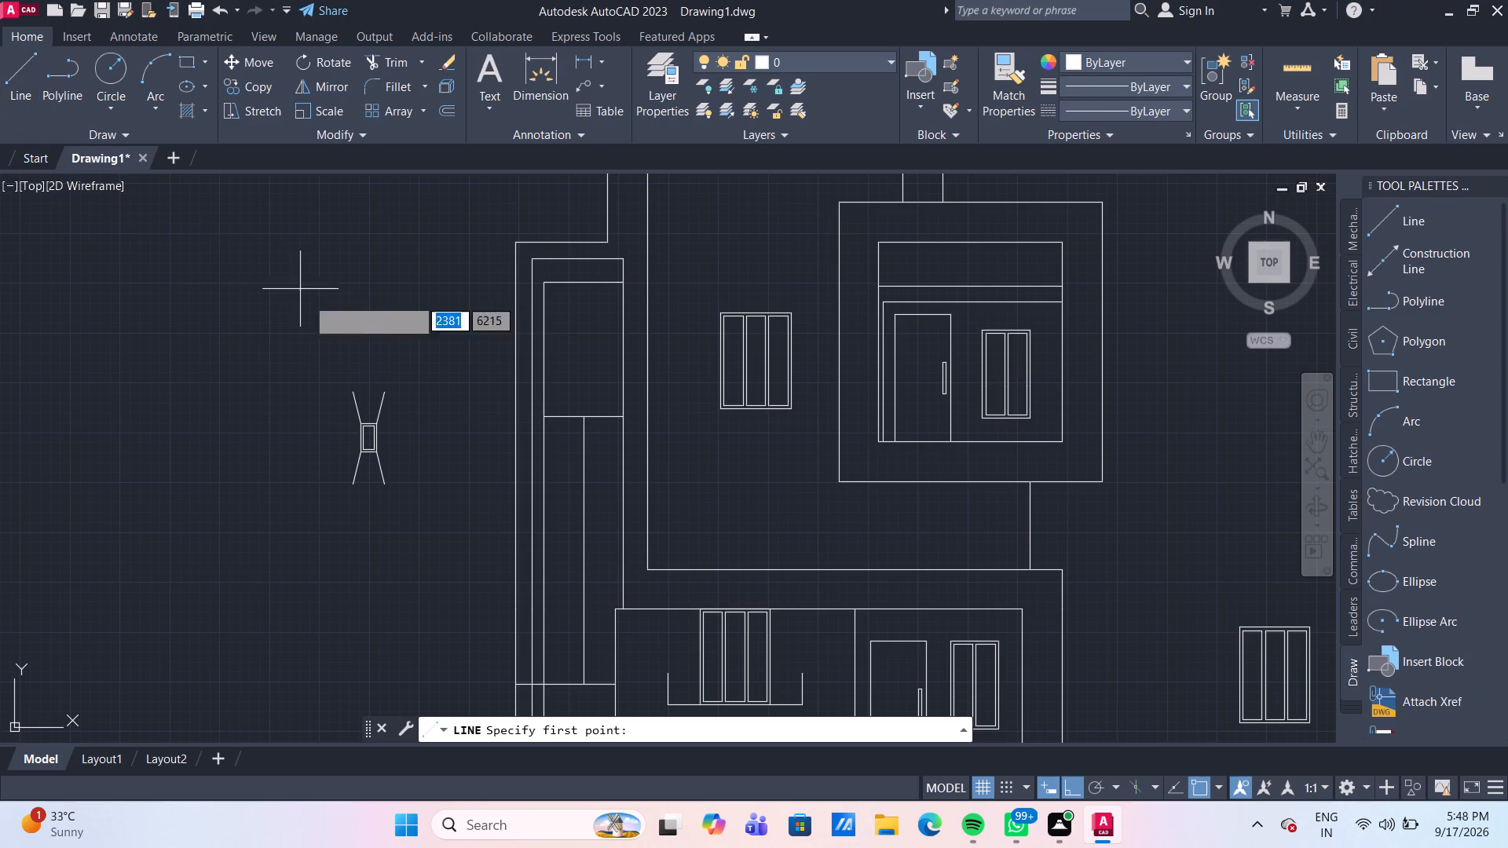
scroll(336, 386, up, 2)
drag(375, 403, 389, 407)
click(460, 404)
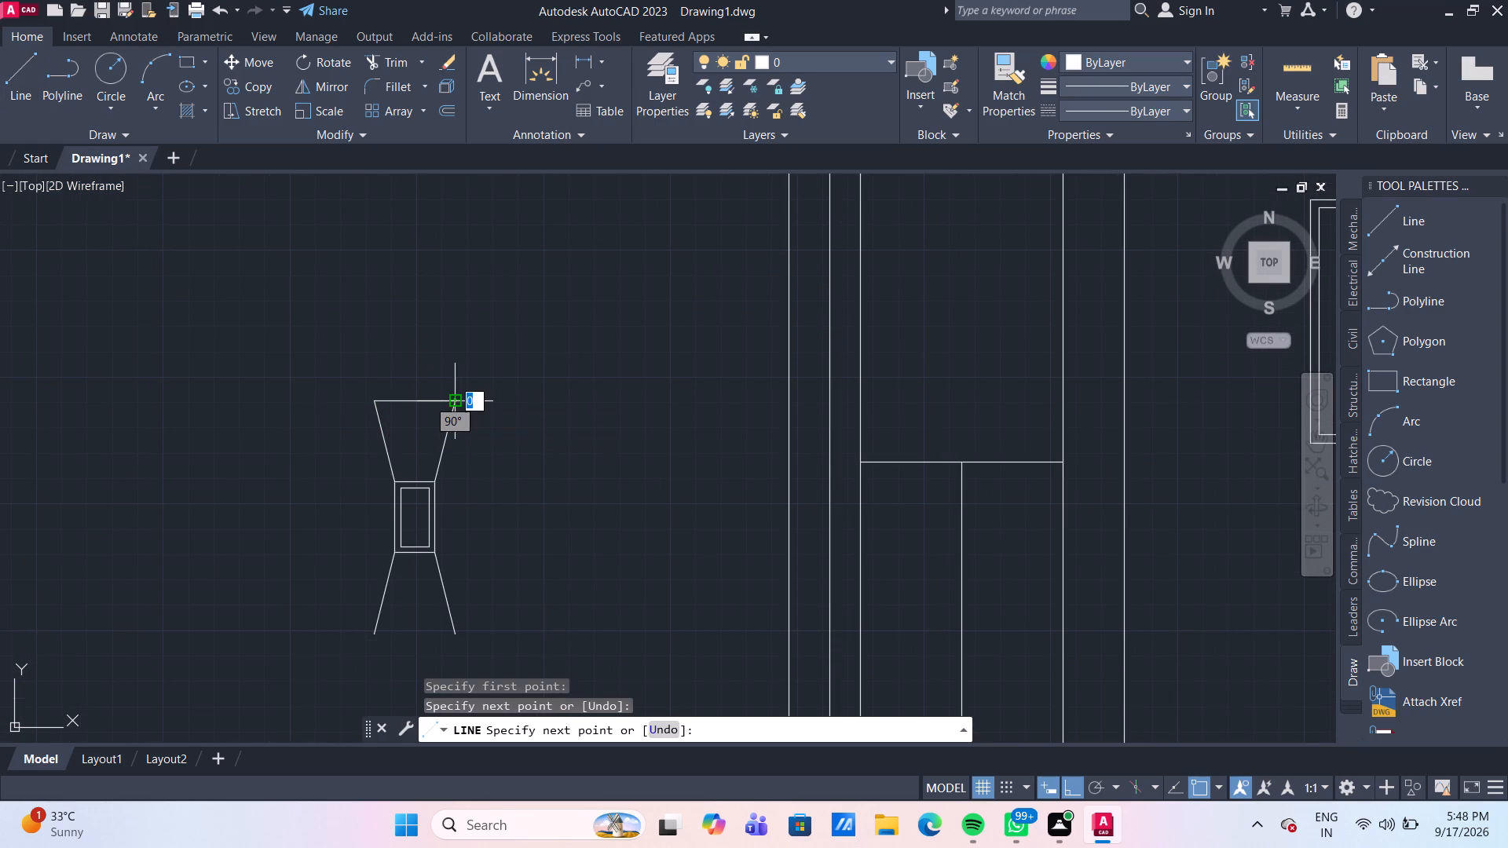
key(Return)
middle_drag(484, 411, 437, 288)
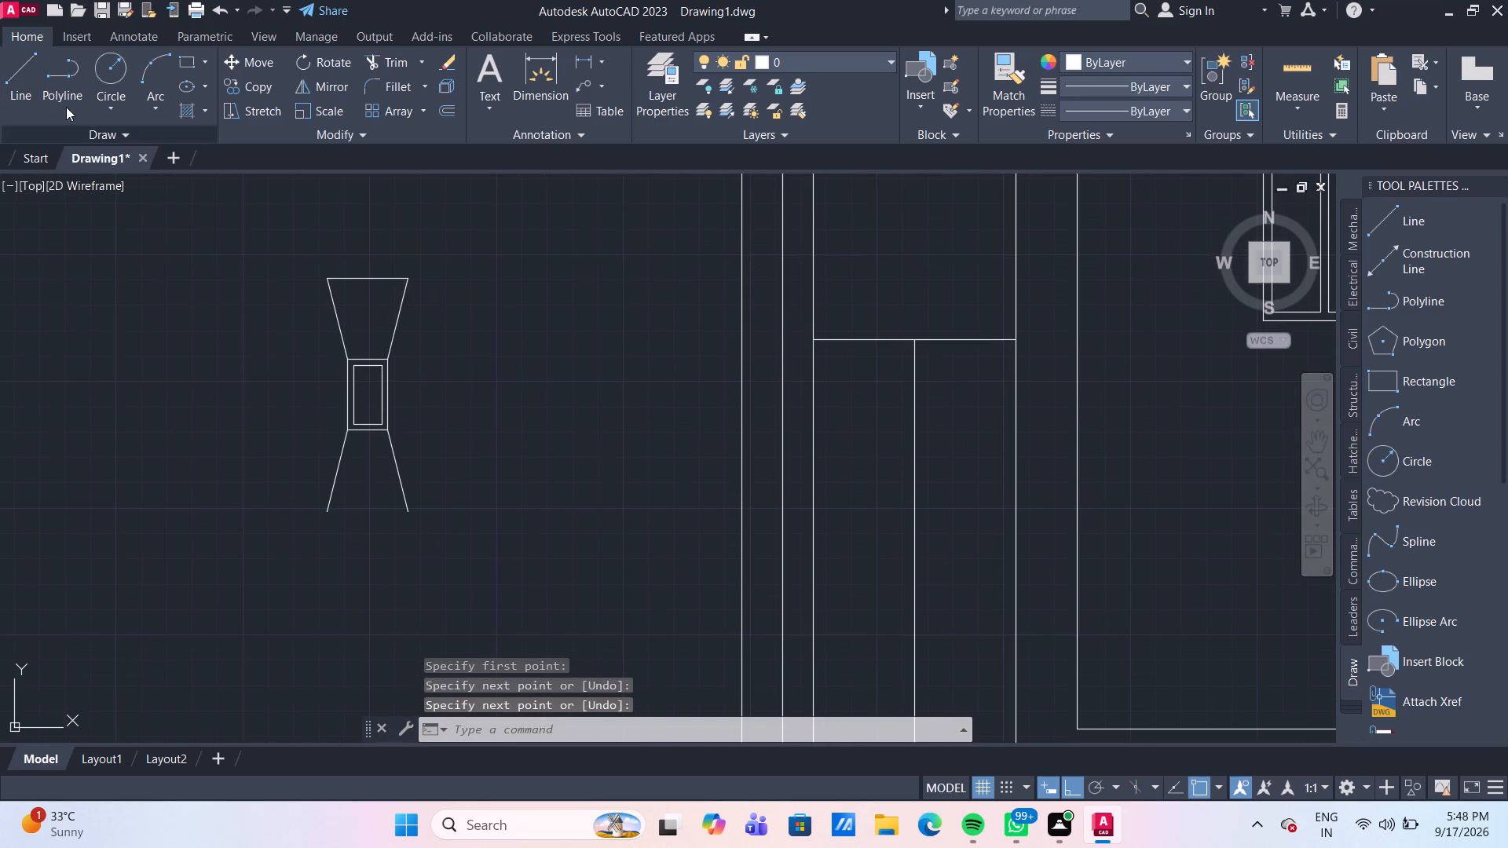
click(7, 75)
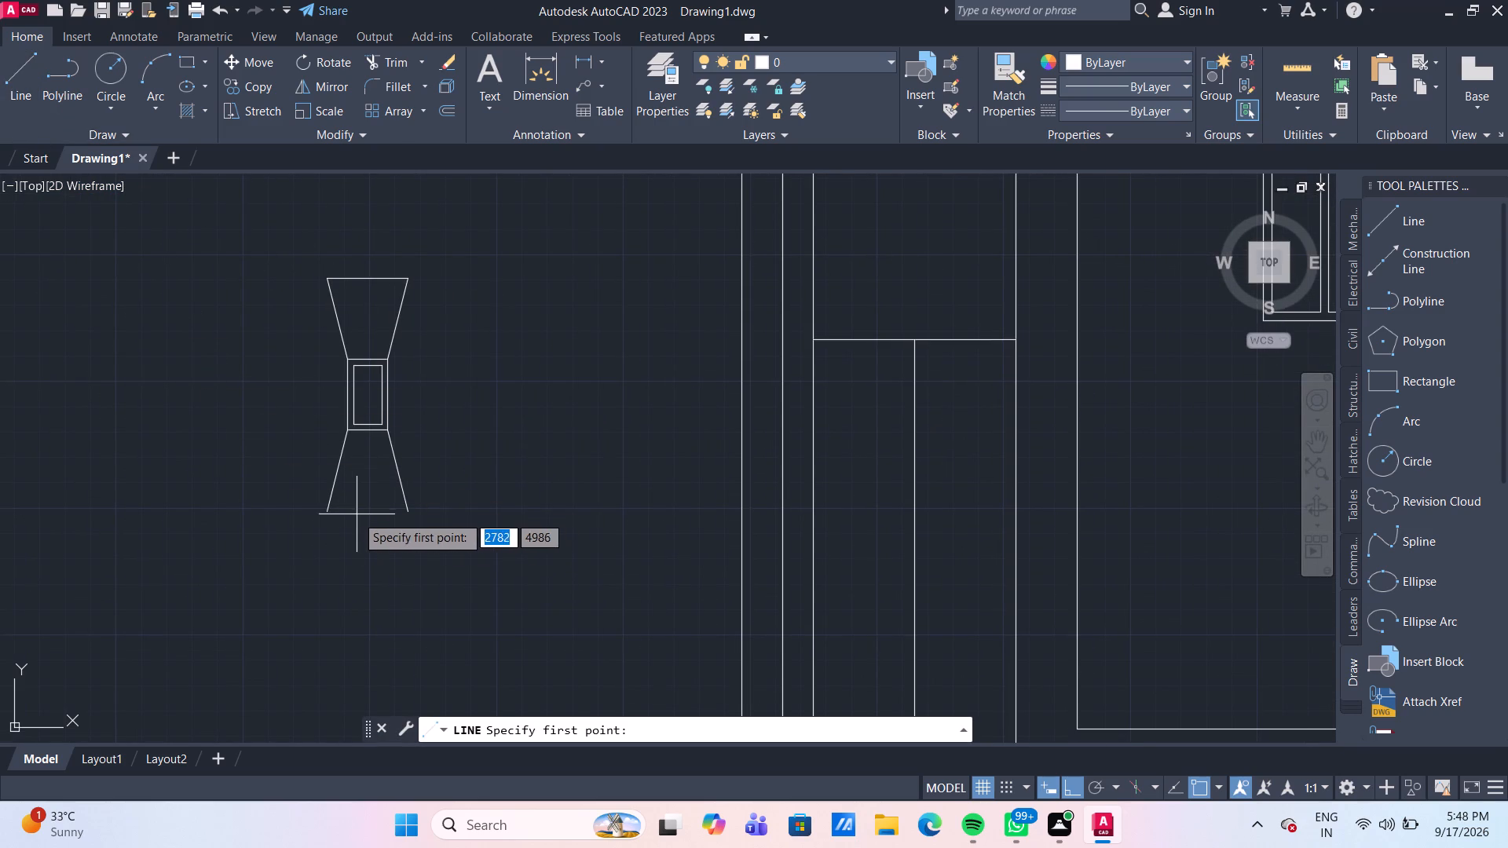
click(326, 516)
click(410, 510)
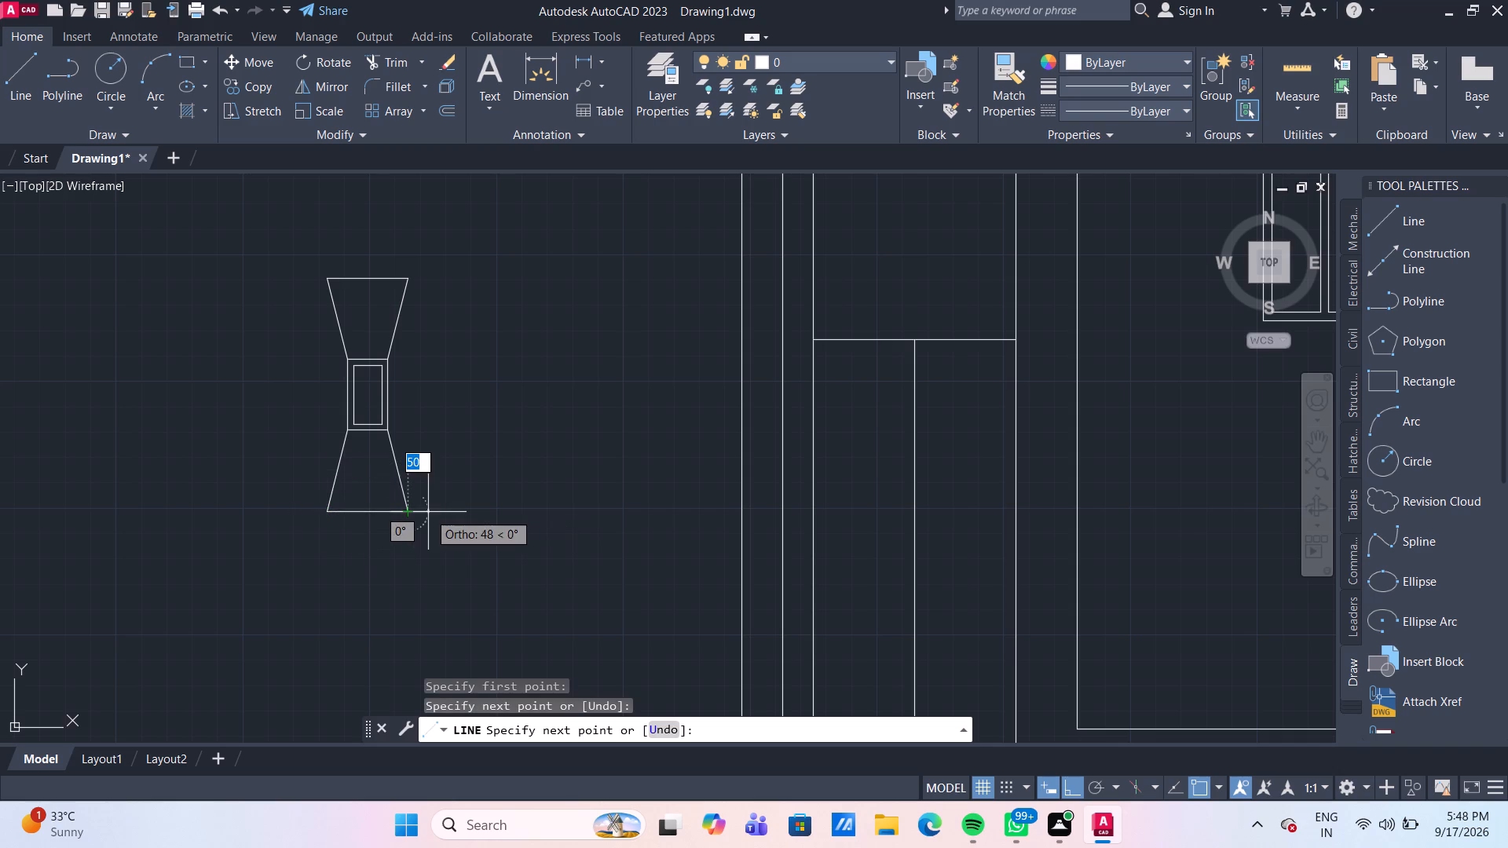
key(Escape)
Group all the lines and rectangles of the hourglass-shaped motif into one object.
click(467, 537)
click(193, 241)
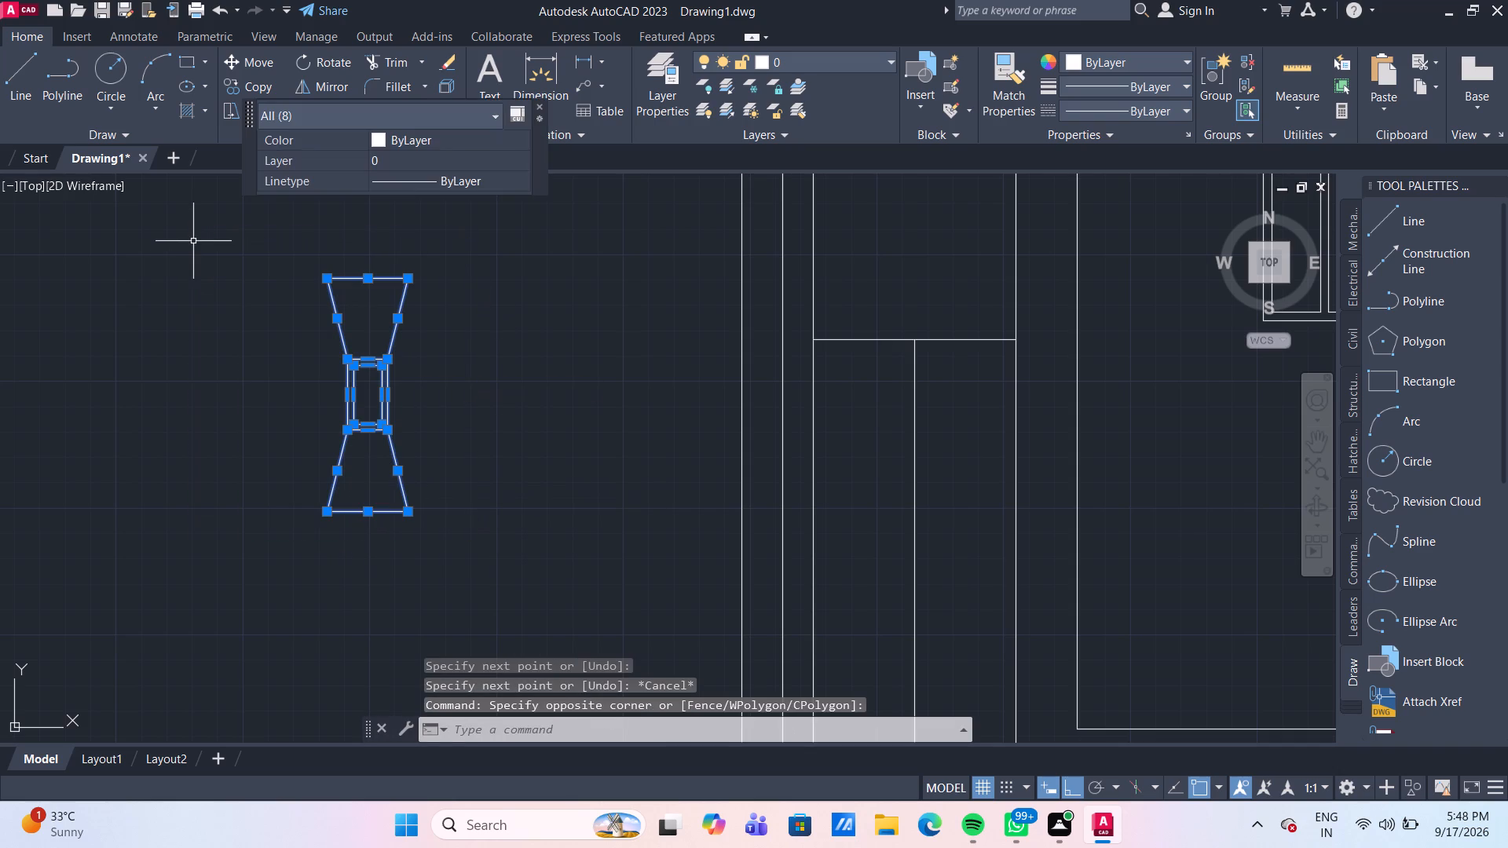
key(g)
key(Return)
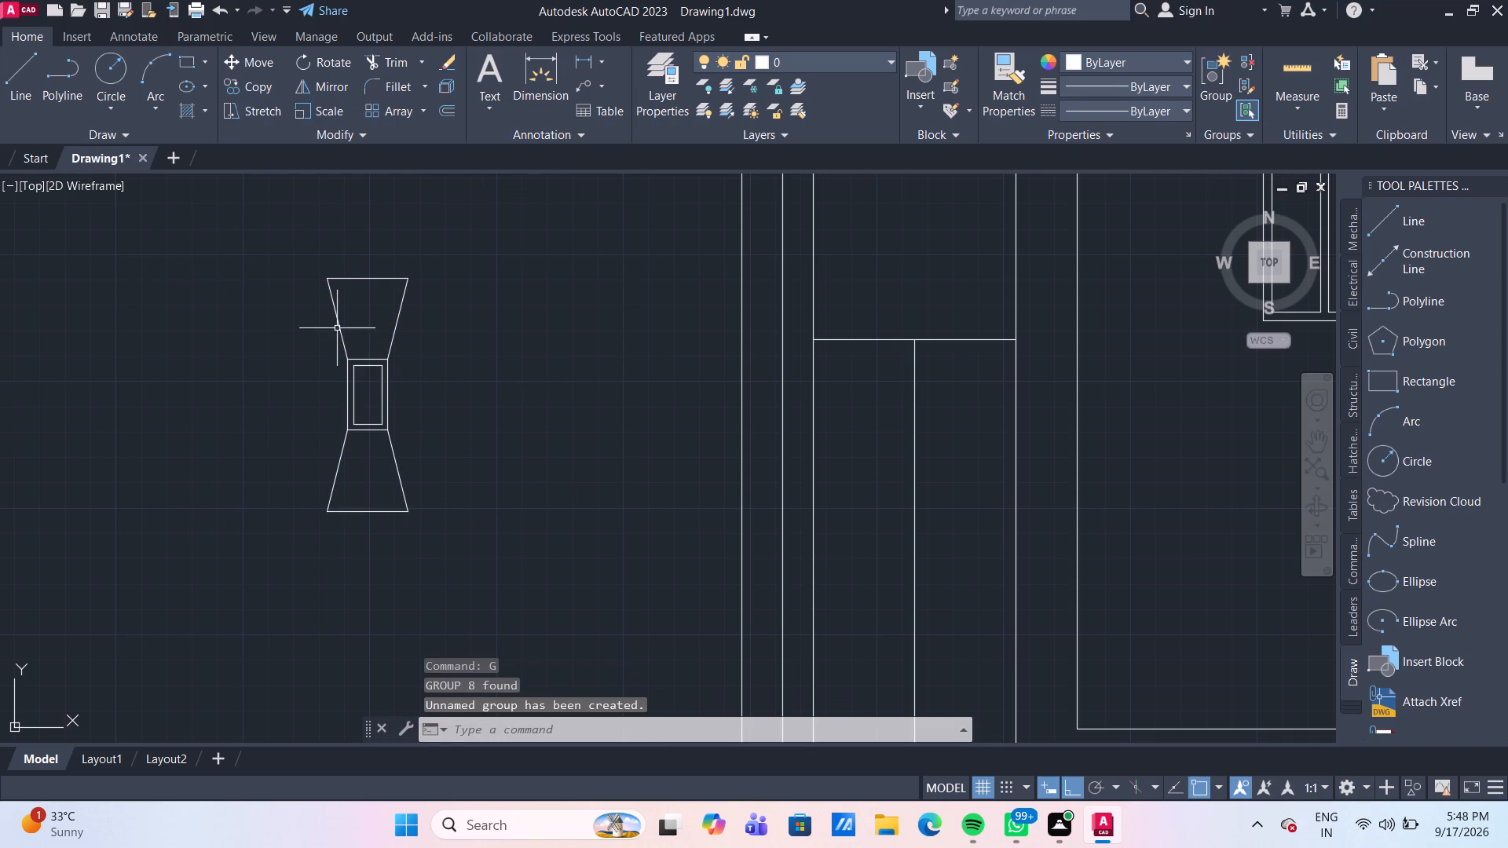
Select the grouped hourglass-shaped motif beside the tall column.
drag(423, 473, 411, 444)
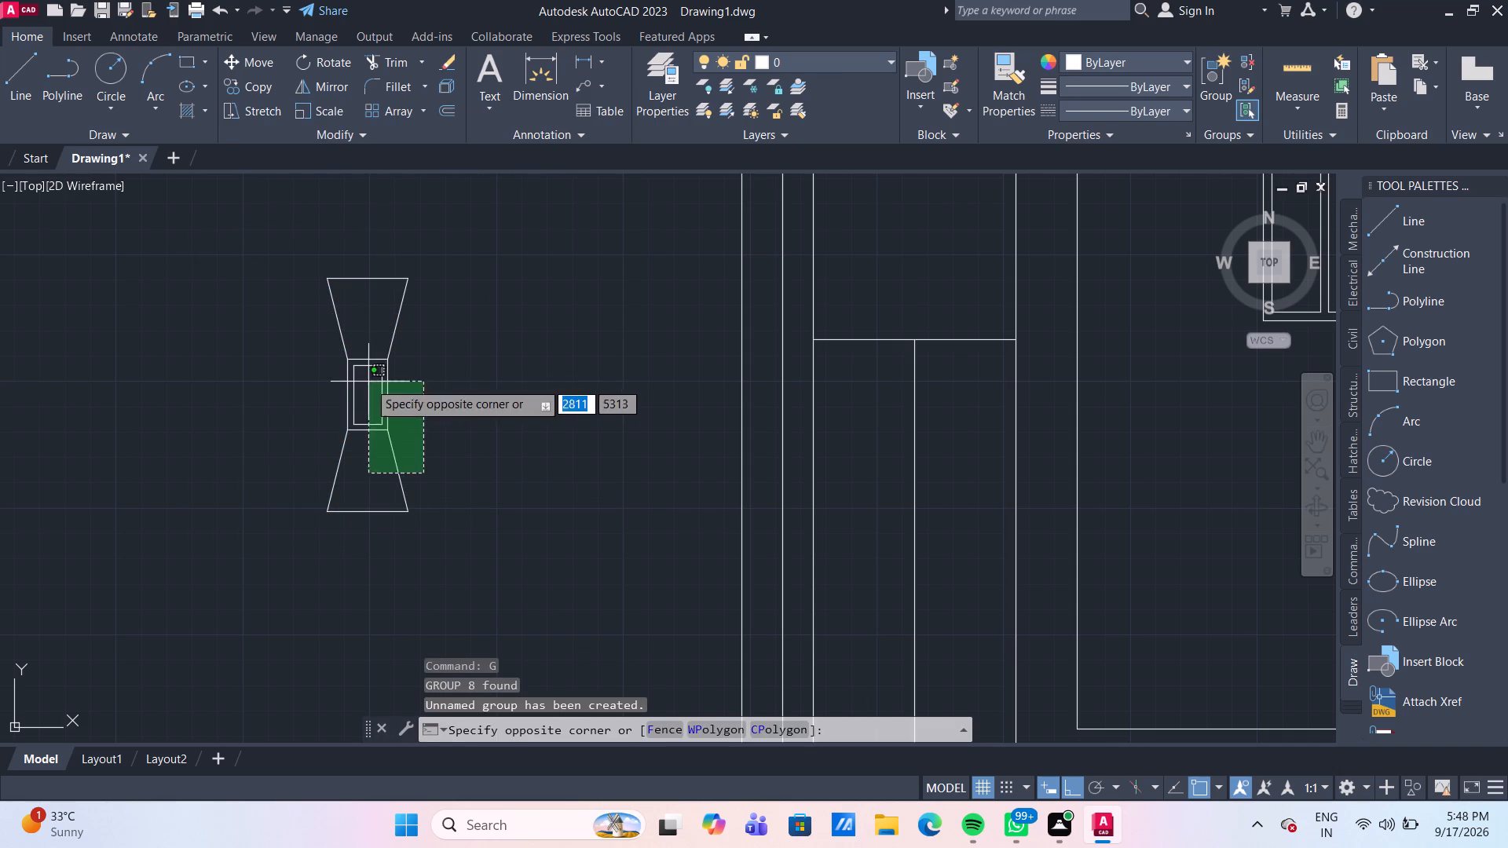
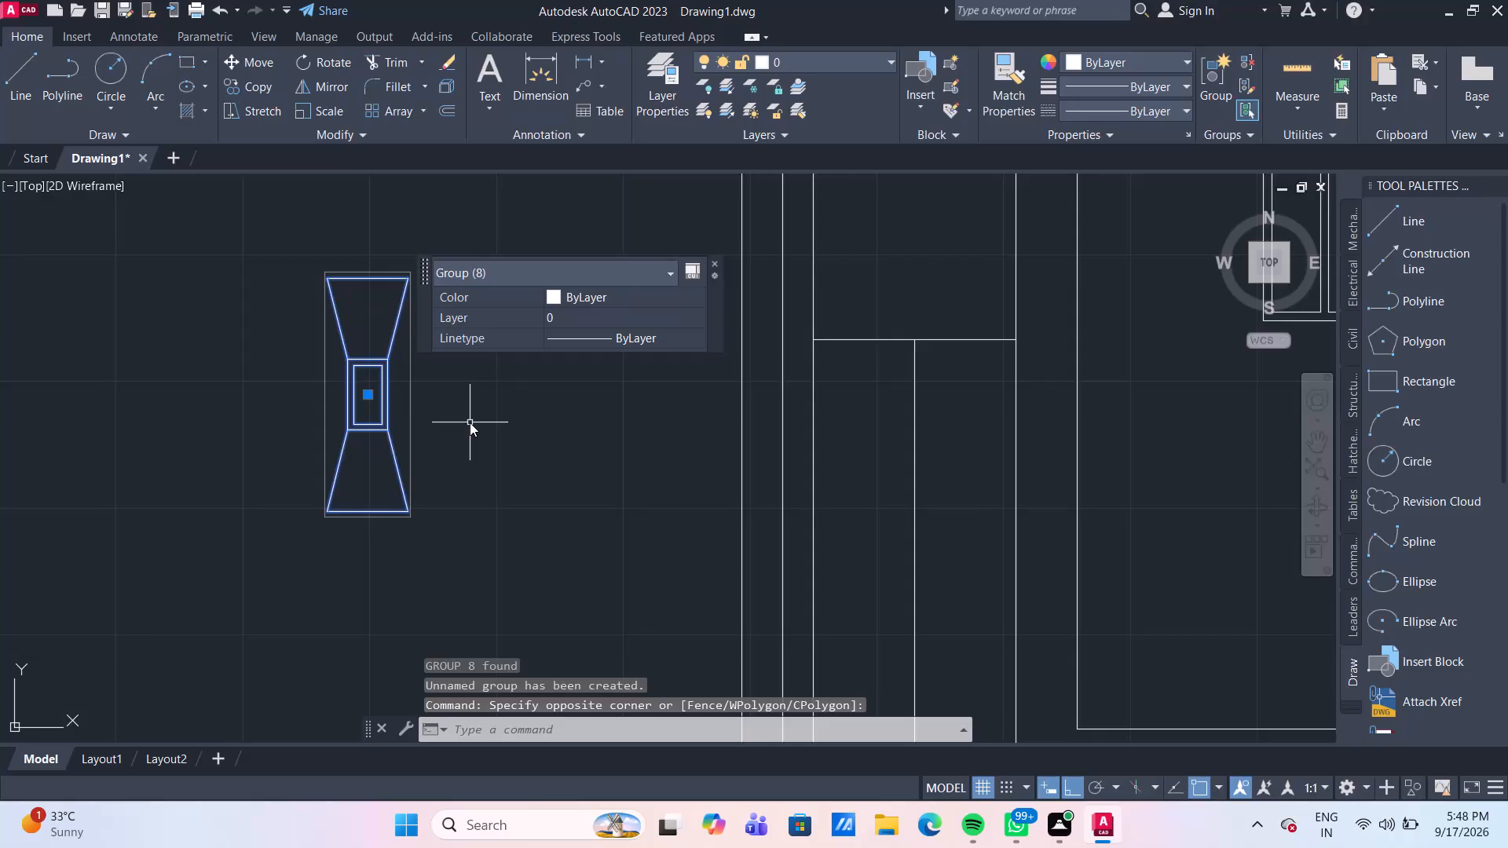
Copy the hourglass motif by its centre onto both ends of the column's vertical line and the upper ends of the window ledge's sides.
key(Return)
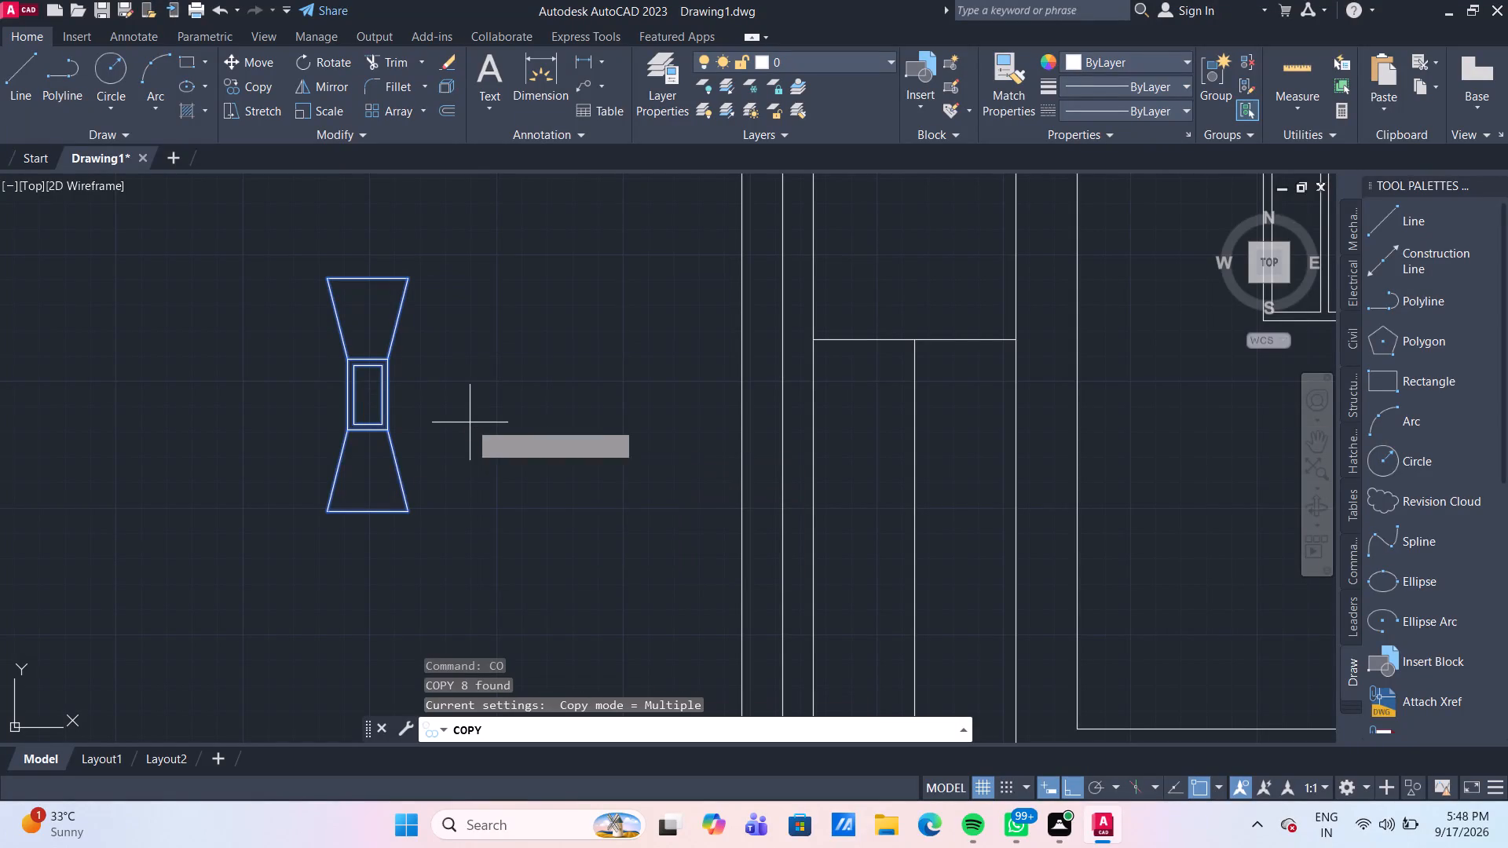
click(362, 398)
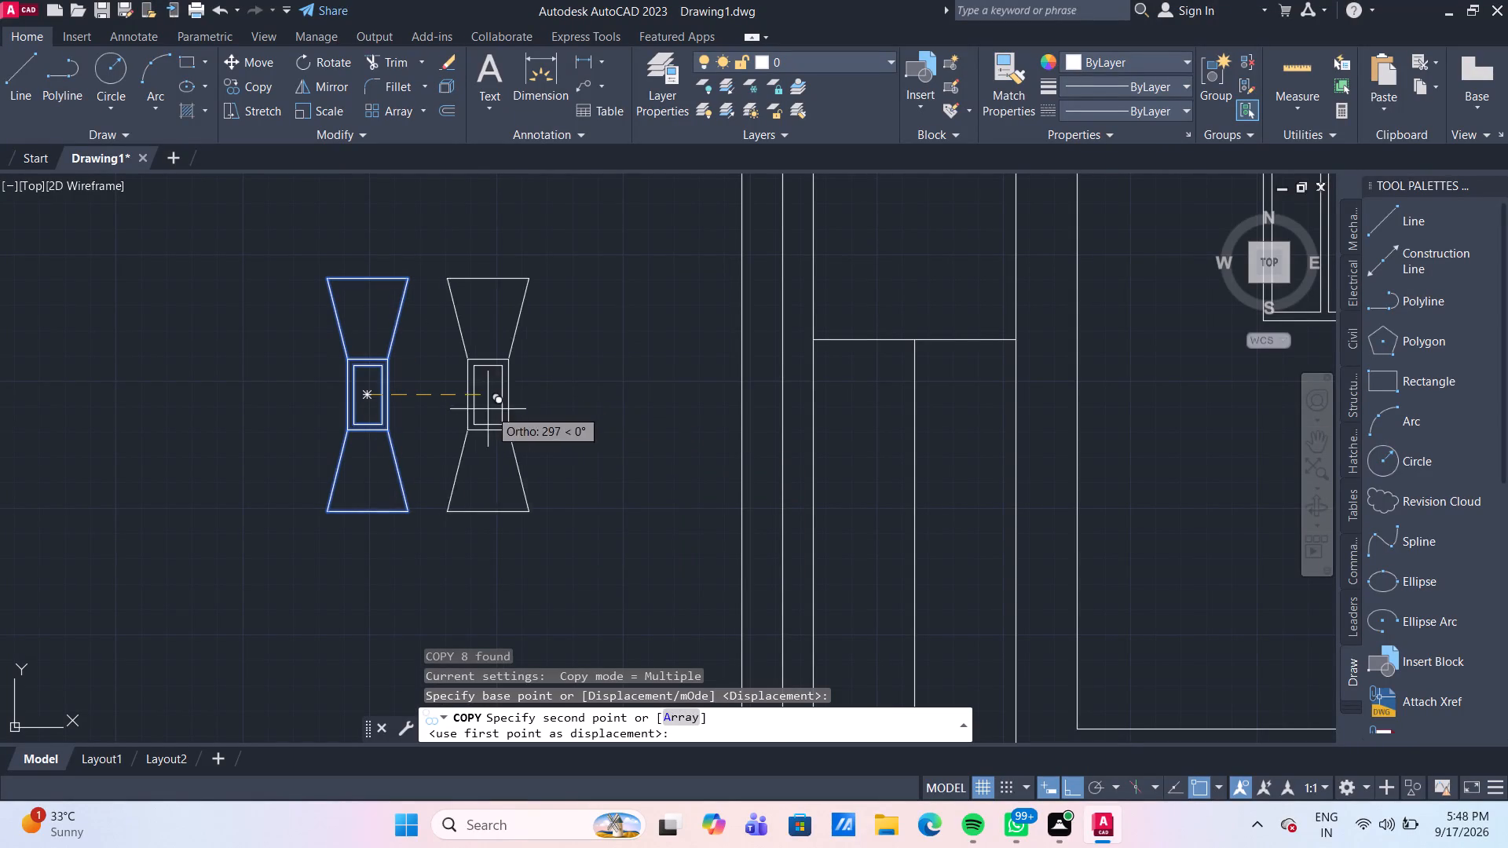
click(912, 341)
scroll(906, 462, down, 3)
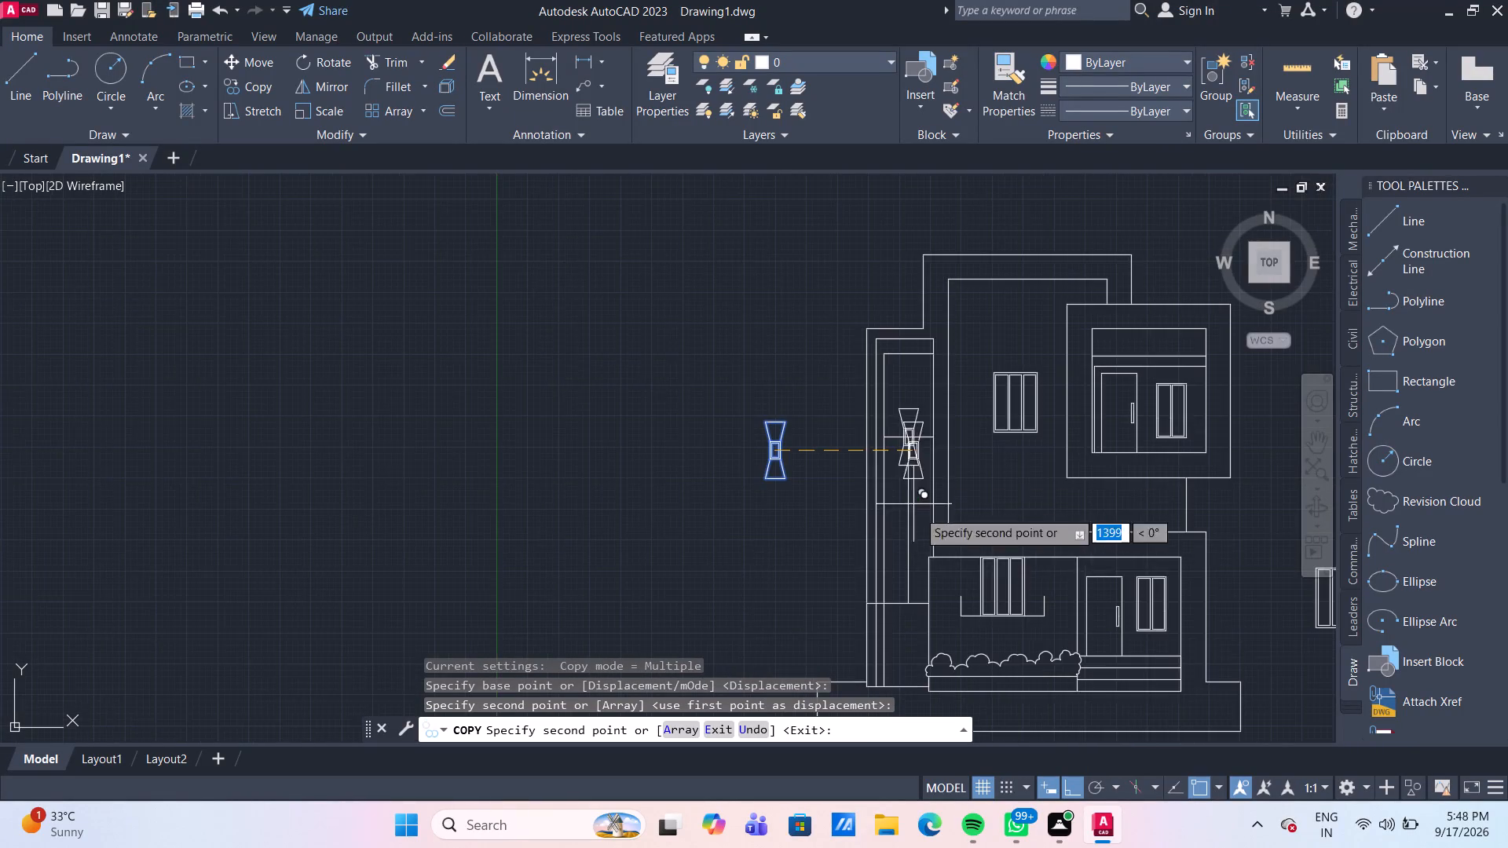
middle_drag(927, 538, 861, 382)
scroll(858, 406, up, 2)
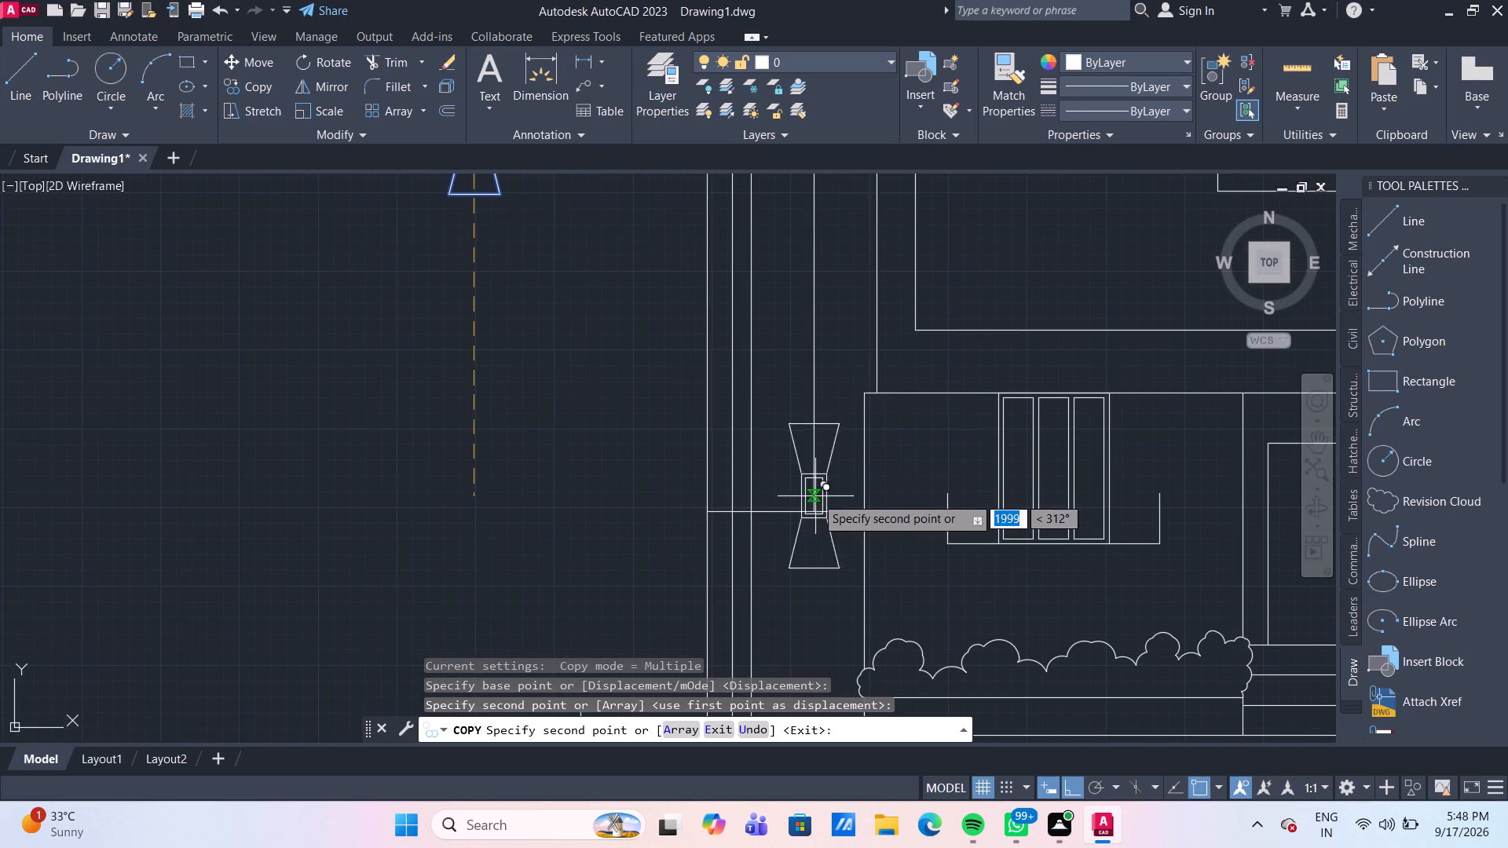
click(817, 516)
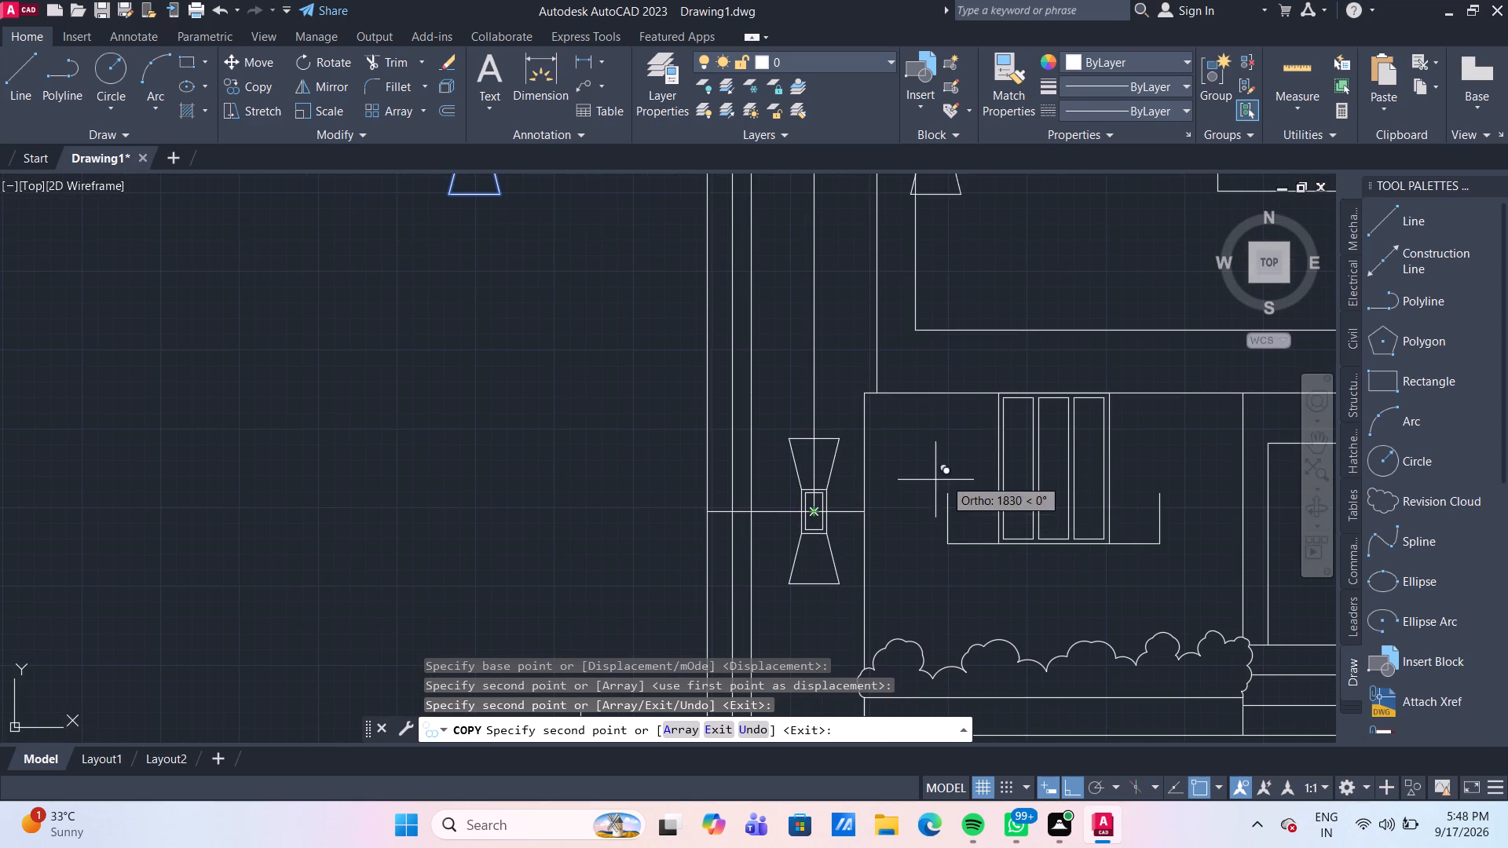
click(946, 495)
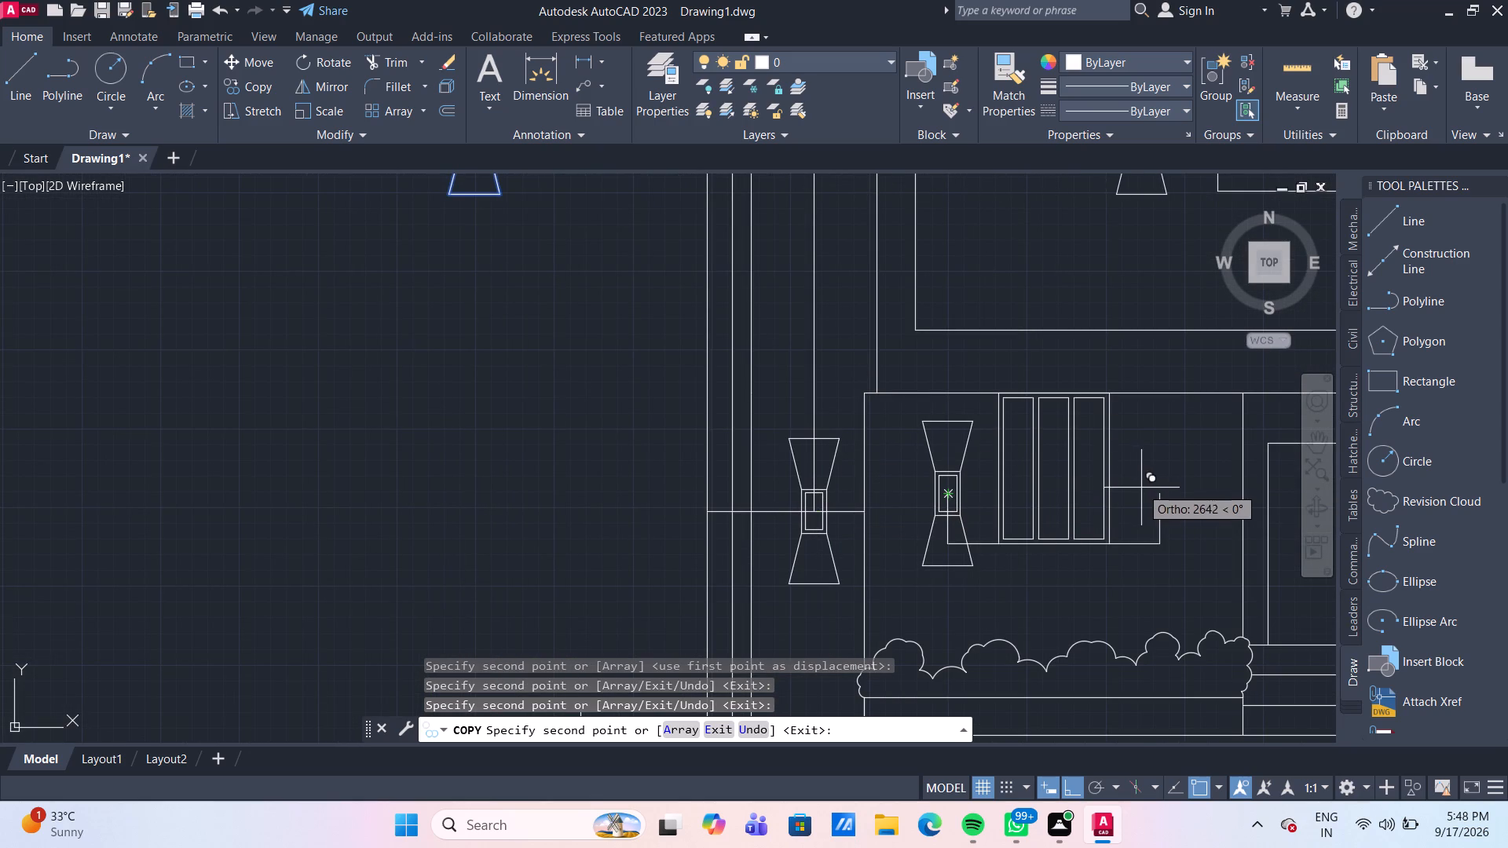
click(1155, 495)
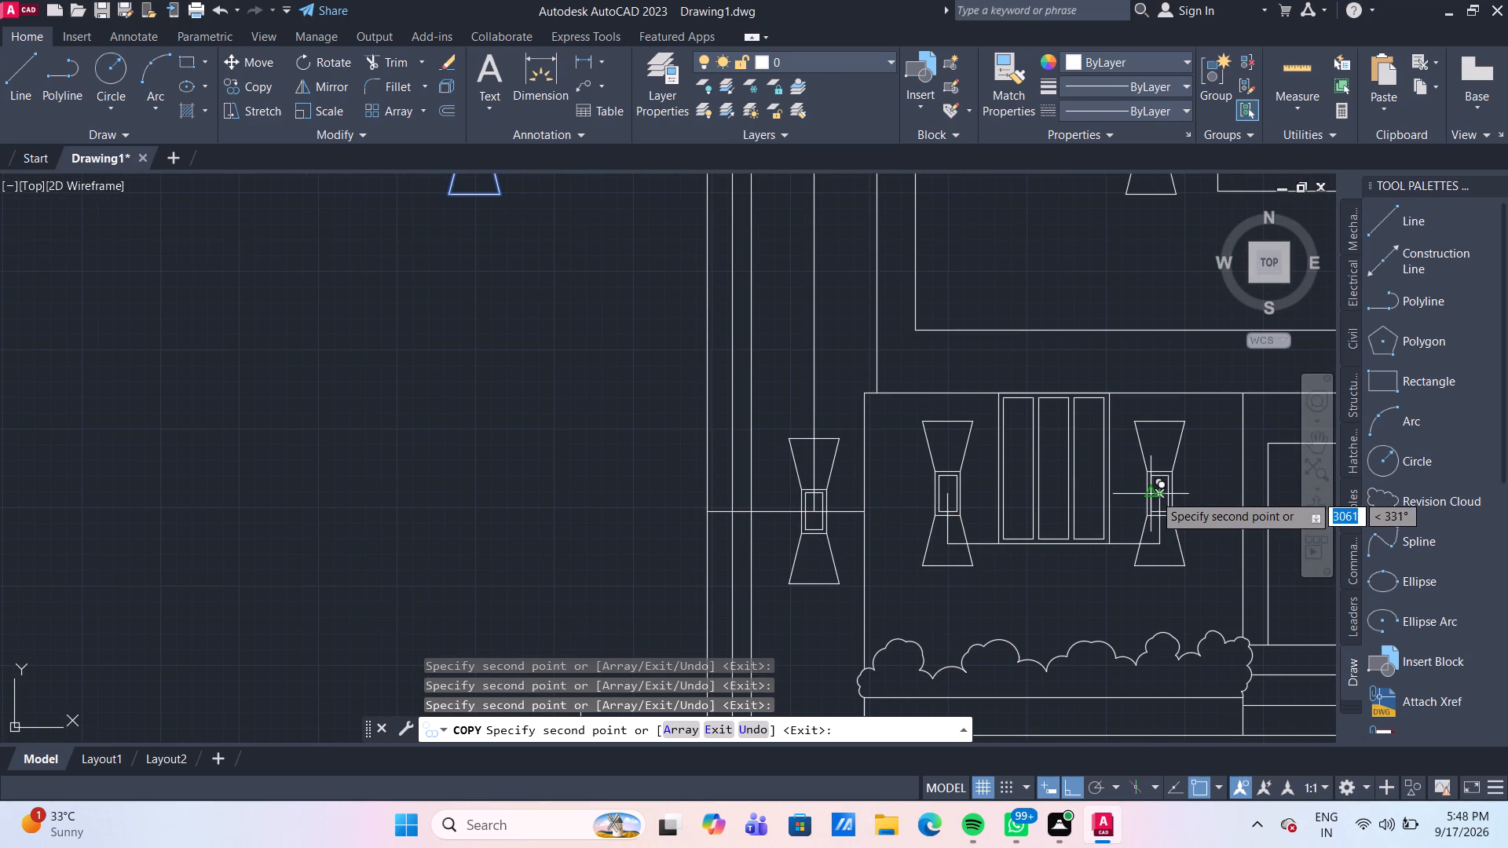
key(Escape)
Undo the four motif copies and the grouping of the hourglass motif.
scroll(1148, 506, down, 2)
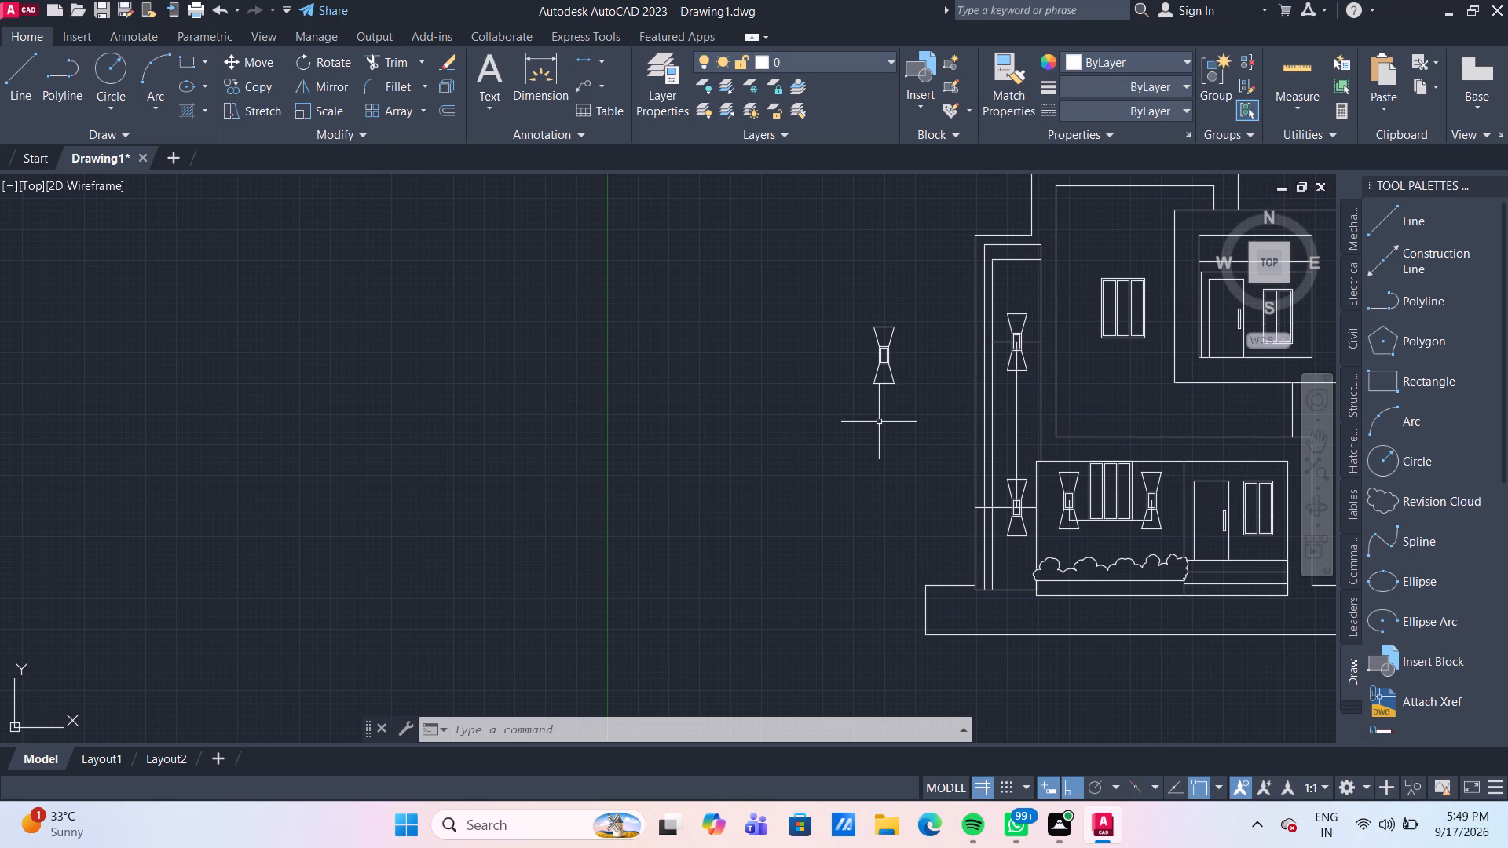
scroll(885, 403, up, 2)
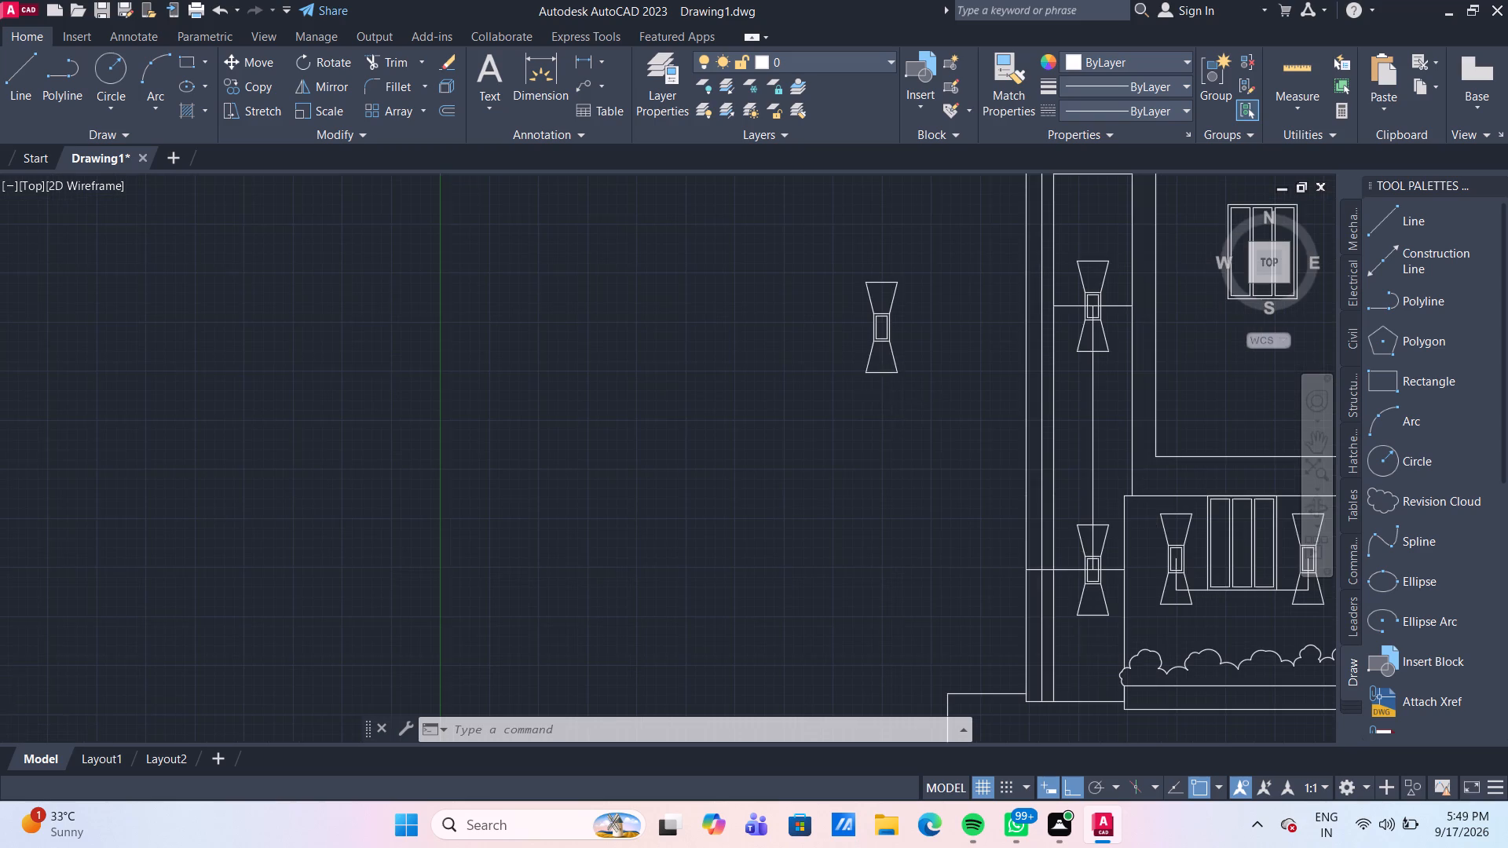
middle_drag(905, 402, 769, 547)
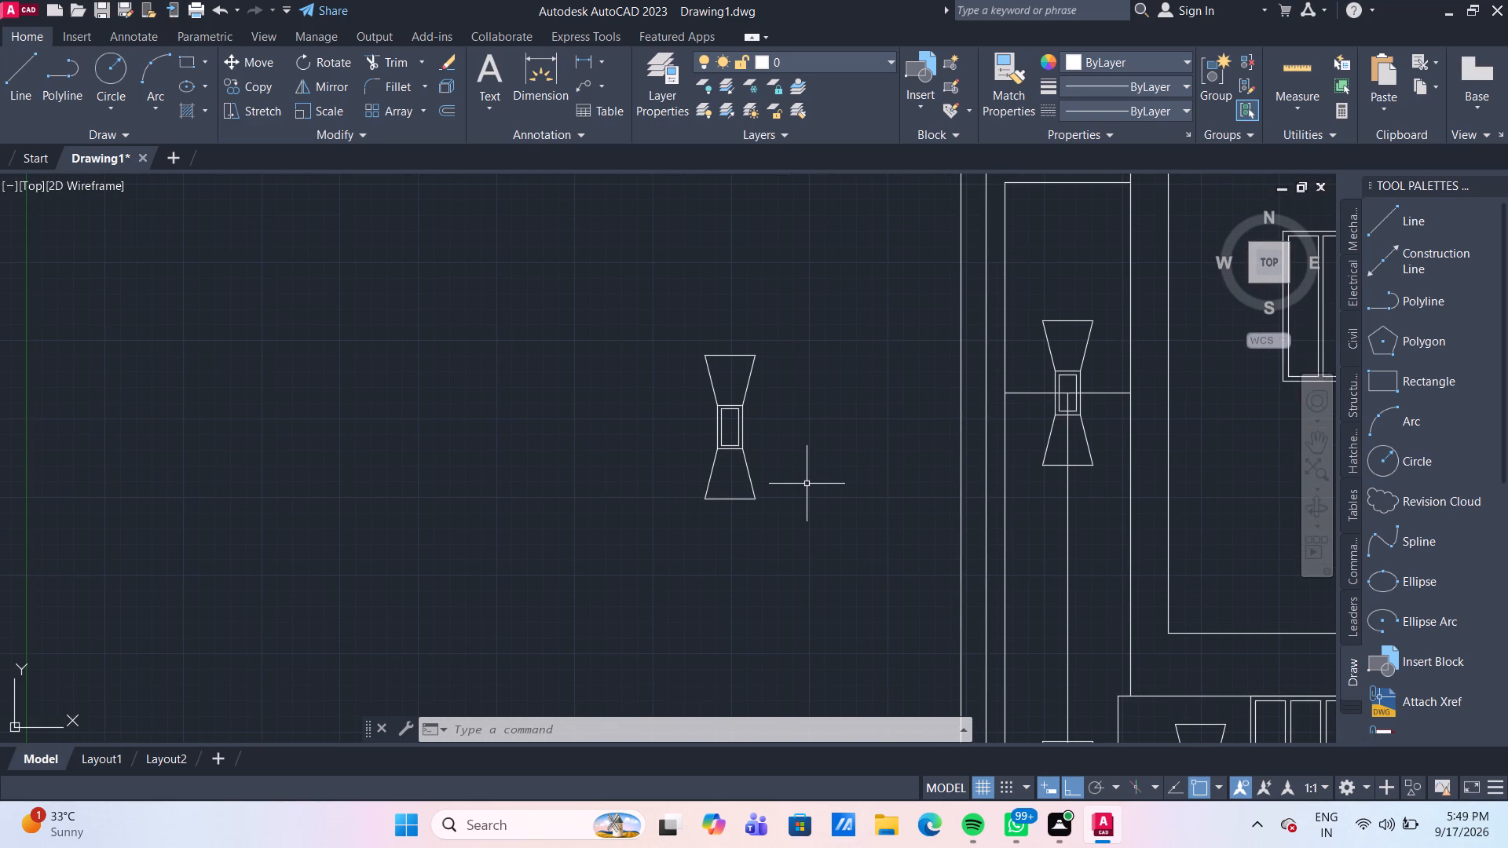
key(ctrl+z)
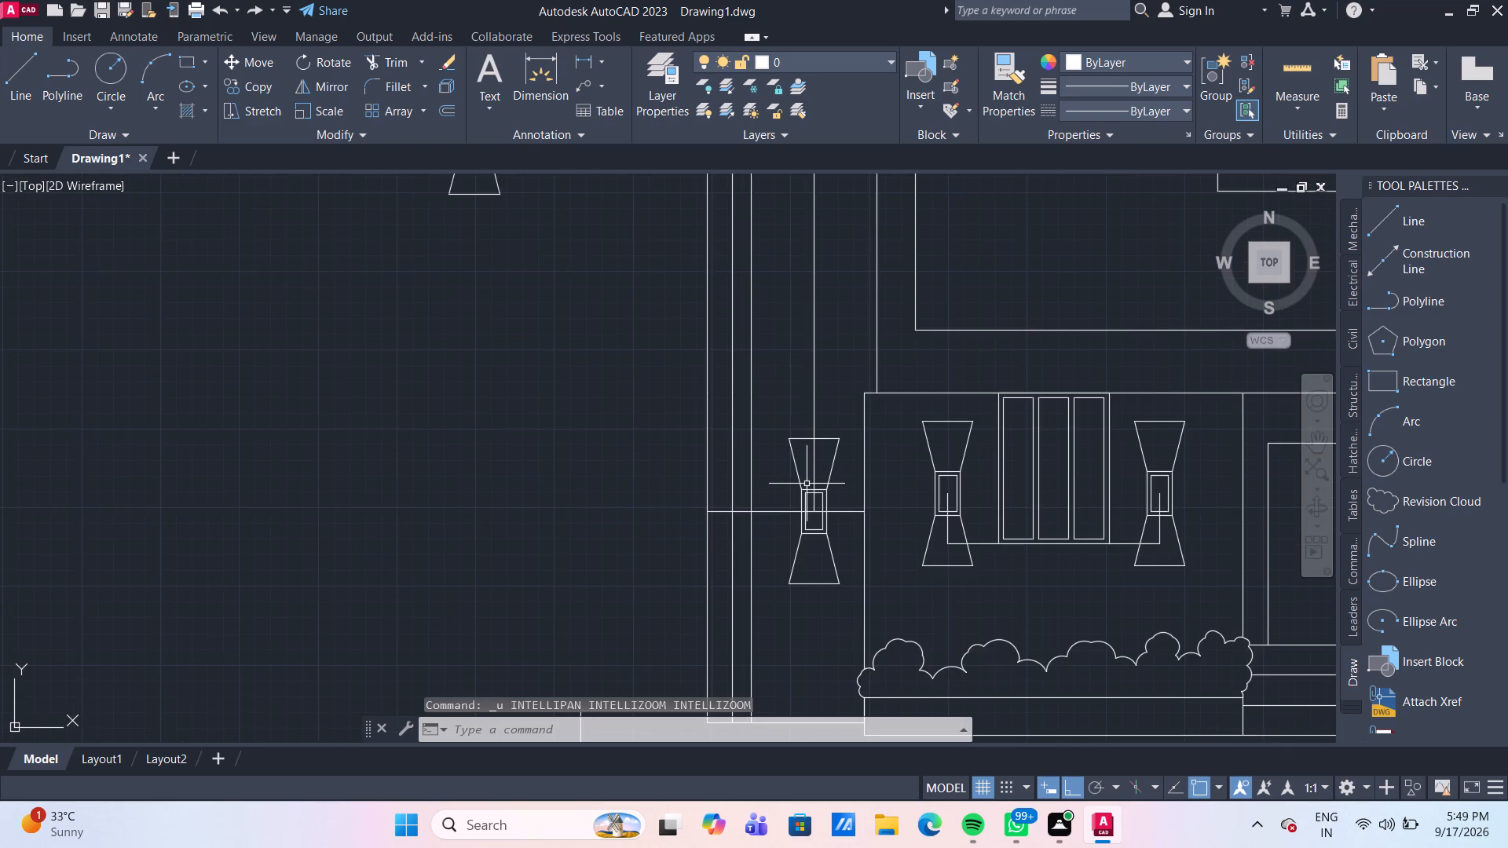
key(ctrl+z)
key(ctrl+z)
Offset the hourglass motif's top and bottom horizontal lines inward by 50.
scroll(807, 484, down, 2)
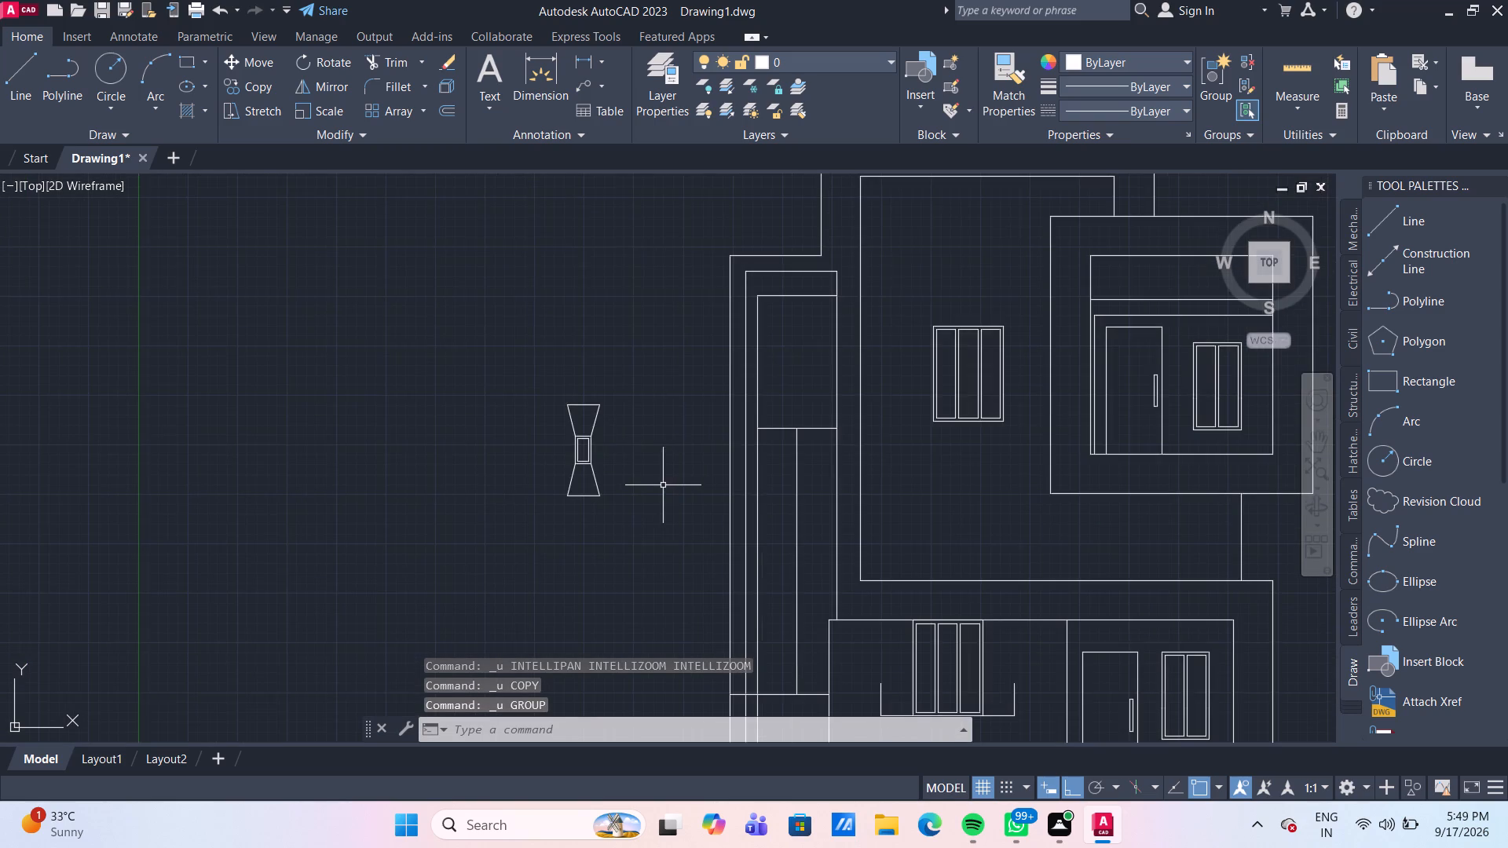
scroll(568, 494, up, 3)
middle_drag(568, 443, 499, 529)
key(o)
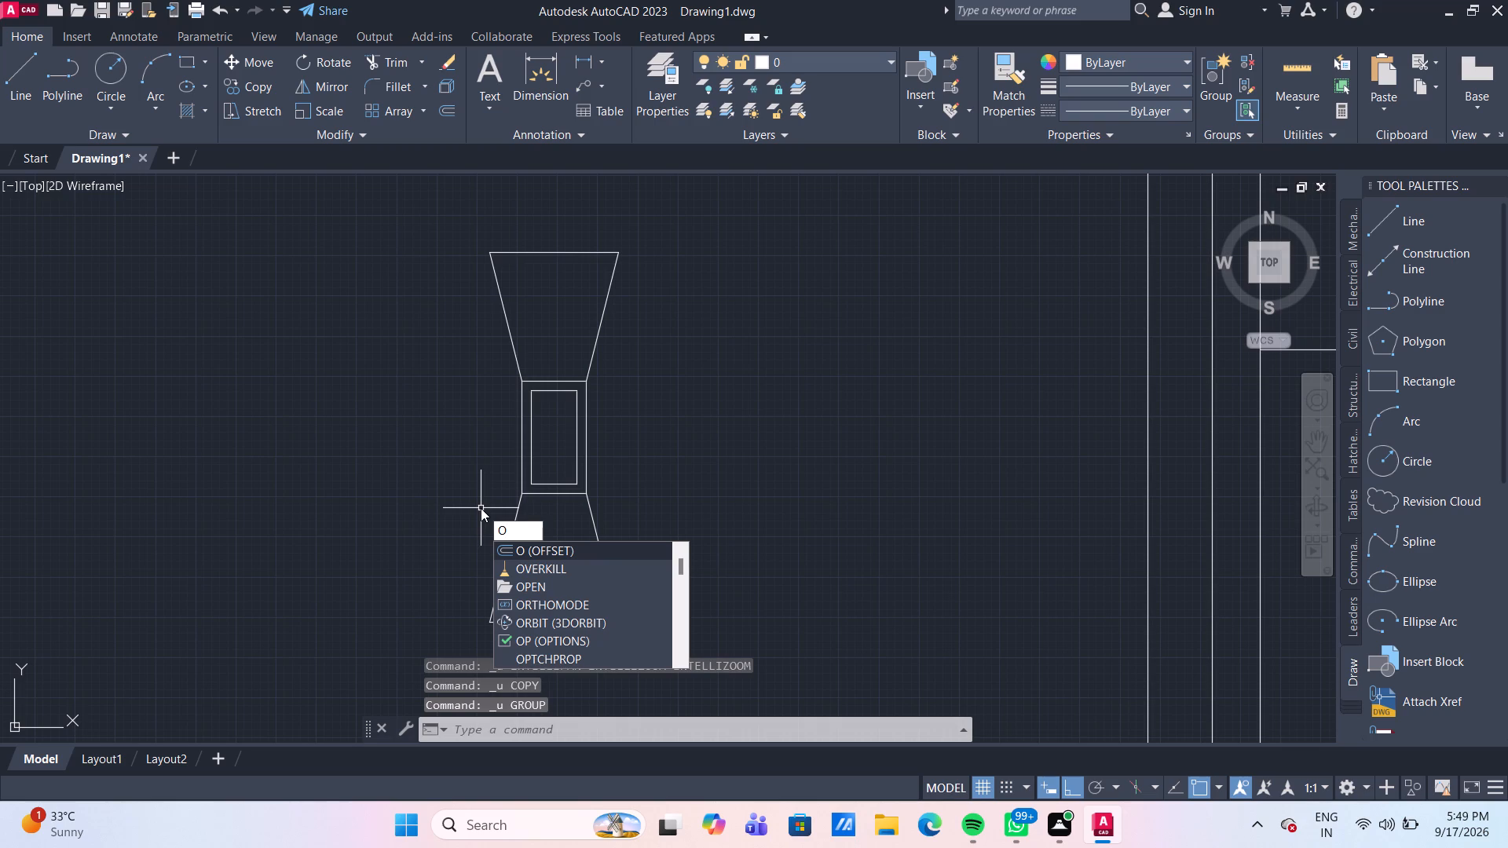
key(Escape)
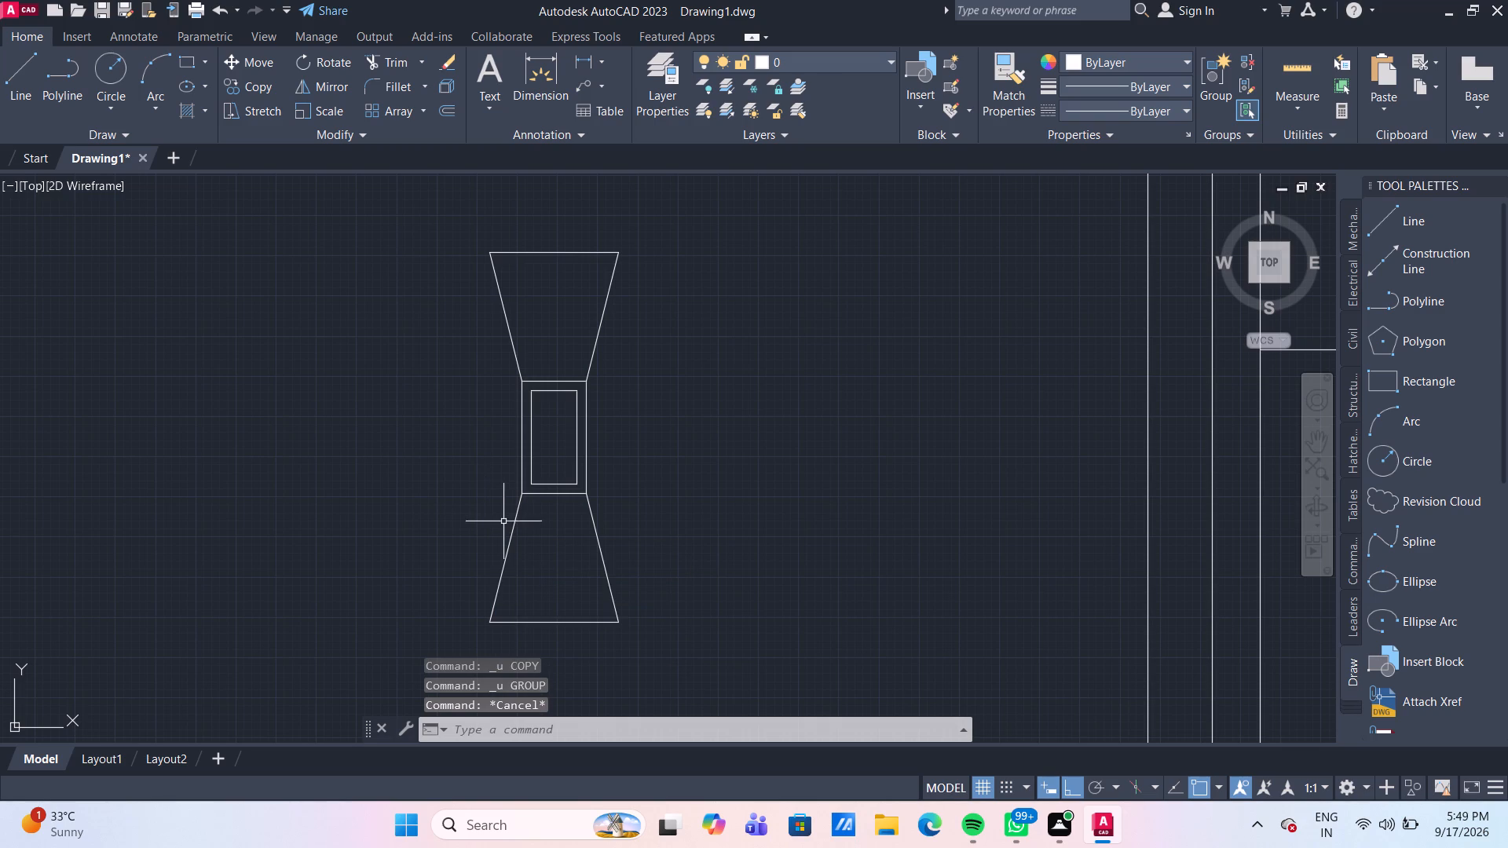
click(517, 526)
key(Escape)
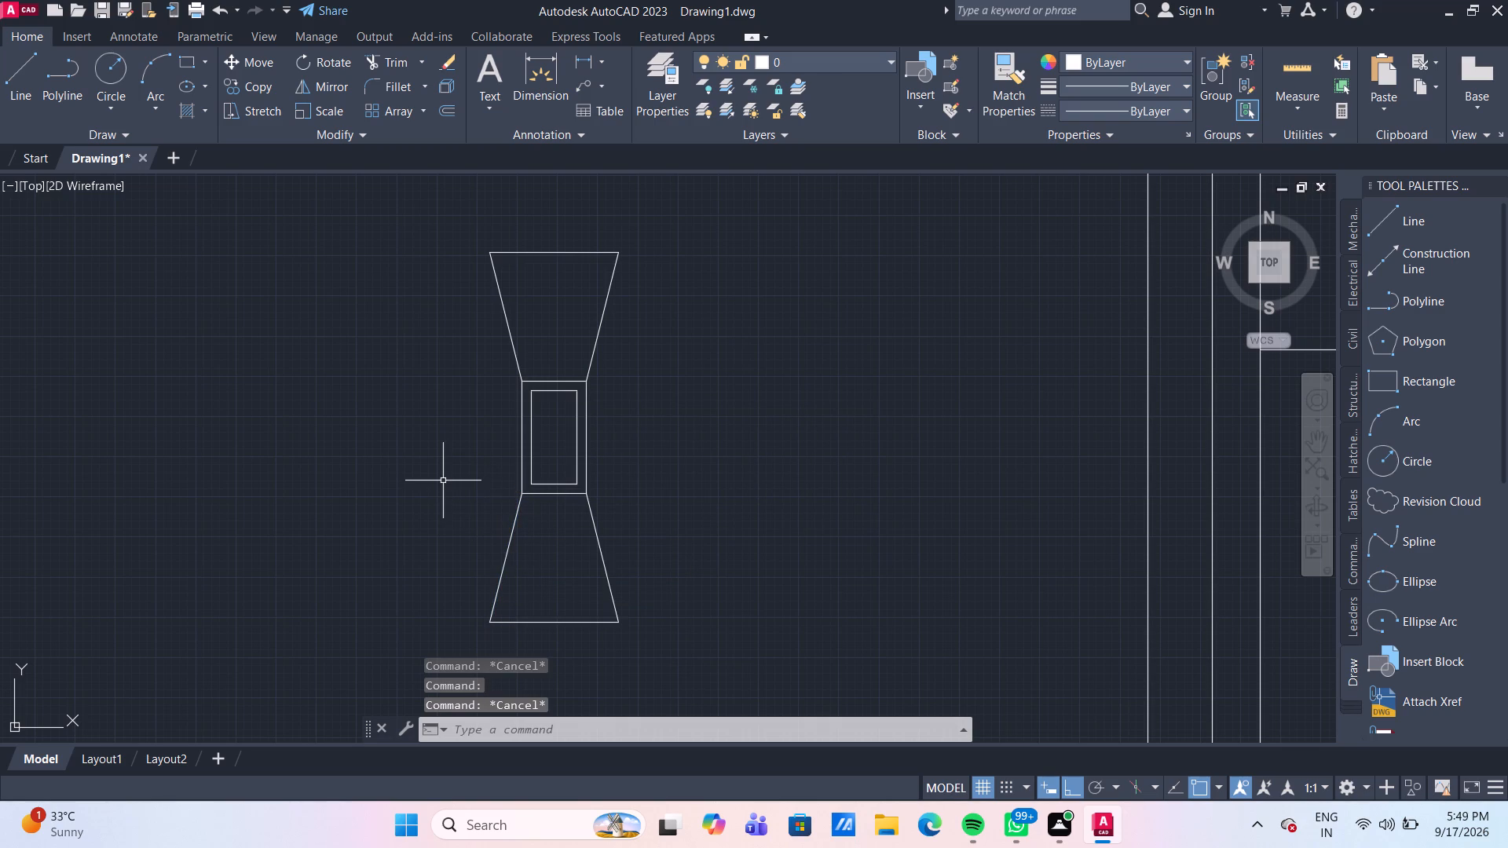
key(o)
key(Return)
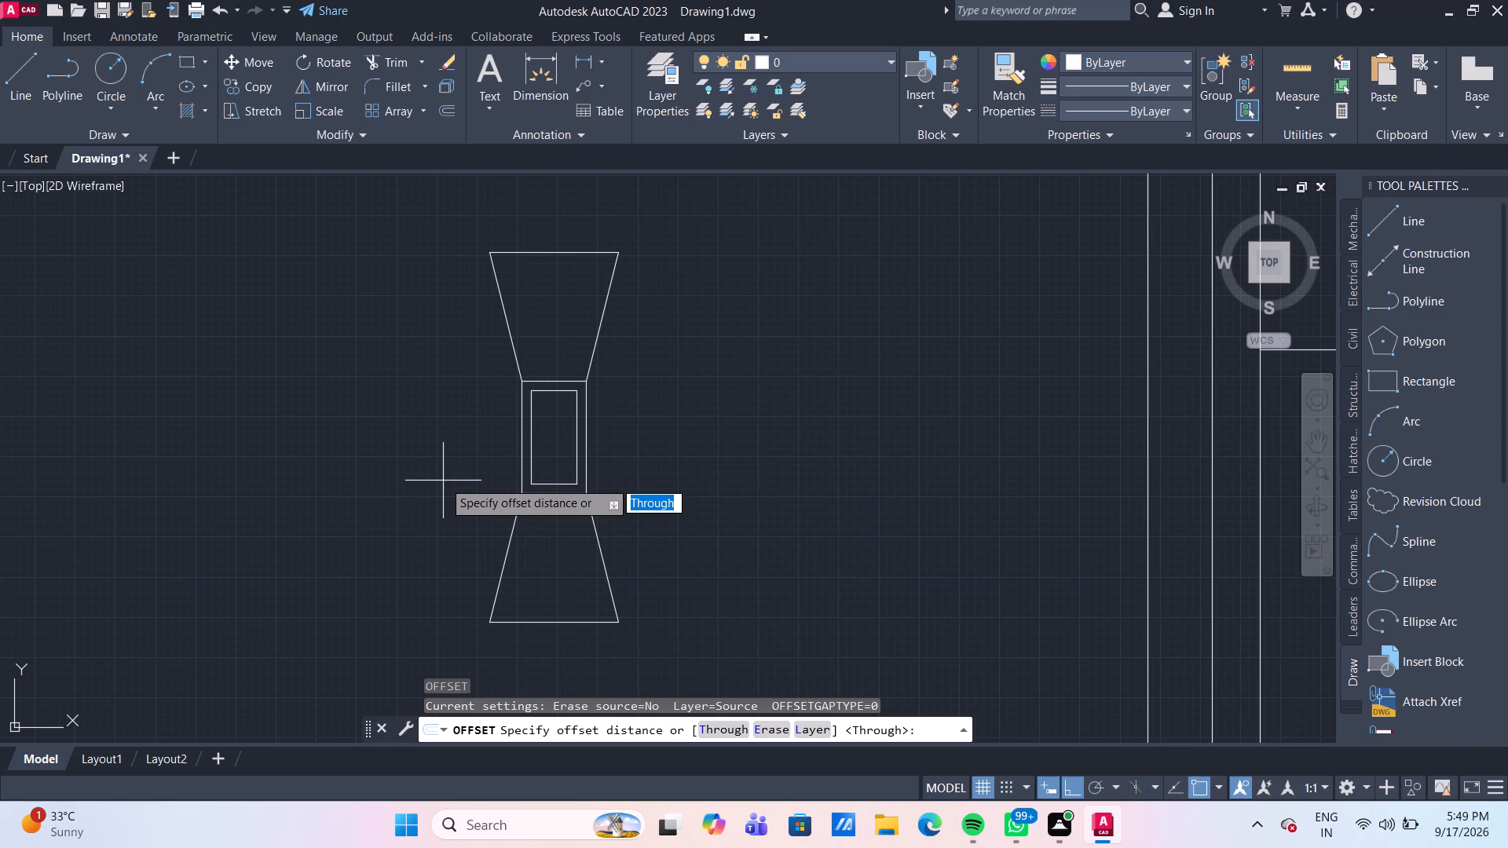
text(50)
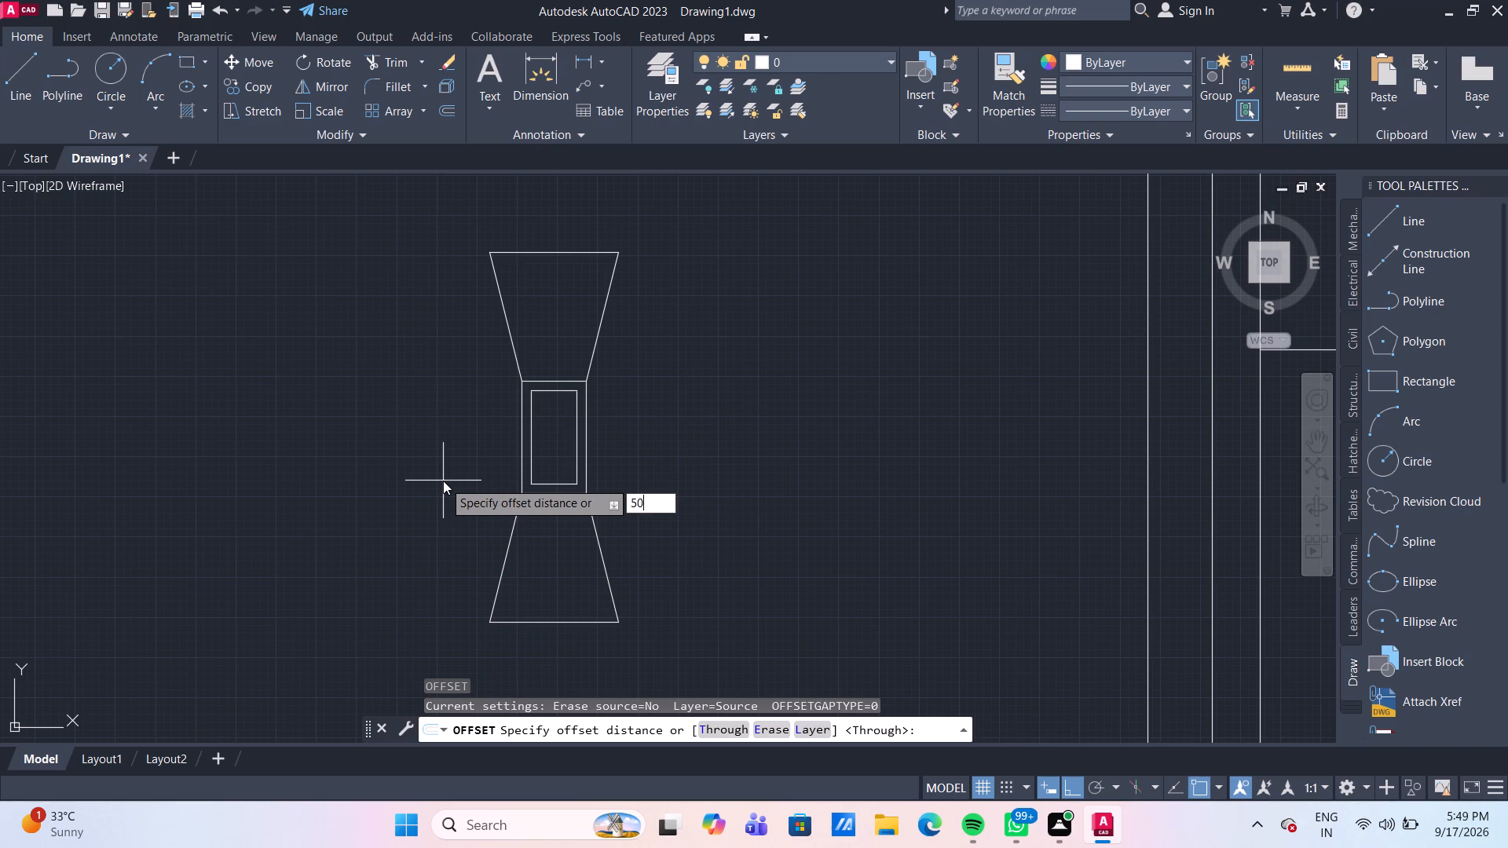
key(Return)
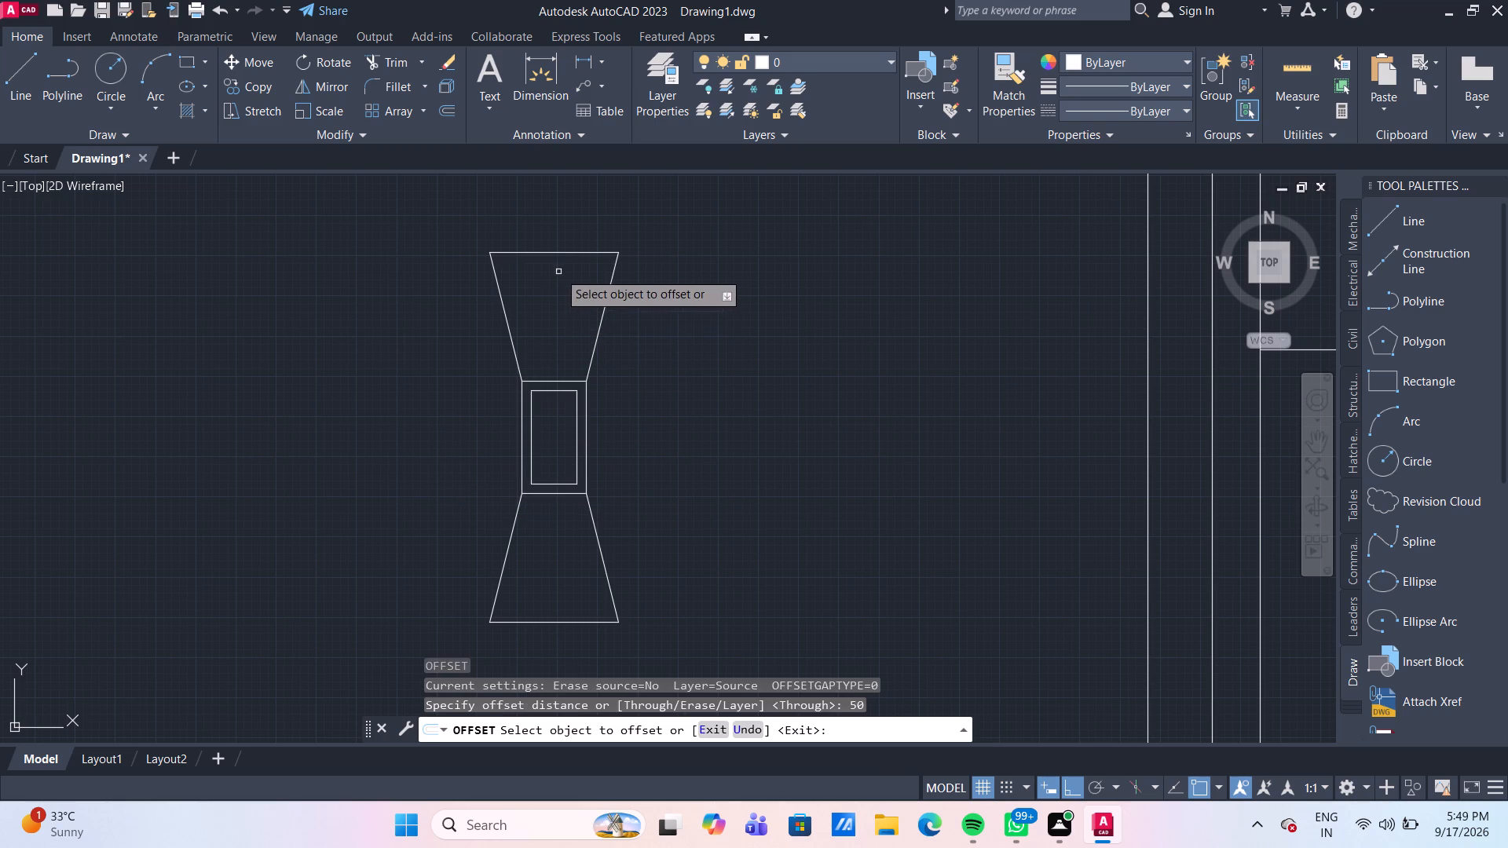
click(565, 250)
click(569, 314)
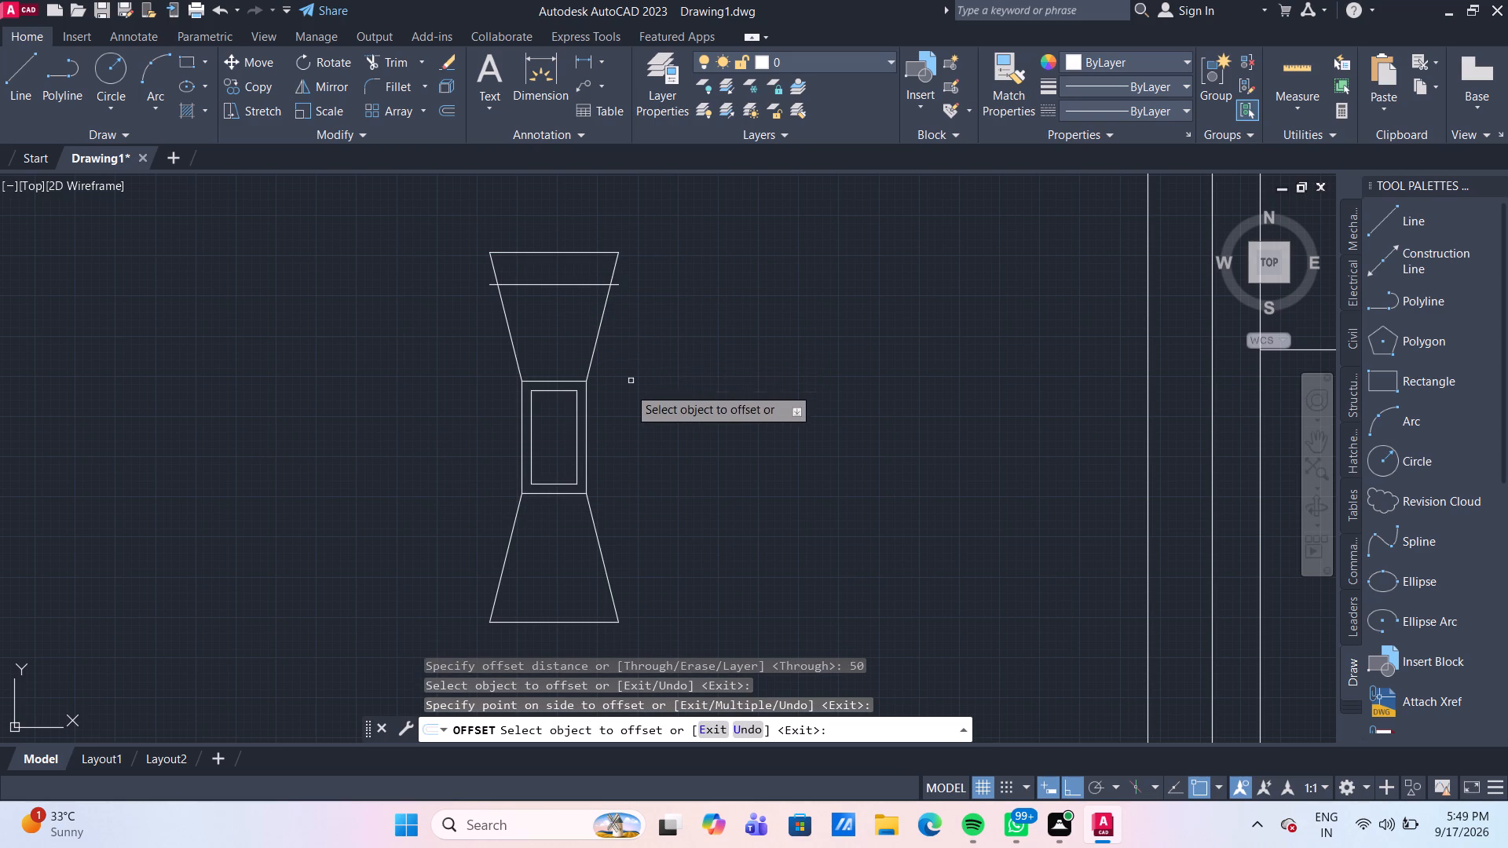
drag(560, 624, 562, 607)
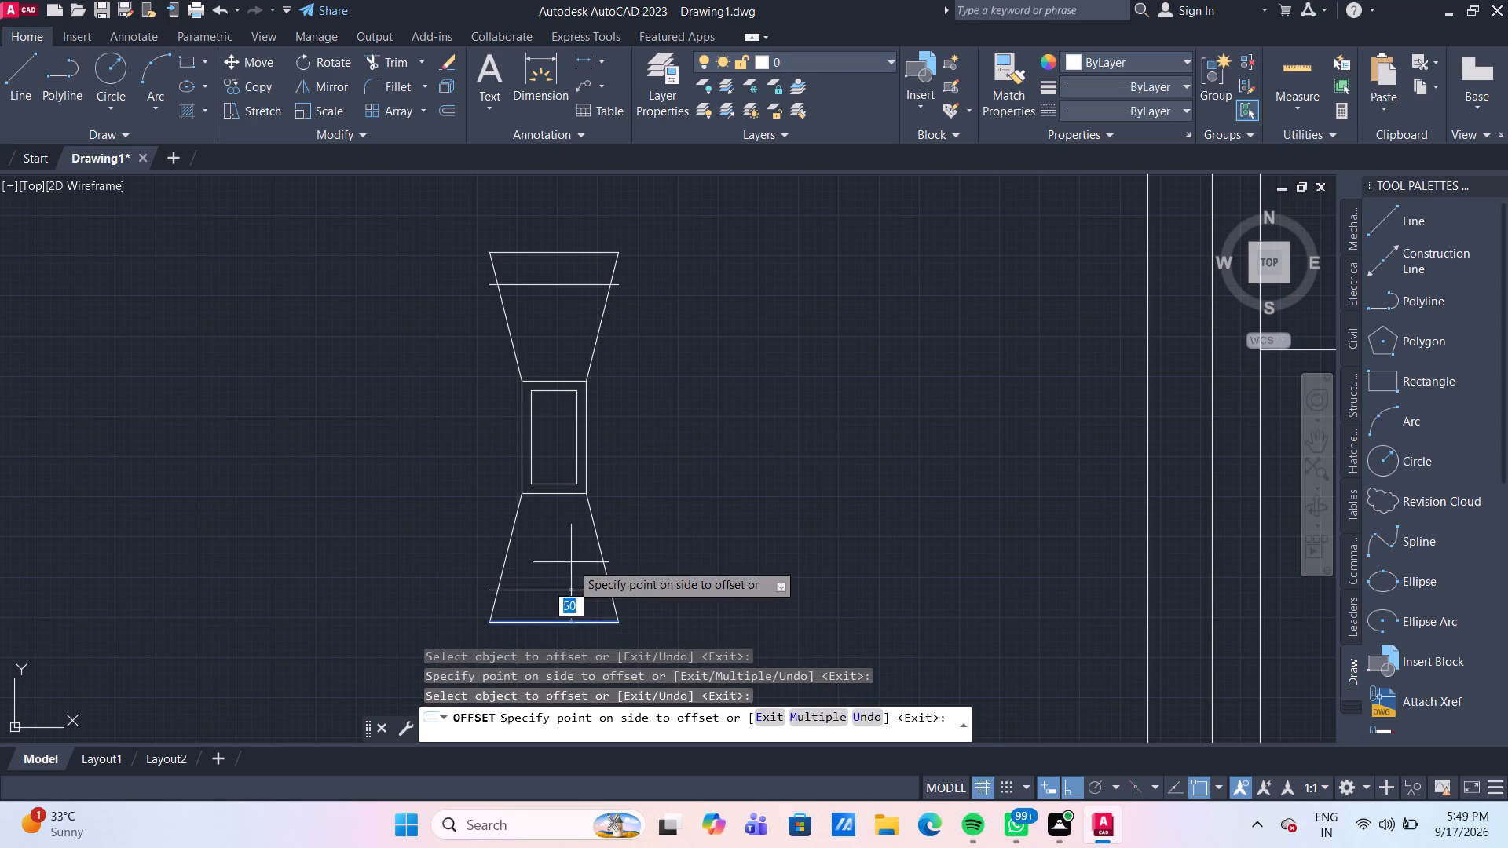
click(576, 563)
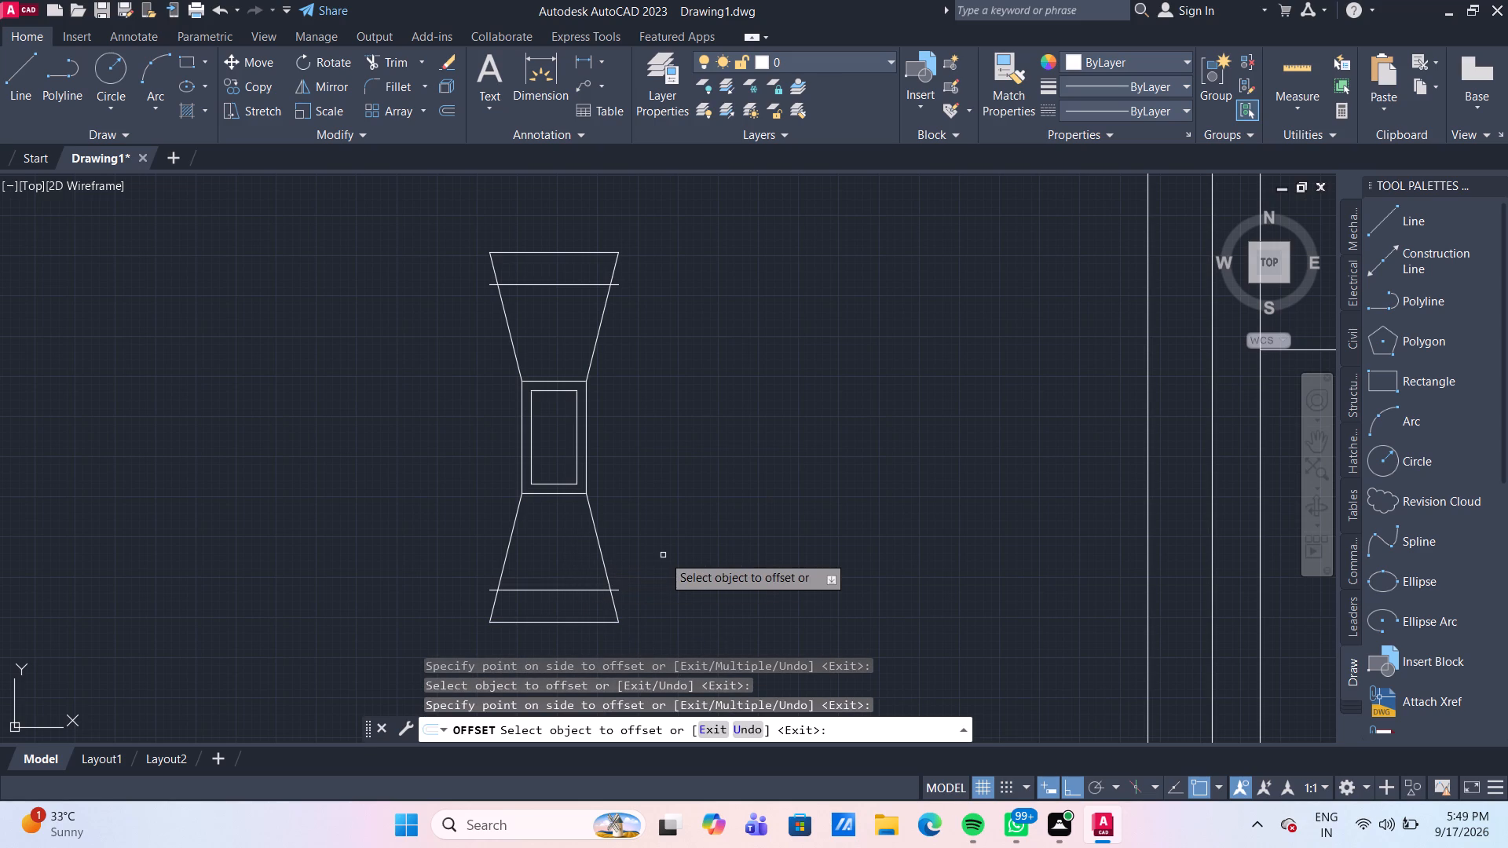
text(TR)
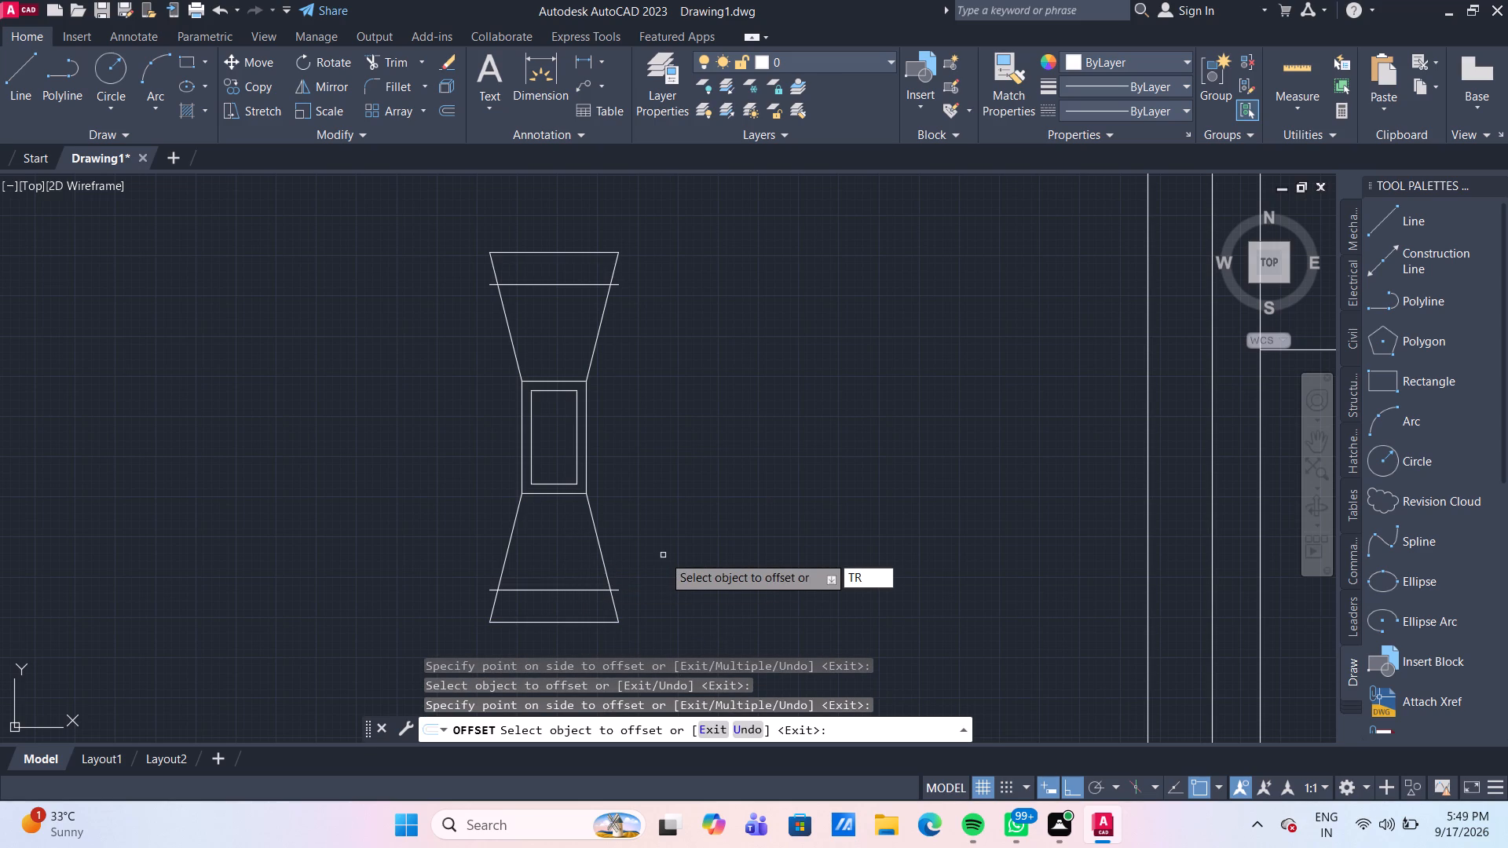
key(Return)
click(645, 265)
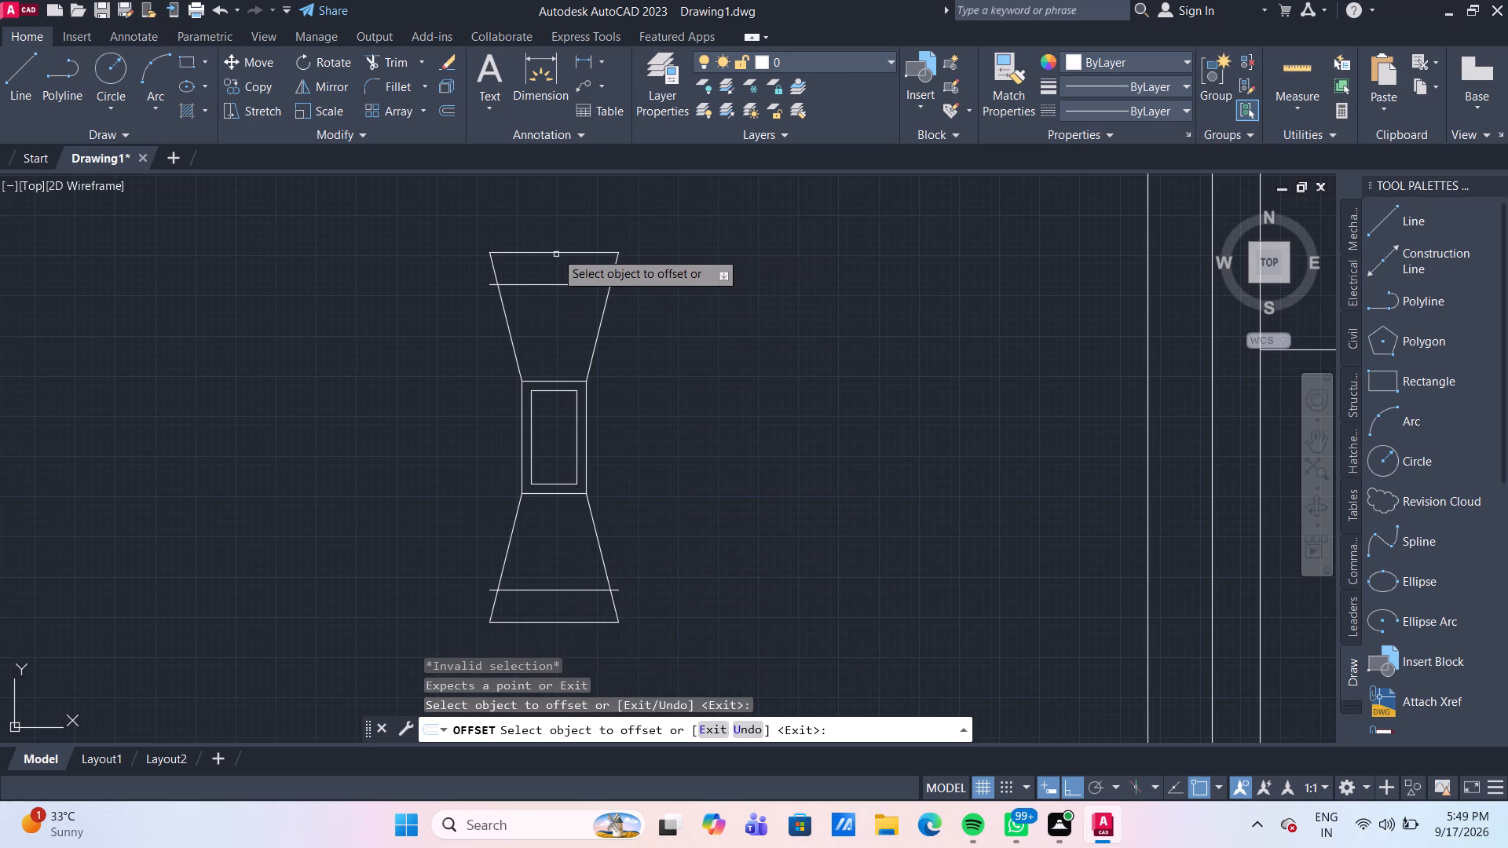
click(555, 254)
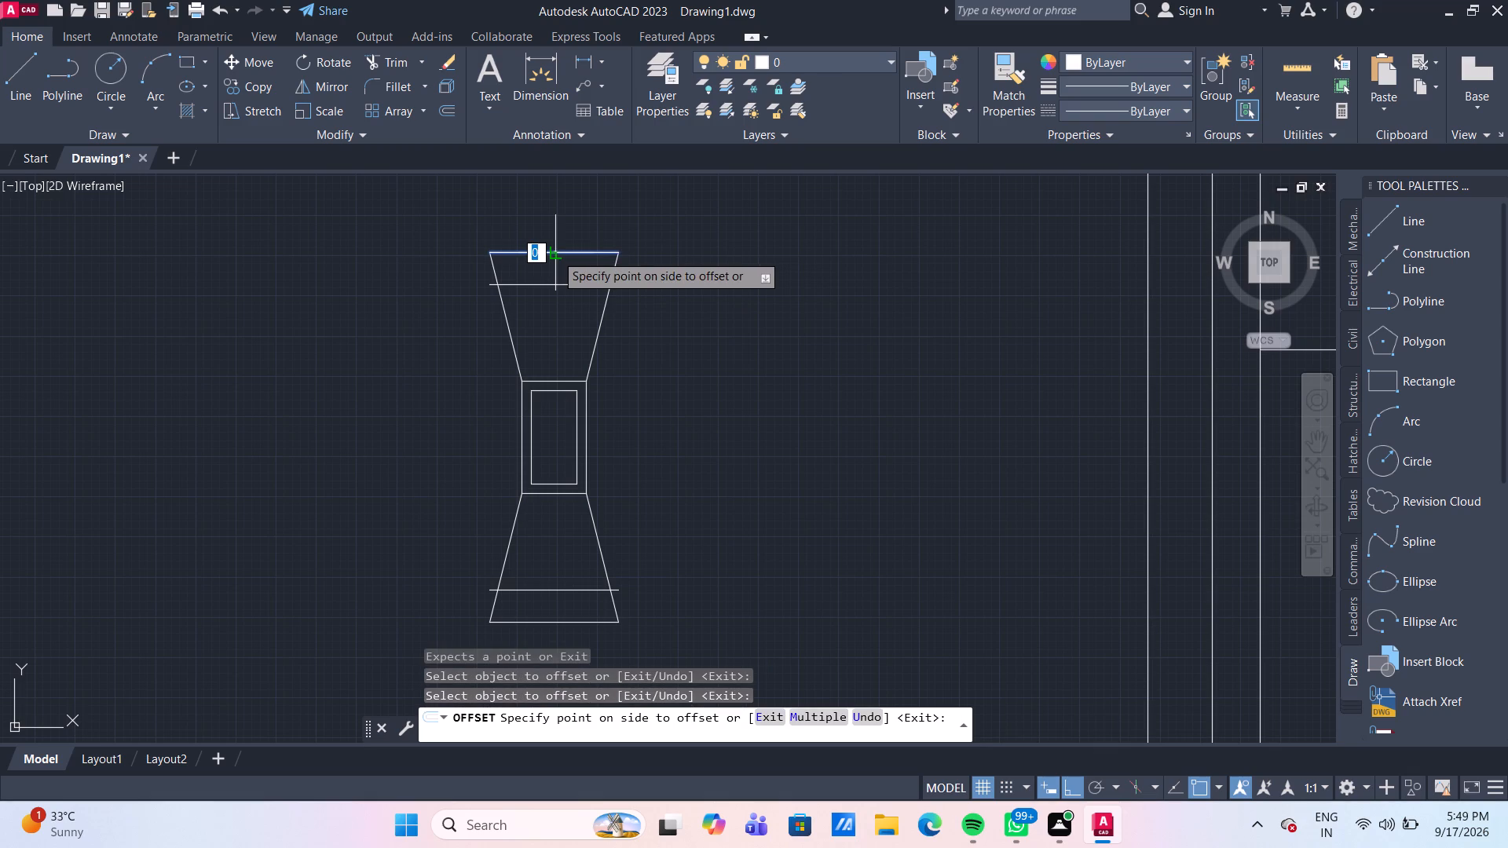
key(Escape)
Trim away the motif's original top and bottom lines and the diagonal ends beyond the two offset lines.
text(TR)
key(Return)
click(653, 264)
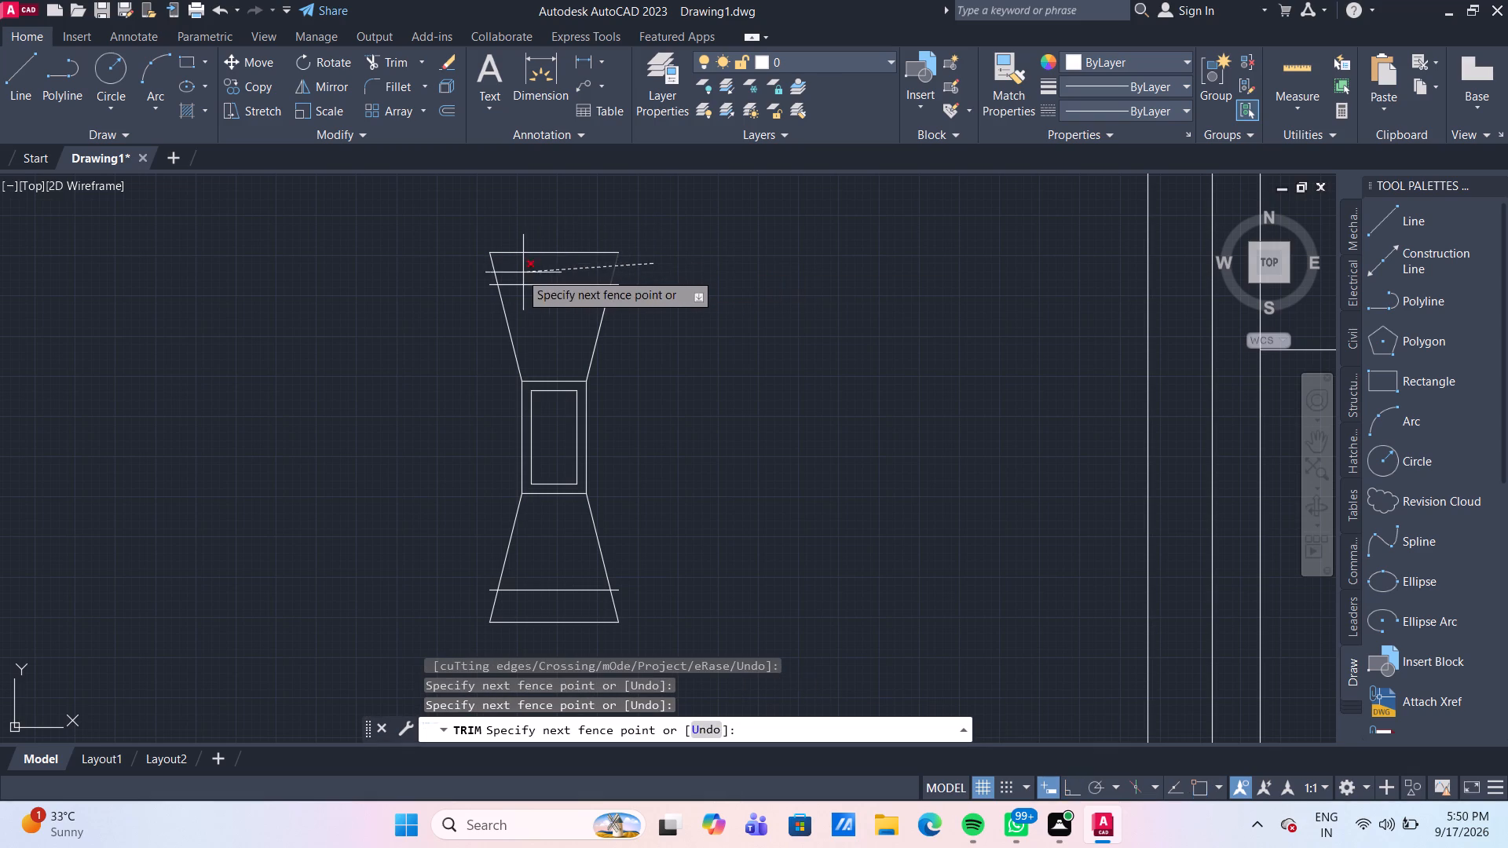
click(480, 277)
click(535, 254)
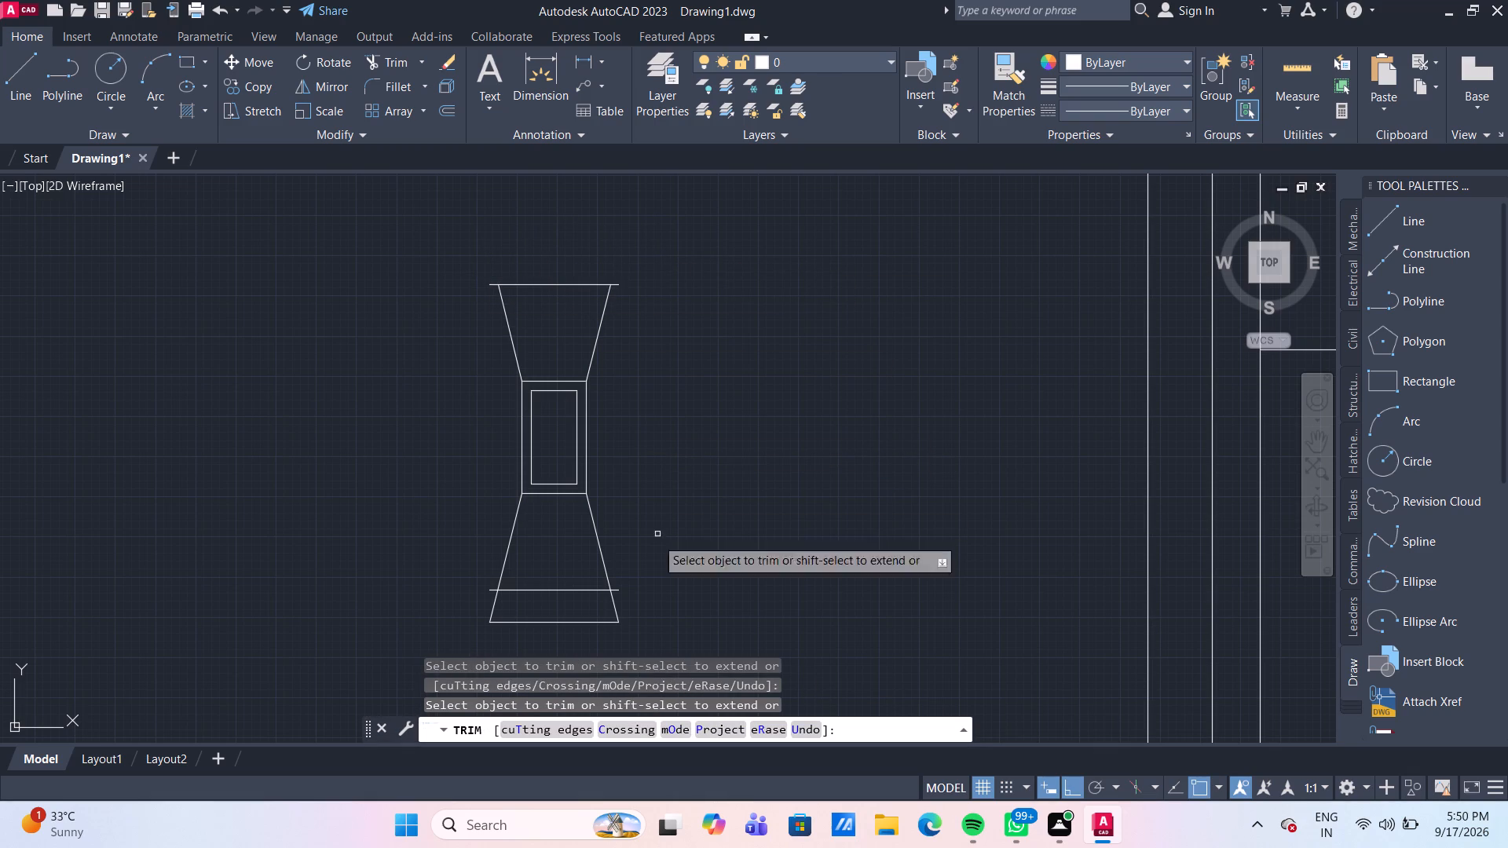
click(591, 623)
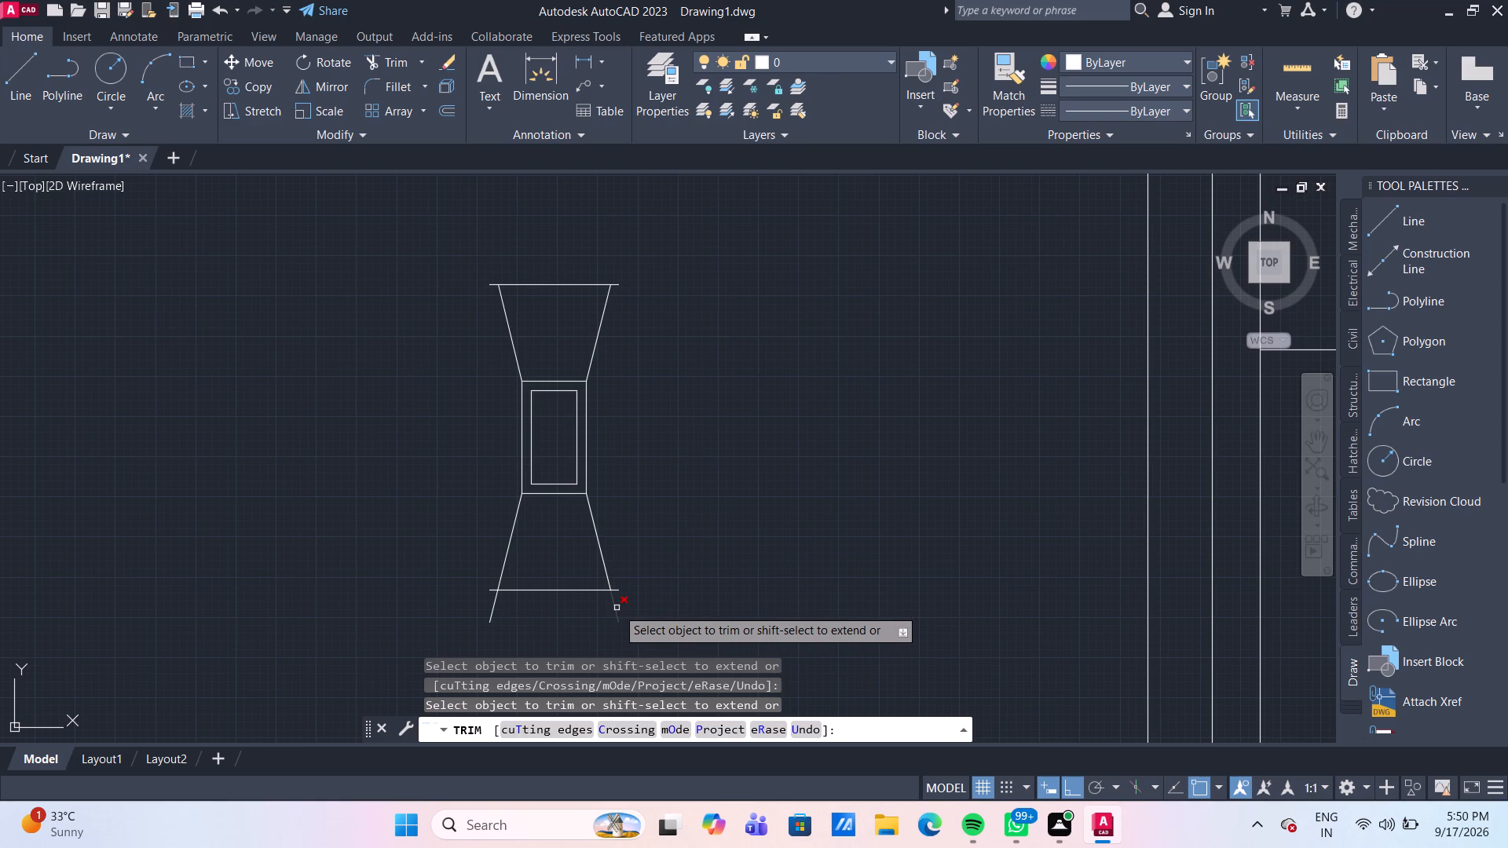
click(617, 608)
click(493, 606)
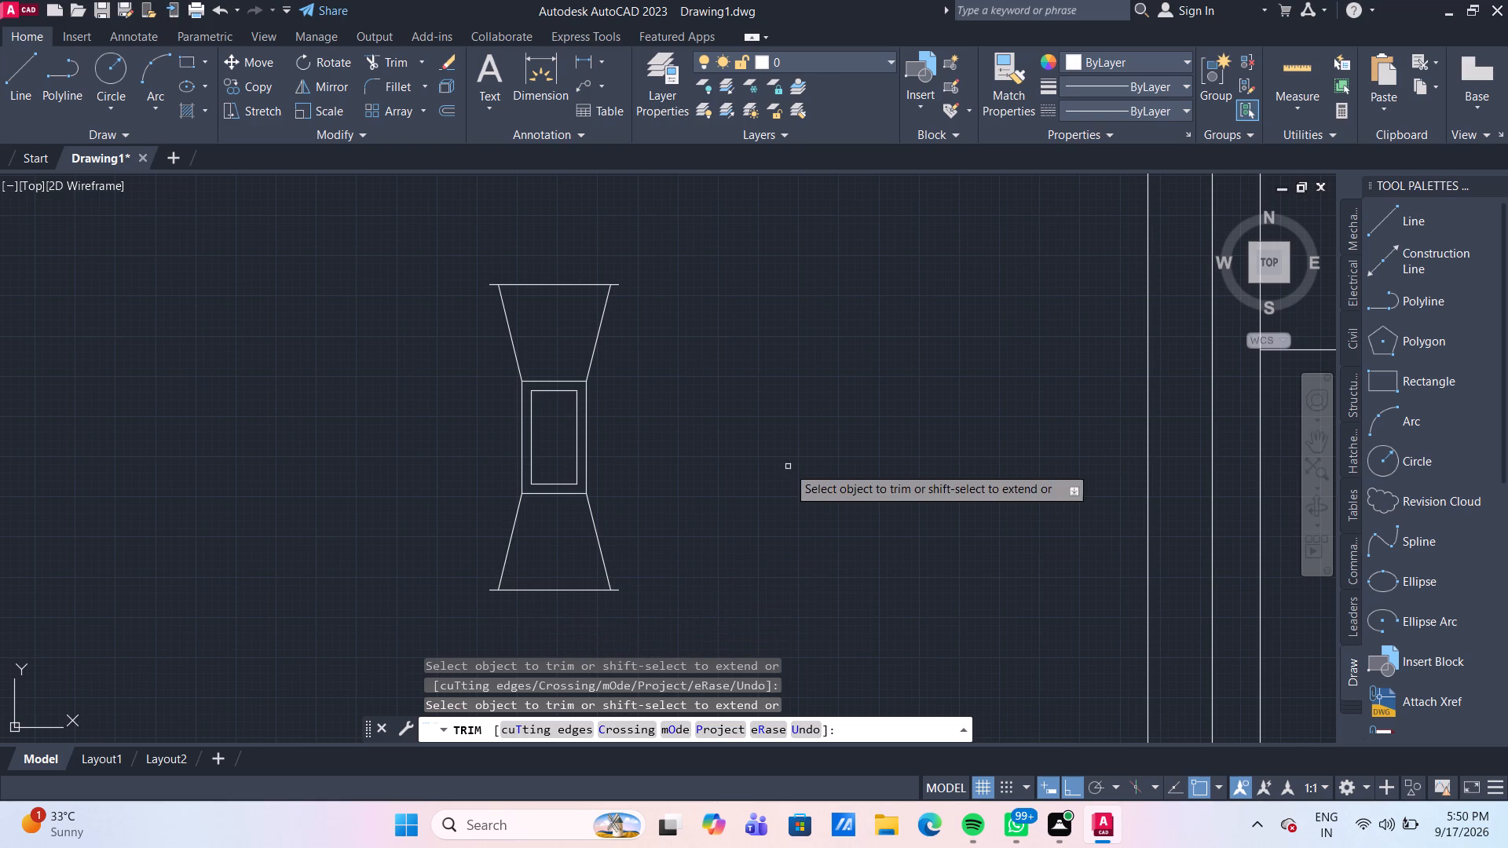
scroll(788, 466, down, 4)
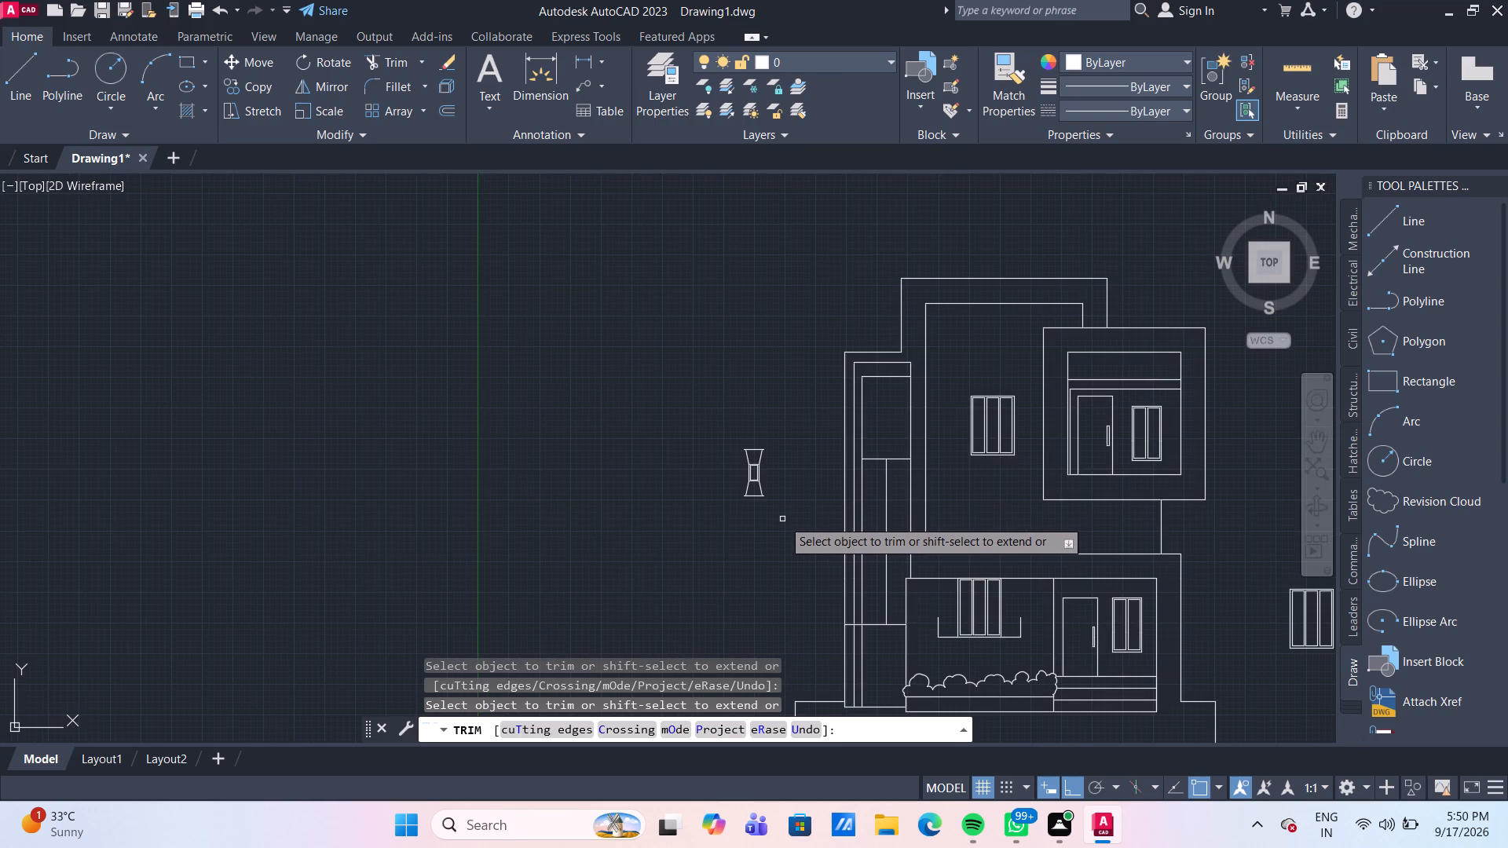
scroll(777, 483, up, 2)
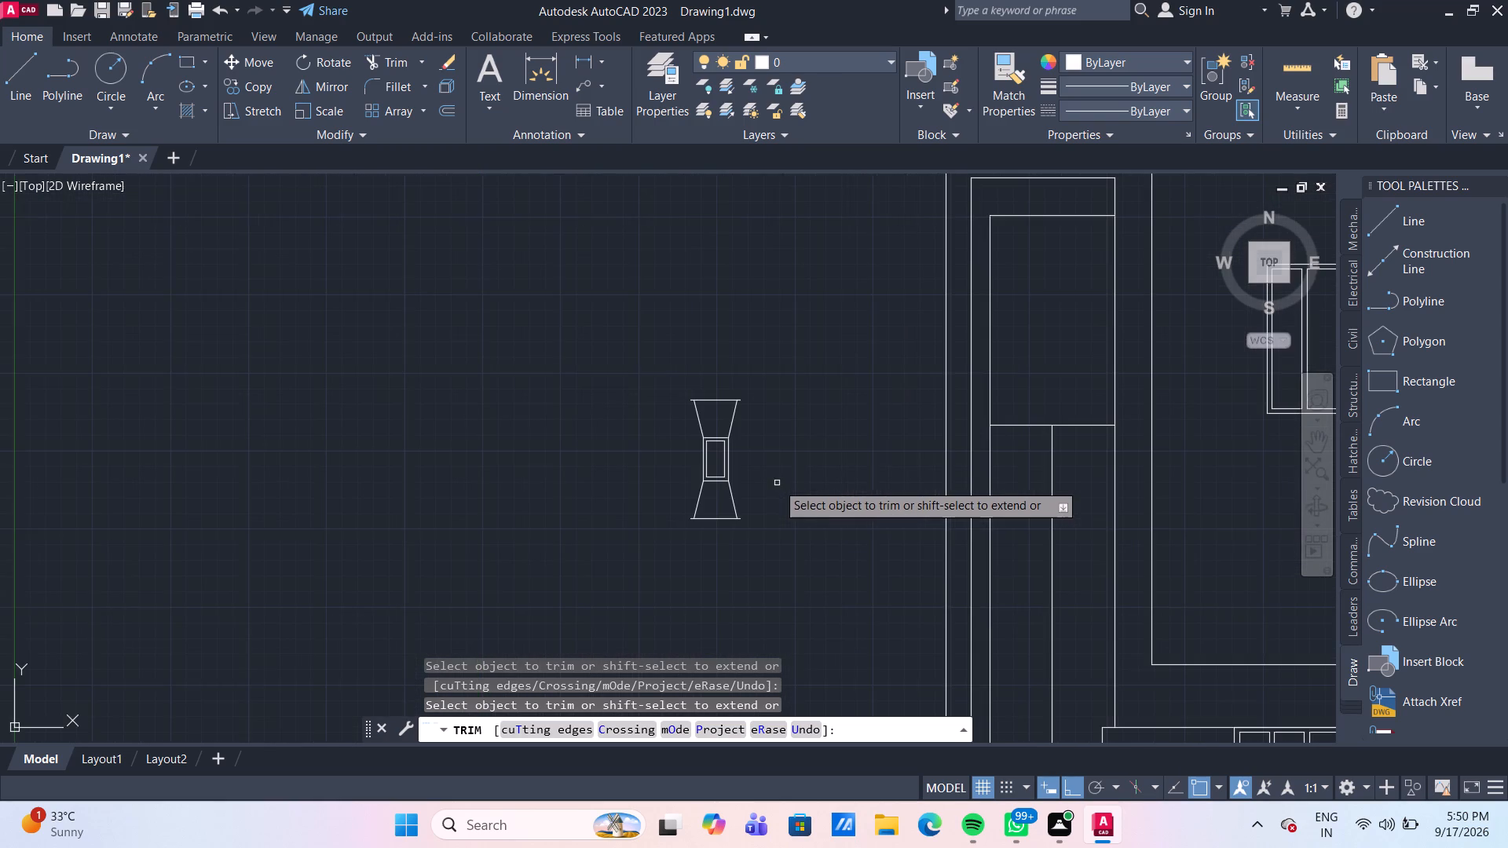
scroll(770, 455, up, 1)
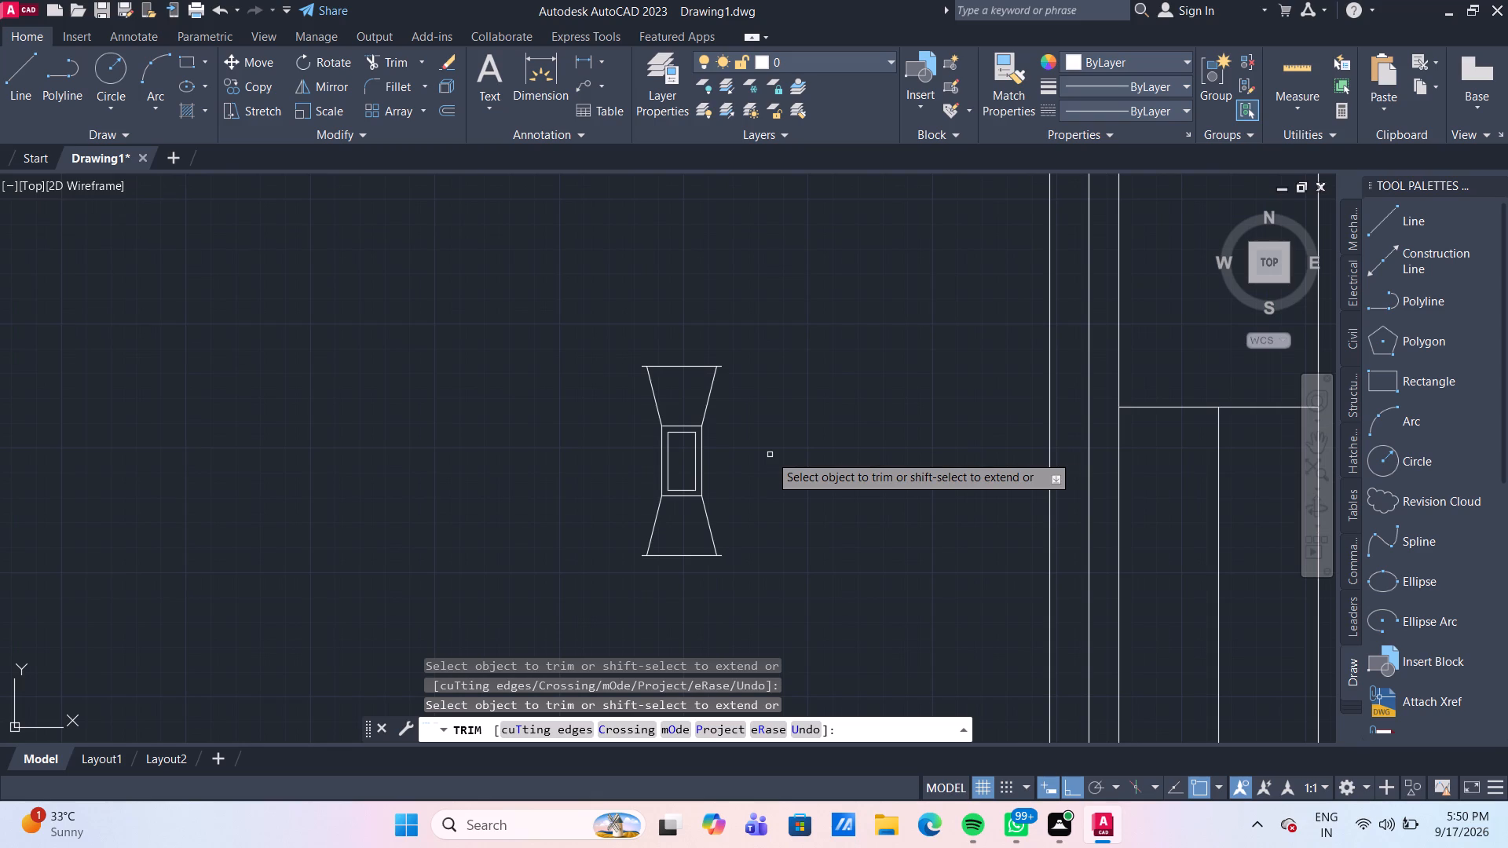
key(Escape)
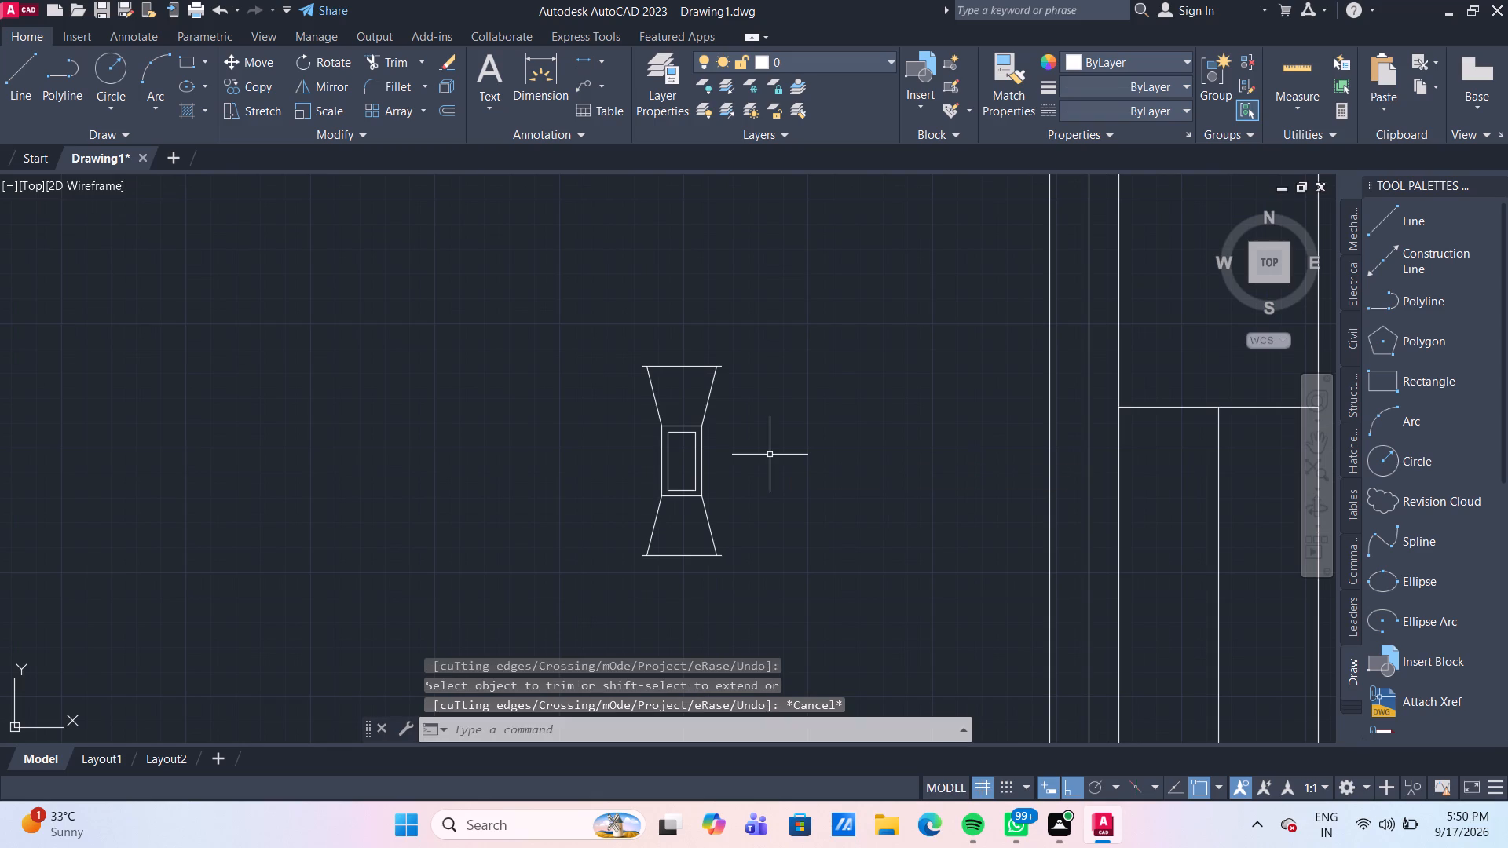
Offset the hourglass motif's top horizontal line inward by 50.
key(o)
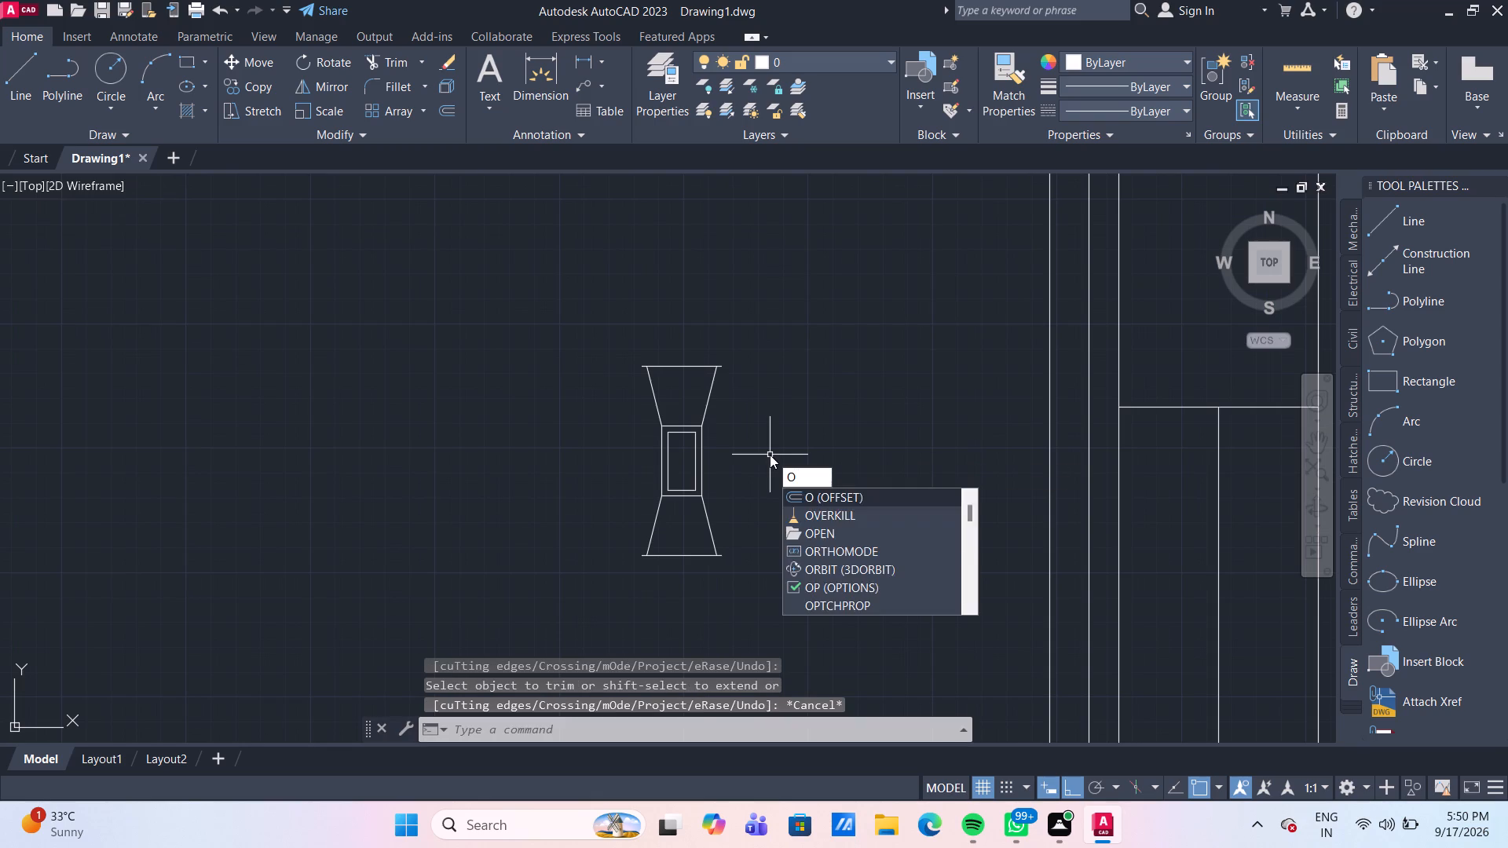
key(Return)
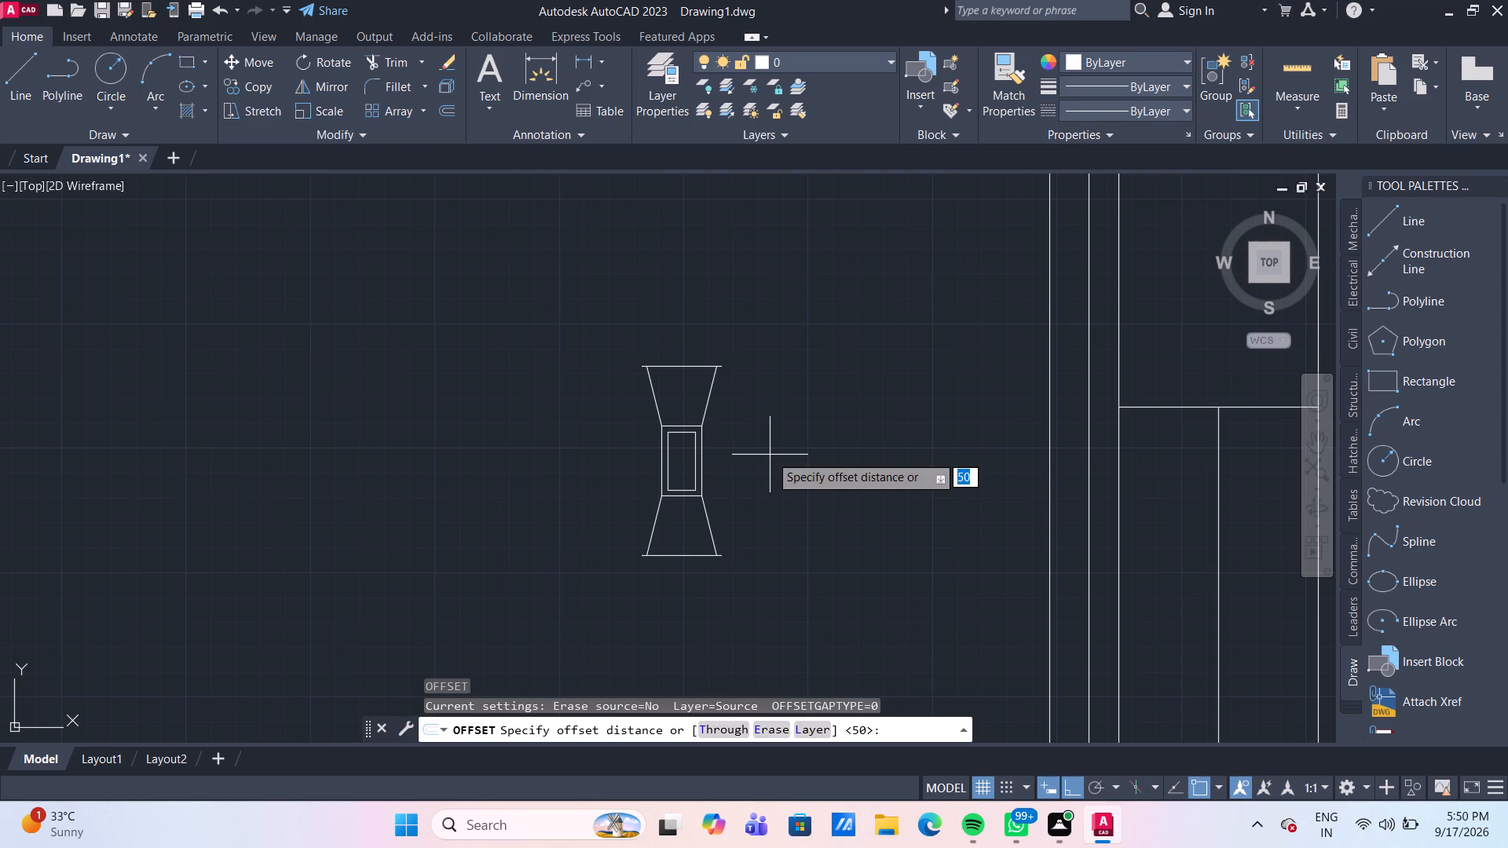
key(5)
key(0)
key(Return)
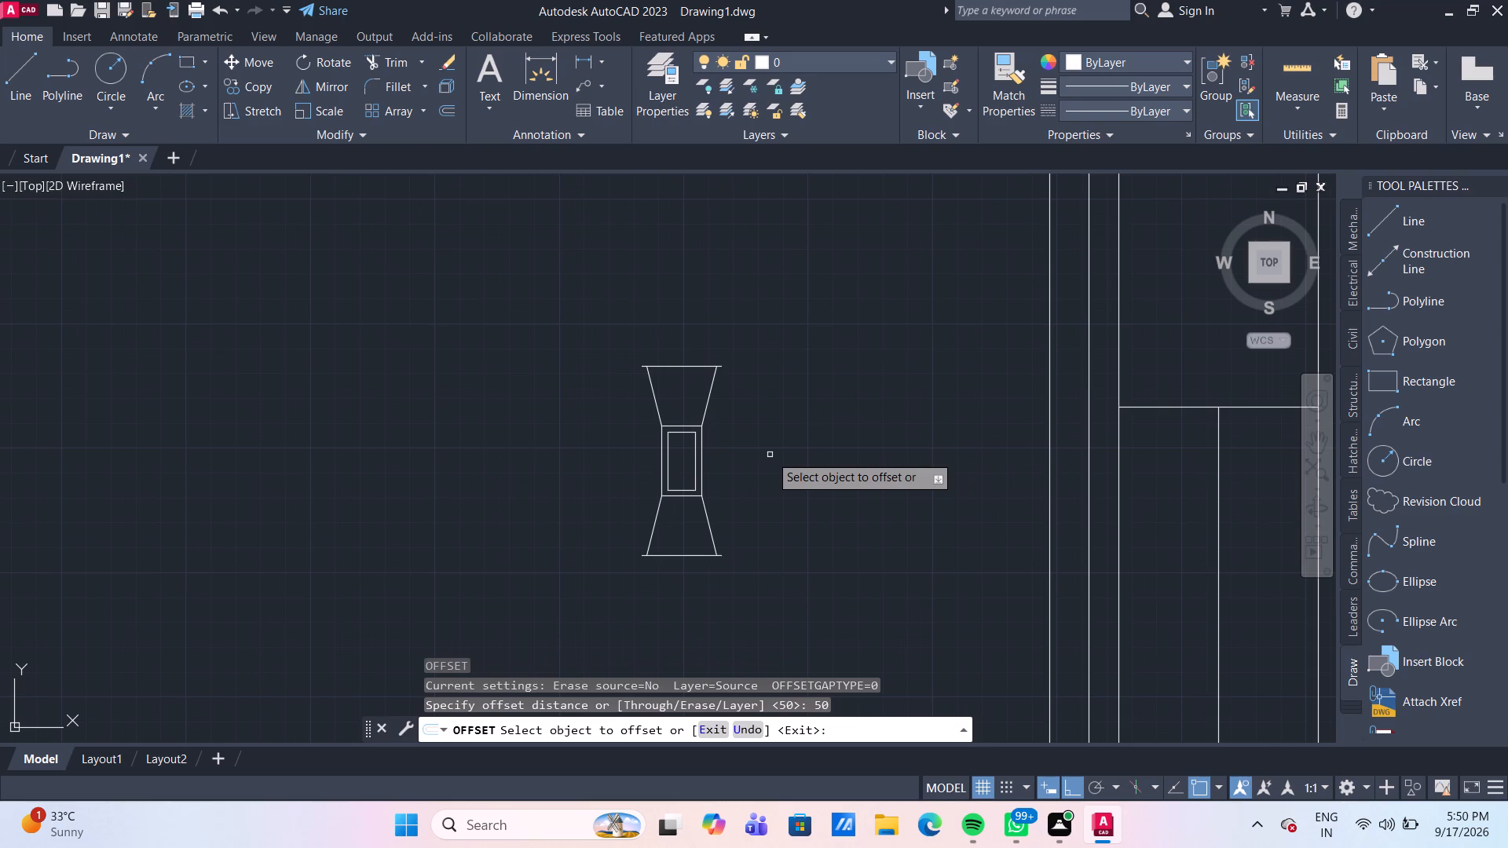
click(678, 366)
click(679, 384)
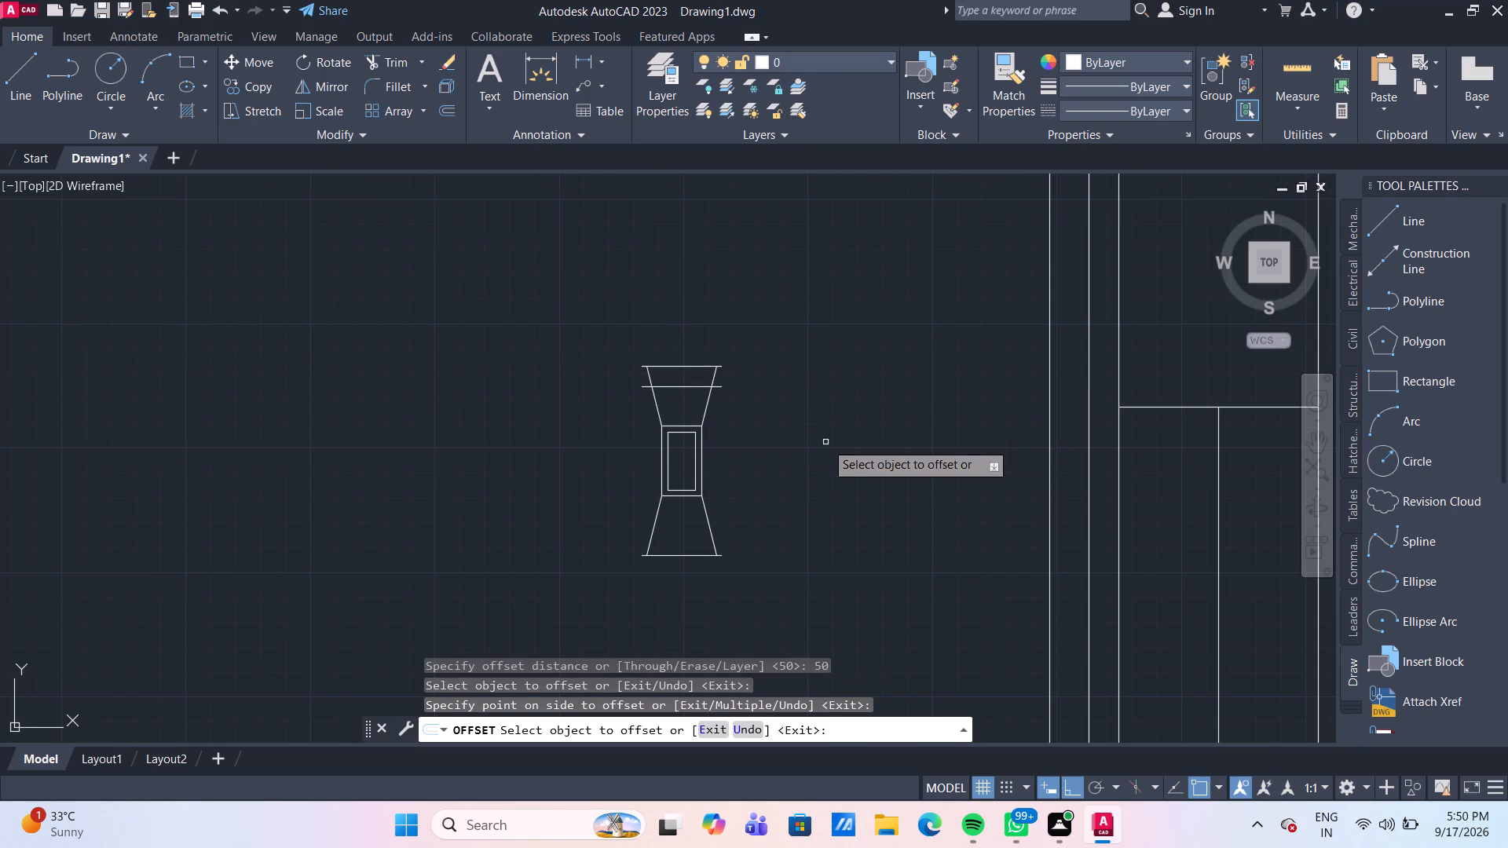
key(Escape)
Offset the hourglass motif's bottom and top horizontal lines inward by 25 using the Through option.
key(o)
key(Return)
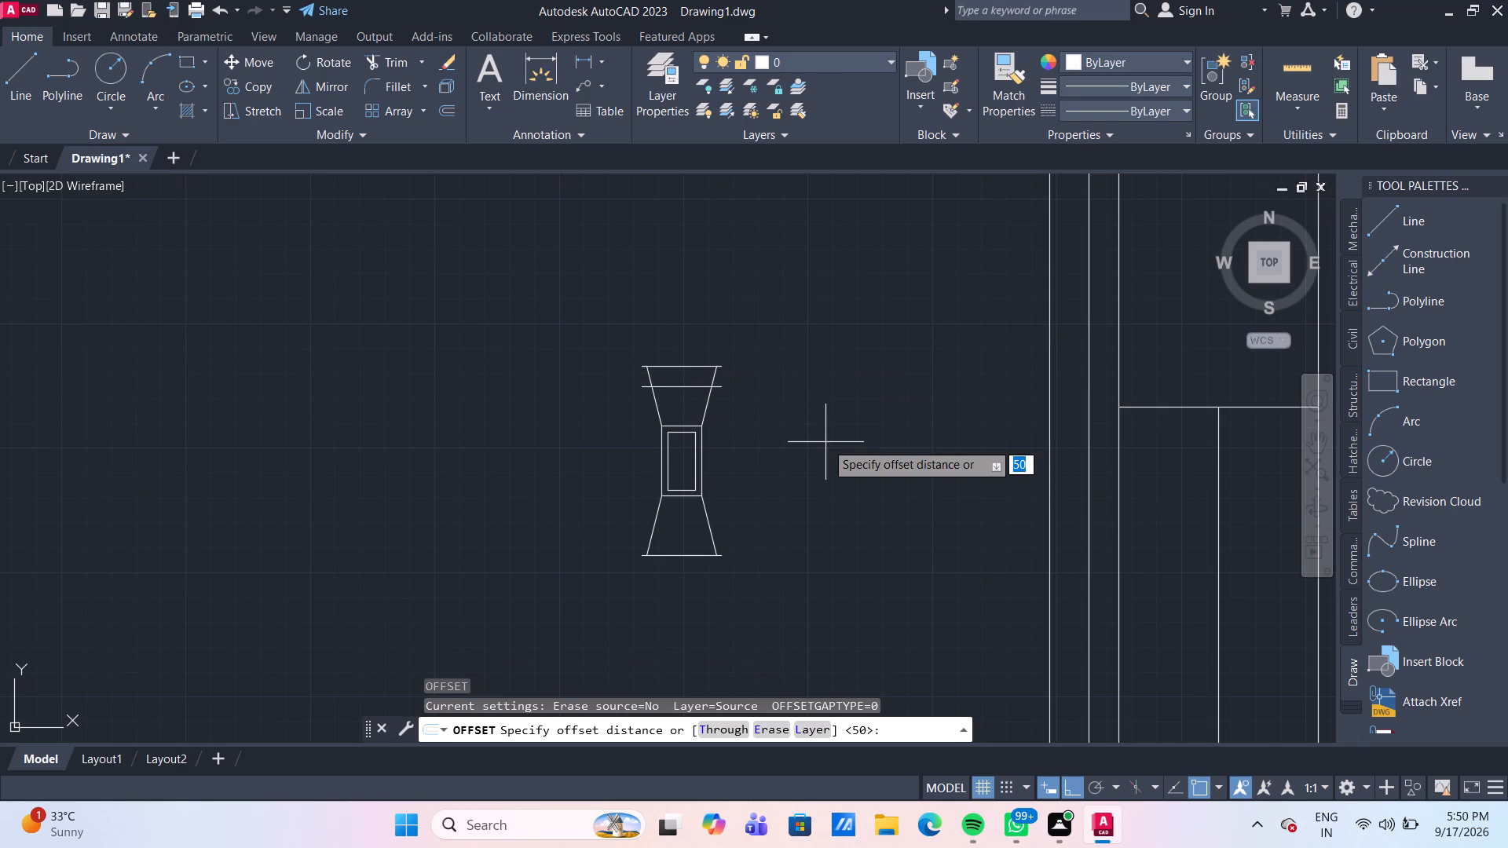
click(727, 723)
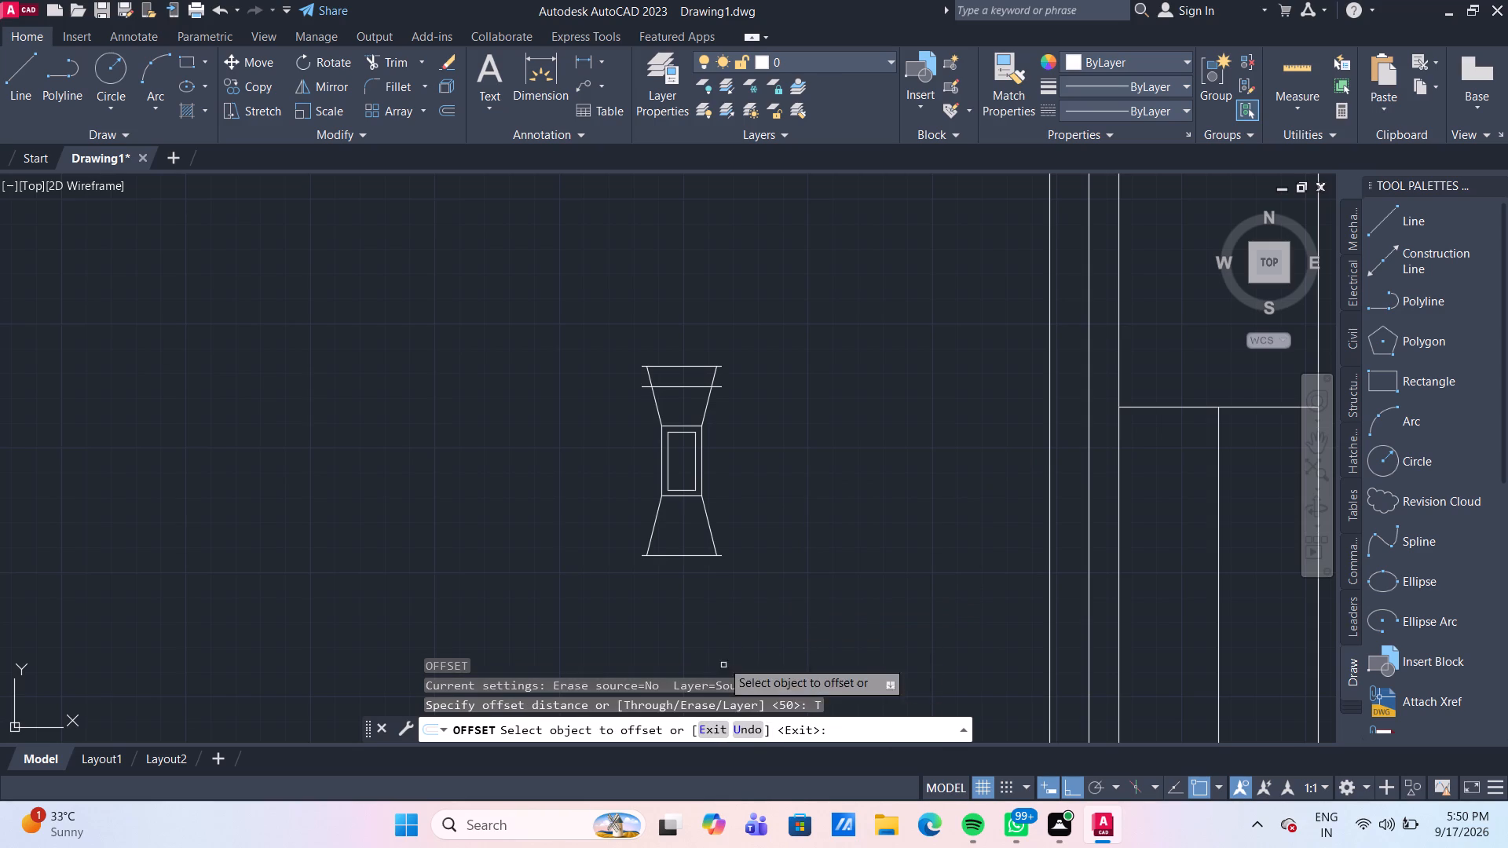
click(676, 557)
text(25)
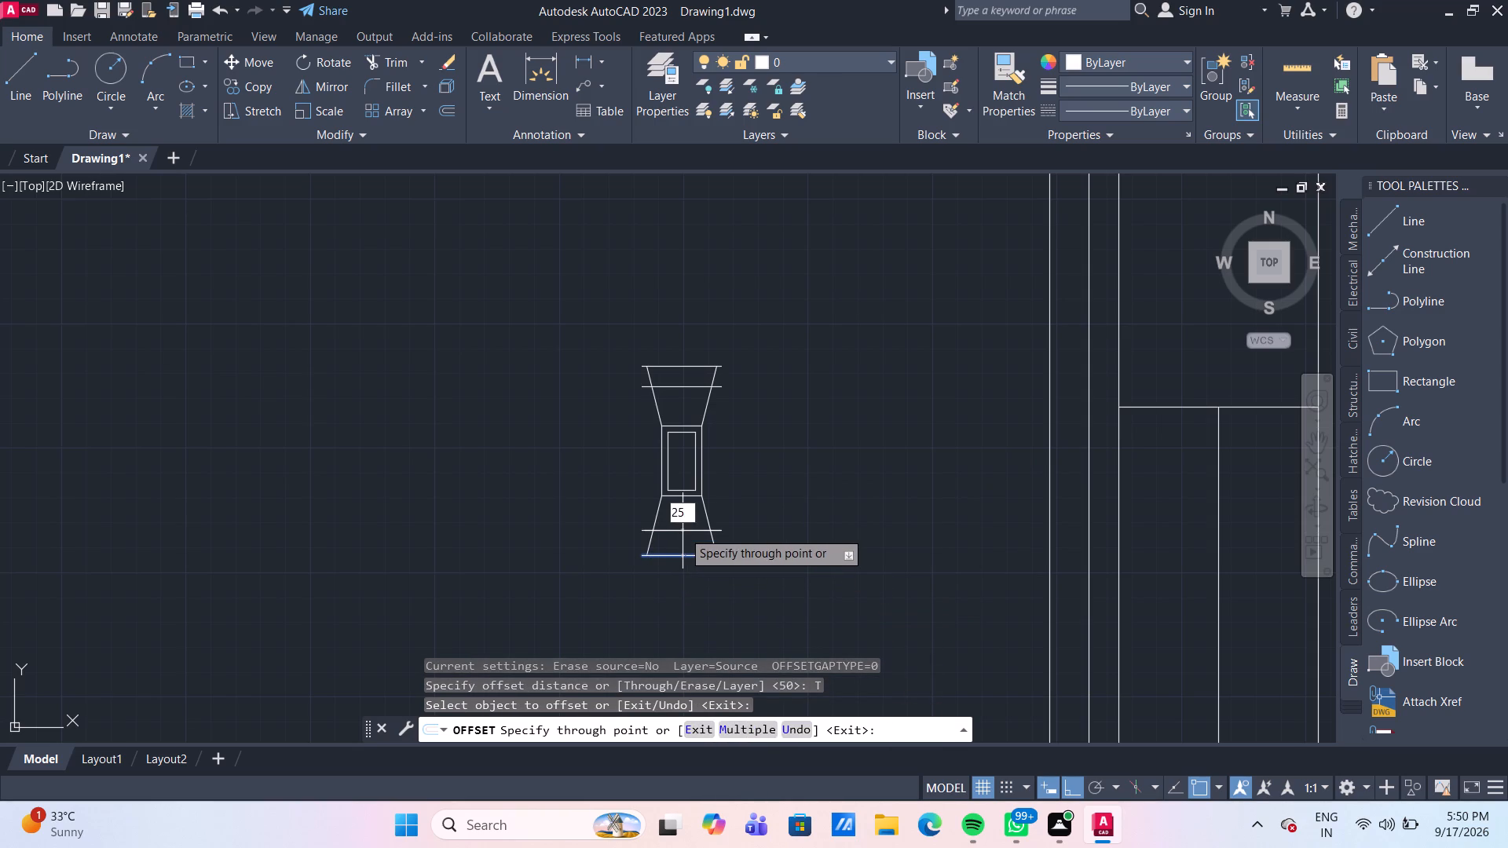
key(Return)
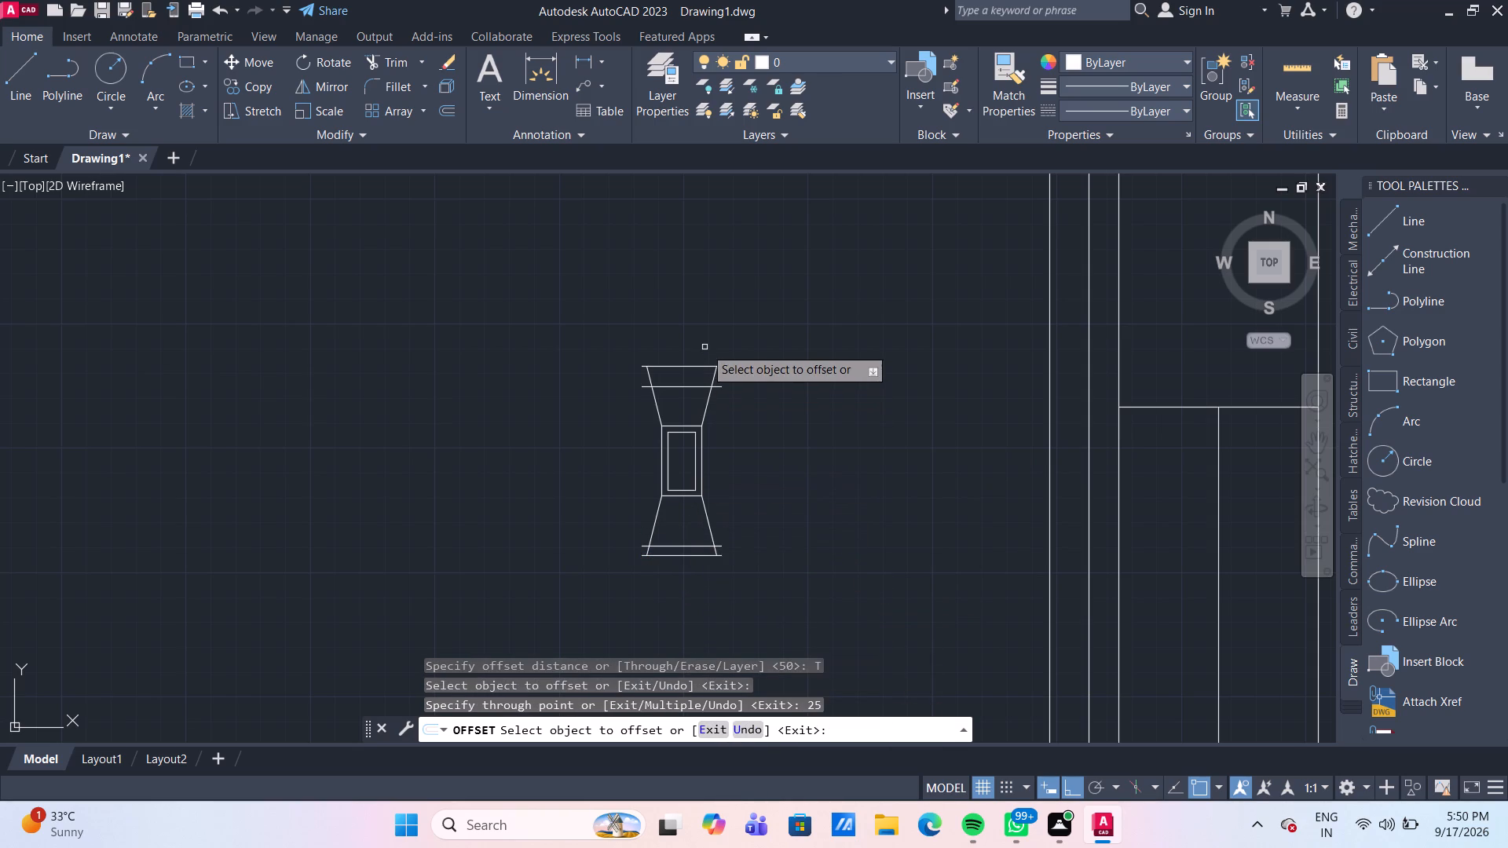
click(689, 366)
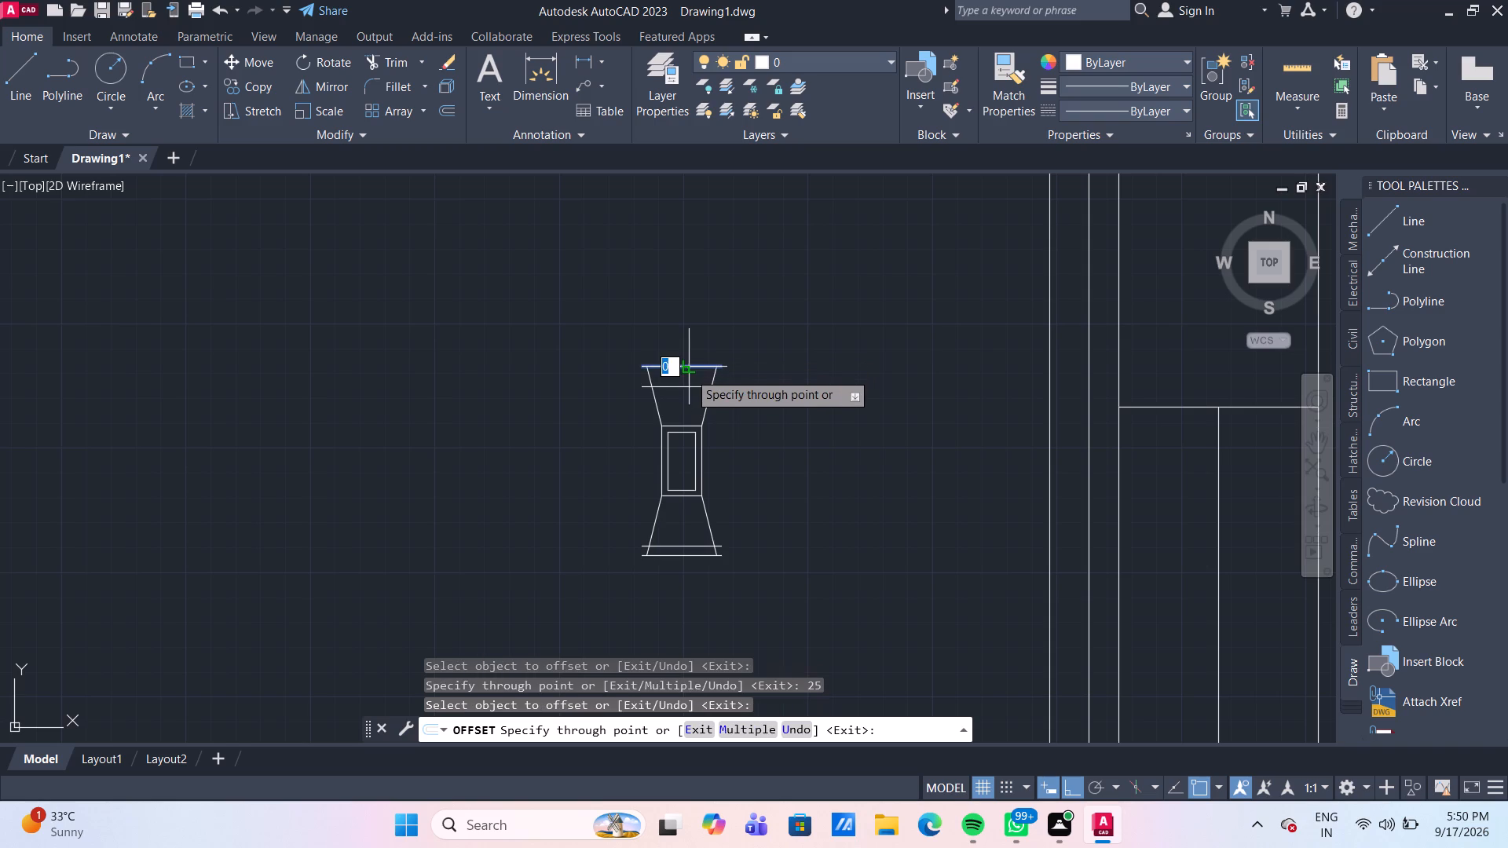
text(25)
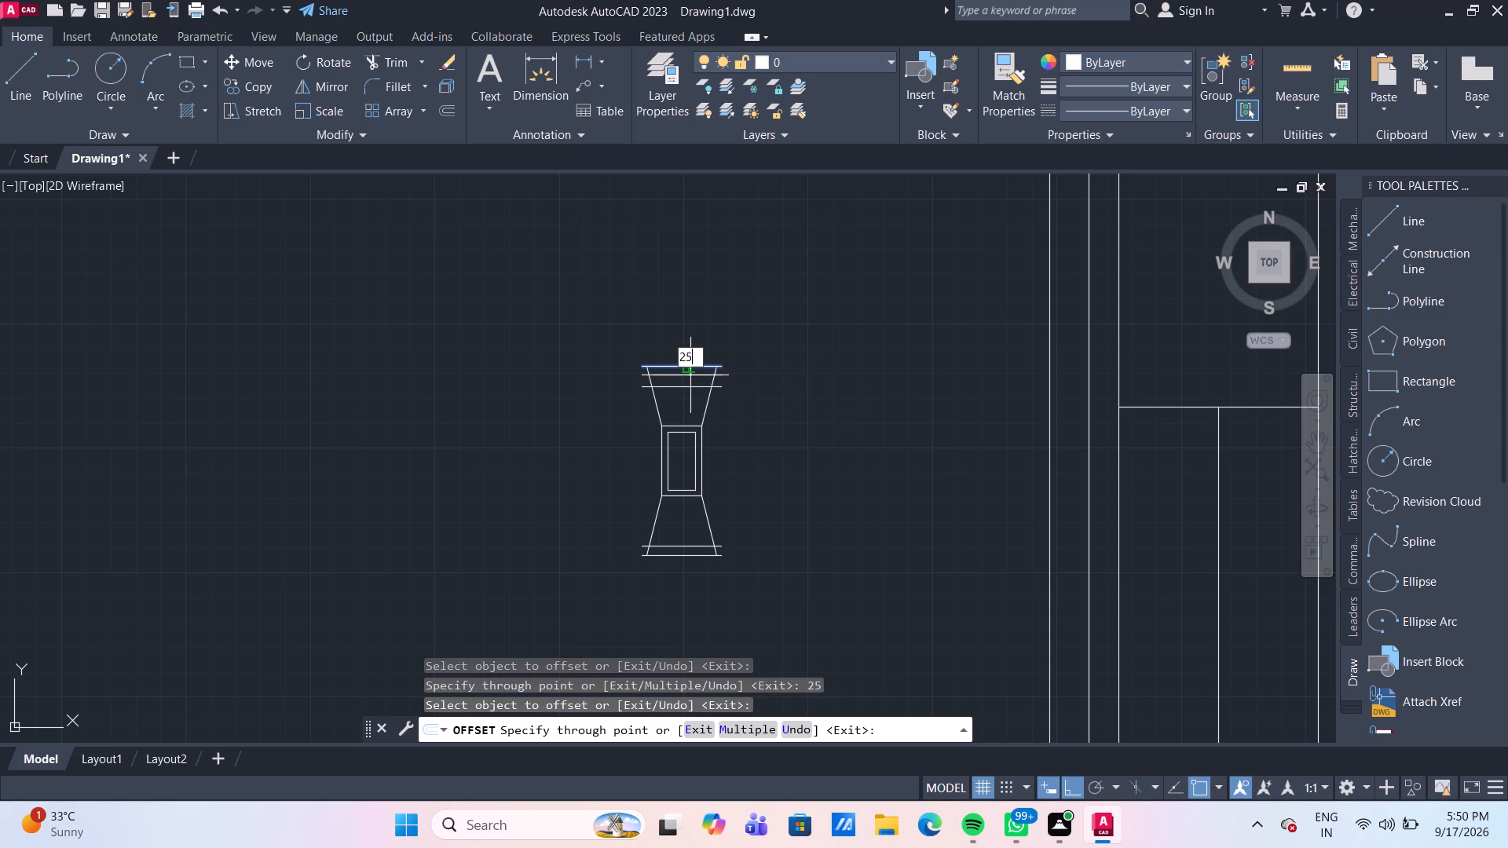
key(Return)
key(Escape)
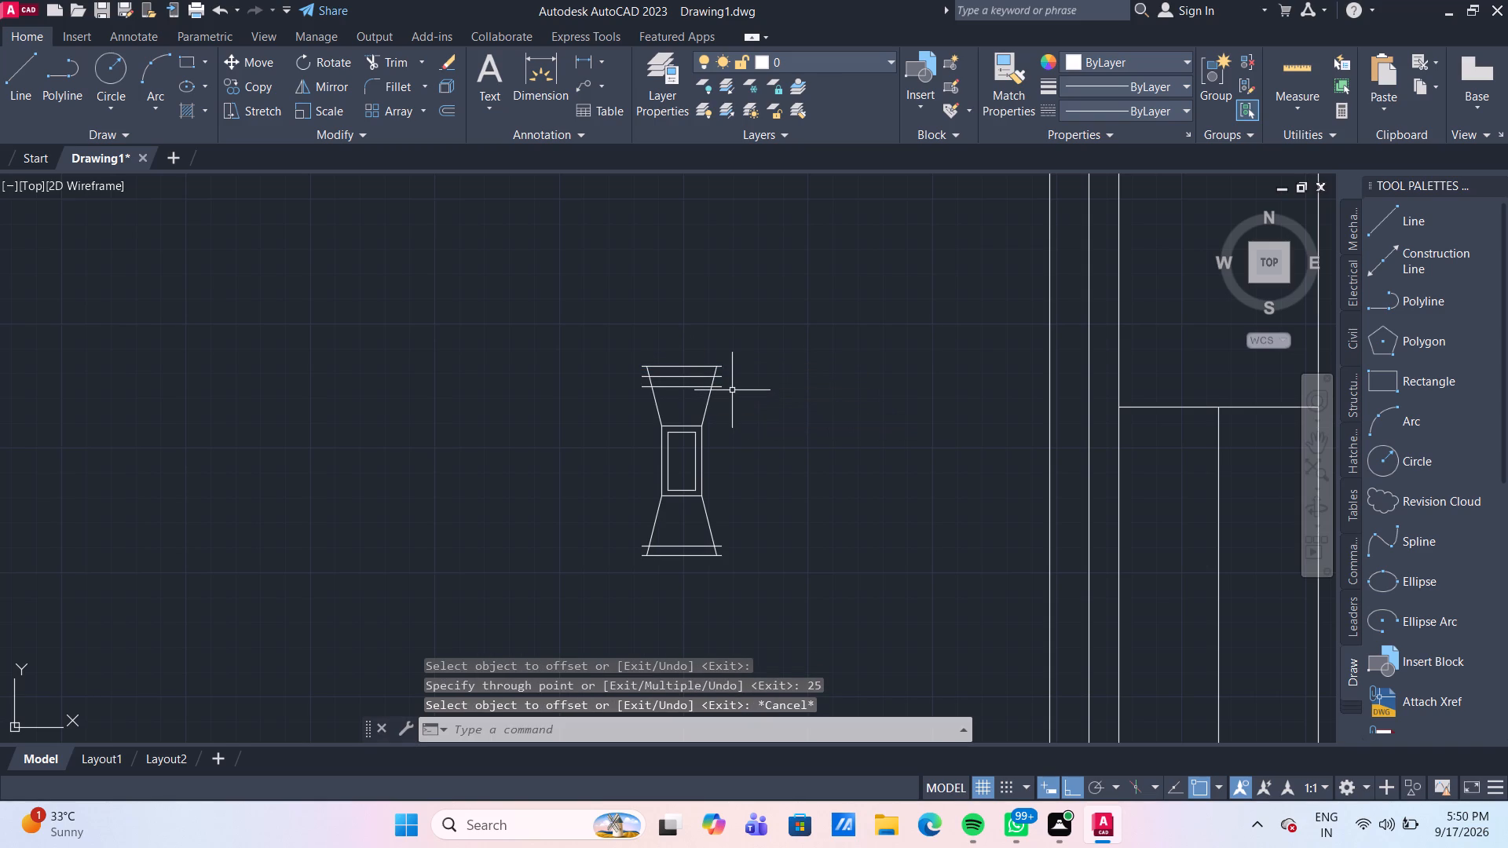
Trim the motif's upper diagonals above the 25 offset line and that line's overhanging ends.
text(TR)
key(Return)
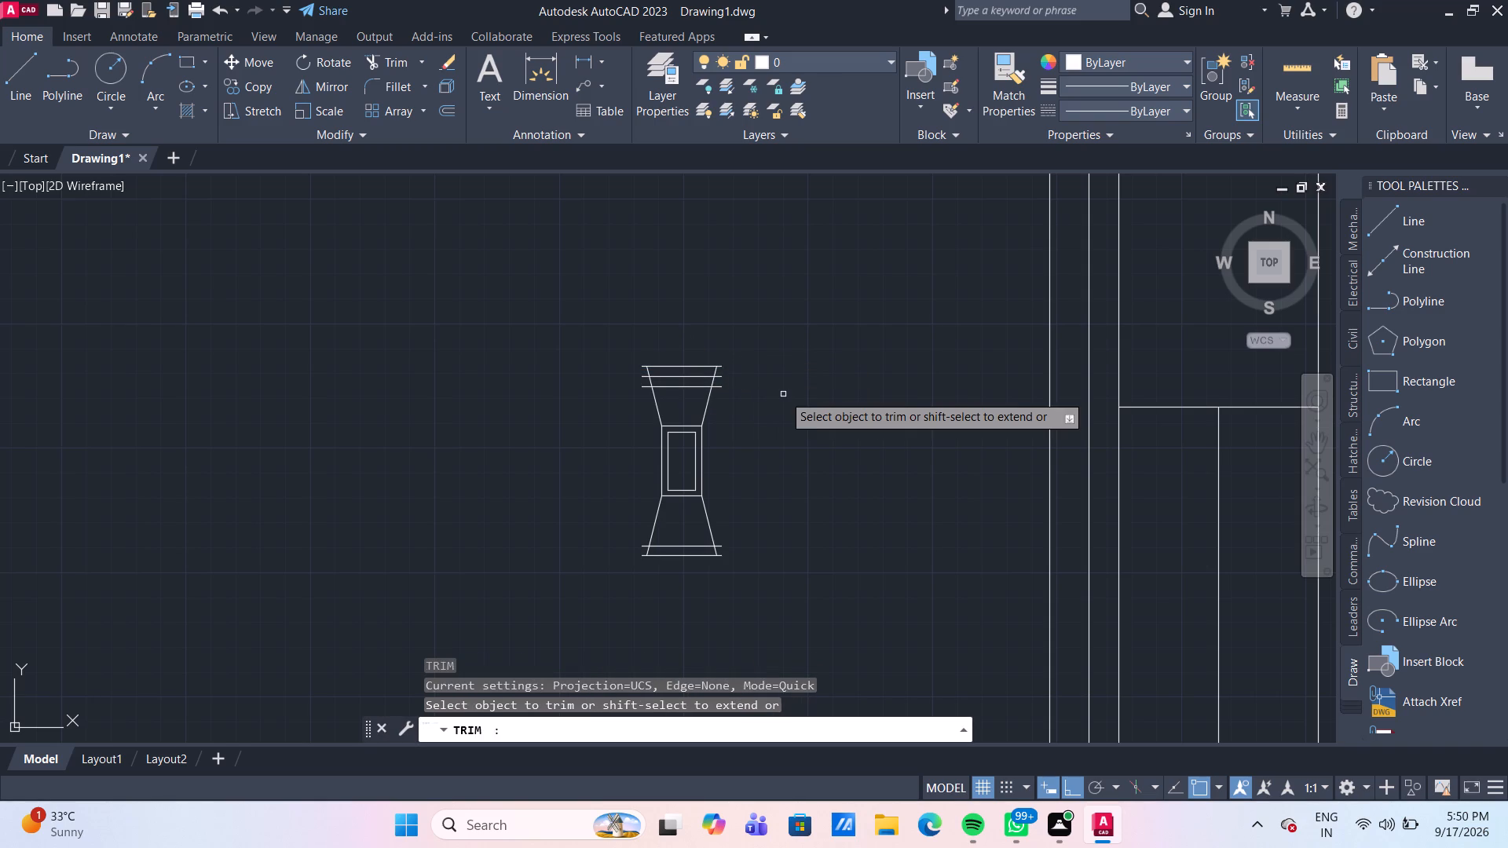
scroll(763, 385, up, 2)
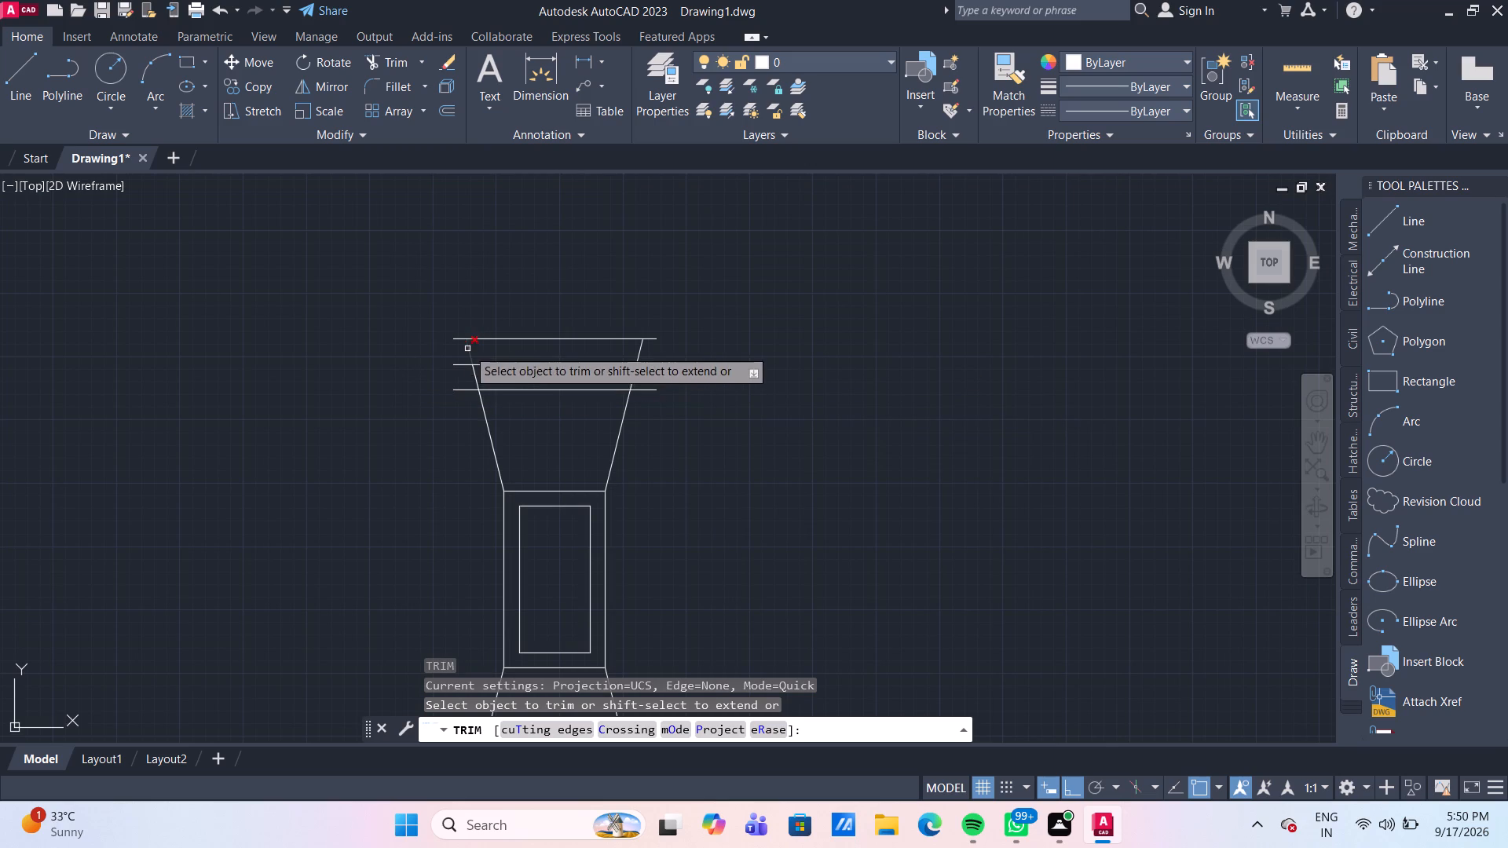
click(444, 353)
click(689, 350)
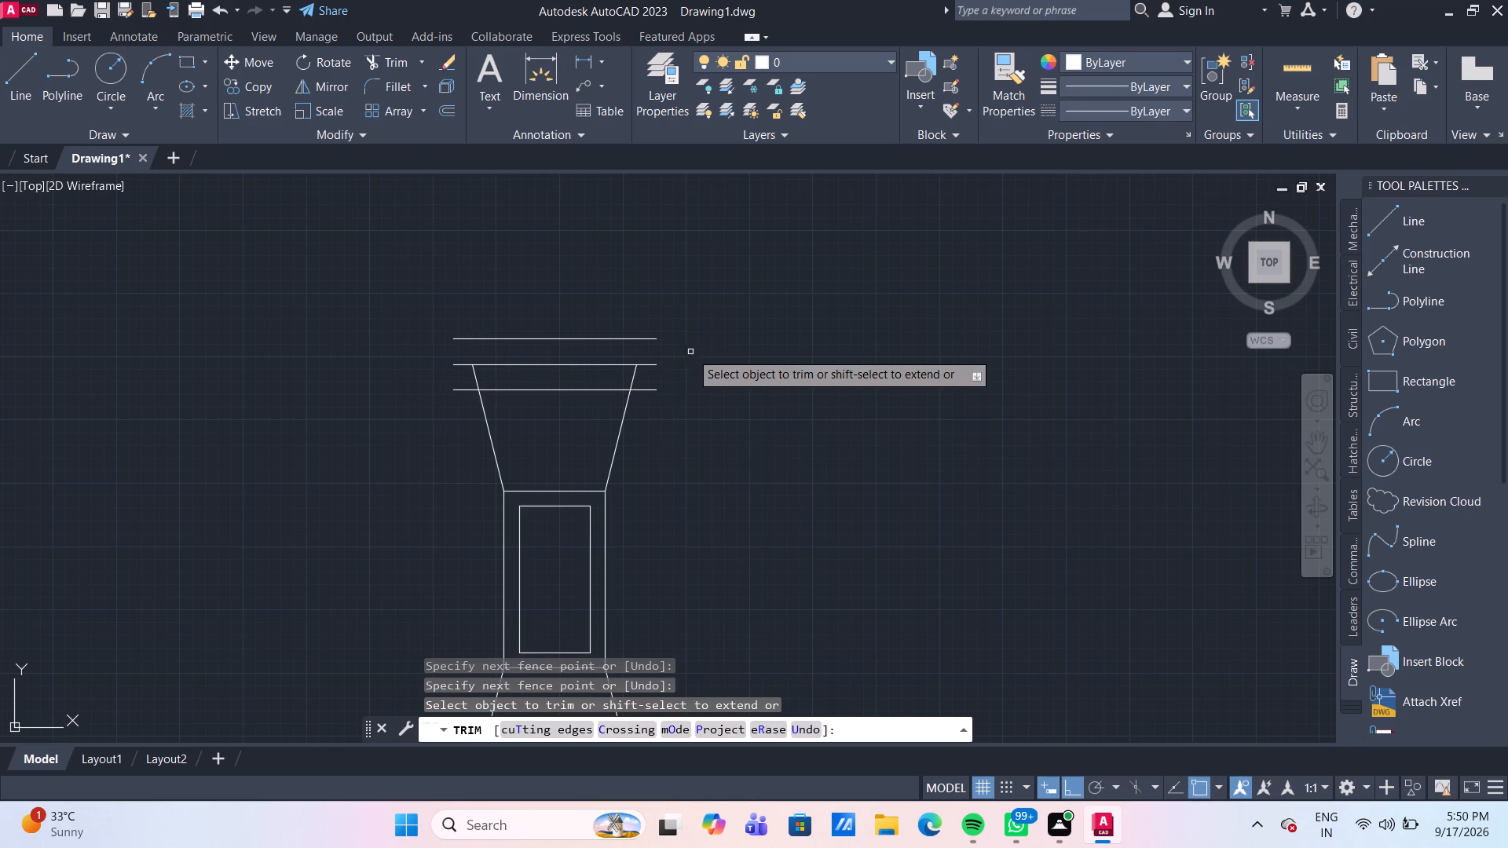
scroll(723, 470, down, 1)
middle_drag(720, 457, 709, 432)
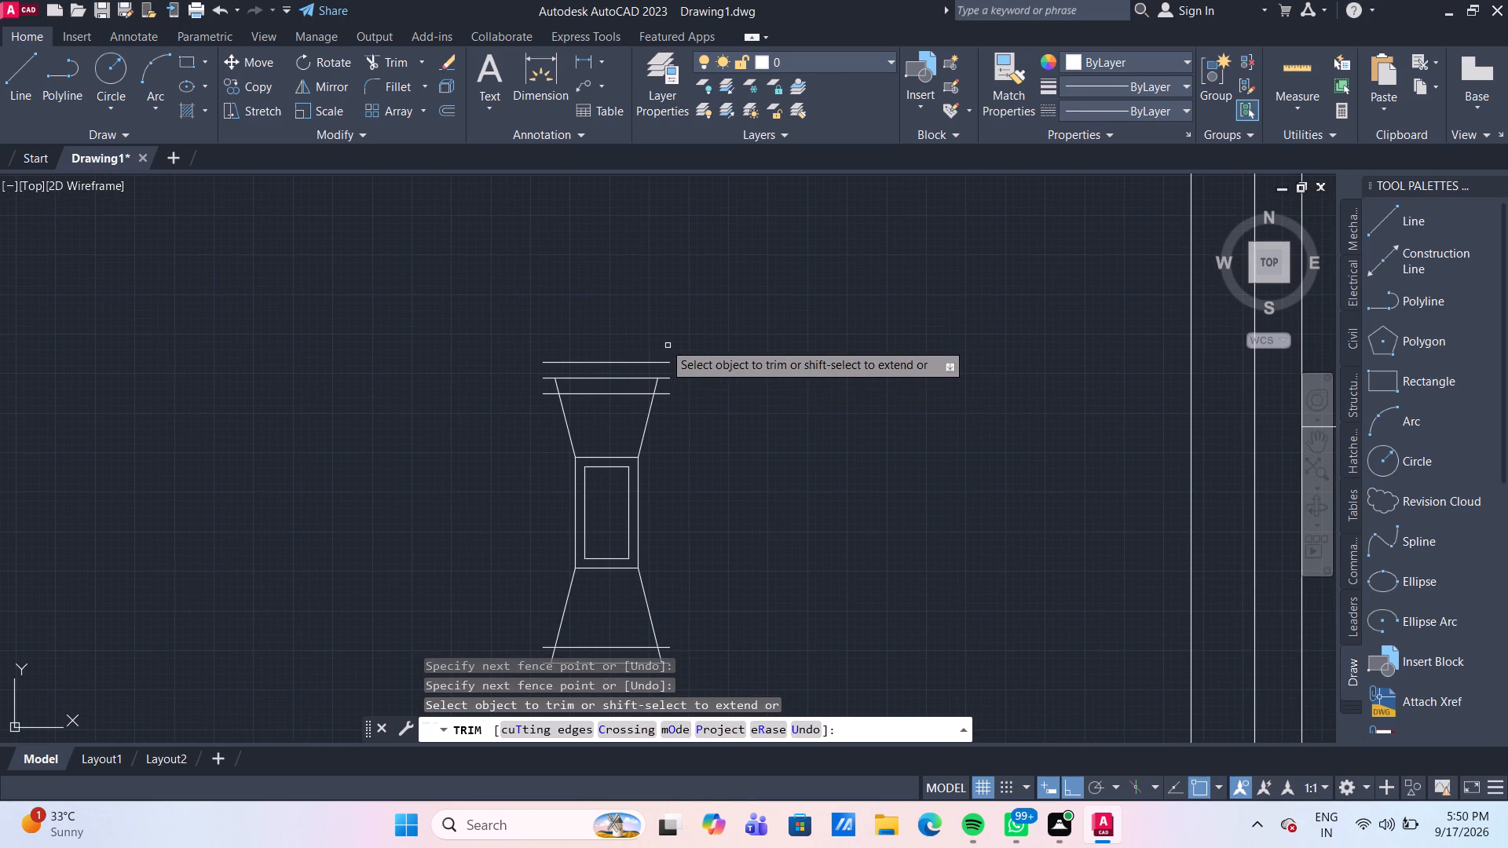
click(668, 378)
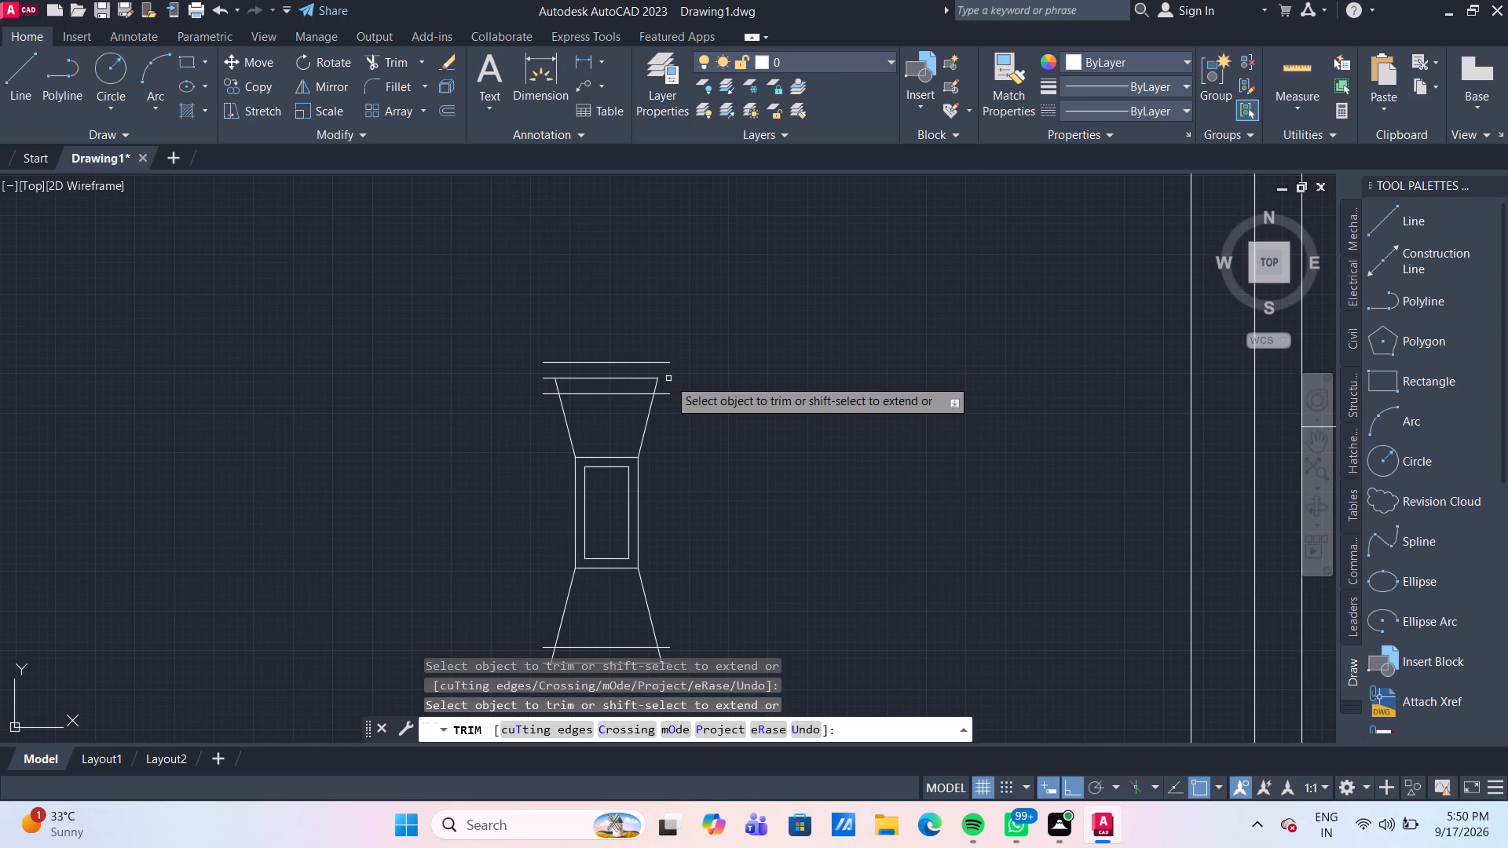
click(549, 379)
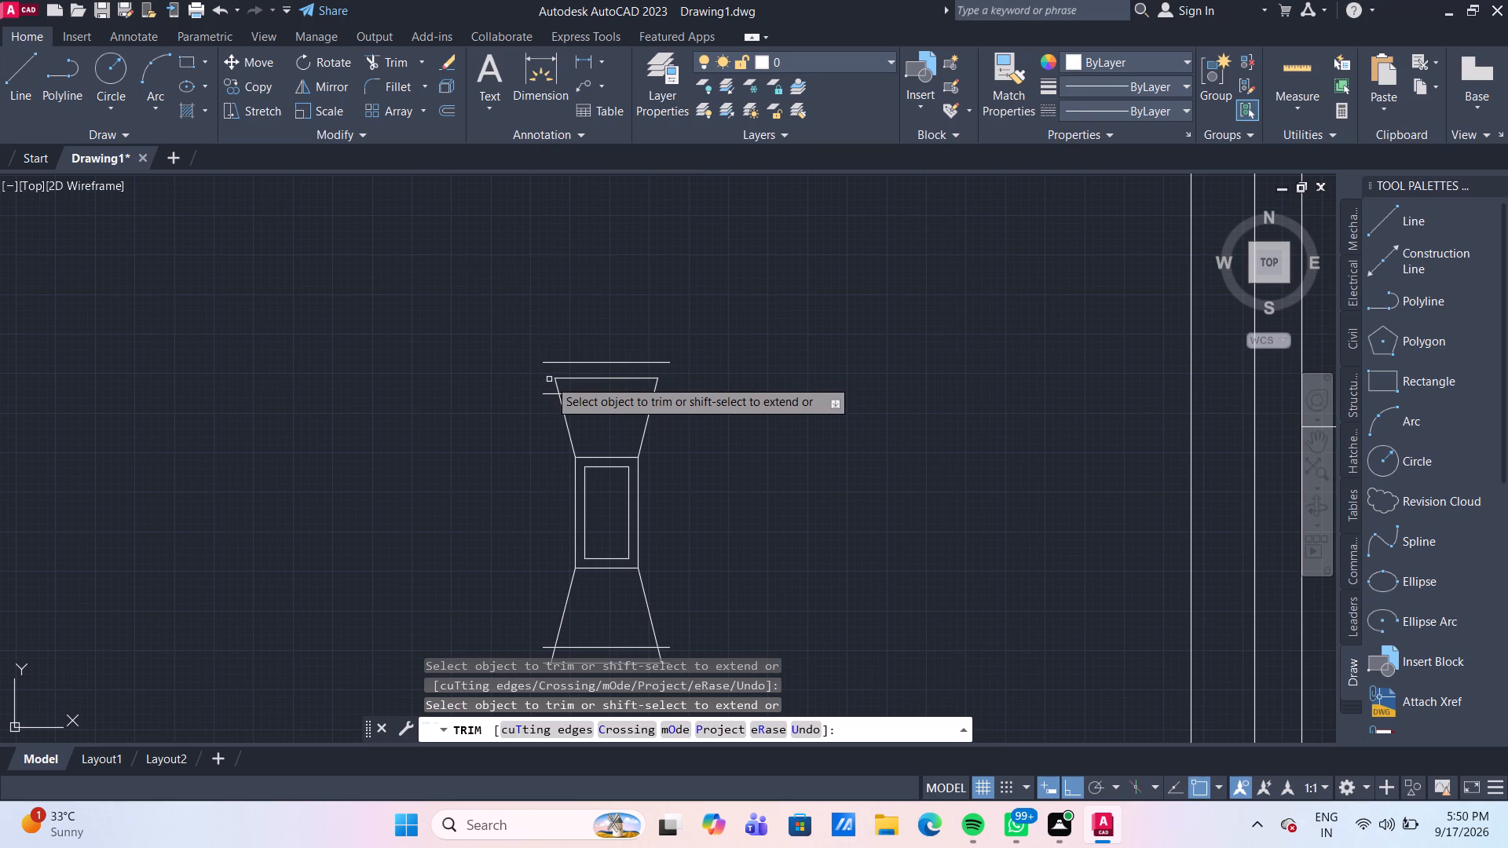
Trim the motif's lower diagonals below the 25 offset line and that line's overhanging ends.
scroll(734, 419, down, 1)
middle_drag(730, 398, 714, 332)
scroll(684, 476, up, 2)
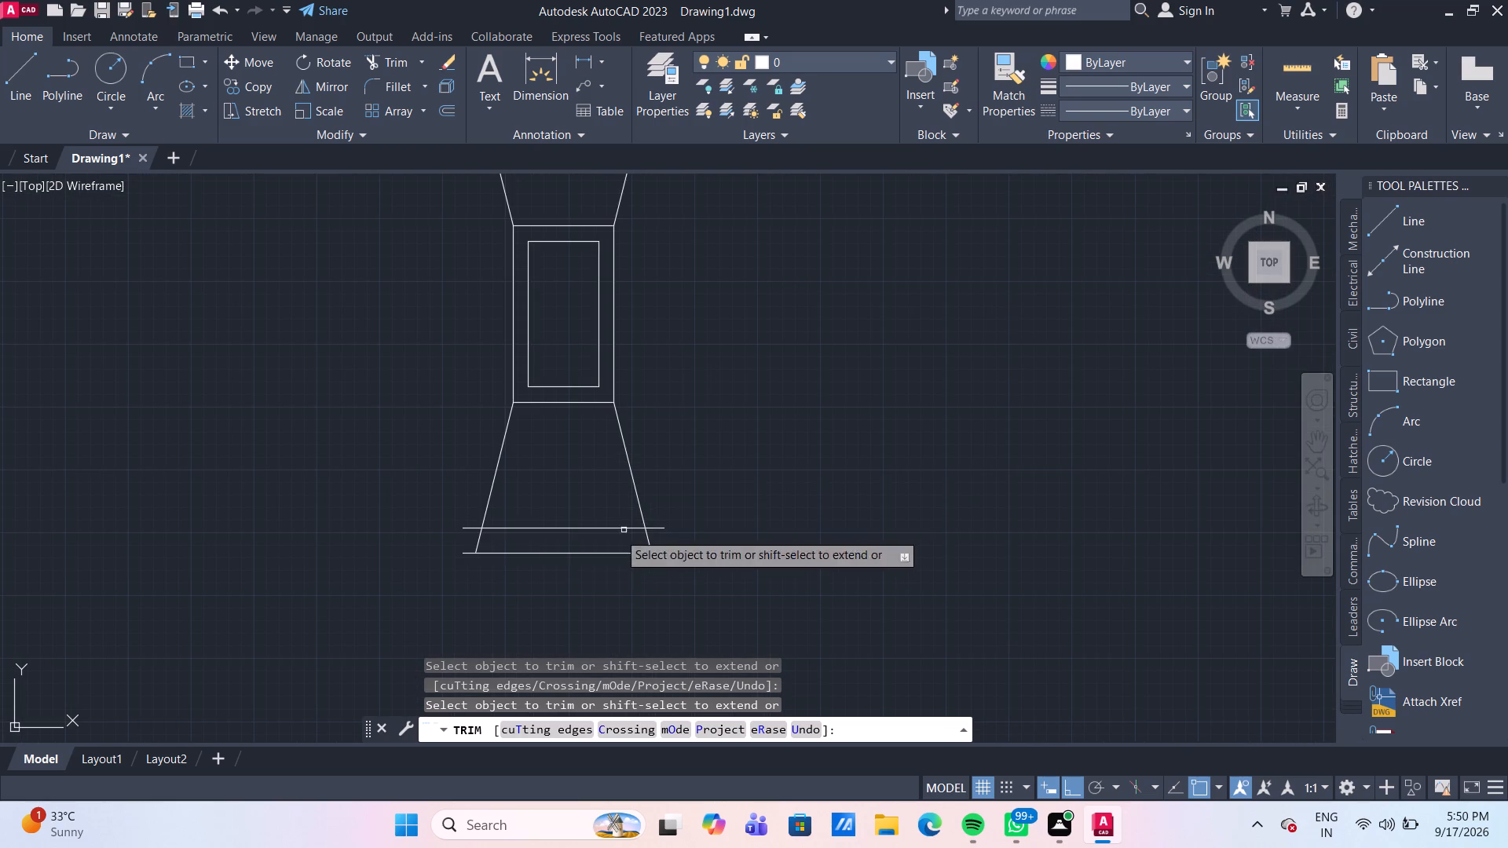
drag(467, 543, 500, 548)
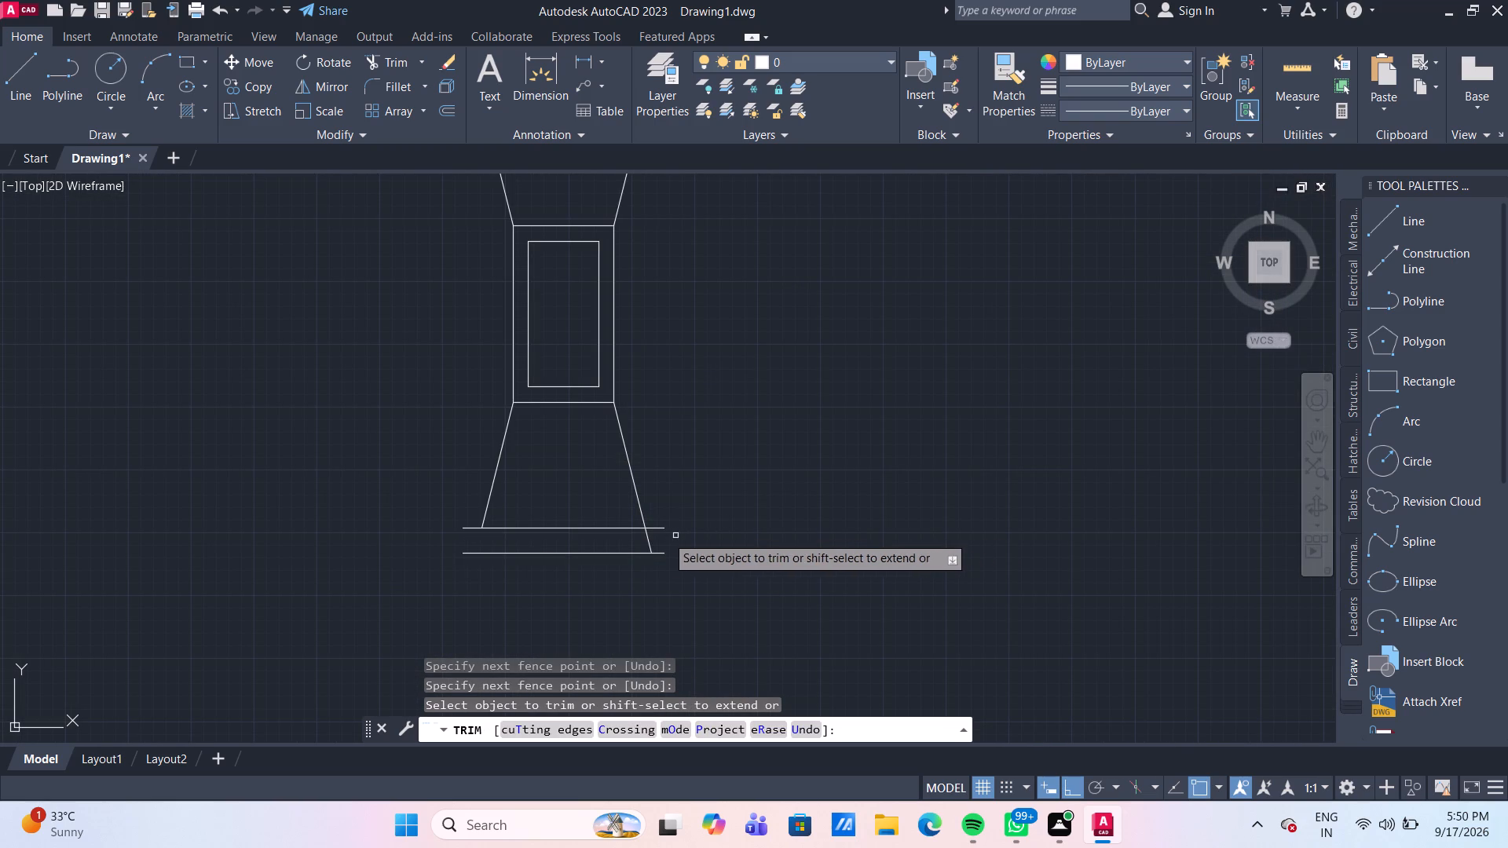
click(650, 540)
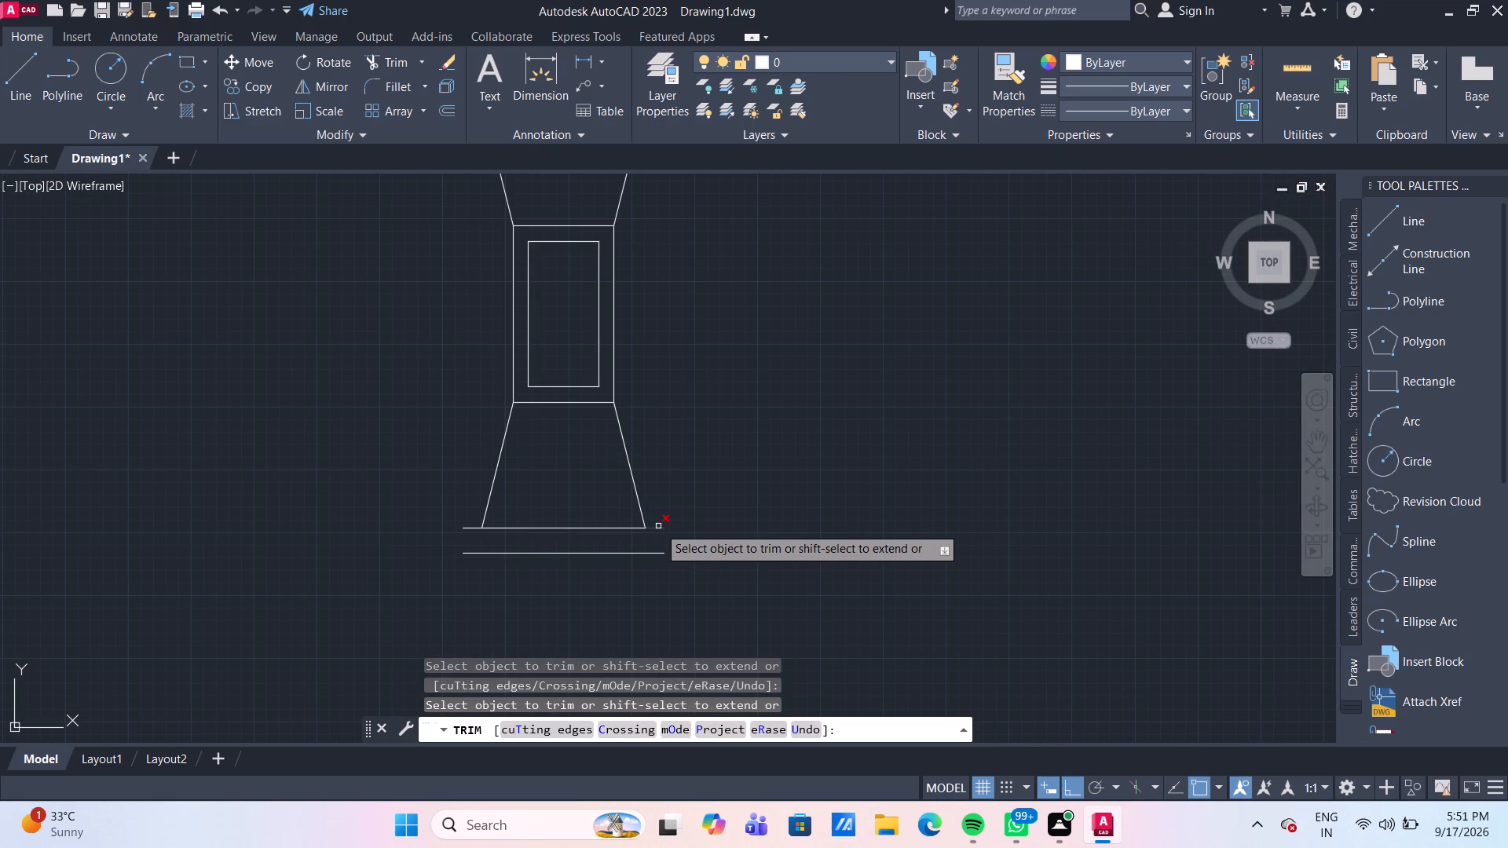
click(658, 526)
click(474, 528)
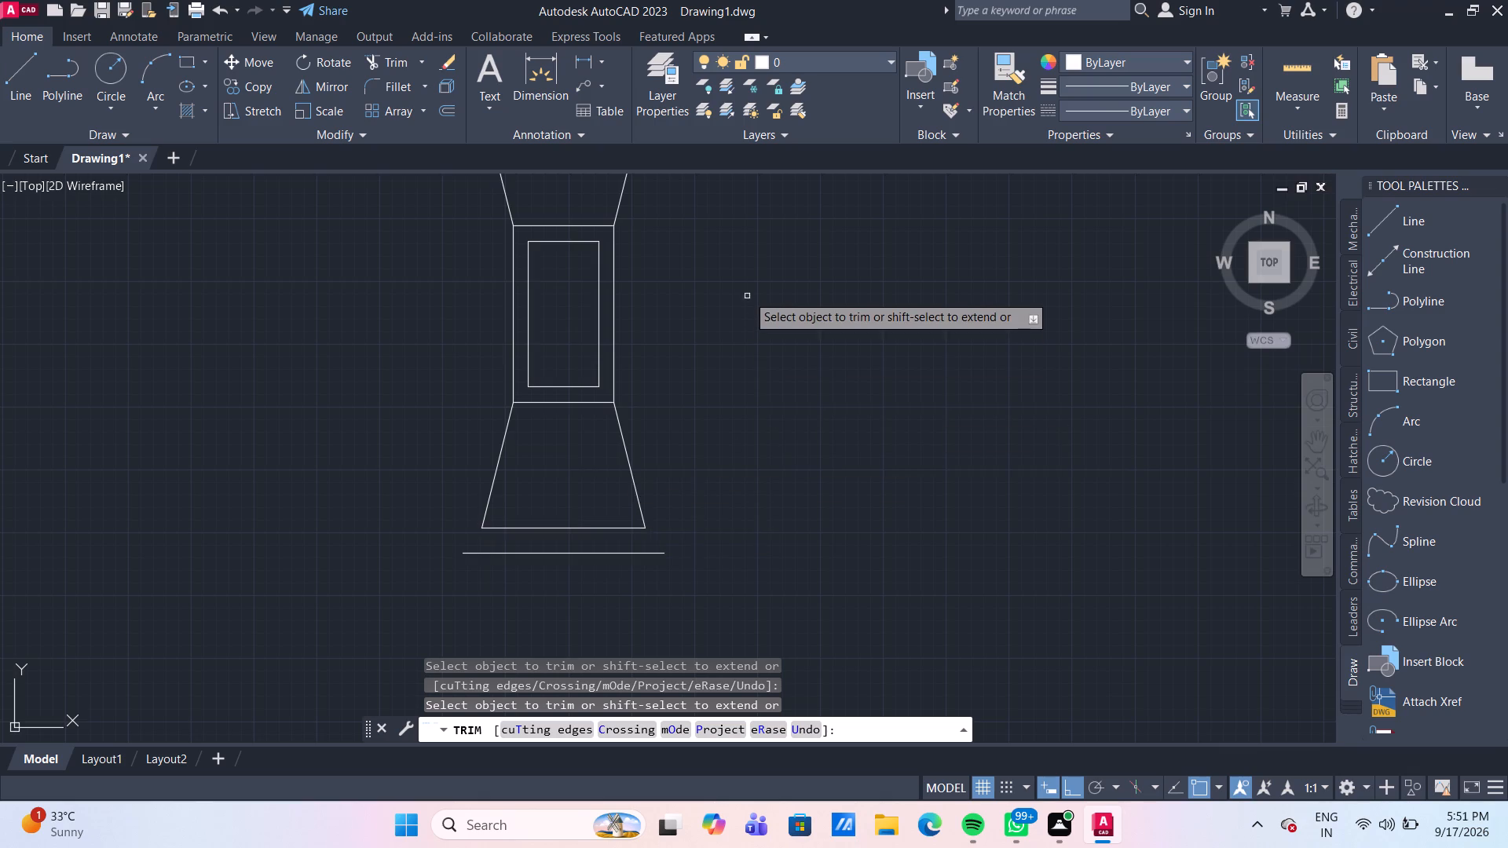
scroll(747, 293, down, 2)
scroll(700, 252, up, 1)
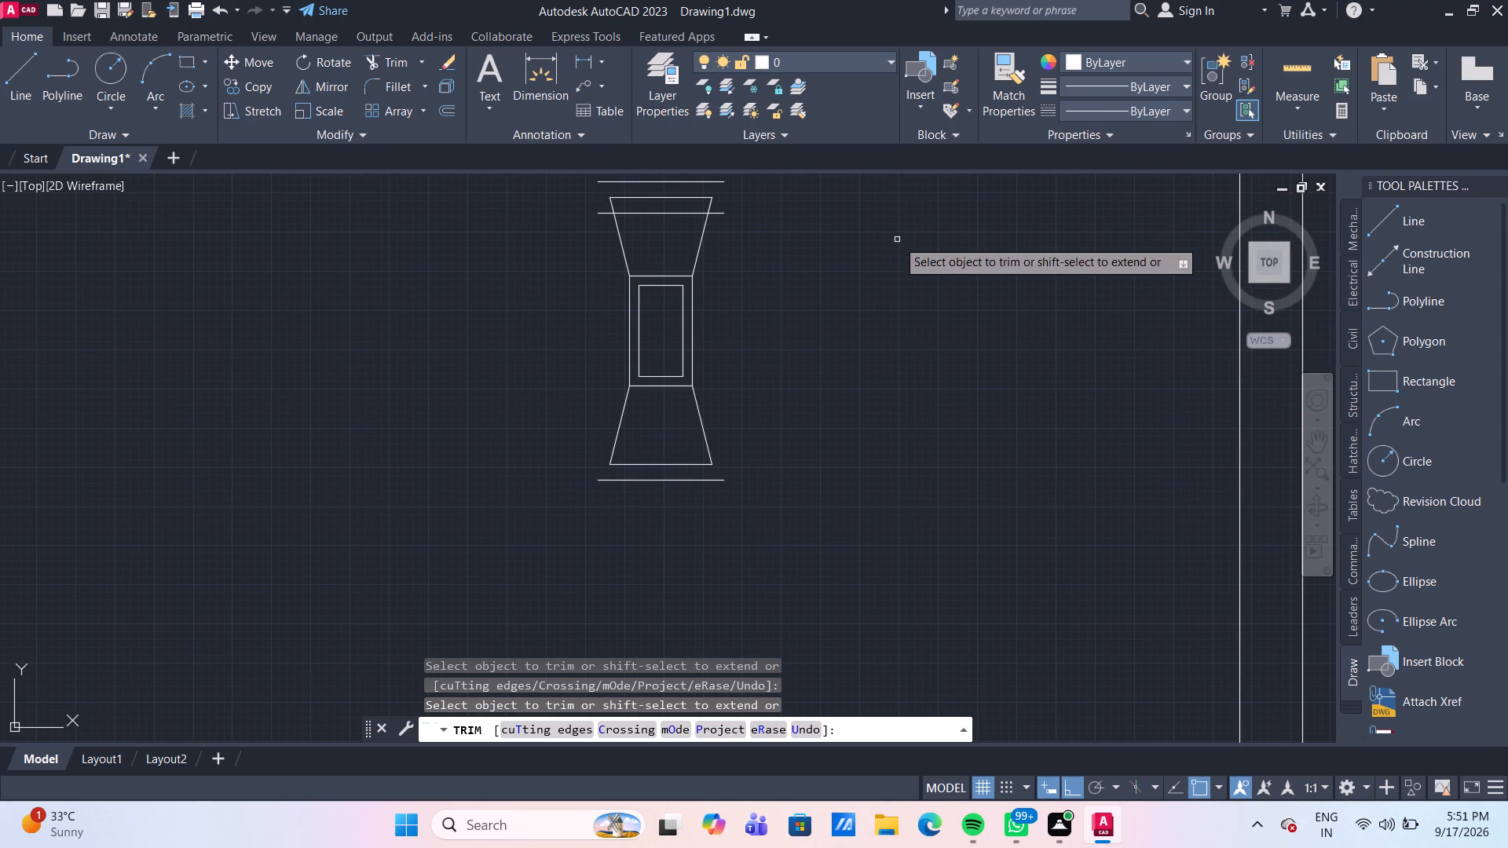
middle_drag(897, 238, 906, 333)
key(Escape)
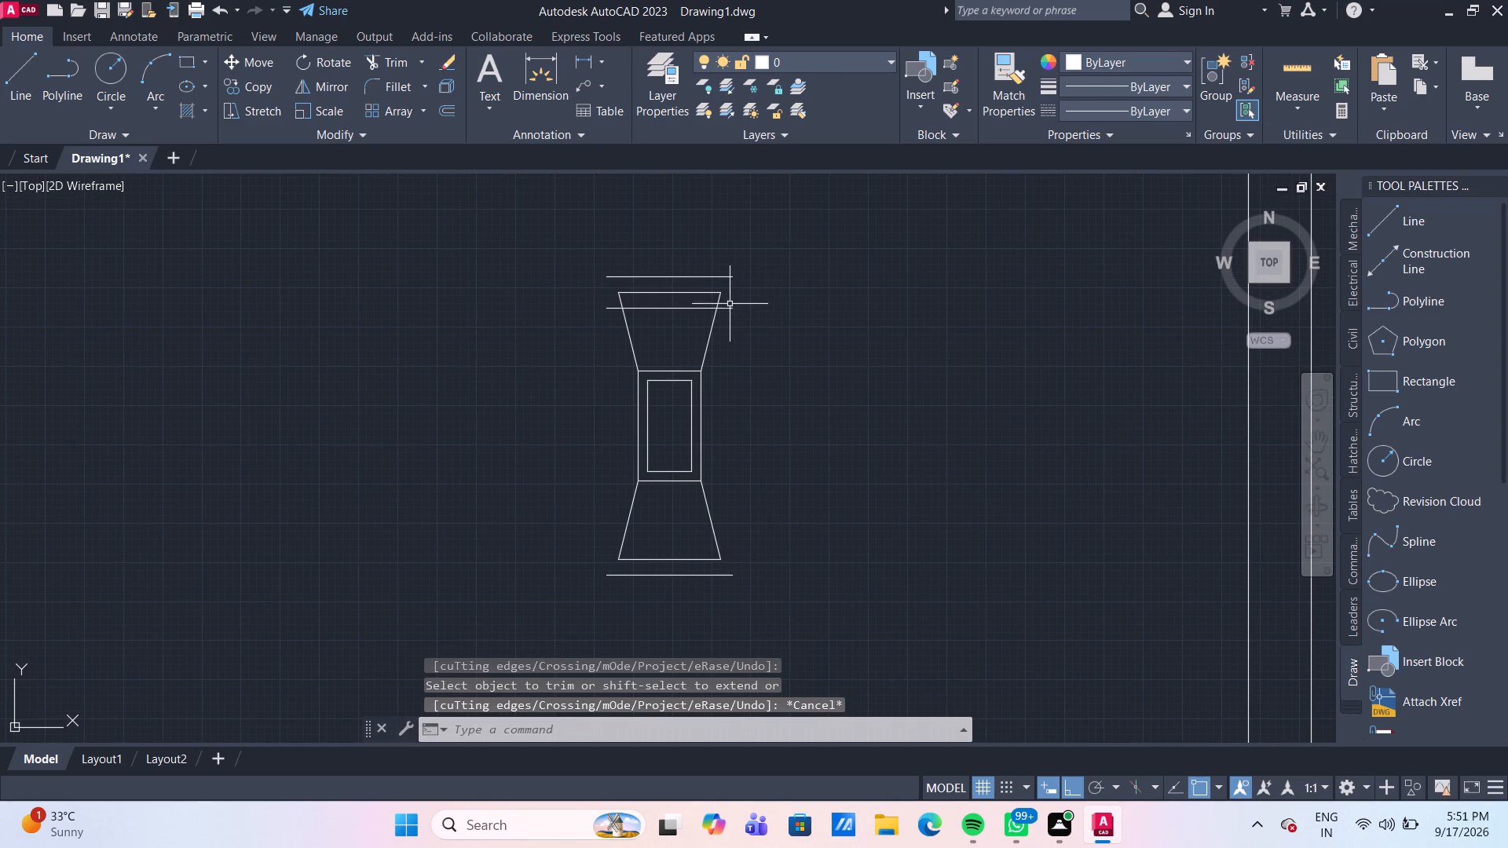
Delete the motif's original top and bottom lines and the leftover line offset 50 from the top.
click(730, 311)
click(723, 276)
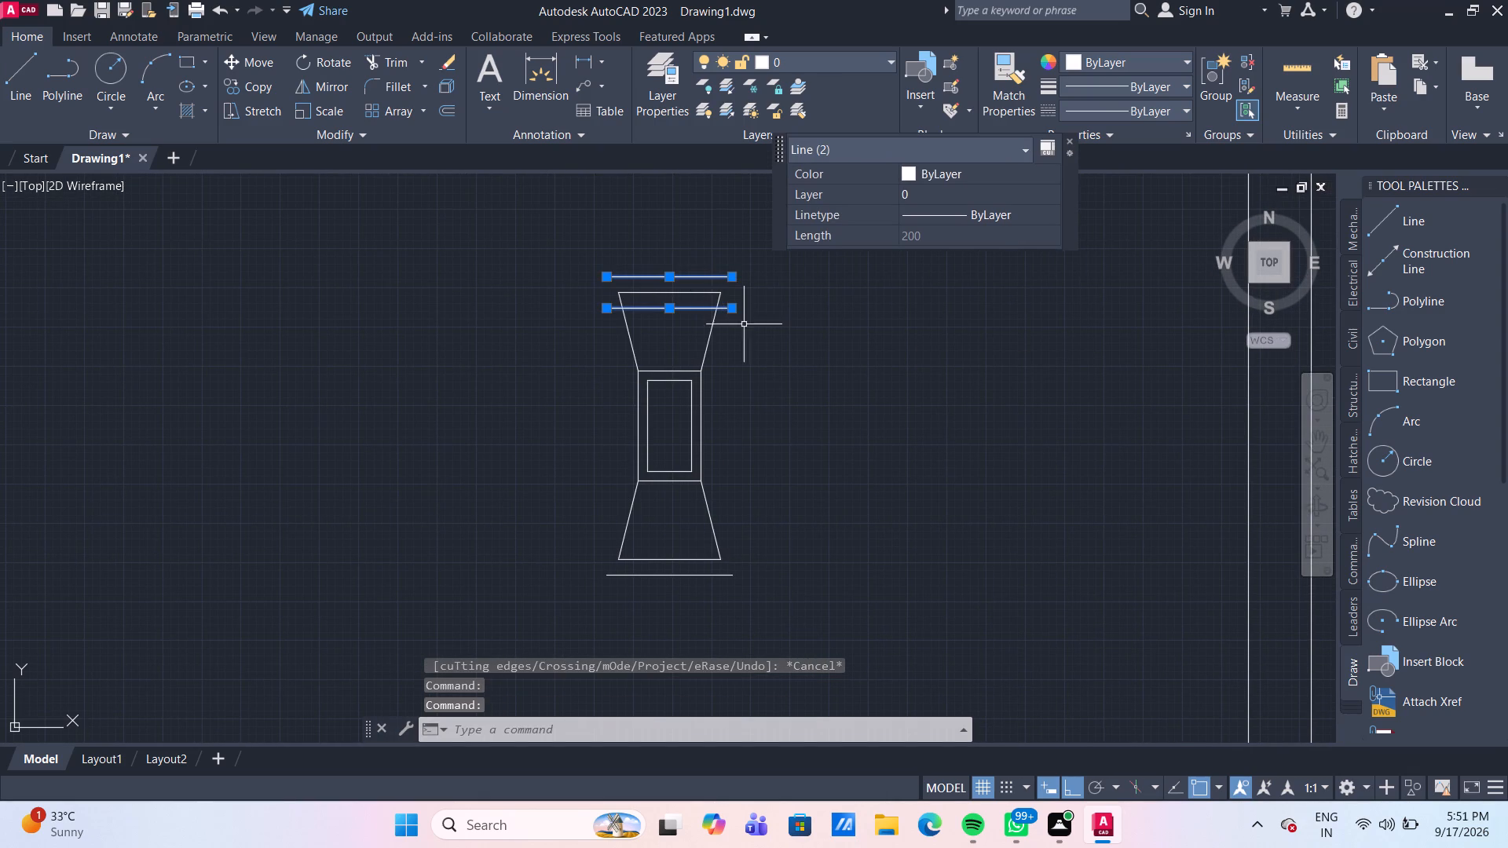
click(725, 575)
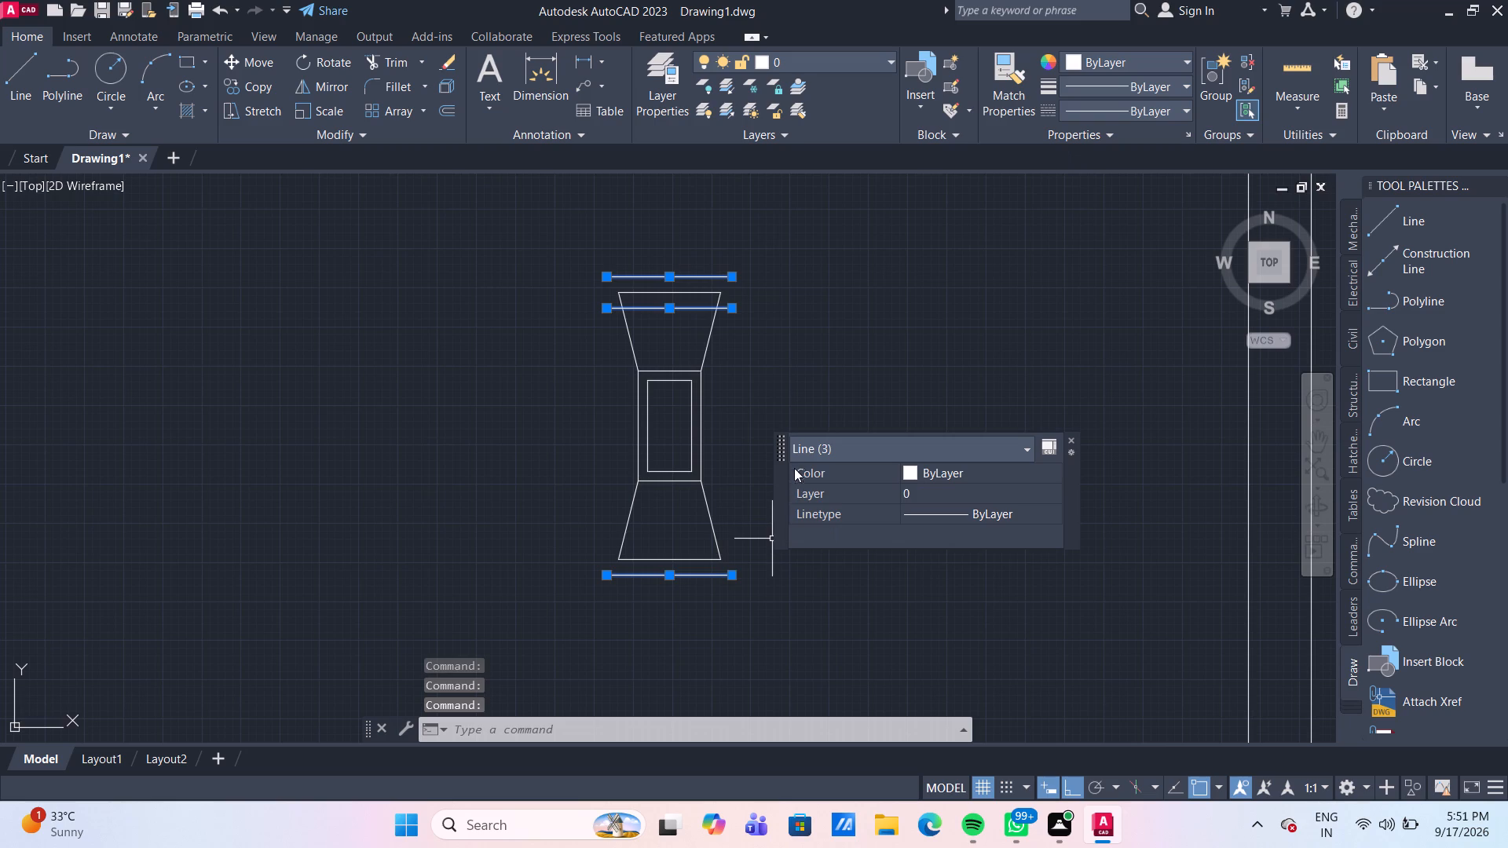
key(Delete)
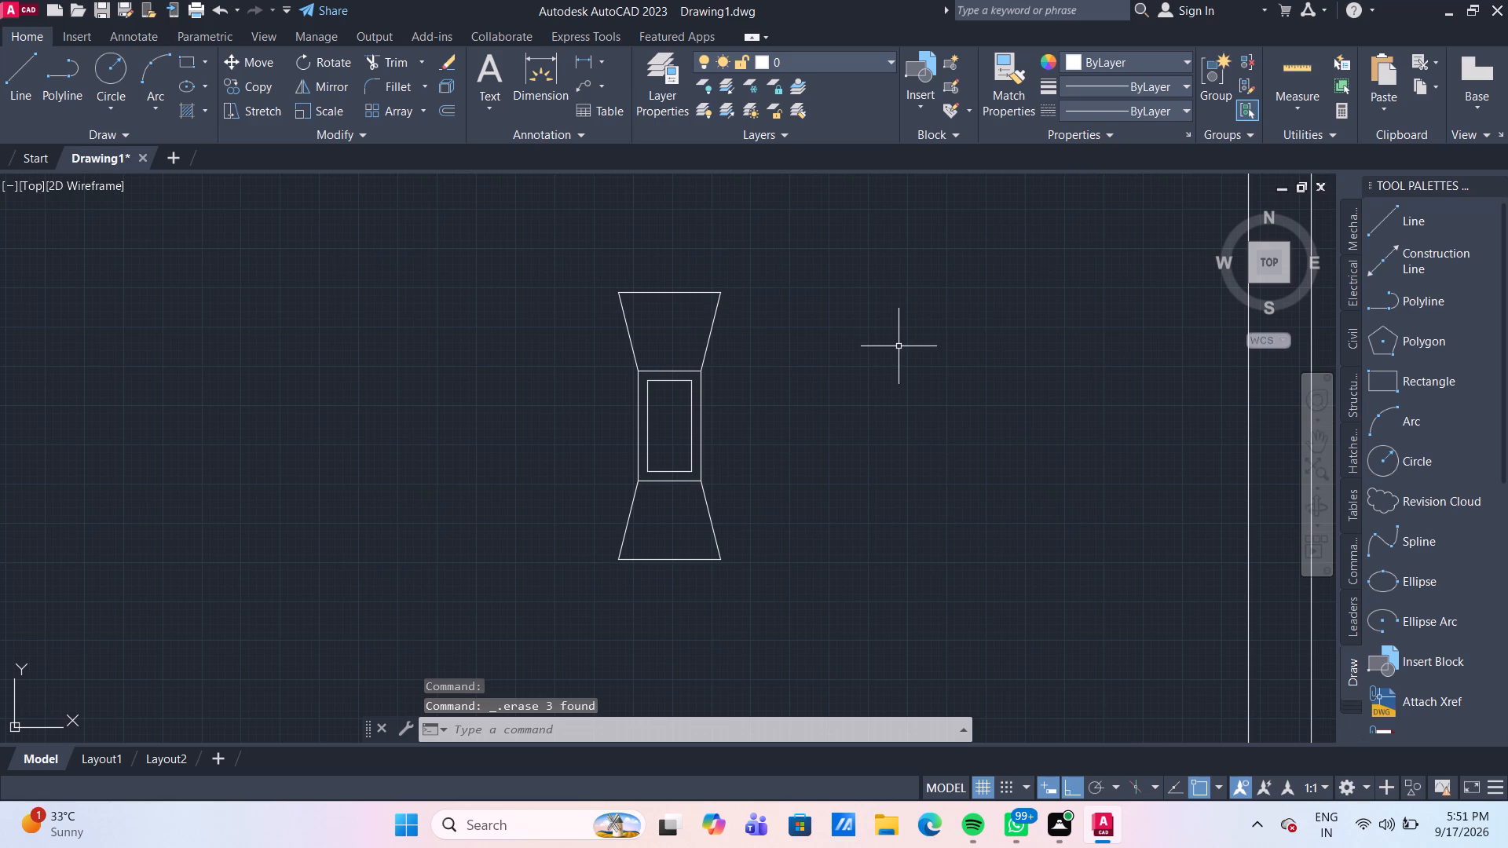
Measure the shortened motif's lower trapezoid with the quick measure tool.
click(1293, 64)
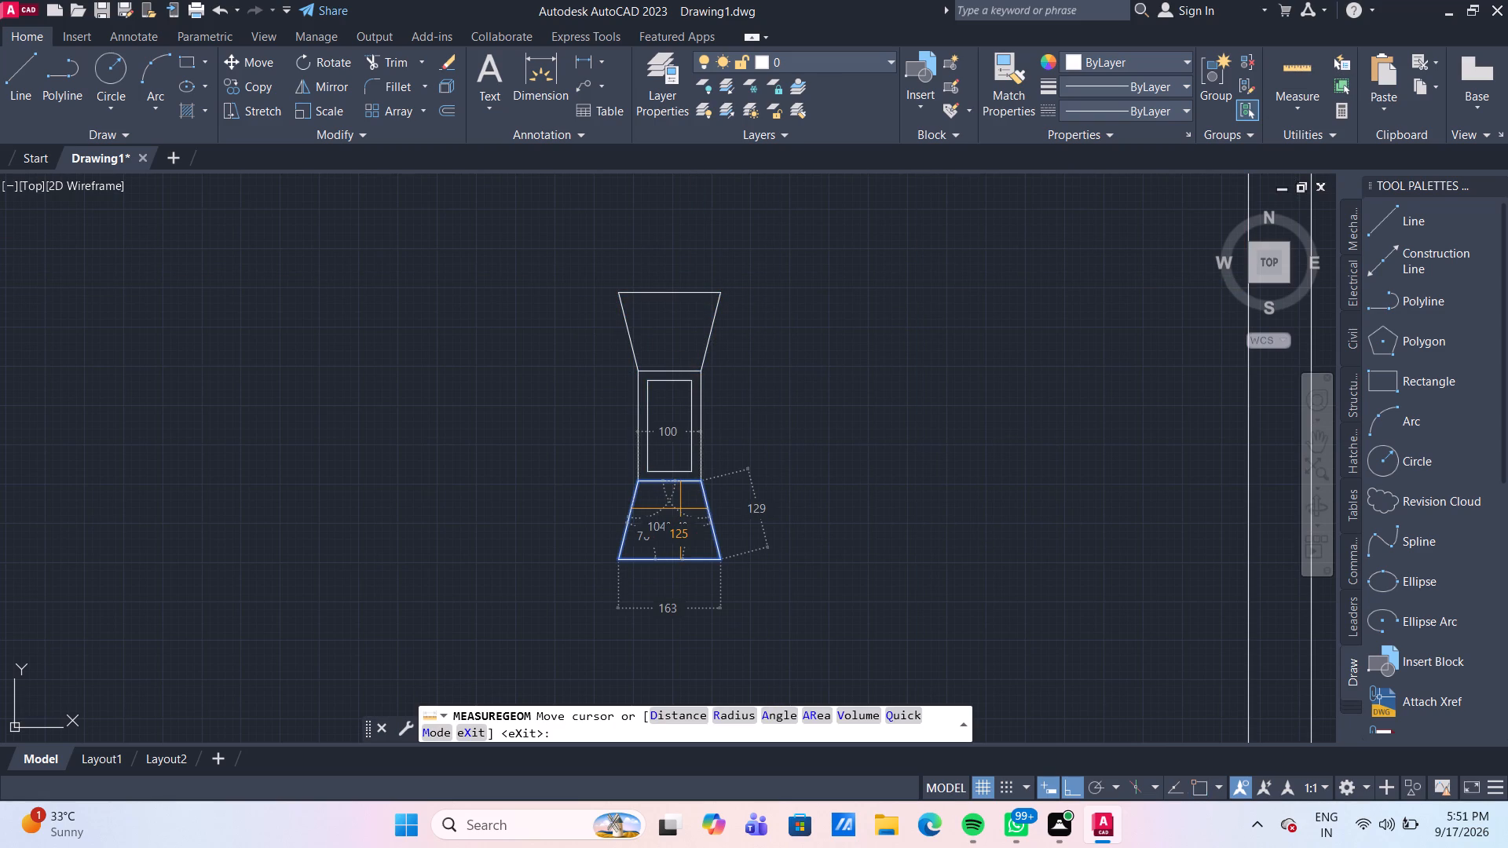
key(Escape)
Group all the lines of the shortened hourglass motif.
scroll(831, 421, down, 5)
scroll(836, 423, up, 3)
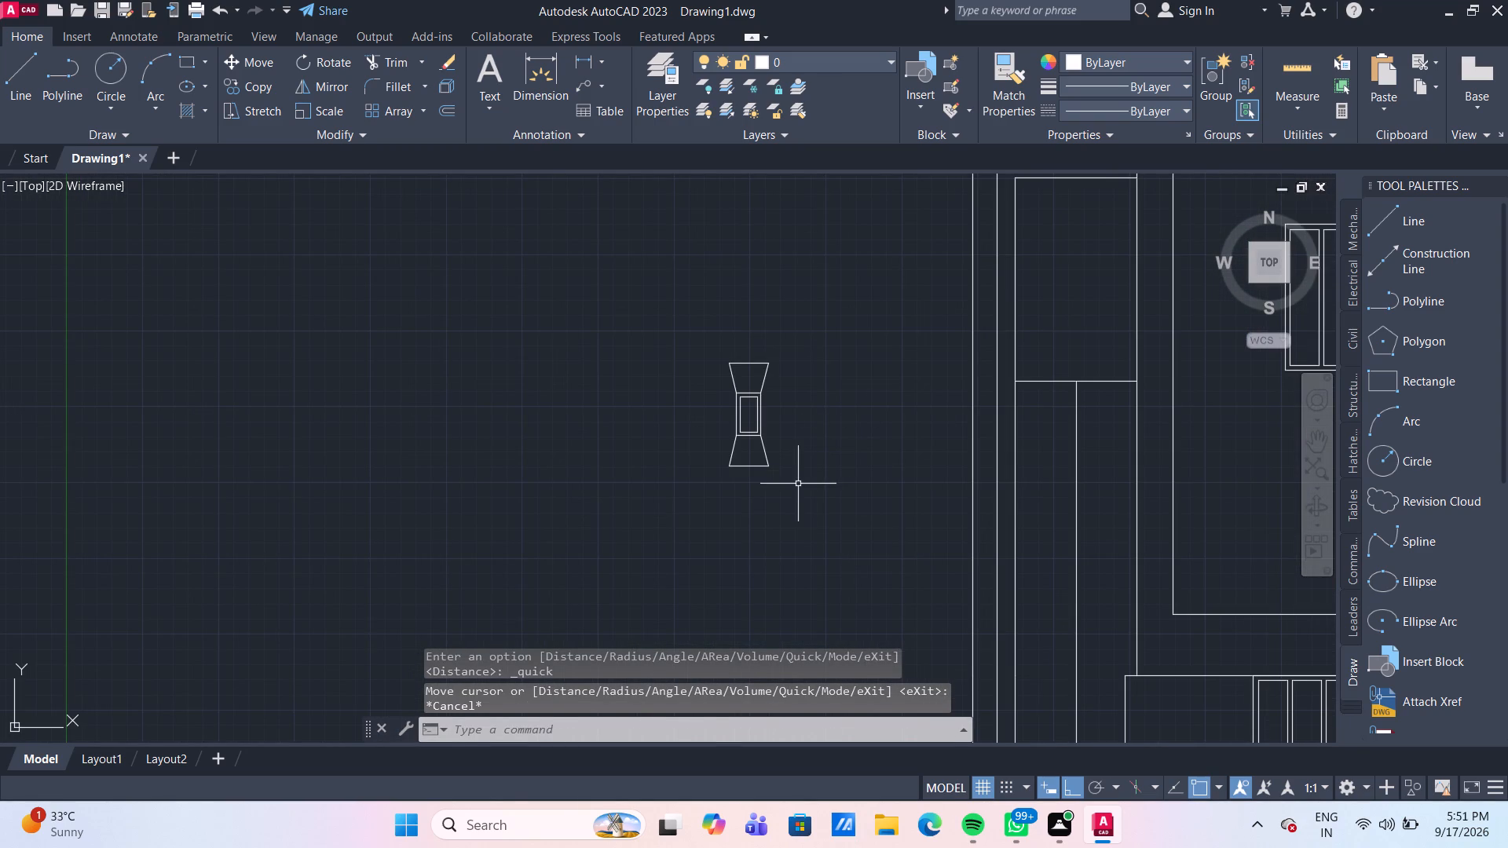
drag(790, 493, 787, 476)
click(664, 305)
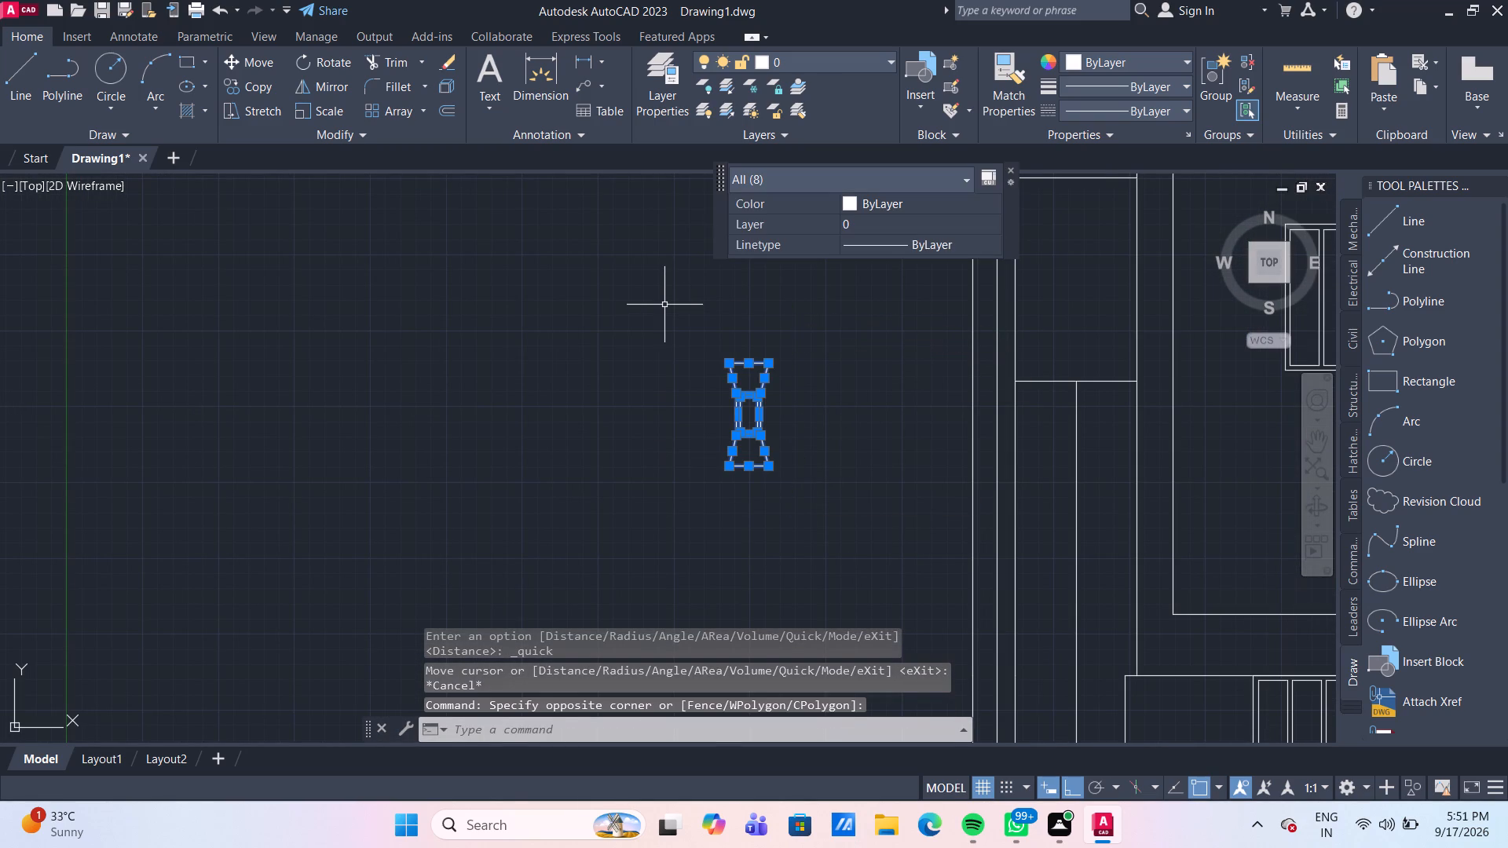
key(g)
key(Return)
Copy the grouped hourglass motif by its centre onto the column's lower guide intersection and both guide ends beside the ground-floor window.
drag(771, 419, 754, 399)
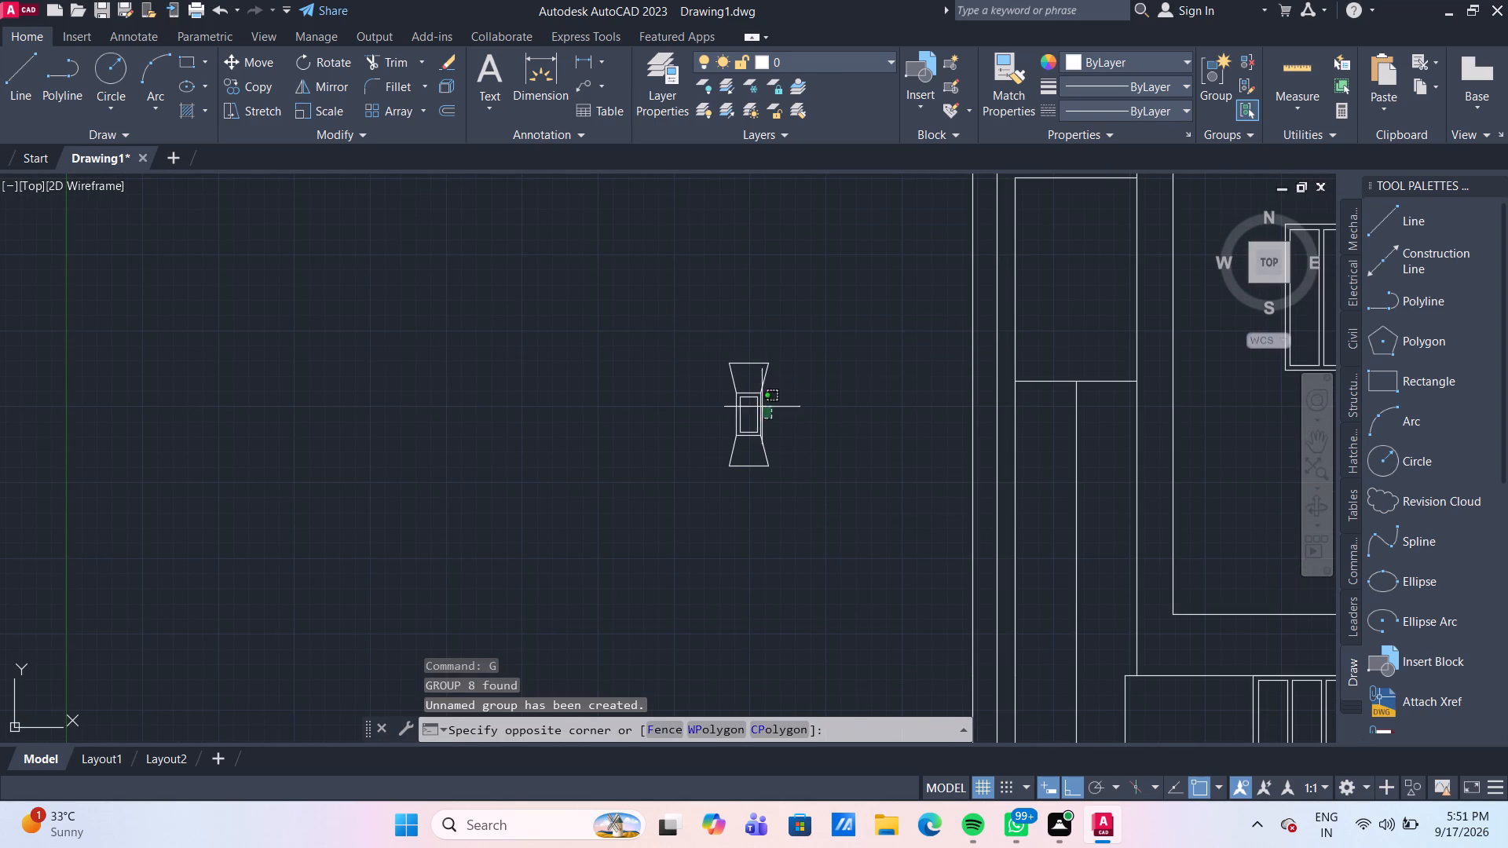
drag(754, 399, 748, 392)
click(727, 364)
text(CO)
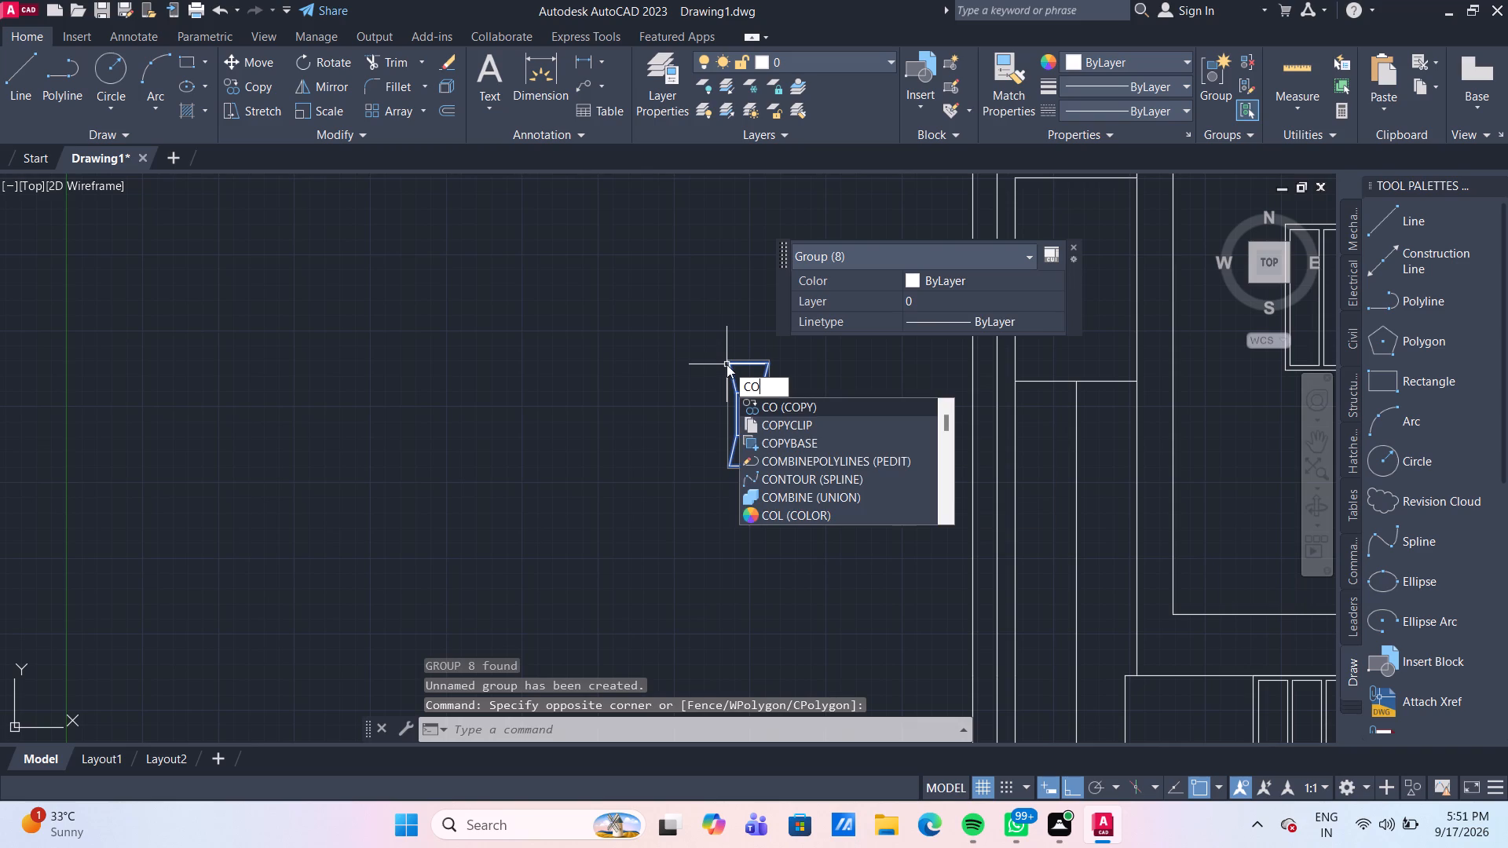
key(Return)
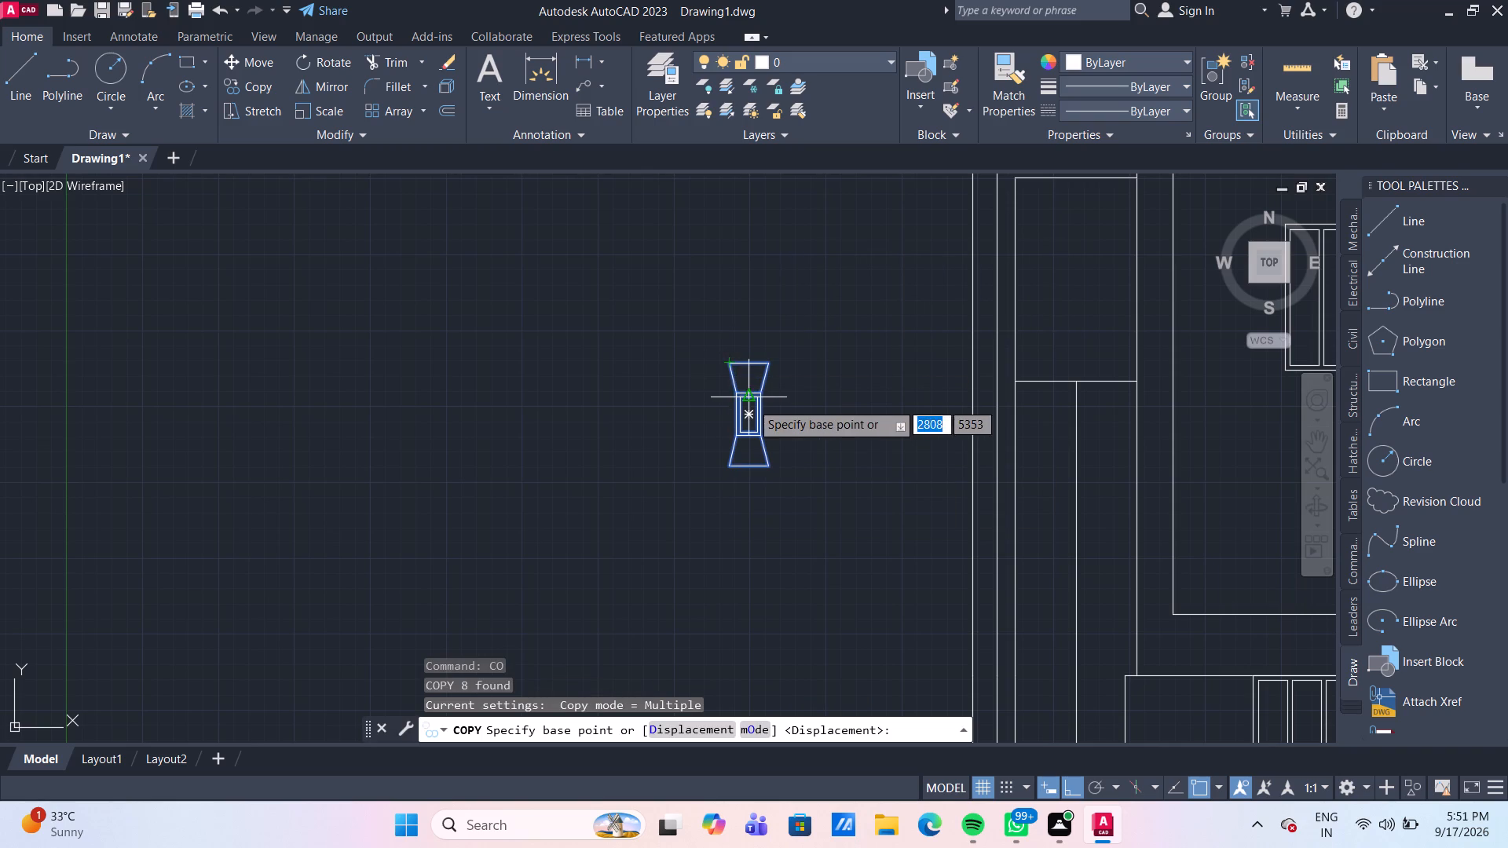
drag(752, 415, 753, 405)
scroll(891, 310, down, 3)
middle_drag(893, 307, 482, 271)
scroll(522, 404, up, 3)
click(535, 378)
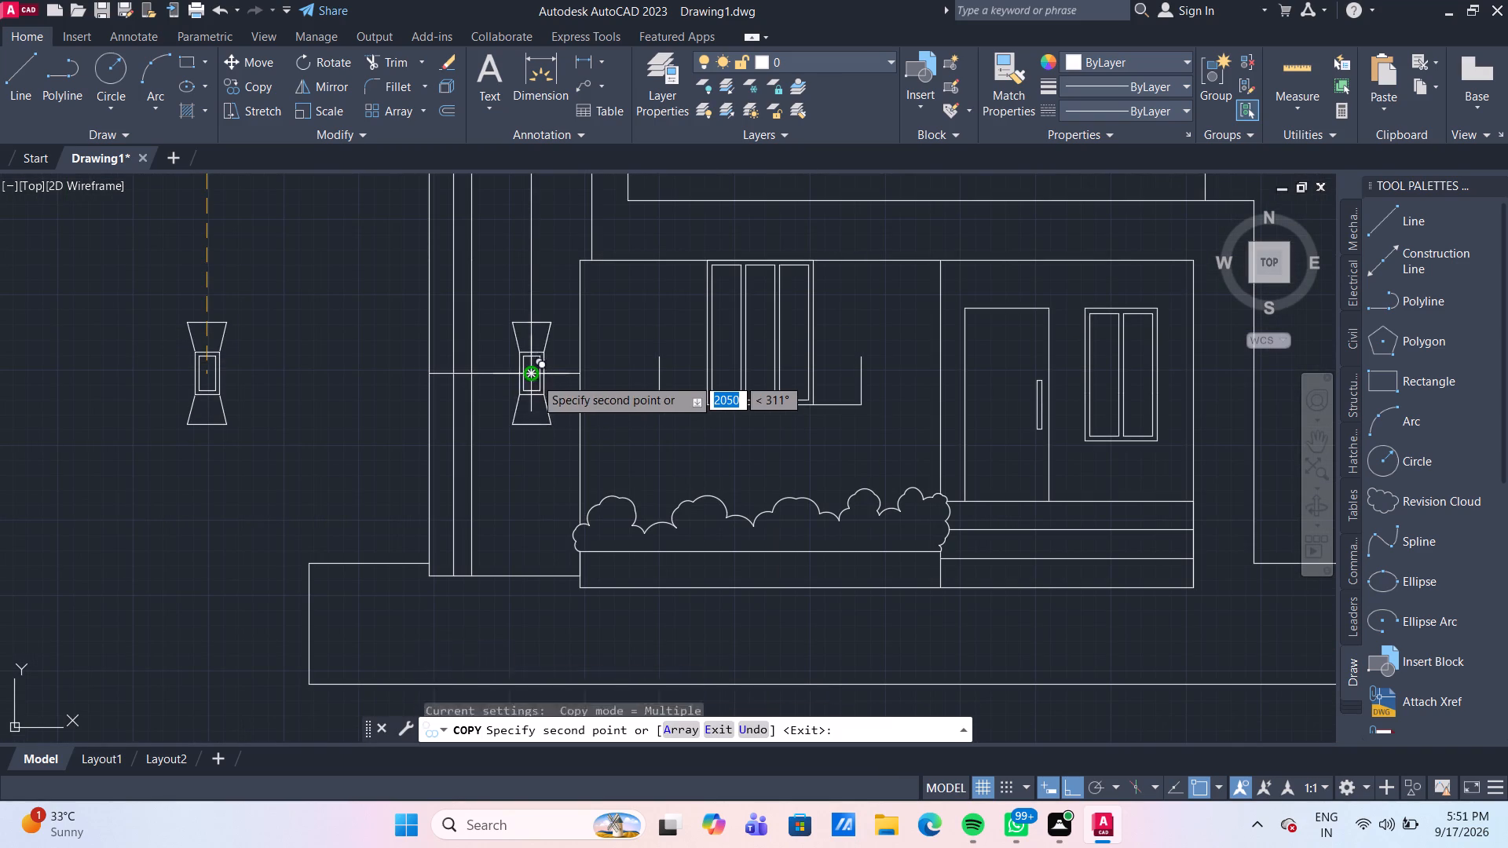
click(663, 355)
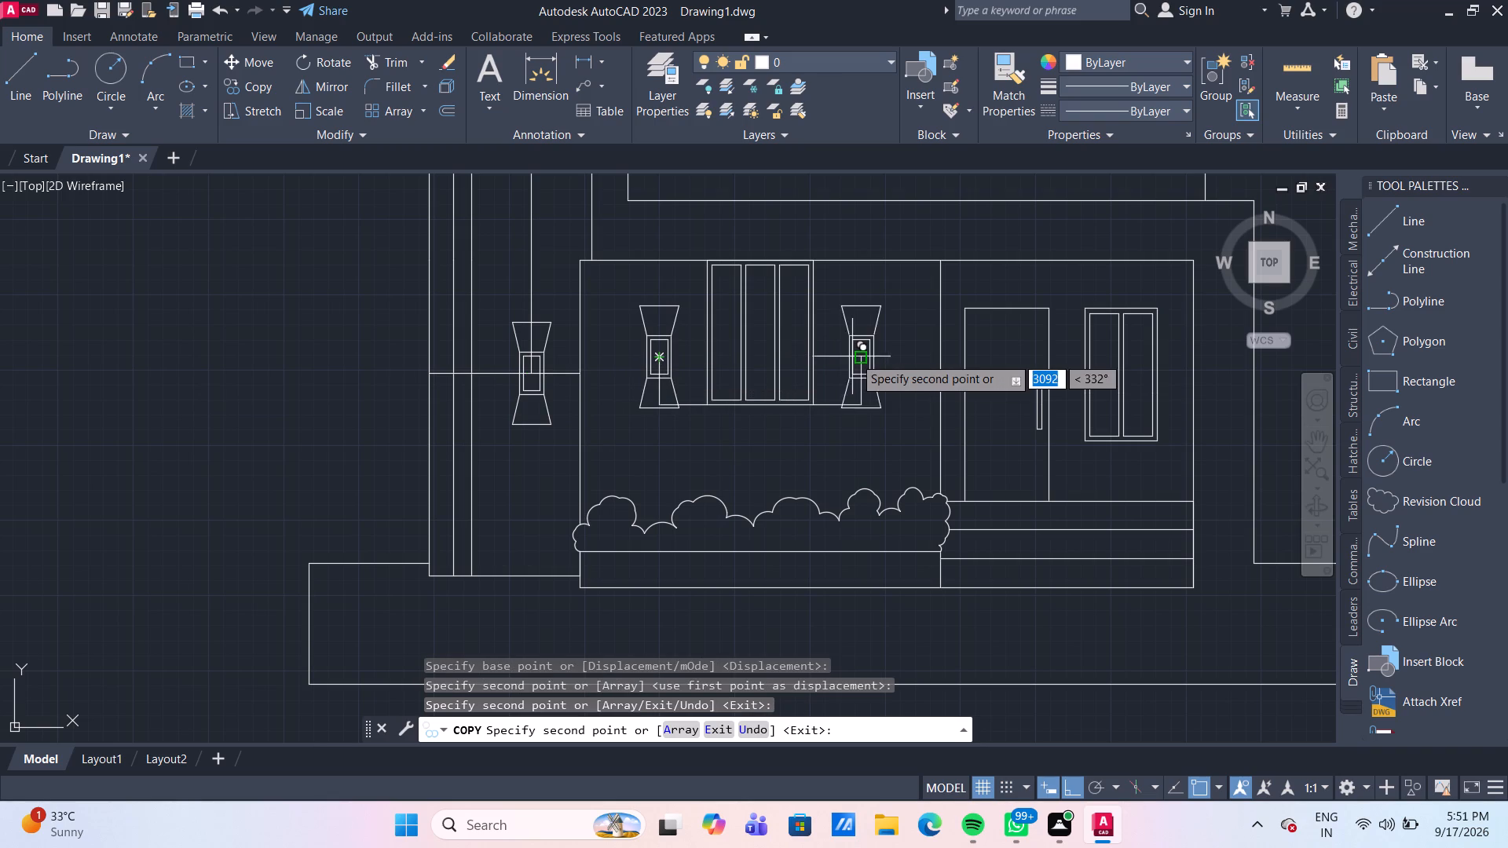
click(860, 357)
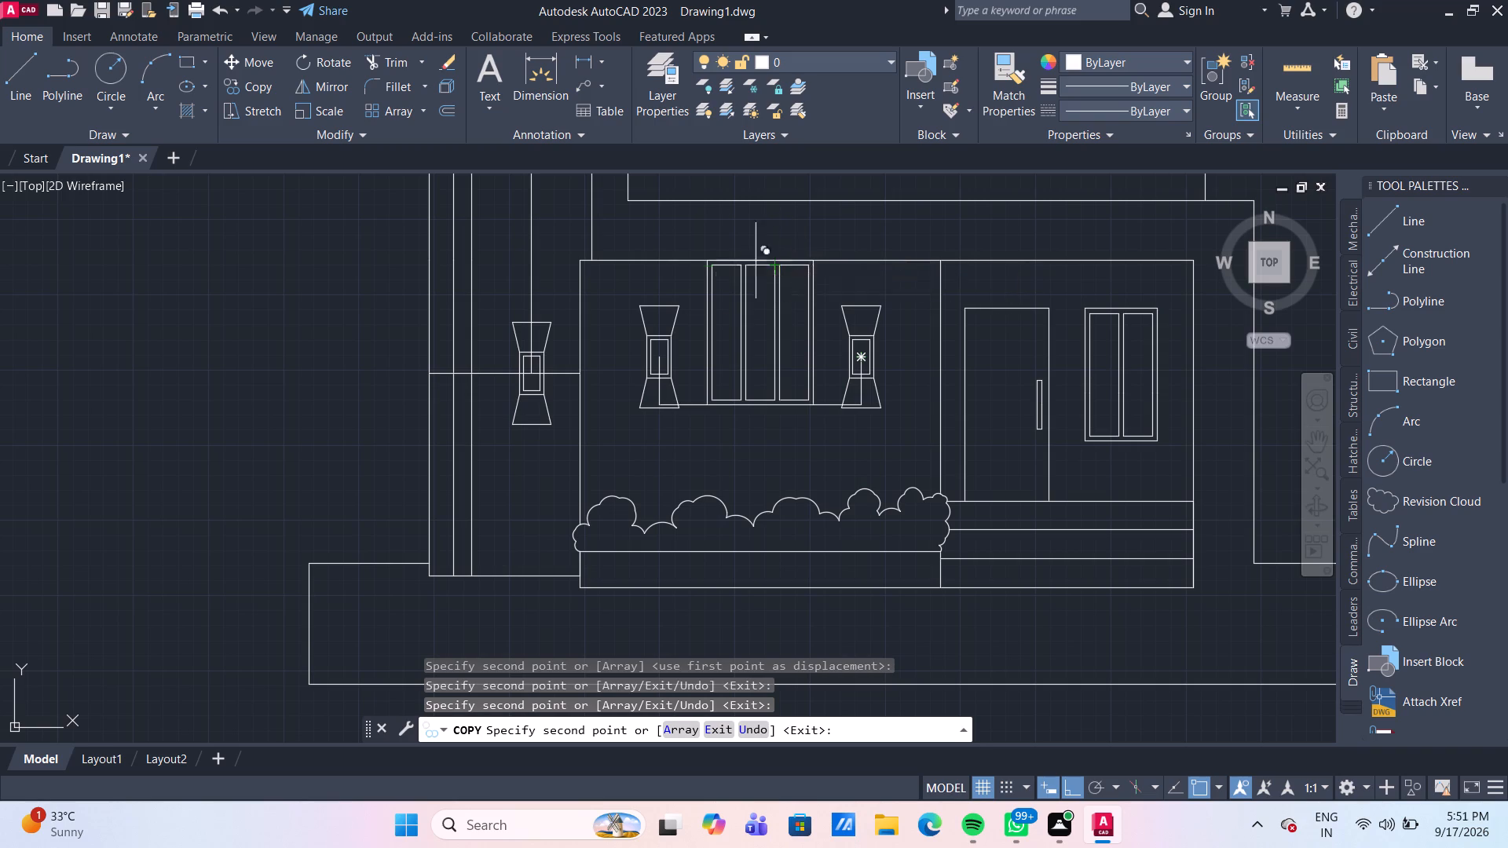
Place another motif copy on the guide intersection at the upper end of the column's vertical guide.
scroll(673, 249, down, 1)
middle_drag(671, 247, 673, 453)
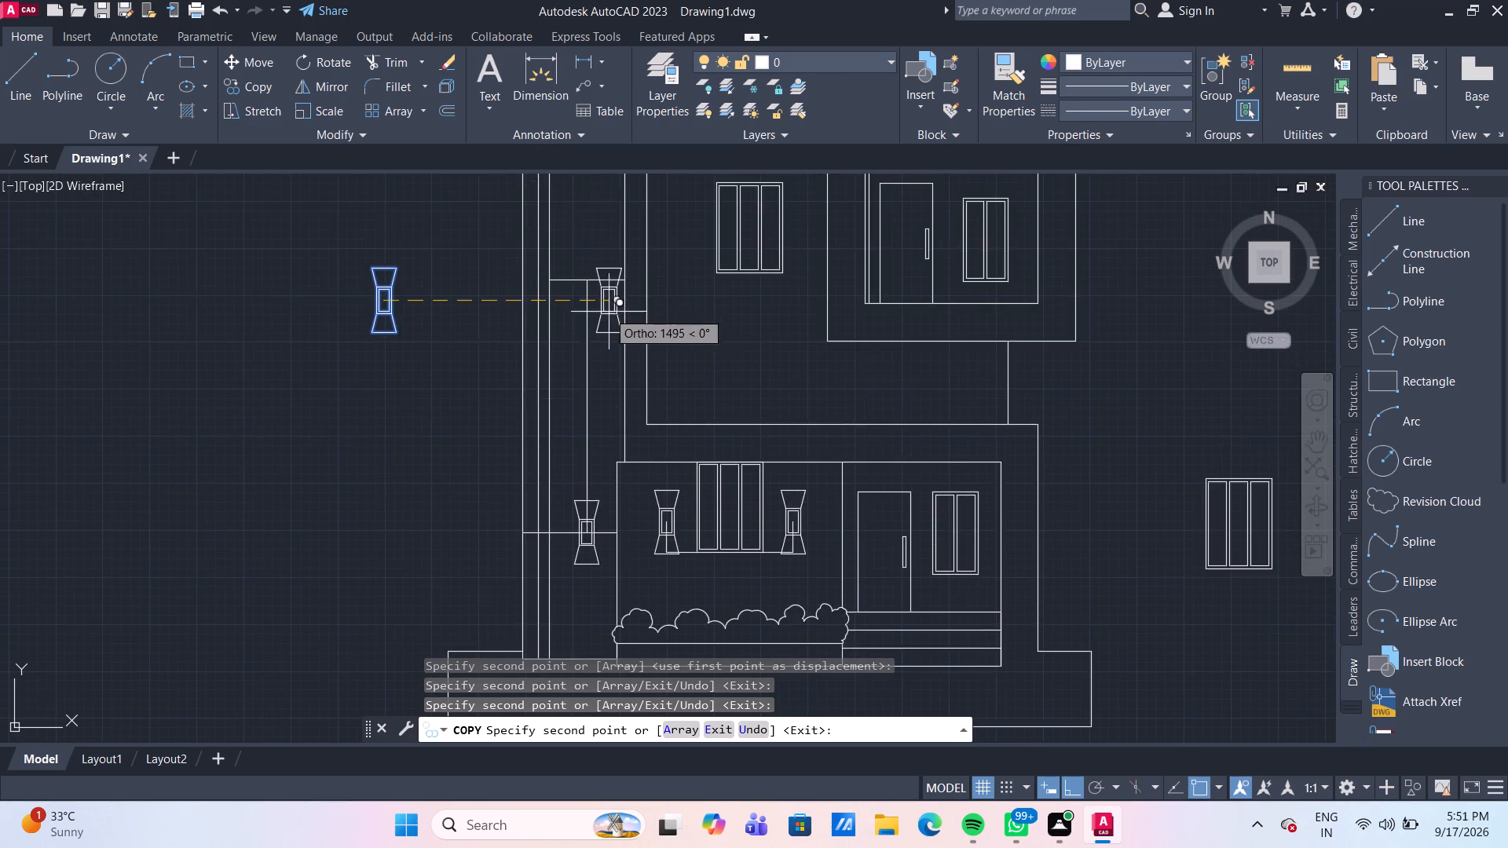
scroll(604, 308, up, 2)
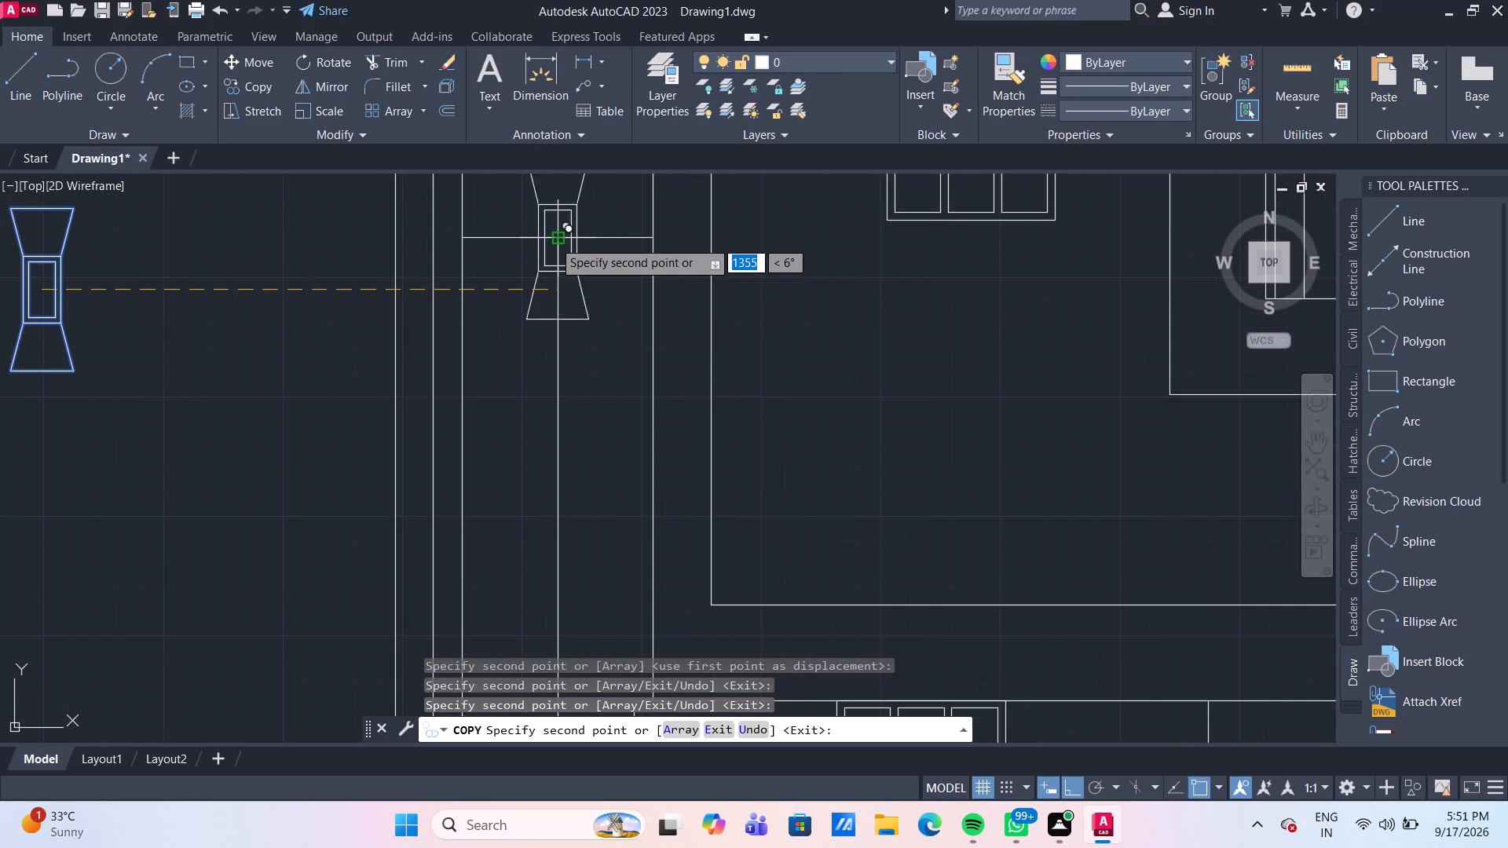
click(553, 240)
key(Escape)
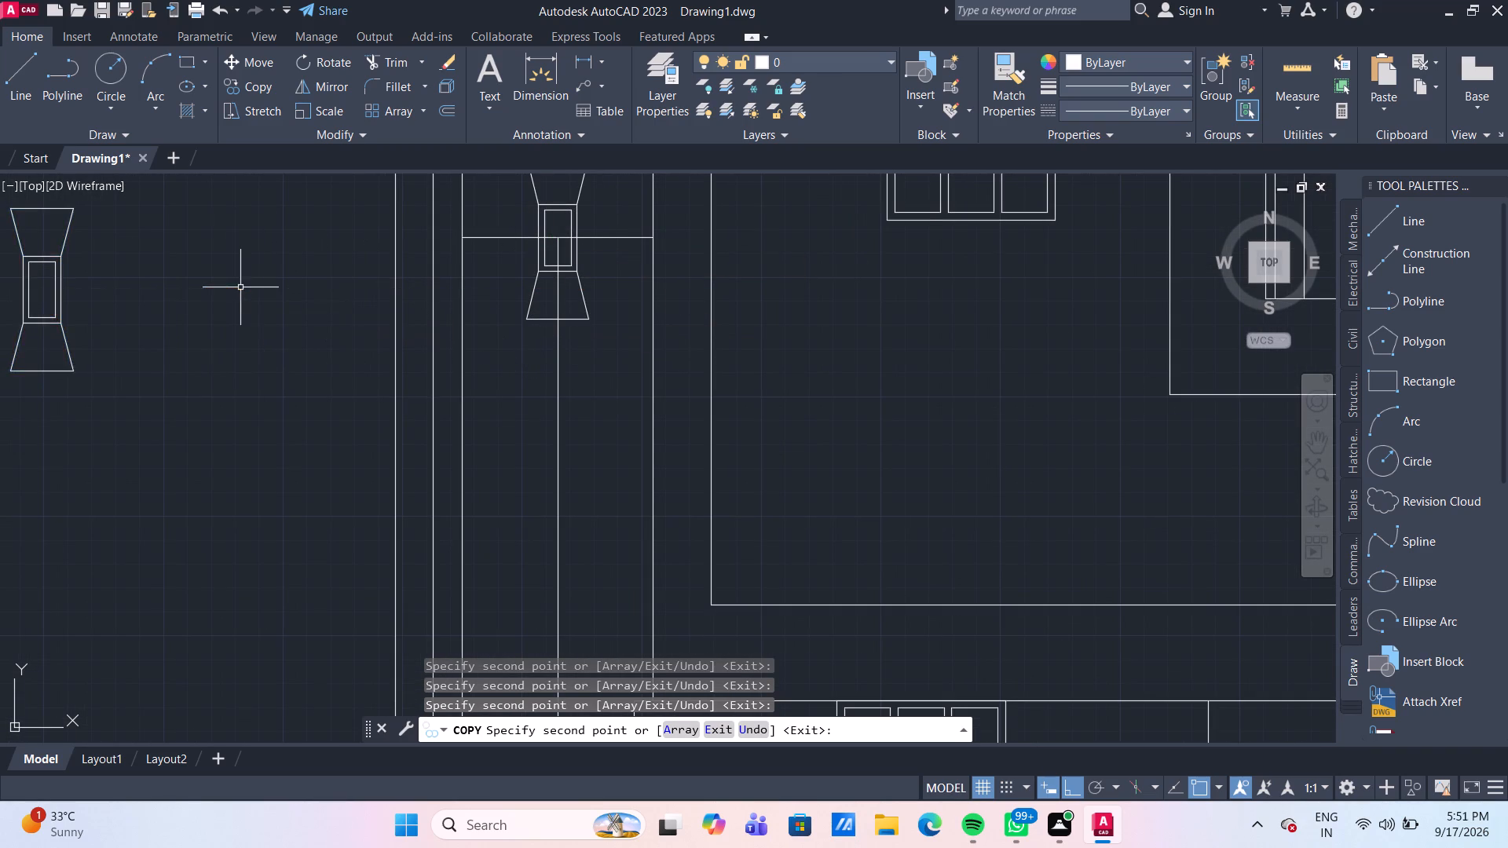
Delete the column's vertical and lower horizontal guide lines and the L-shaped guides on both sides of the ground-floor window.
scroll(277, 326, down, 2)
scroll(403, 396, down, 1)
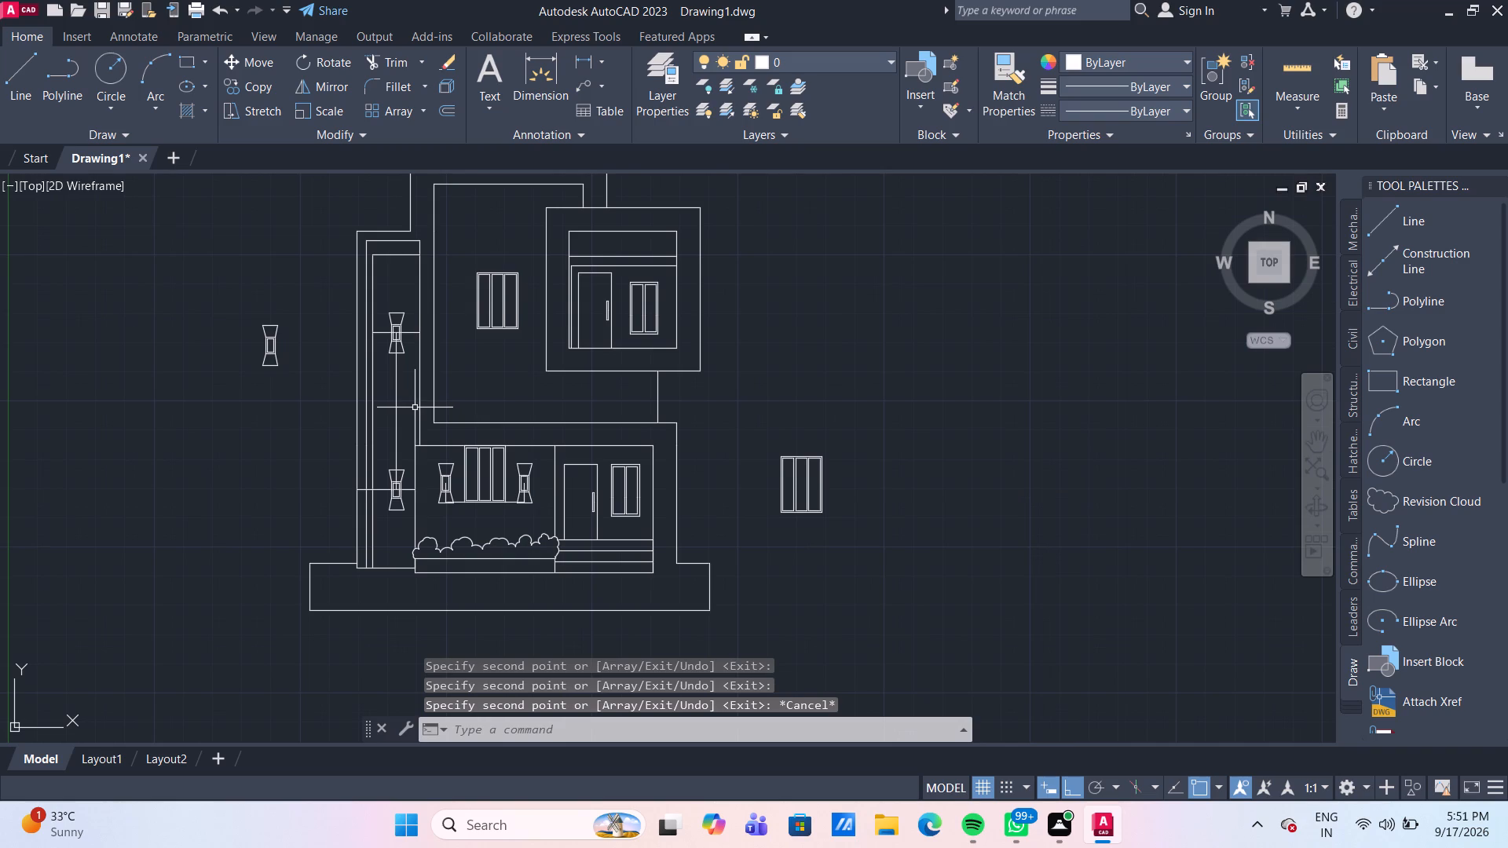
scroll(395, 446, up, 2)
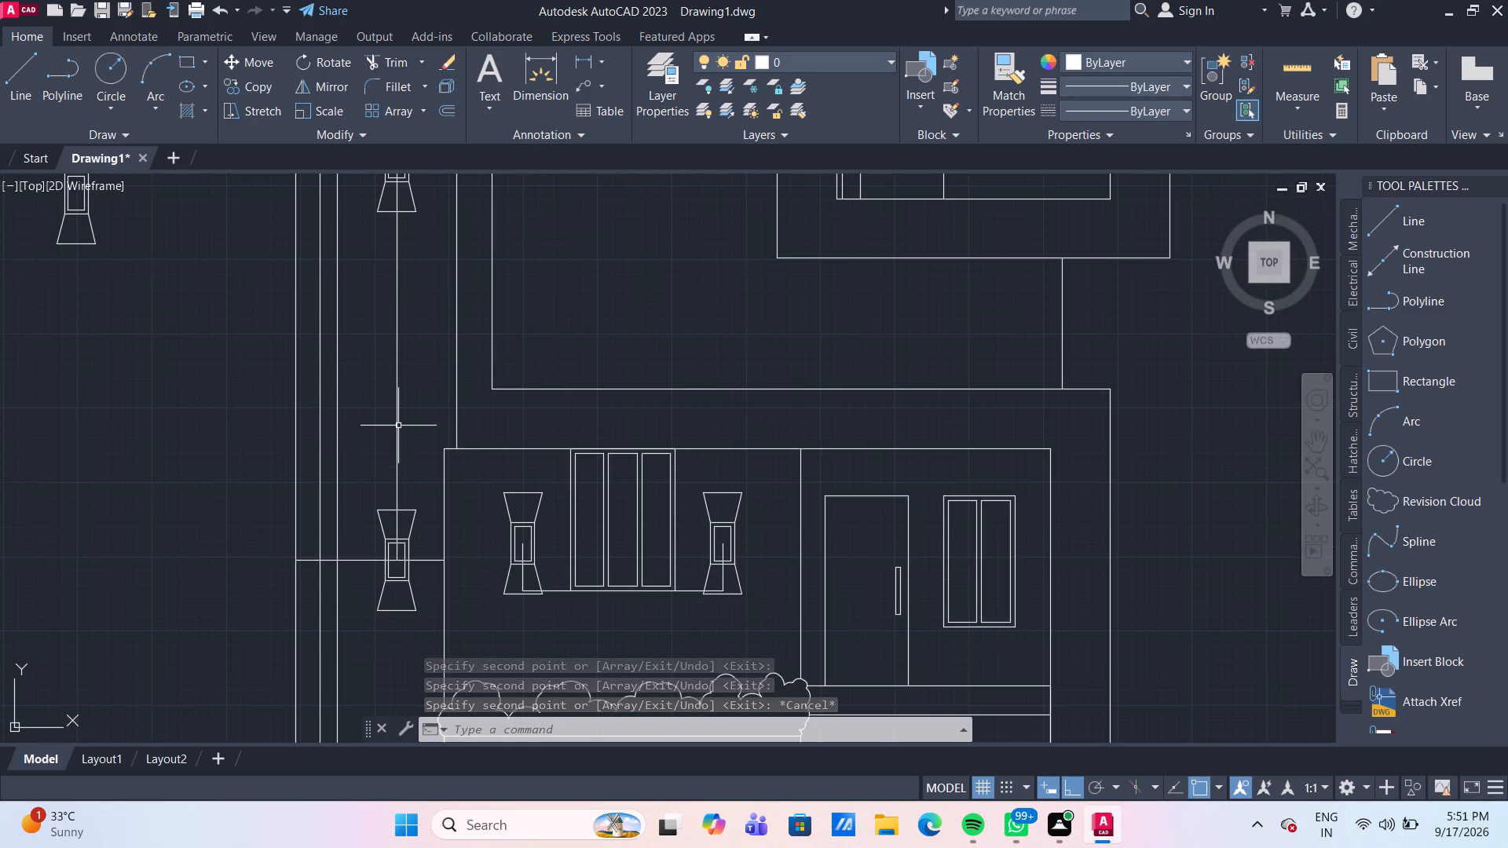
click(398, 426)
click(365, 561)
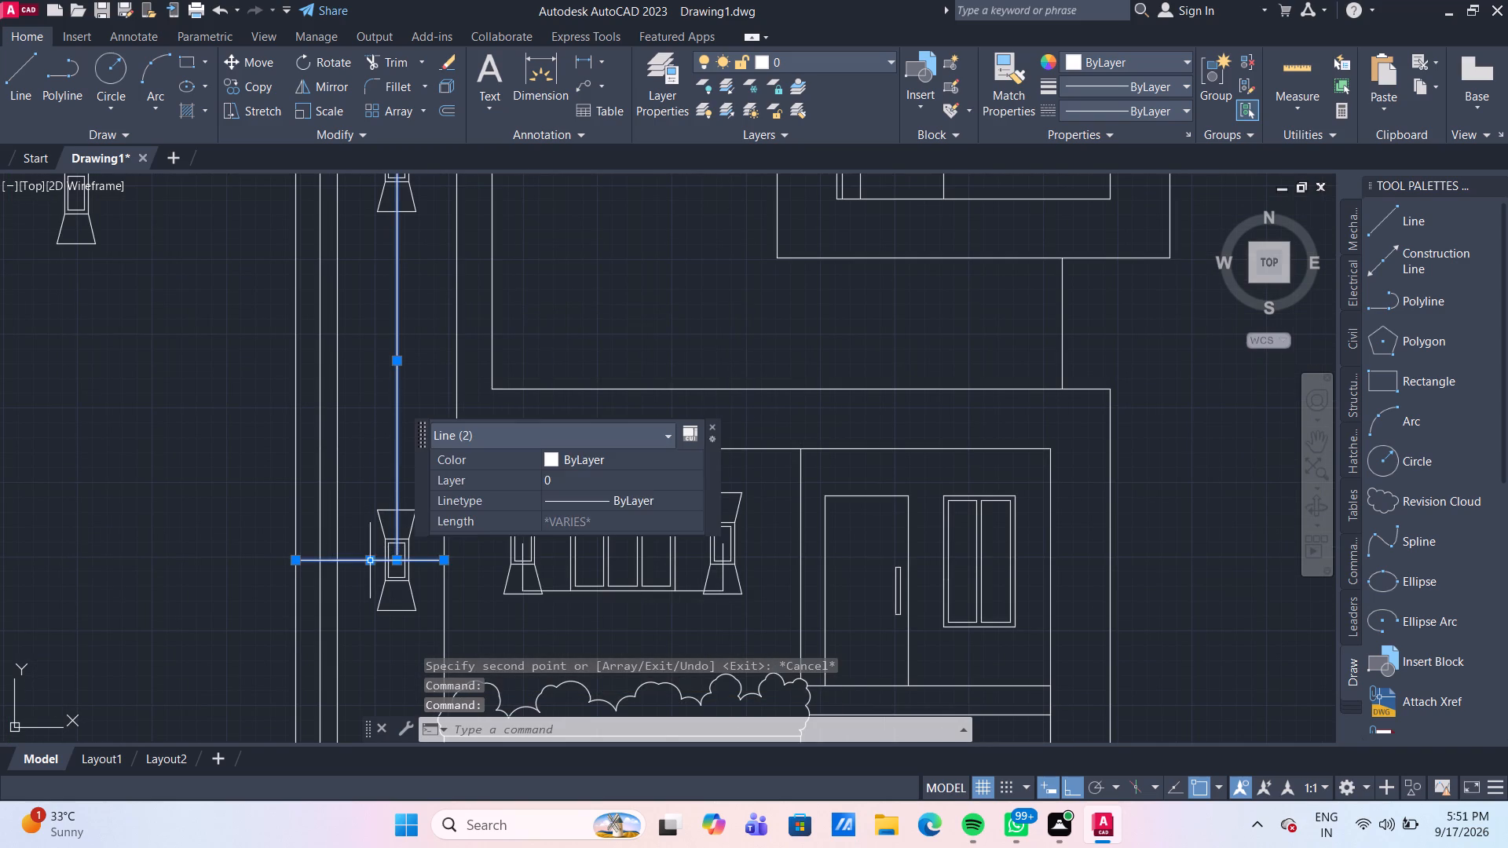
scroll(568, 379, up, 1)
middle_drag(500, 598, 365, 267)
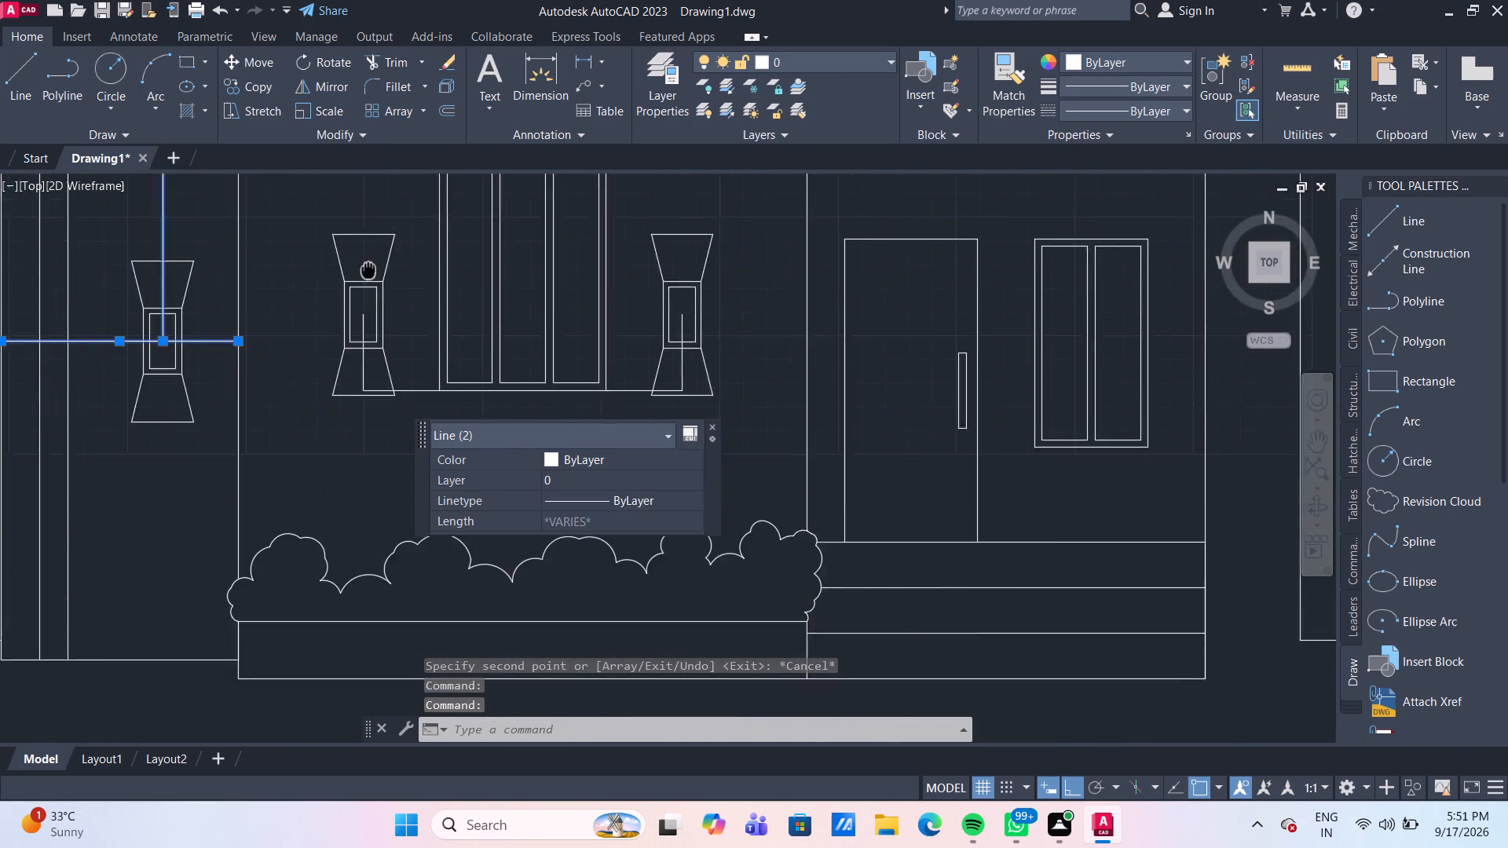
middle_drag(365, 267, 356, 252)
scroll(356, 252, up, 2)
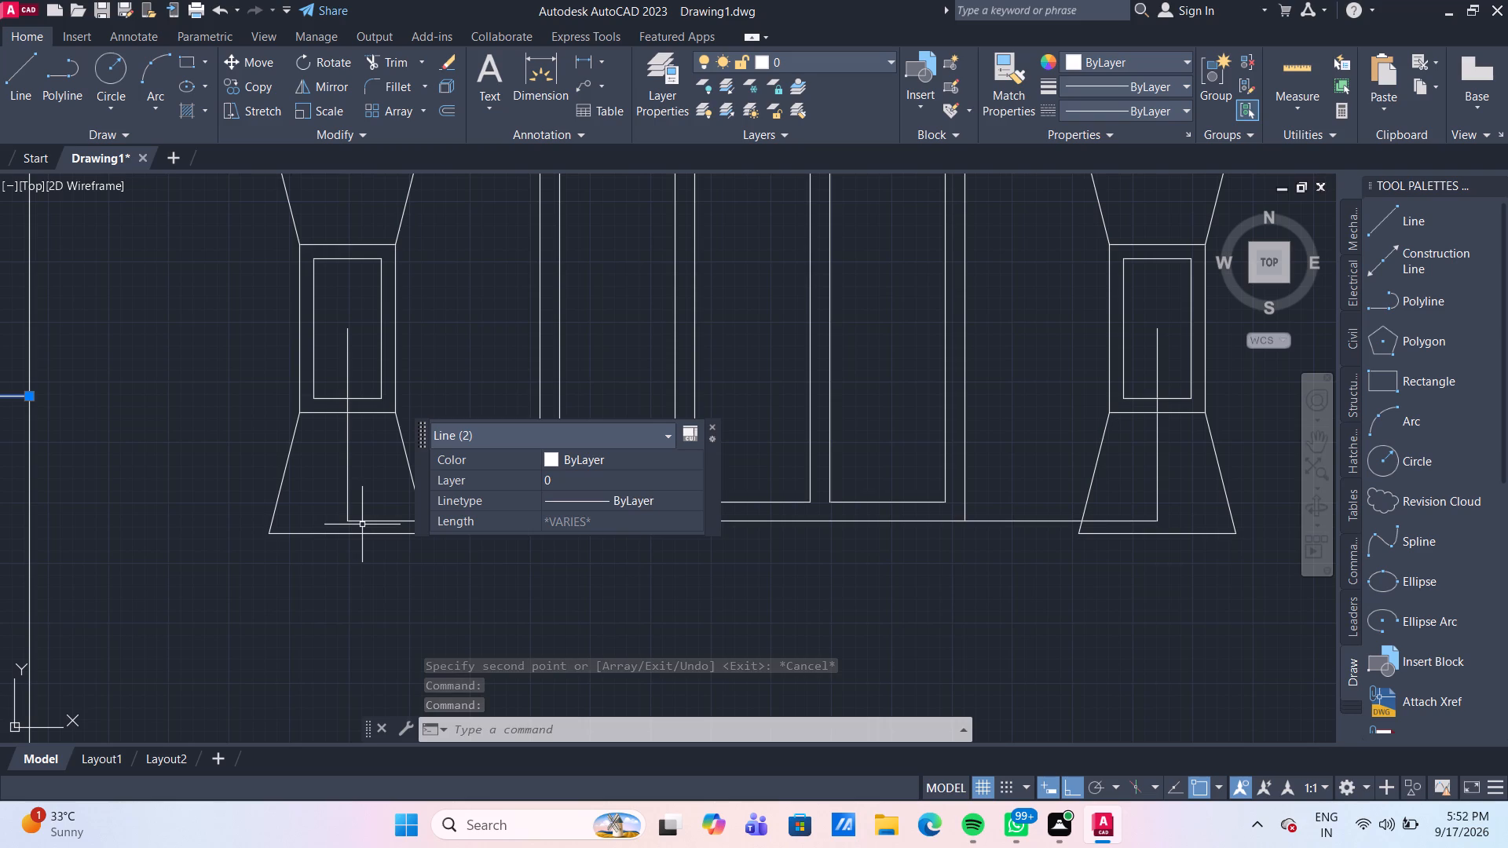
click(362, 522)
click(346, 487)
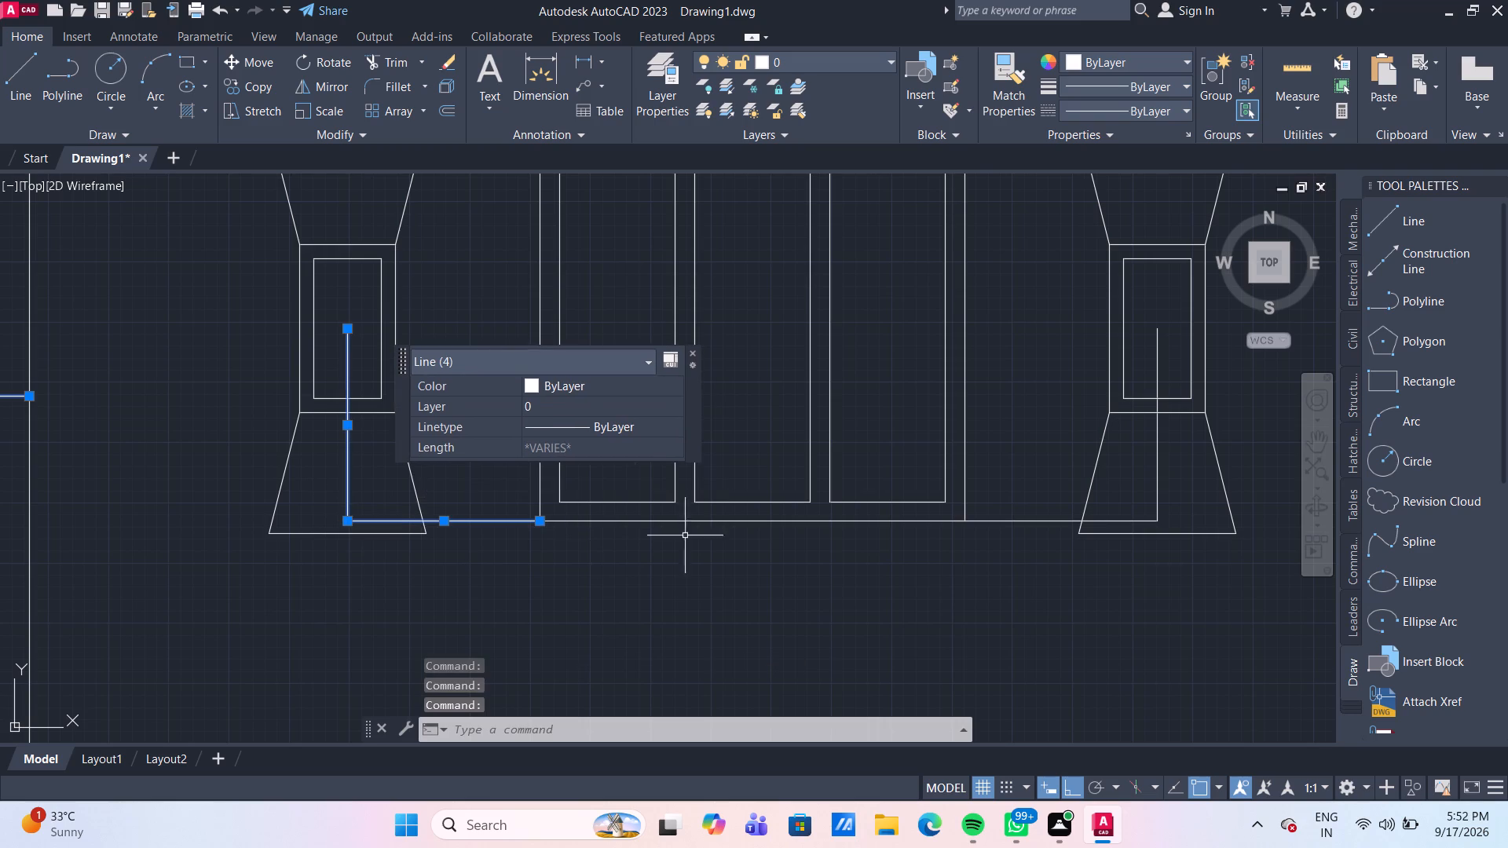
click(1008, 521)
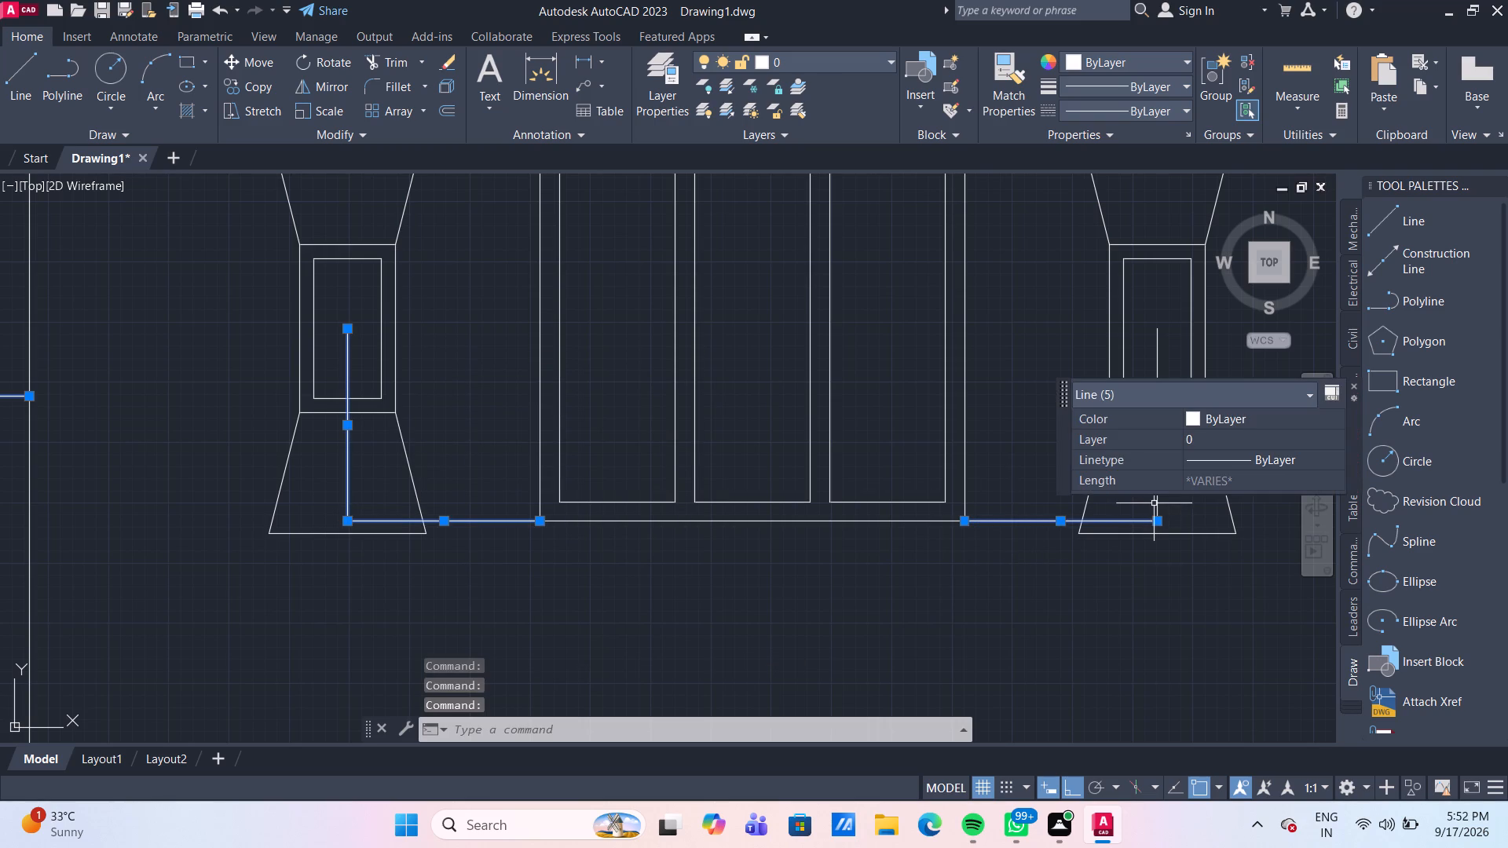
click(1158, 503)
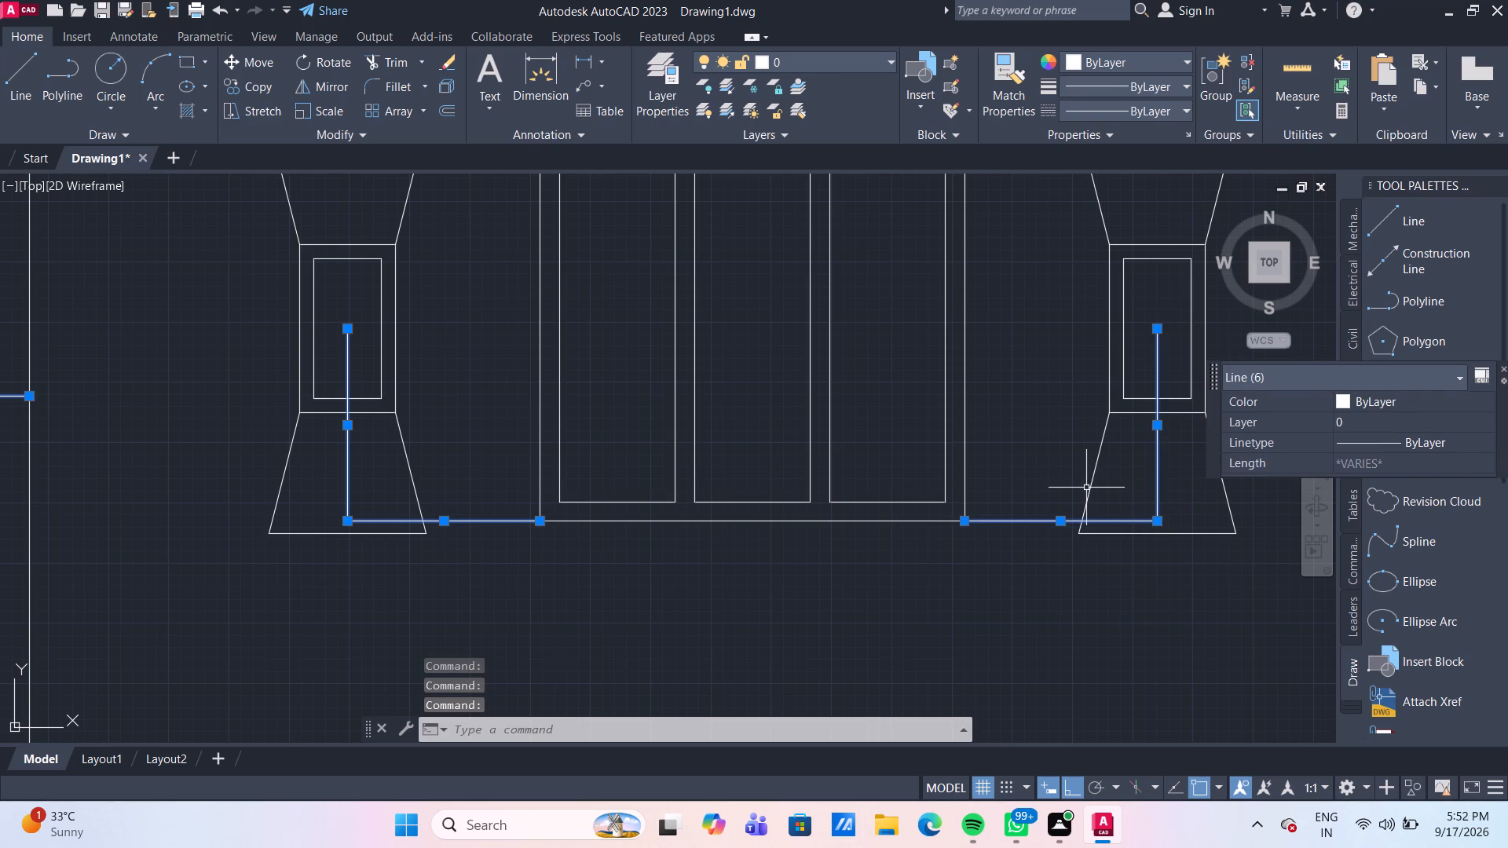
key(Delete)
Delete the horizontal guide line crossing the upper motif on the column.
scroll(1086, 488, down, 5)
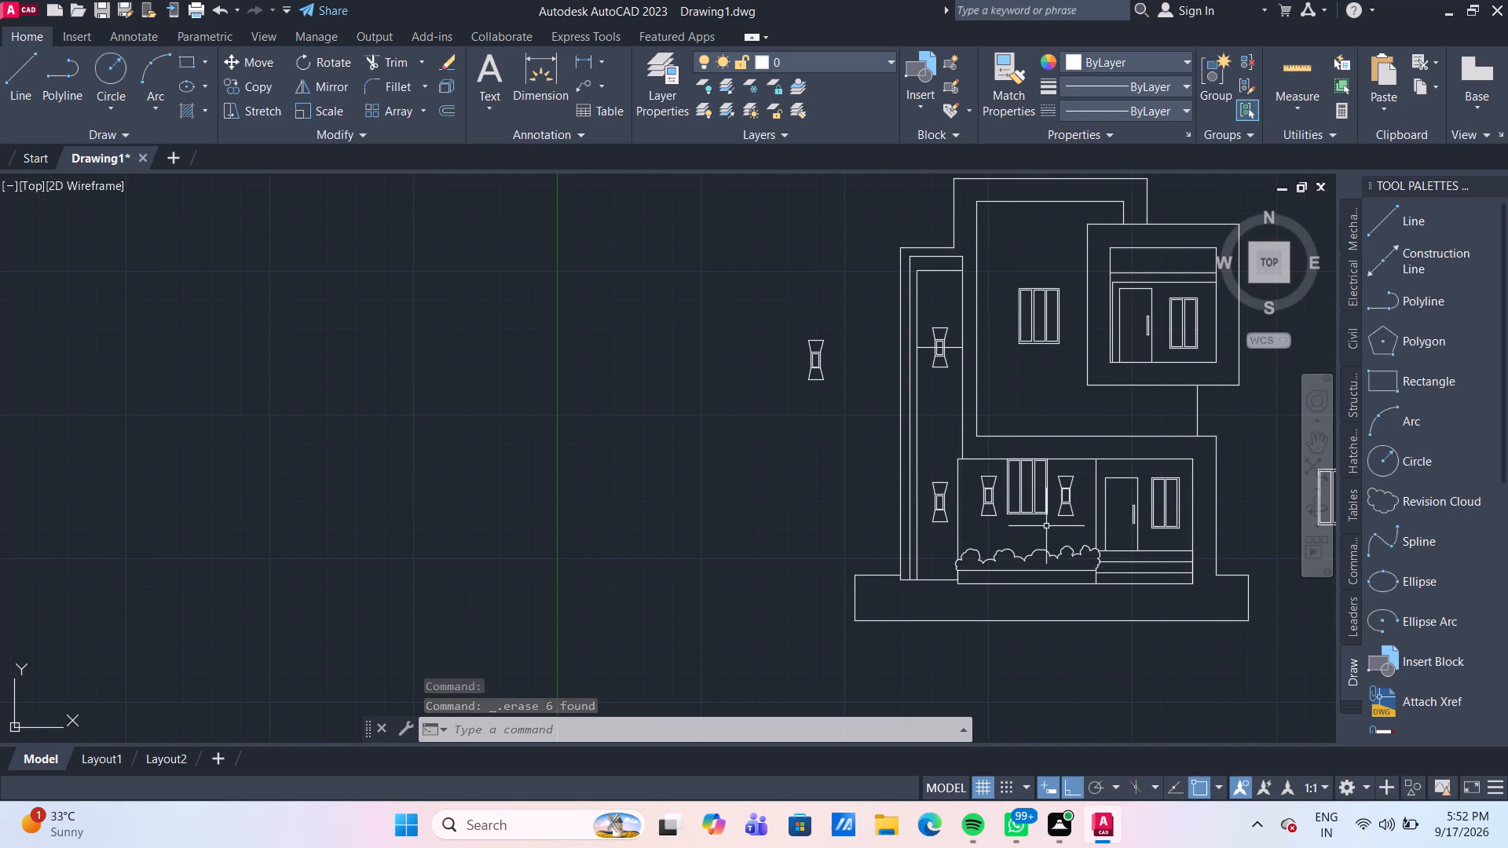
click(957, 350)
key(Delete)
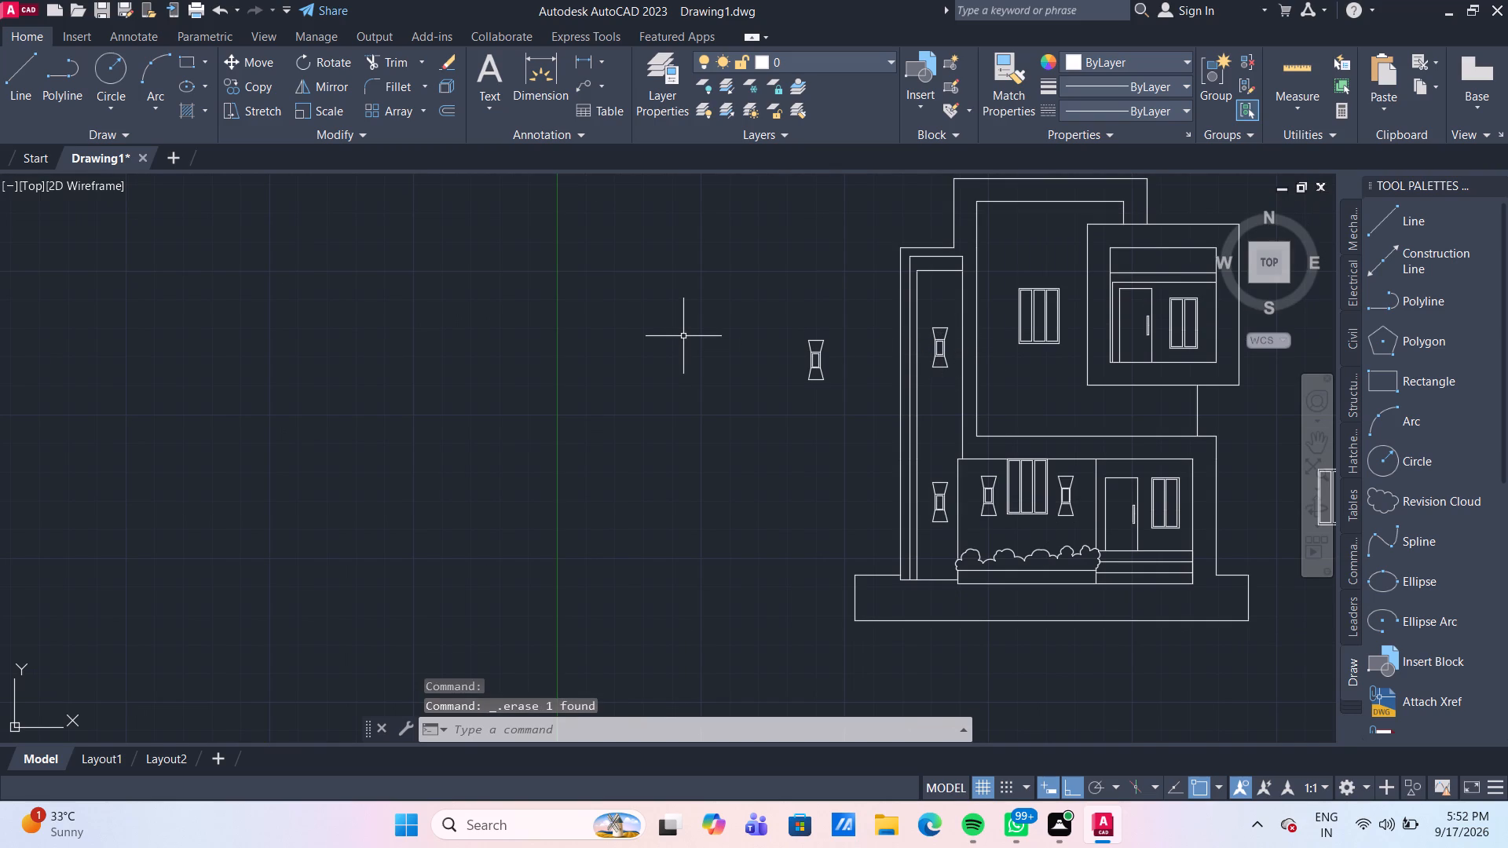
Examine the placed motifs beside the ground-floor window and across the whole elevation.
scroll(1071, 519, up, 1)
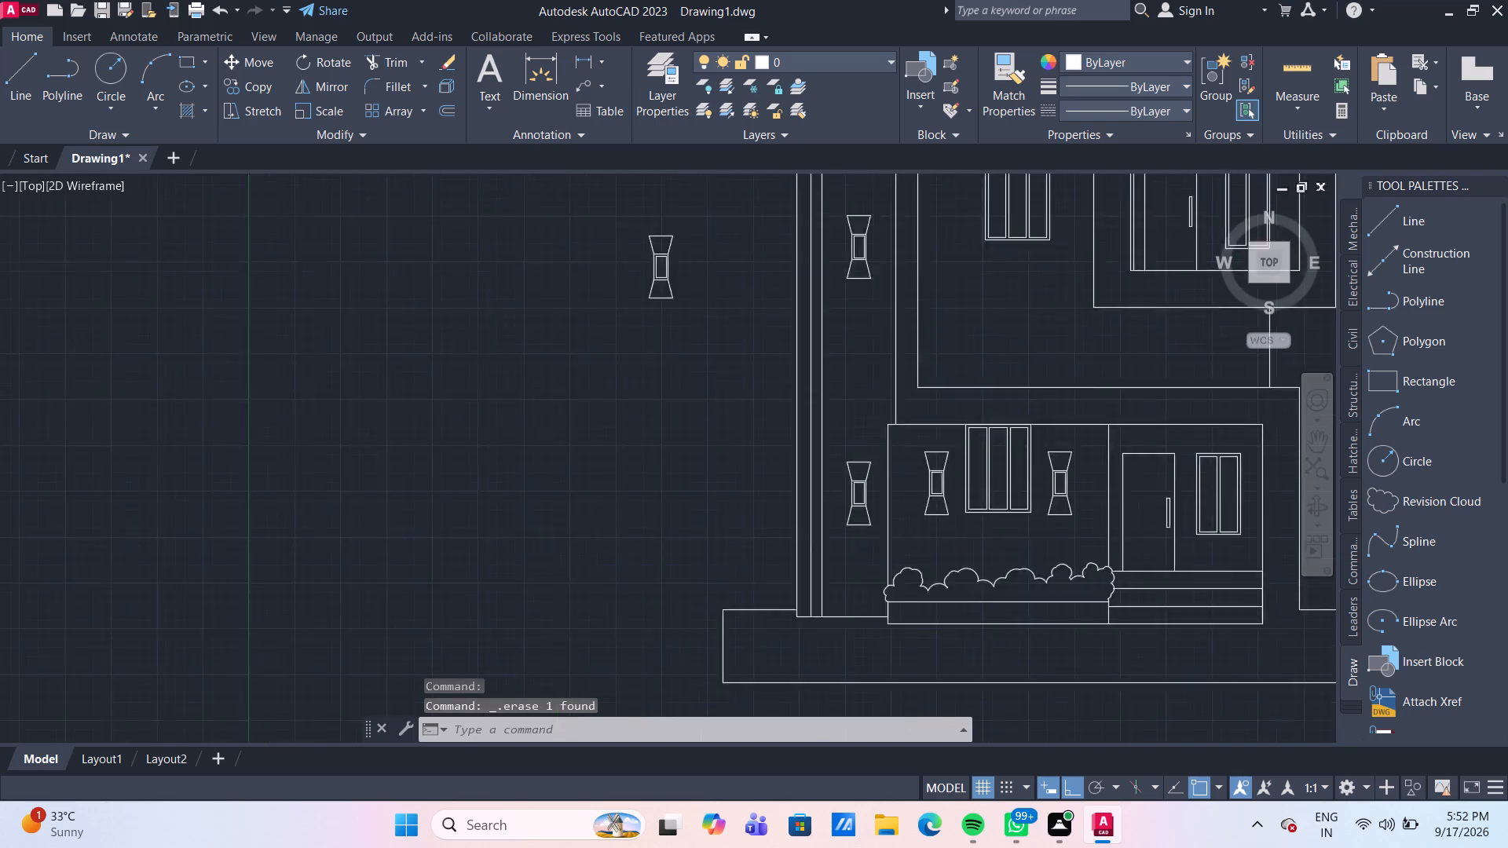
scroll(1071, 519, up, 1)
scroll(1060, 421, up, 2)
middle_drag(1060, 430, 851, 356)
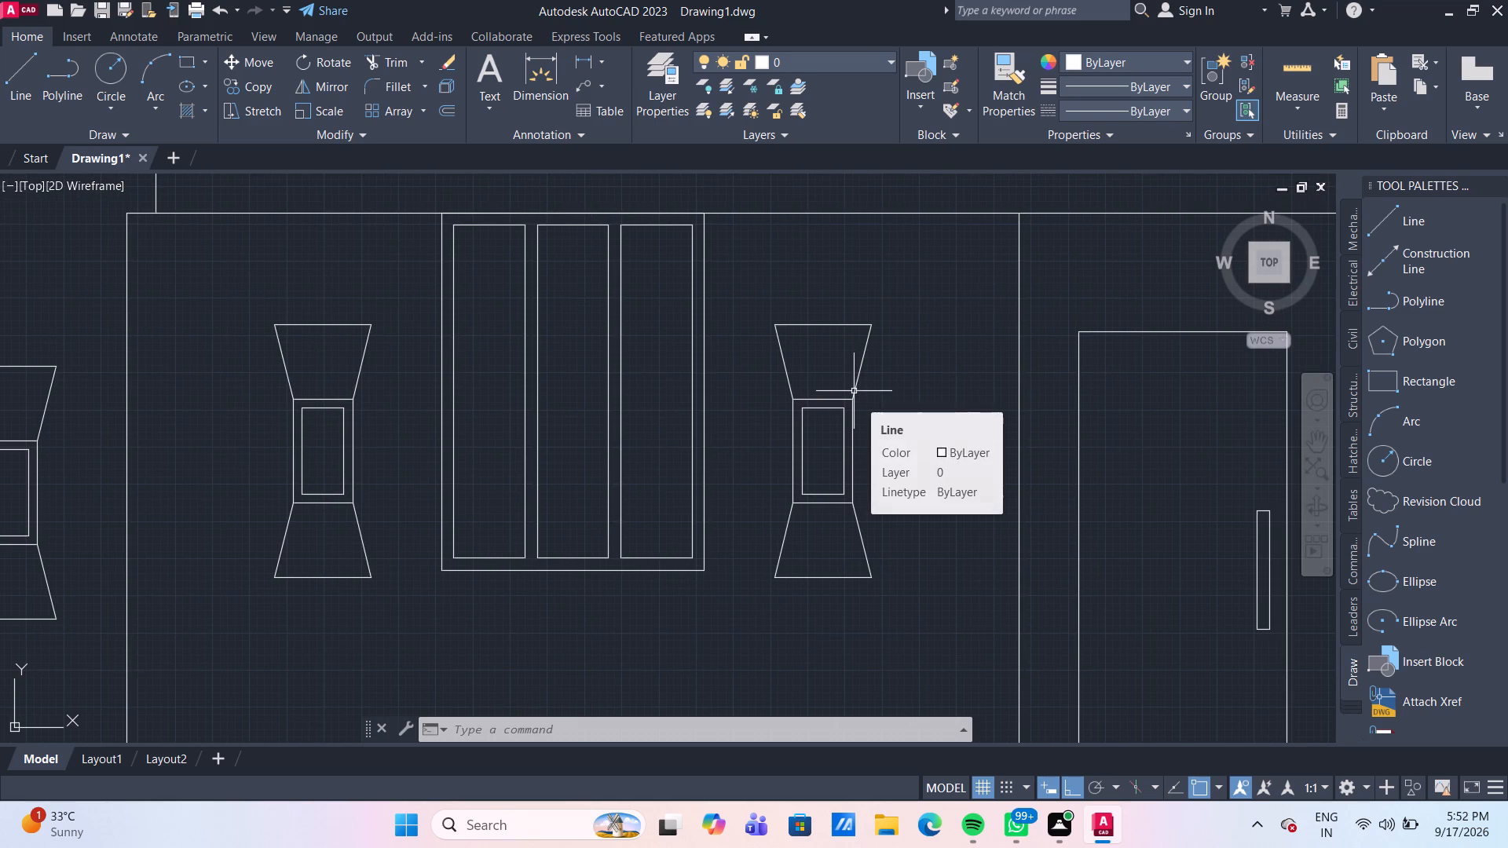
scroll(854, 391, down, 3)
middle_drag(415, 308, 426, 320)
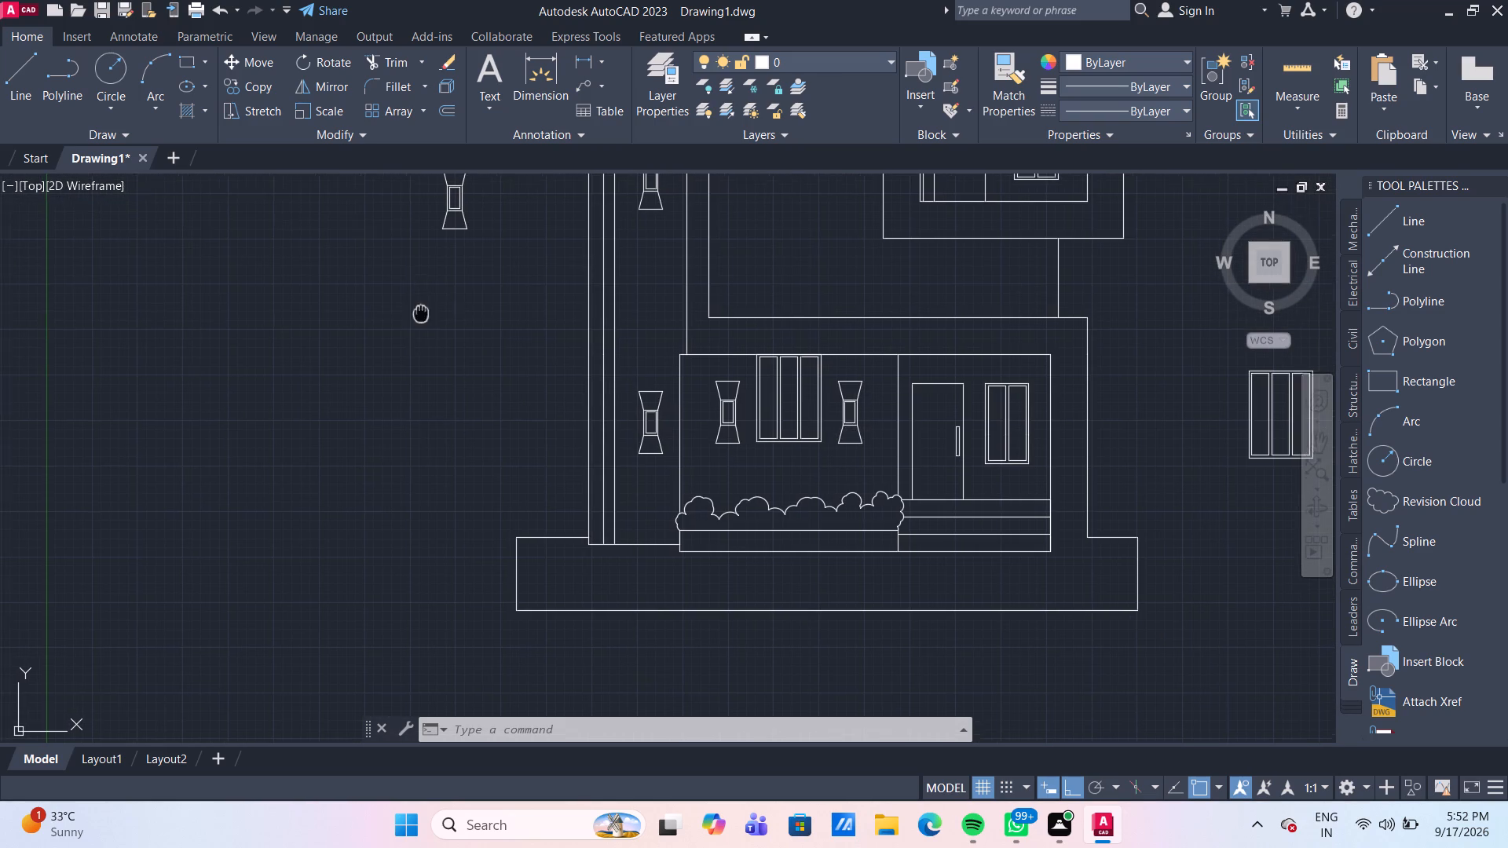
middle_drag(426, 320, 426, 384)
scroll(426, 384, down, 1)
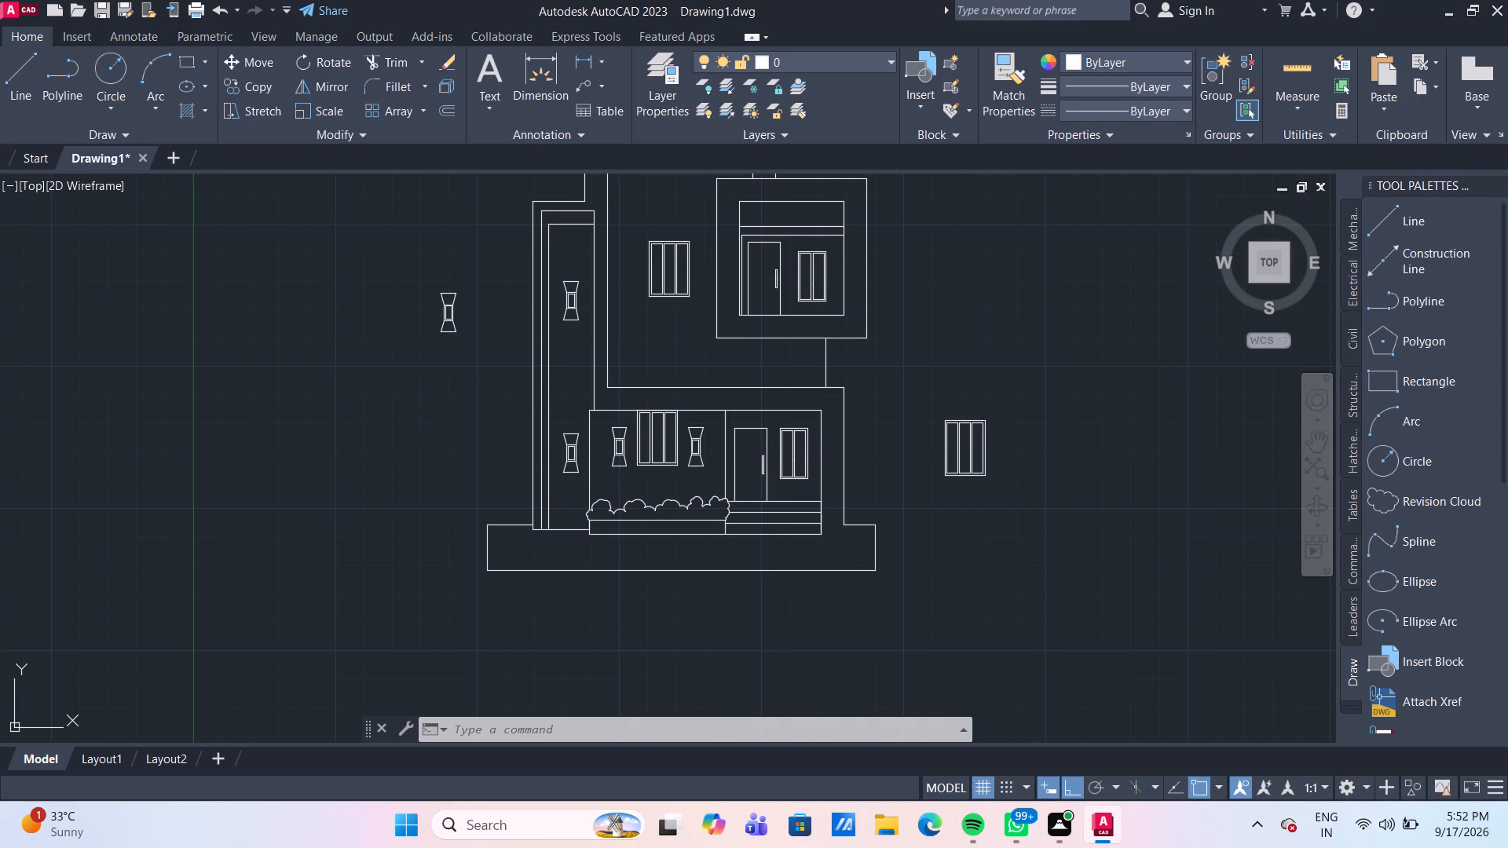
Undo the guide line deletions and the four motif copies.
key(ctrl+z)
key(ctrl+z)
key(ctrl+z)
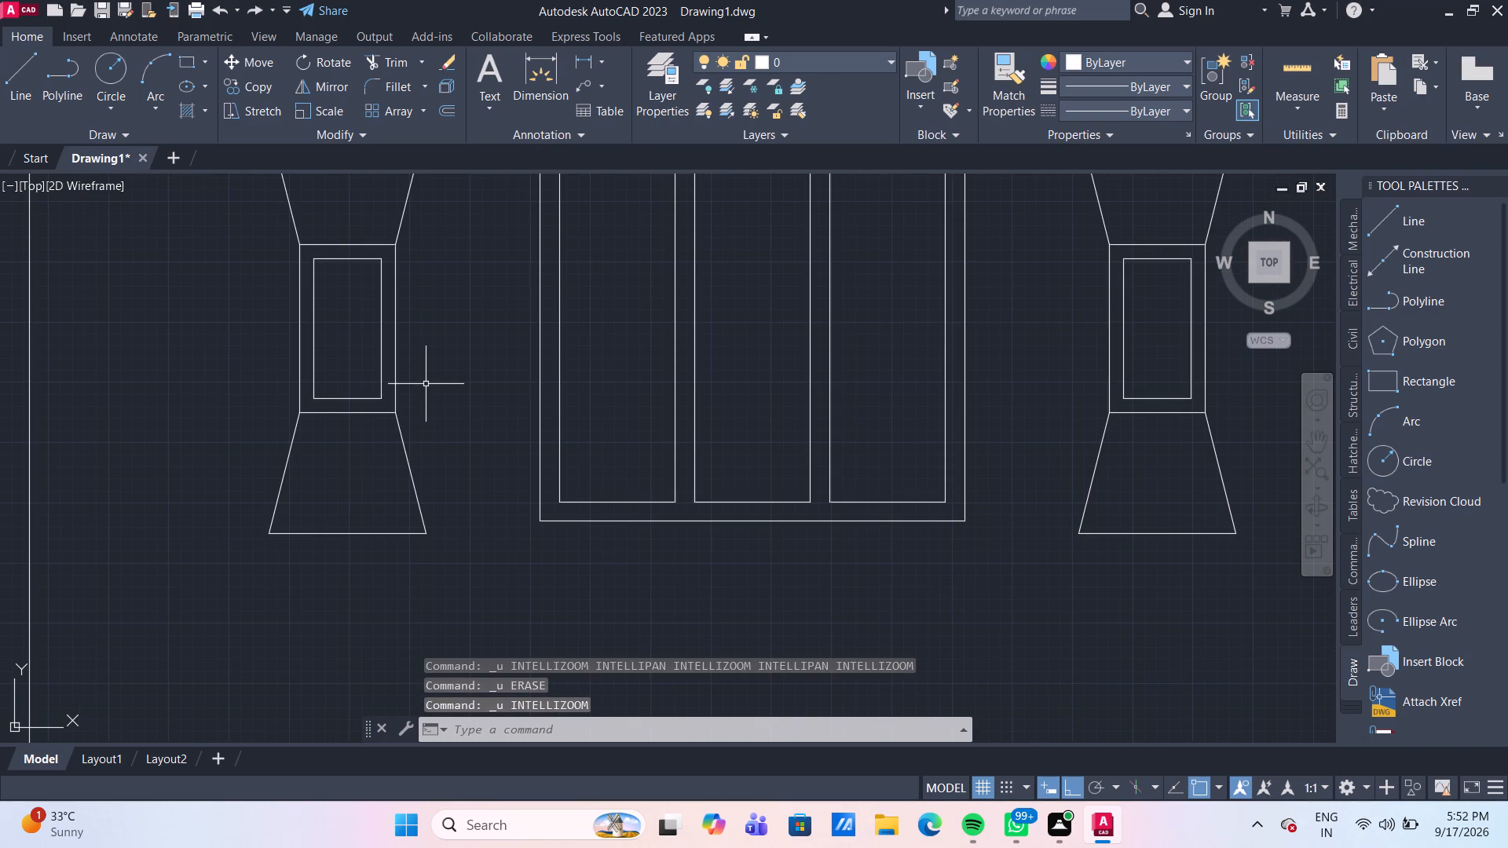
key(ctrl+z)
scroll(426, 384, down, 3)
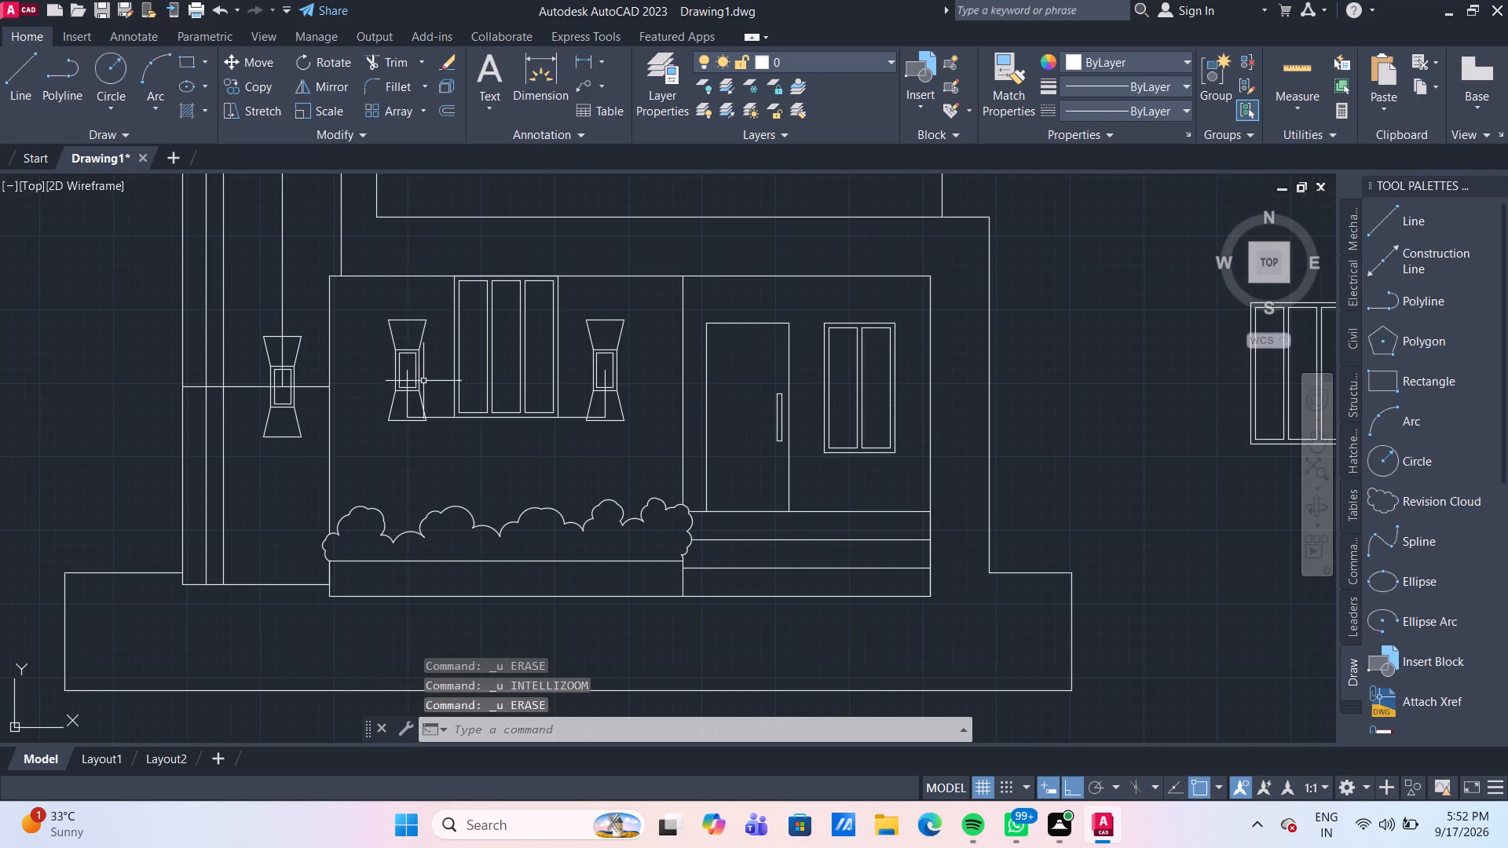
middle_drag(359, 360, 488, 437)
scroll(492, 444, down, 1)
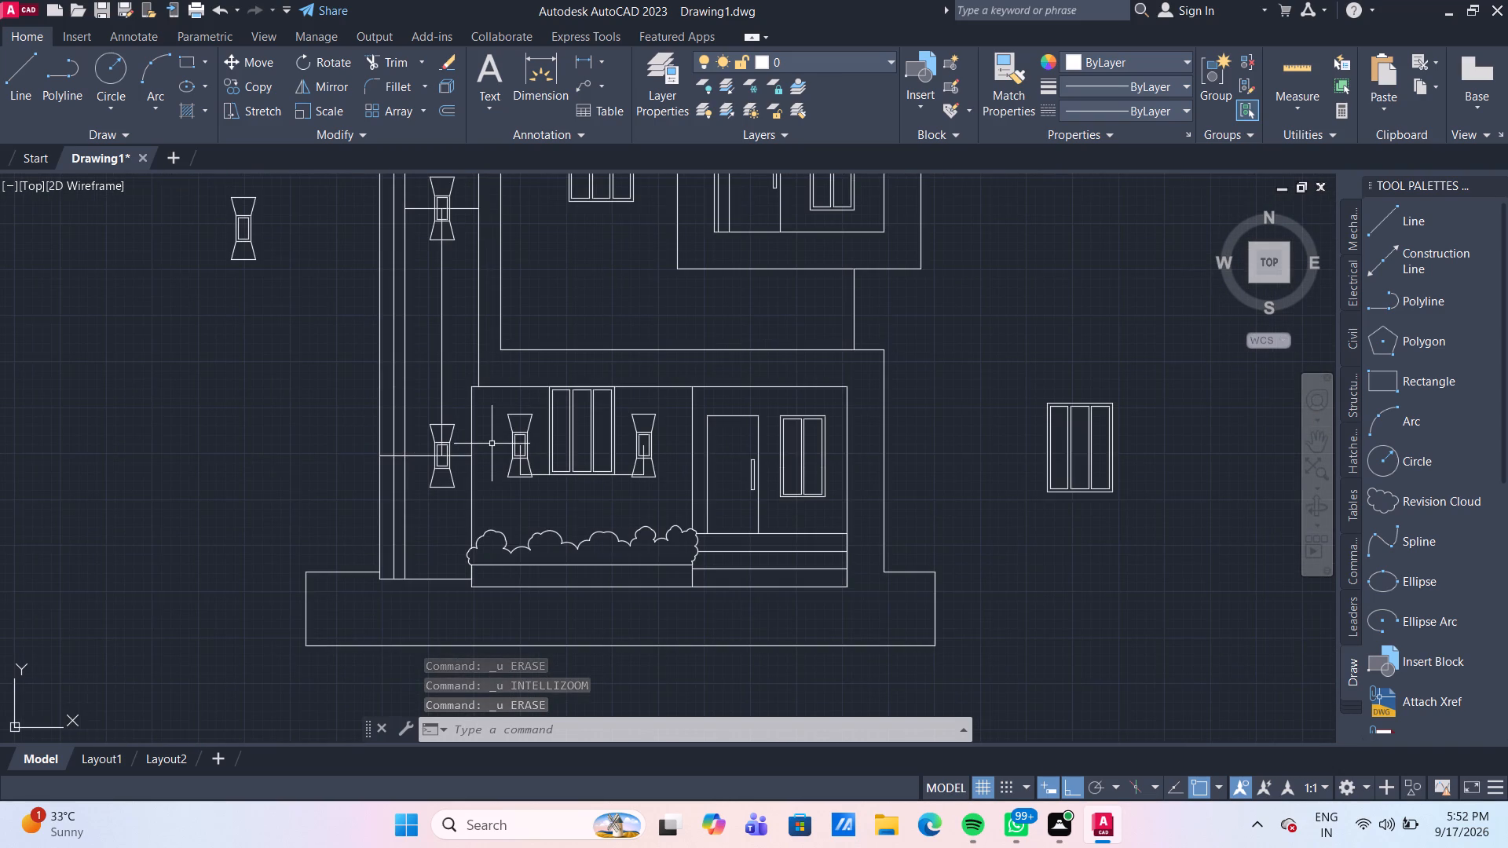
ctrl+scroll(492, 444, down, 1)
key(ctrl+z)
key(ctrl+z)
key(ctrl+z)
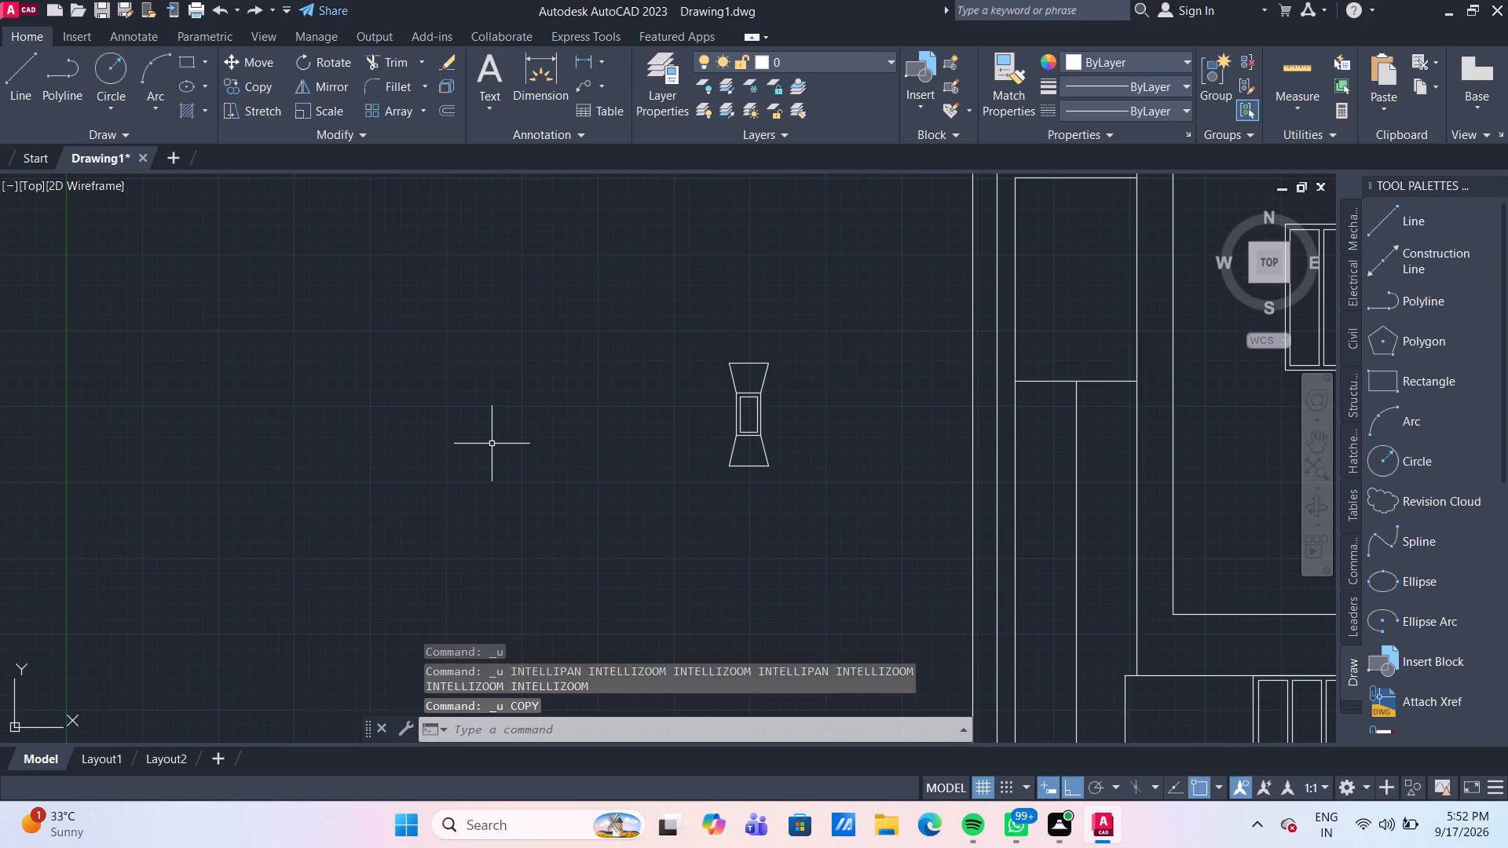
Ungroup the standalone hourglass motif beside the elevation.
scroll(511, 444, down, 2)
scroll(649, 456, up, 1)
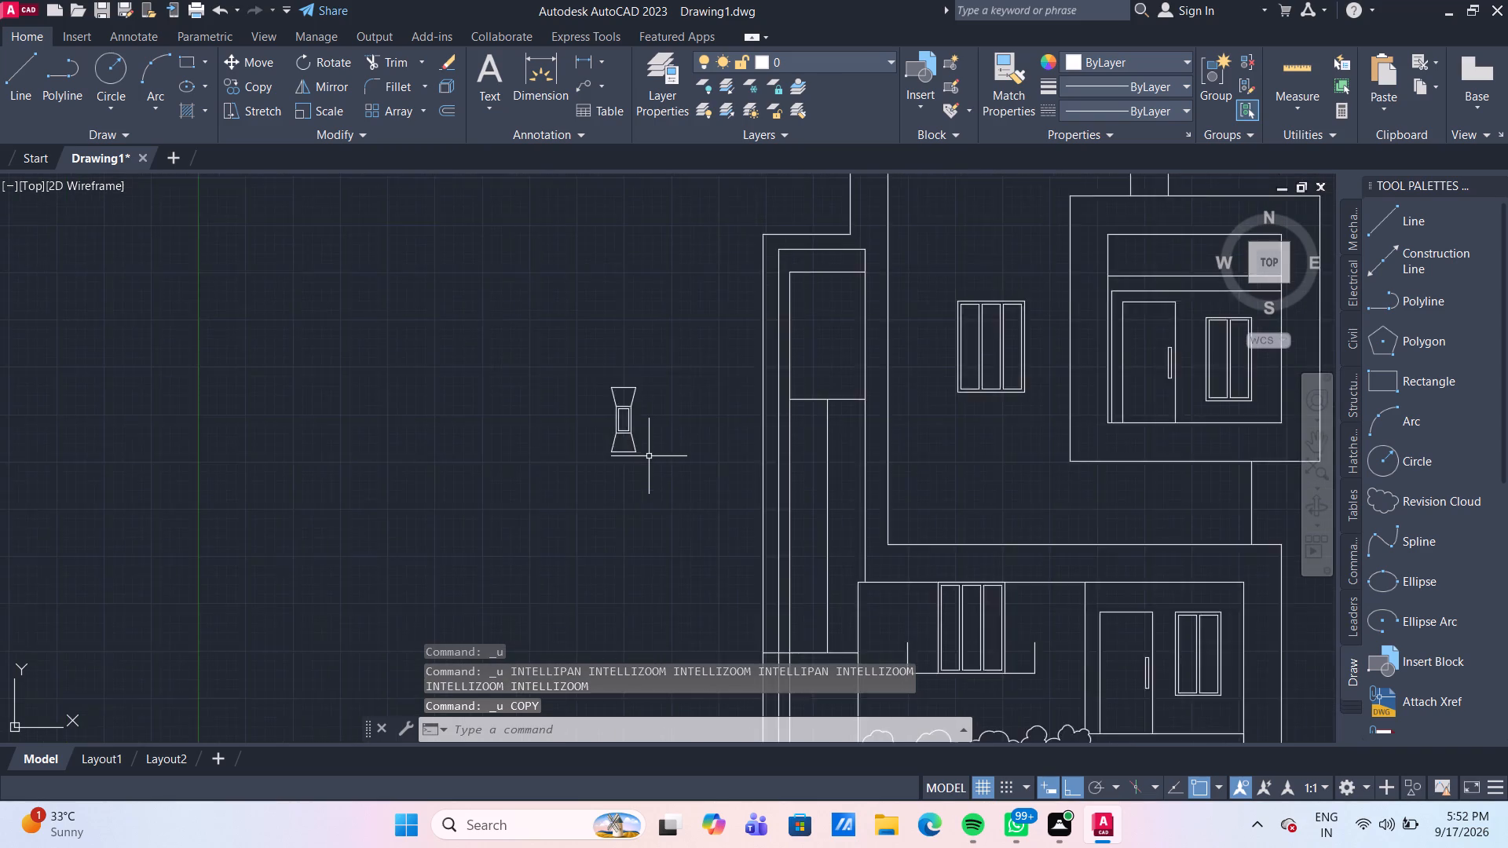
scroll(649, 456, up, 3)
middle_drag(650, 454, 659, 521)
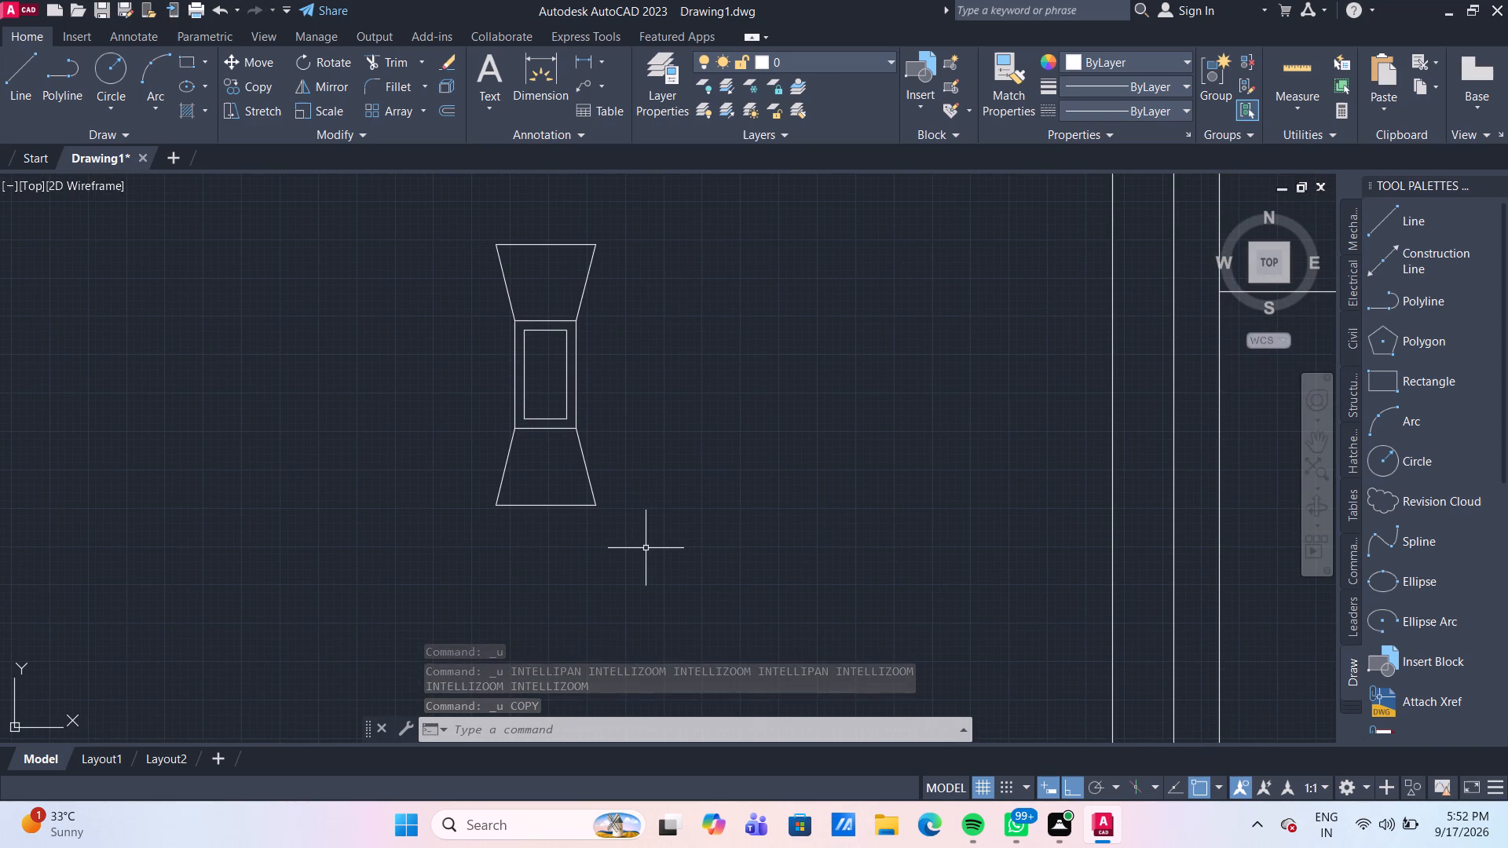
click(575, 373)
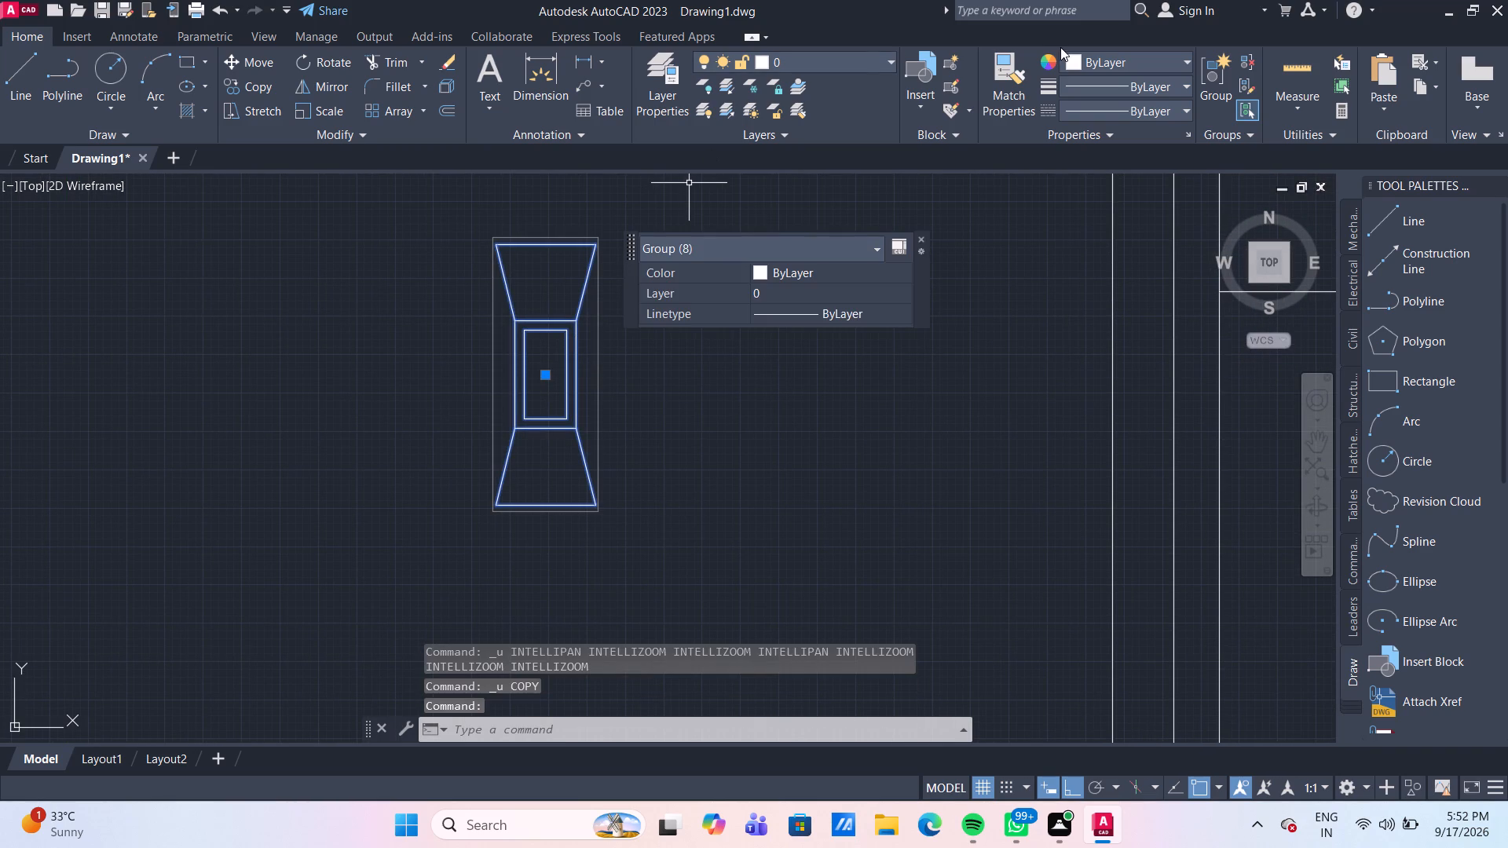
click(1244, 60)
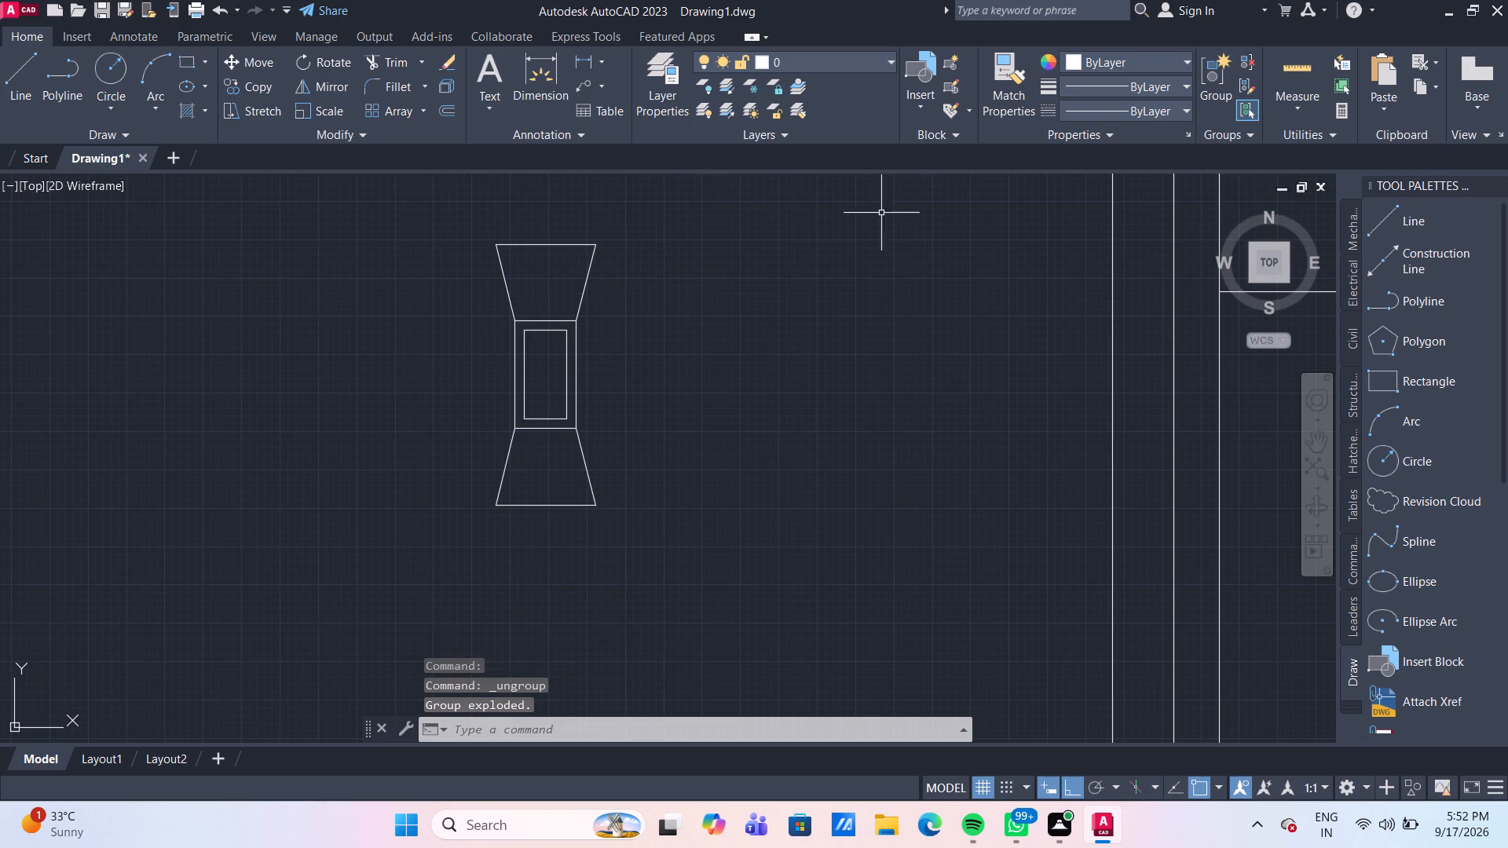
Offset the standalone motif's top and bottom edges inward by 25.
key(o)
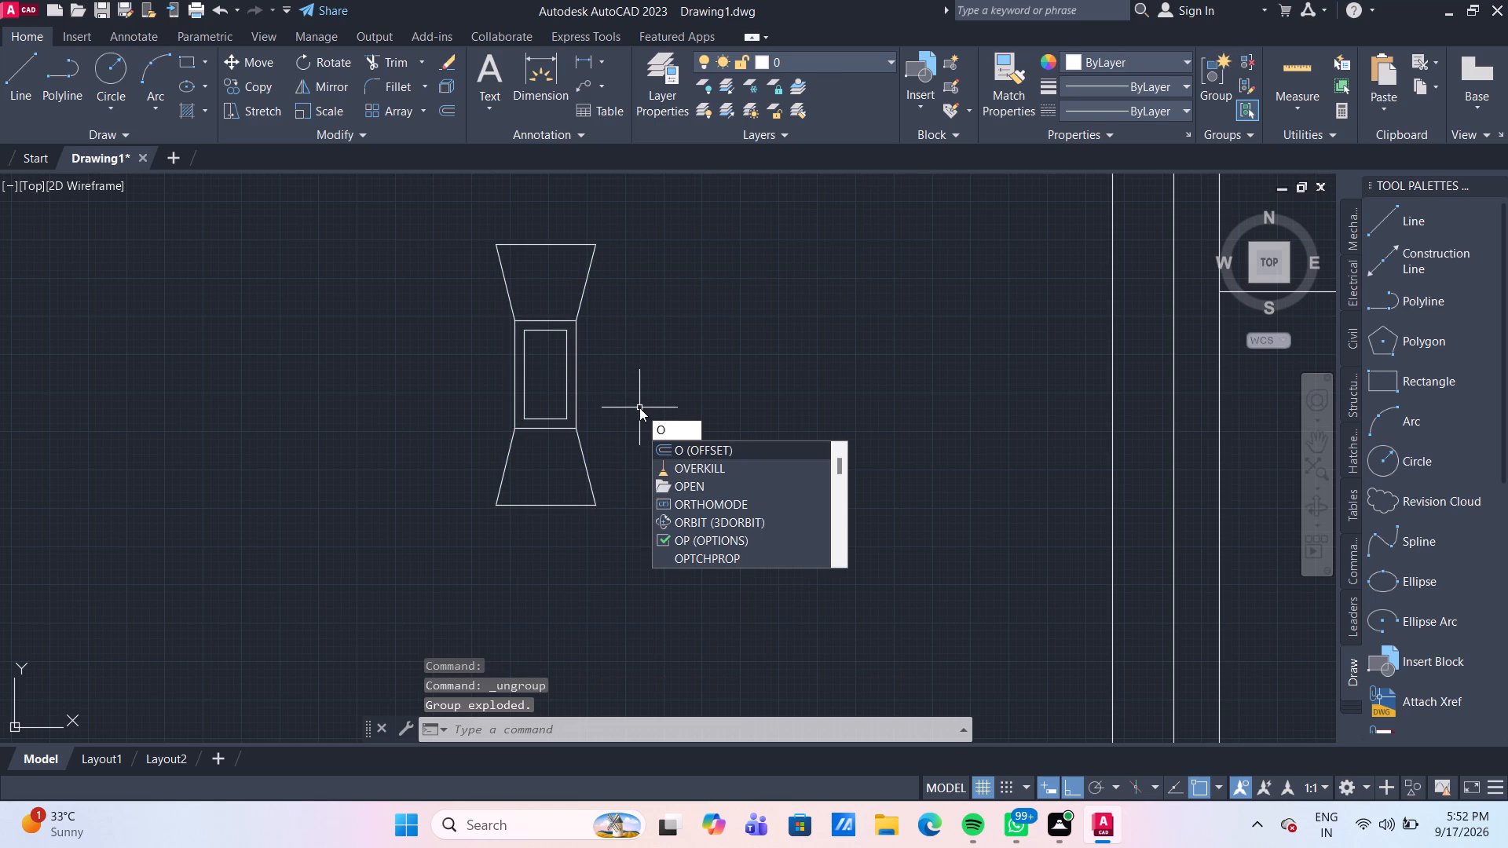
key(Return)
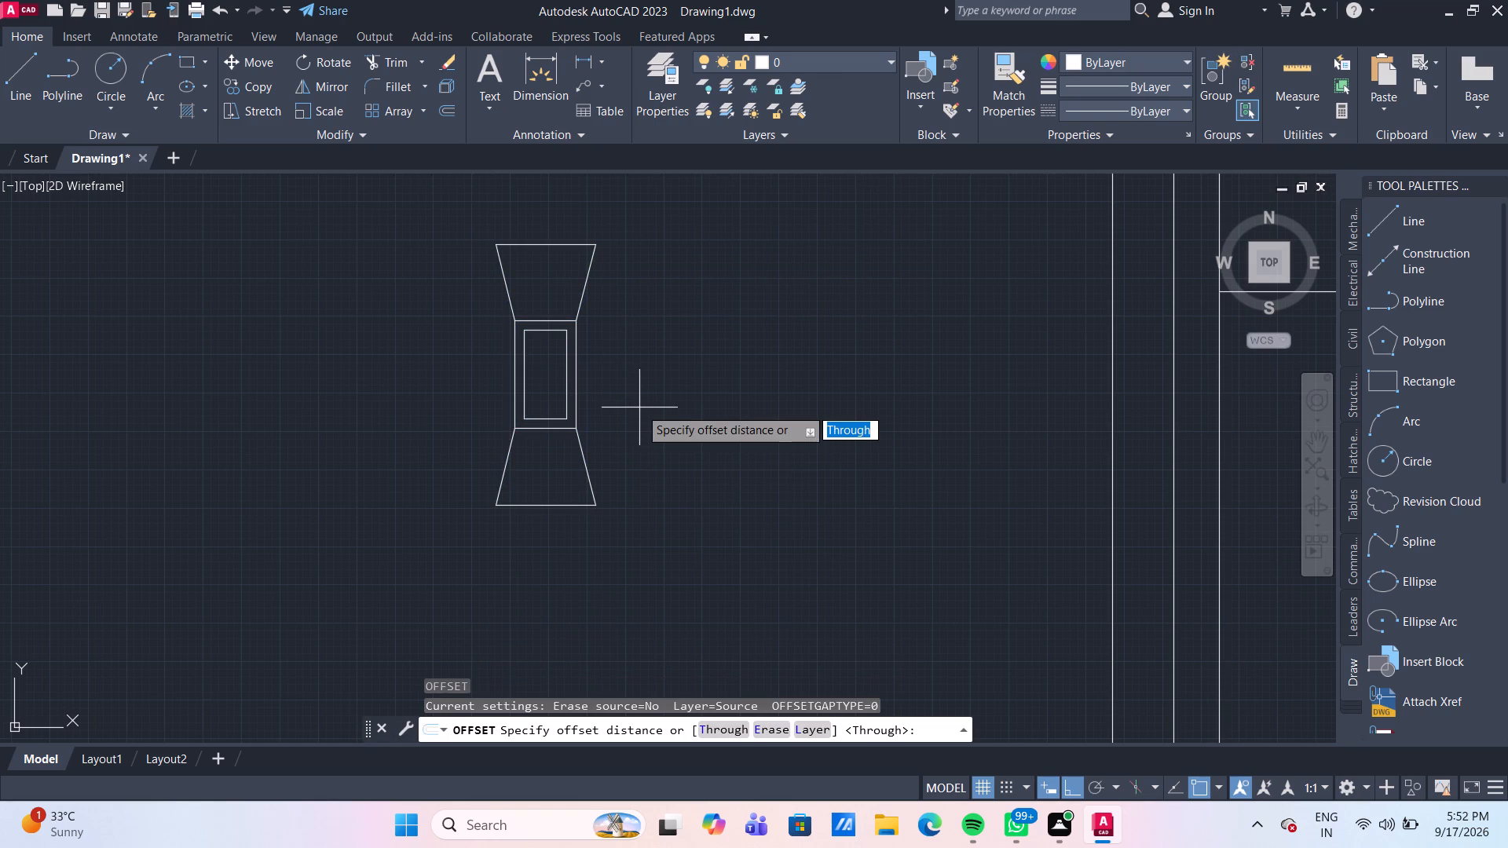
key(Return)
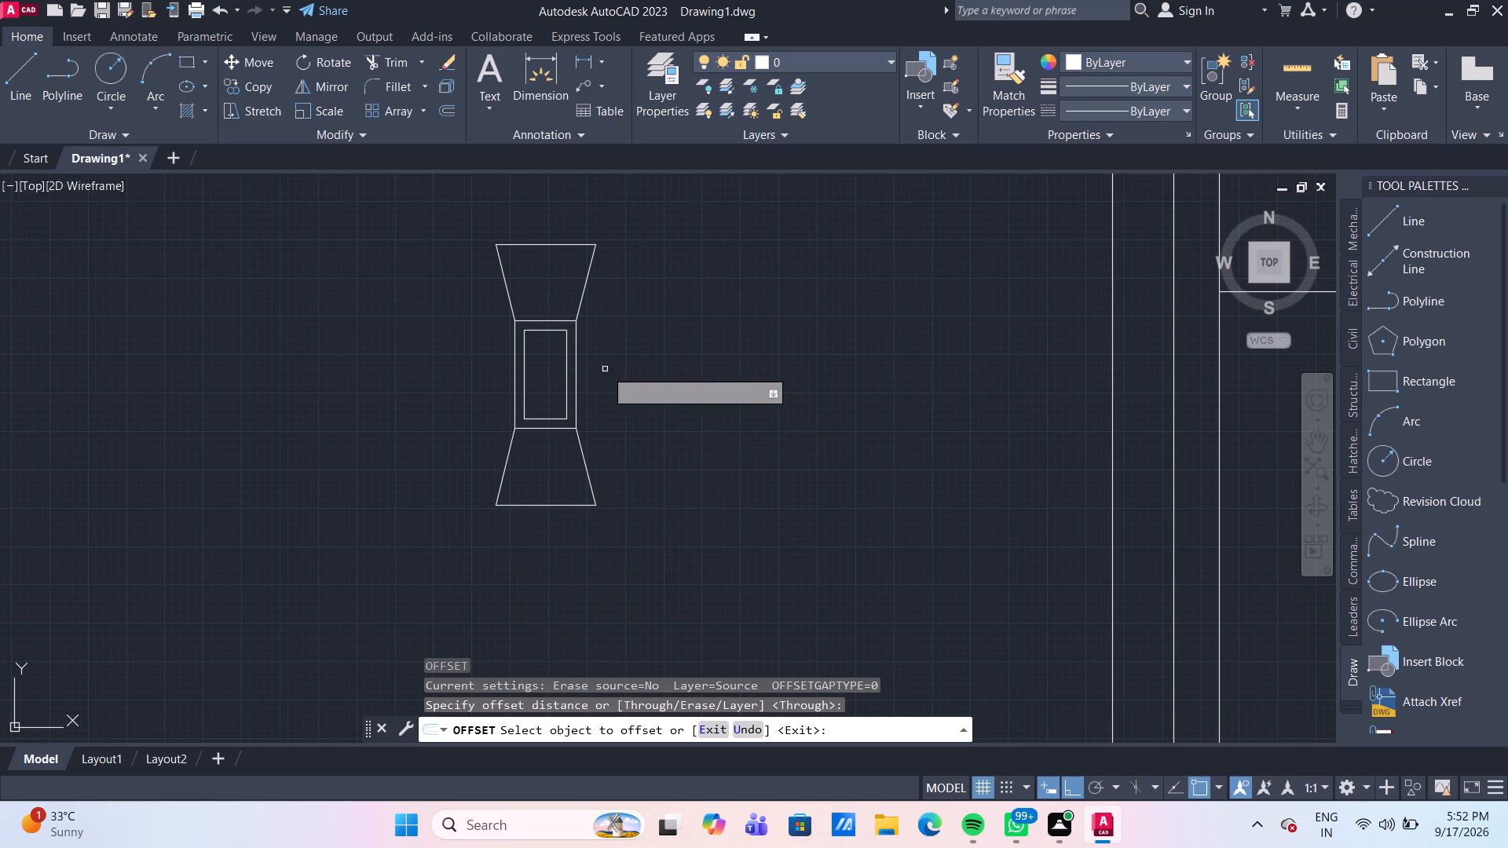
click(566, 245)
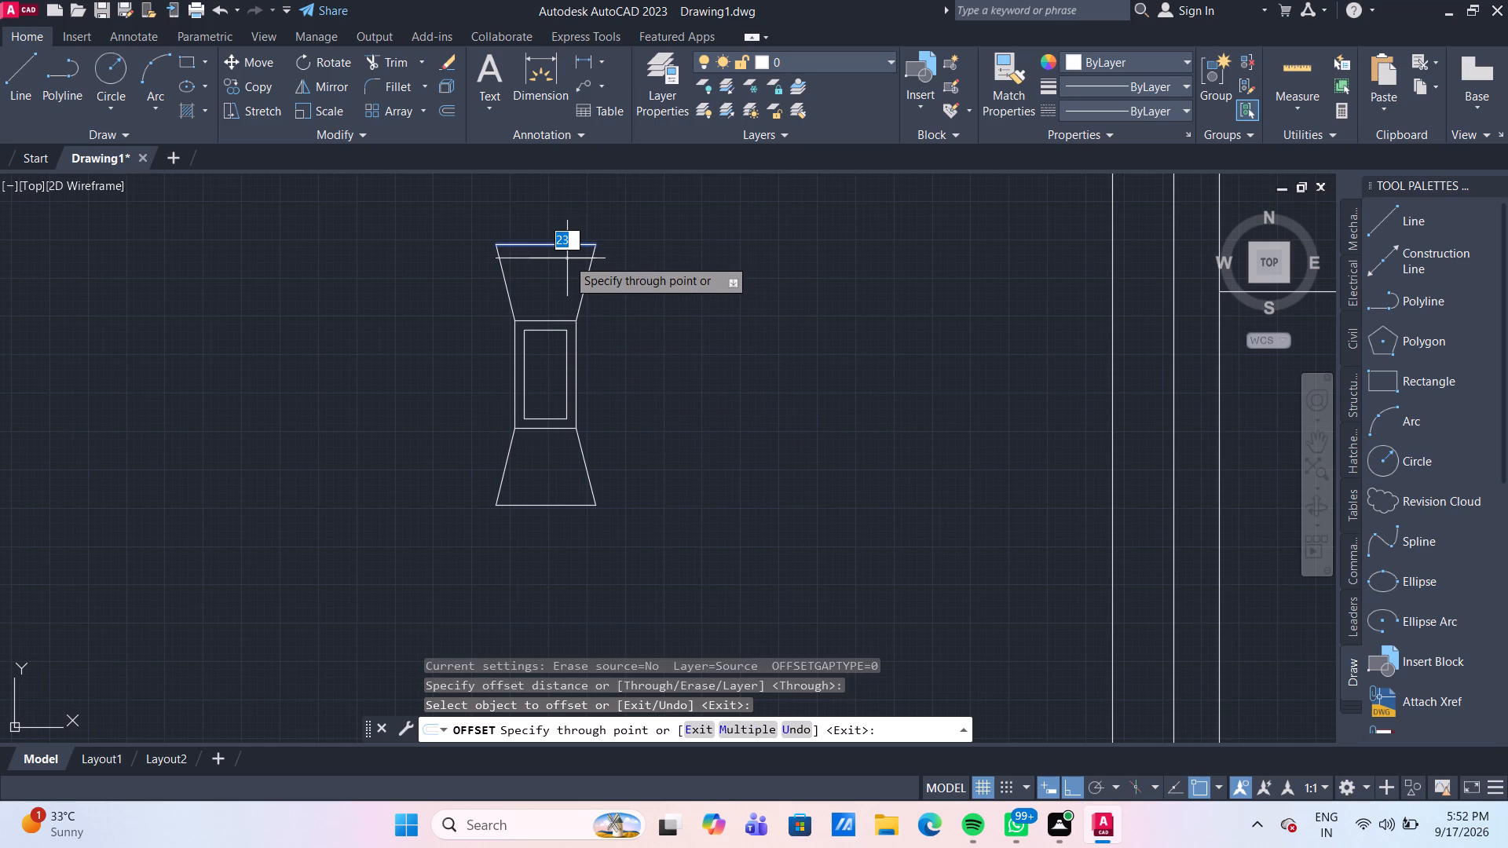
text(25)
key(Return)
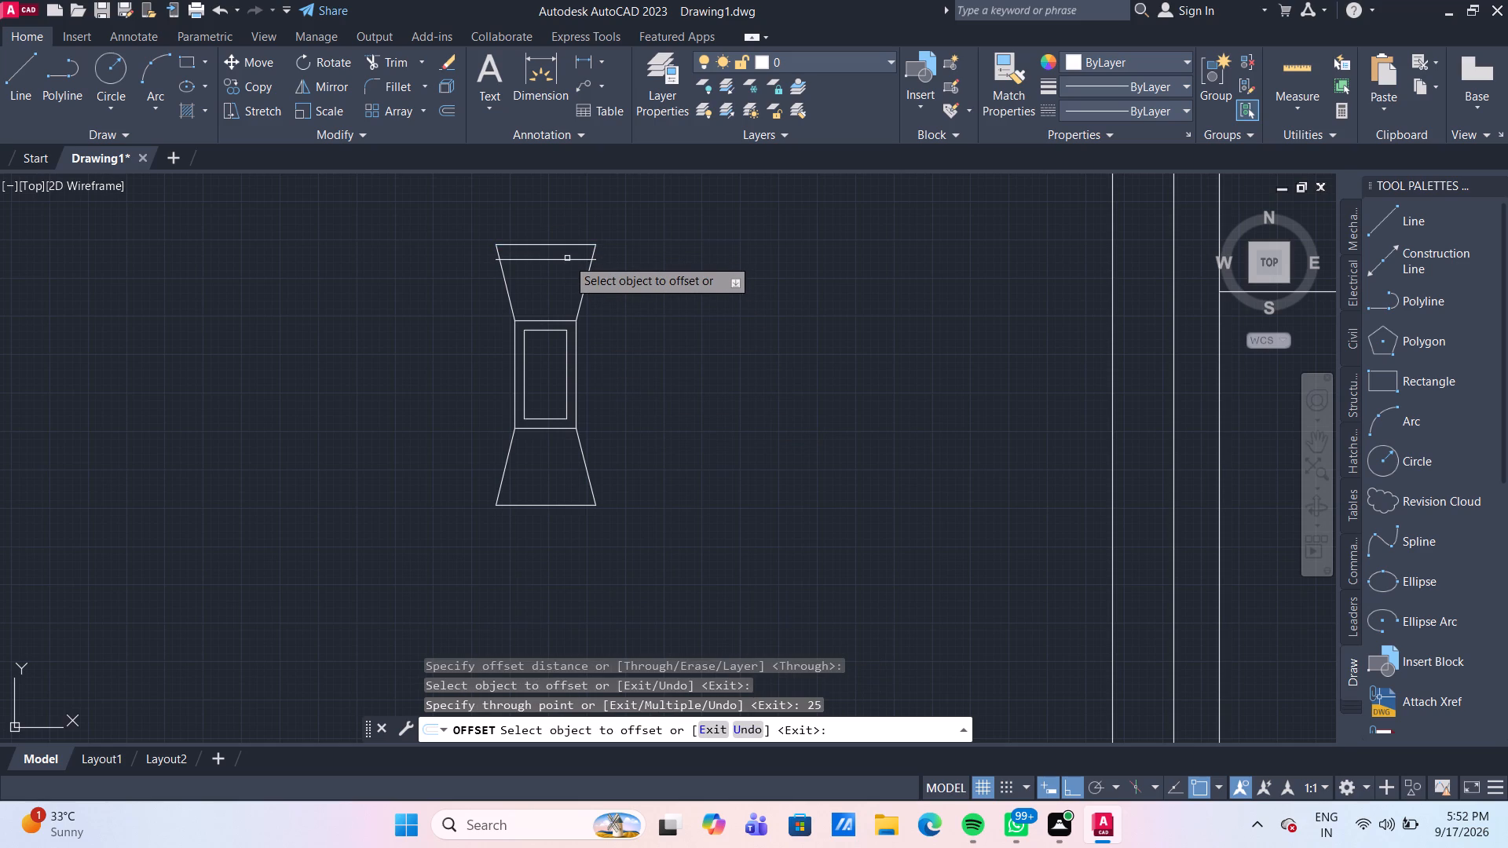
drag(545, 505, 549, 493)
text(25)
key(Return)
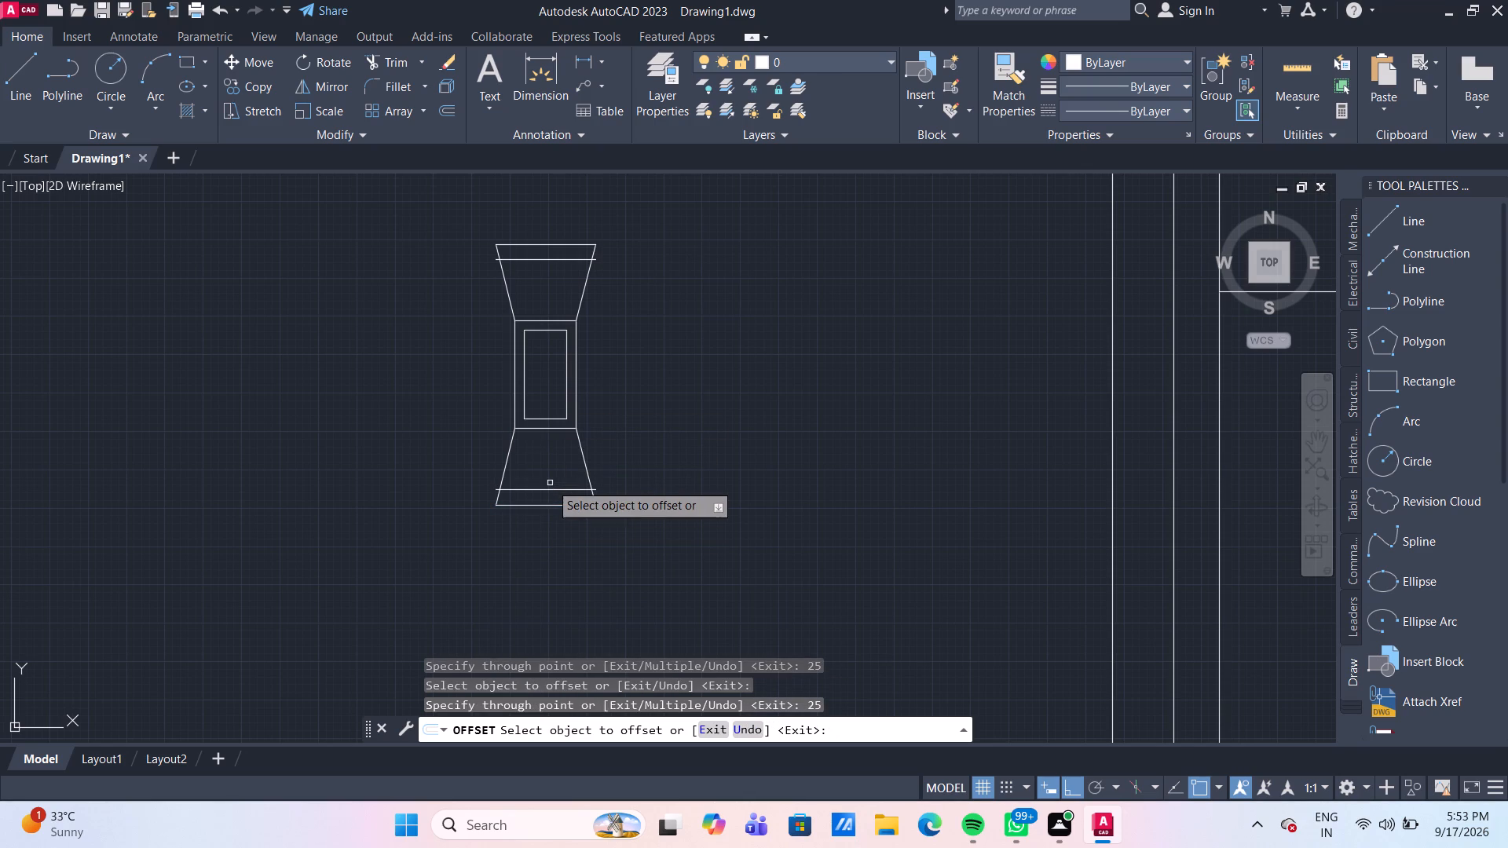
key(Escape)
Trim the slanted sides beyond the two offset lines and the offset lines' overhanging ends, shortening both flared ends of the motif.
text(TR)
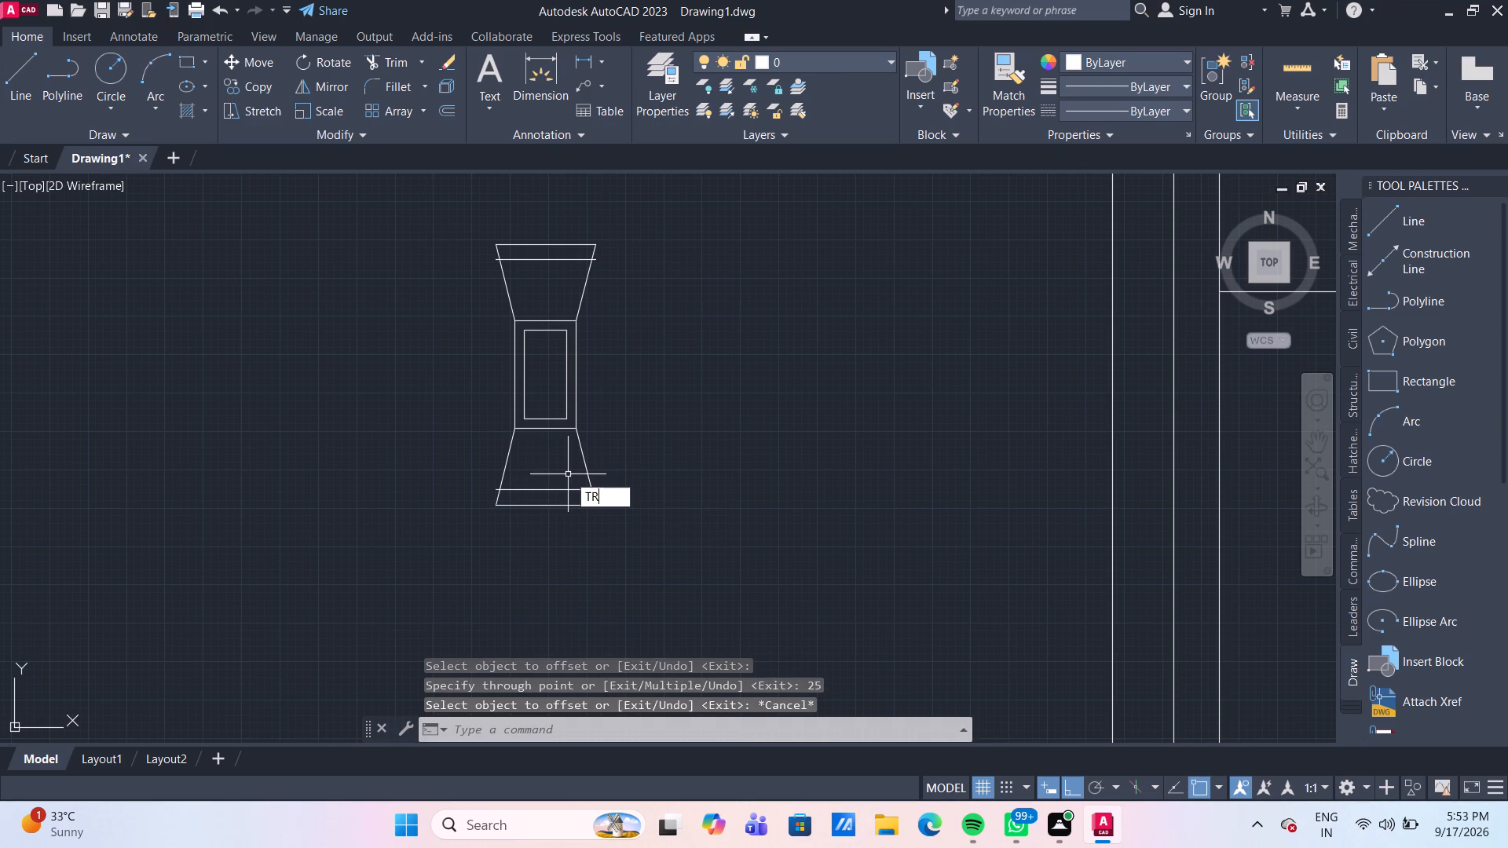
key(Return)
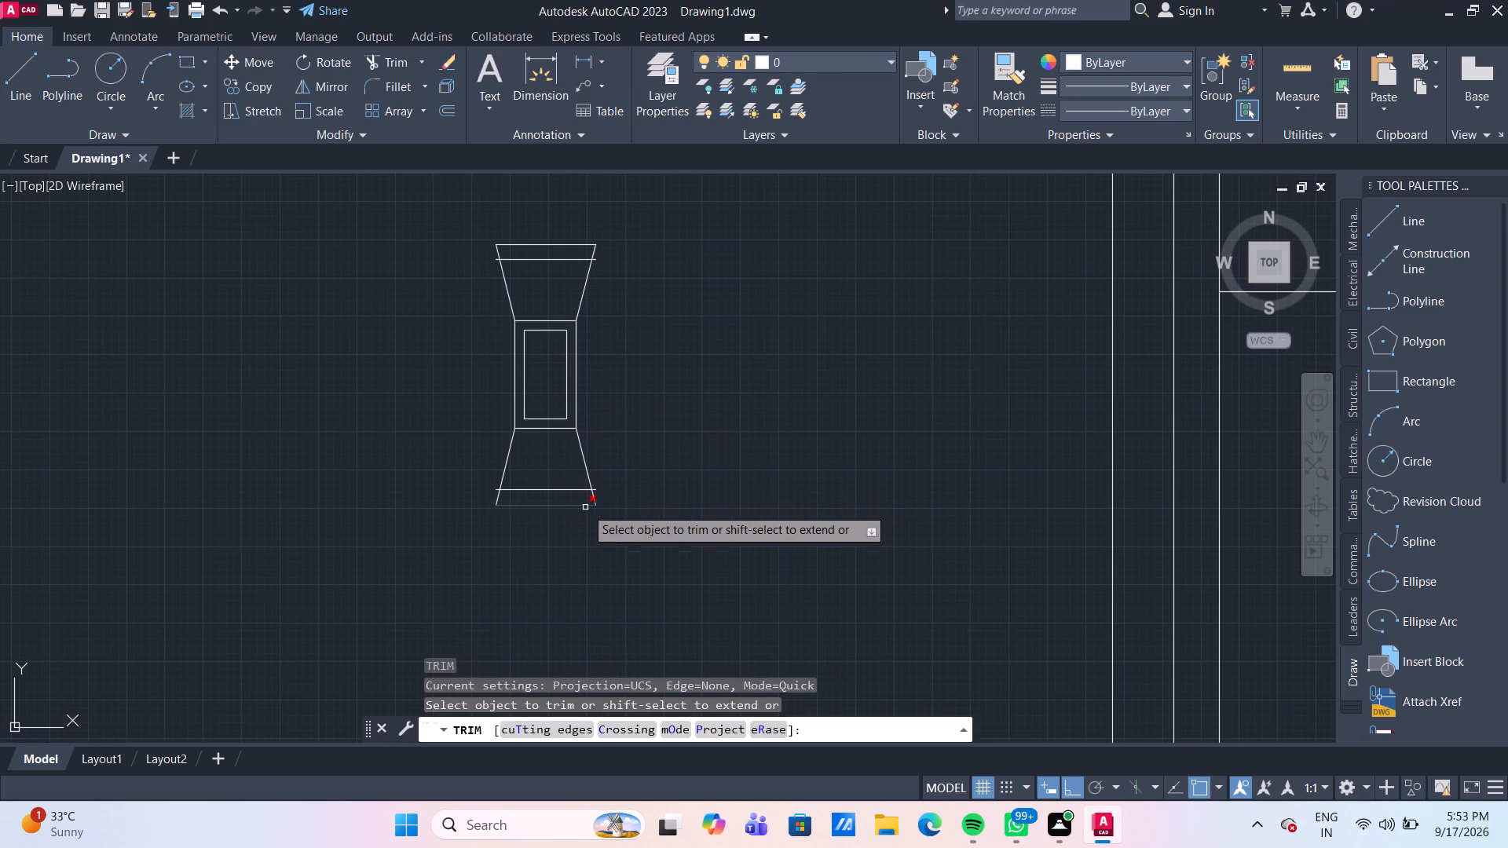
click(594, 495)
click(595, 491)
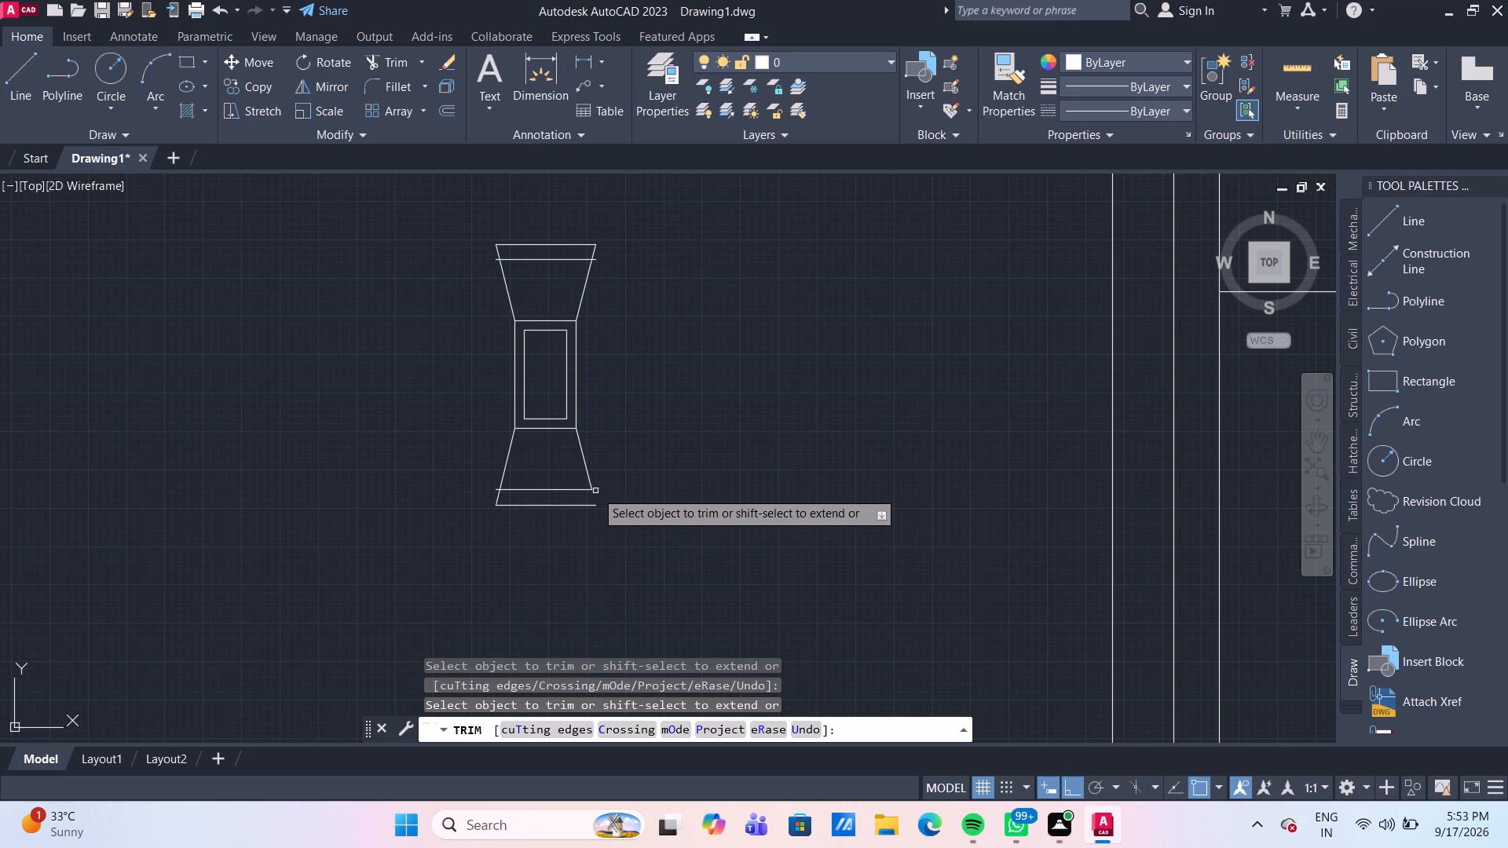
click(500, 496)
drag(496, 488, 492, 478)
scroll(590, 256, up, 1)
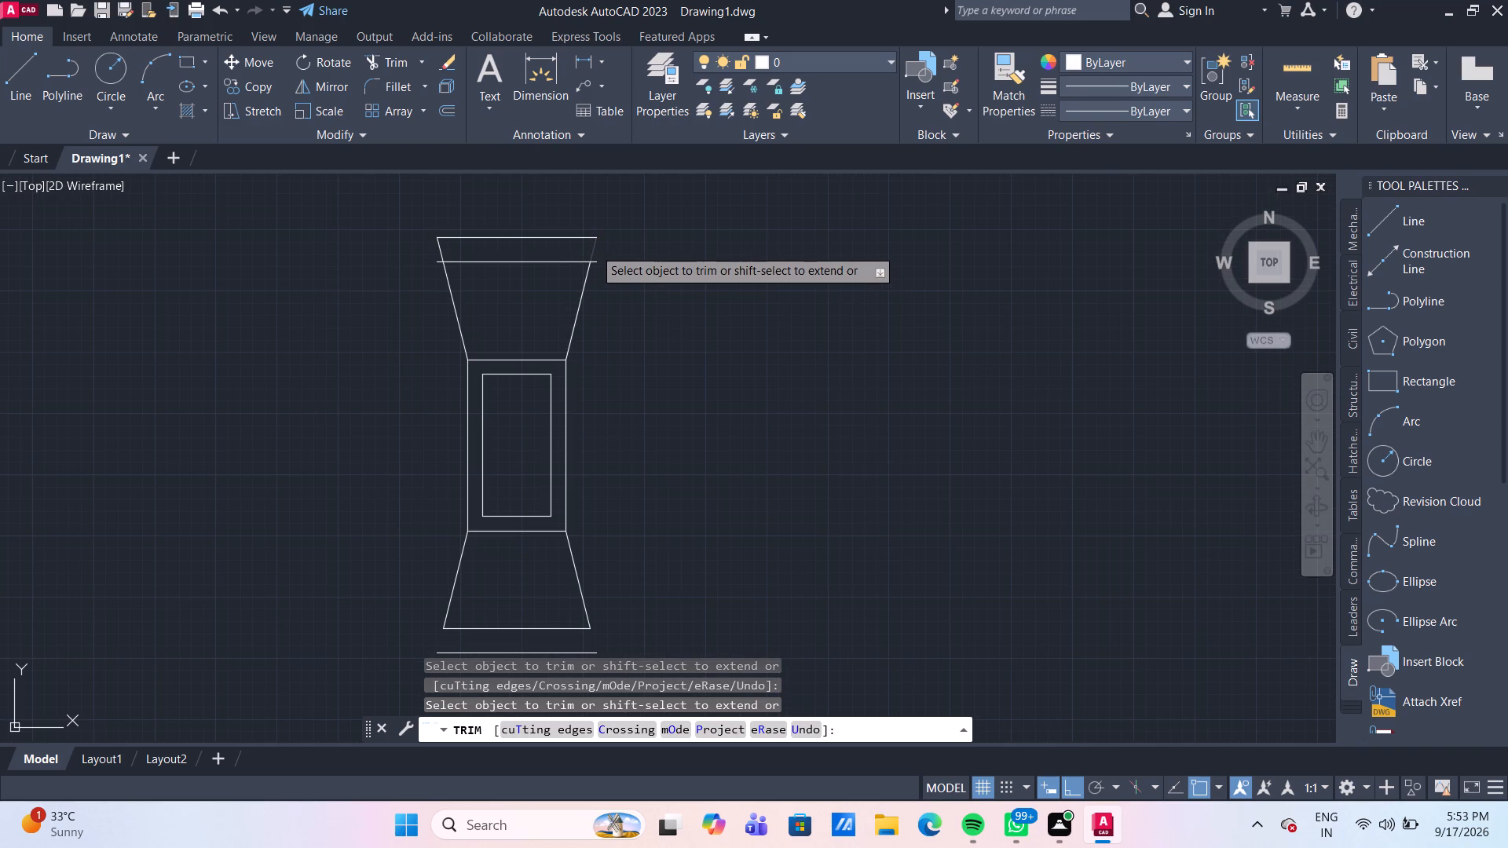
click(594, 248)
click(598, 263)
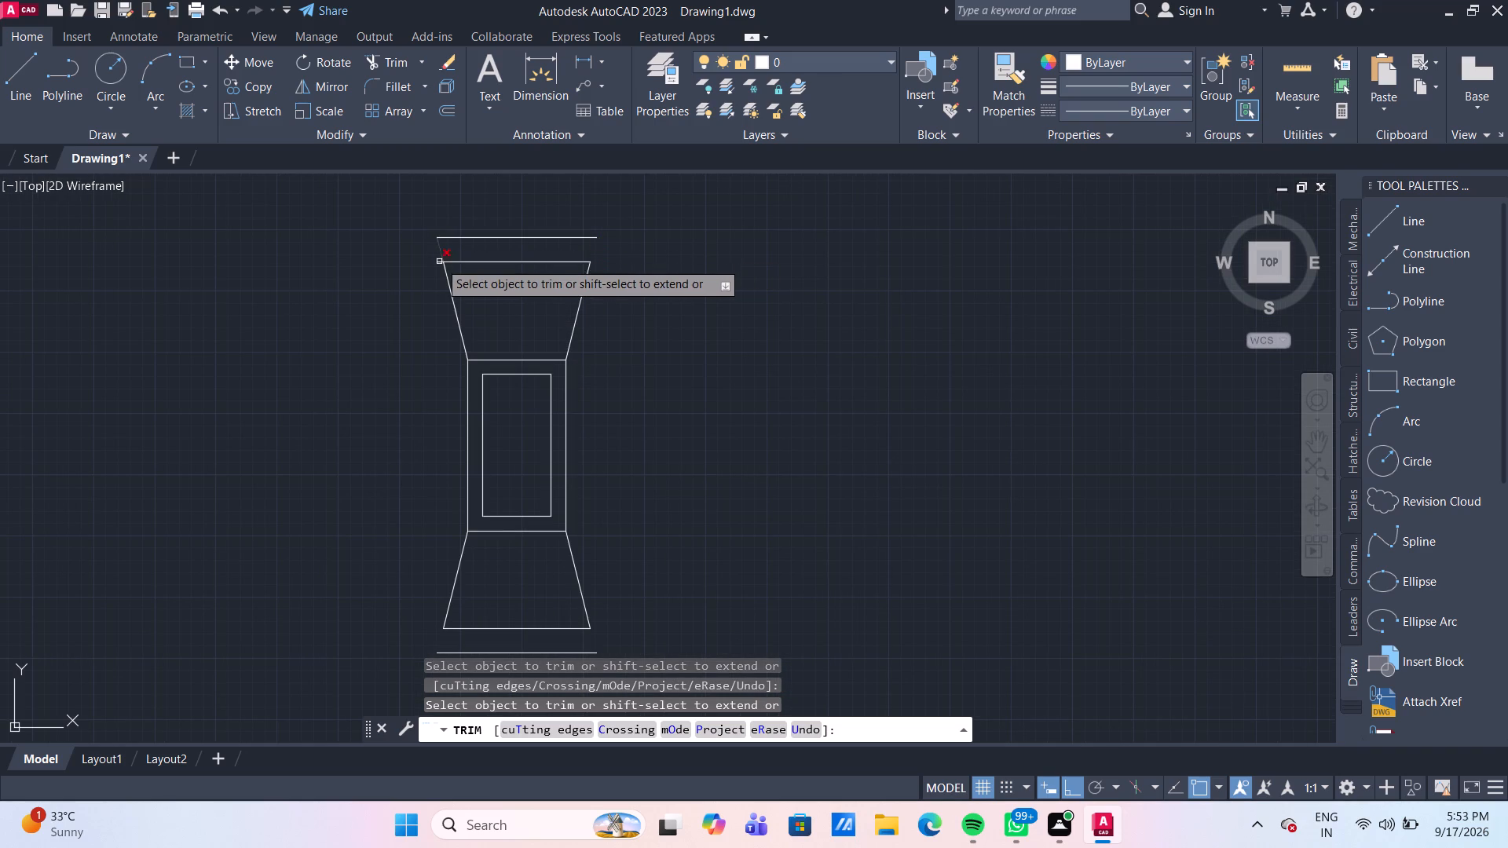
click(441, 249)
click(434, 261)
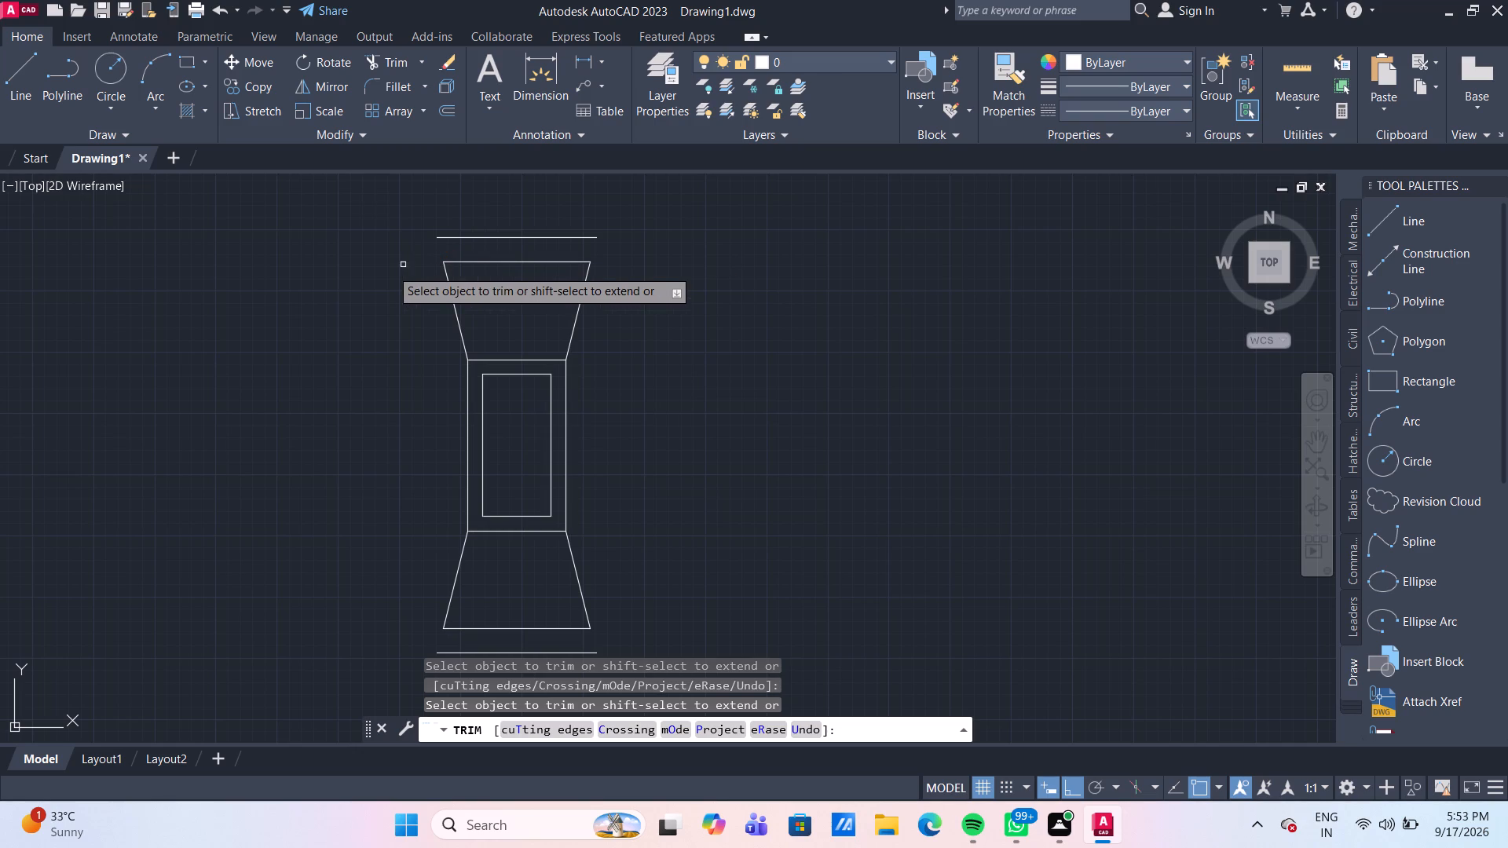
key(Escape)
Group the shortened hourglass motif, leaving out the detached former top and bottom edge lines.
drag(404, 250, 415, 261)
middle_drag(648, 513, 601, 437)
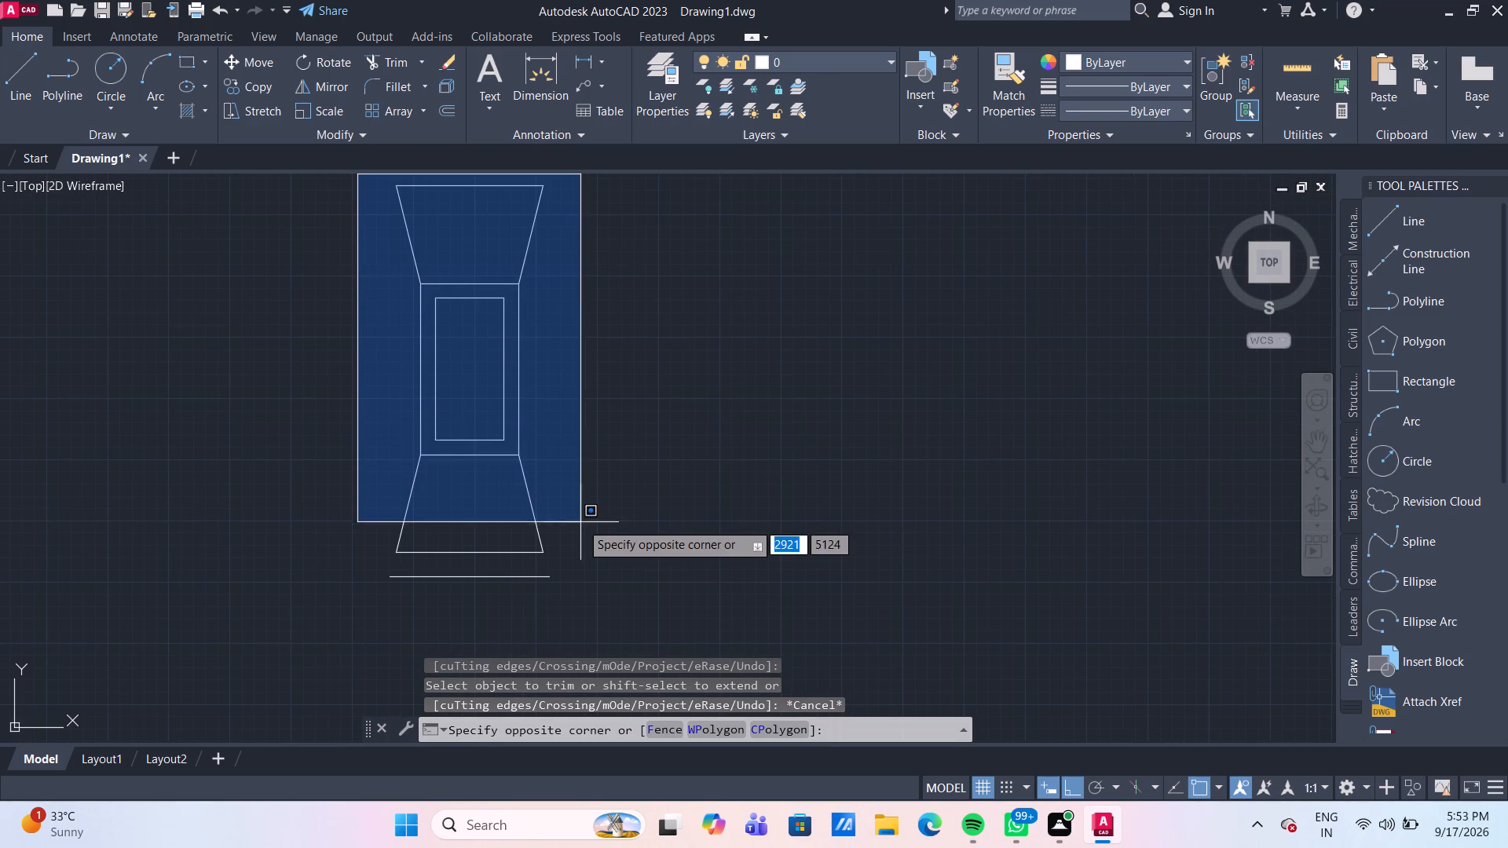
click(580, 559)
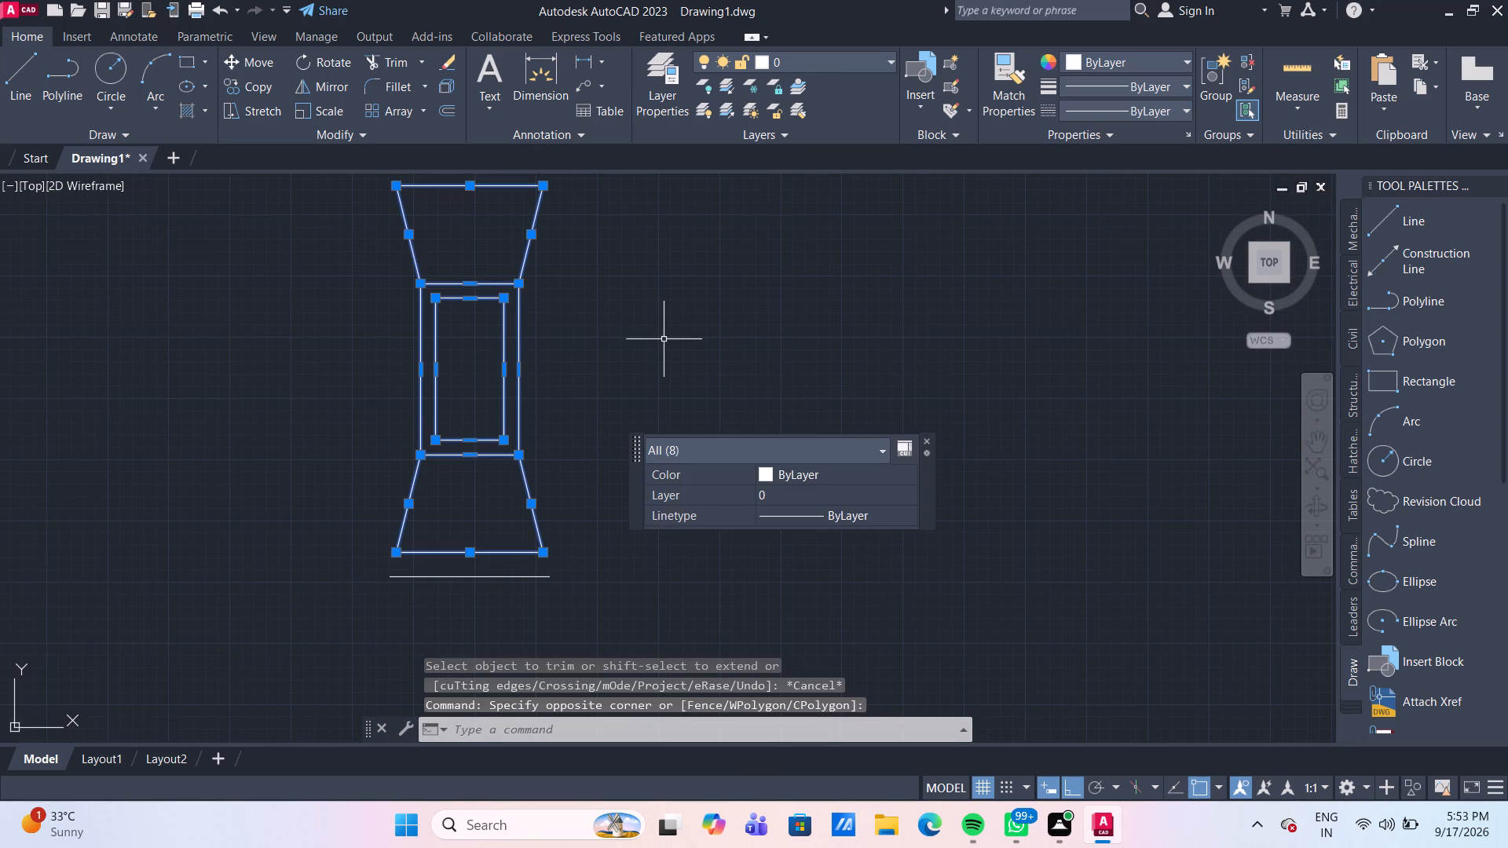
key(g)
key(Return)
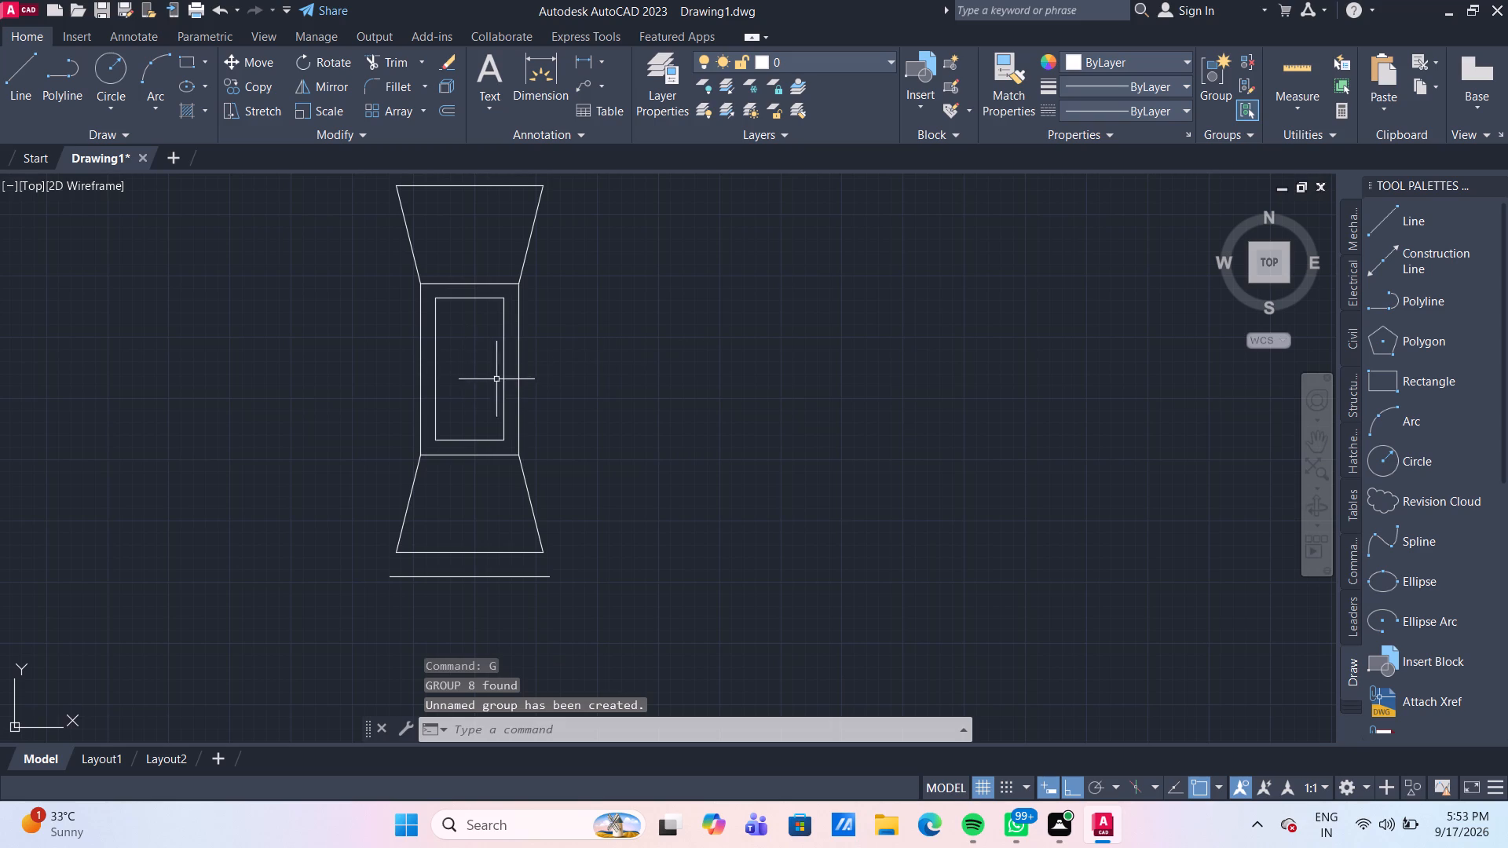
Copy the grouped motif by its centre onto the upper and lower guide line intersections on the column.
drag(511, 383, 519, 385)
click(586, 389)
click(519, 389)
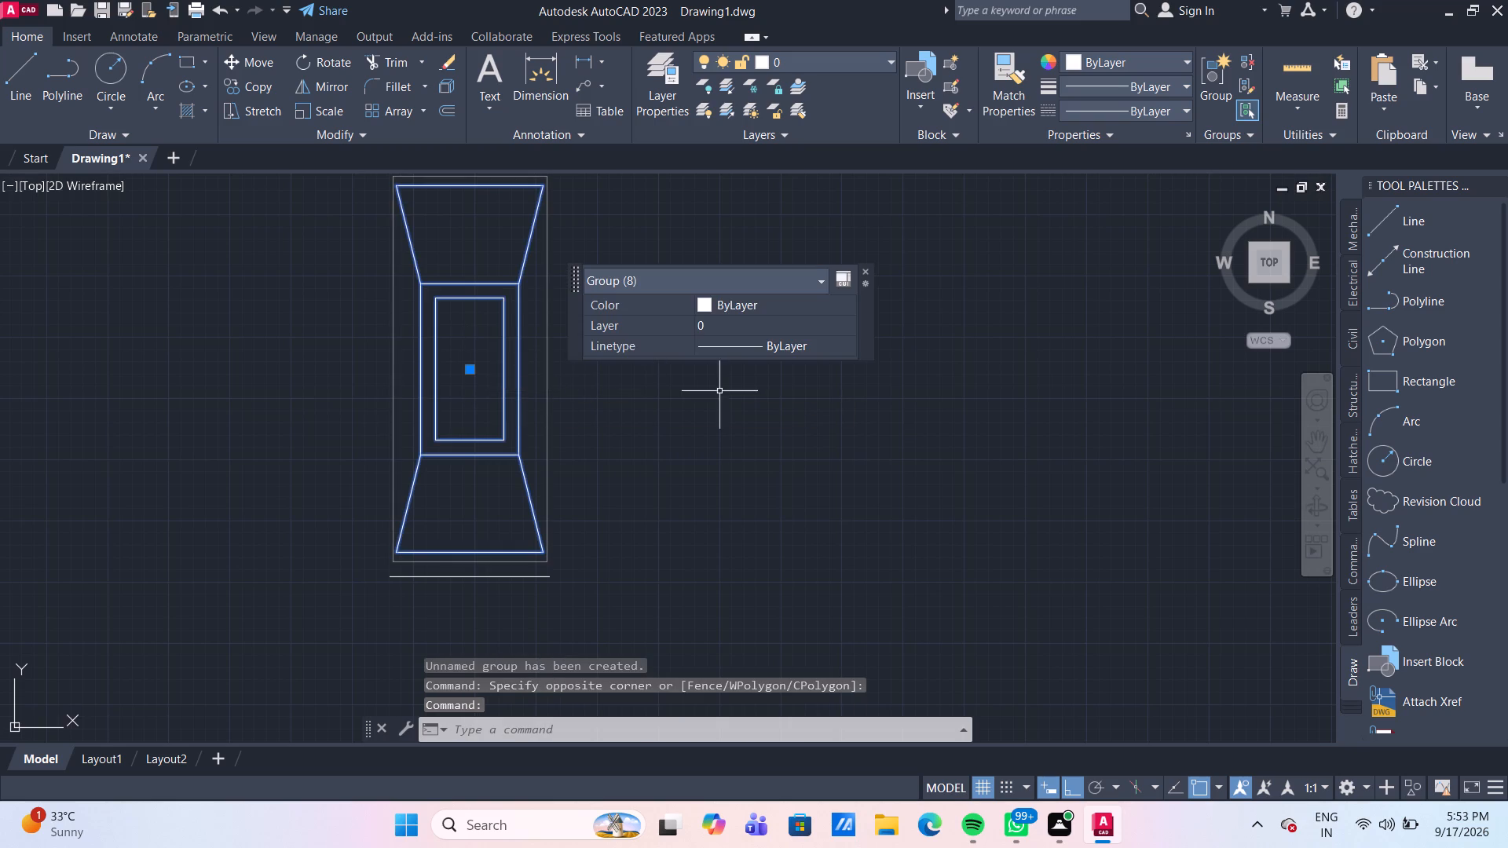
text(CO)
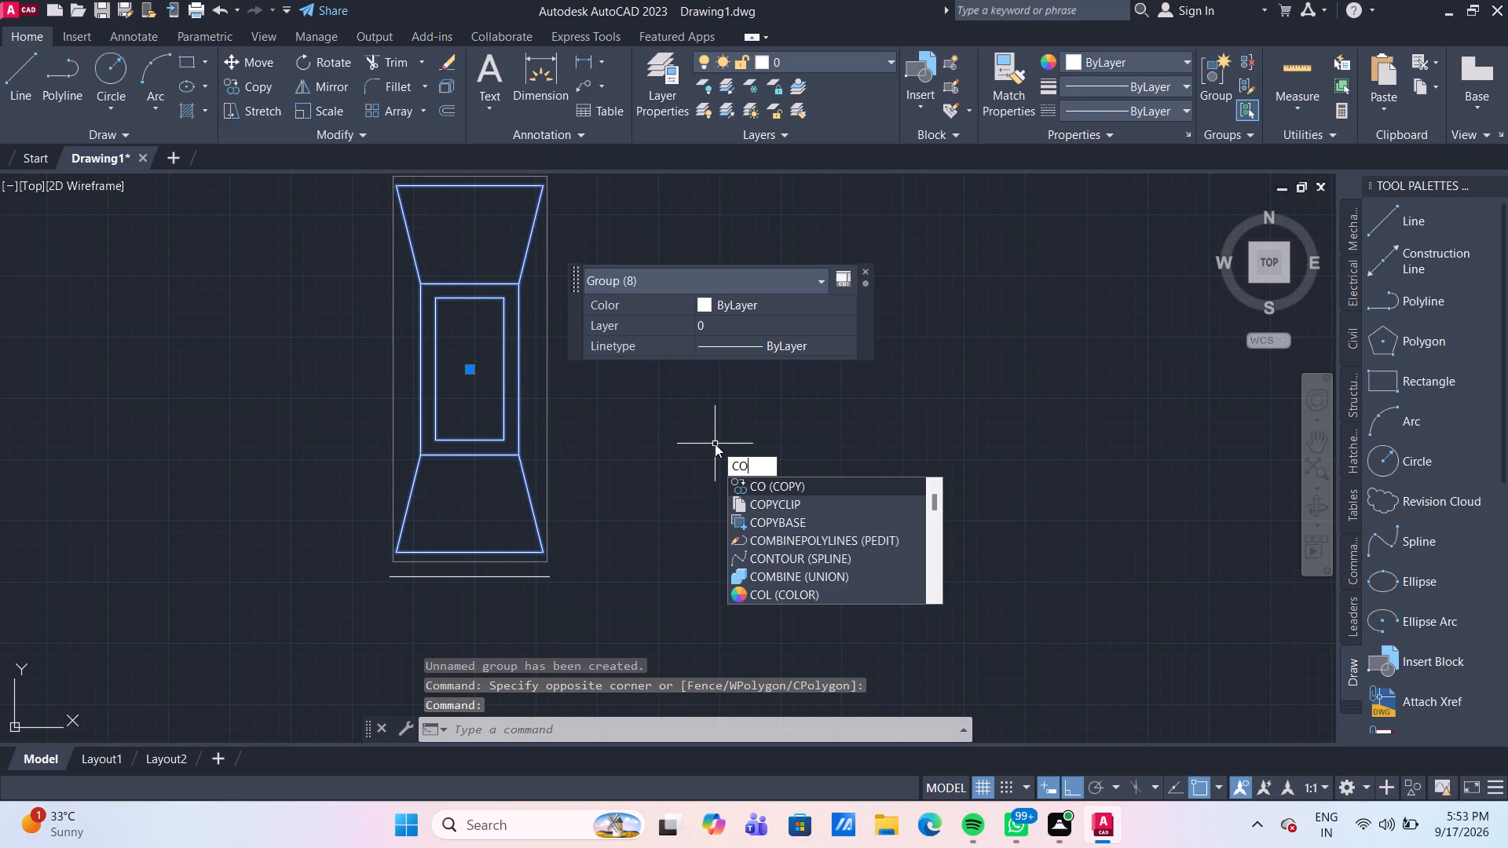
key(Return)
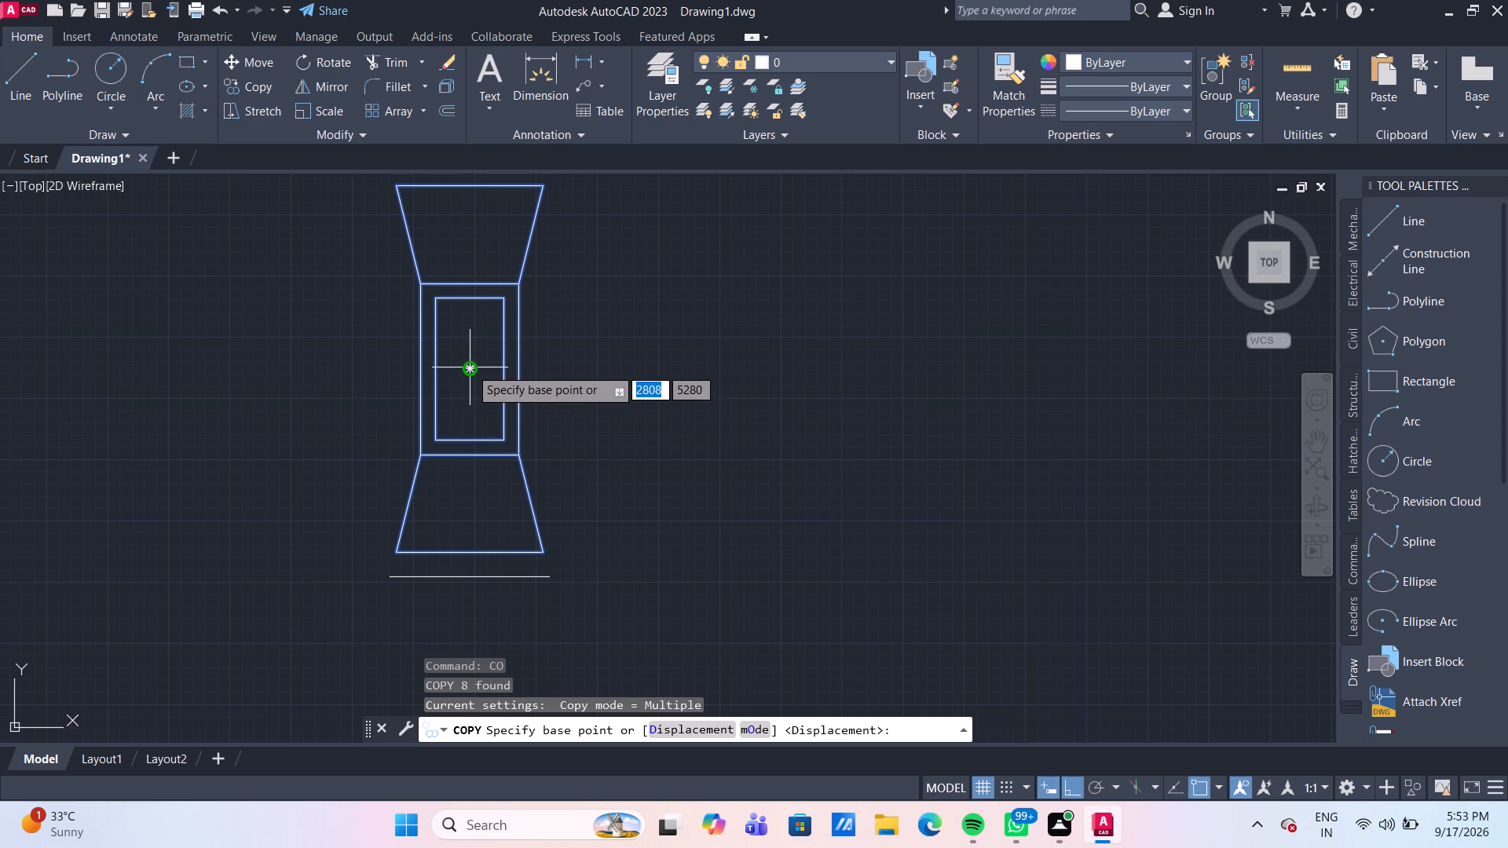
click(470, 367)
scroll(836, 416, down, 2)
middle_drag(843, 455, 250, 417)
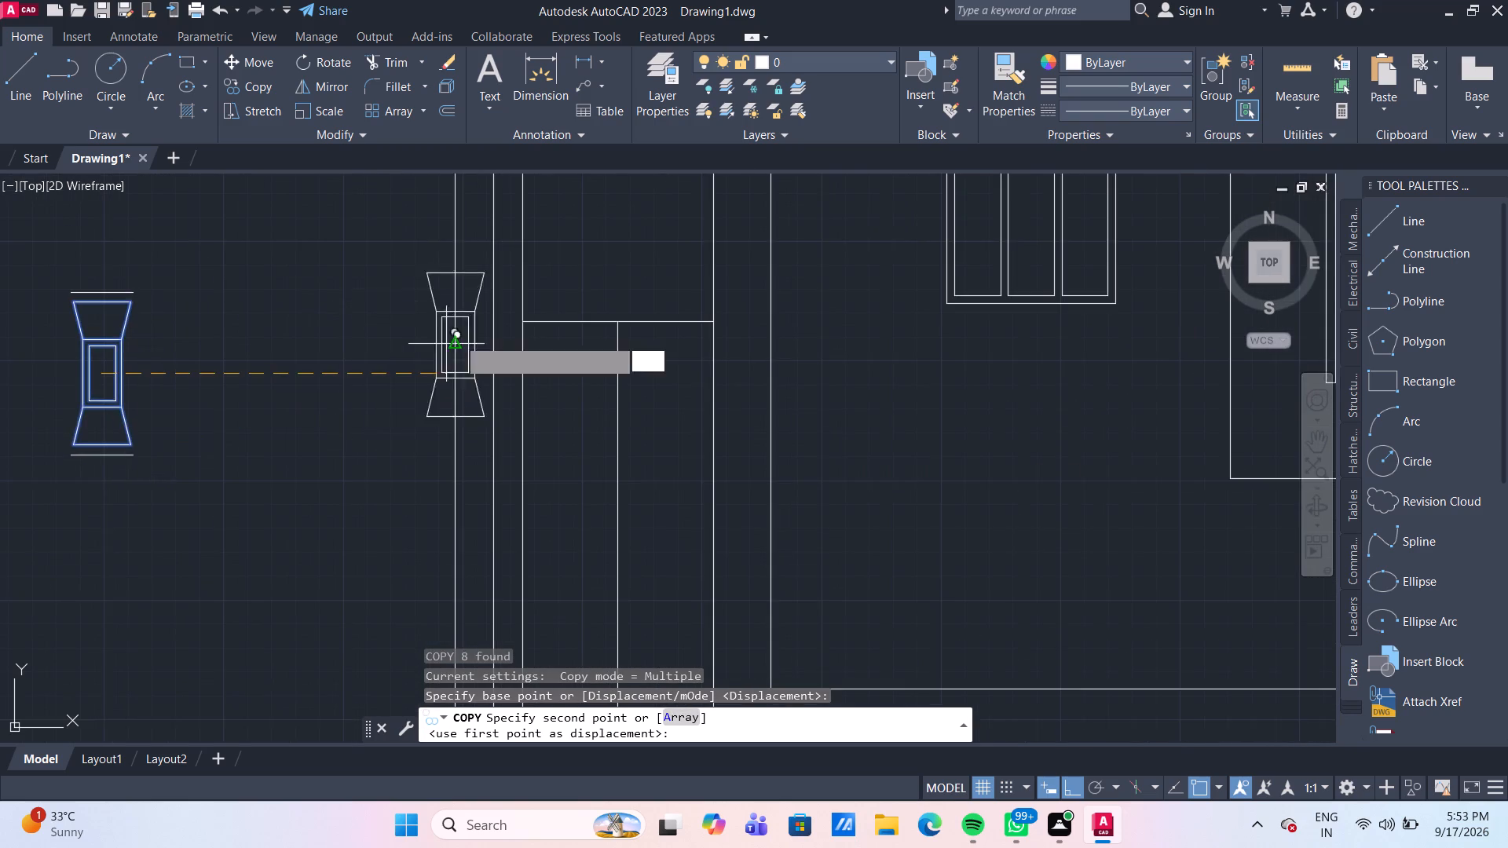
scroll(481, 351, down, 2)
scroll(507, 337, up, 3)
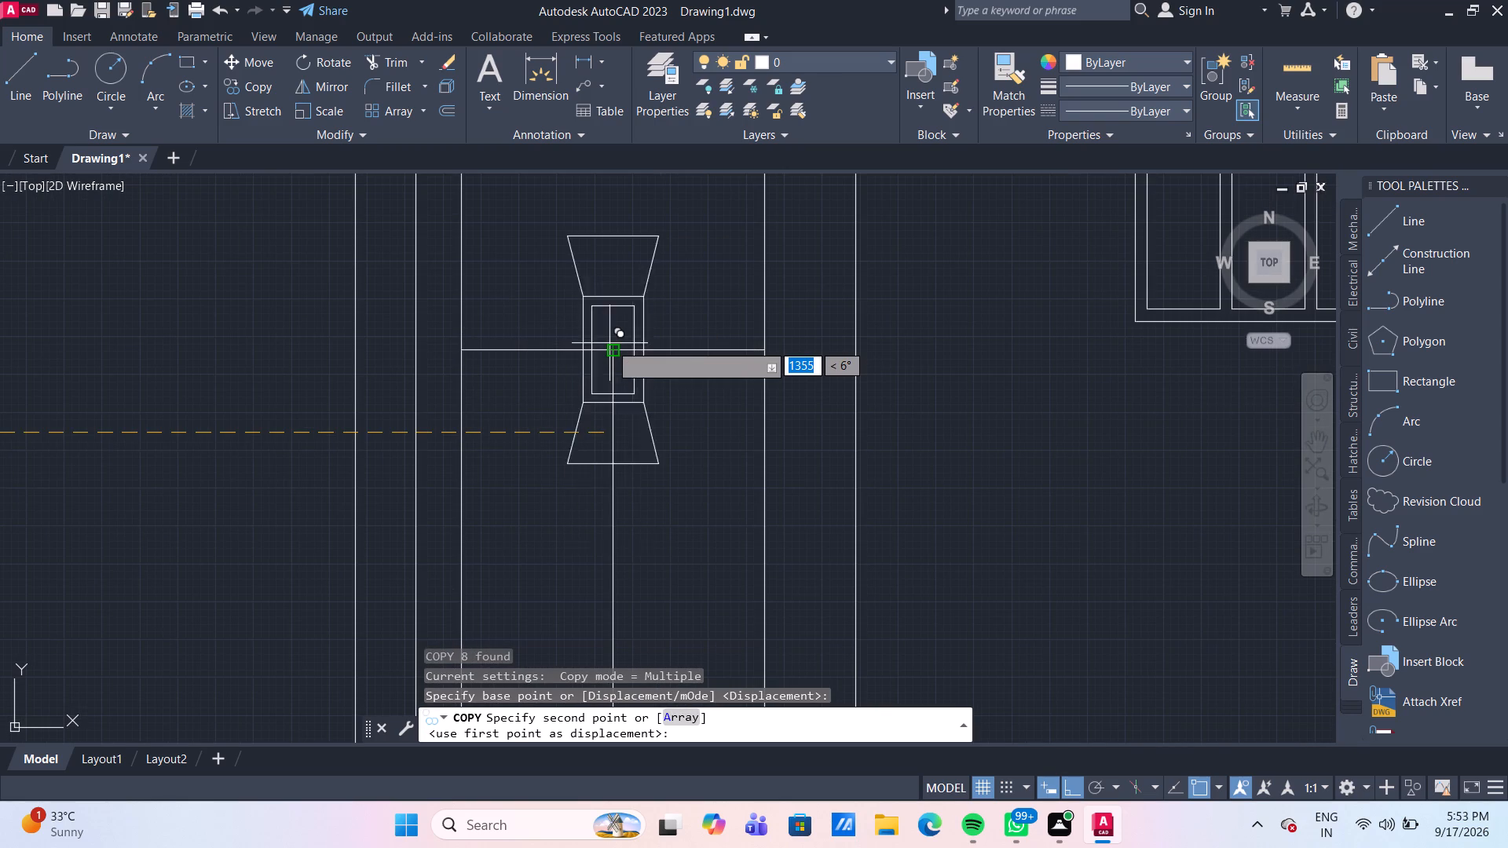
click(612, 349)
scroll(708, 470, down, 1)
middle_drag(706, 464, 637, 291)
middle_drag(594, 429, 556, 254)
middle_drag(551, 430, 547, 265)
middle_drag(529, 451, 529, 345)
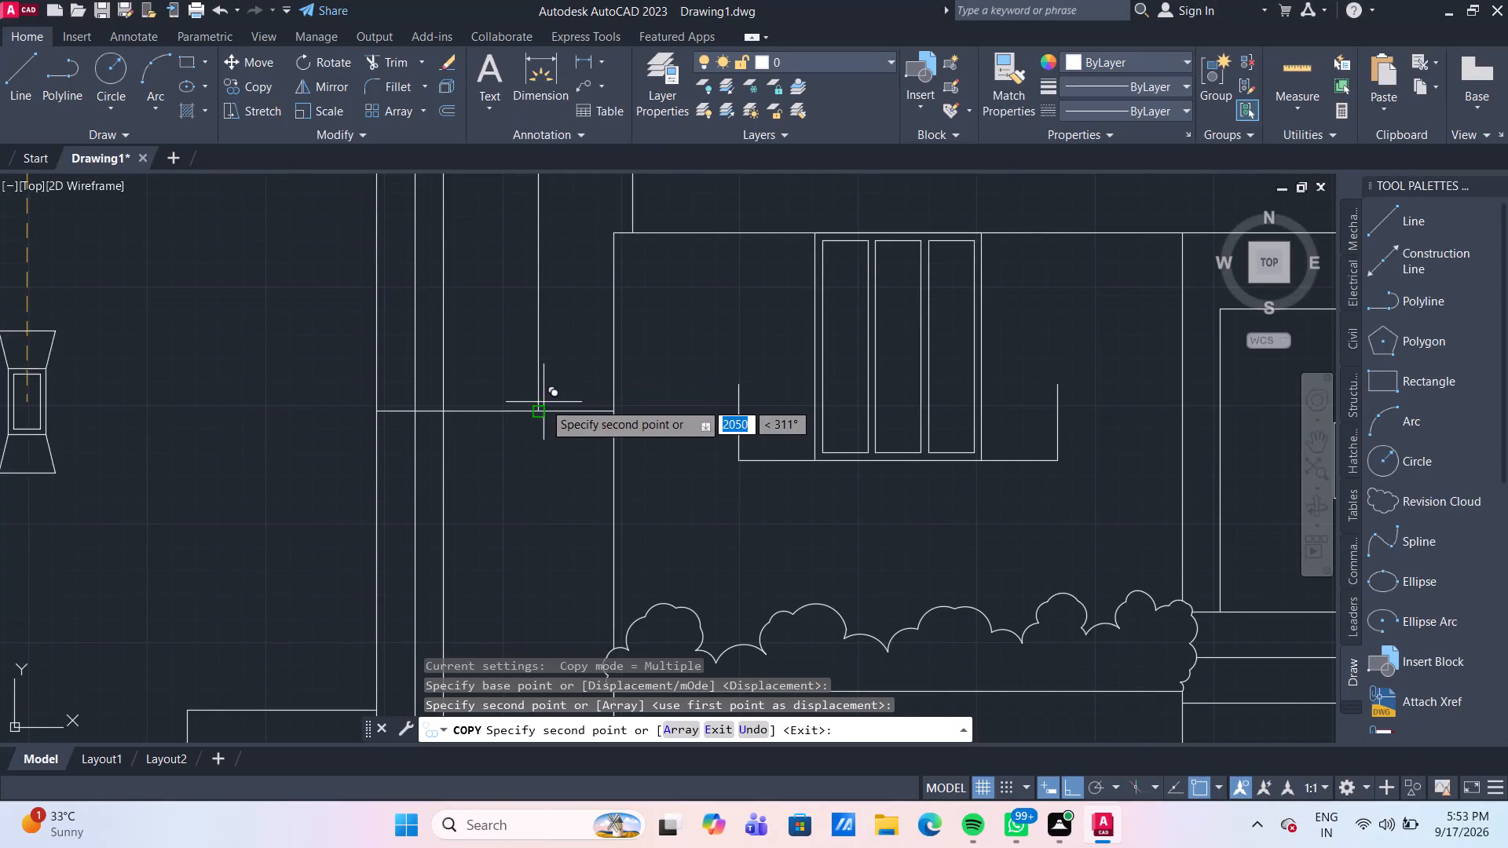
click(543, 411)
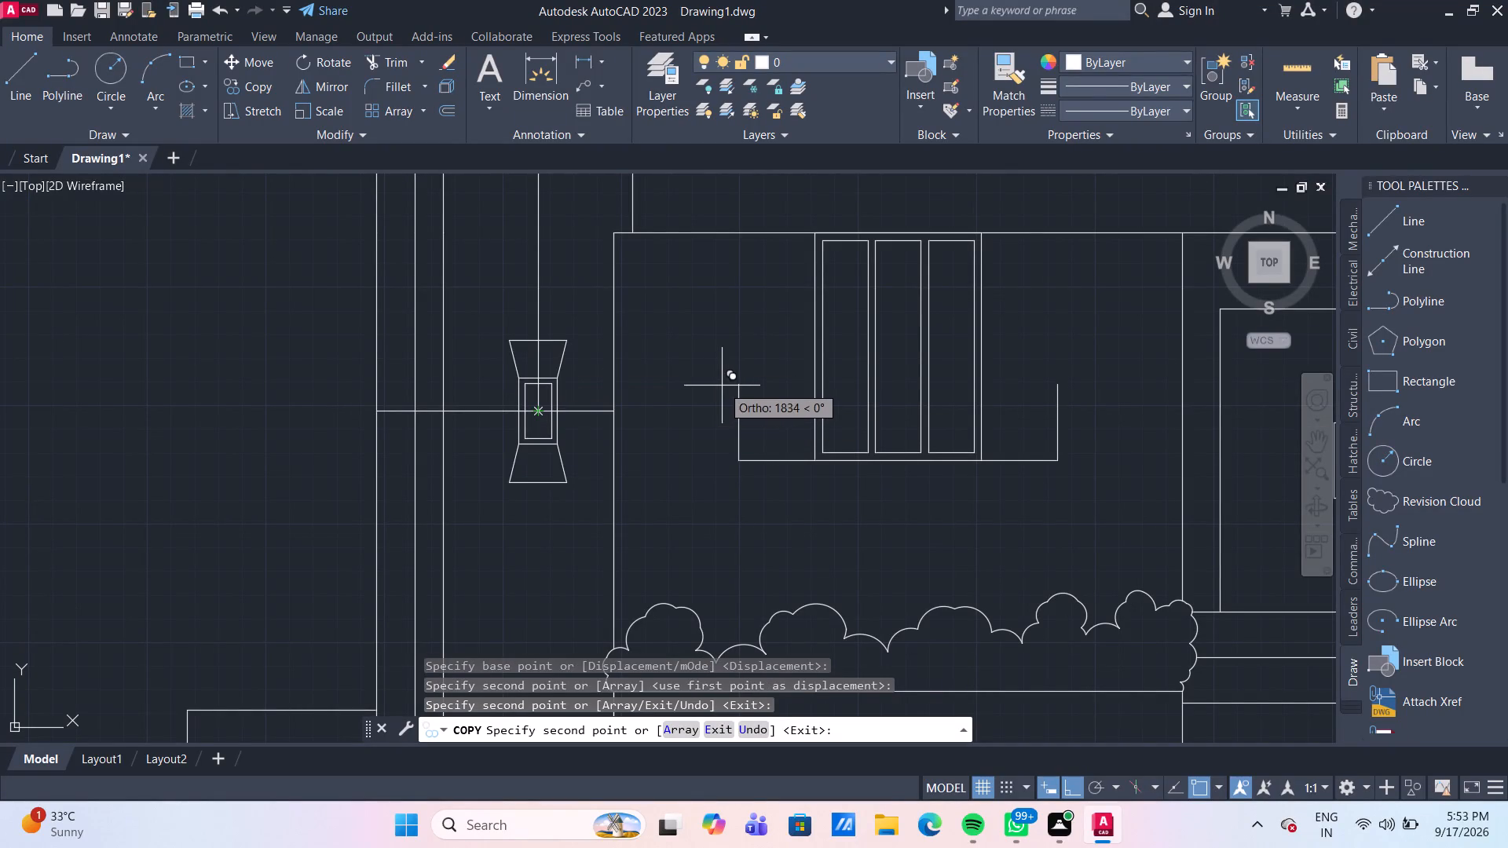
Place two more motif copies at the upper guide line ends on either side of the ground-floor window.
click(737, 386)
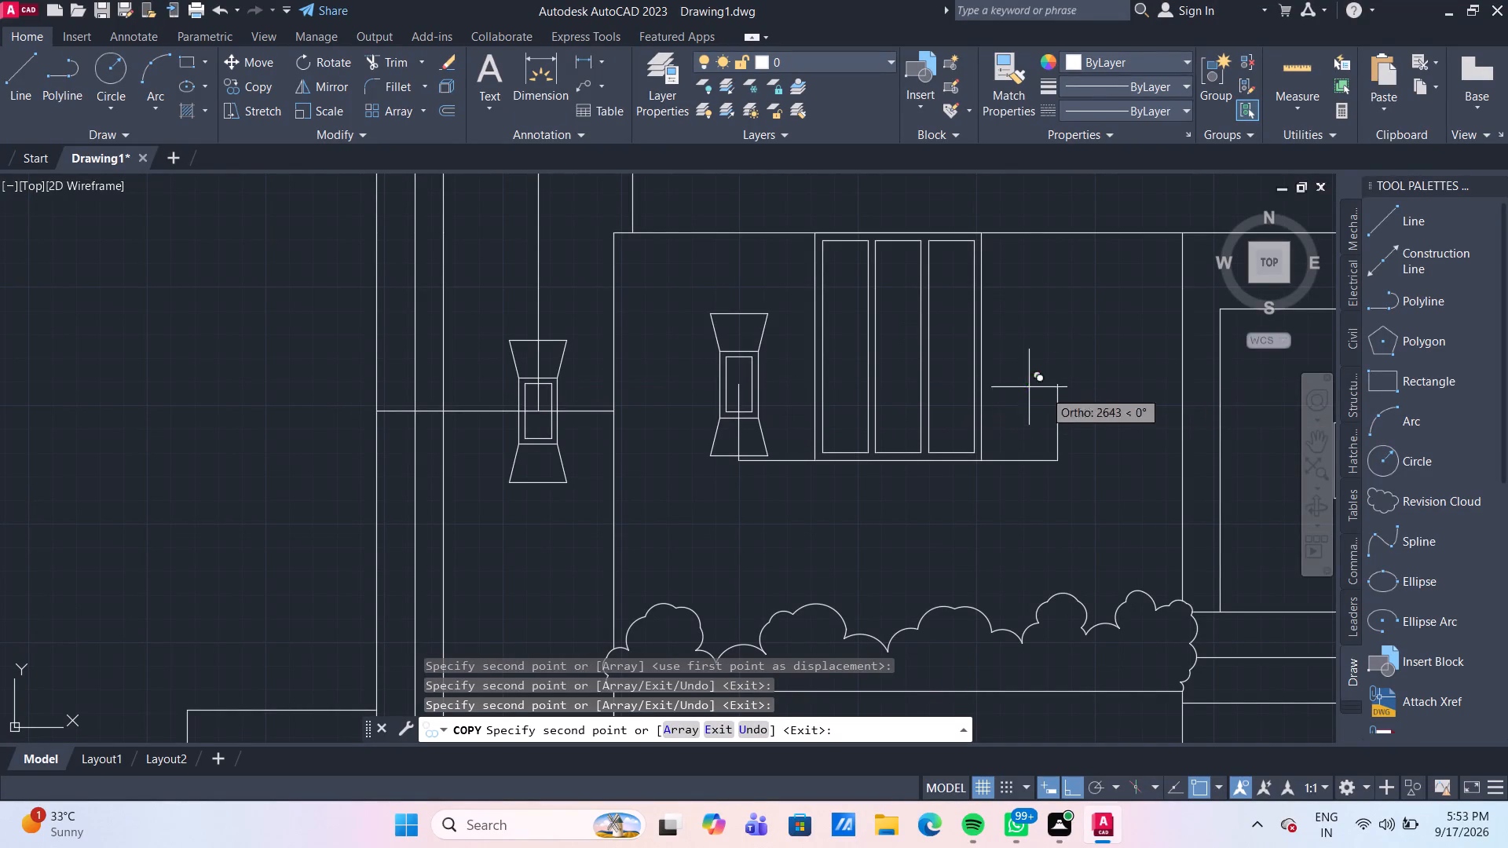
click(1058, 386)
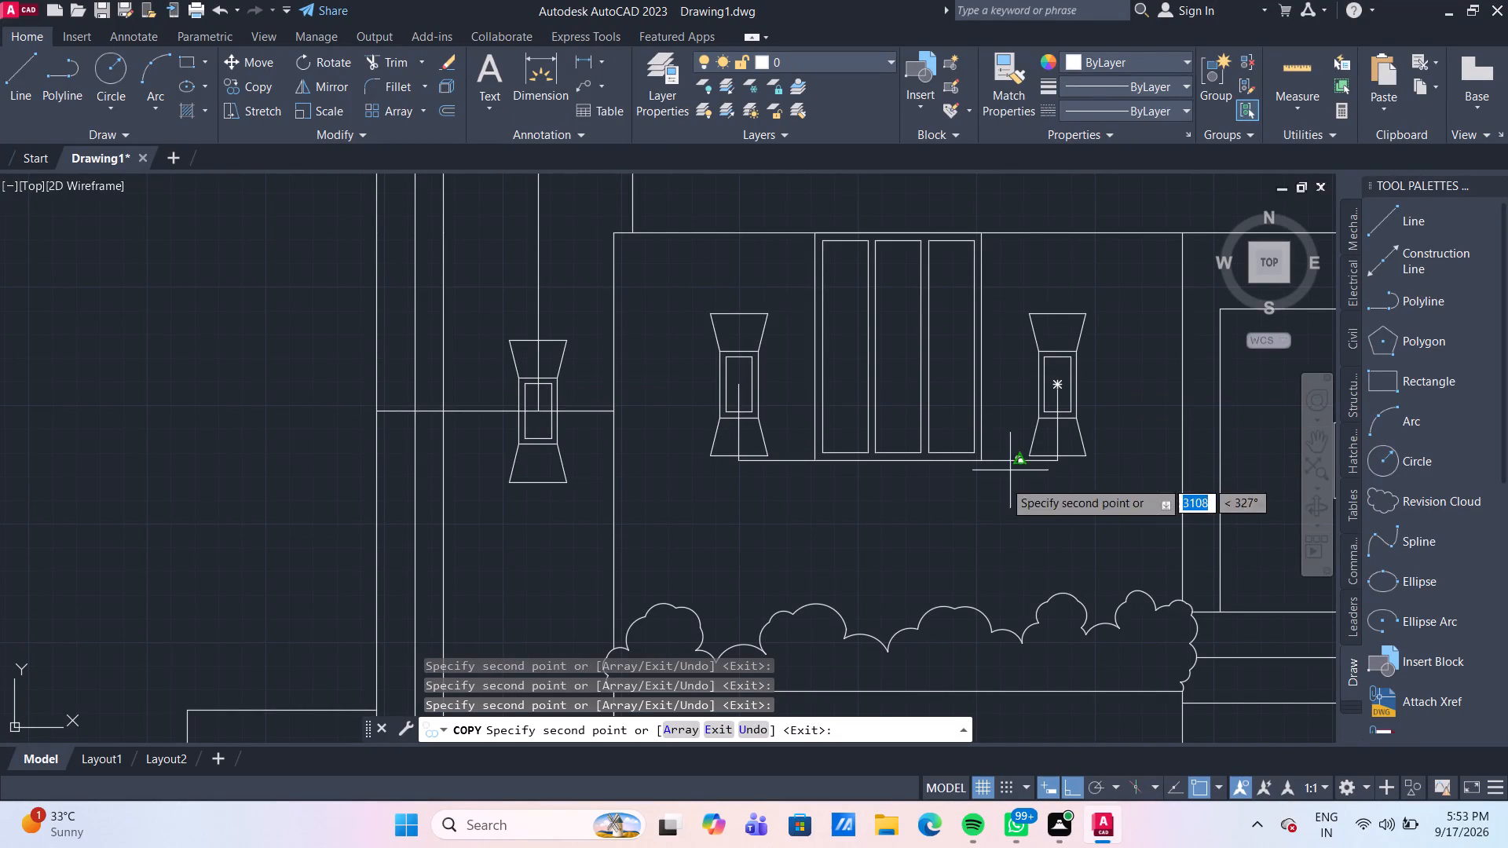
key(Escape)
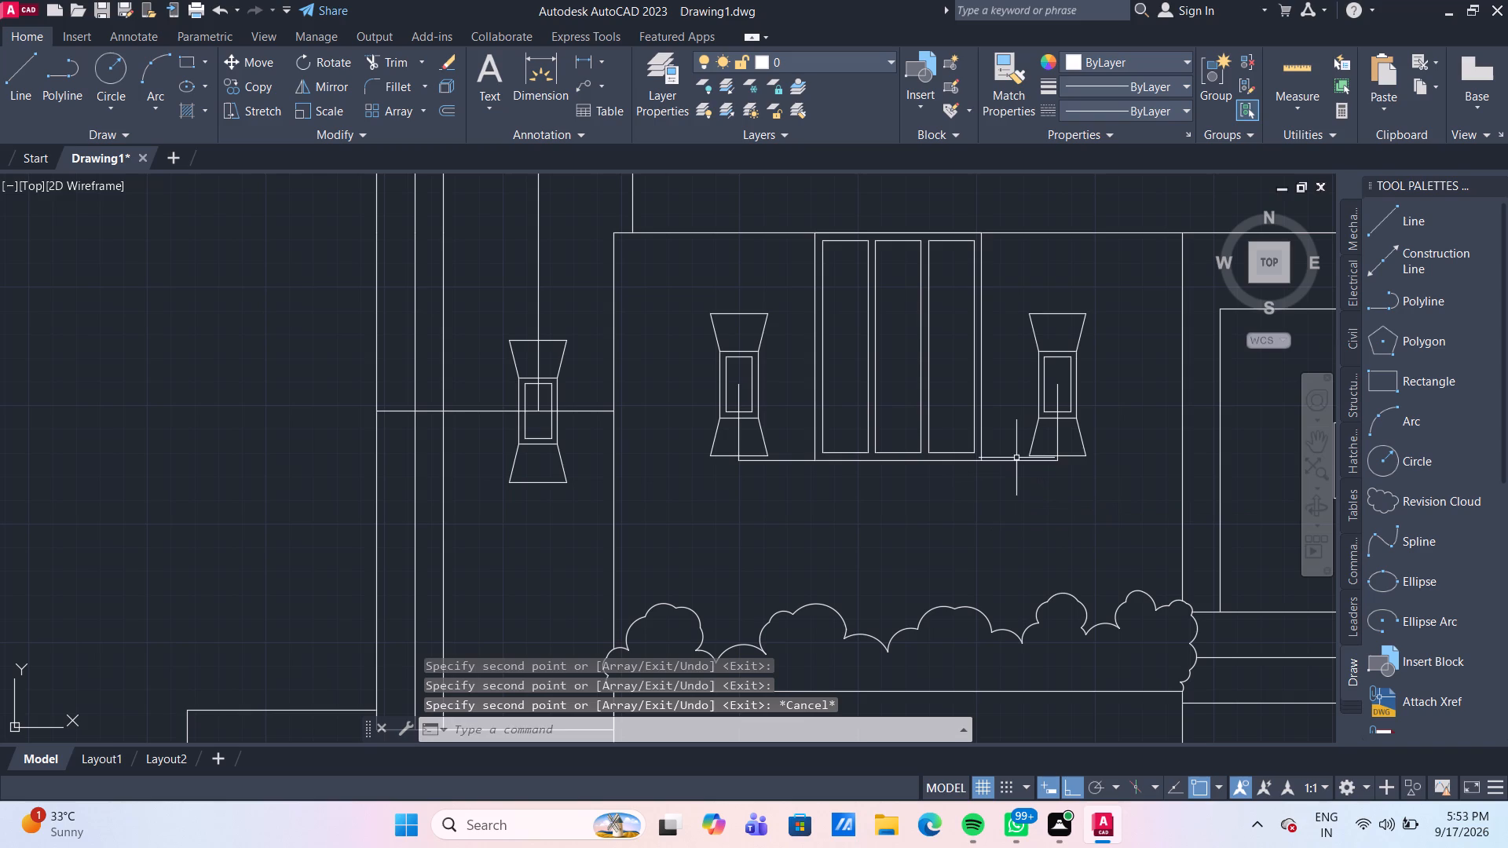
Delete the seven guide lines running through the motifs beside the ground-floor window and on the column.
click(1015, 458)
click(1007, 473)
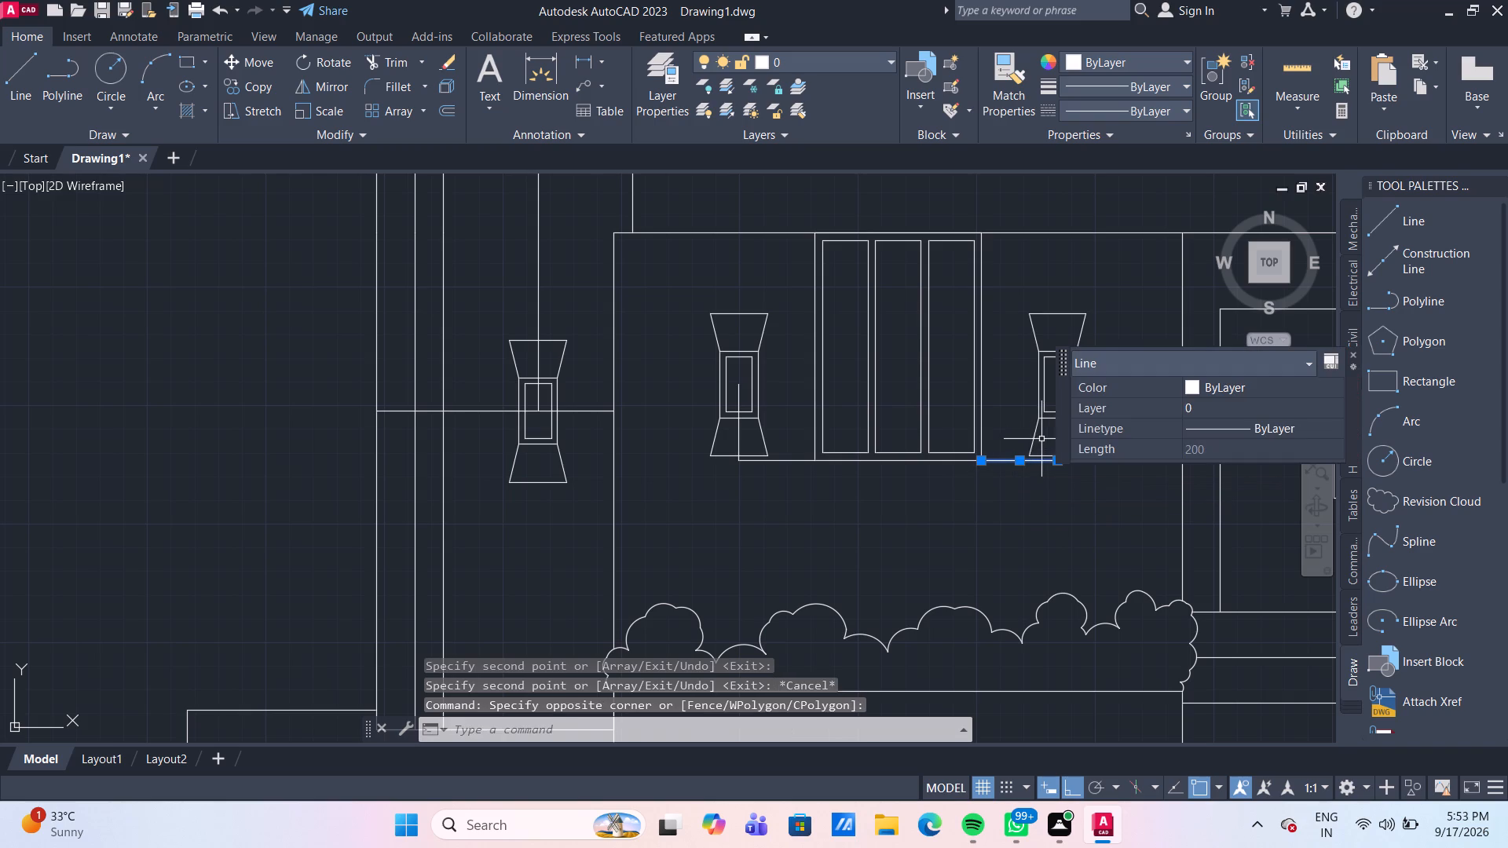
middle_drag(1041, 439, 939, 429)
click(957, 428)
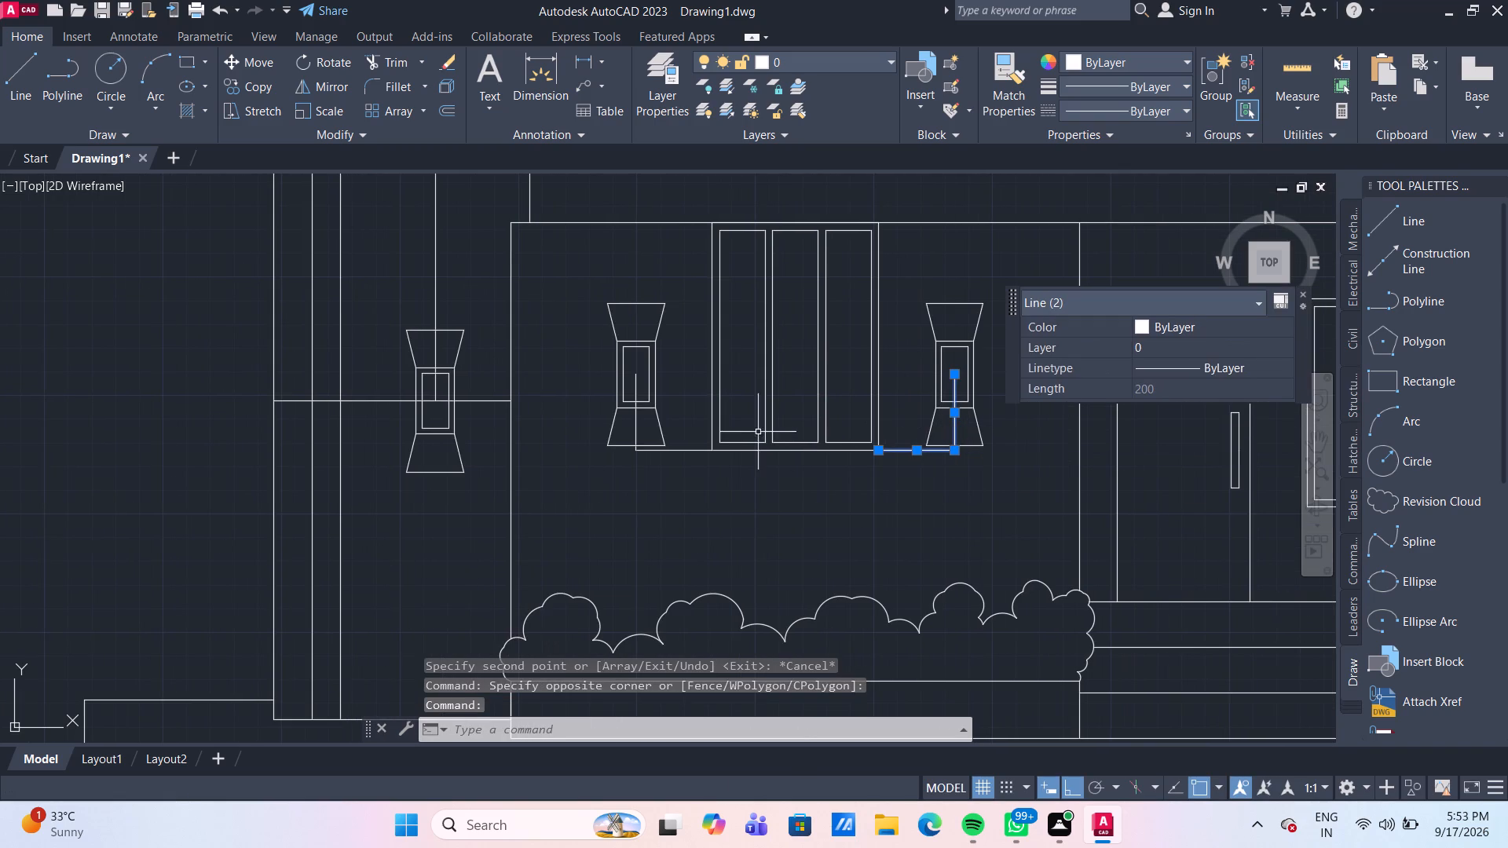
click(697, 451)
click(635, 435)
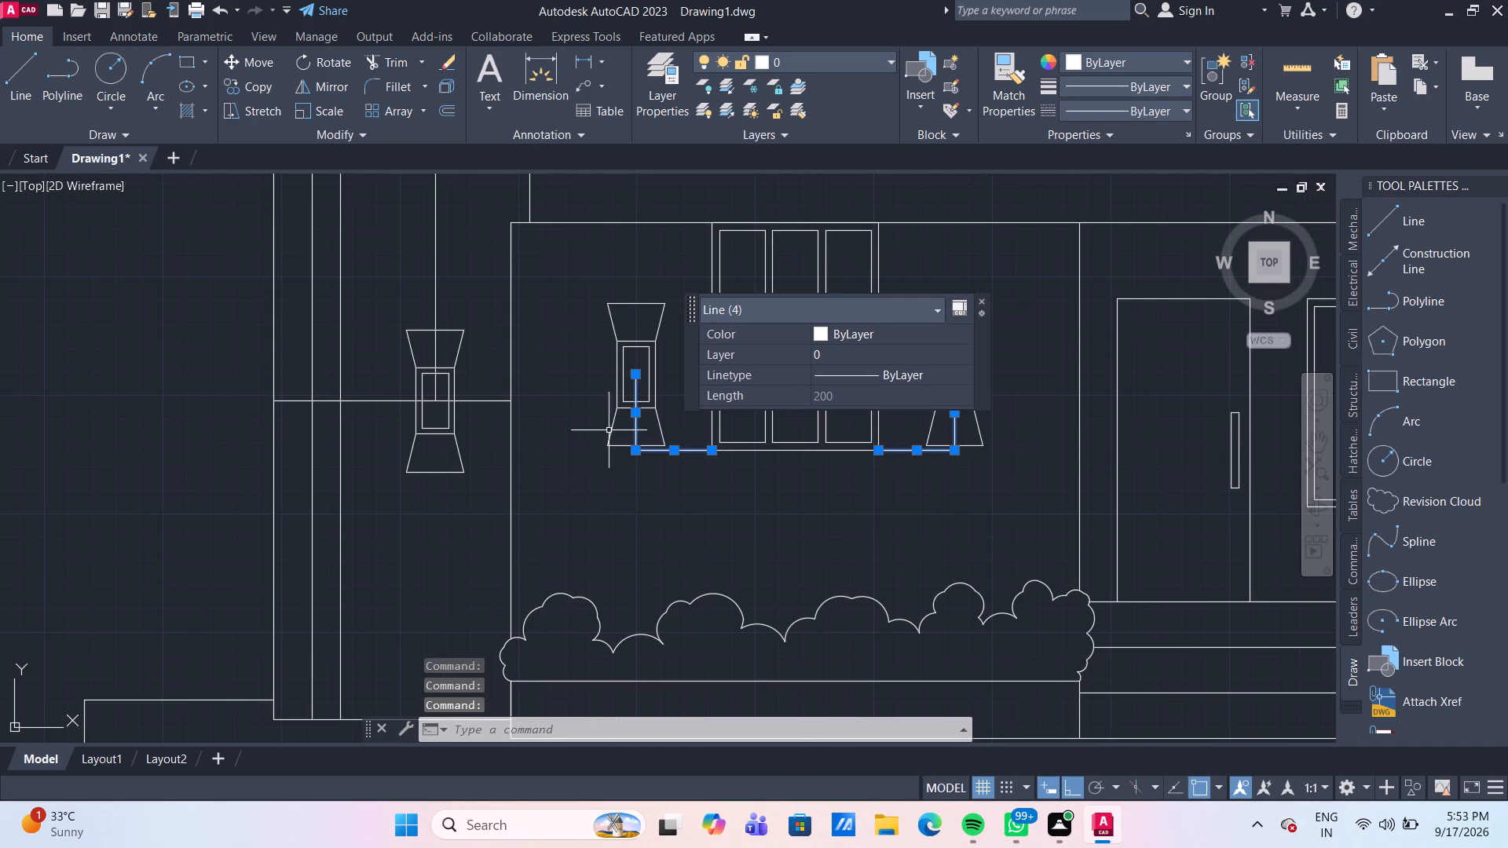
click(378, 401)
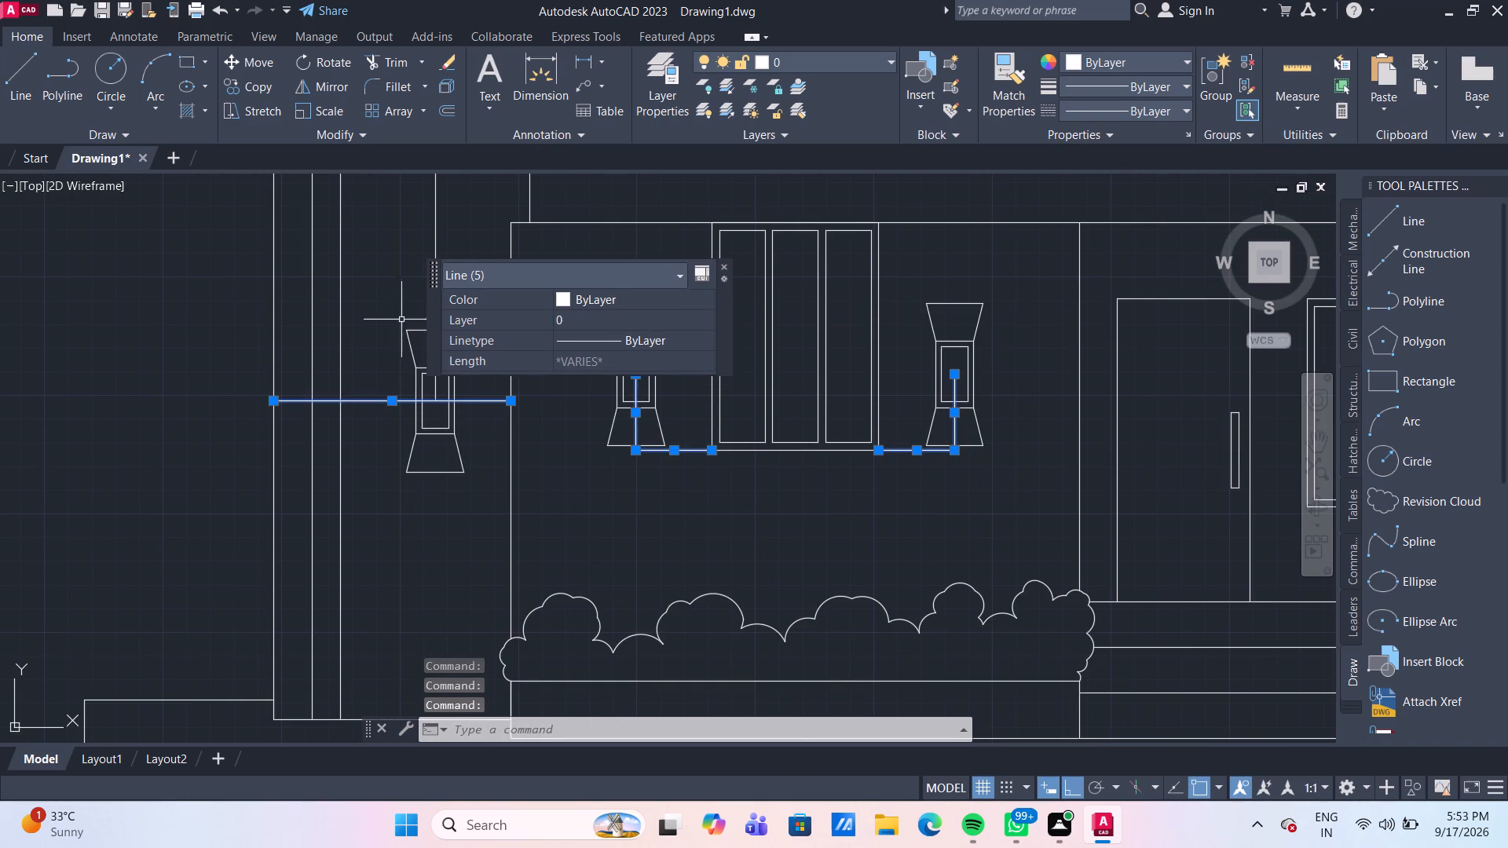
click(434, 243)
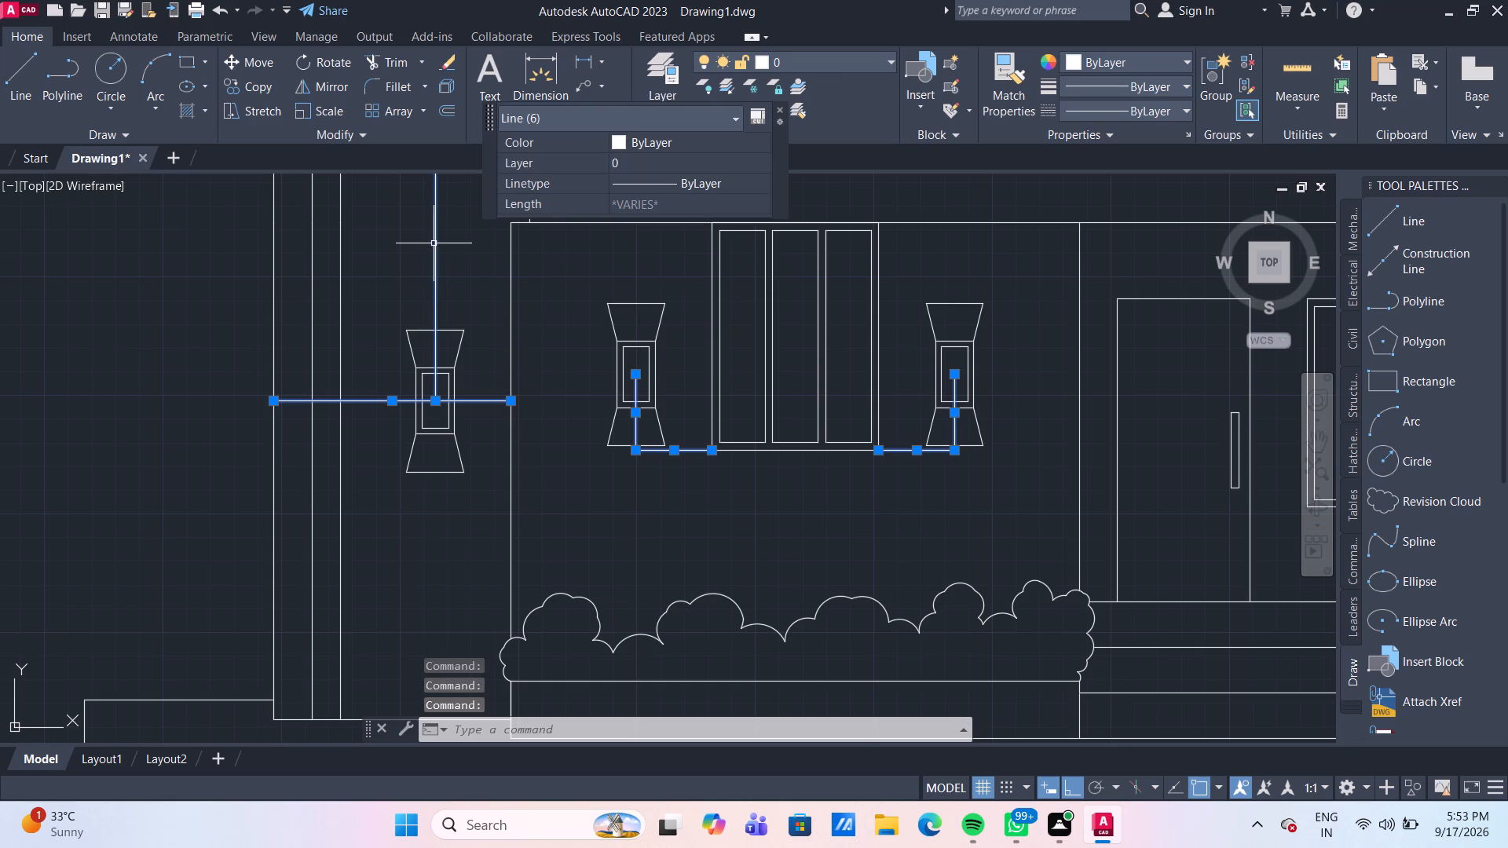
middle_drag(415, 270, 484, 547)
scroll(433, 389, down, 1)
middle_drag(522, 375, 497, 625)
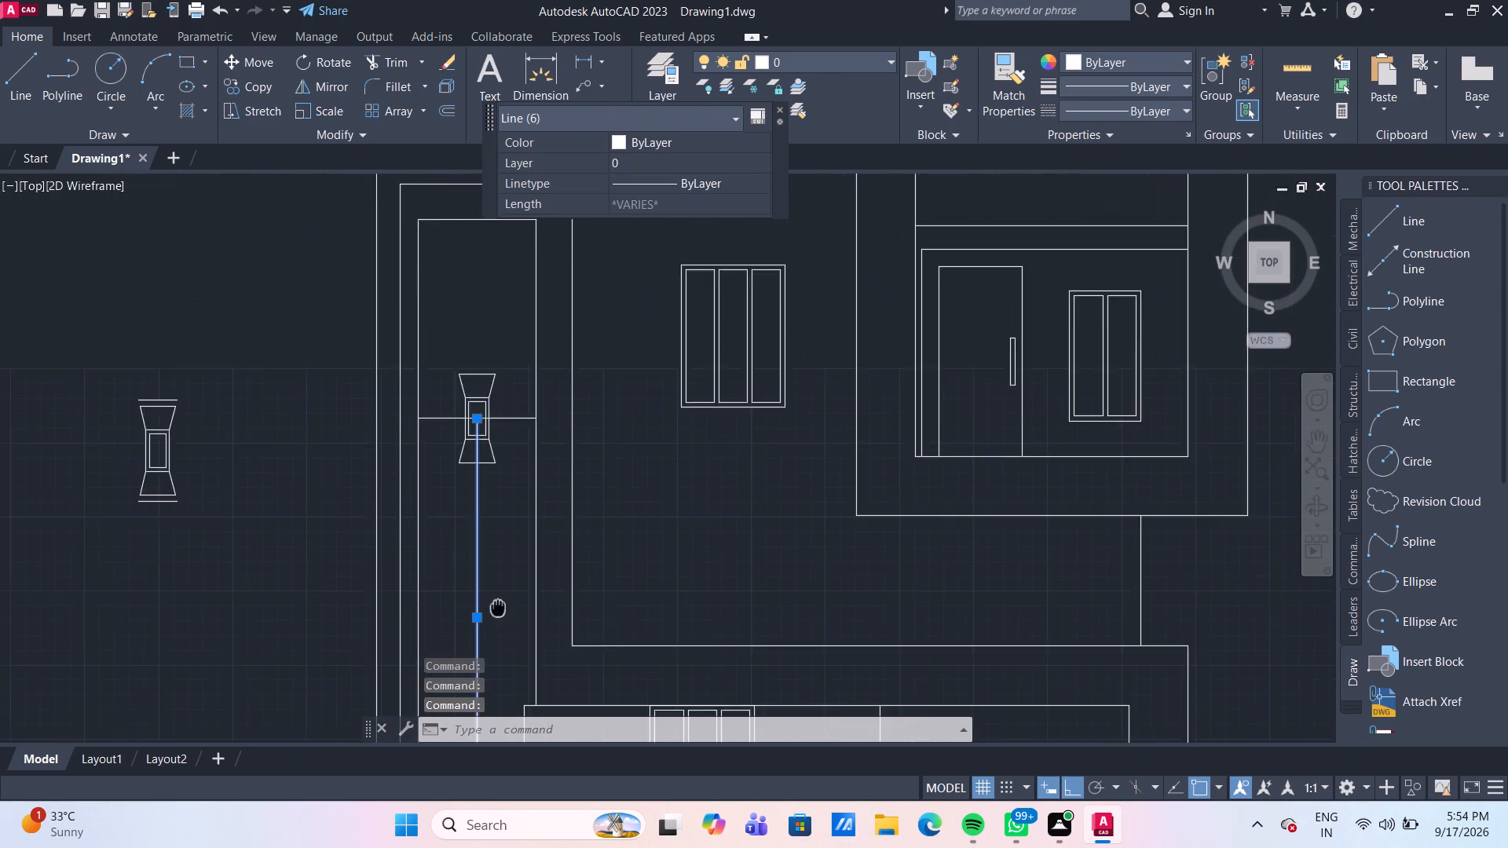
middle_drag(497, 625, 495, 621)
scroll(489, 481, up, 1)
click(509, 442)
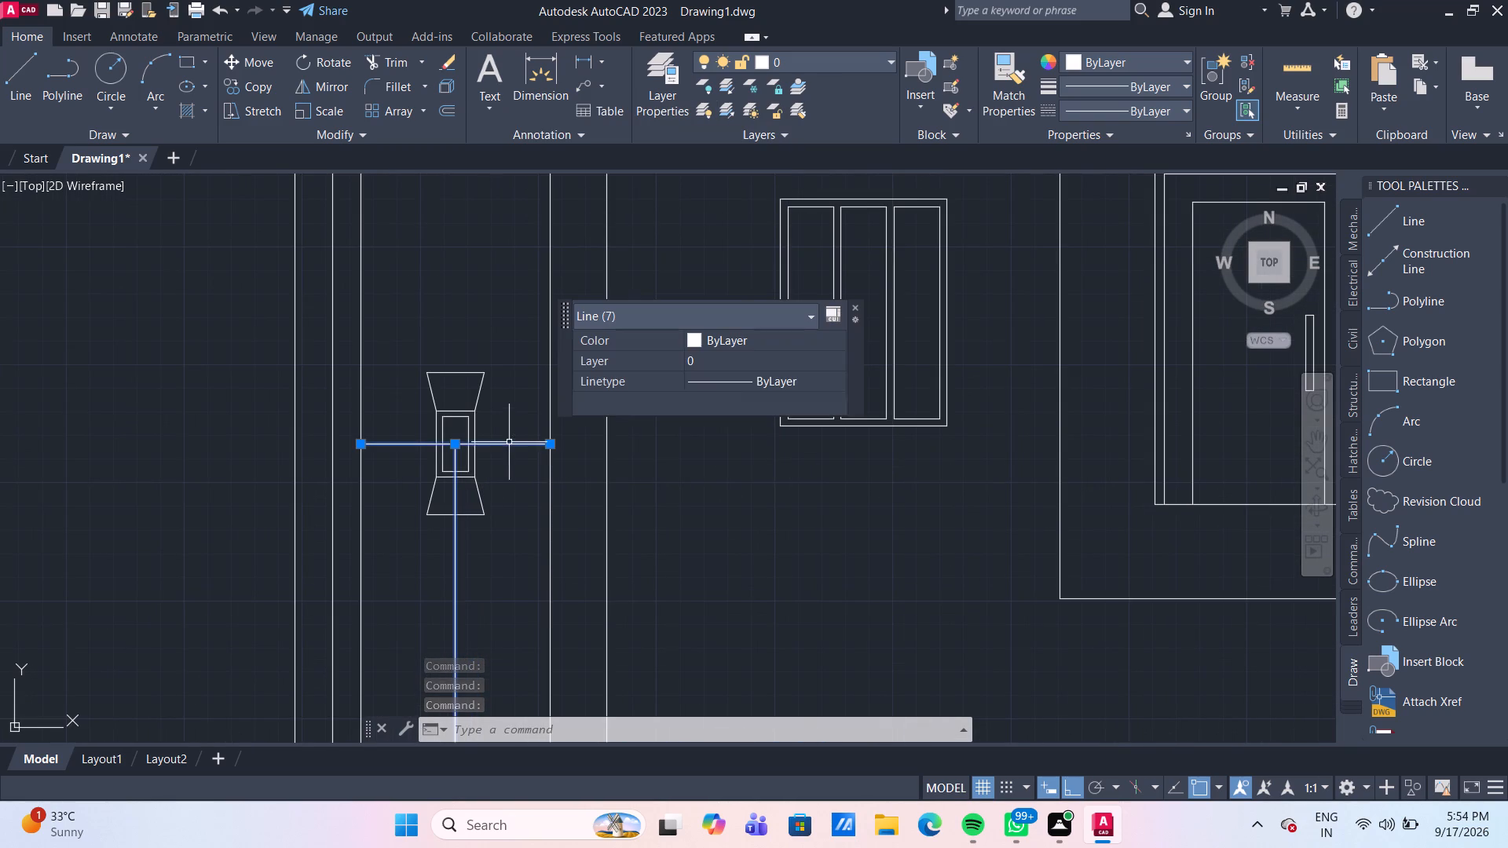
key(Delete)
Delete the standalone source motif and its two leftover edge lines beside the elevation.
scroll(199, 435, down, 3)
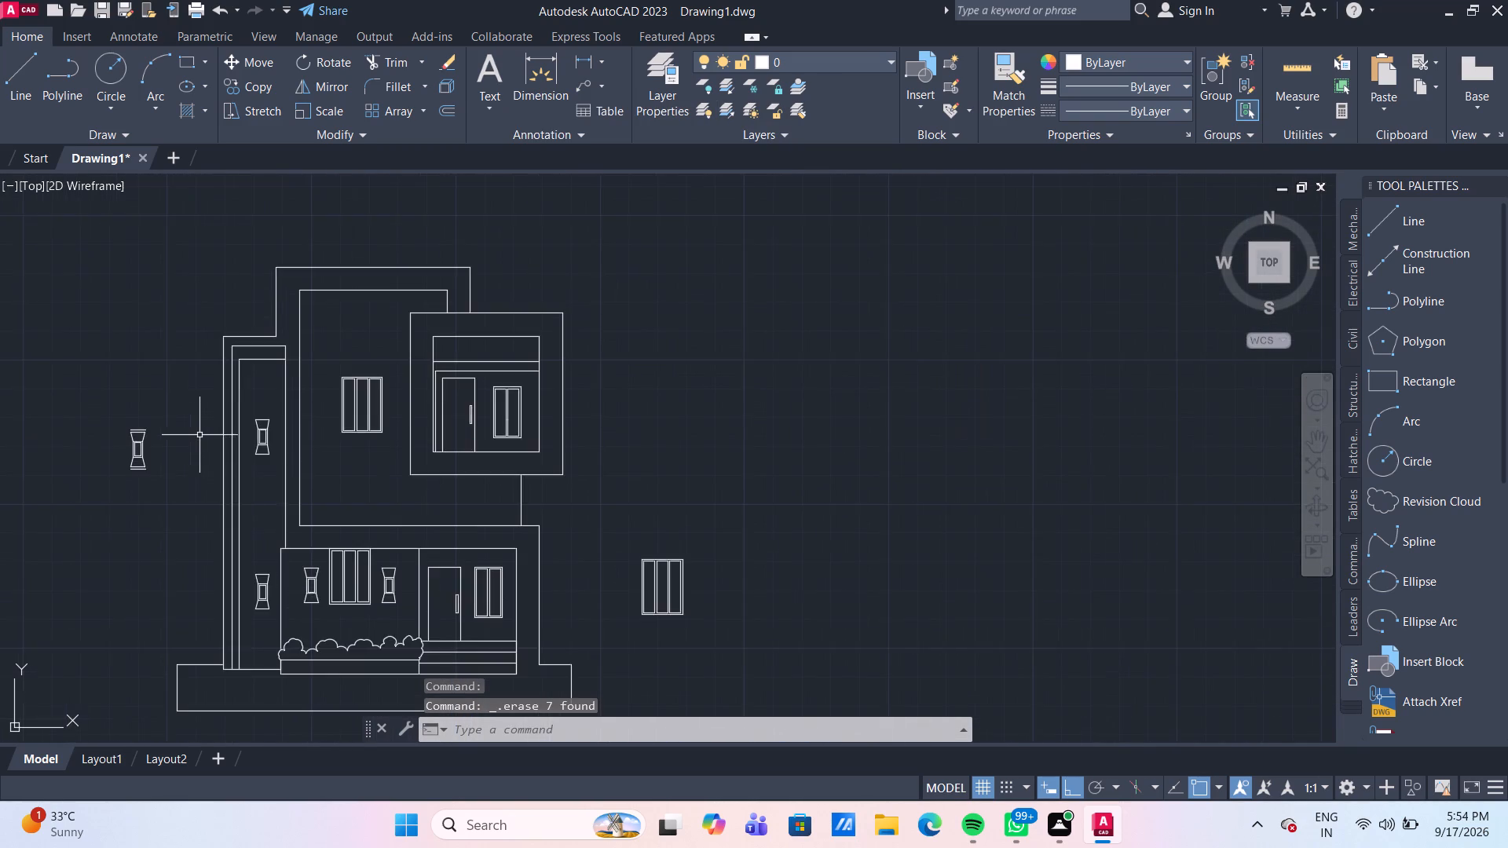
scroll(294, 510, down, 2)
scroll(267, 522, up, 2)
drag(236, 471, 232, 464)
click(164, 364)
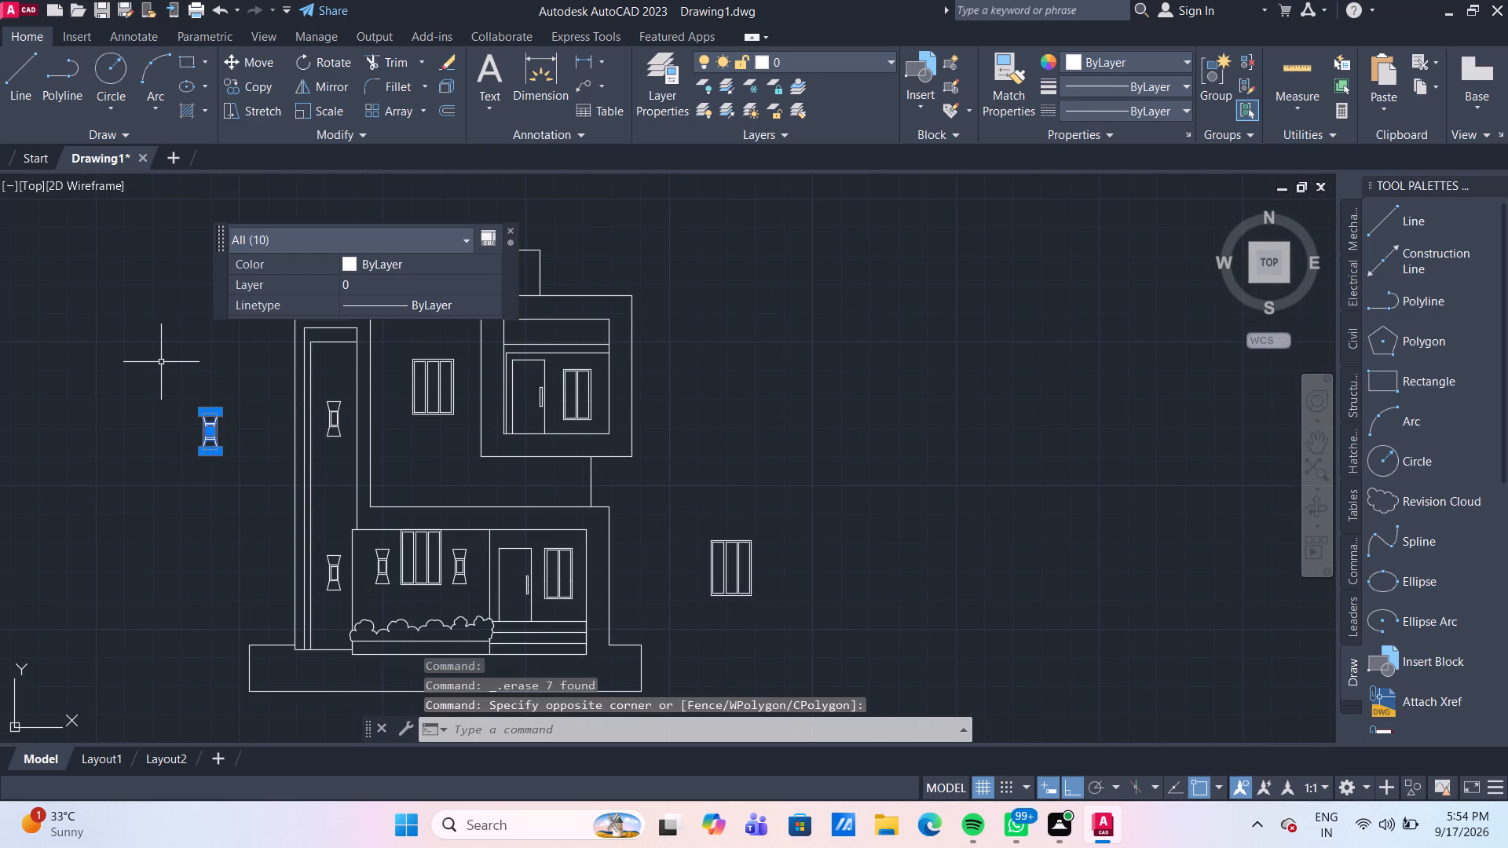
key(Delete)
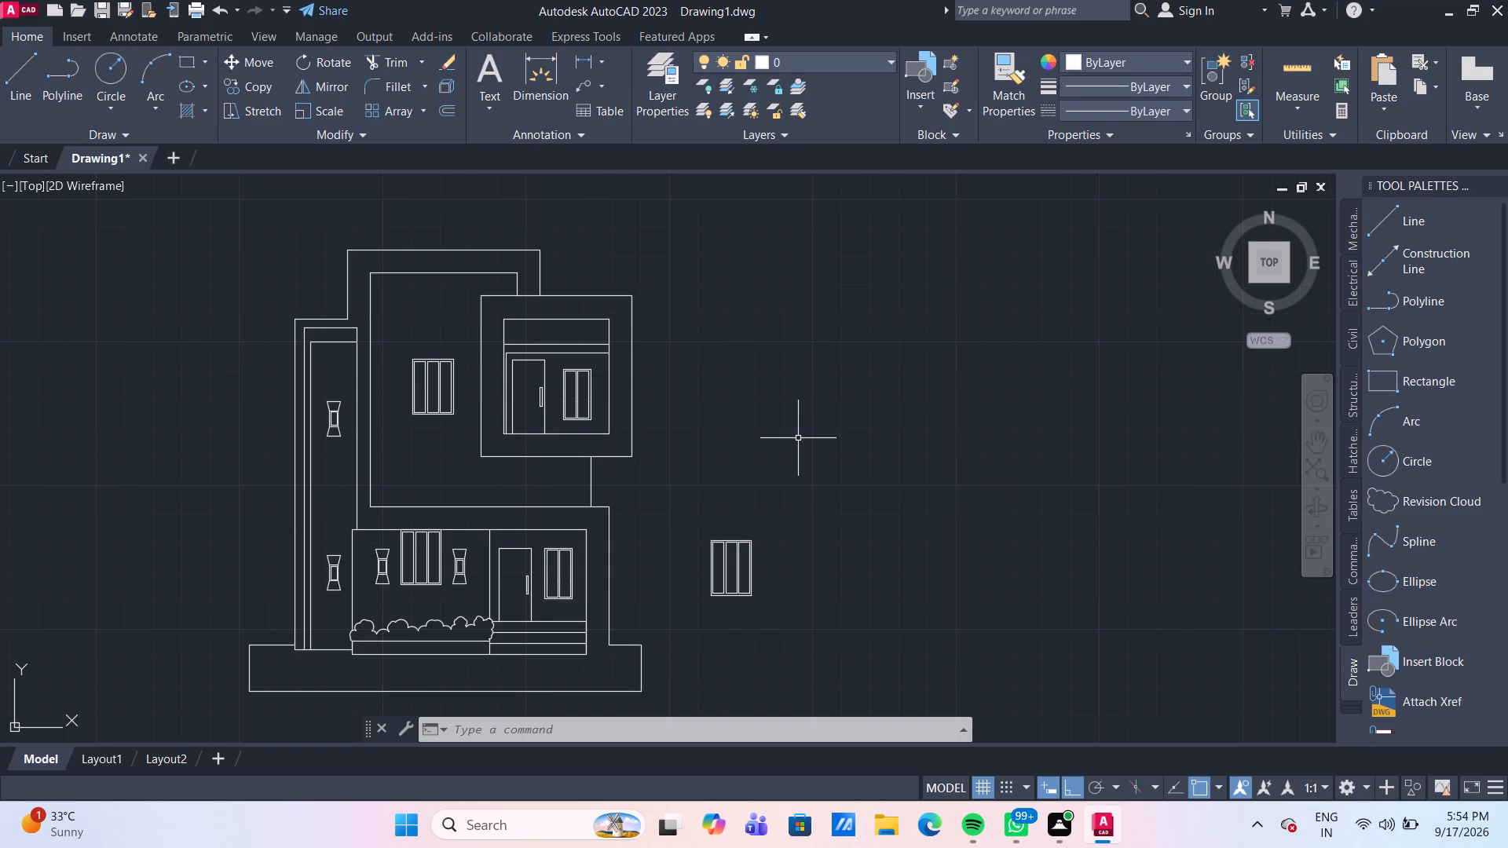
Draw a line from the upper-floor three-pane window's top-left corner, 100 up and 150 outward to the left.
scroll(474, 332, up, 2)
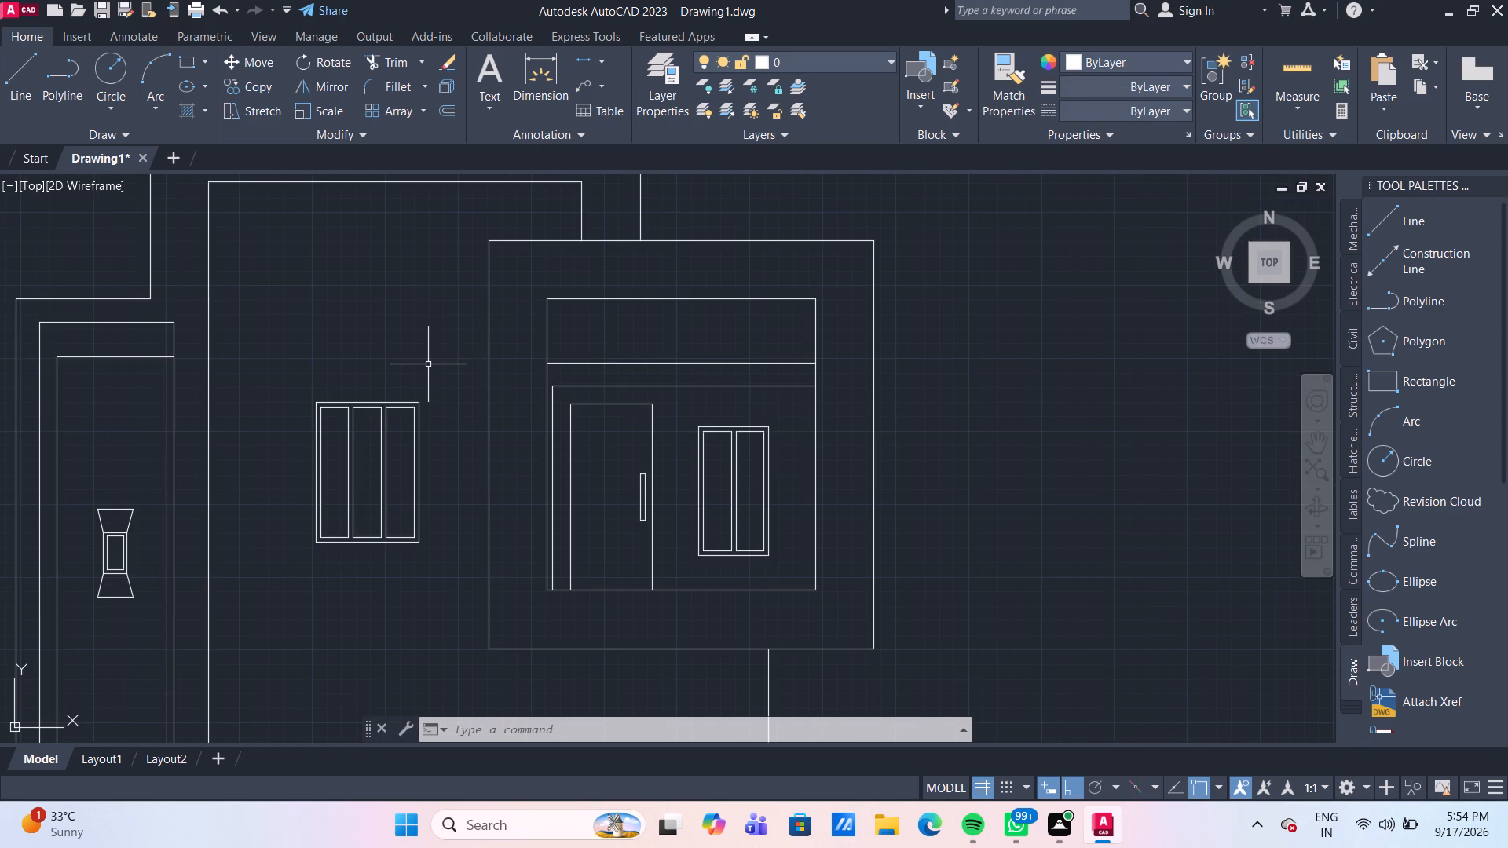
click(7, 86)
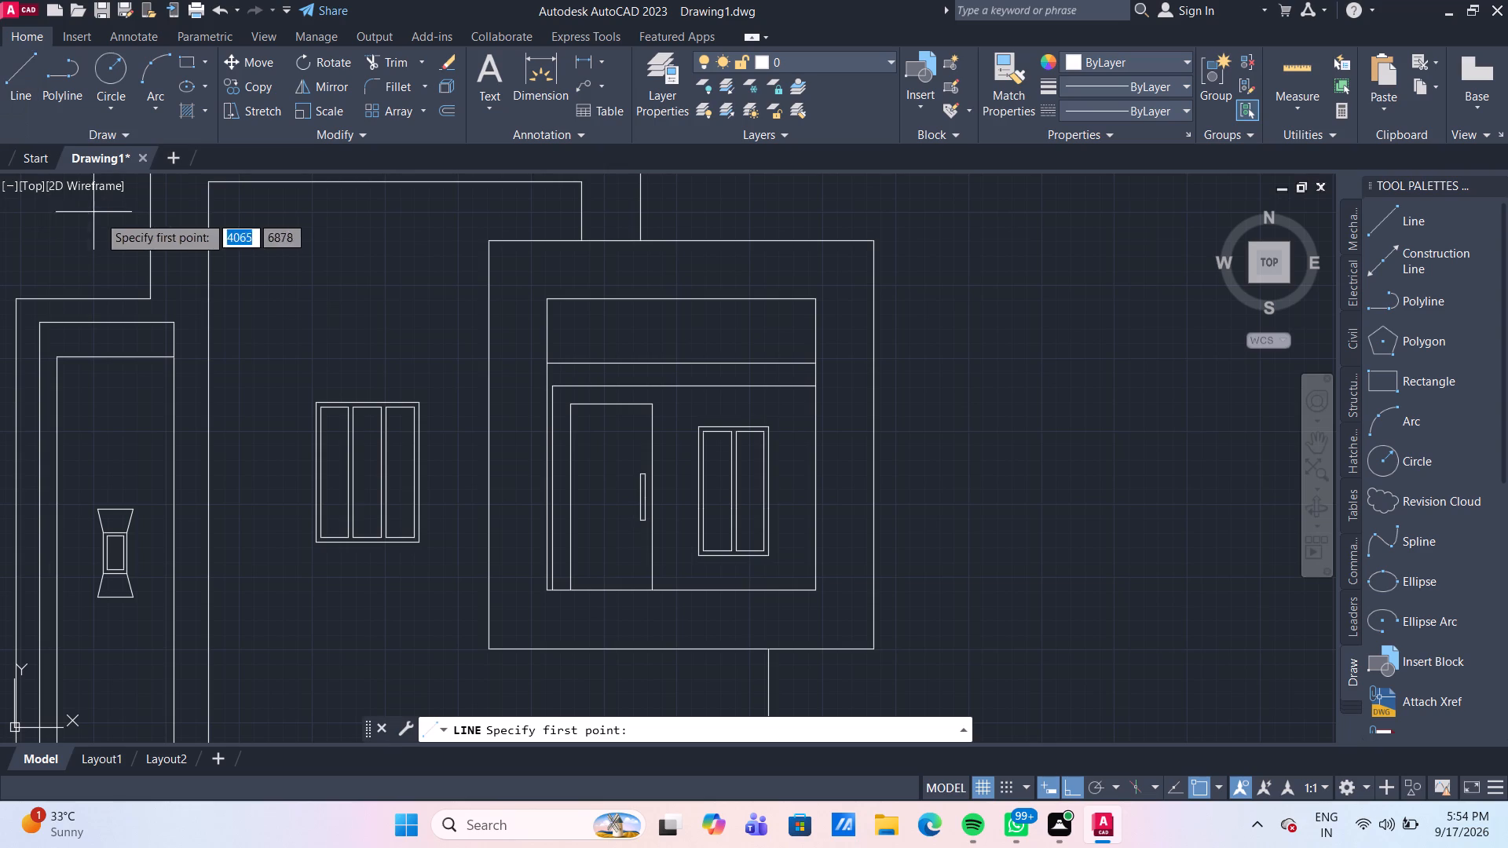
scroll(346, 410, up, 2)
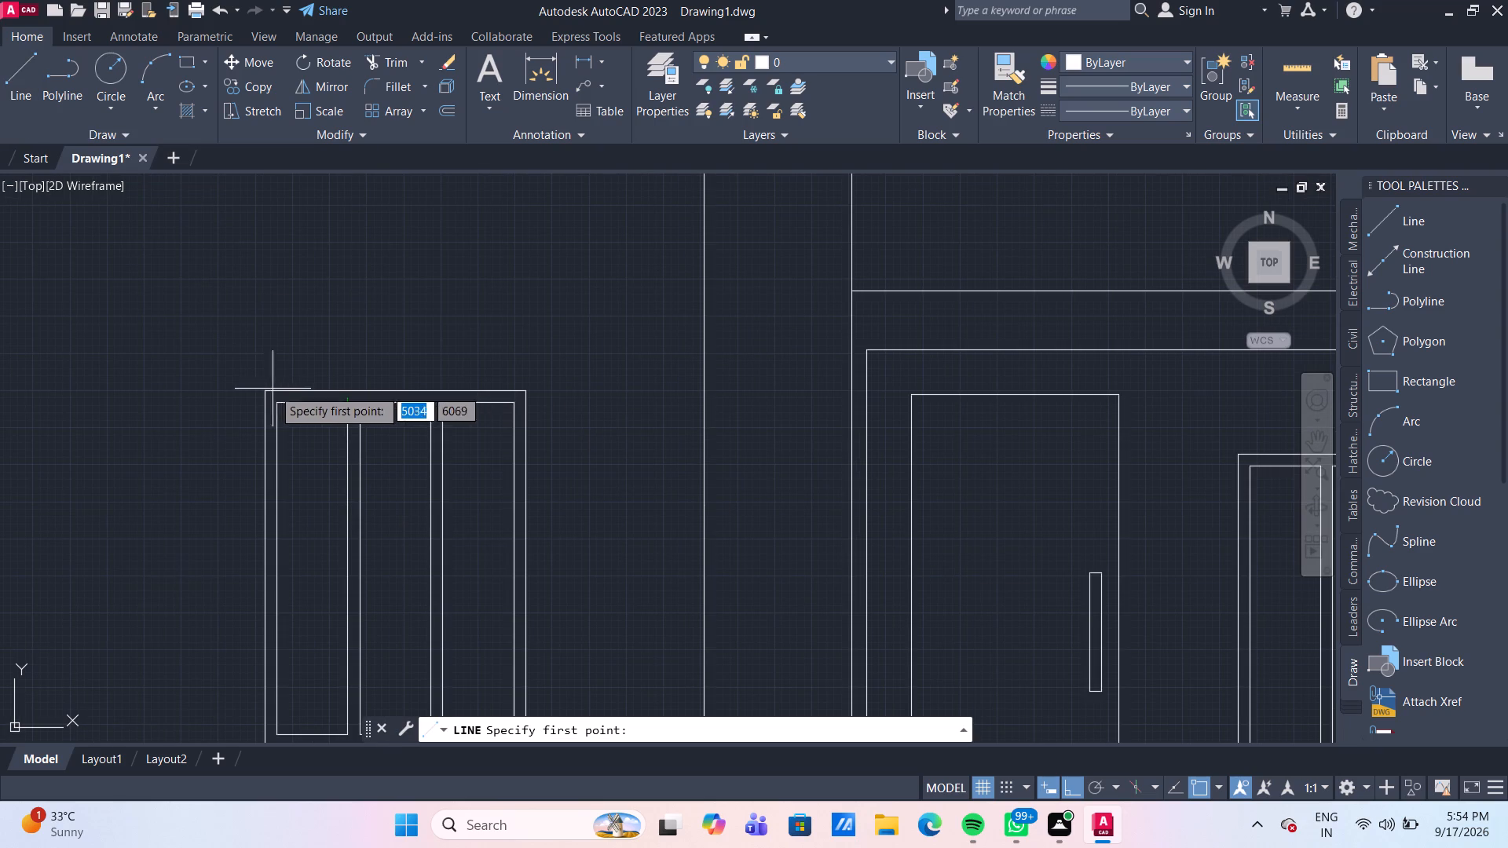
click(267, 391)
scroll(272, 307, down, 2)
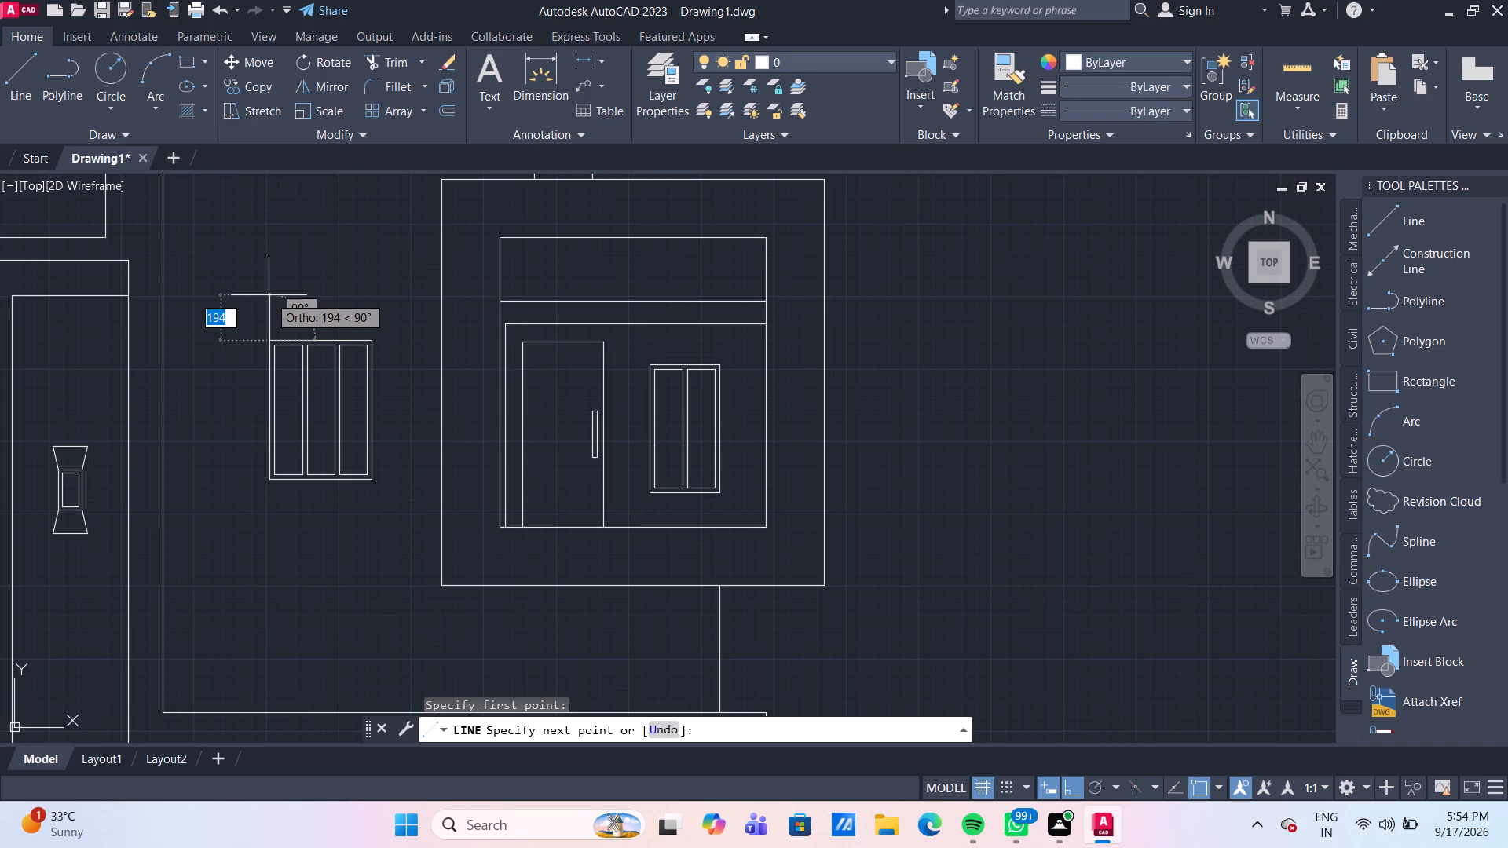
scroll(269, 295, up, 1)
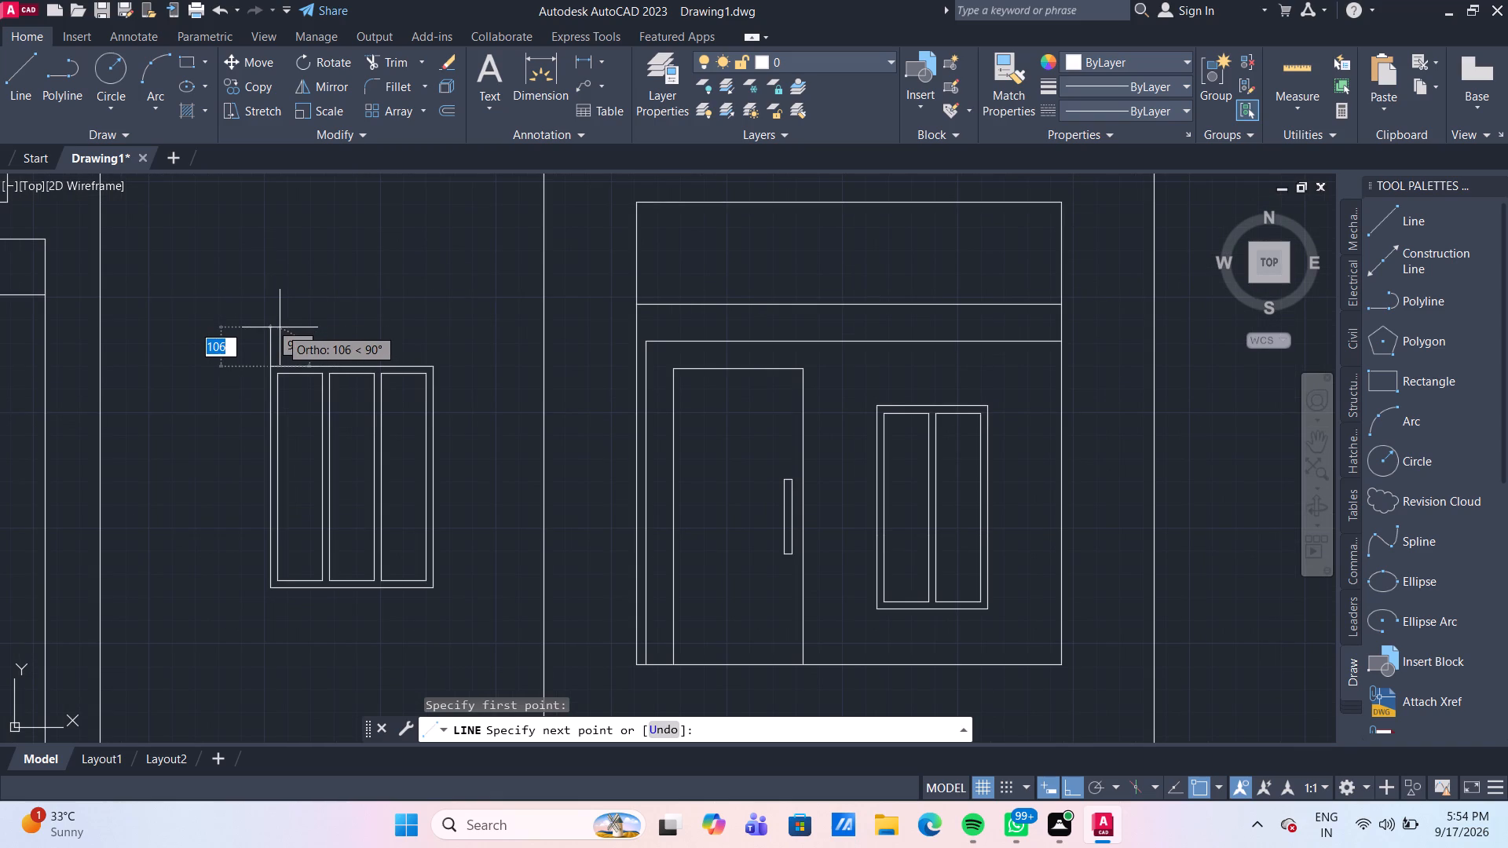
text(100)
key(Return)
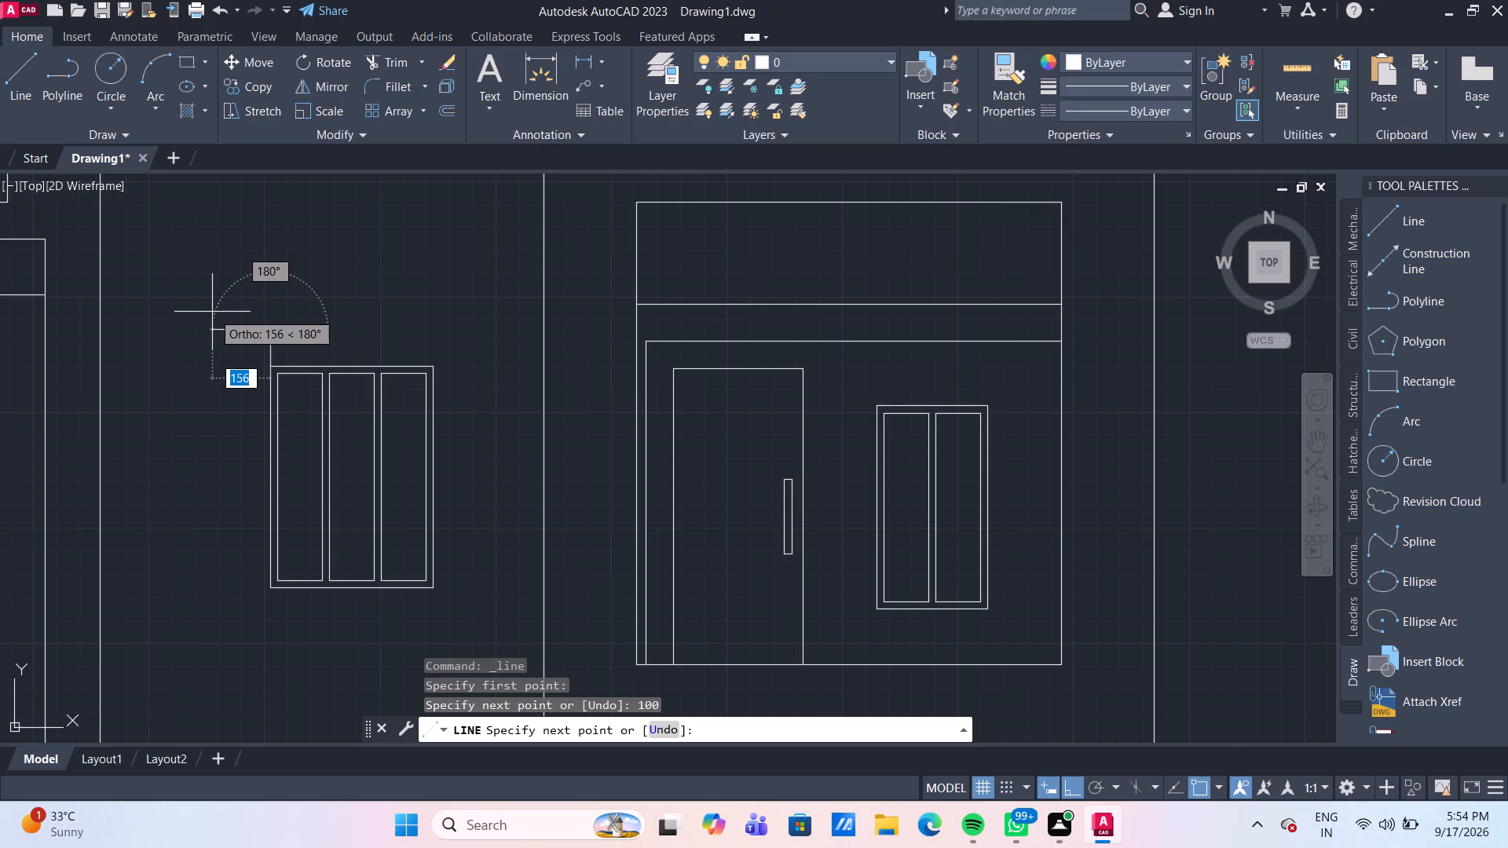
text(150)
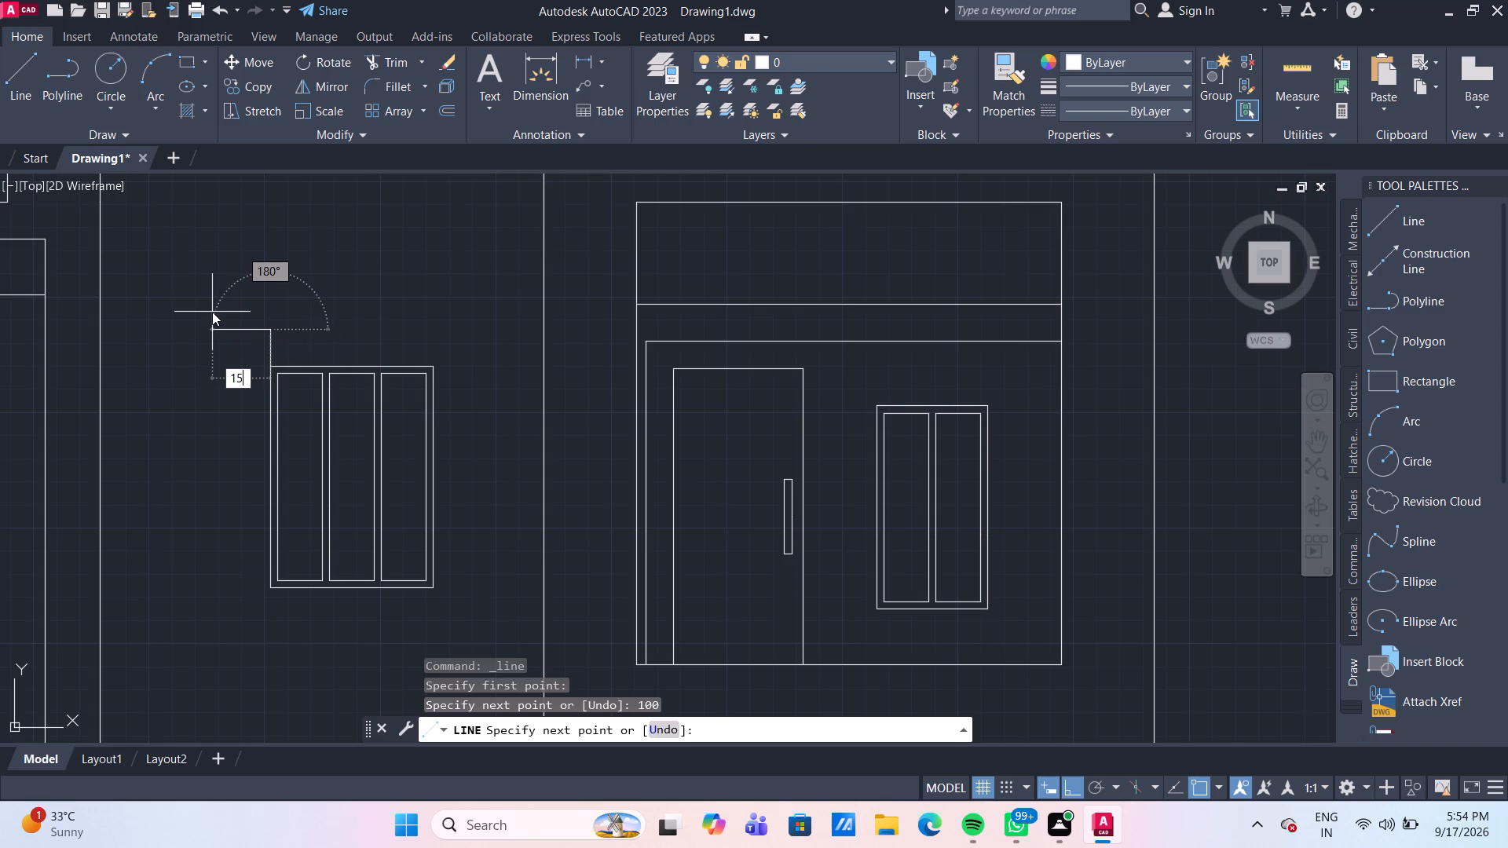
key(Return)
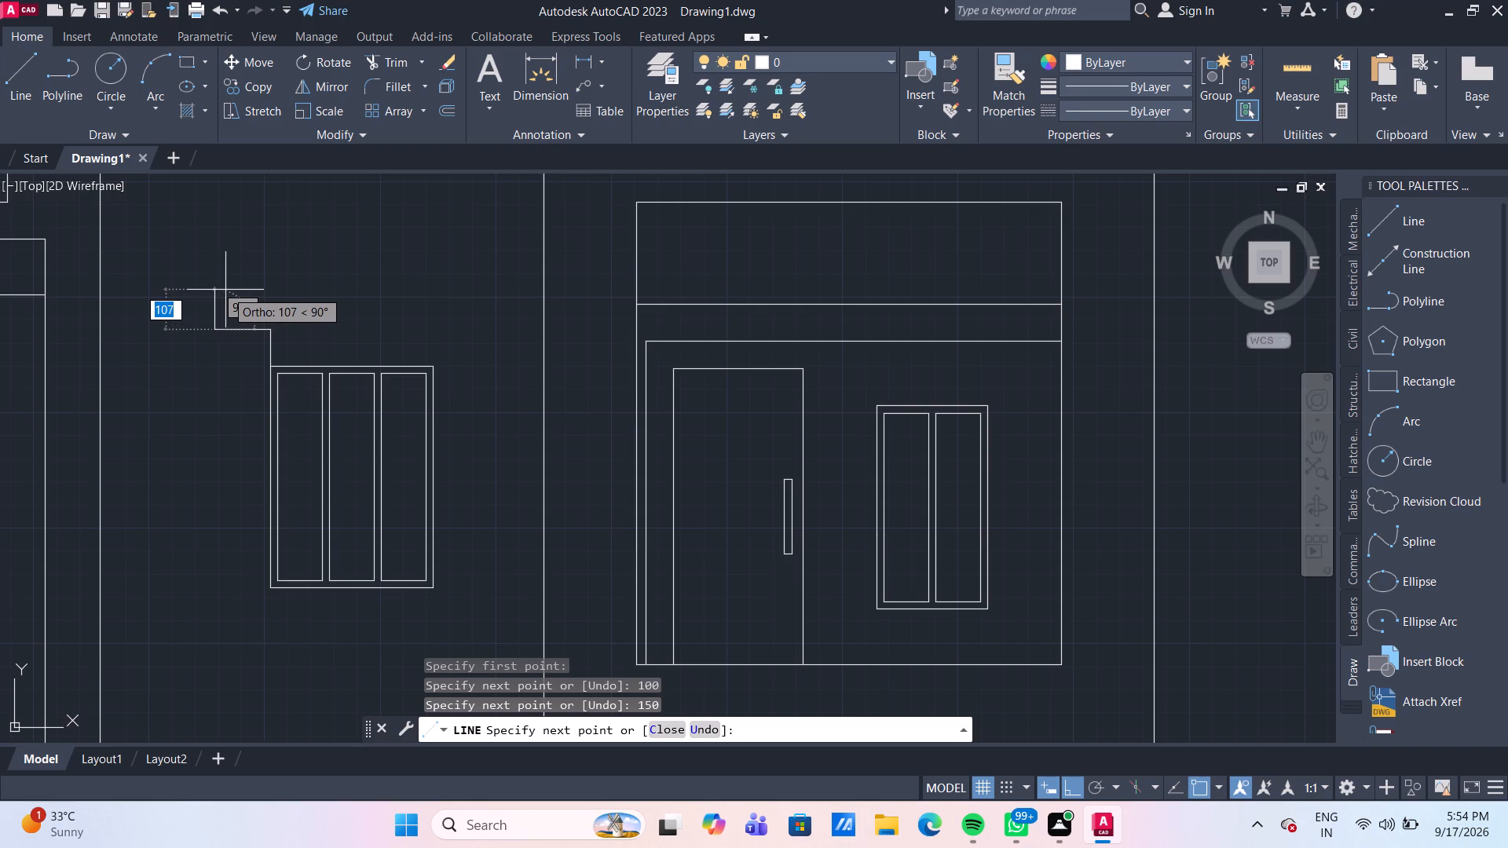
Continue the stepped canopy profile 50 up, 25 left and 25 up, with a top edge about 766 long to the right.
text(50)
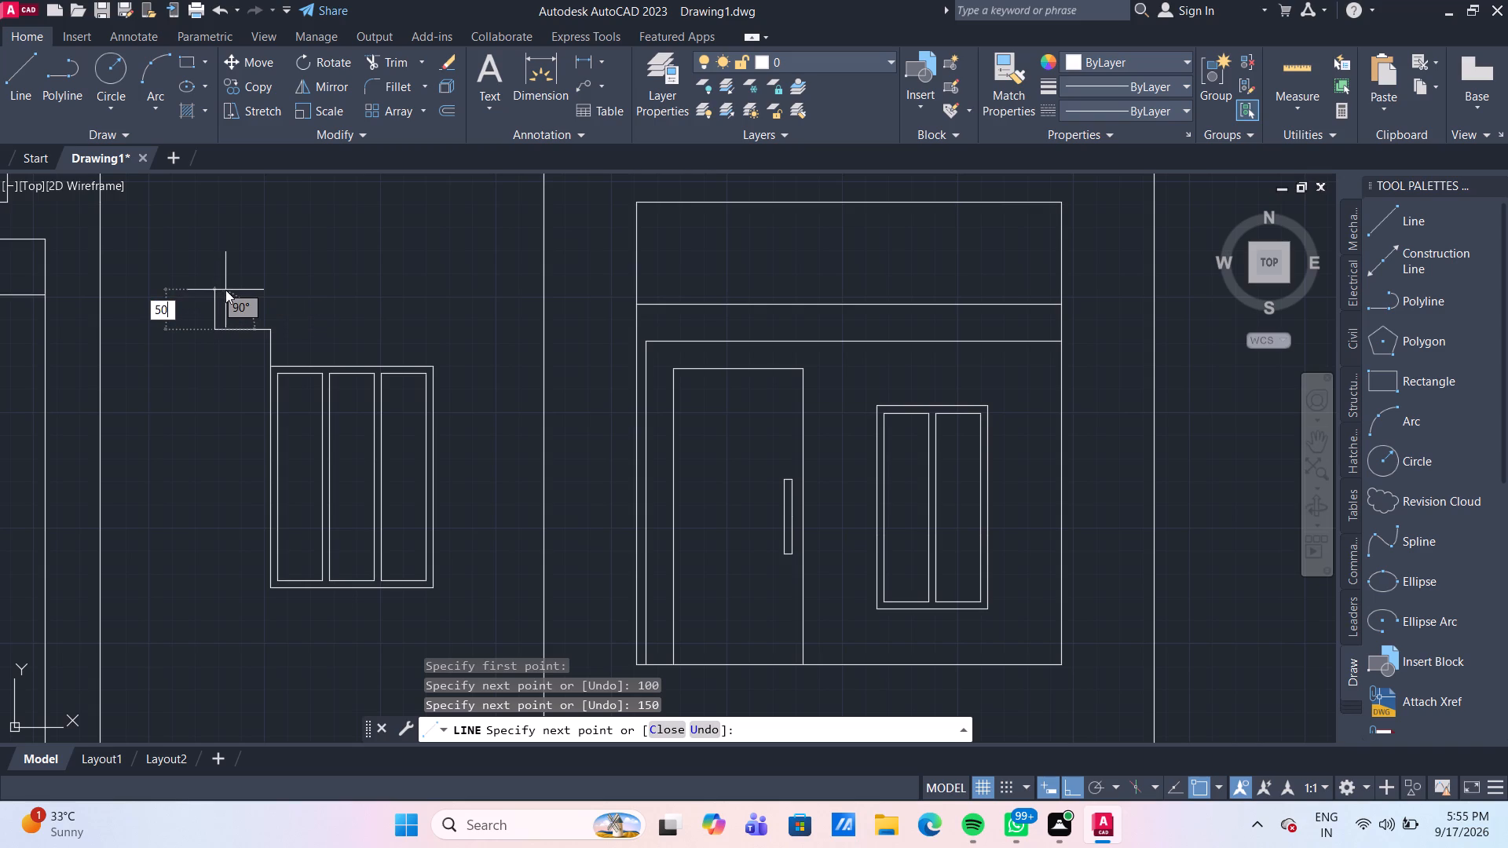
key(Return)
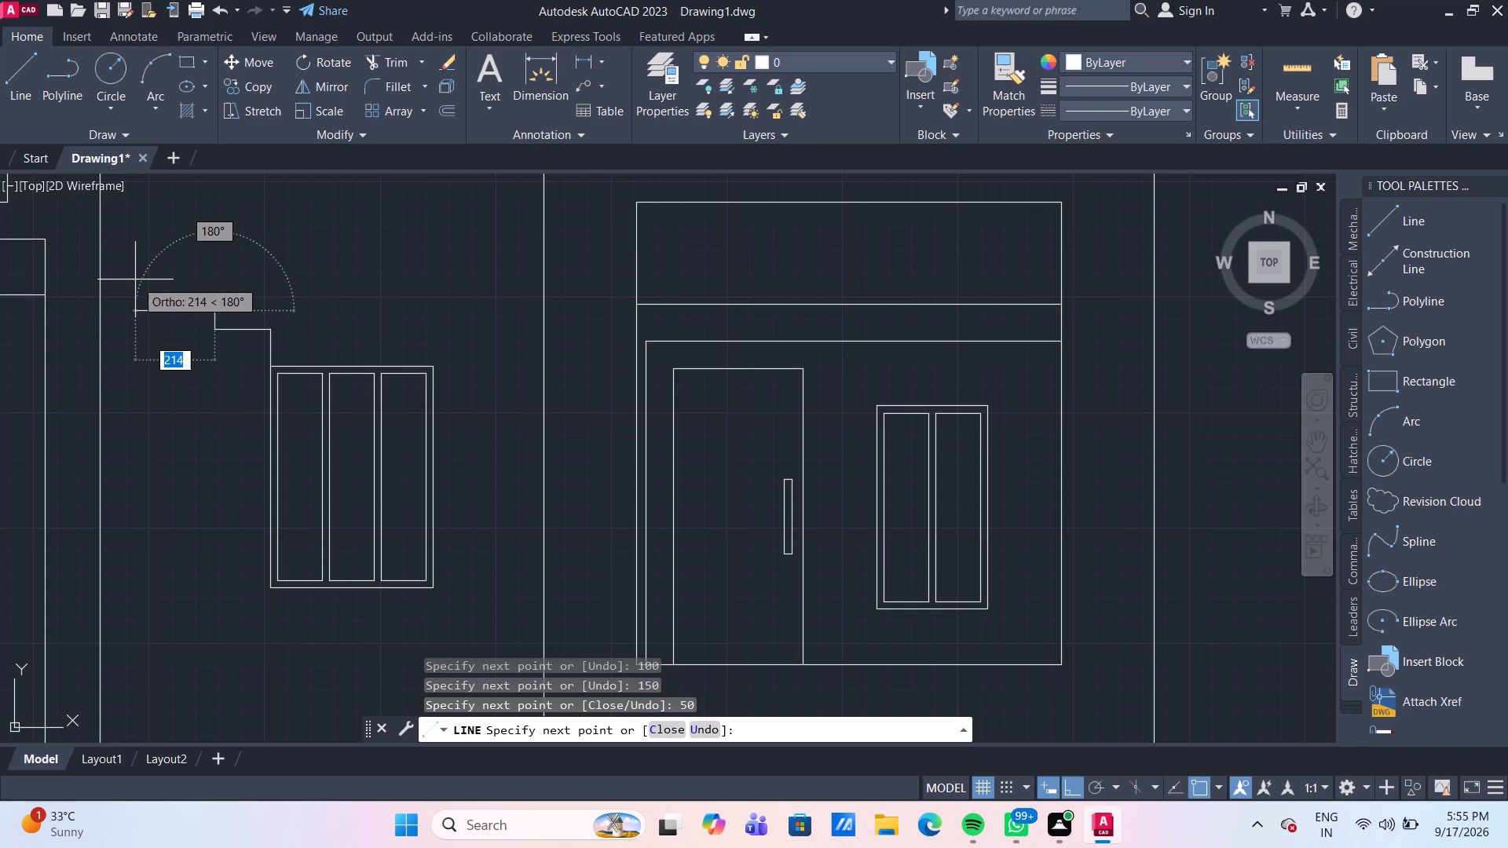
text(25)
key(Return)
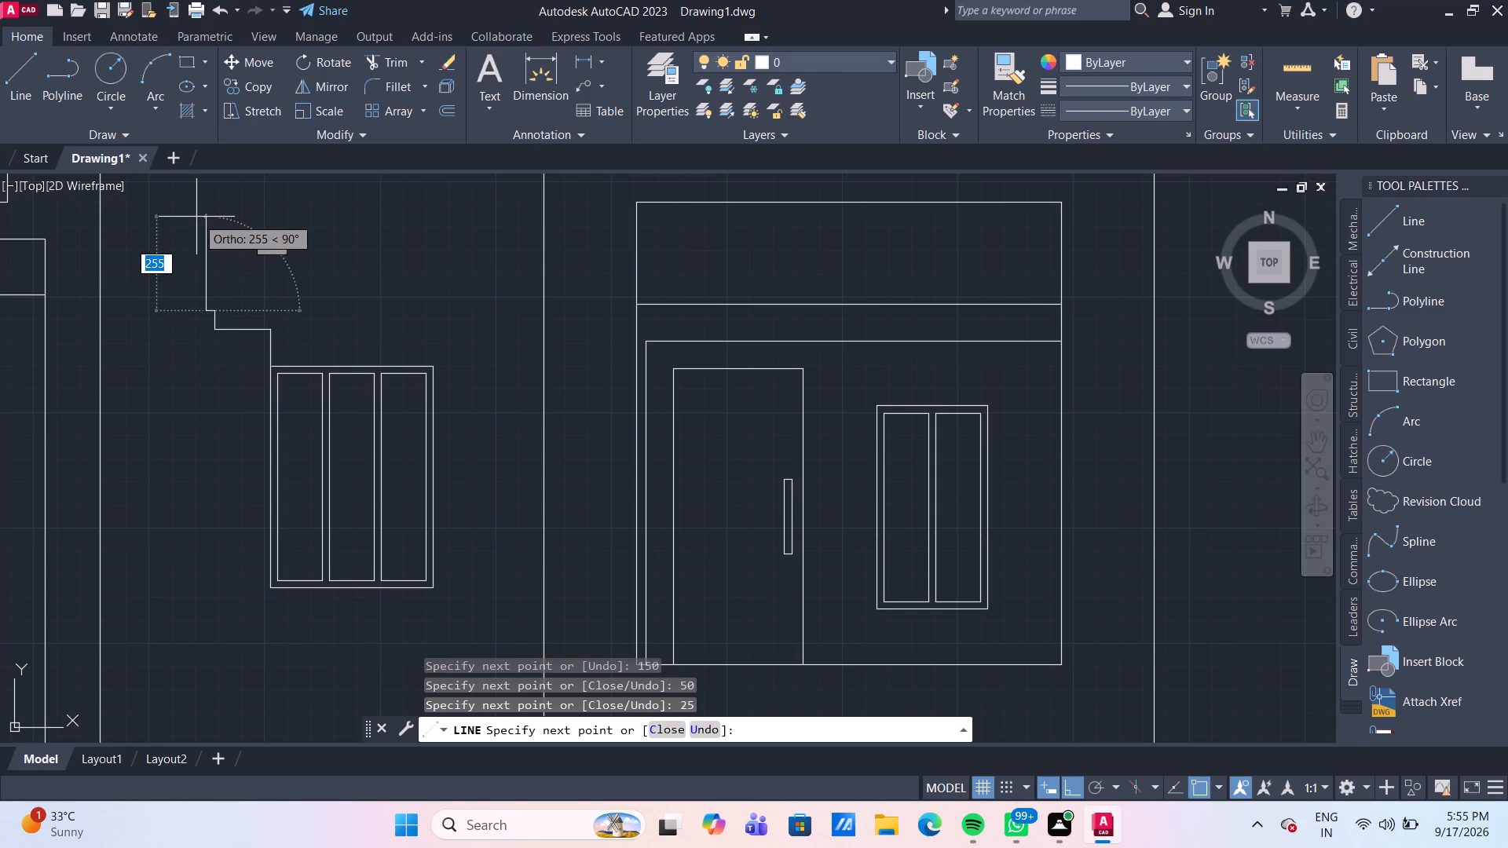
text(25)
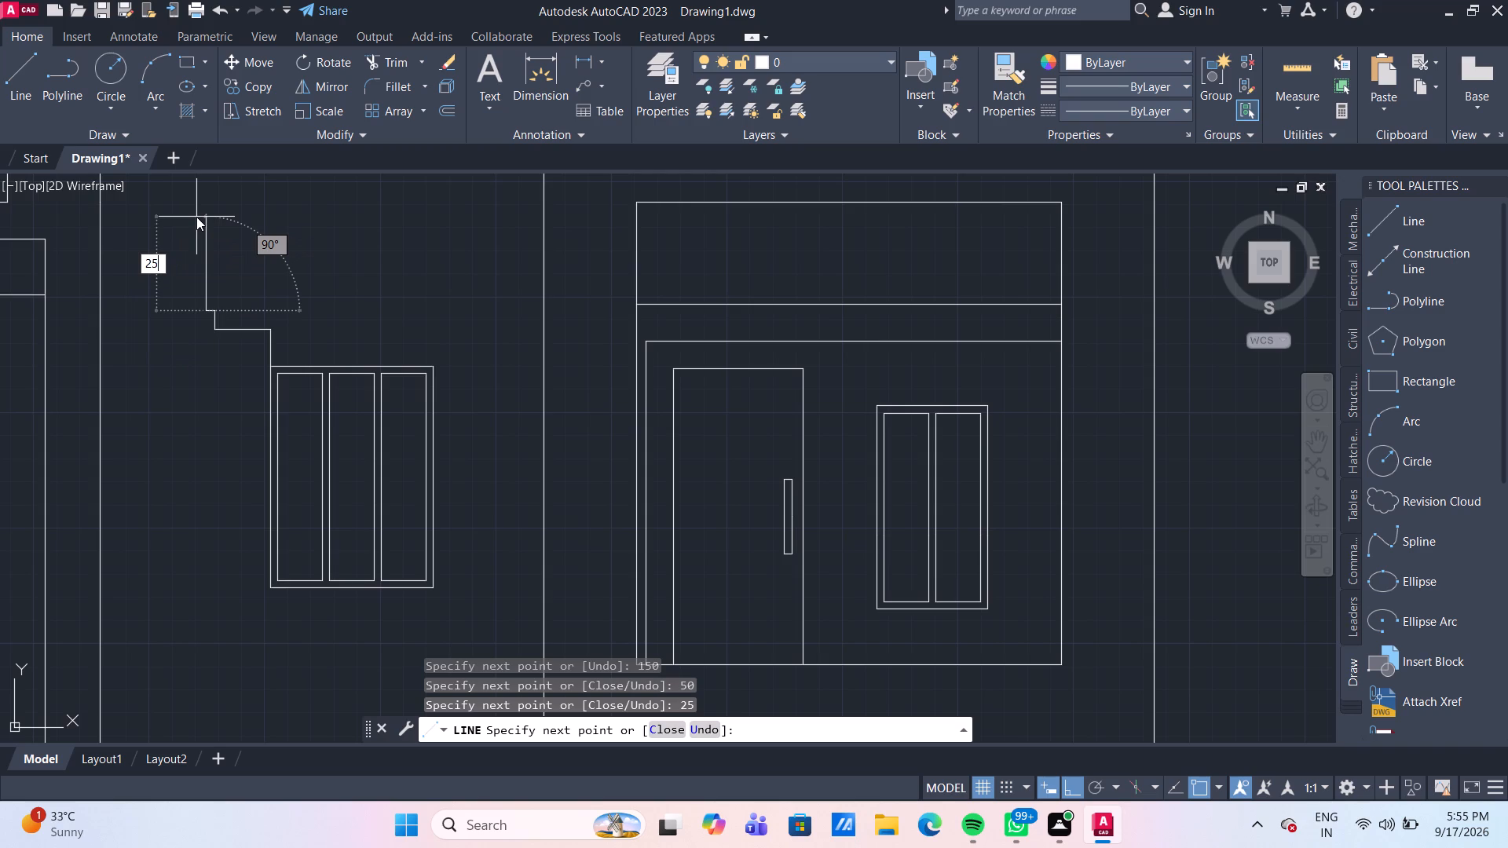
key(Return)
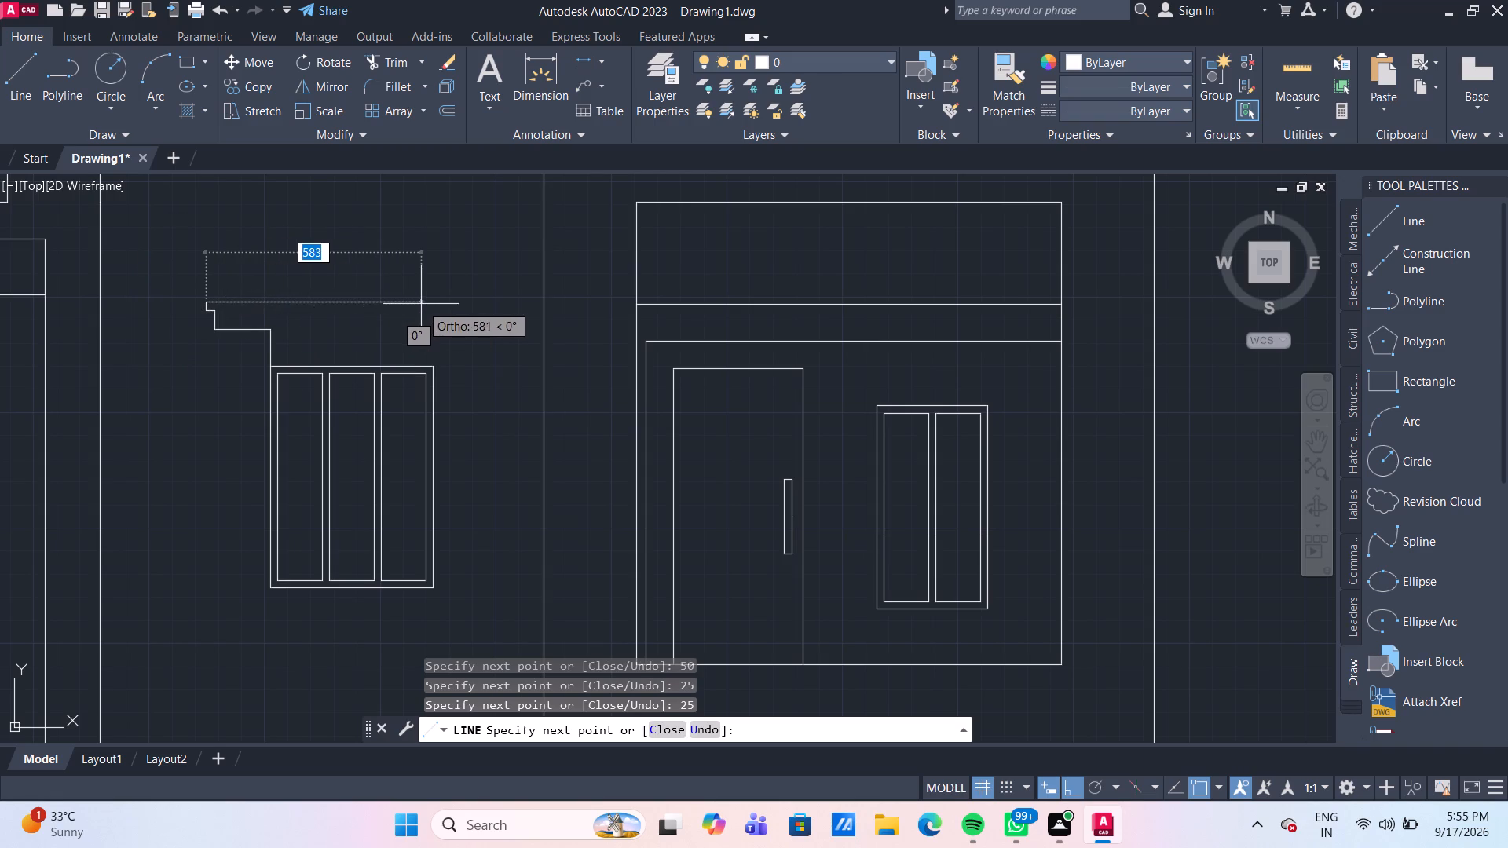
click(489, 305)
key(Escape)
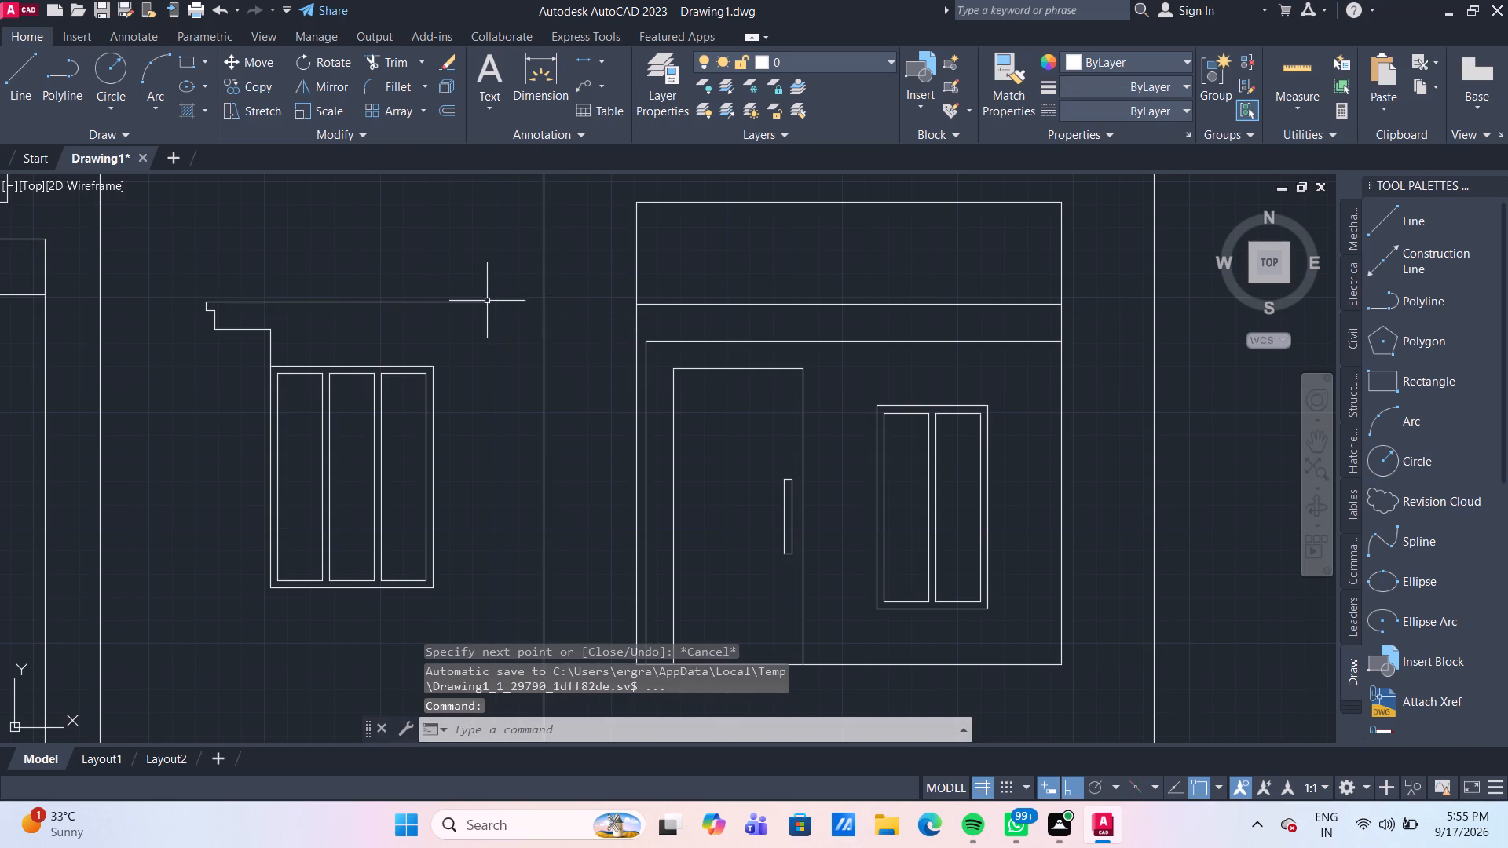
Draw a line from the same window's top-right corner, 100 up and 150 outward to the right.
click(14, 87)
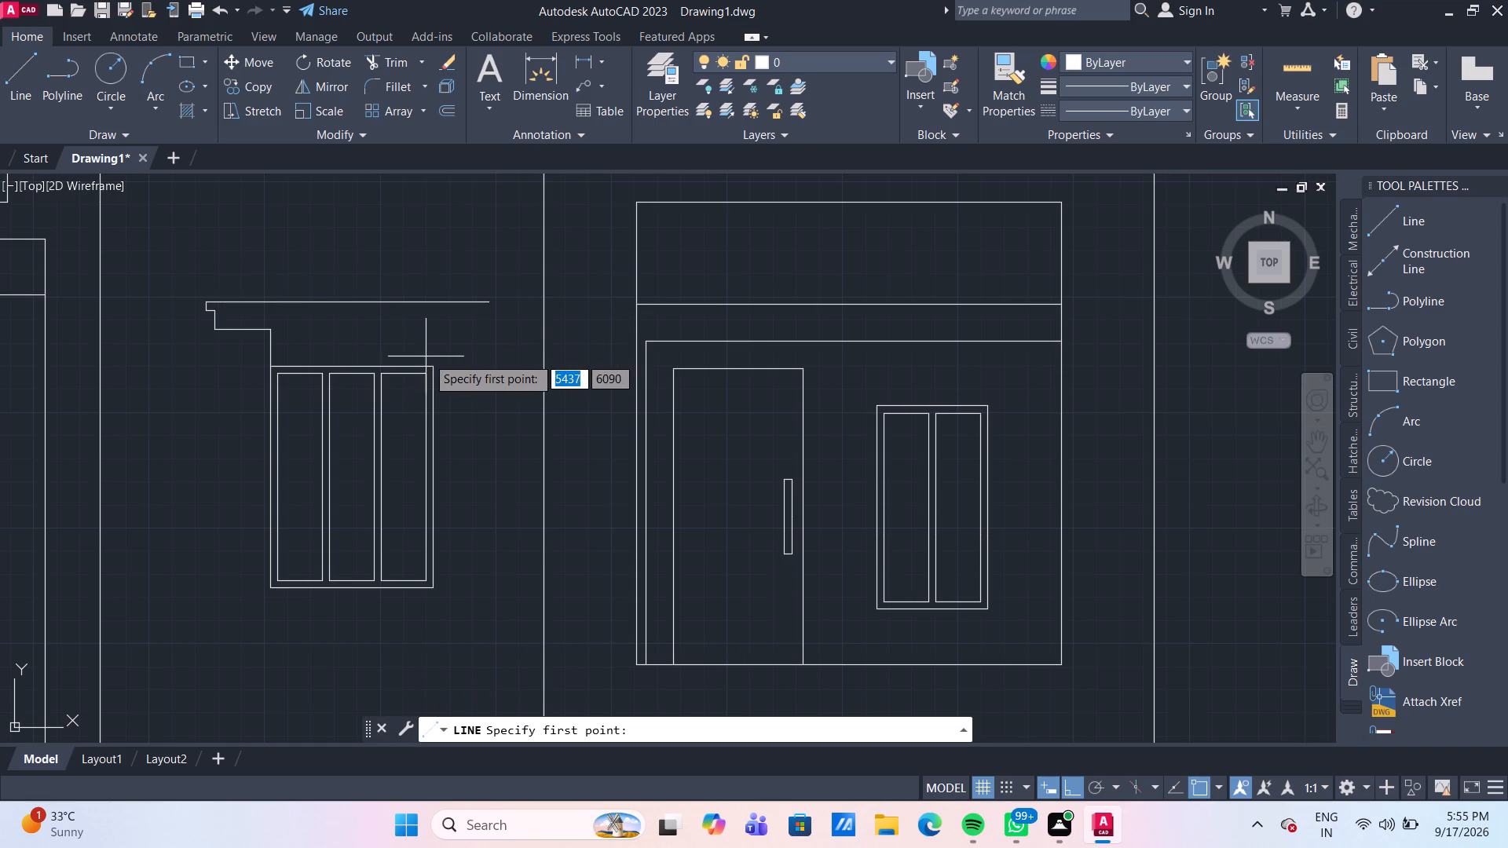
click(436, 365)
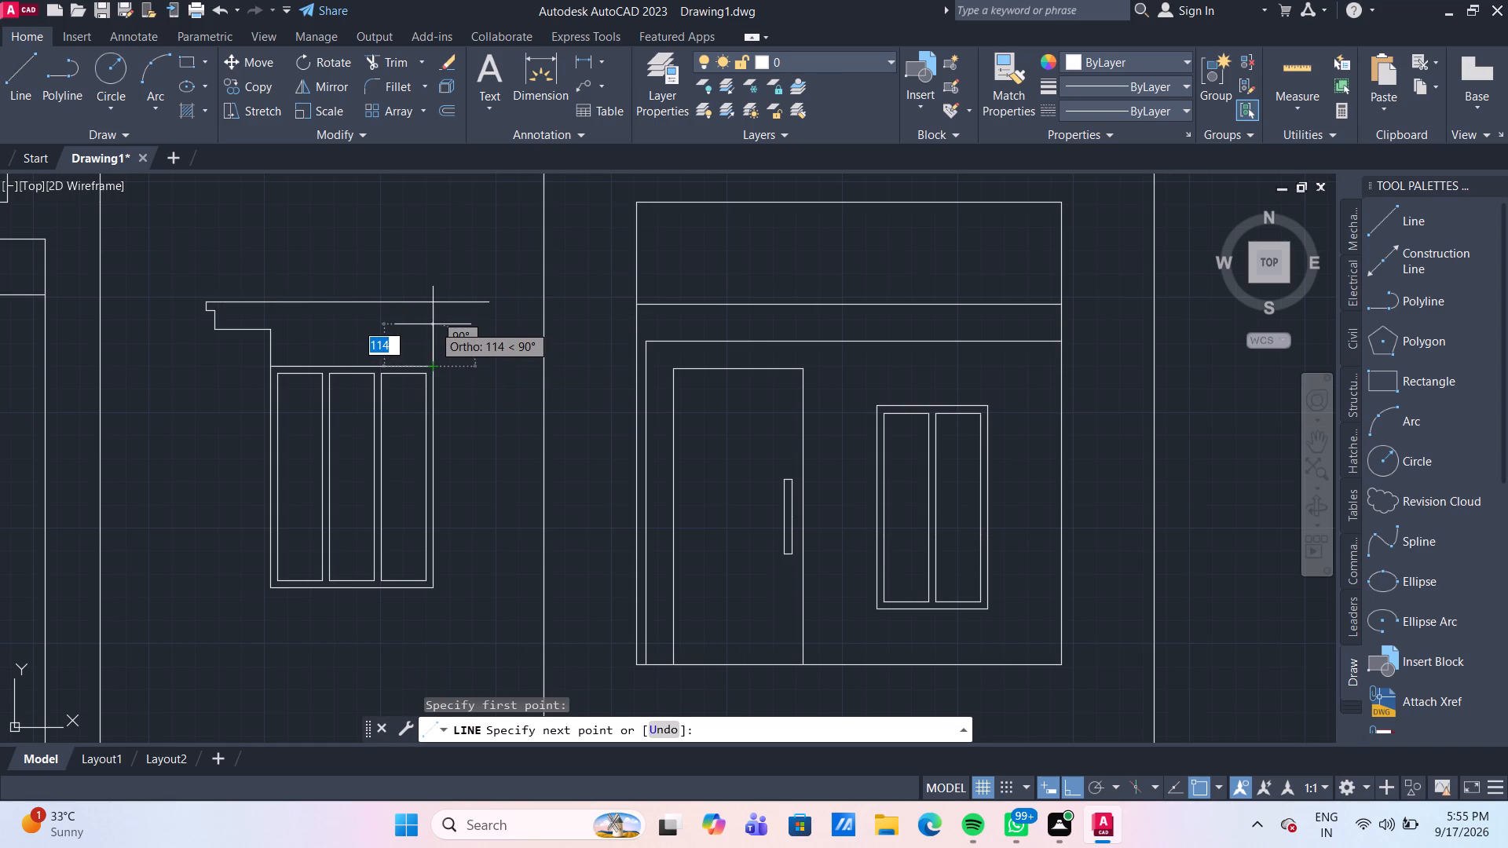
text(100)
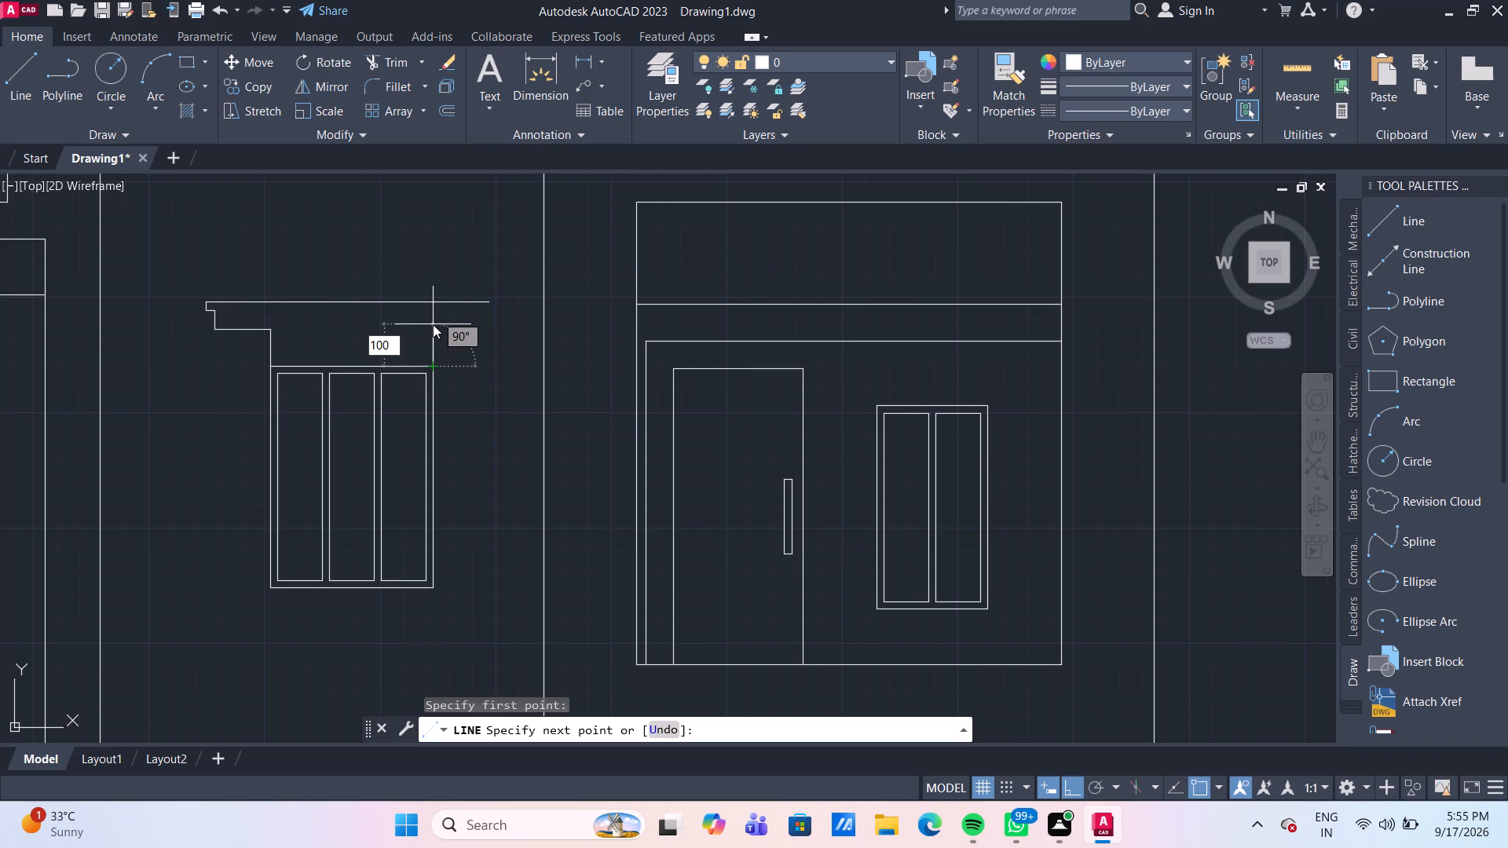
key(Return)
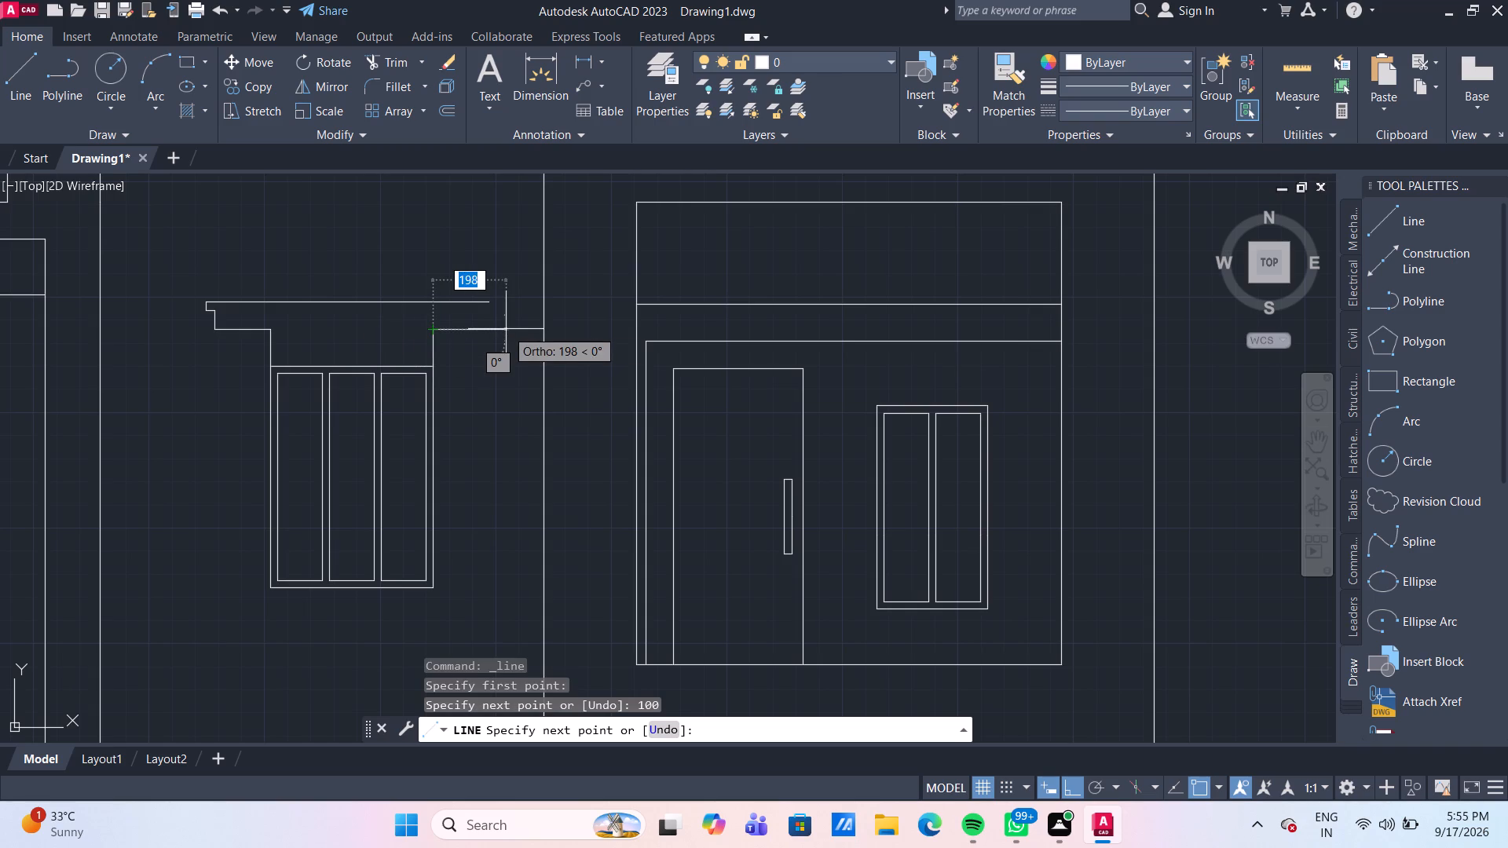
text(150)
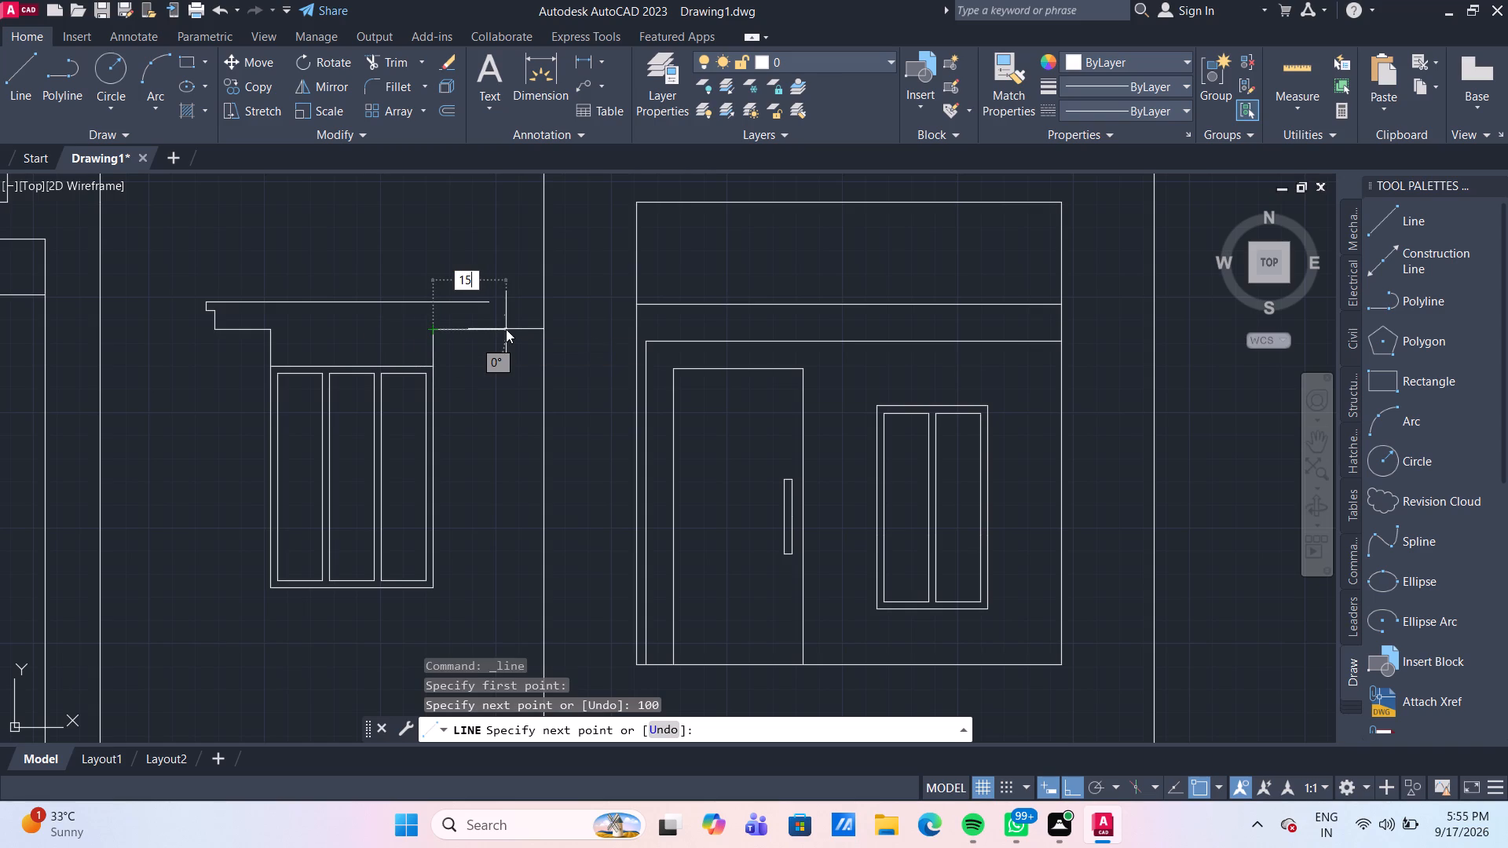
key(Return)
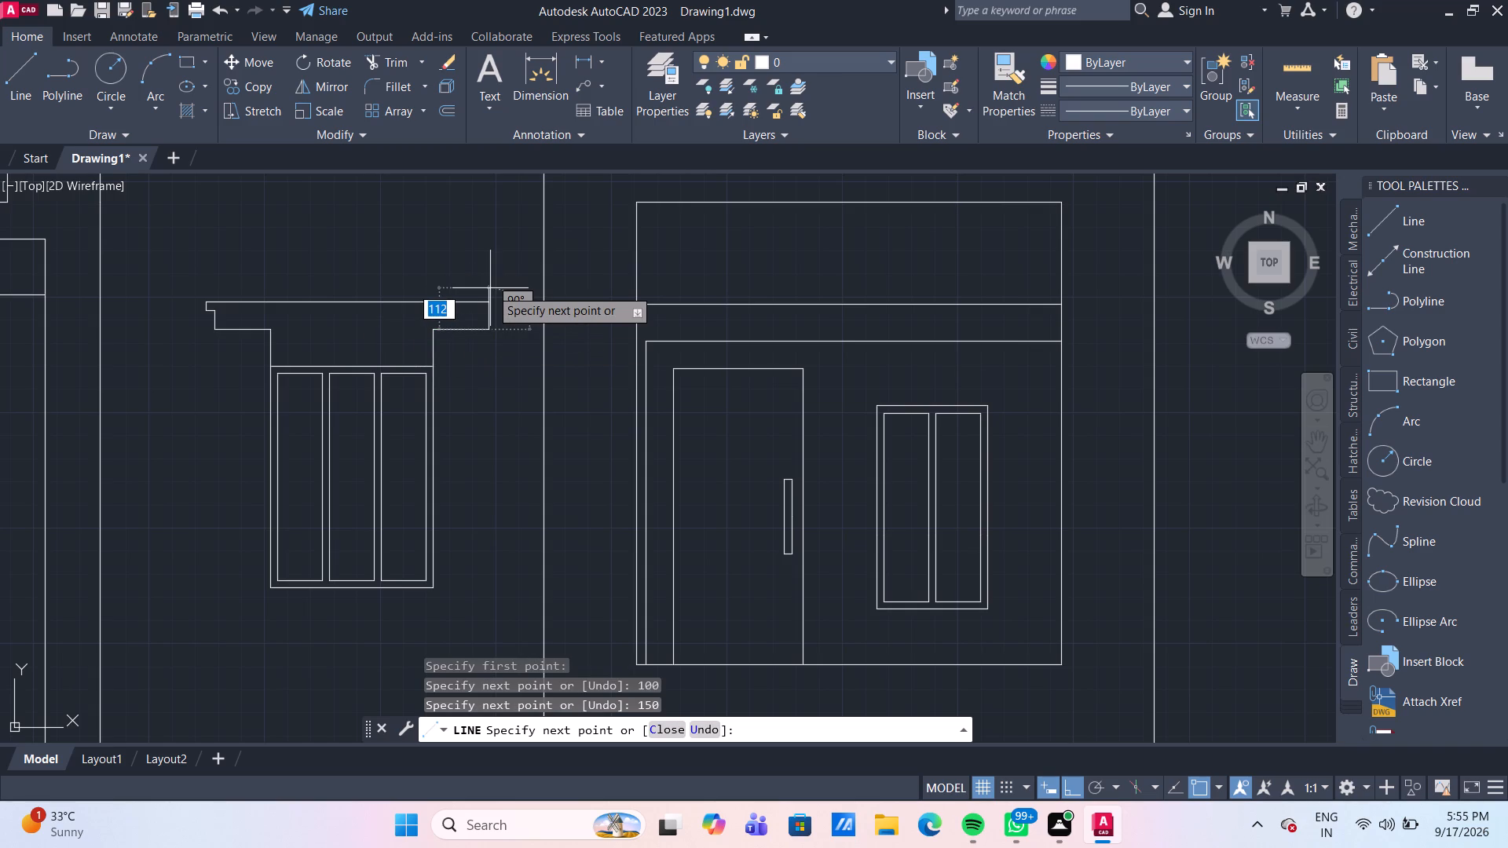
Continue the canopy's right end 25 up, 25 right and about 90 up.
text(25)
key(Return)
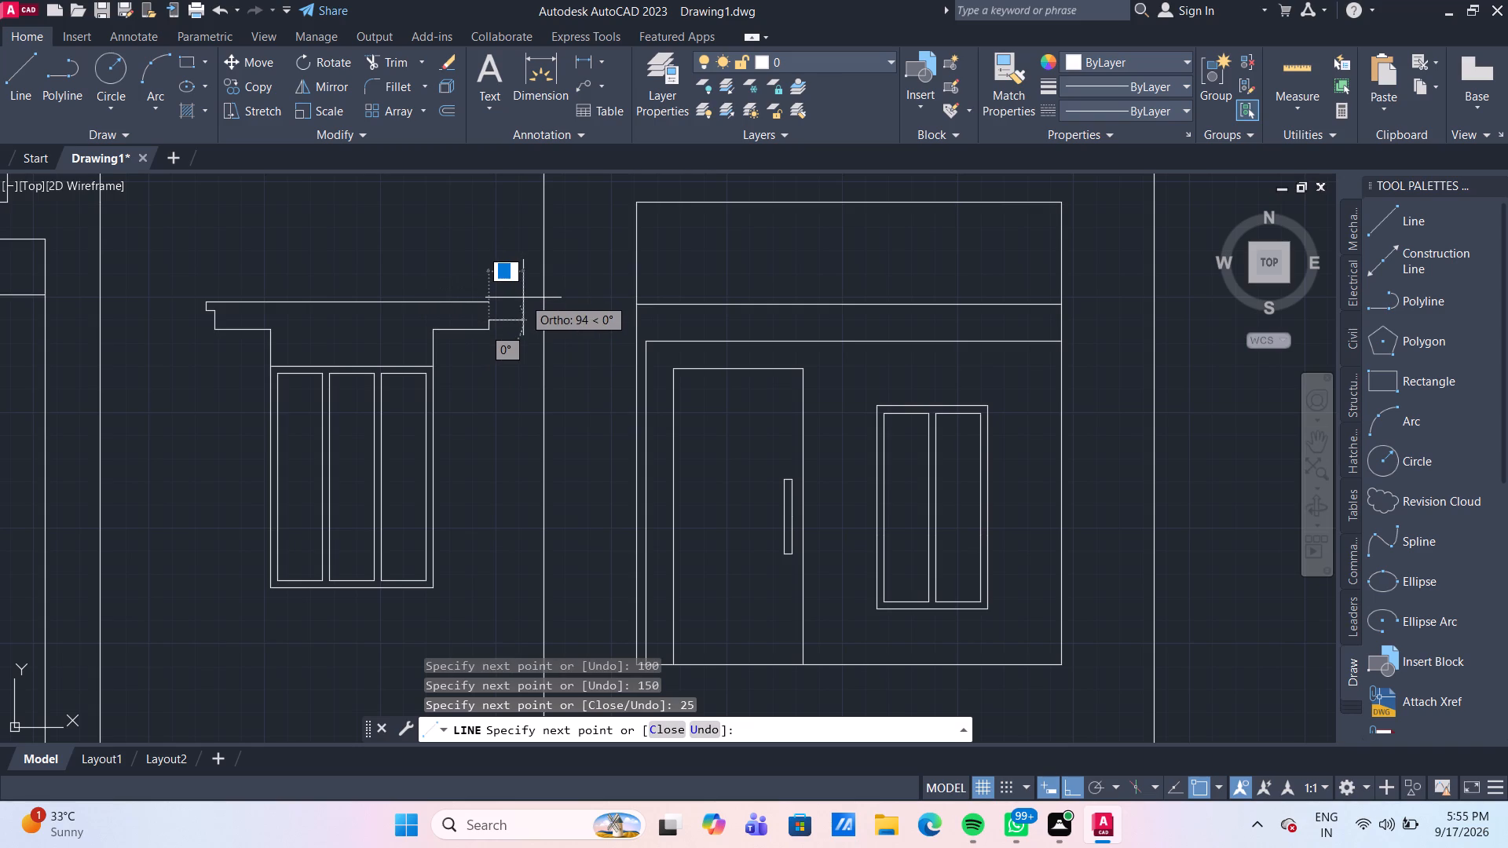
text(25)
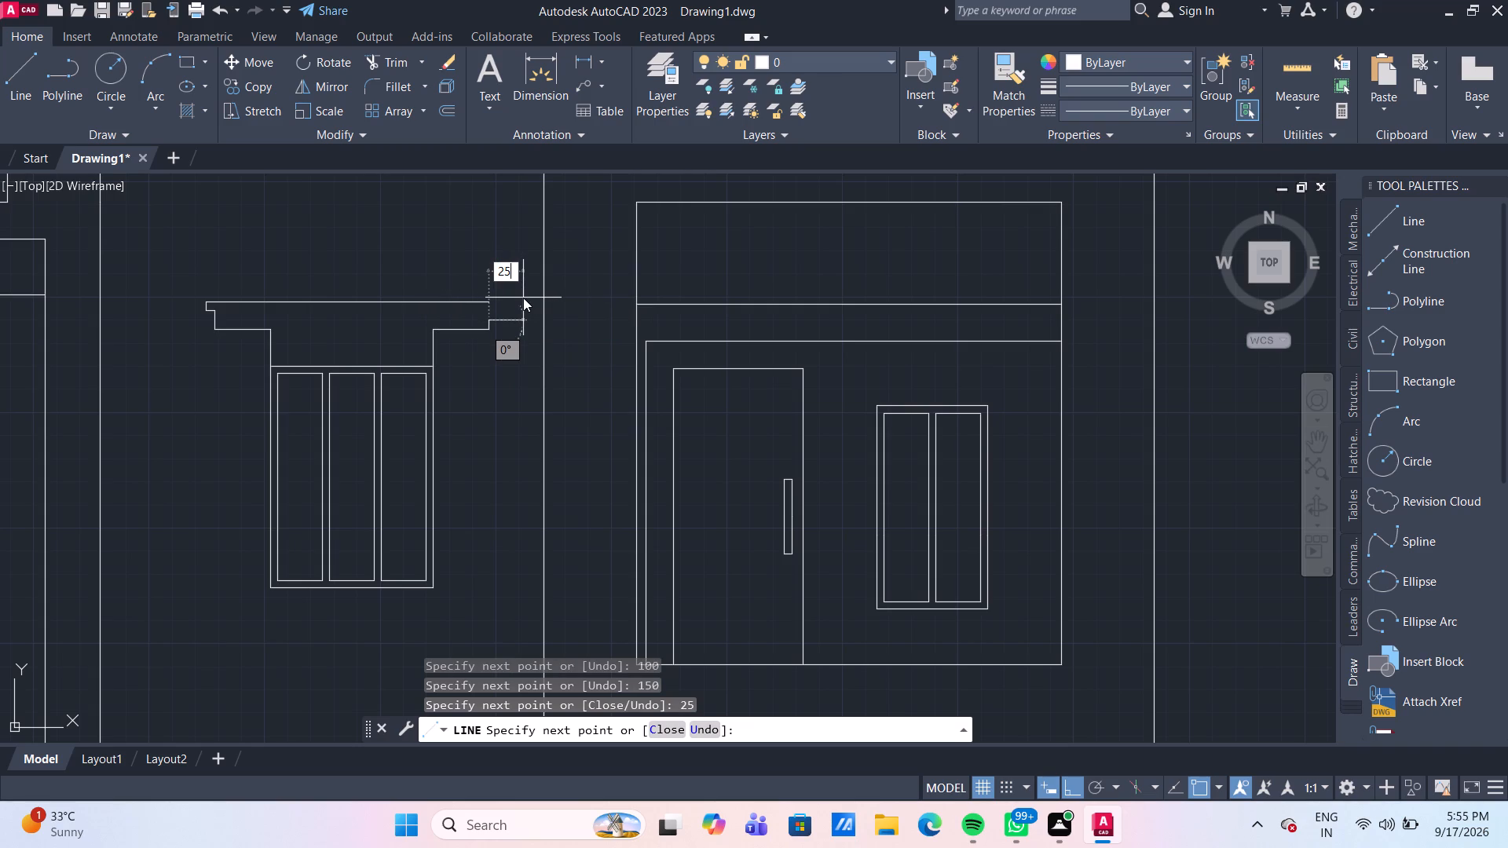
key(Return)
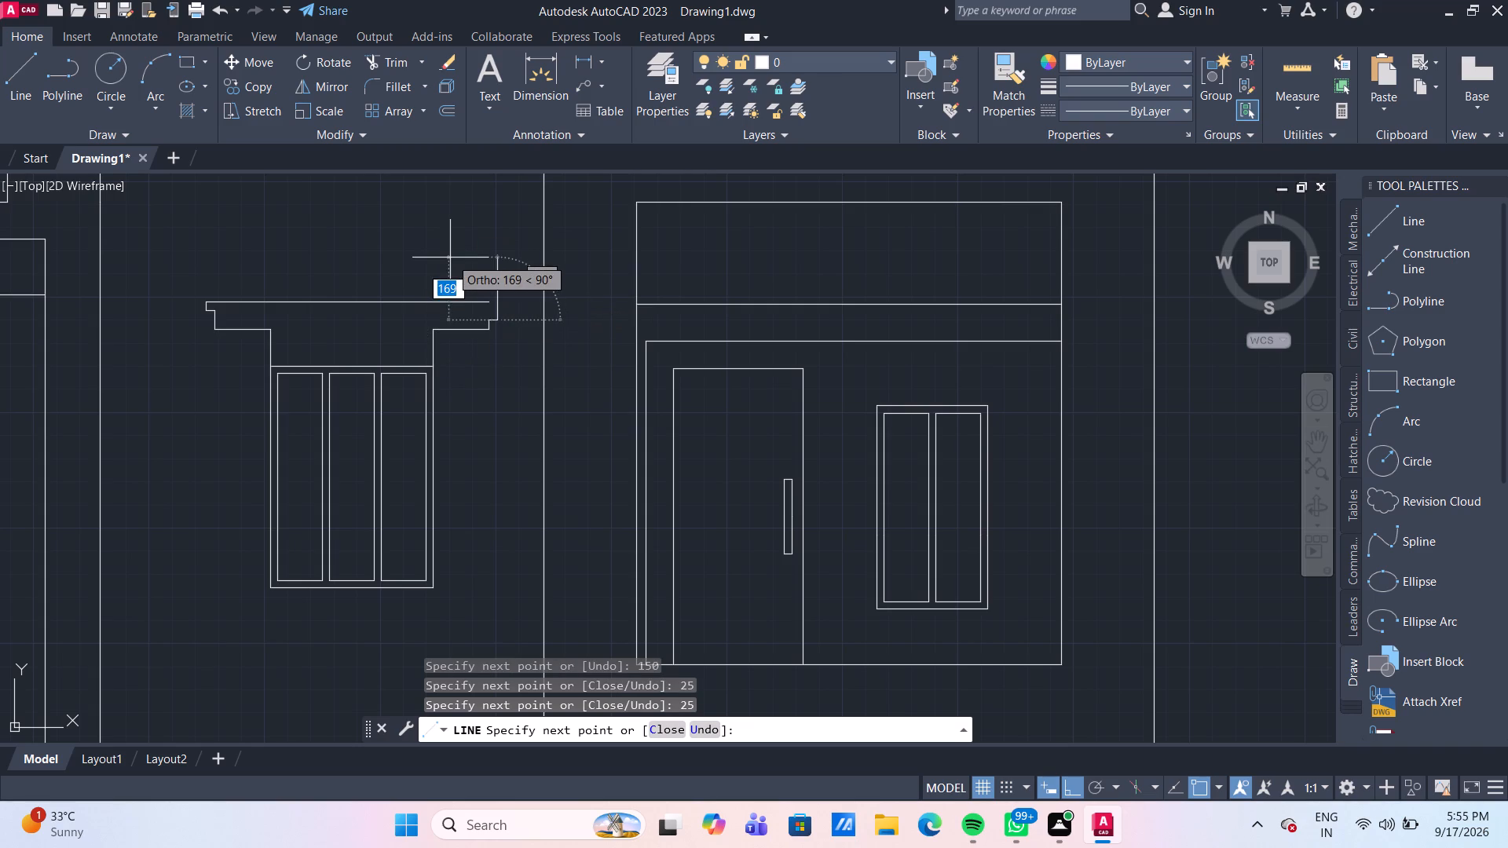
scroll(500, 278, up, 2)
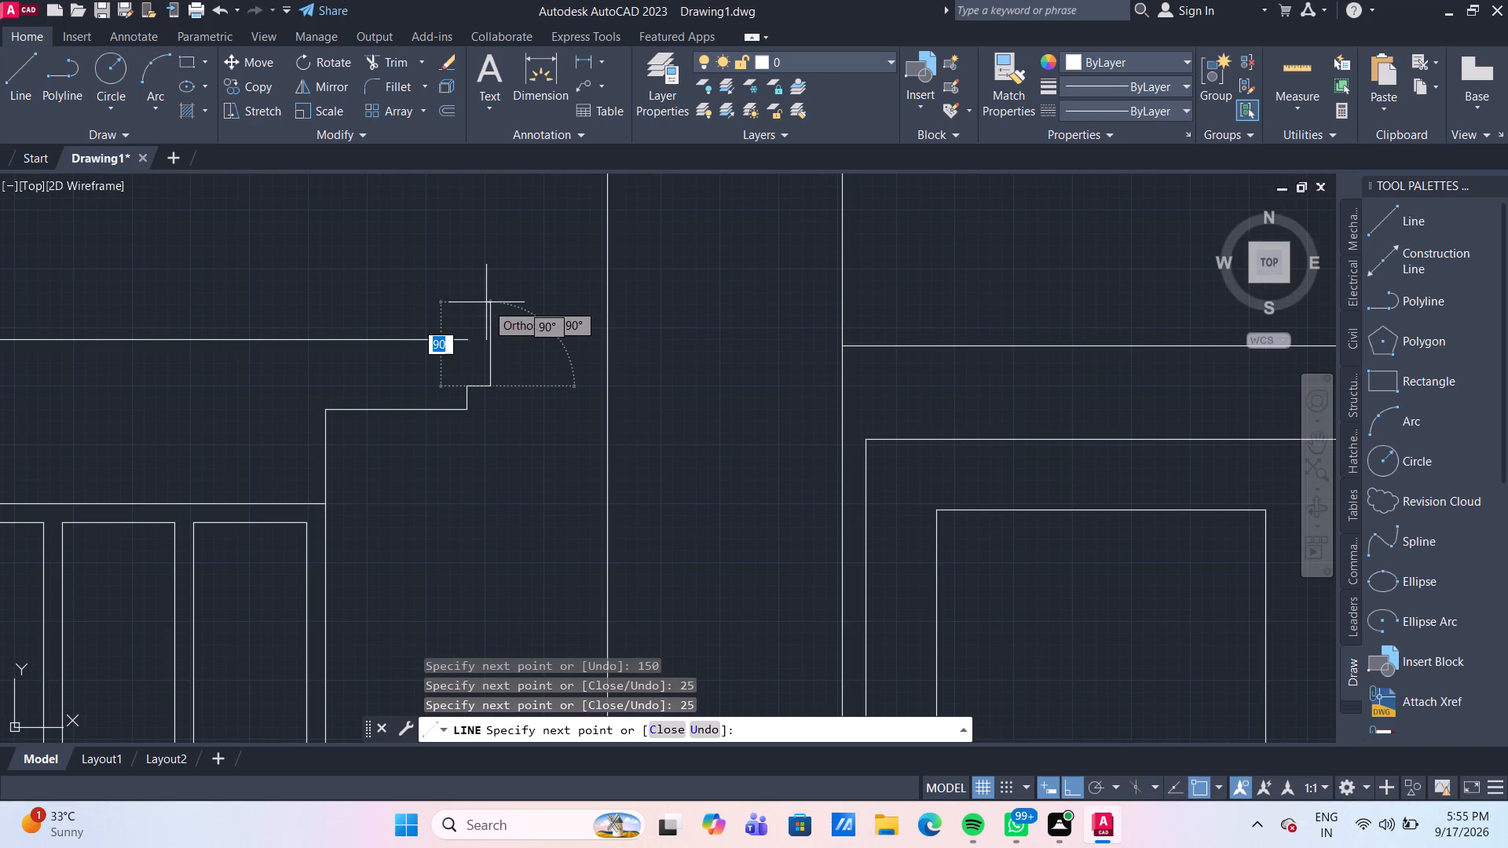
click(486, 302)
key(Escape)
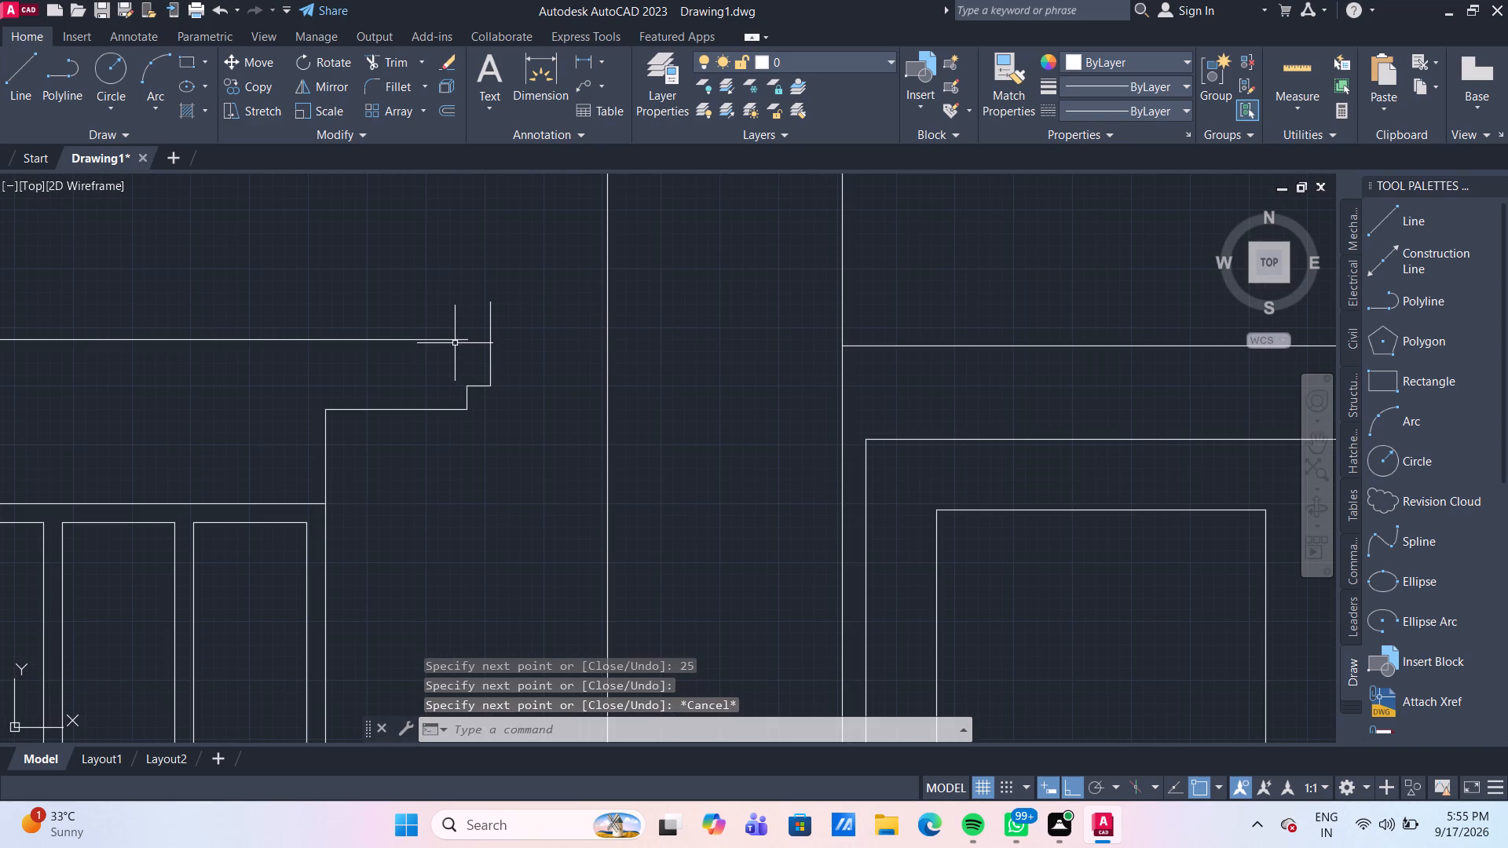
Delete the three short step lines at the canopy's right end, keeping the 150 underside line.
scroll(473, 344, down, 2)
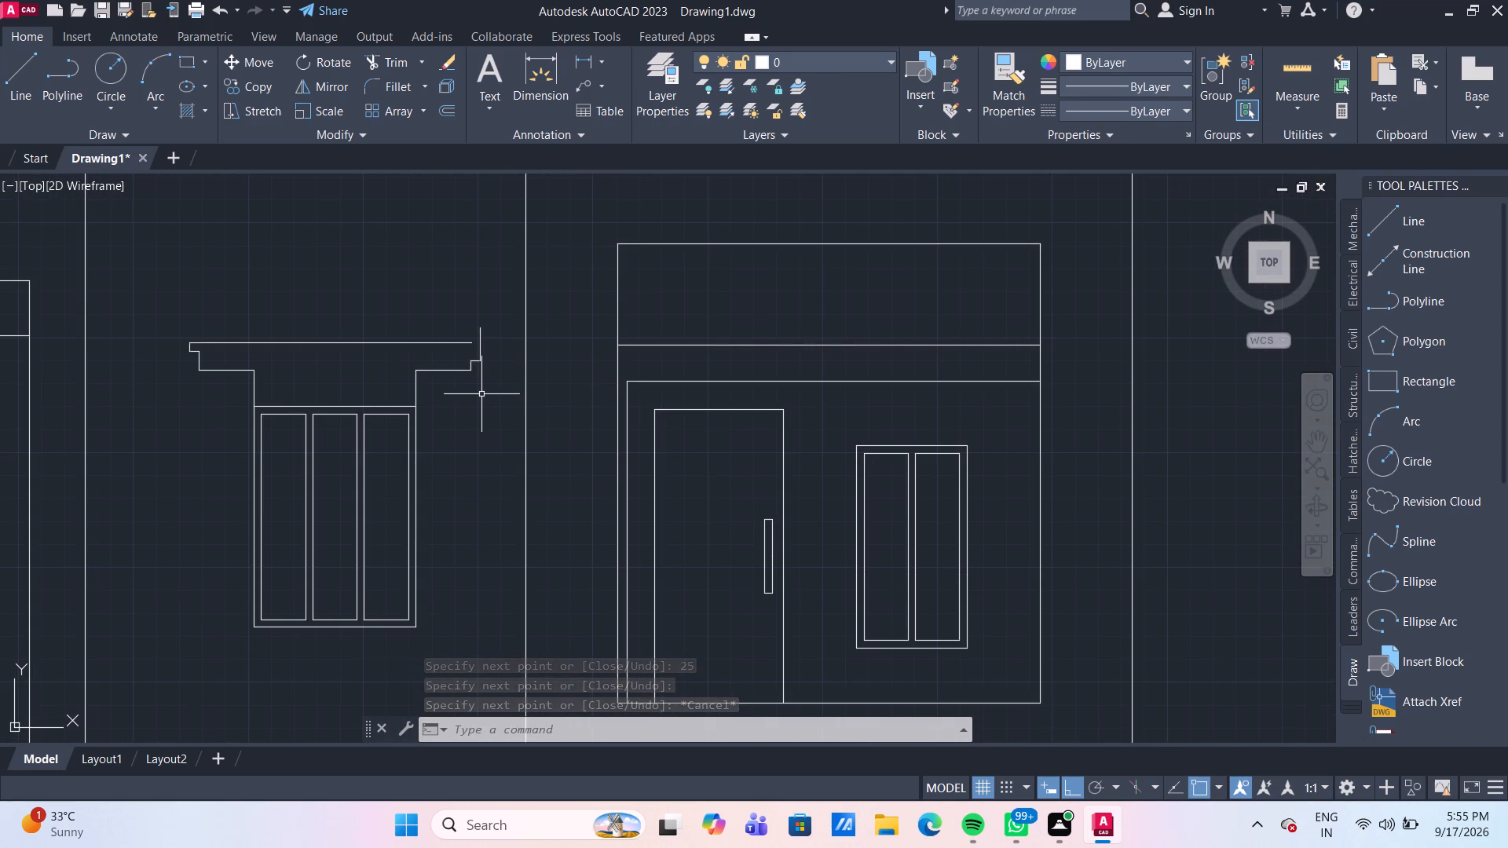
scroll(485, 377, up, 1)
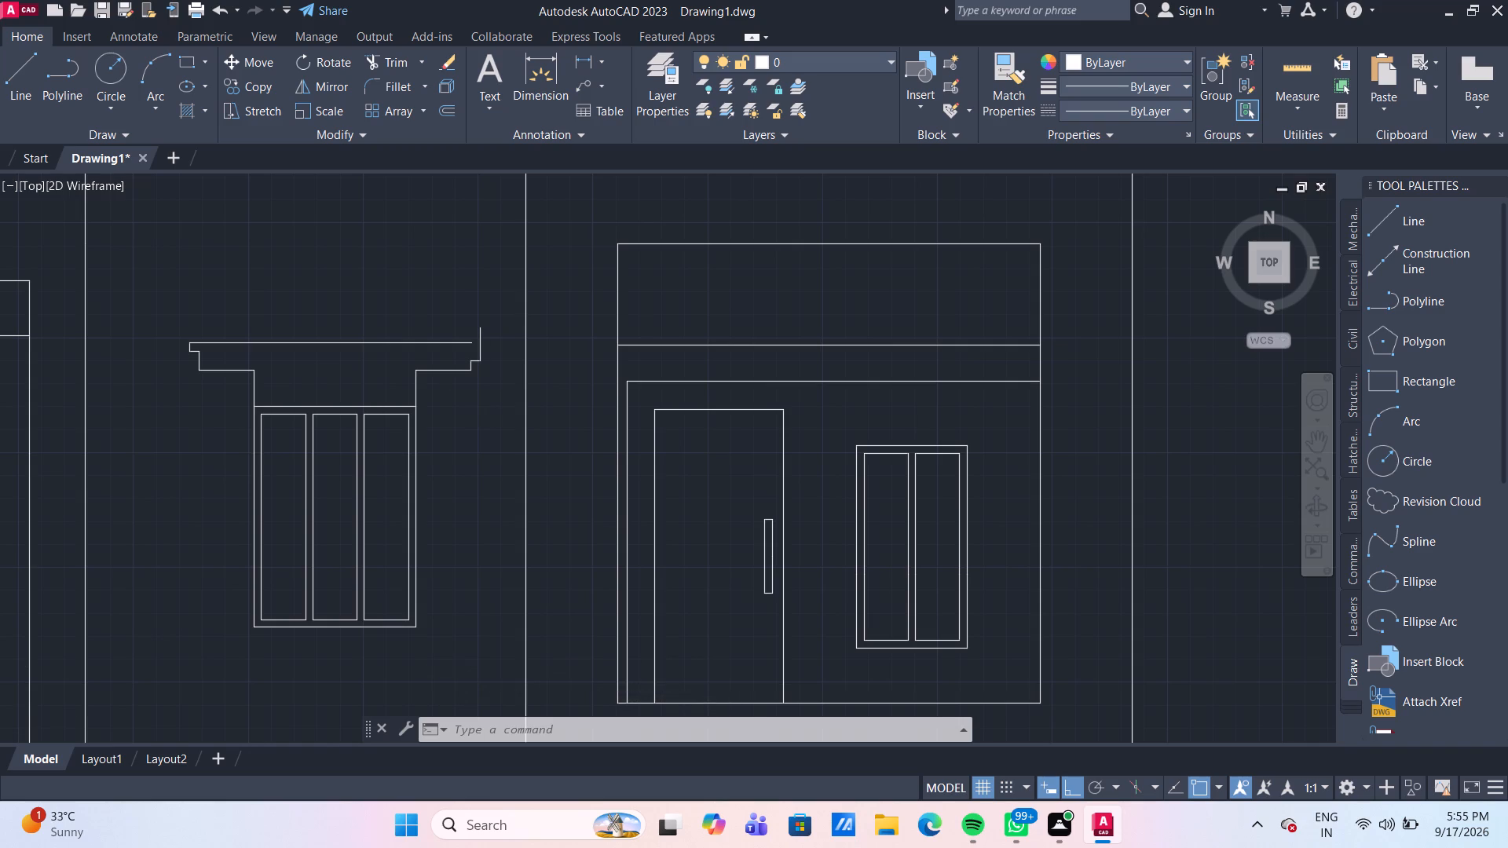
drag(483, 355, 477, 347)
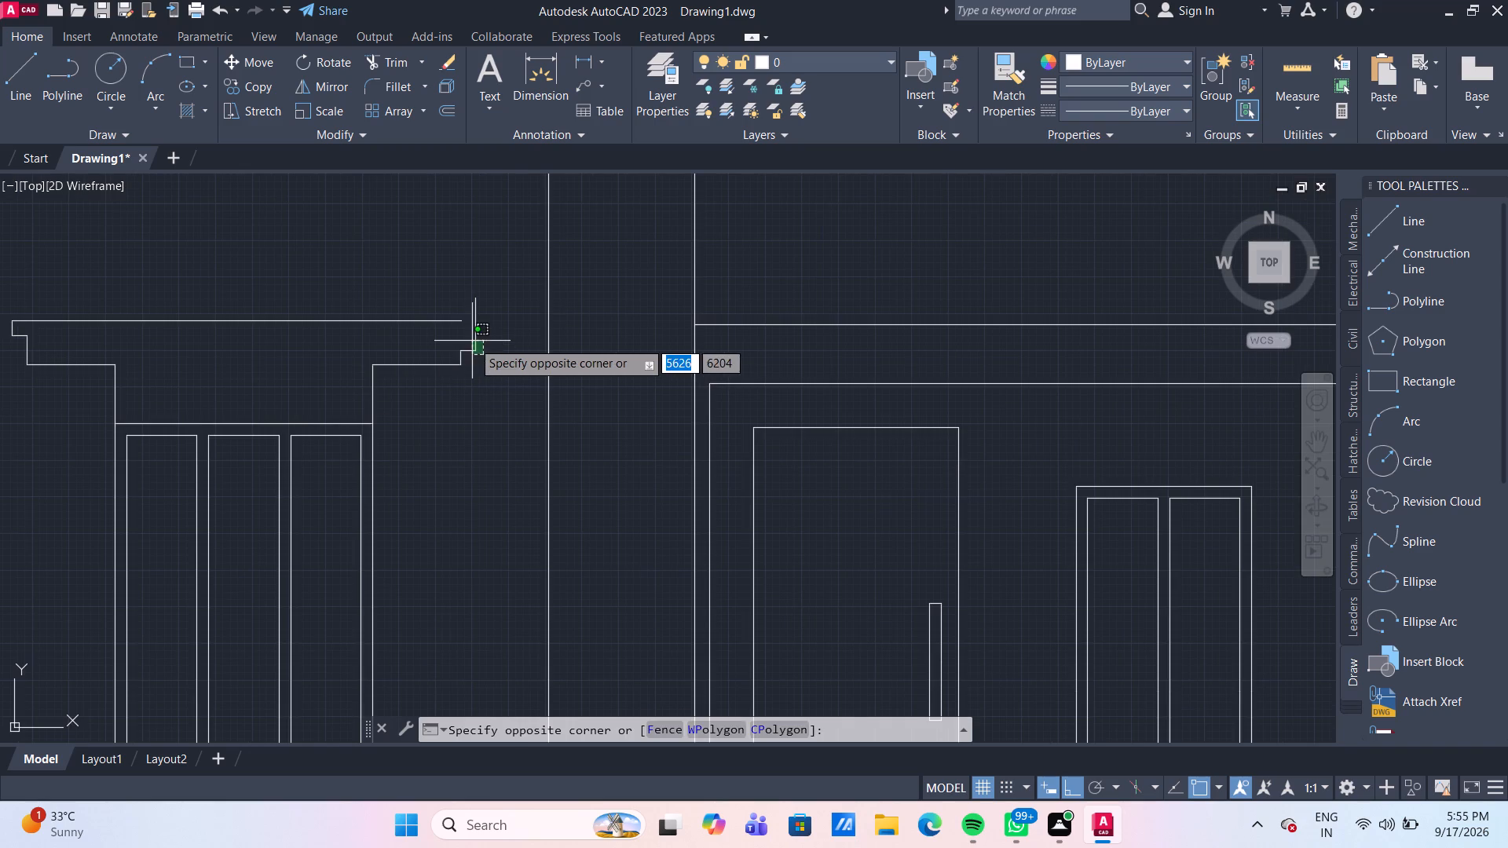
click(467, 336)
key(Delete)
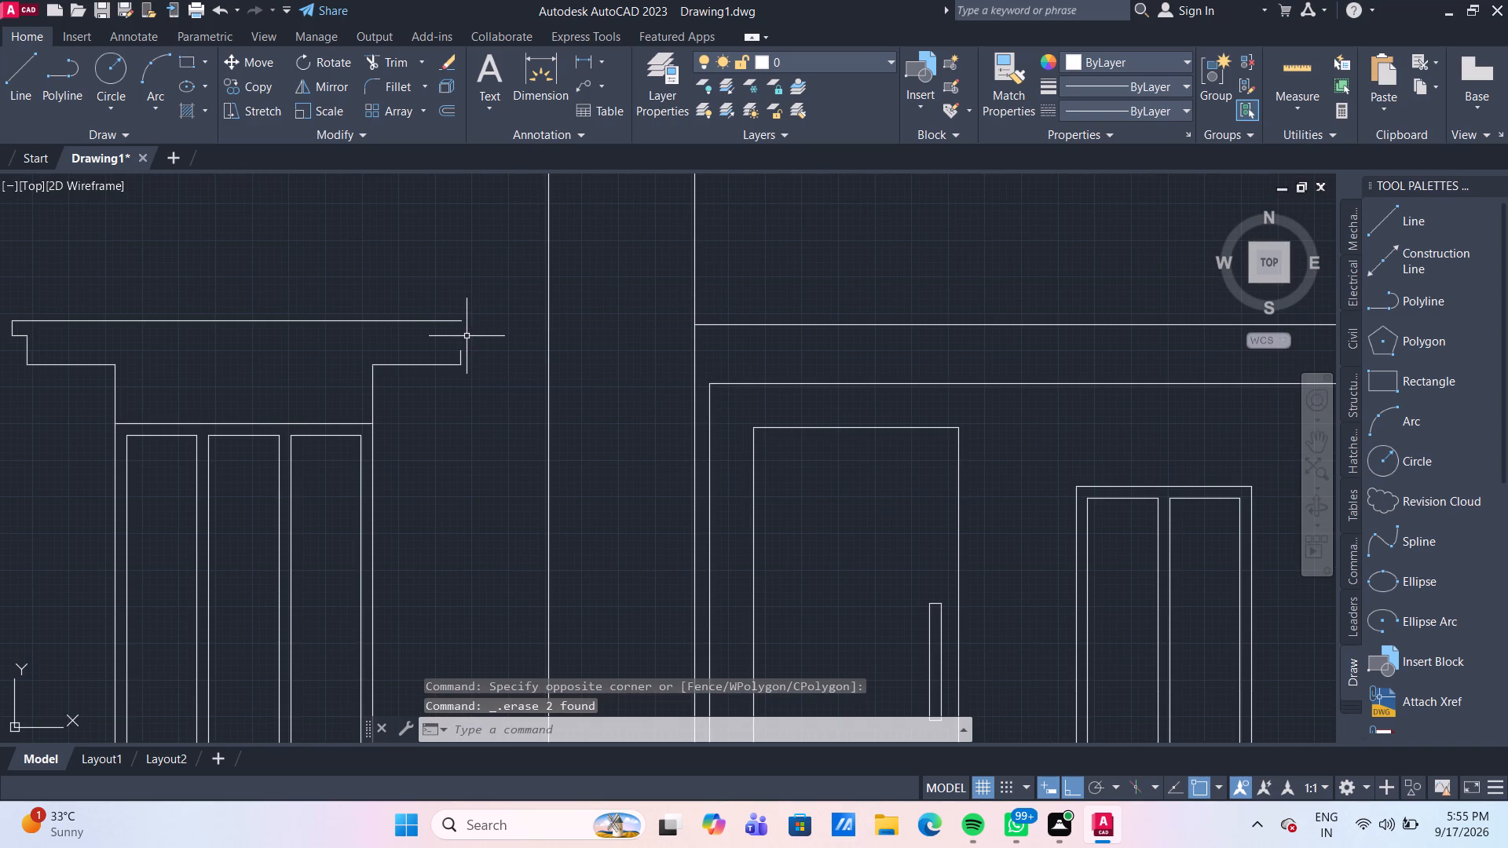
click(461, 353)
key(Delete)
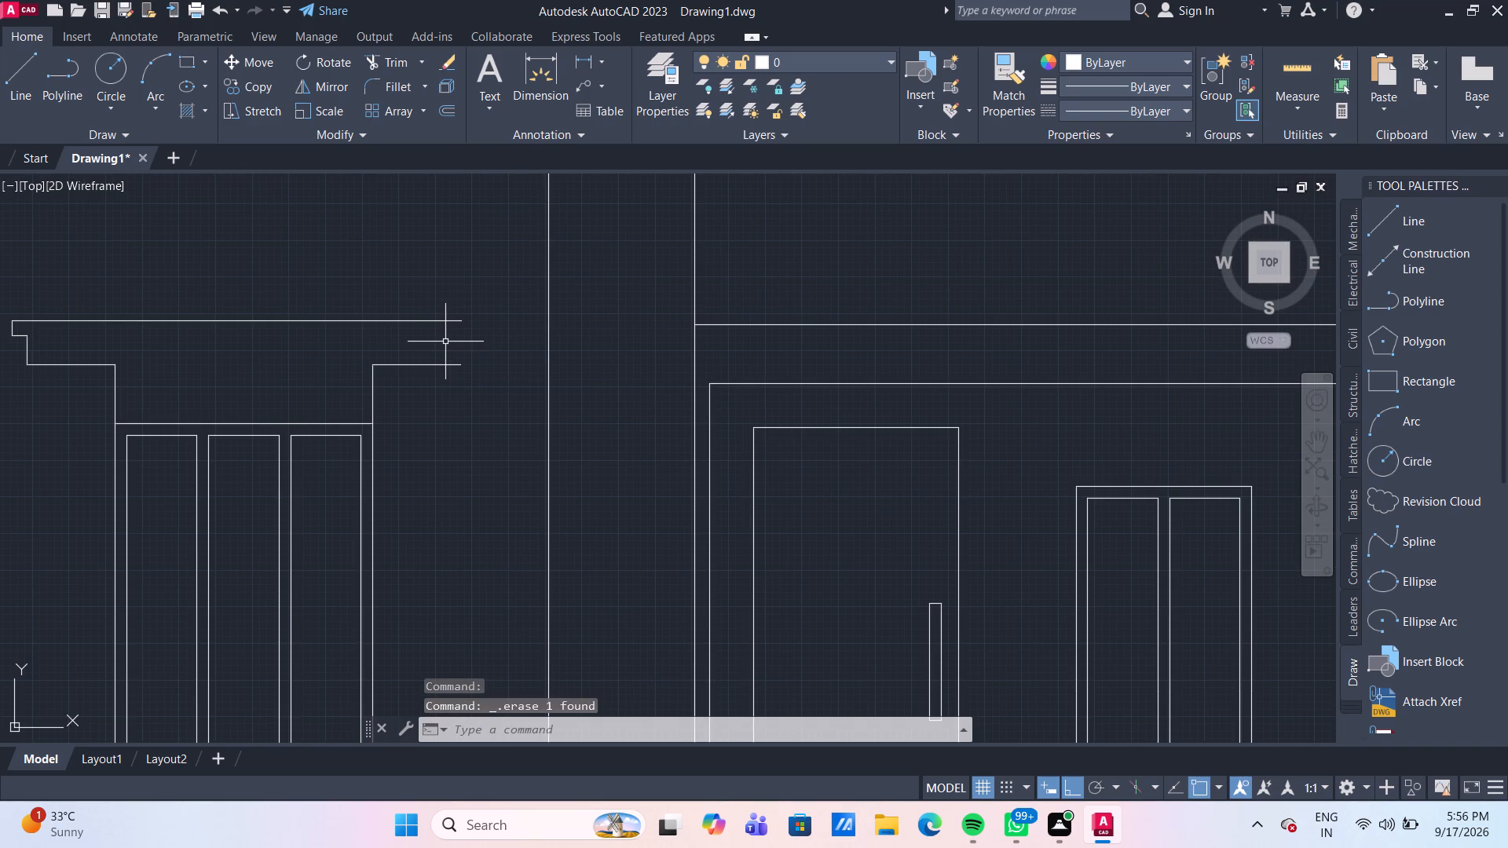
Draw the canopy's stepped right end from the underside line's outer end: 50 up, 25 right and 25 up.
click(11, 83)
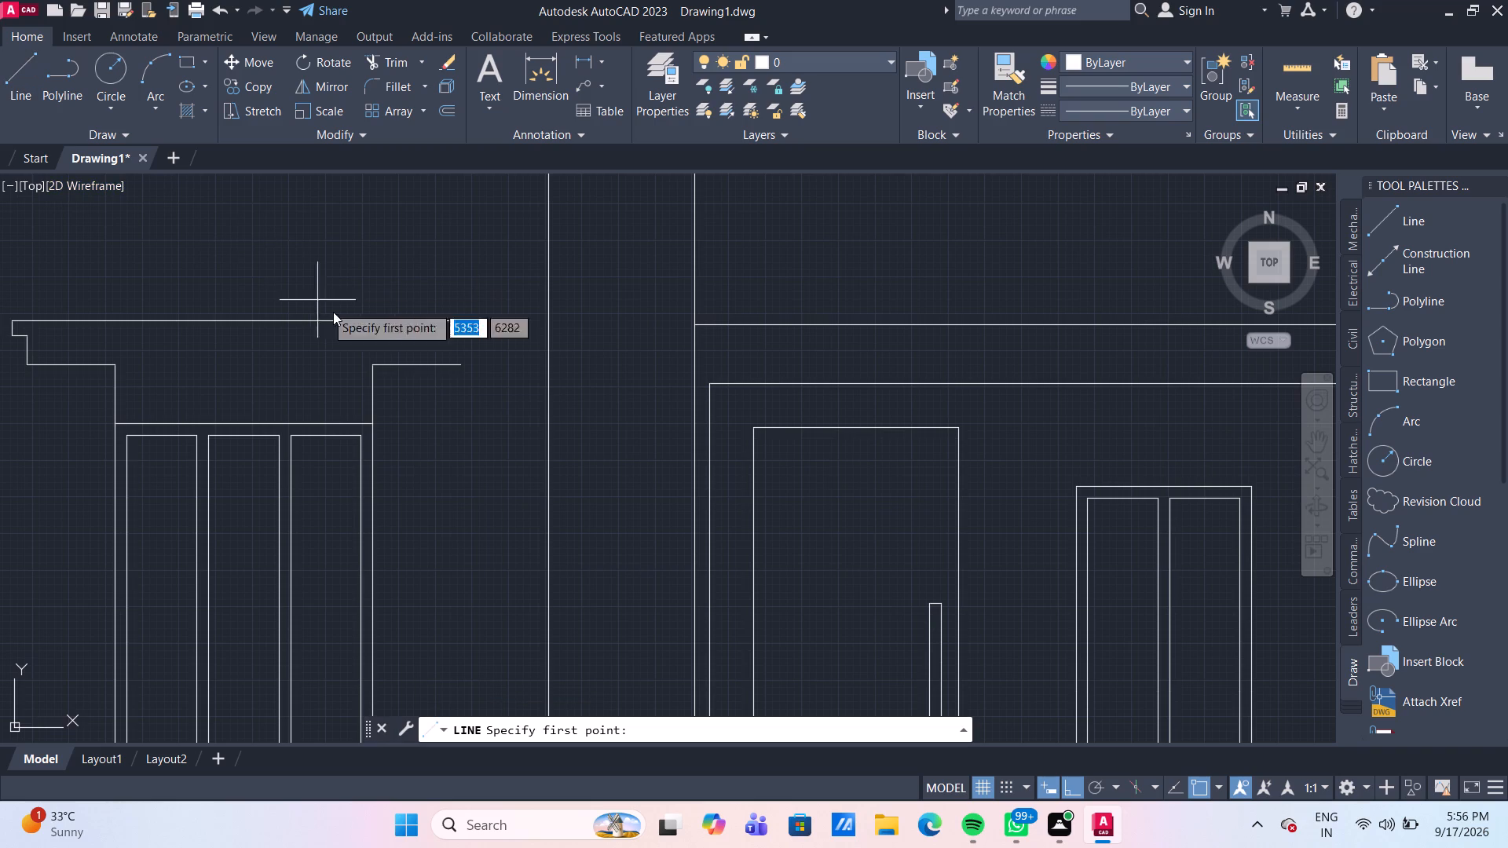
click(461, 367)
text(50)
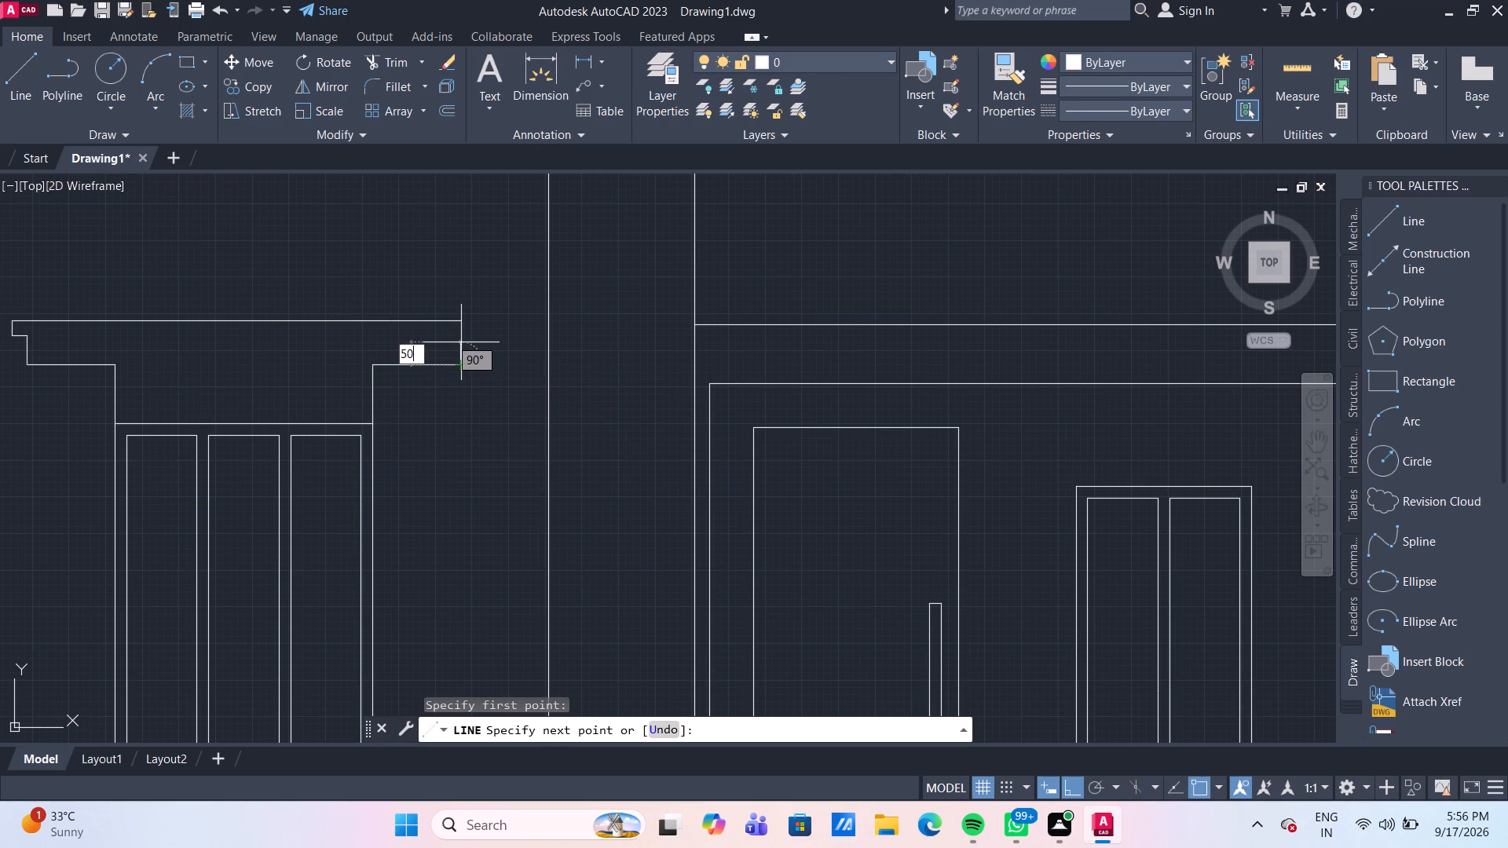
key(Return)
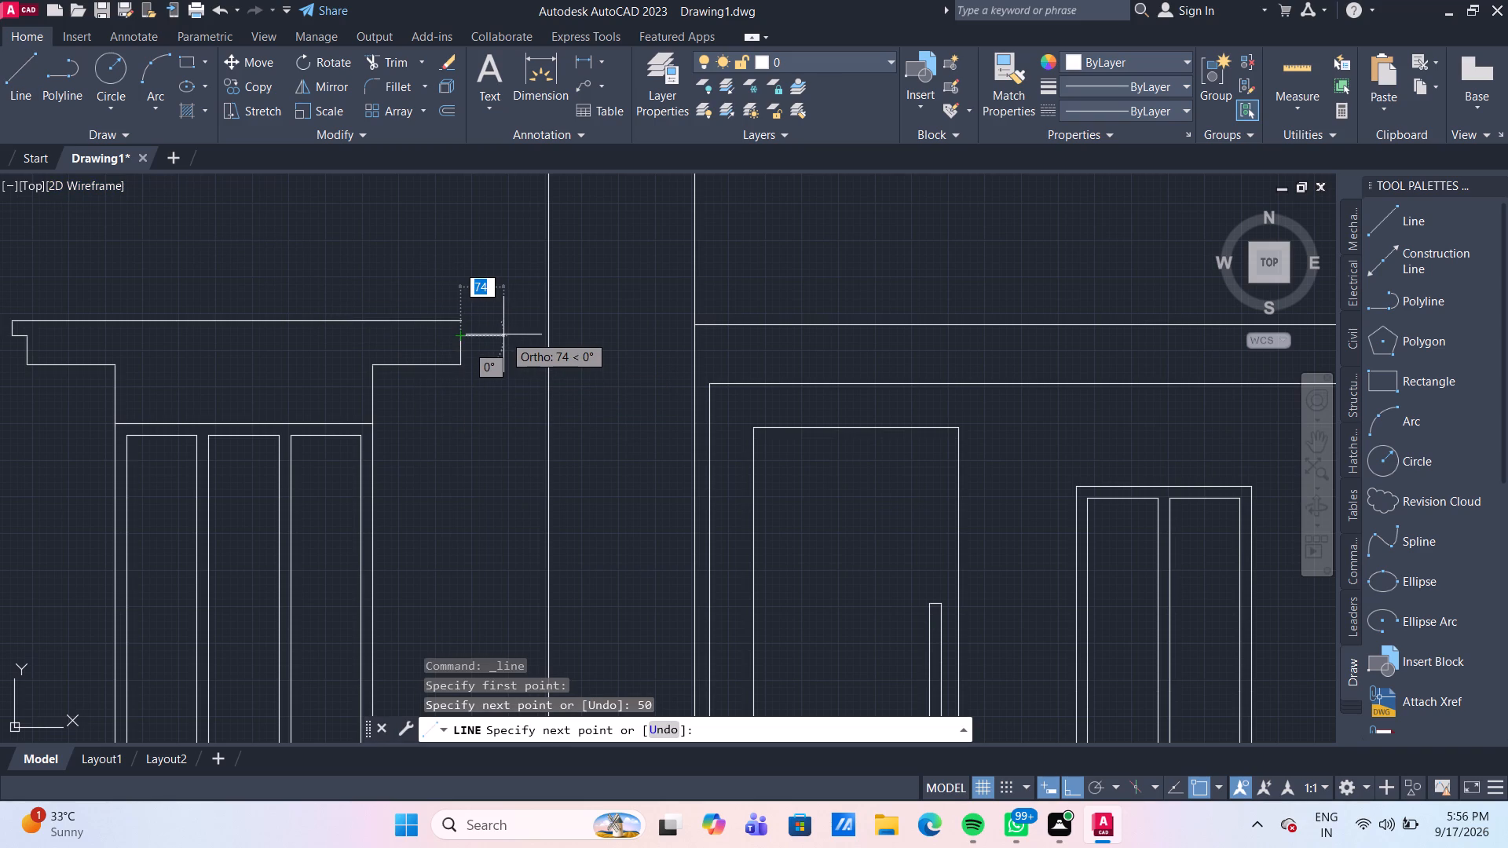
text(25)
key(Return)
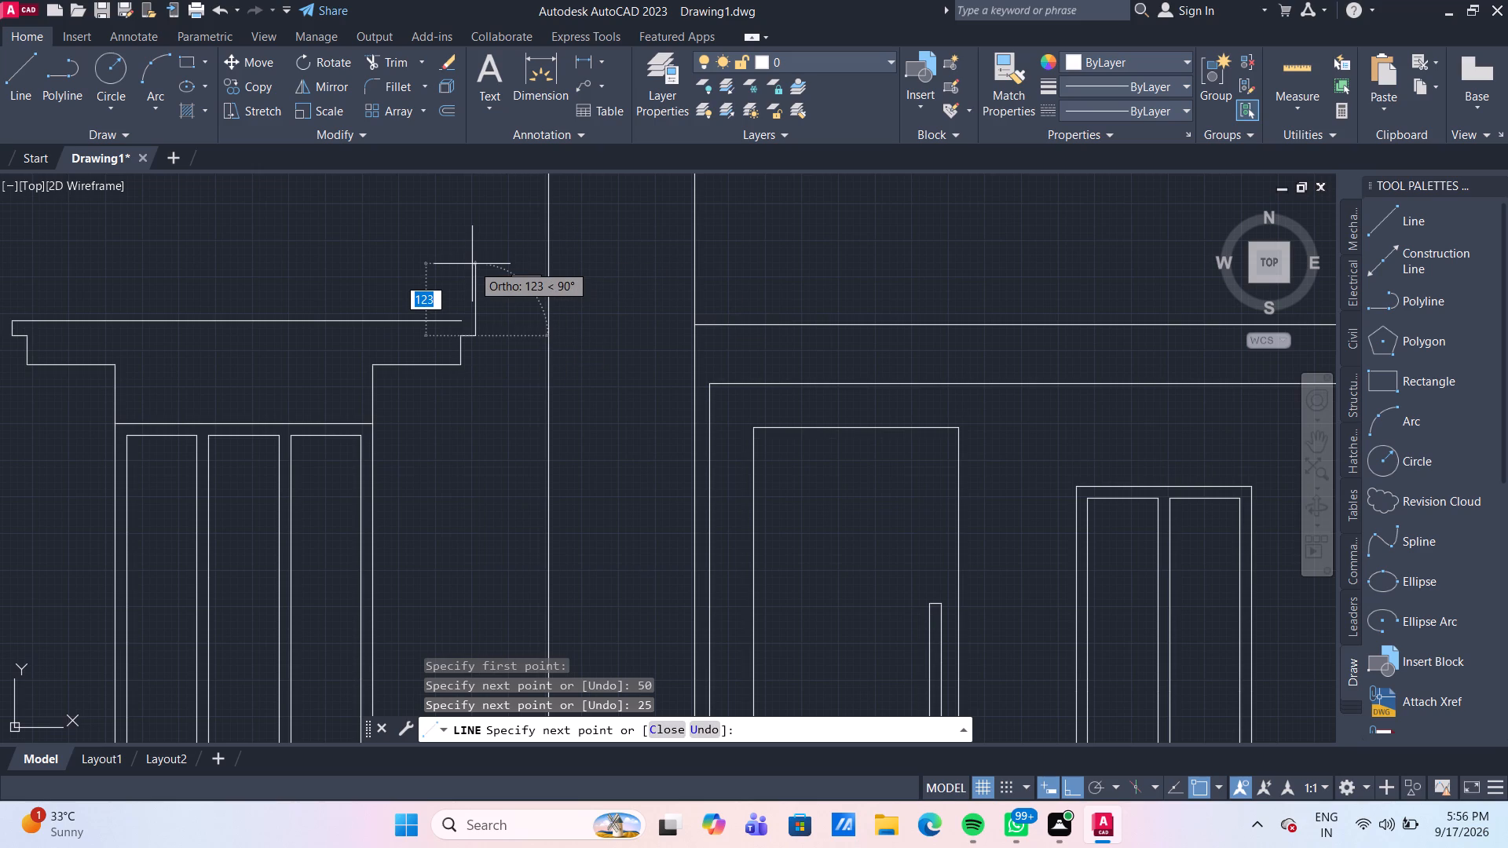
text(25)
key(Return)
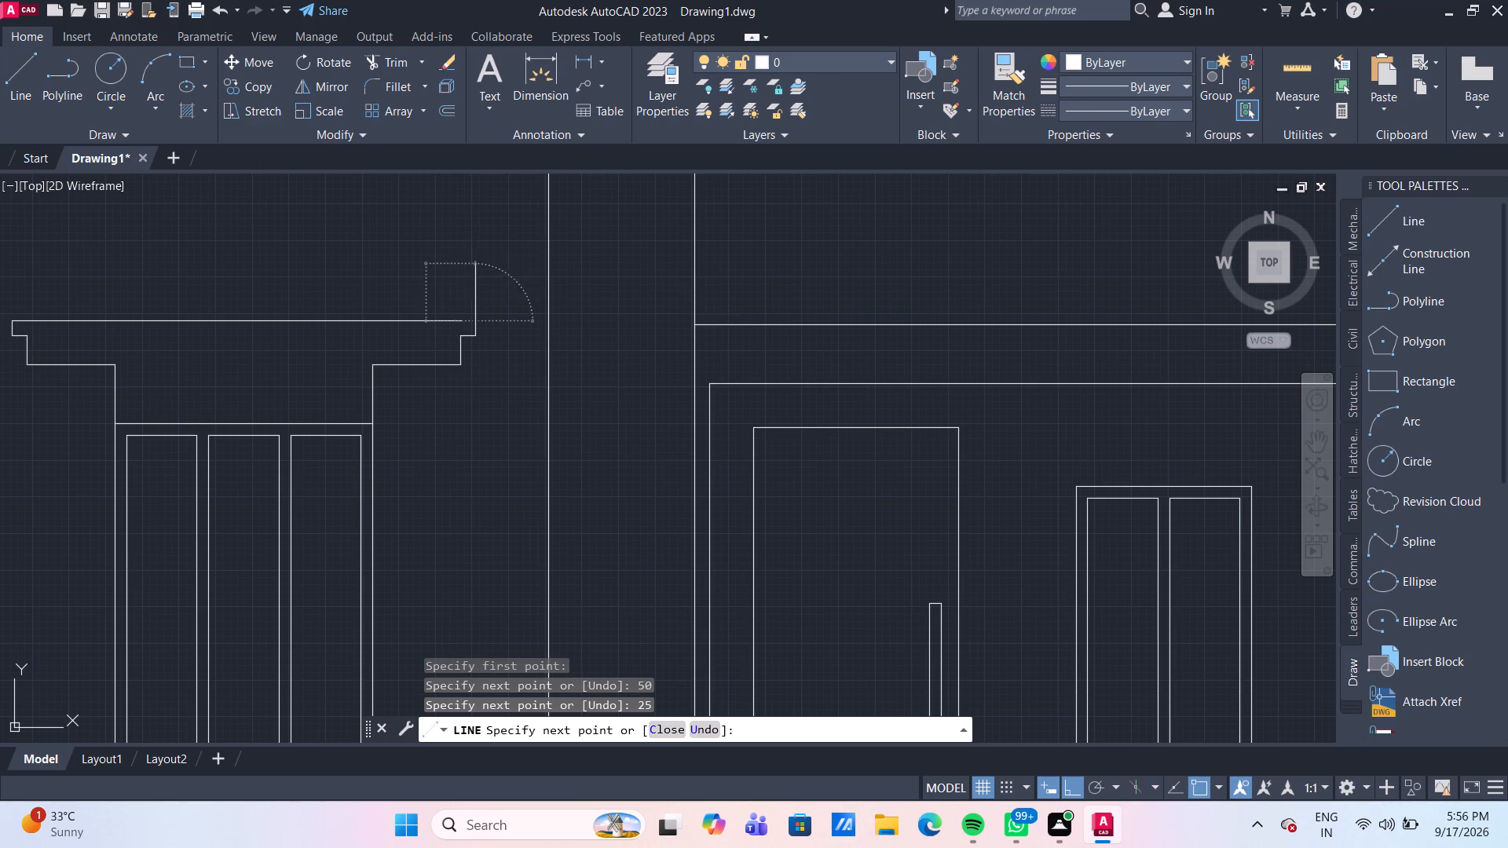
key(Return)
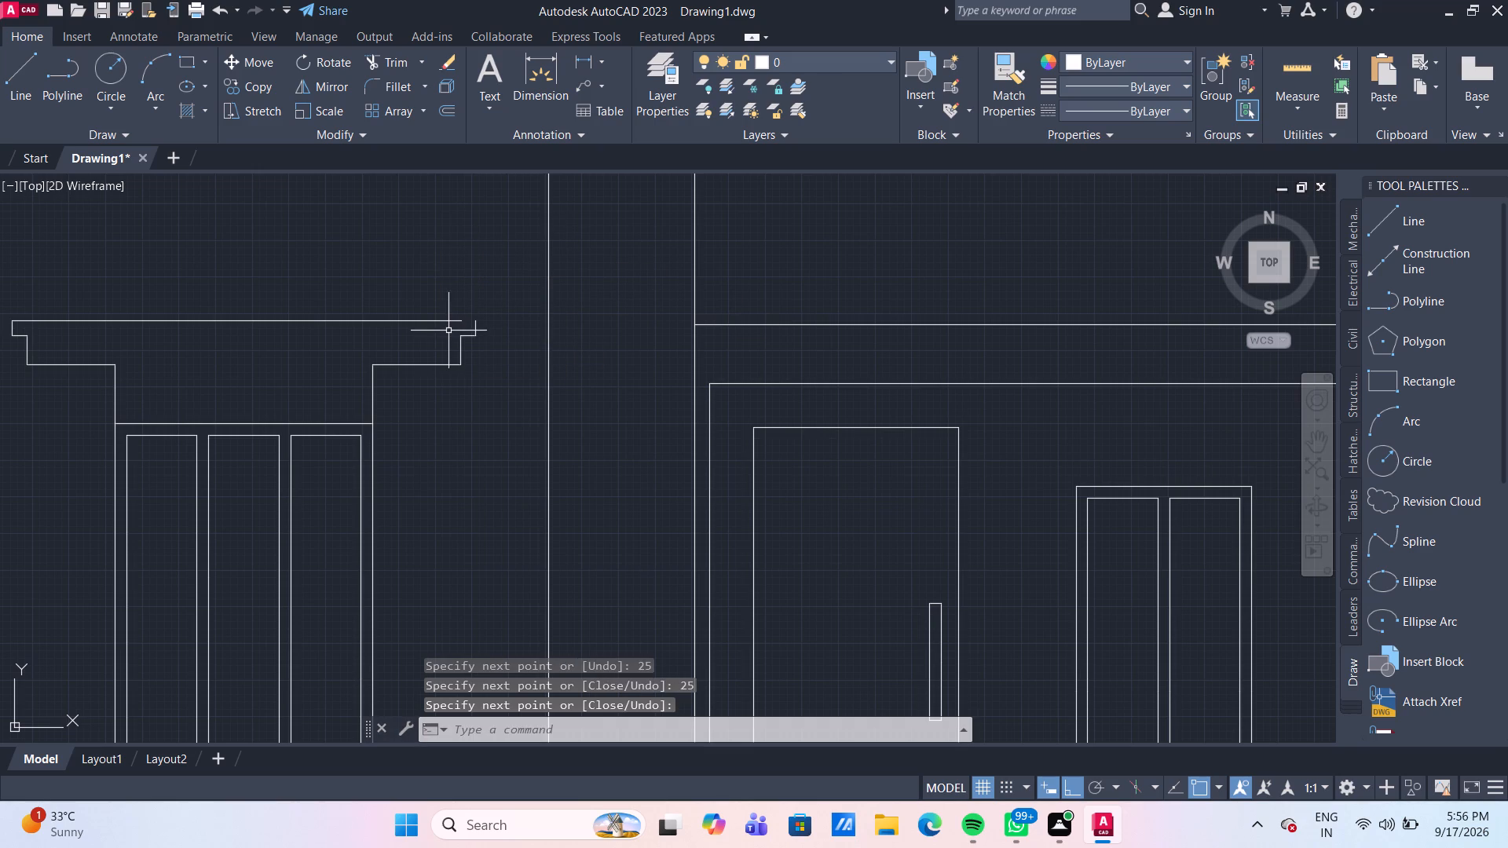
Extend the canopy's top edge to its new right end and the right underside line across to the left one.
text(EX)
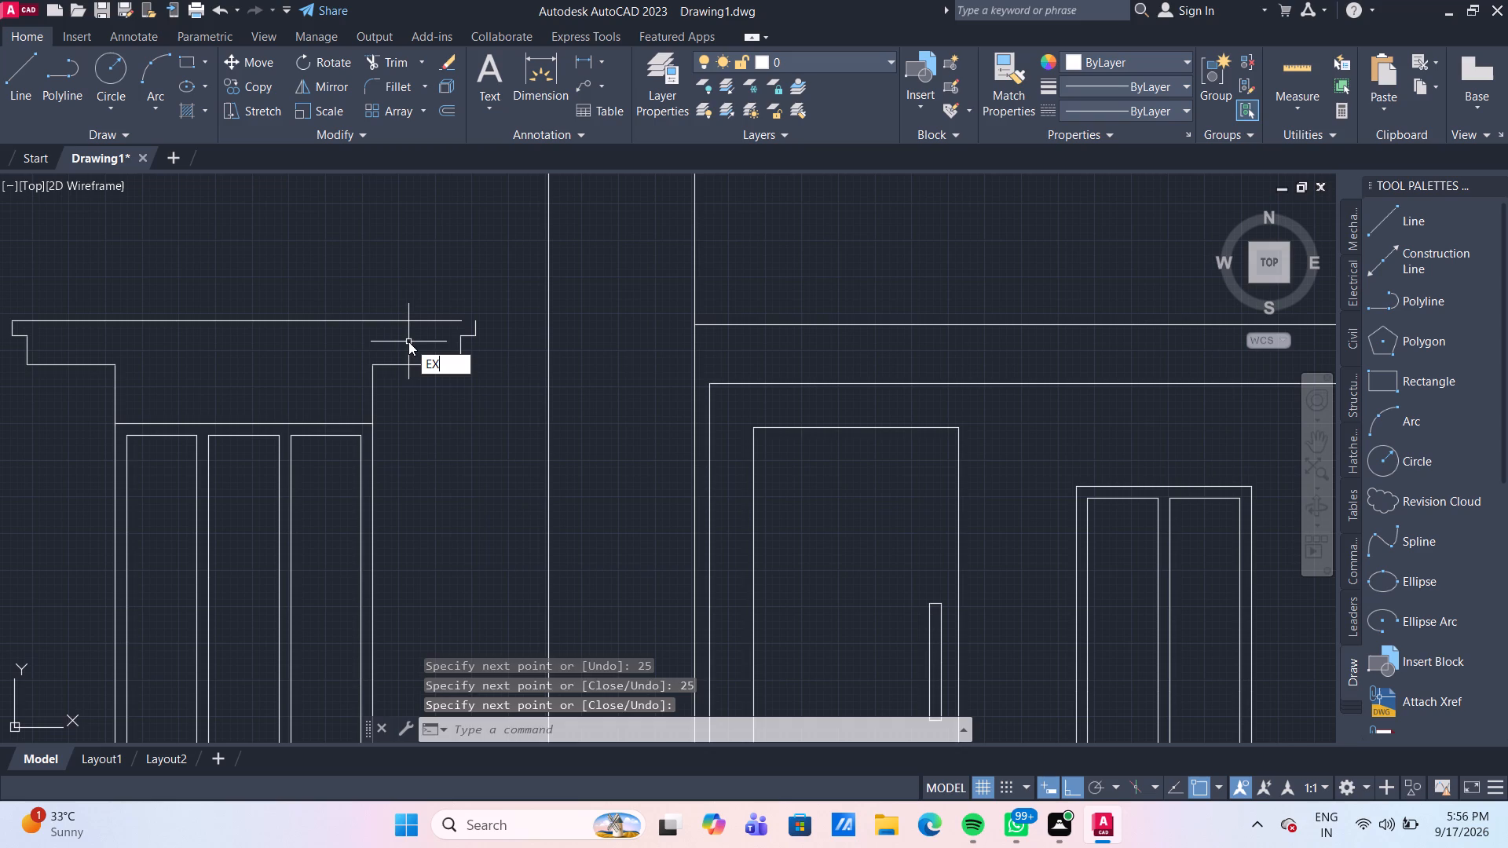
key(Return)
click(411, 323)
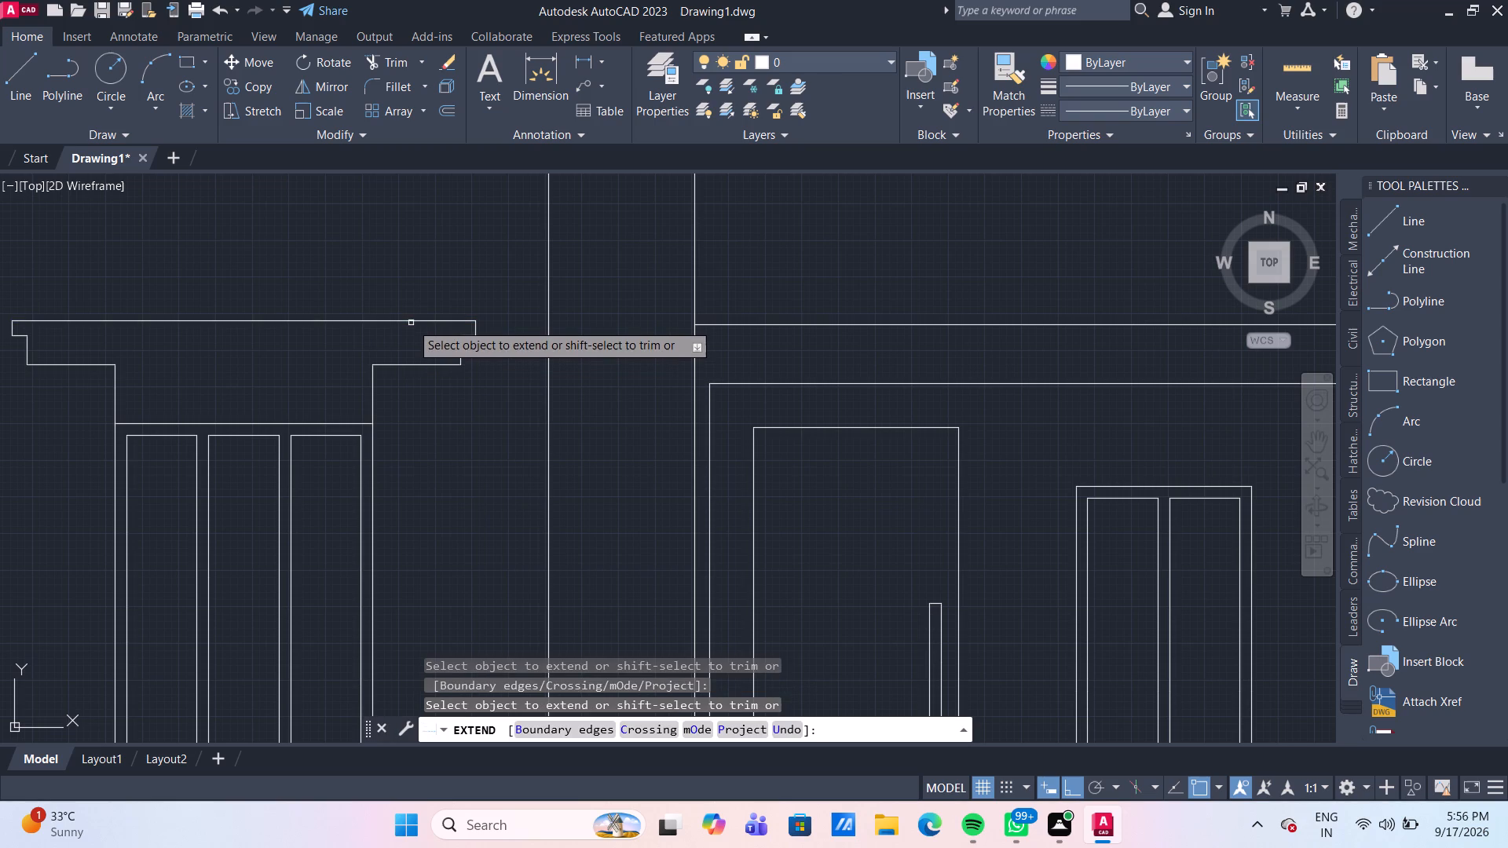
click(404, 367)
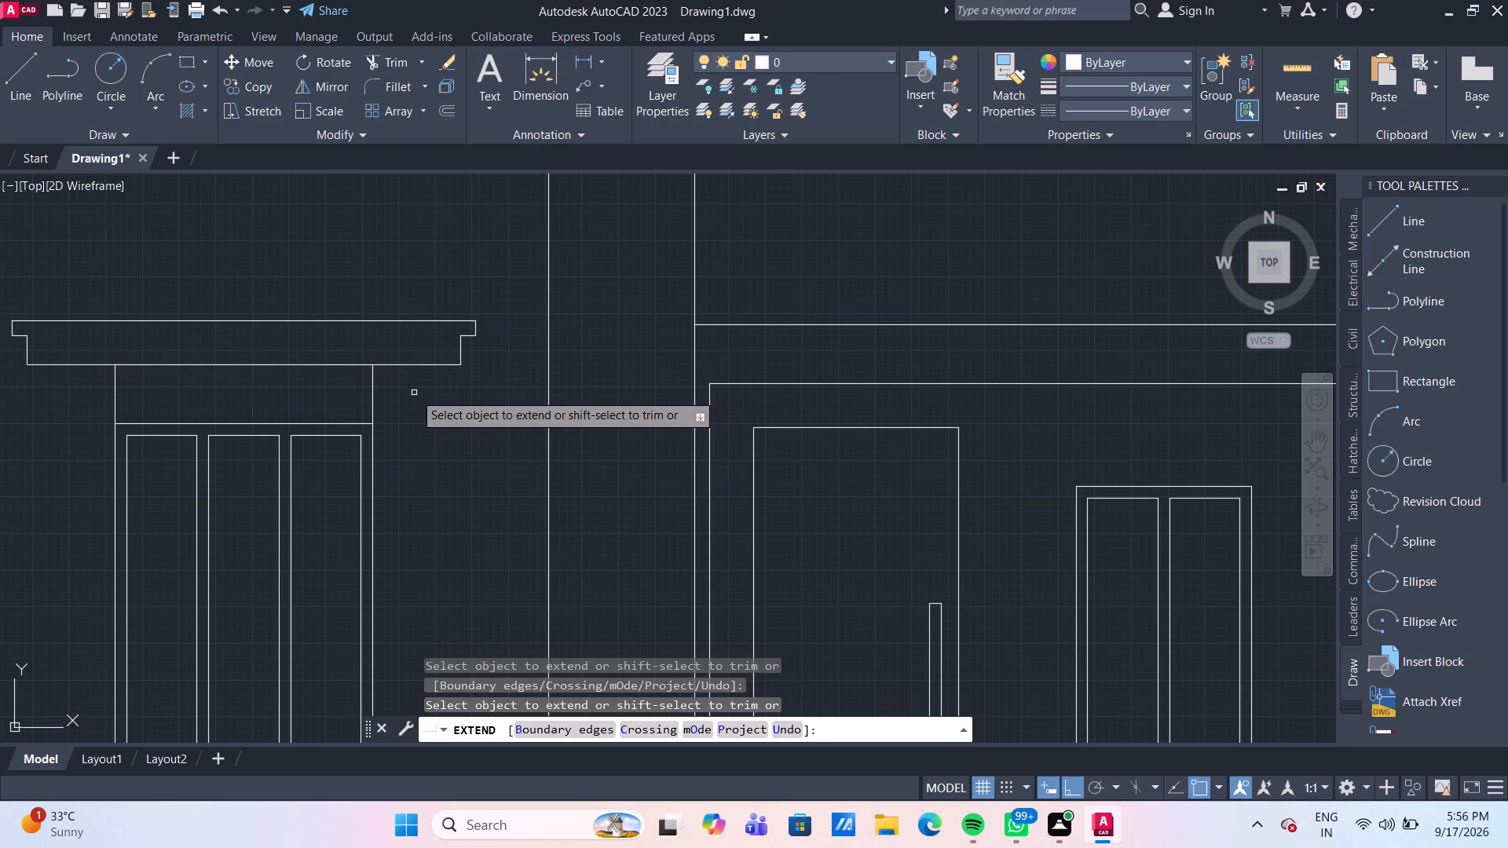
key(Escape)
Trim away the two vertical lines between the three-pane window's top corners and the canopy underside.
text(TR)
key(Return)
click(414, 393)
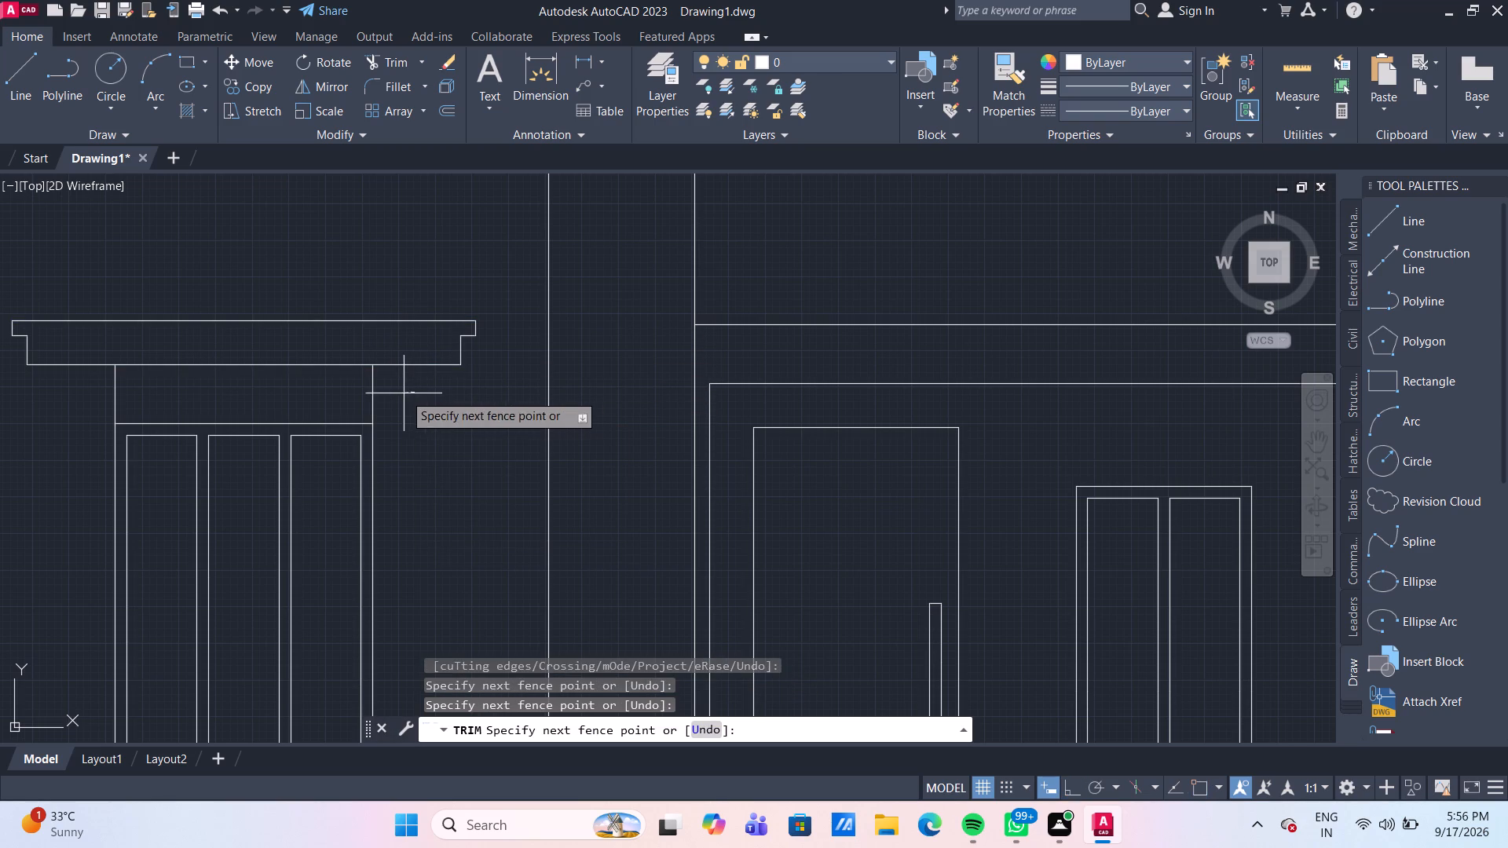
click(97, 388)
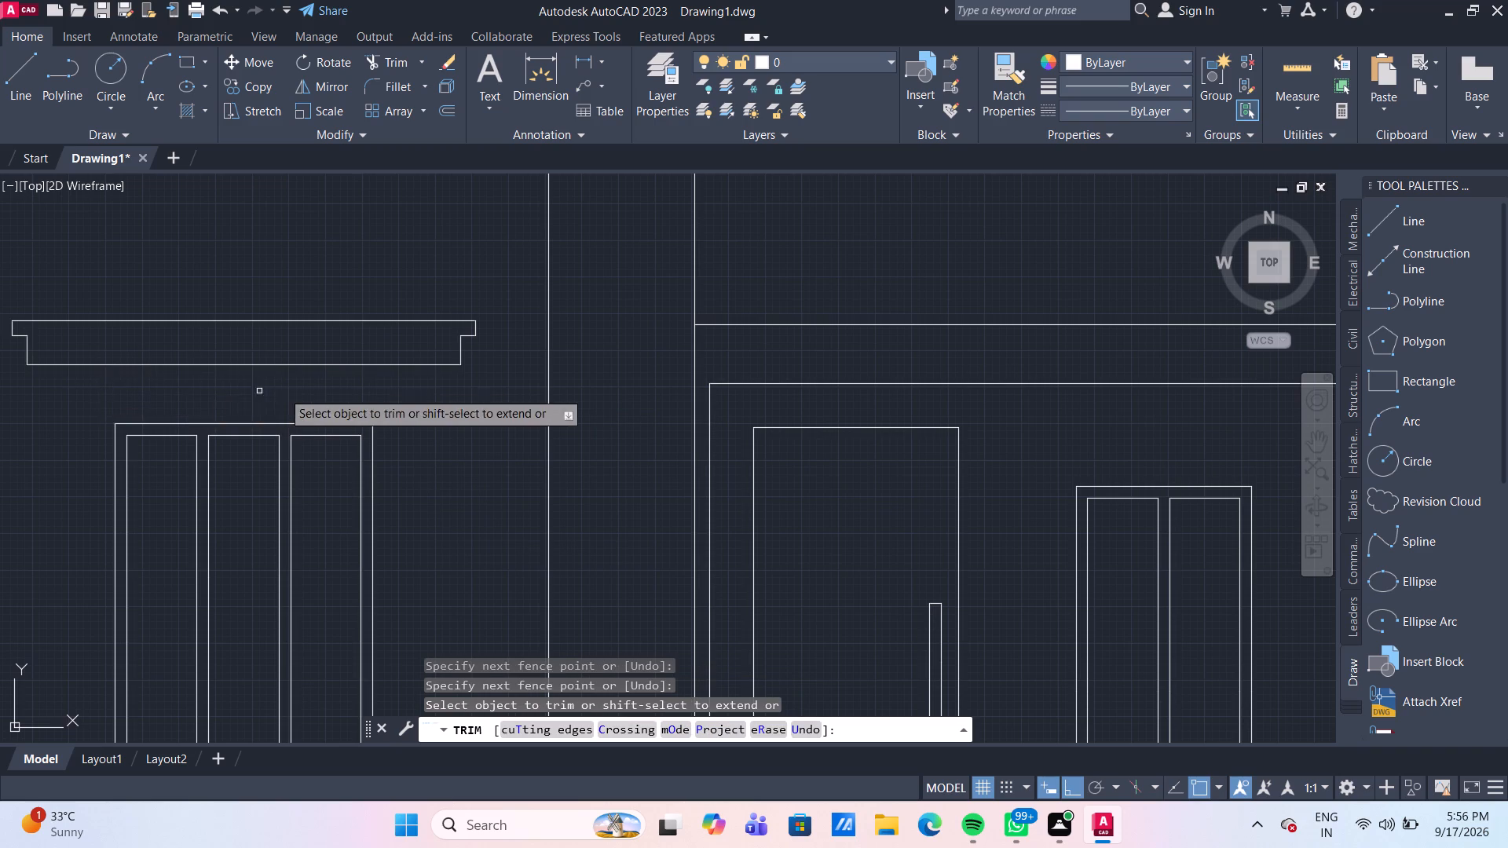
Draw a horizontal line across the canopy between the inner corners of its left and right steps.
scroll(295, 393, down, 1)
scroll(365, 421, down, 2)
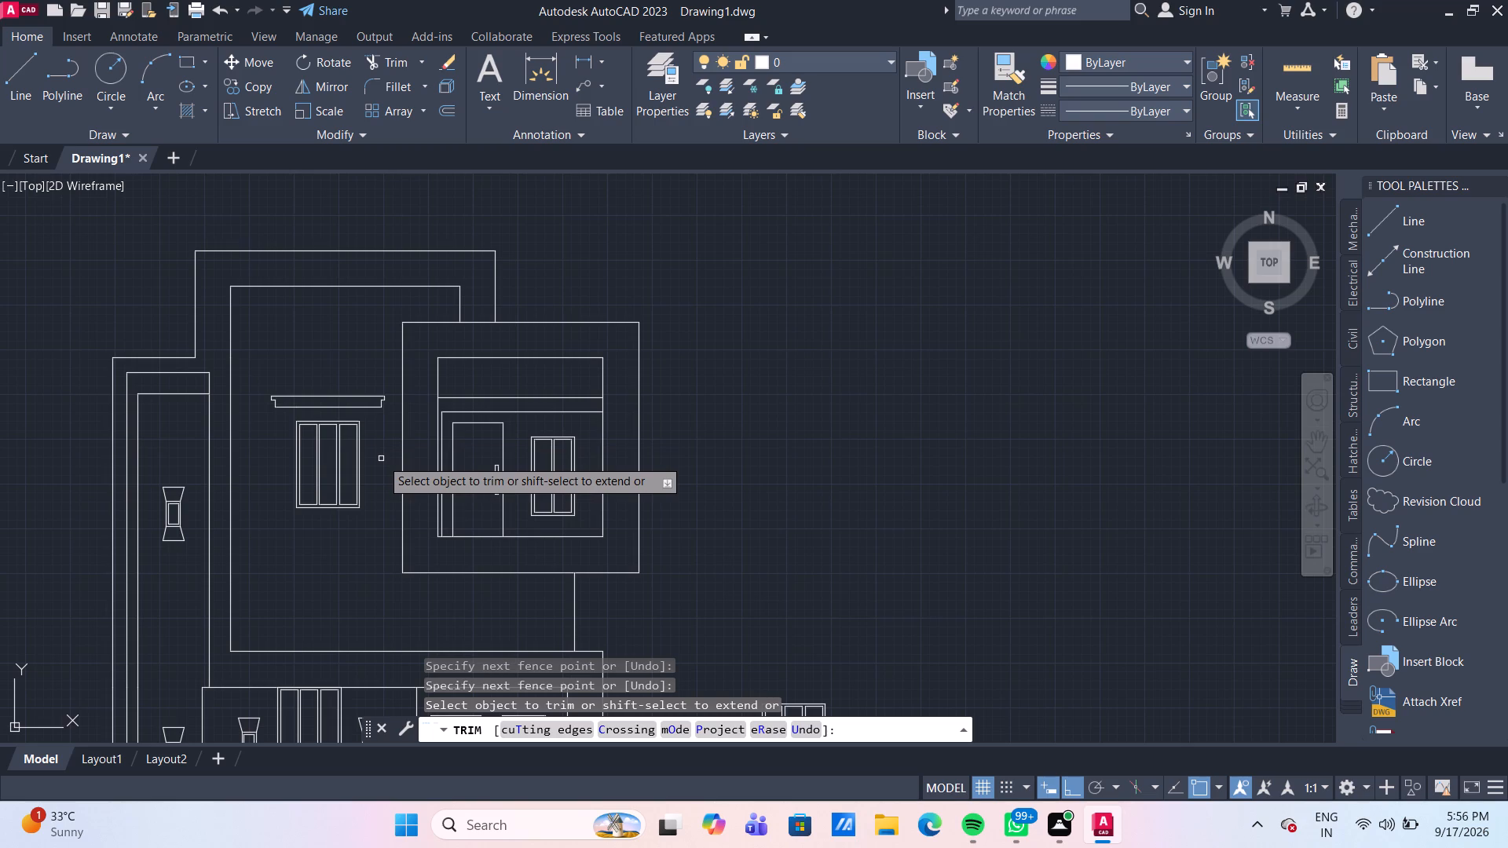
scroll(328, 386, up, 3)
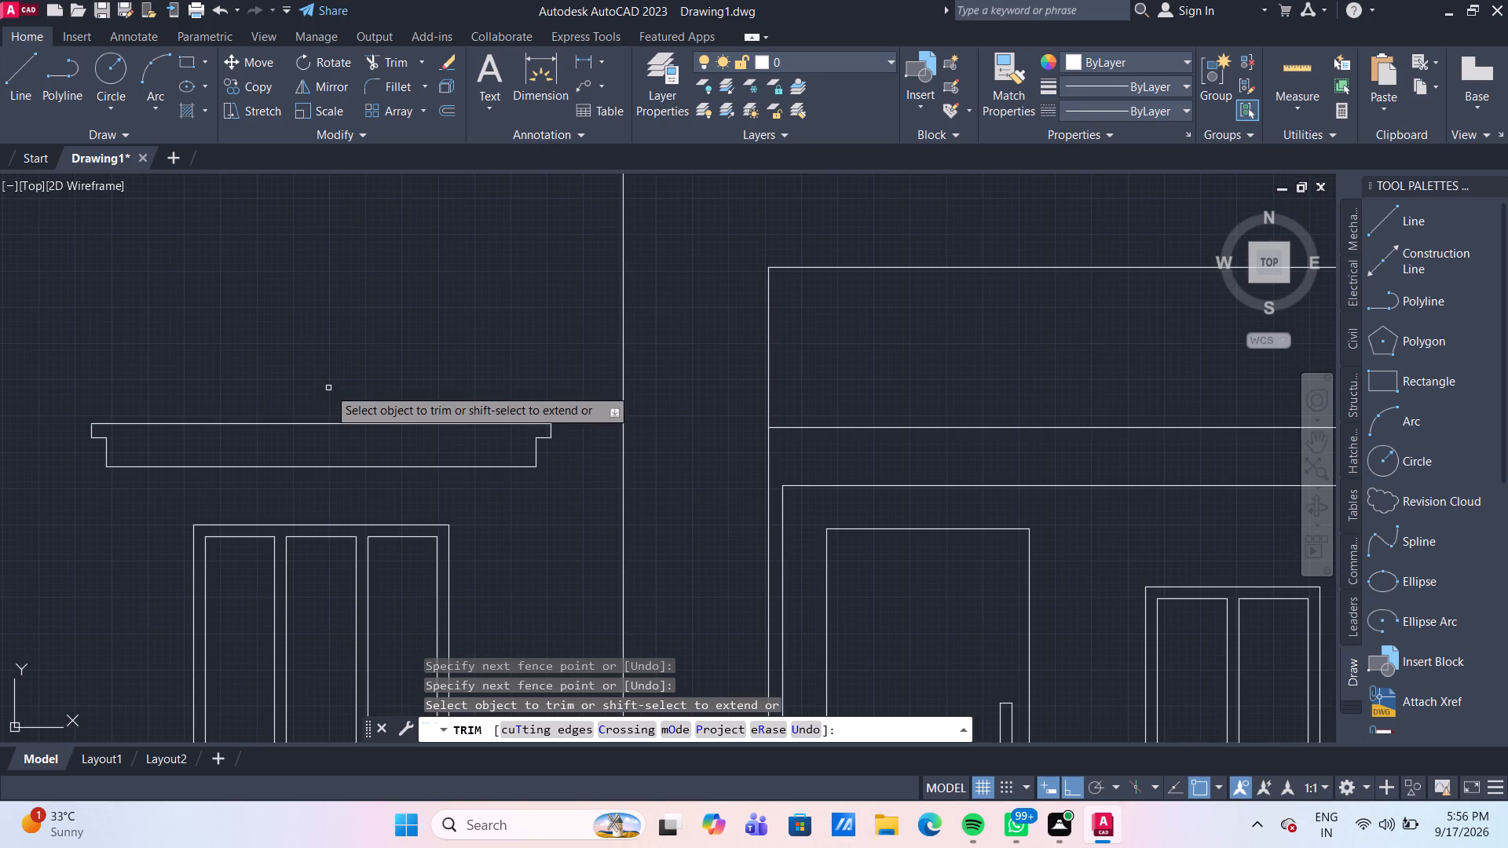
middle_drag(254, 437, 277, 406)
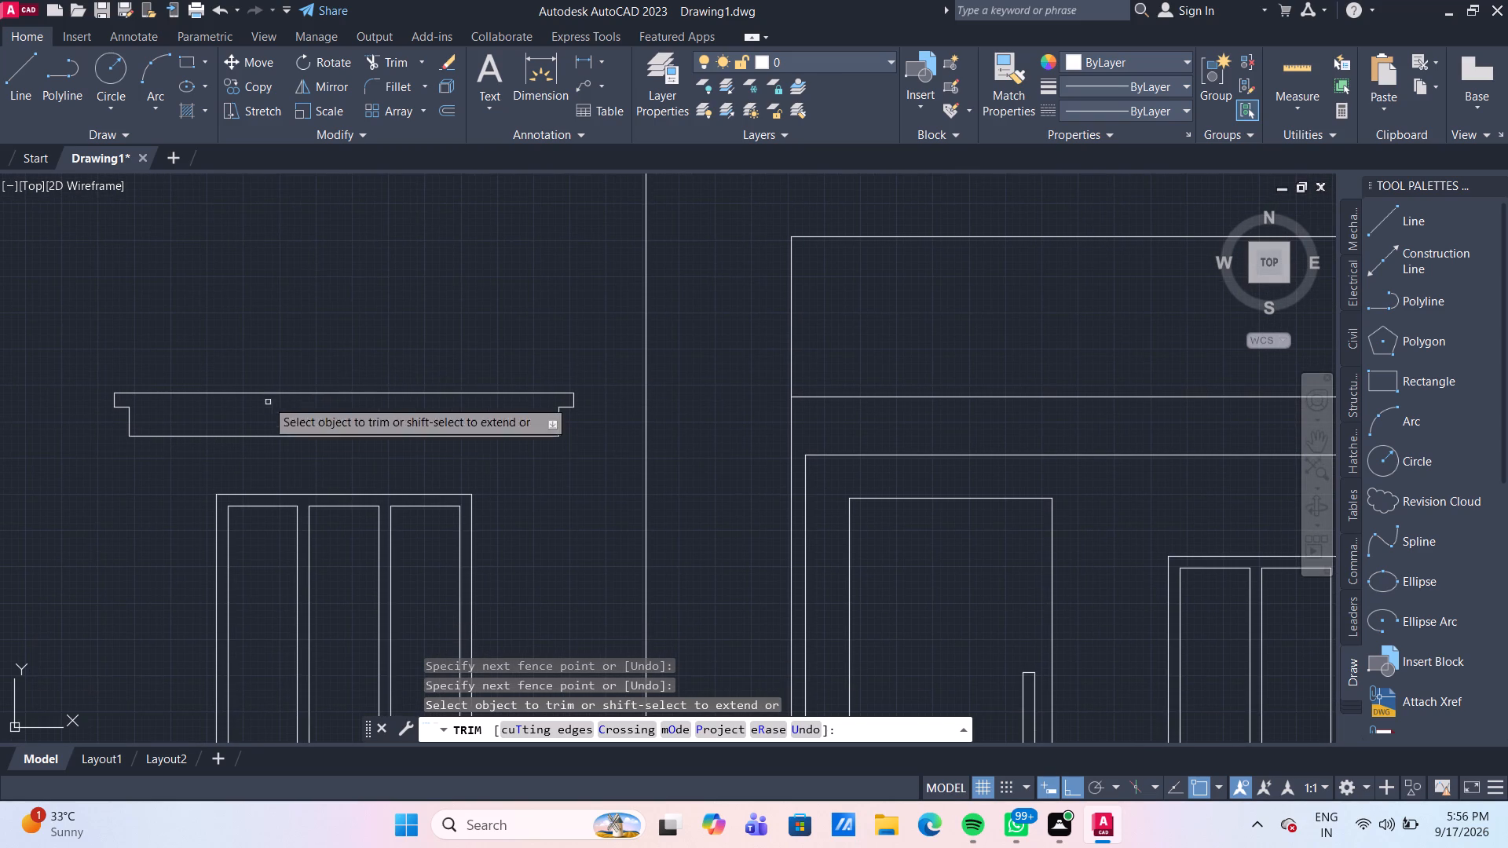
click(35, 65)
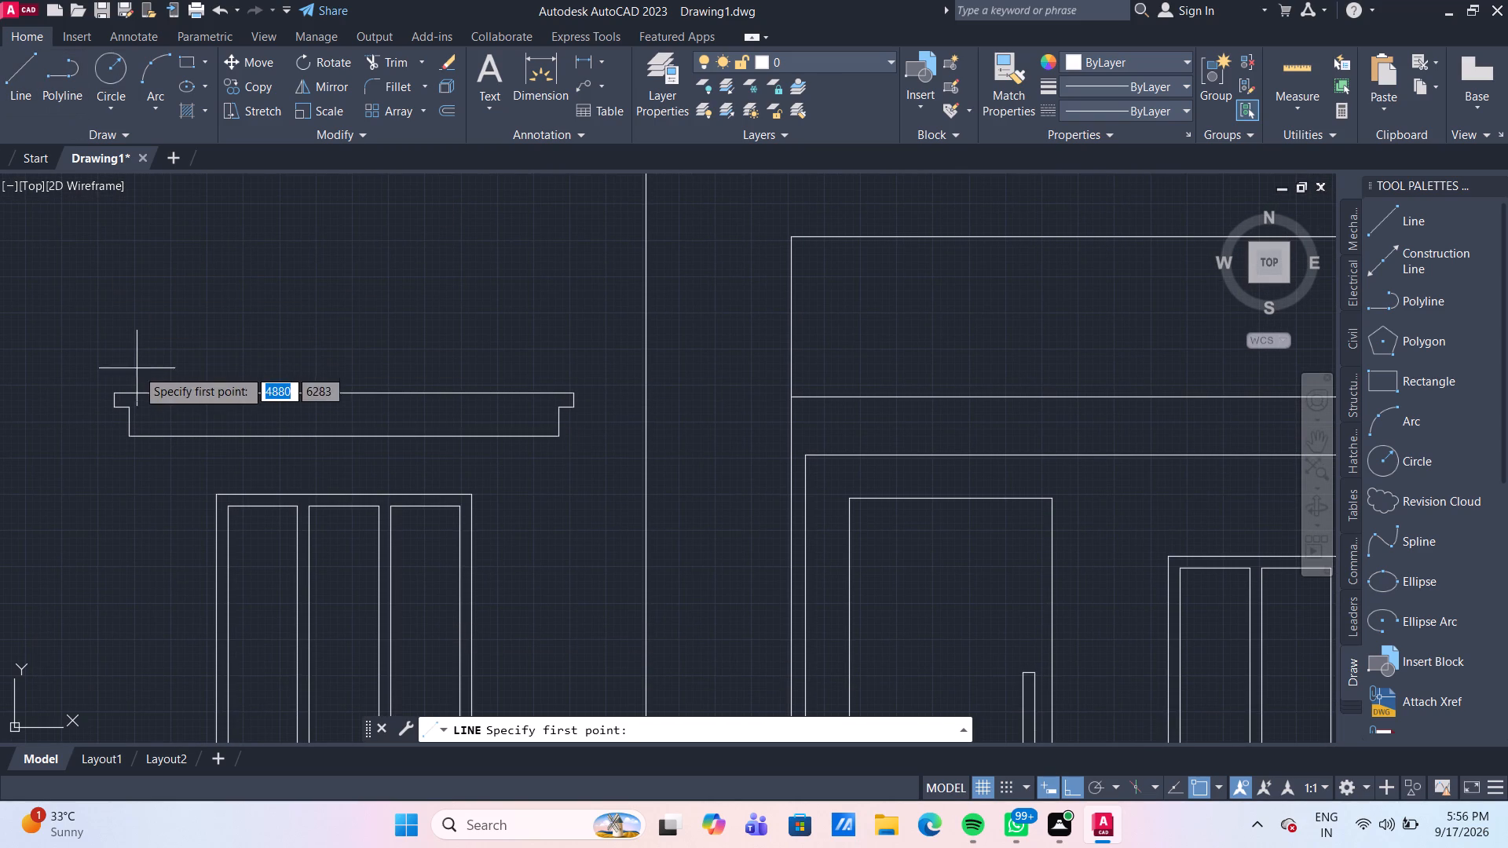
click(127, 408)
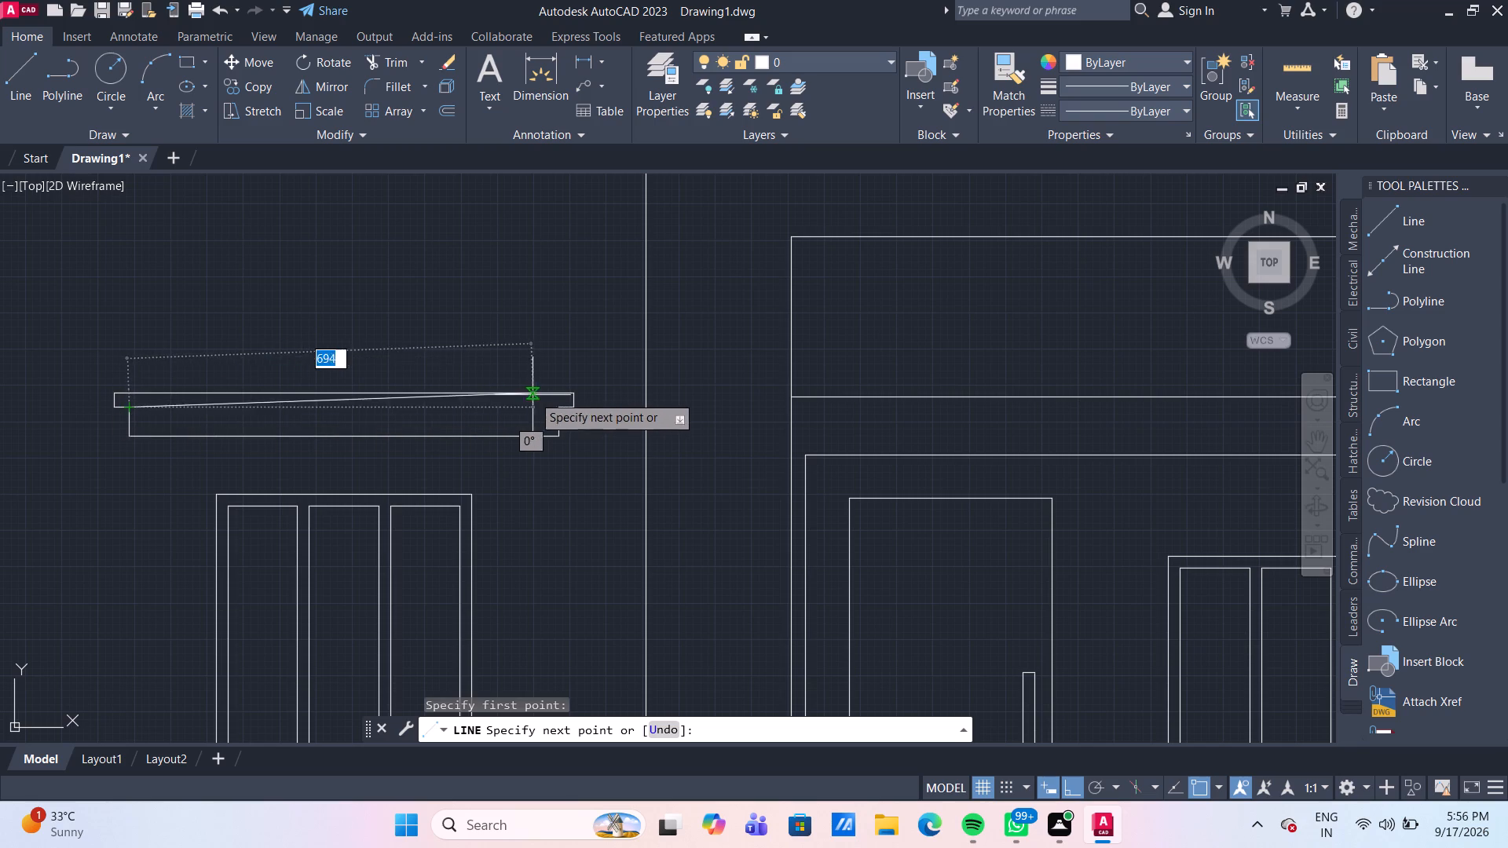
click(559, 408)
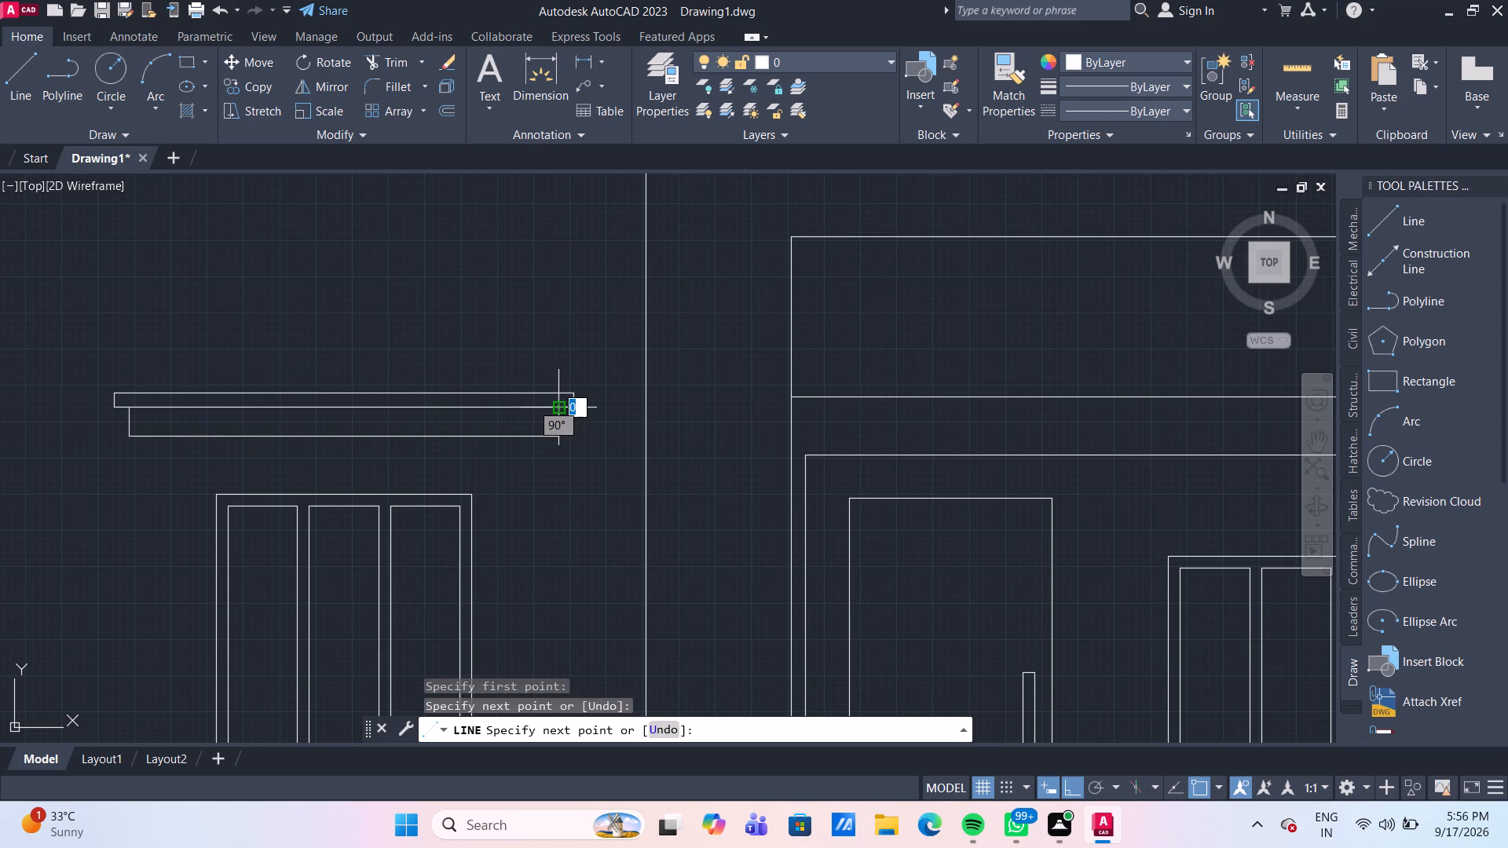
key(Return)
Delete the spare three-pane window standing outside the building to its right.
scroll(559, 408, down, 3)
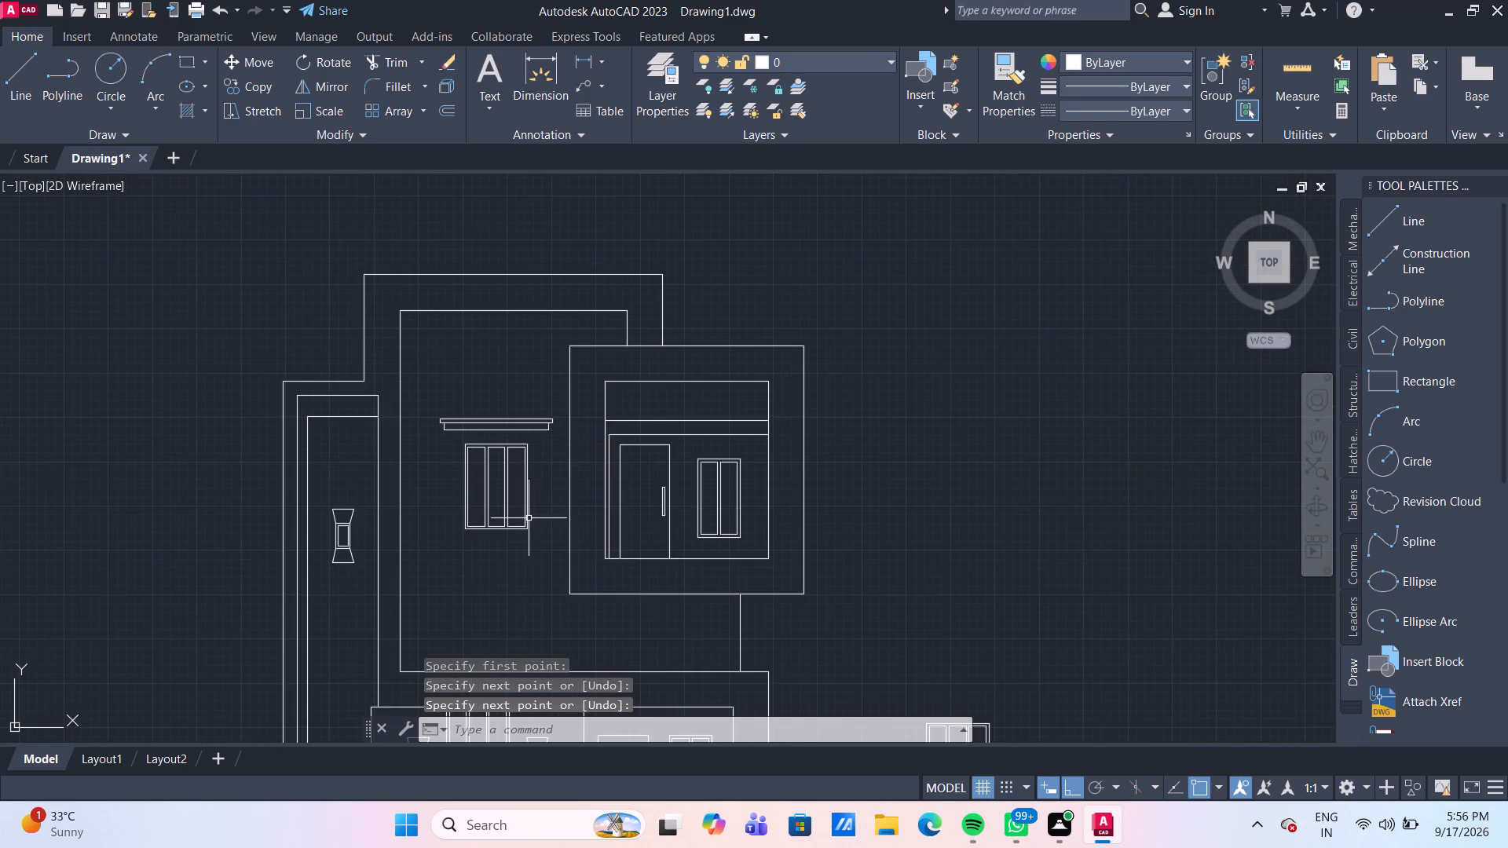
scroll(533, 523, up, 1)
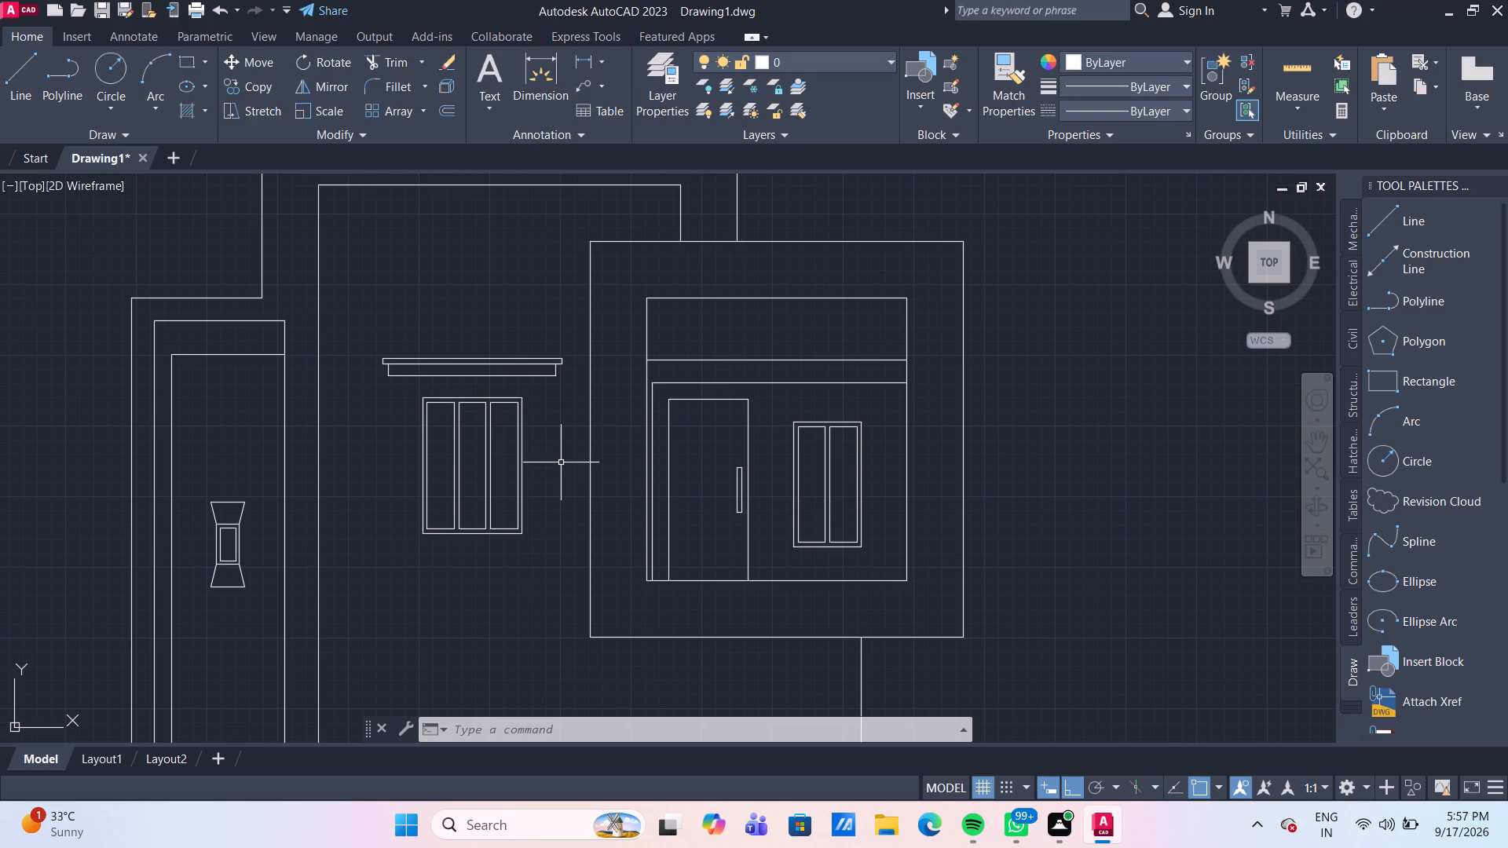
scroll(561, 462, down, 3)
scroll(584, 546, up, 1)
middle_drag(571, 525, 500, 430)
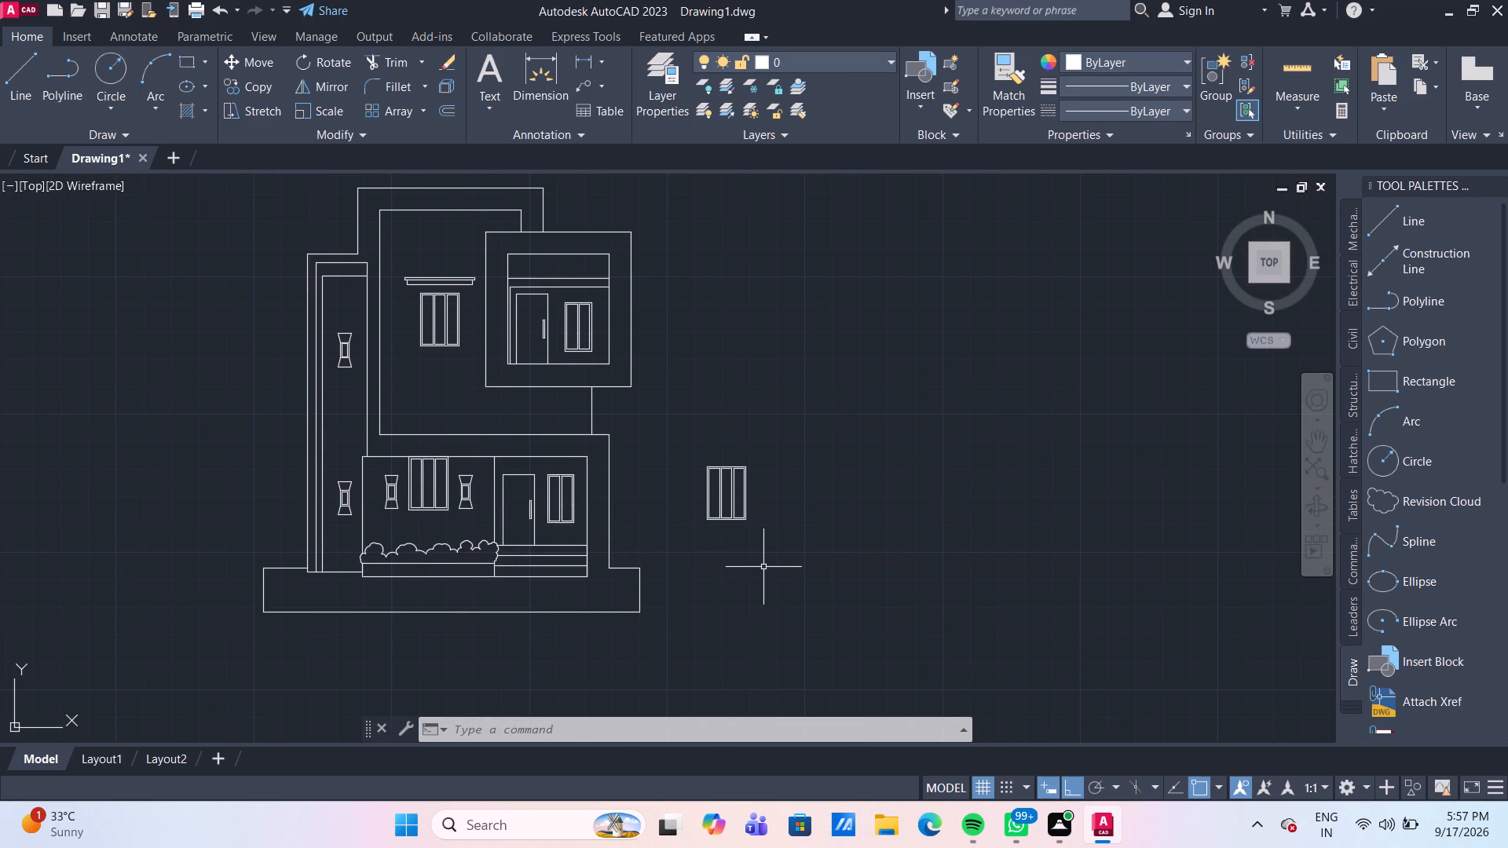
drag(771, 567, 759, 560)
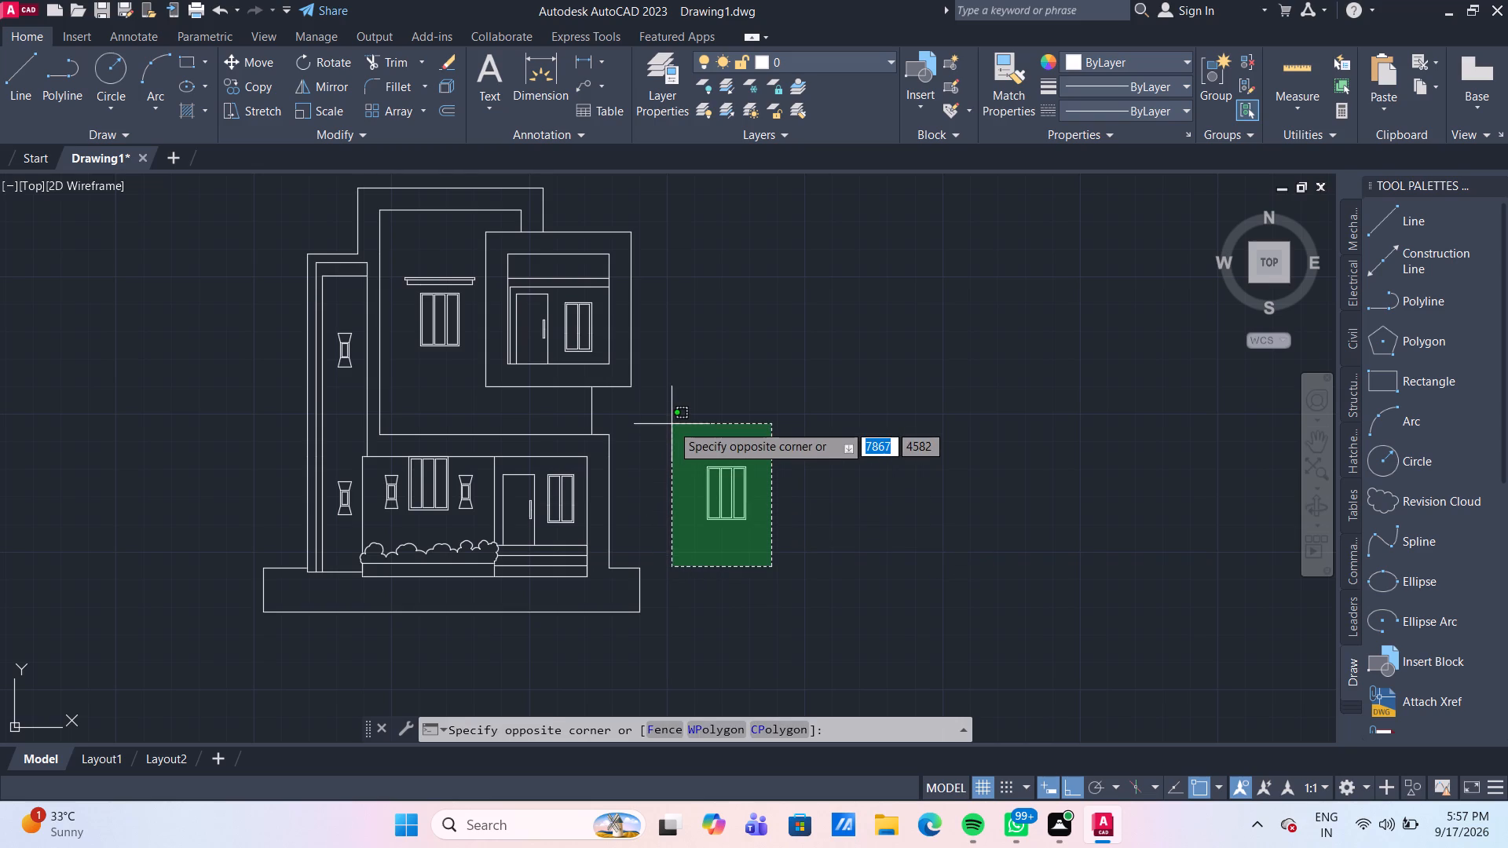
click(672, 424)
key(Delete)
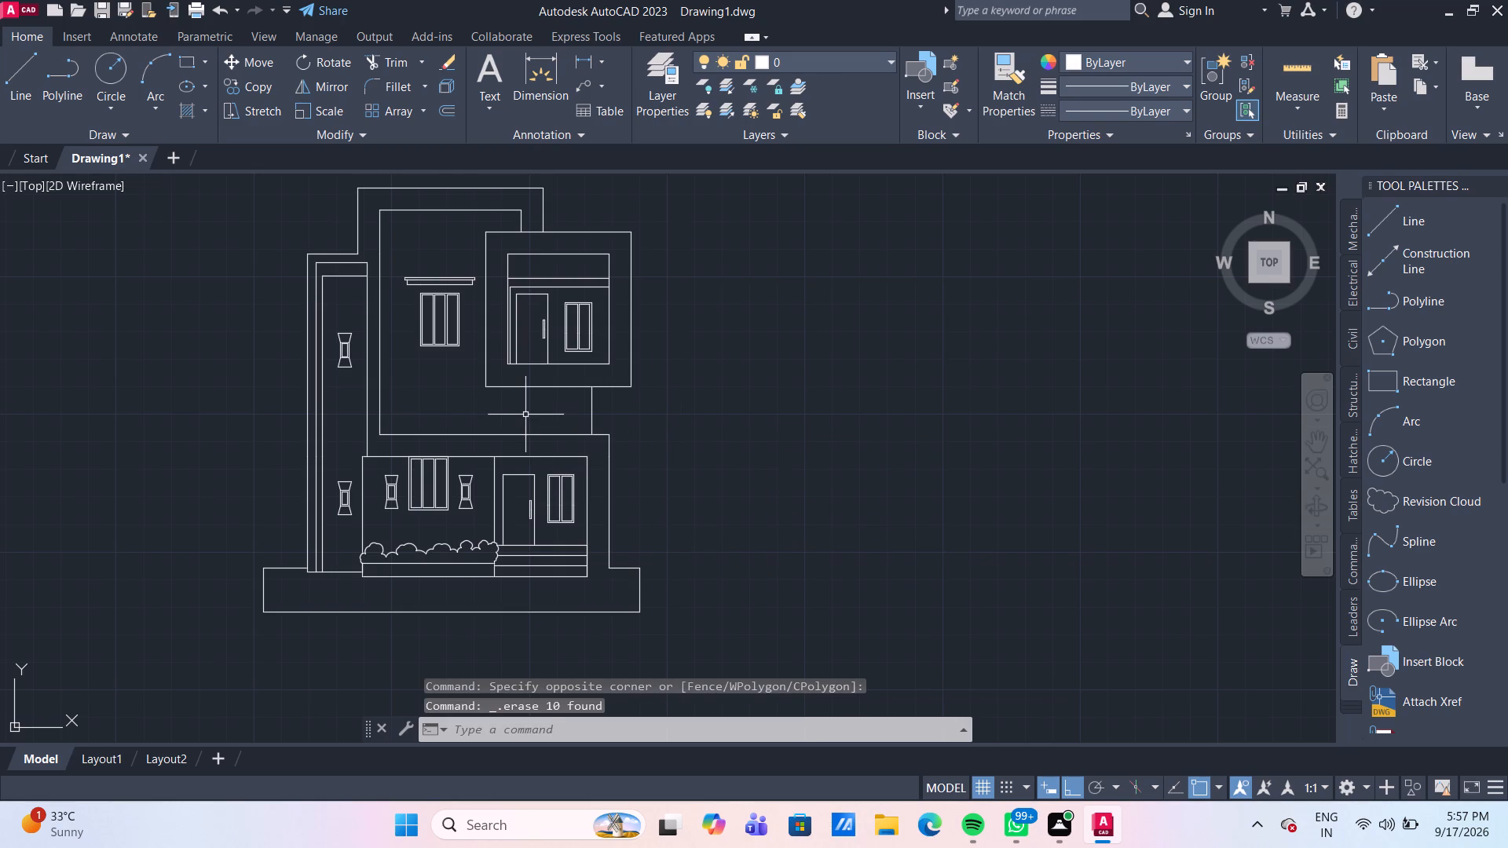
Offset the bottom line of the upper-floor recess containing the door and two-pane window 250 upward.
scroll(509, 385, up, 2)
middle_drag(534, 305, 390, 415)
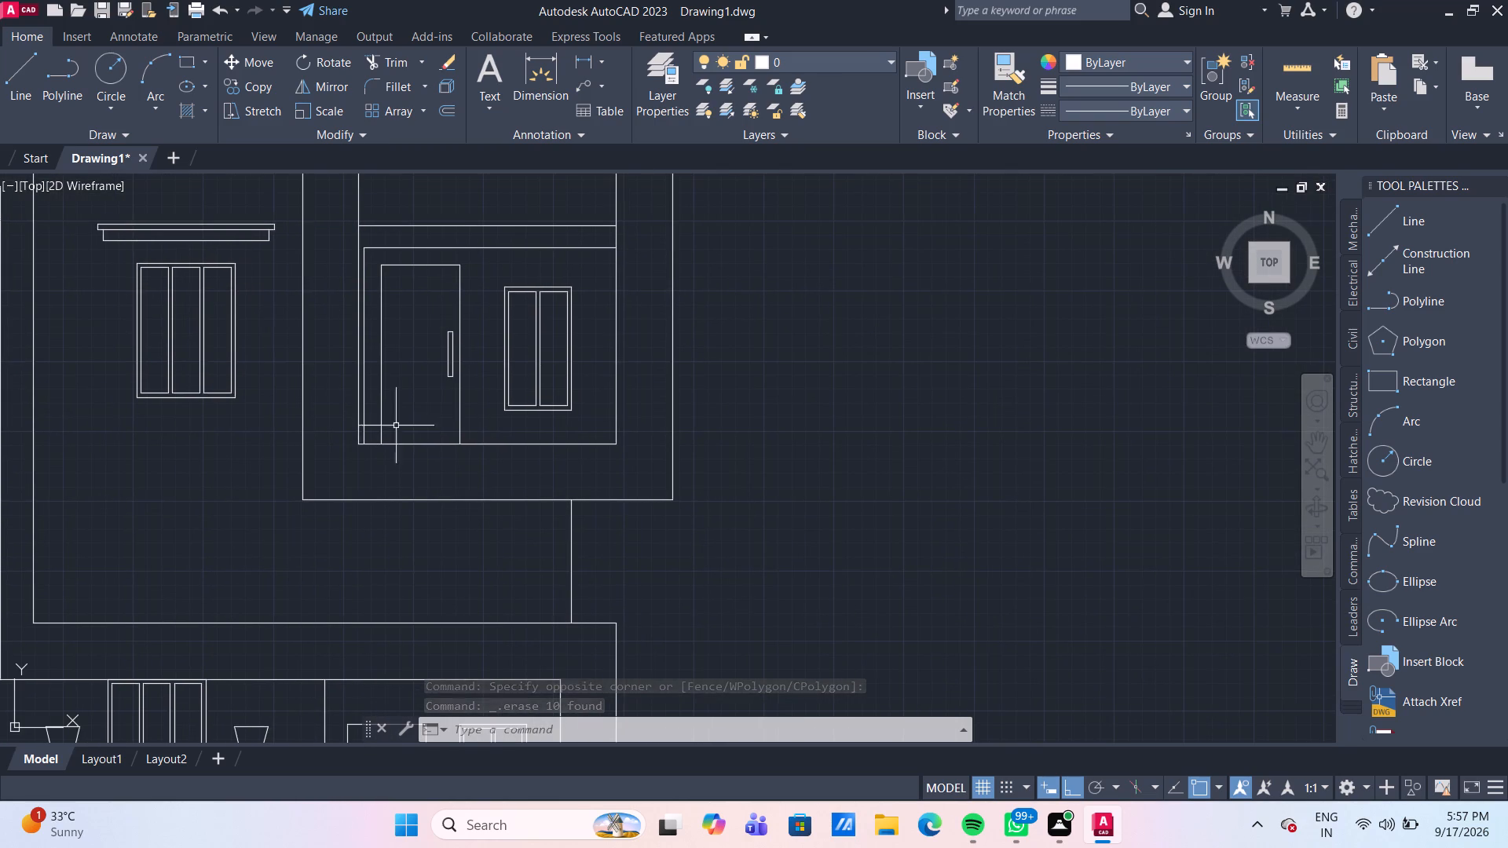
key(o)
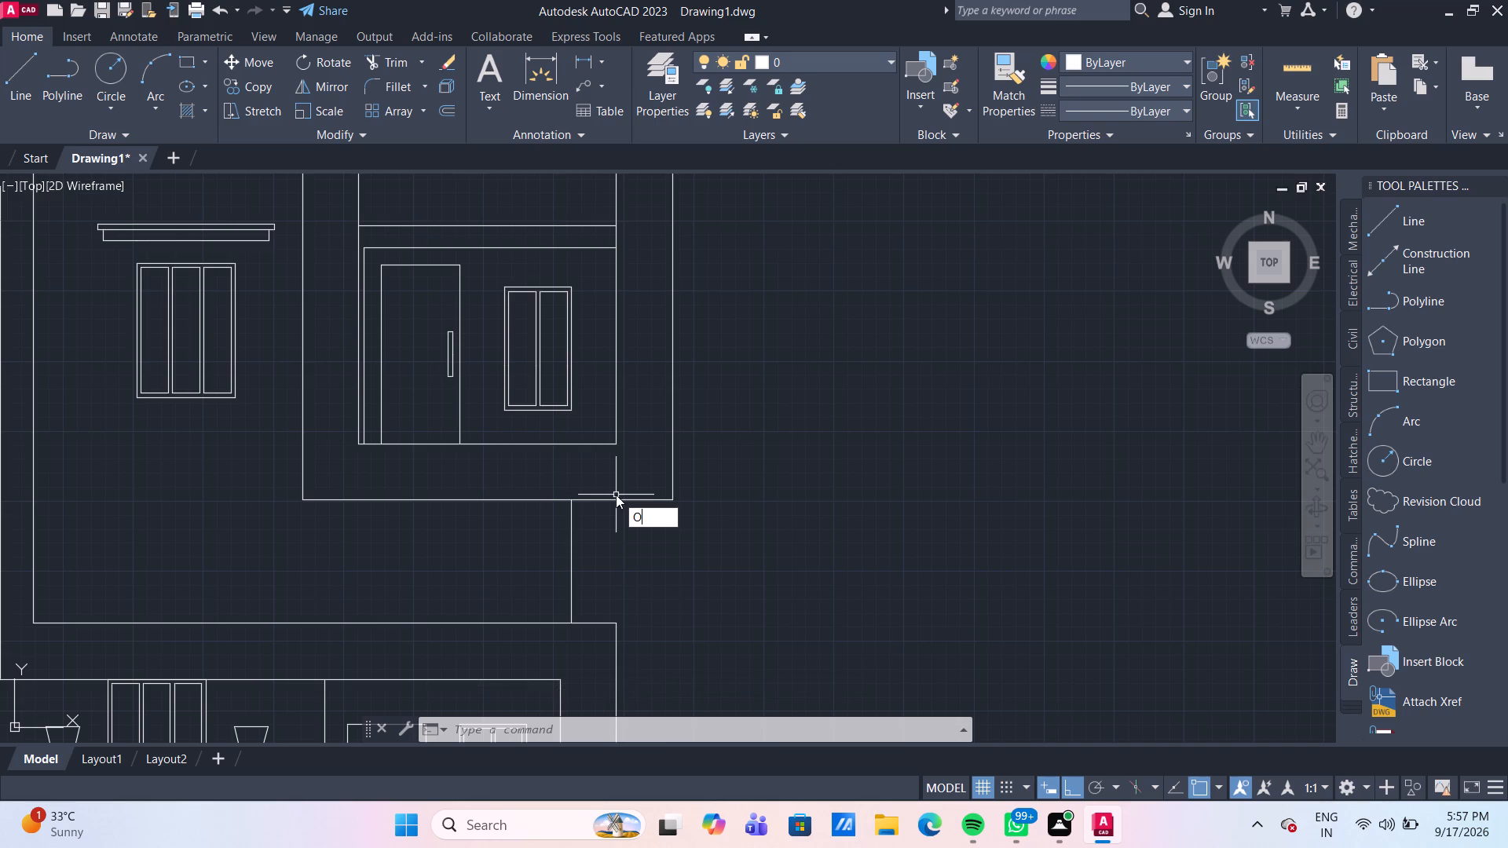
key(Return)
key(Return)
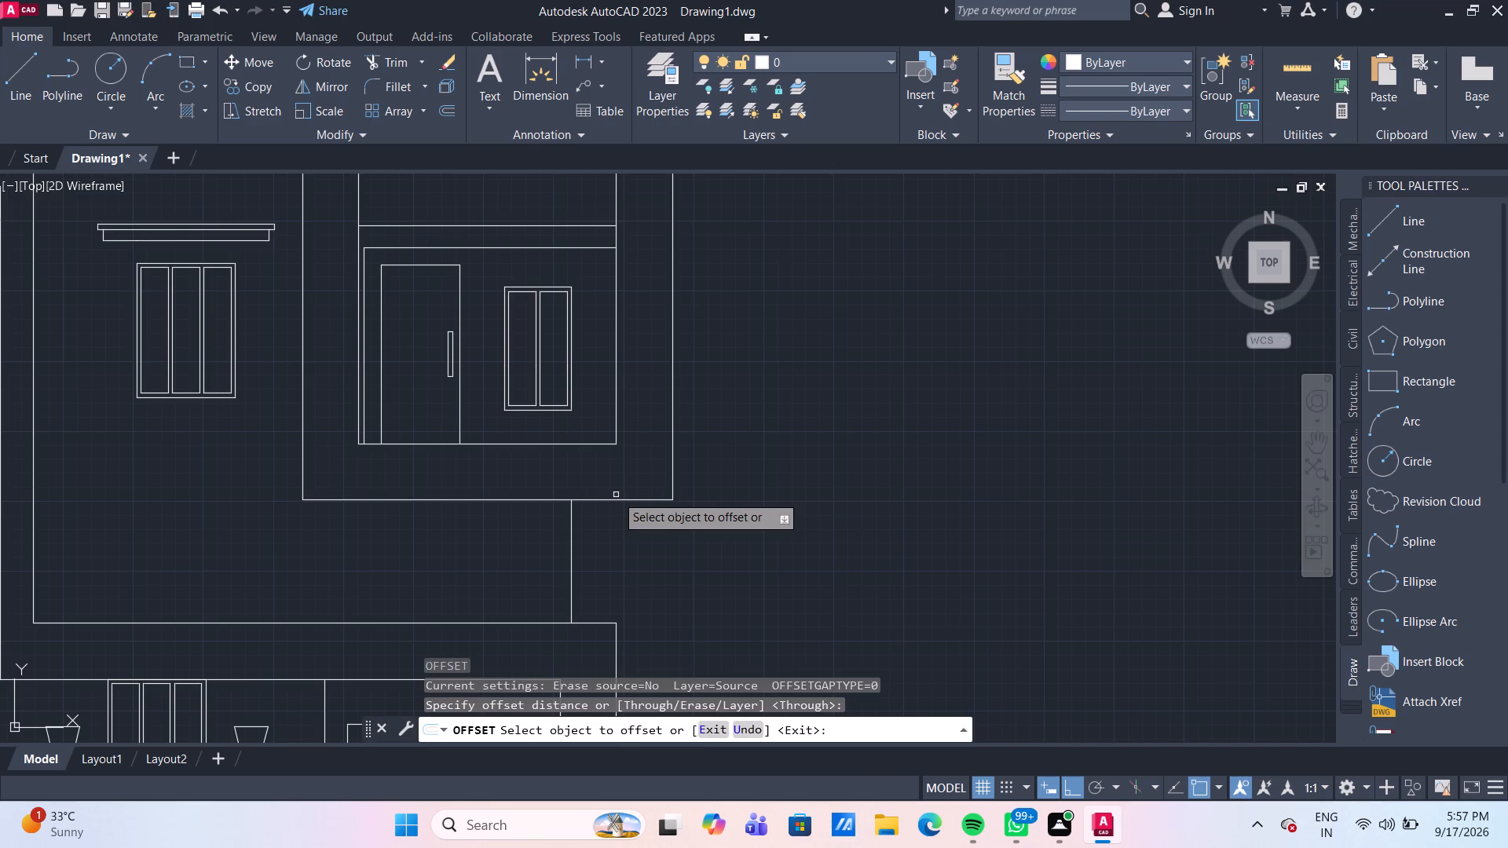
click(555, 445)
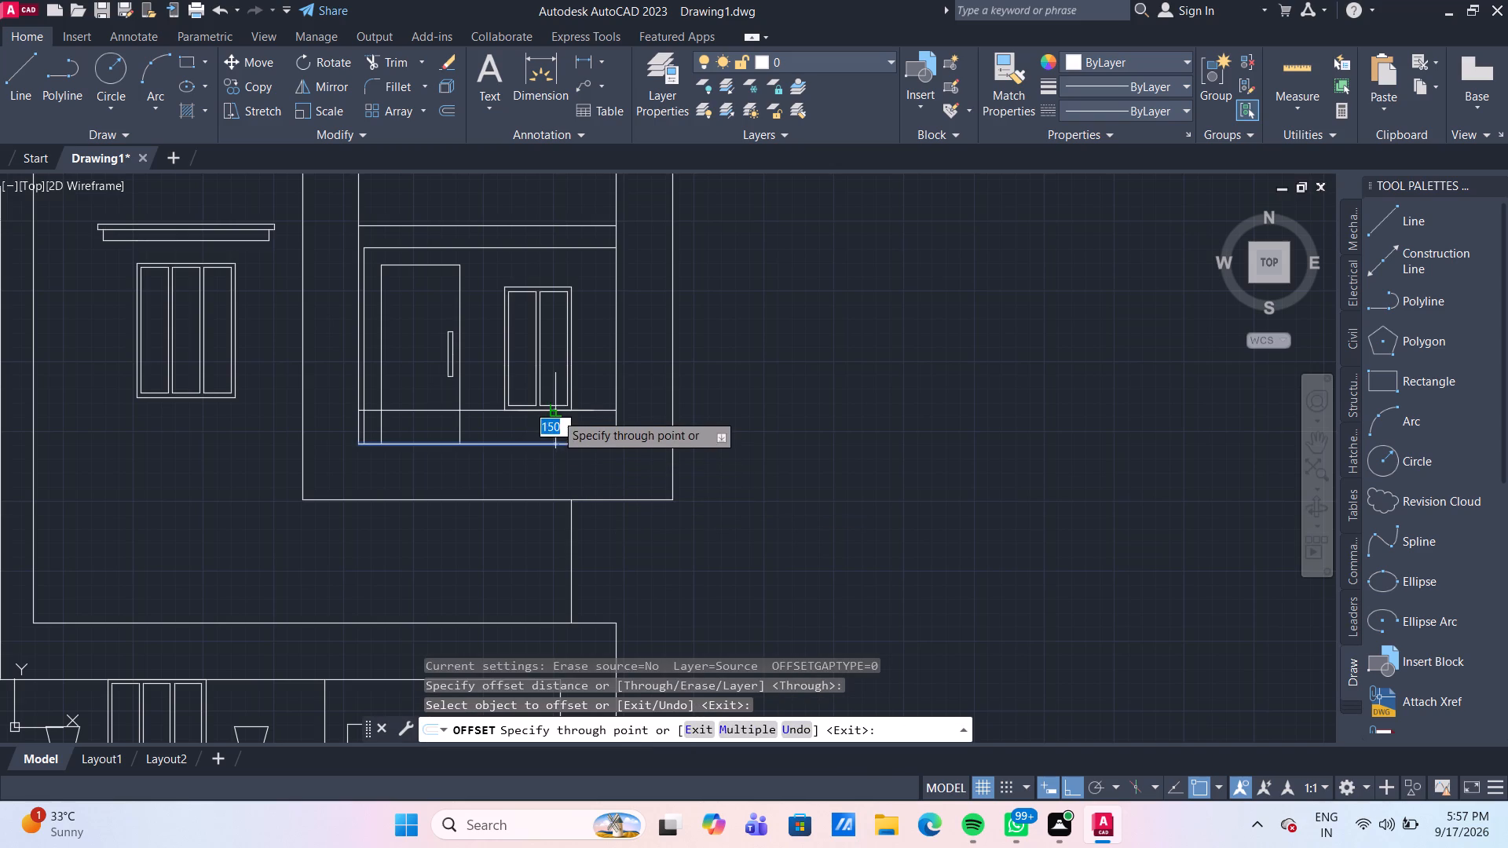
scroll(553, 390, up, 2)
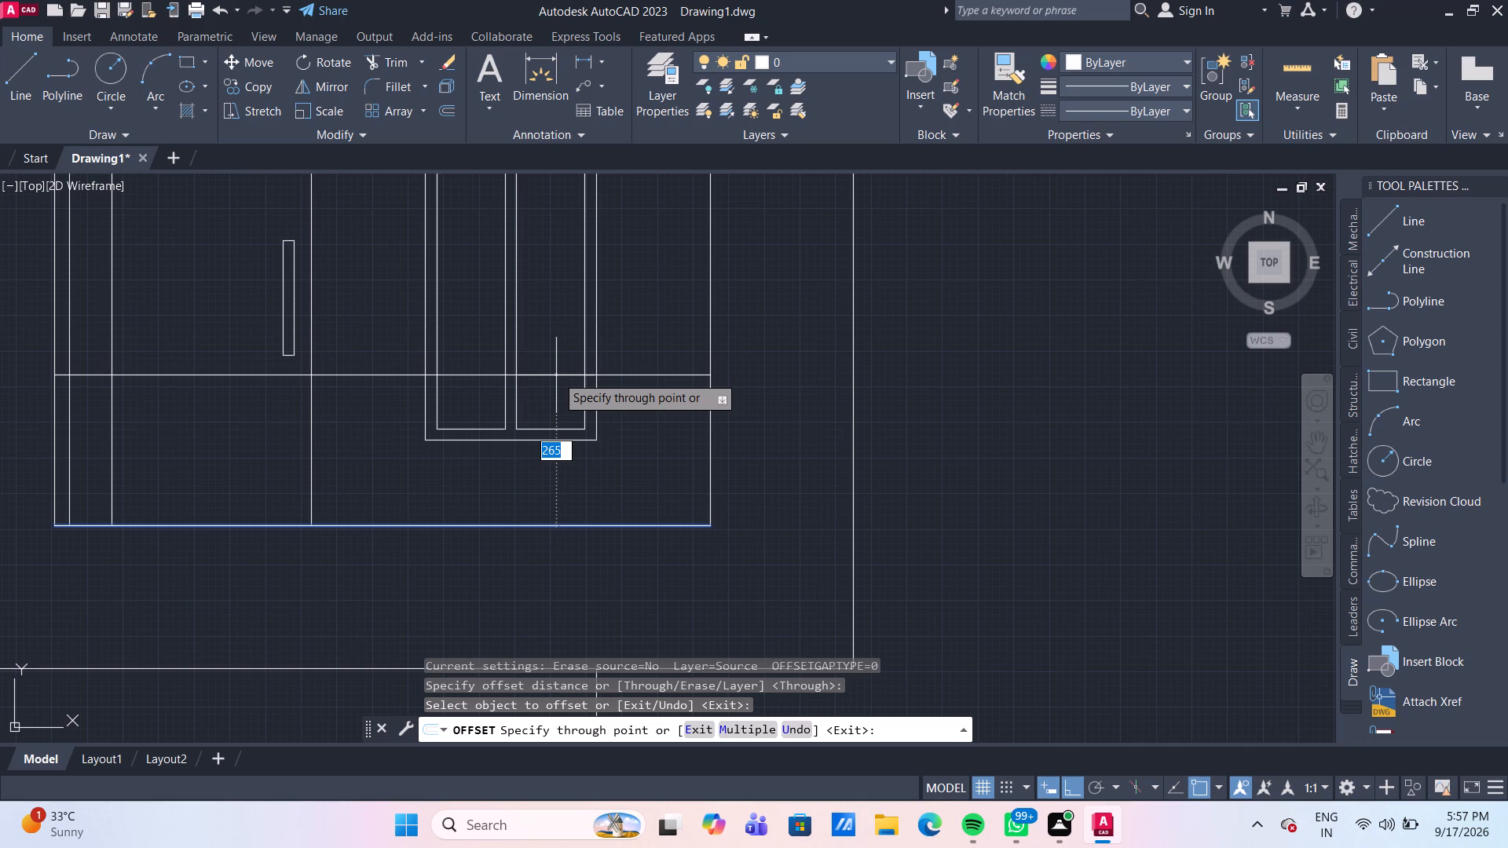
text(250)
key(Return)
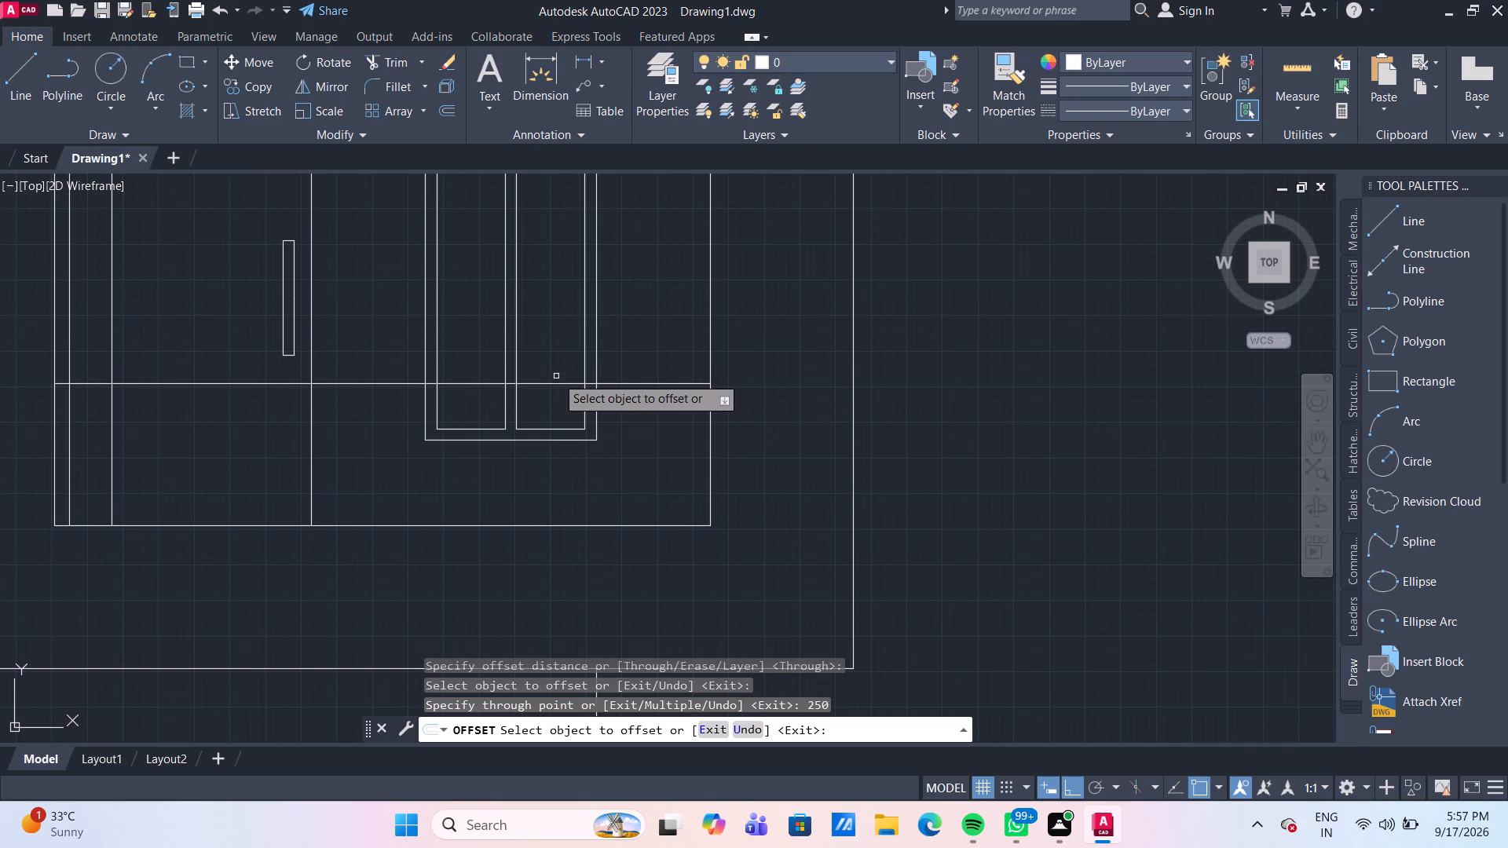
click(632, 384)
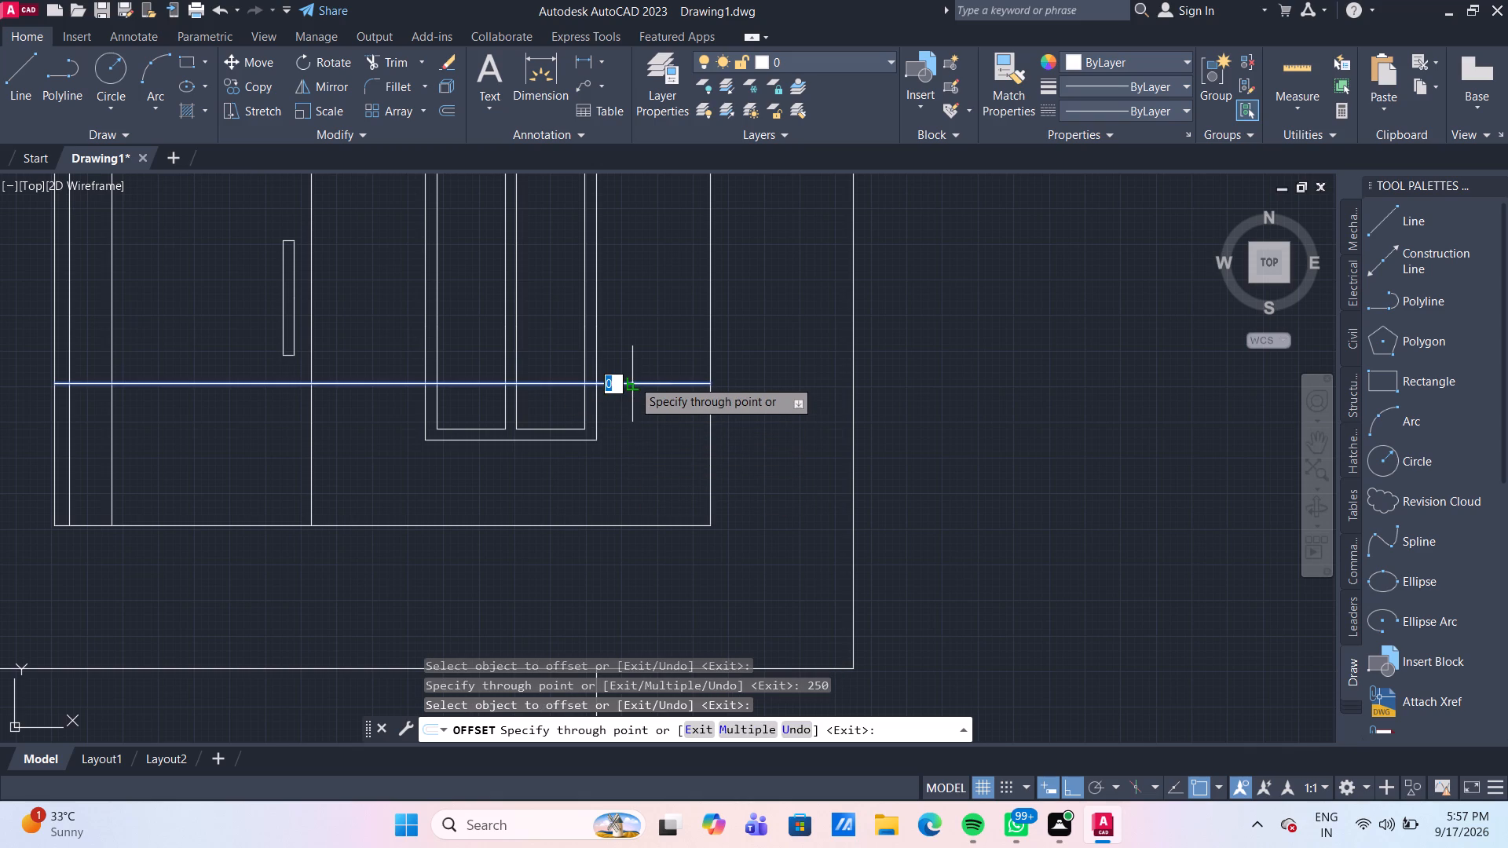
key(Escape)
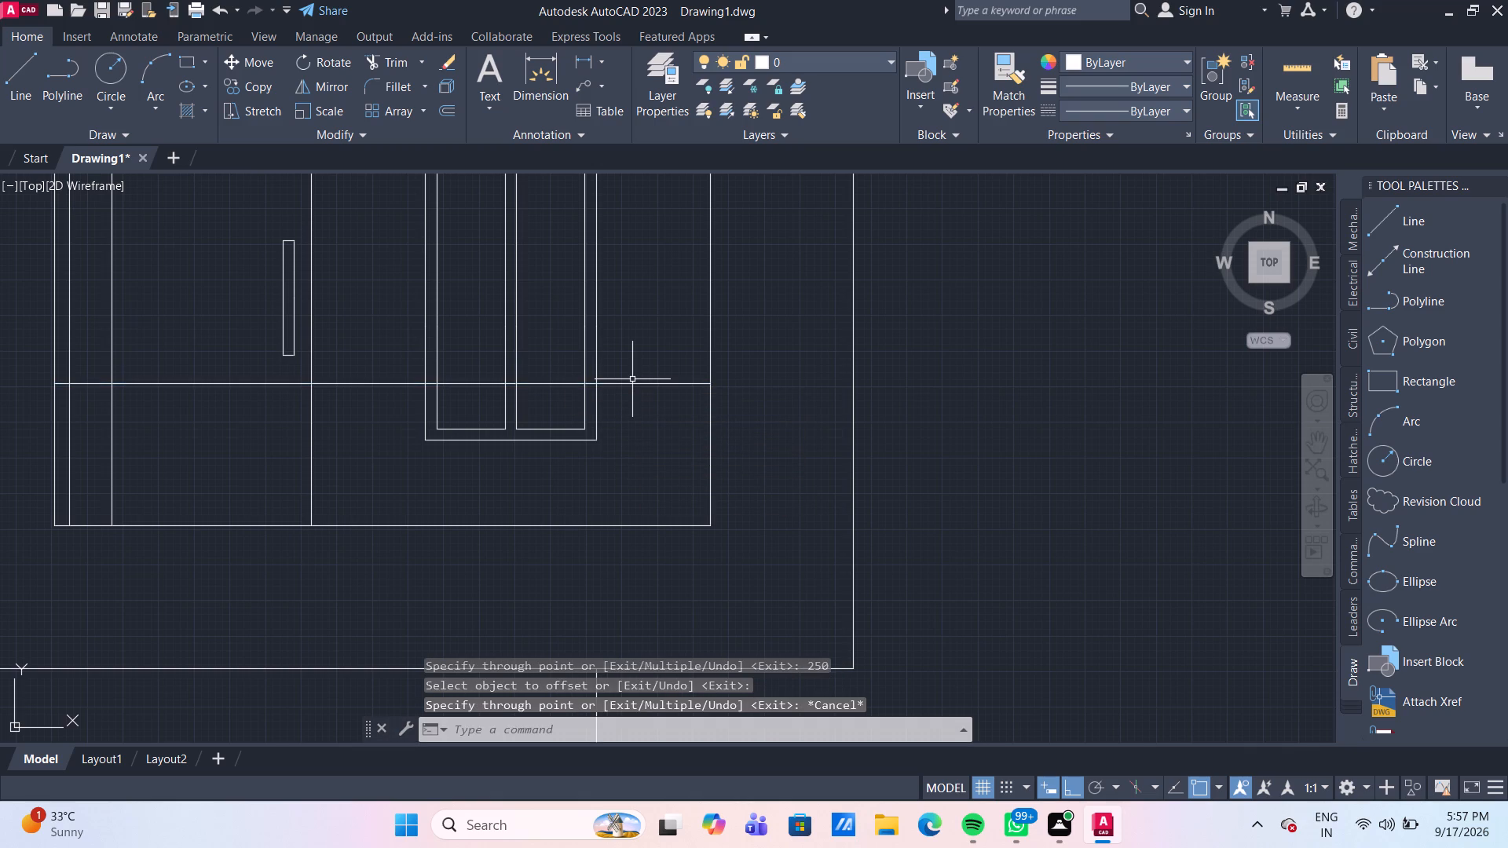
Offset the horizontal line 250 above the recess floor by another 15 upward.
key(o)
key(Return)
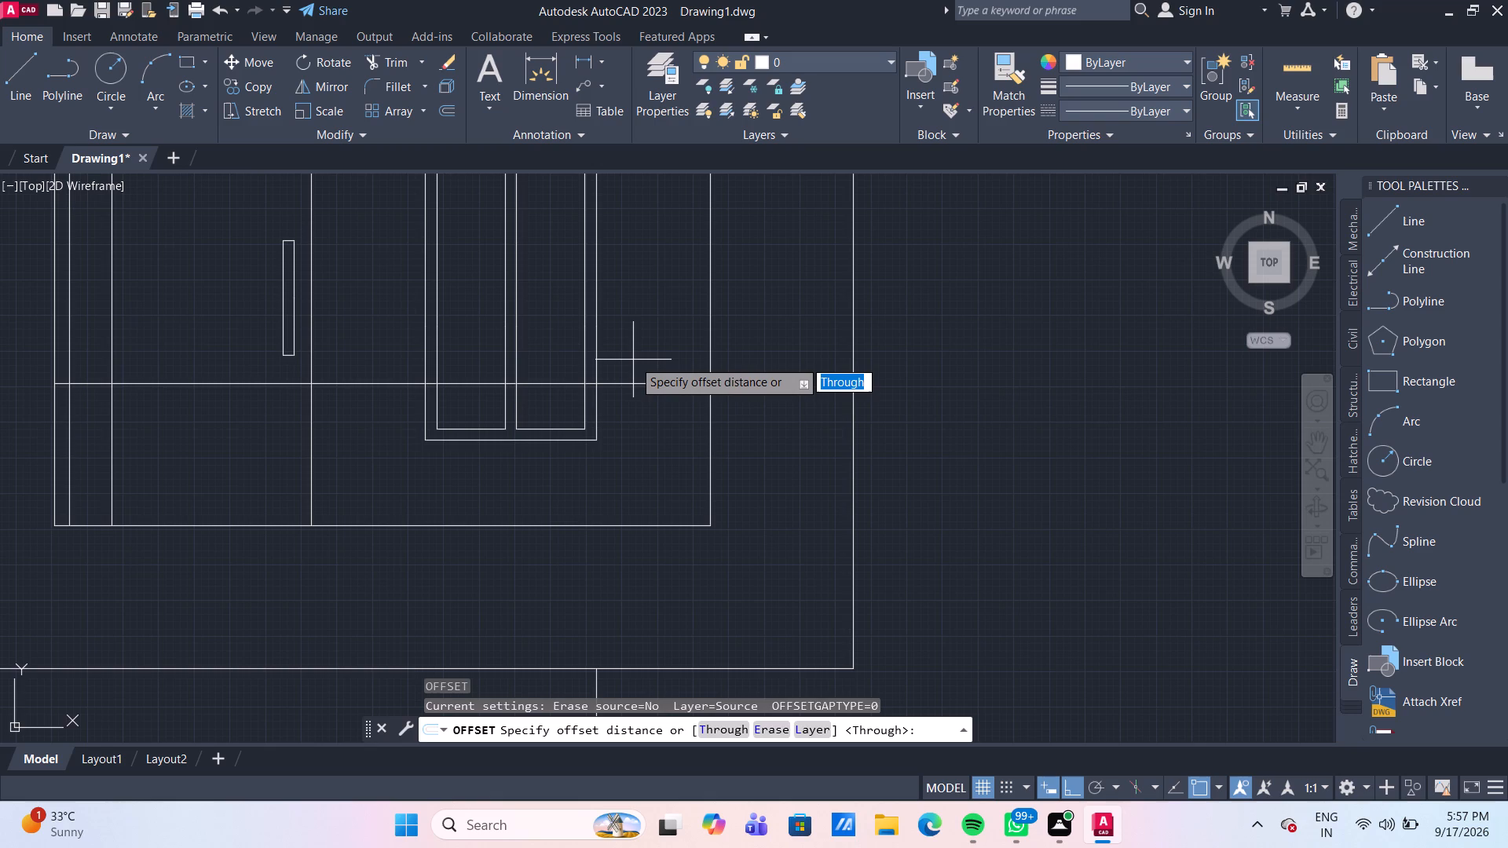
key(Return)
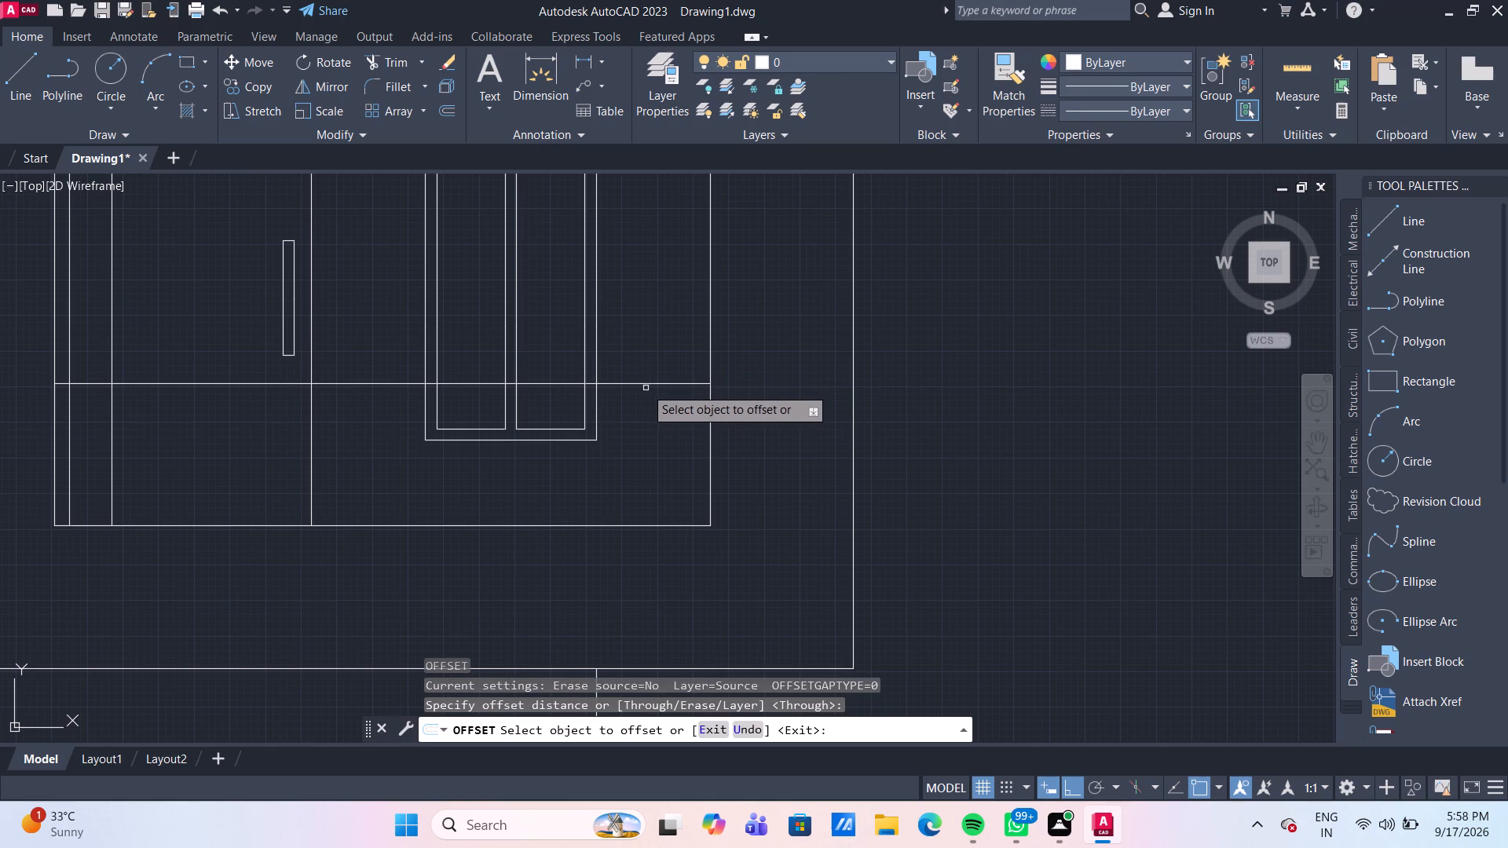
click(642, 383)
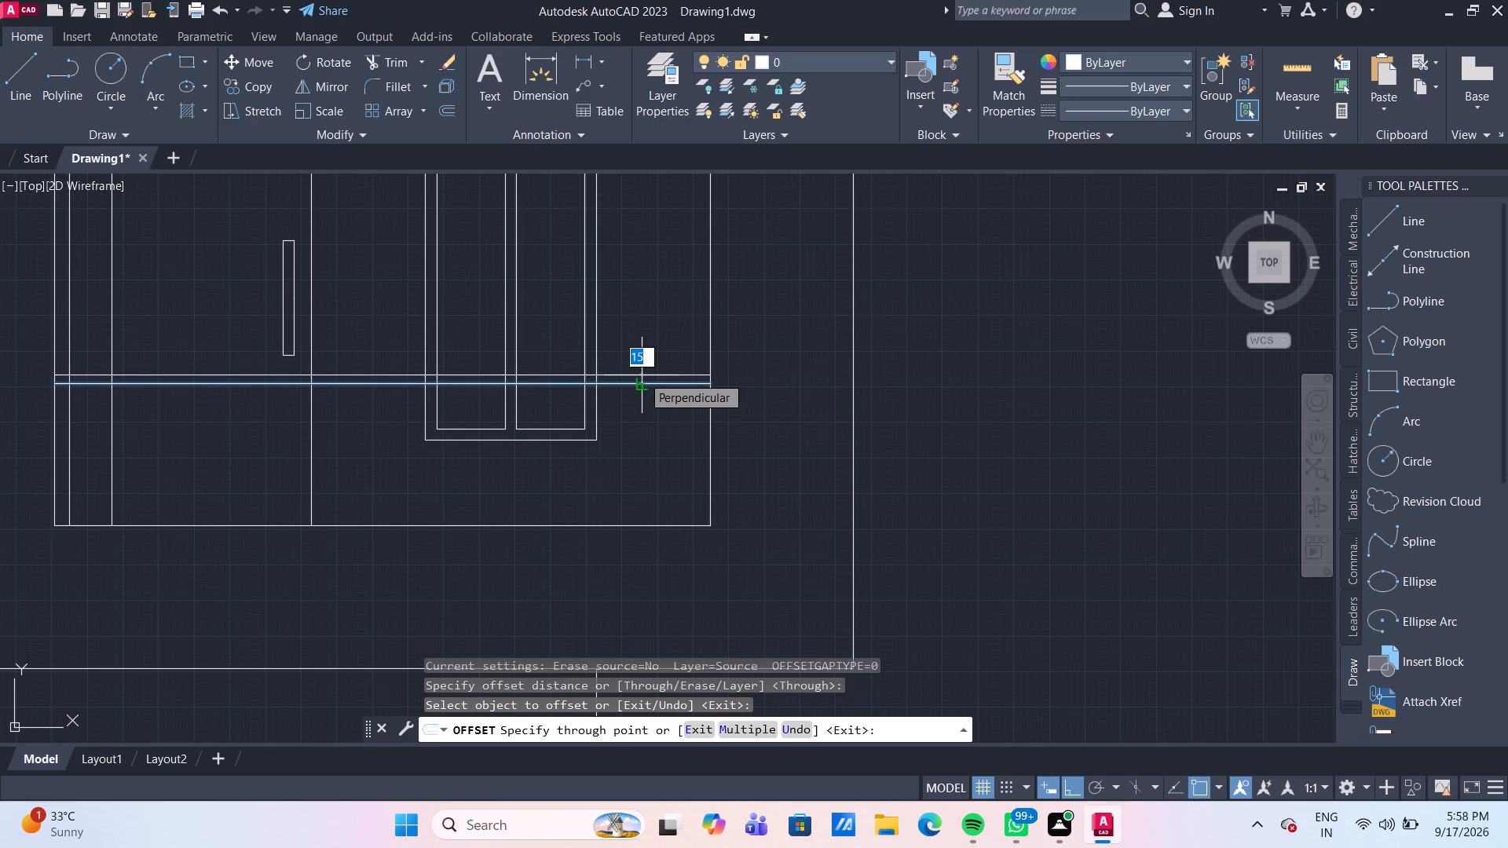
text(15)
key(Return)
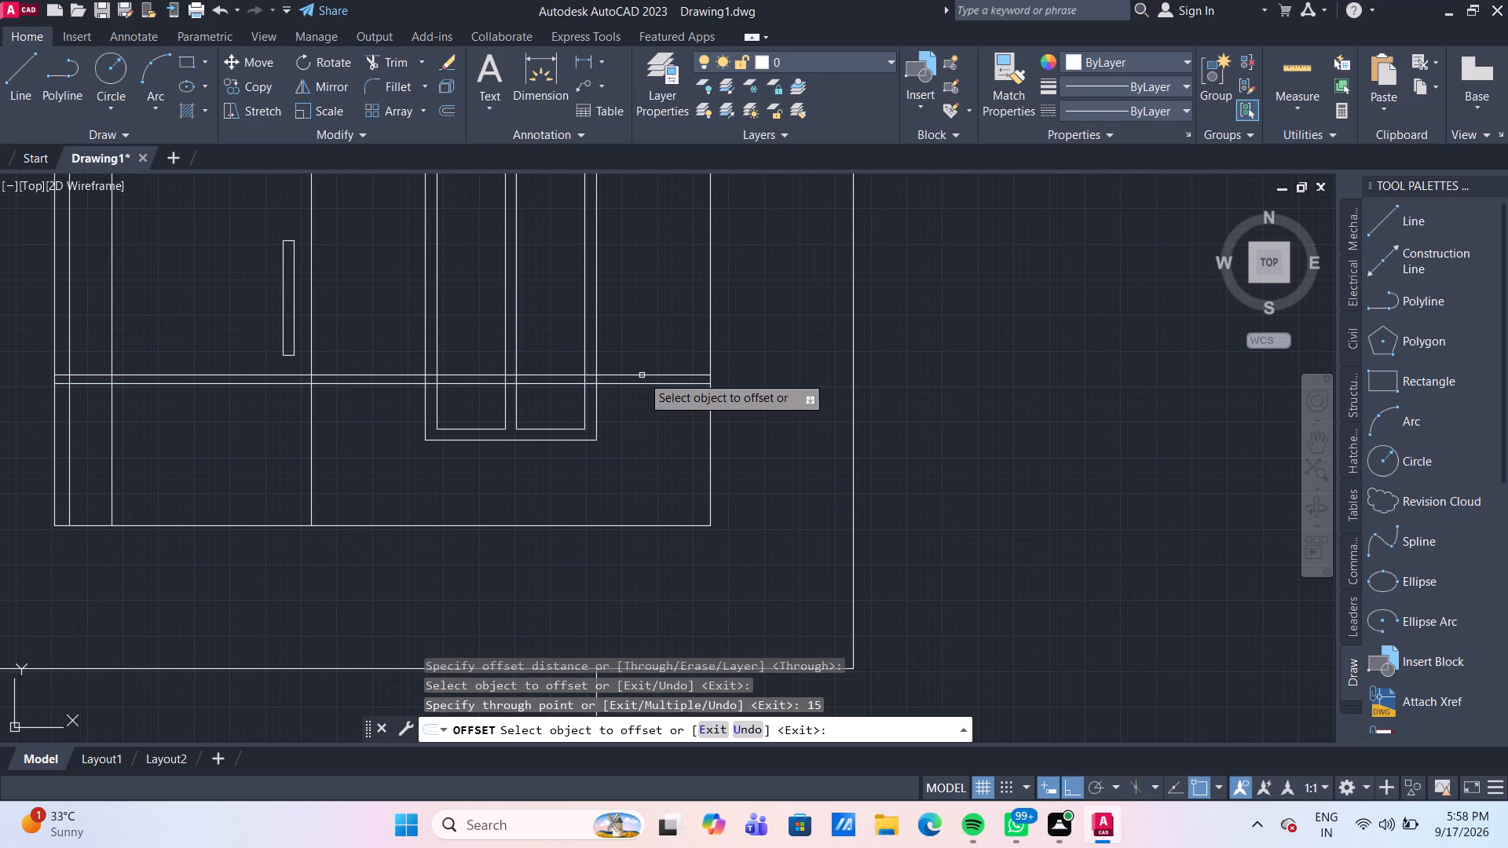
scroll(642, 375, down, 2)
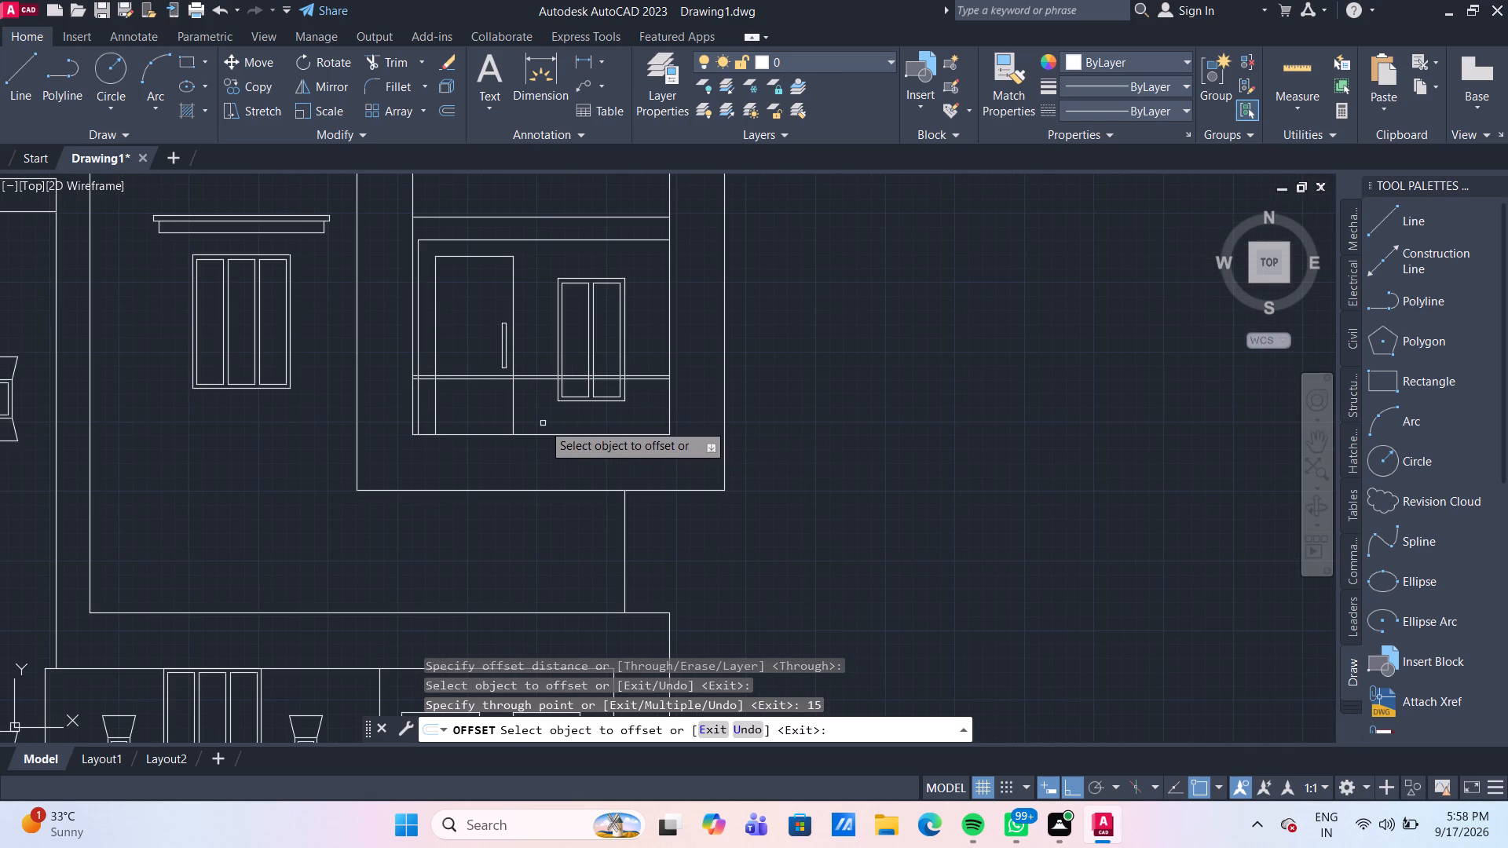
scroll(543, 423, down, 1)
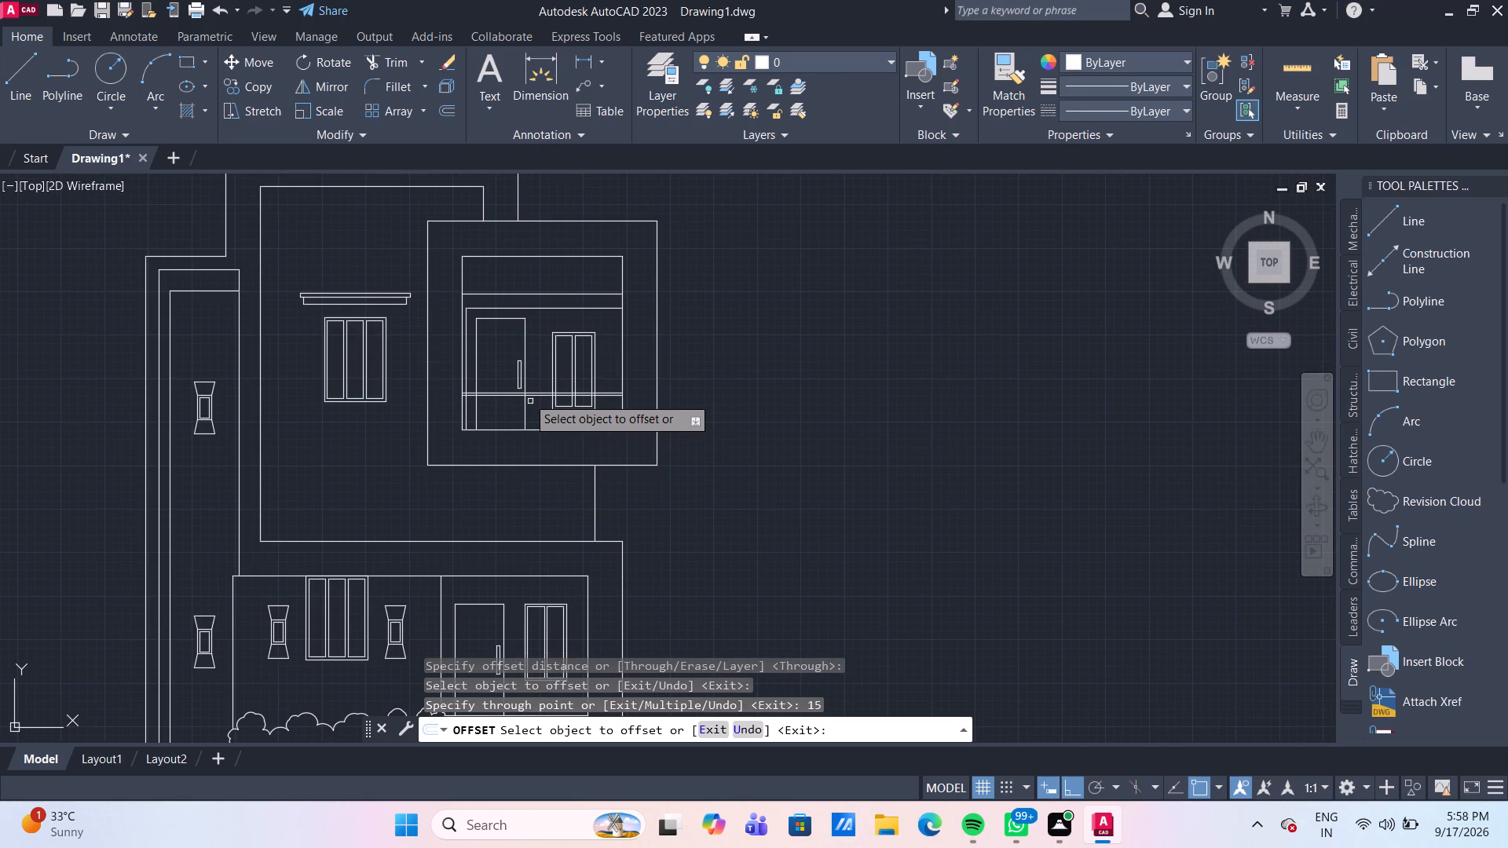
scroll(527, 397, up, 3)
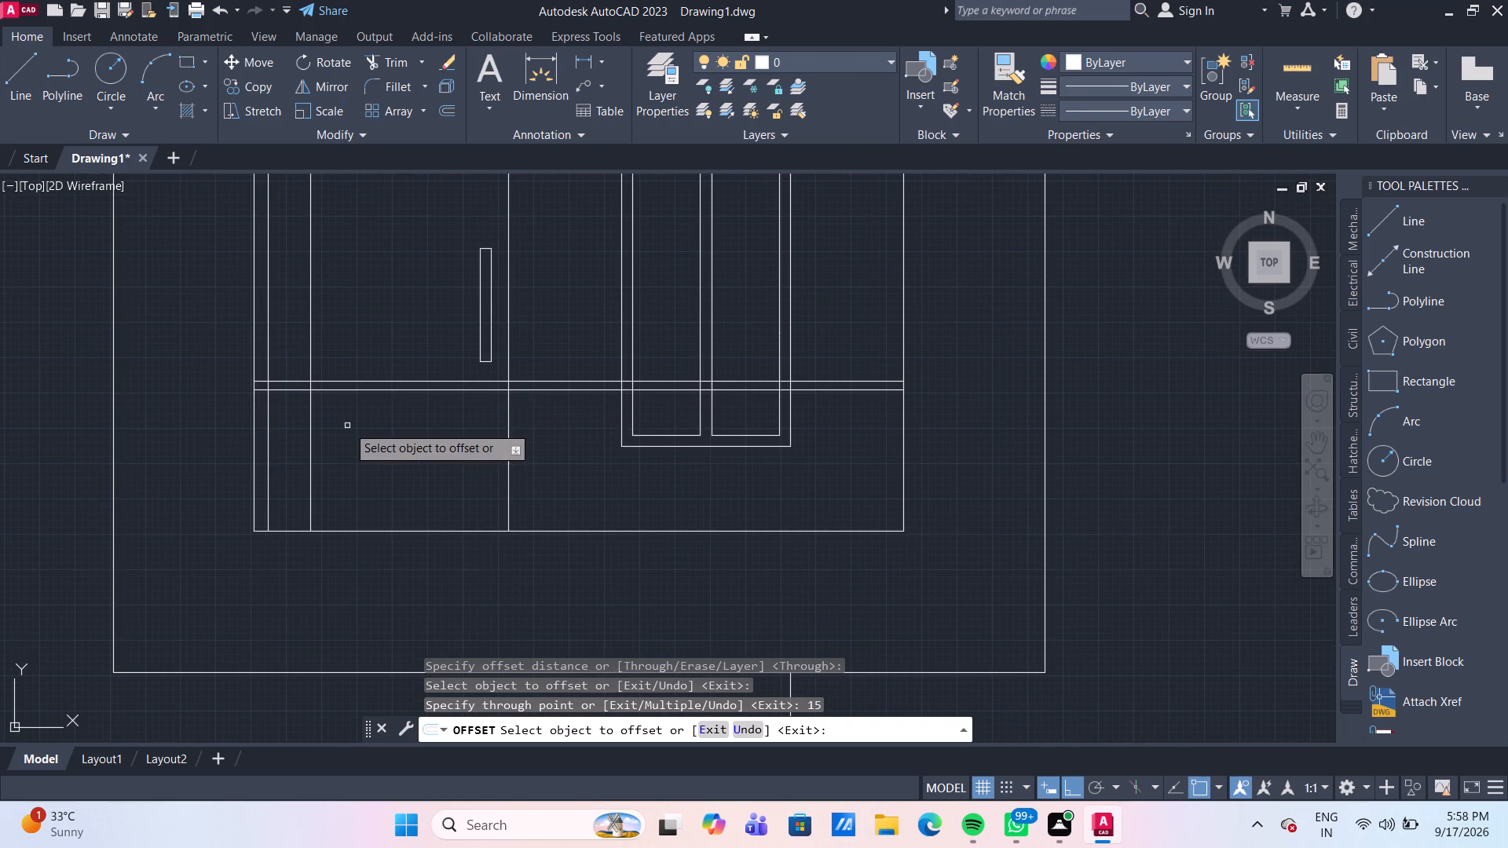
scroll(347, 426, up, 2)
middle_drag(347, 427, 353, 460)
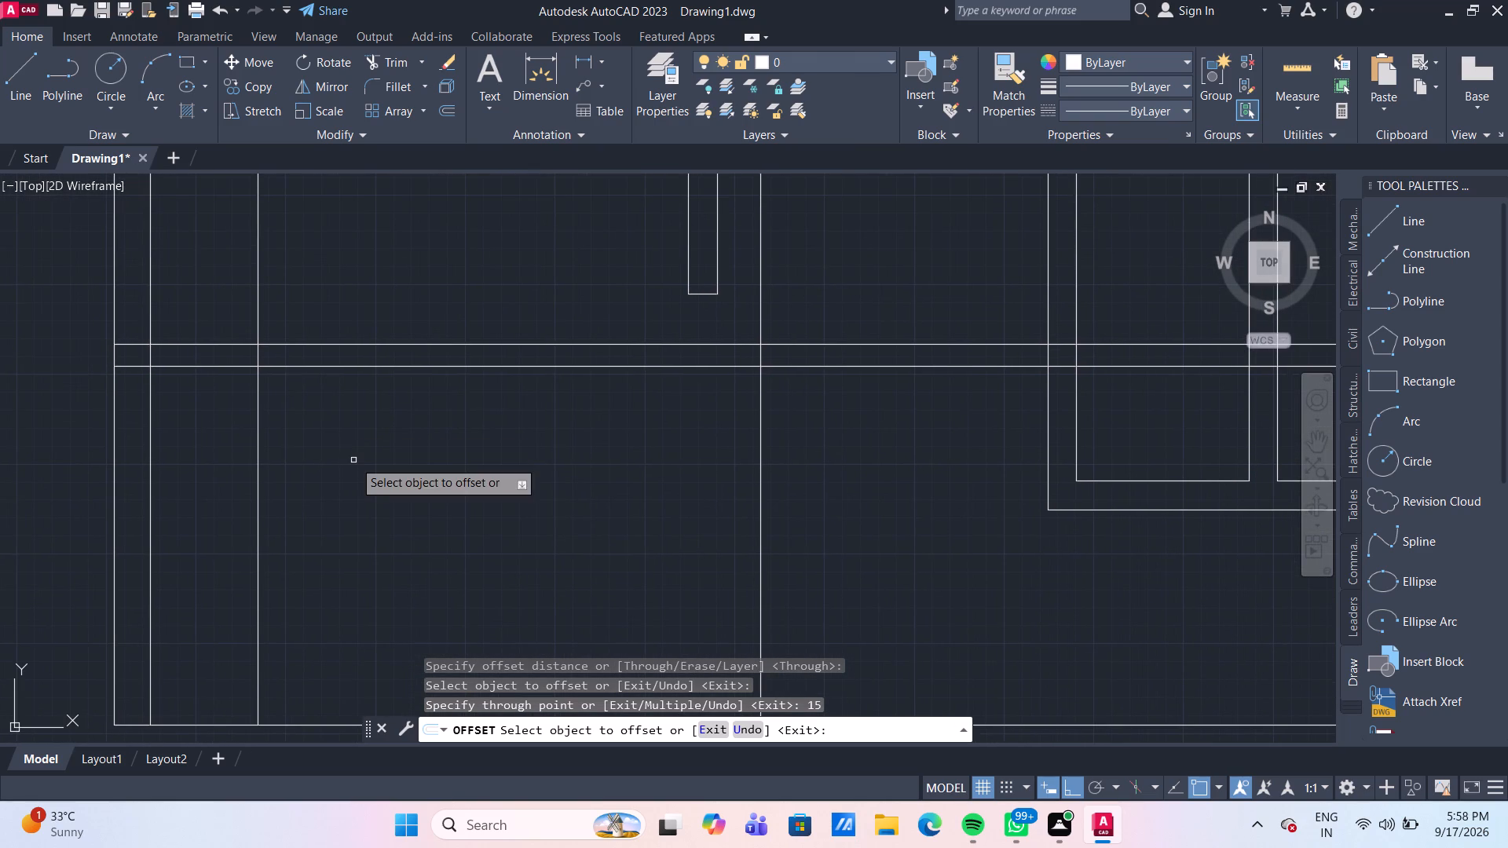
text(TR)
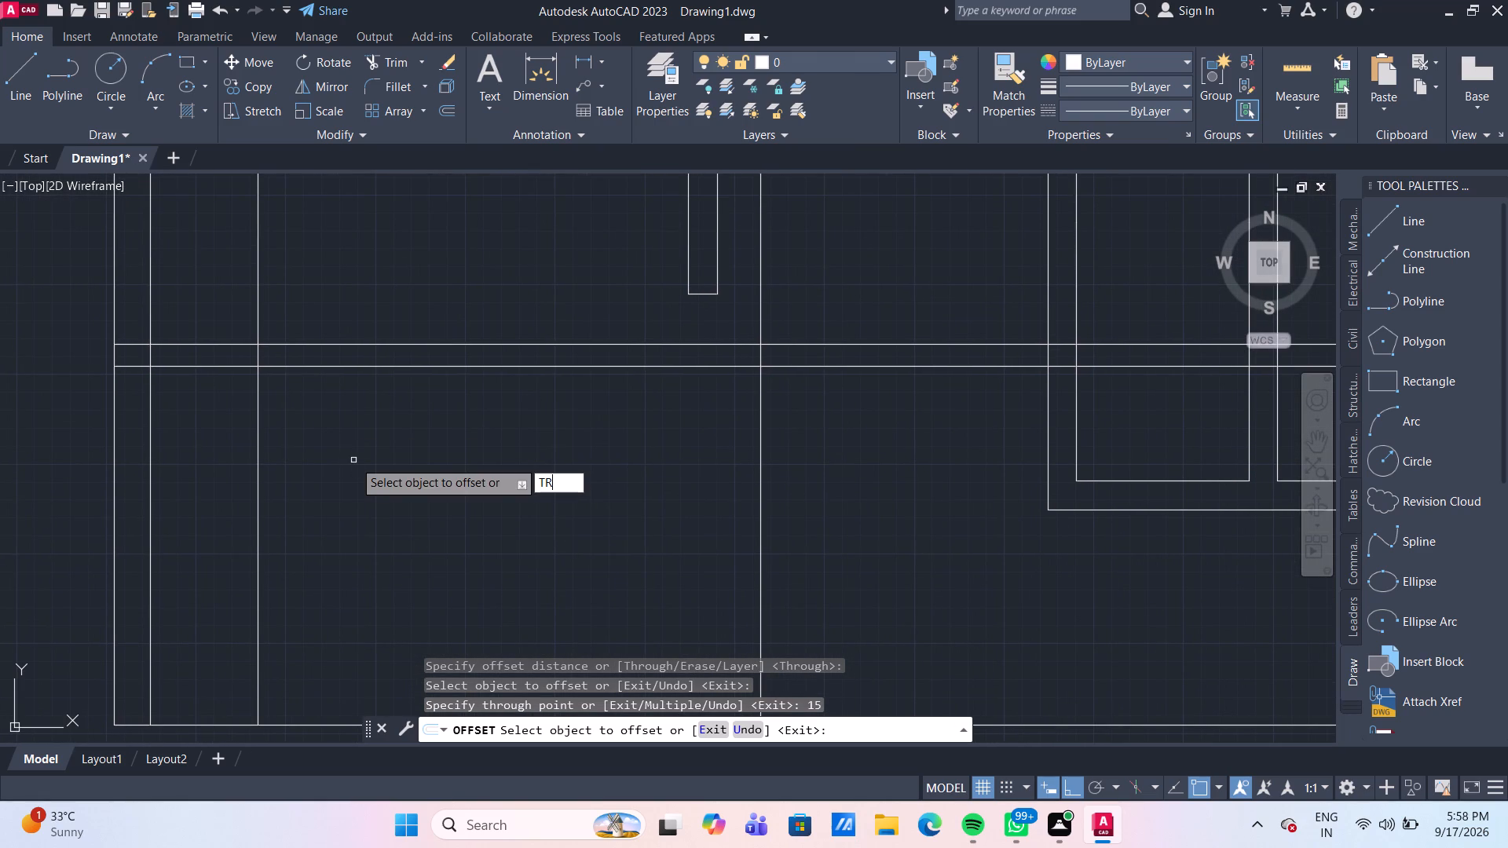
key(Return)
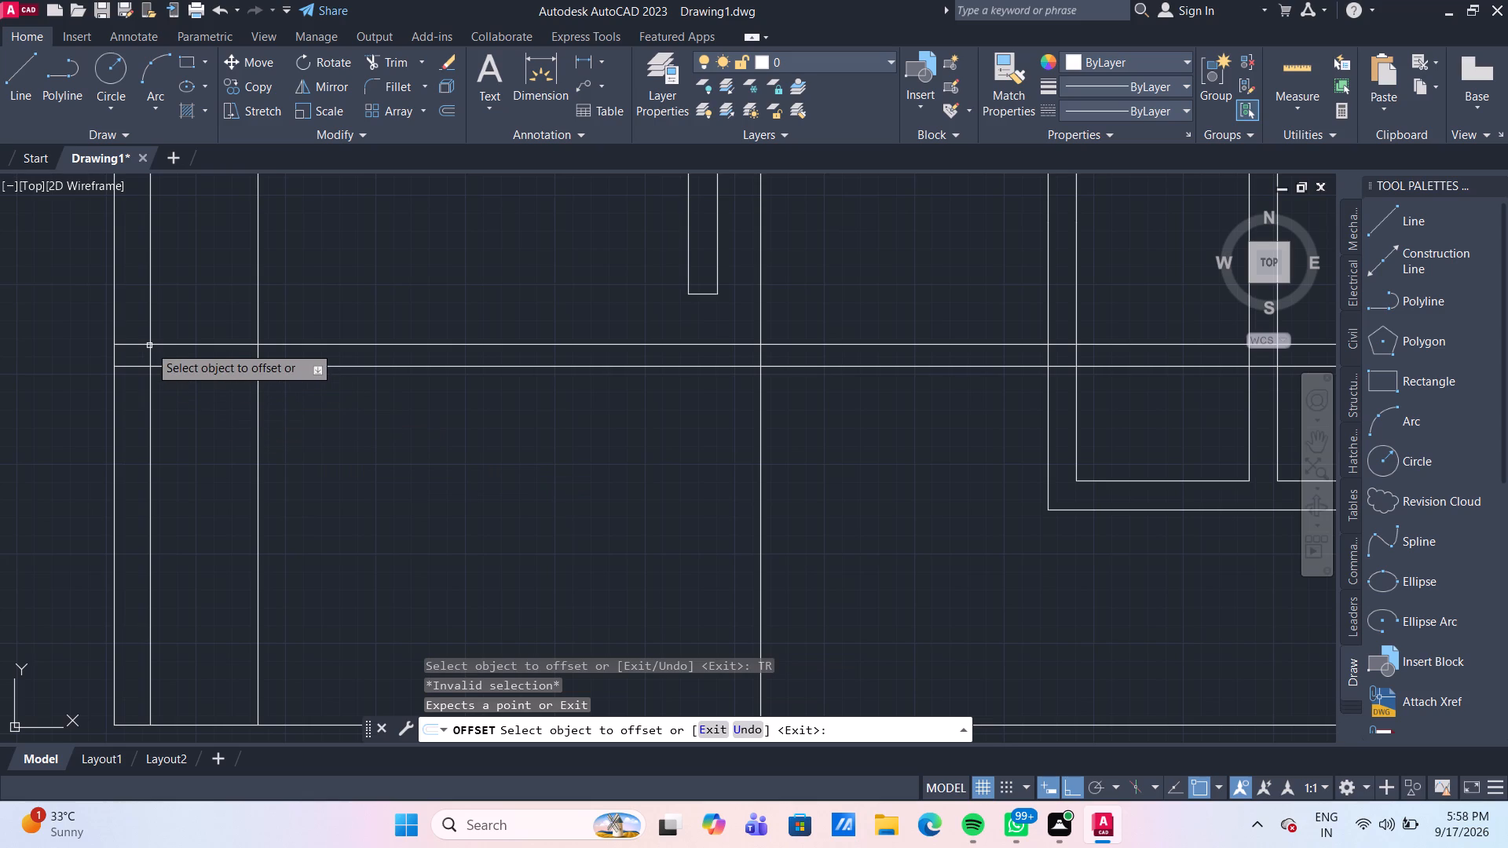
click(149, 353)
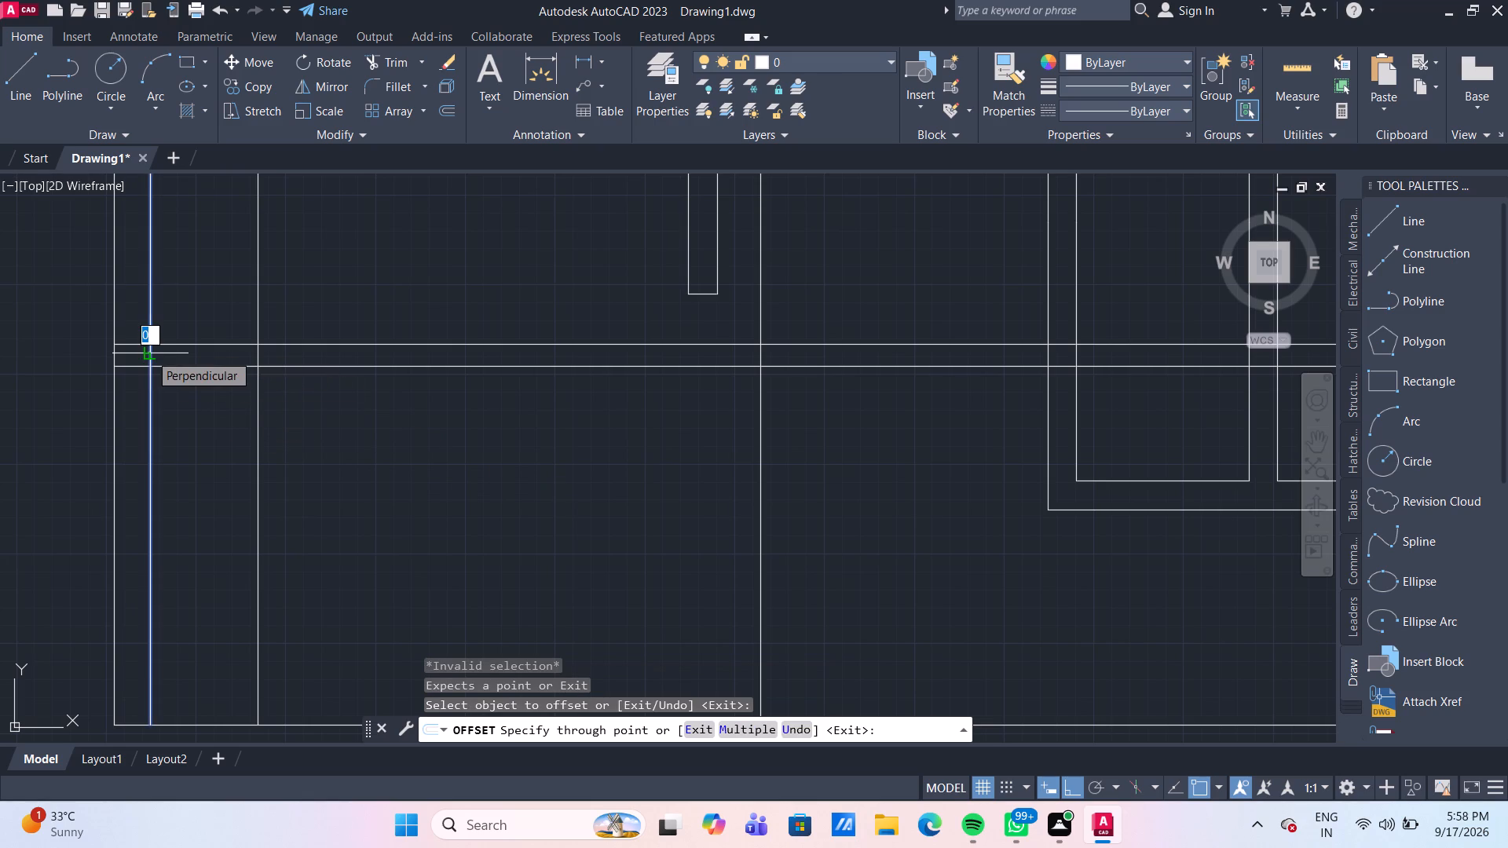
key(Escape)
Trim the vertical recess, door and two-pane window lines between the two horizontal rail lines of the upper-floor recess.
text(TR)
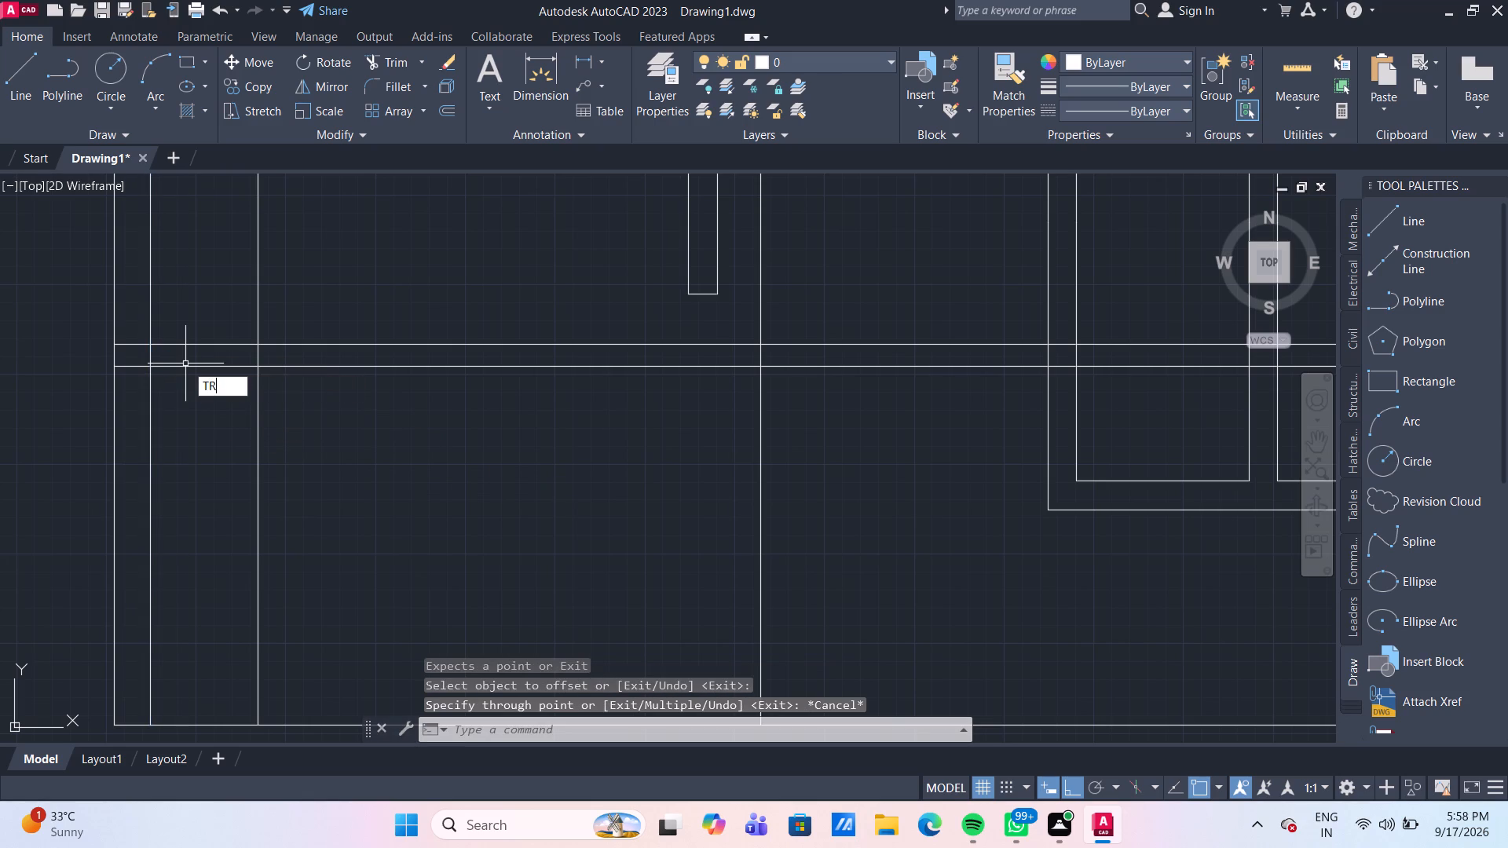
key(Return)
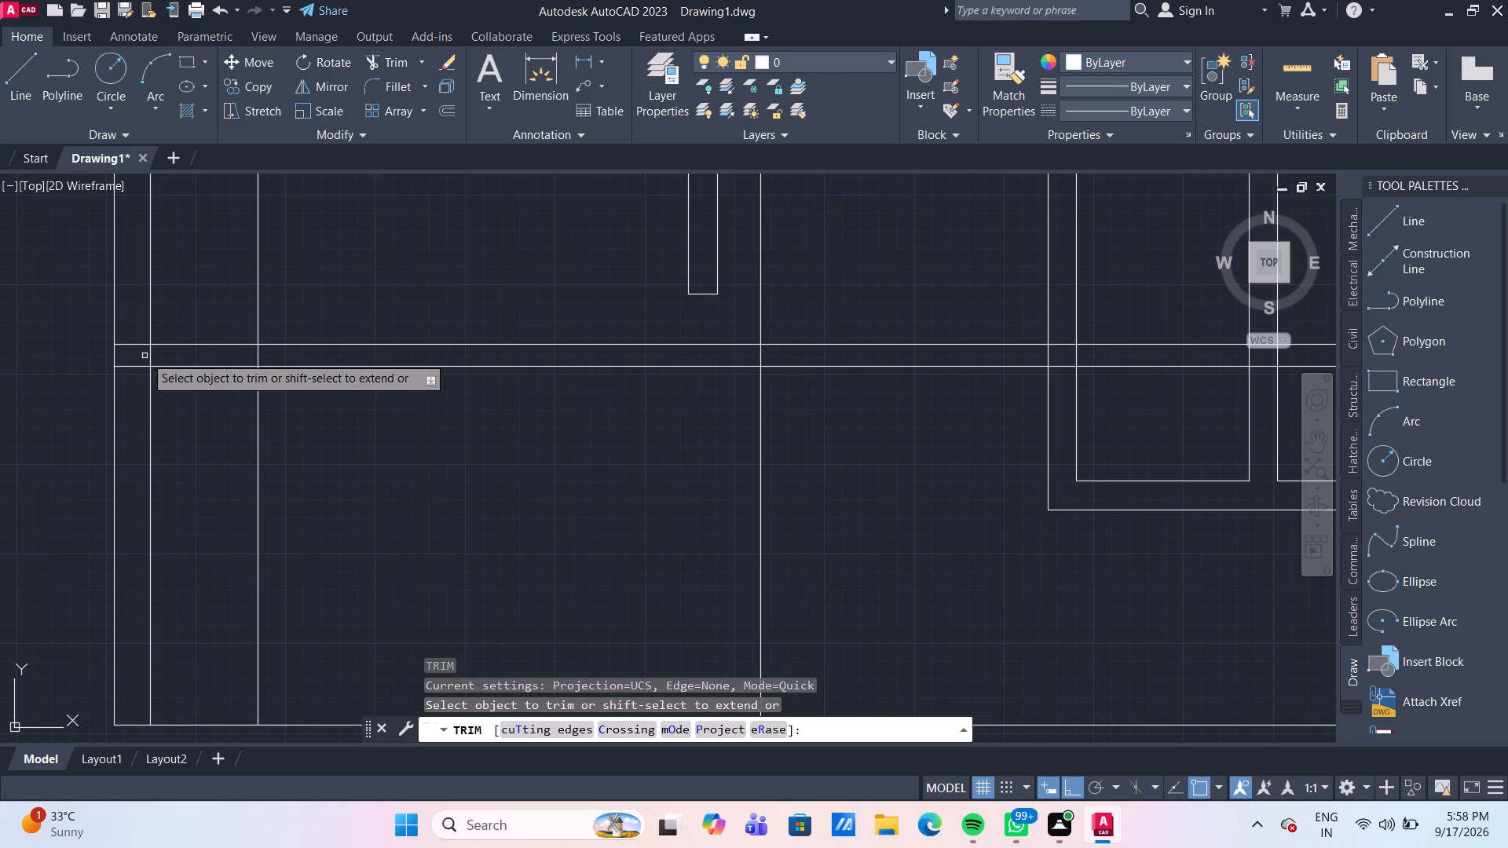
click(150, 359)
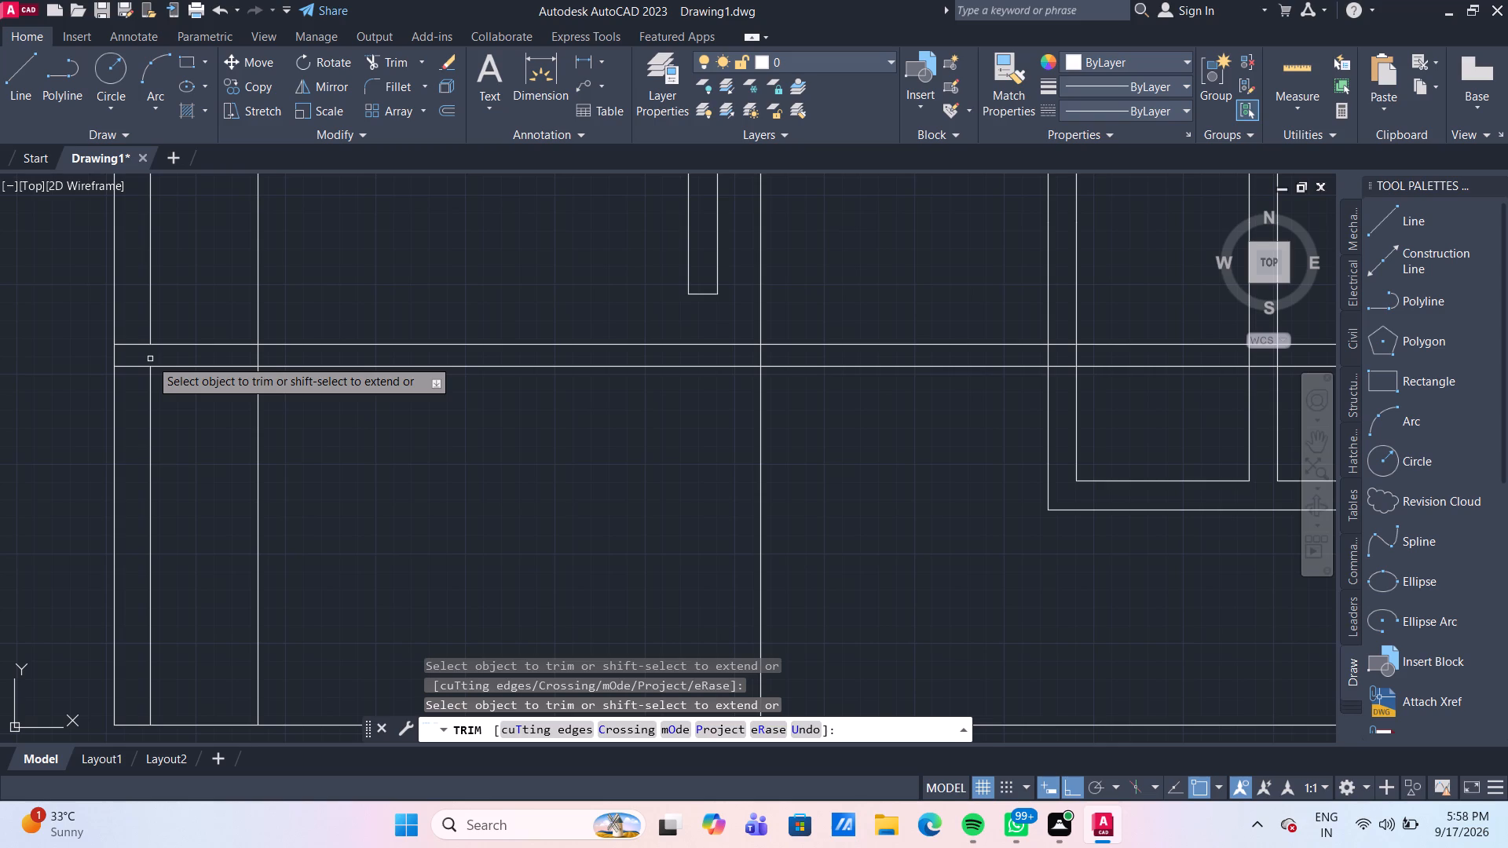
click(258, 352)
scroll(567, 427, down, 2)
scroll(737, 434, up, 1)
middle_drag(723, 411, 573, 437)
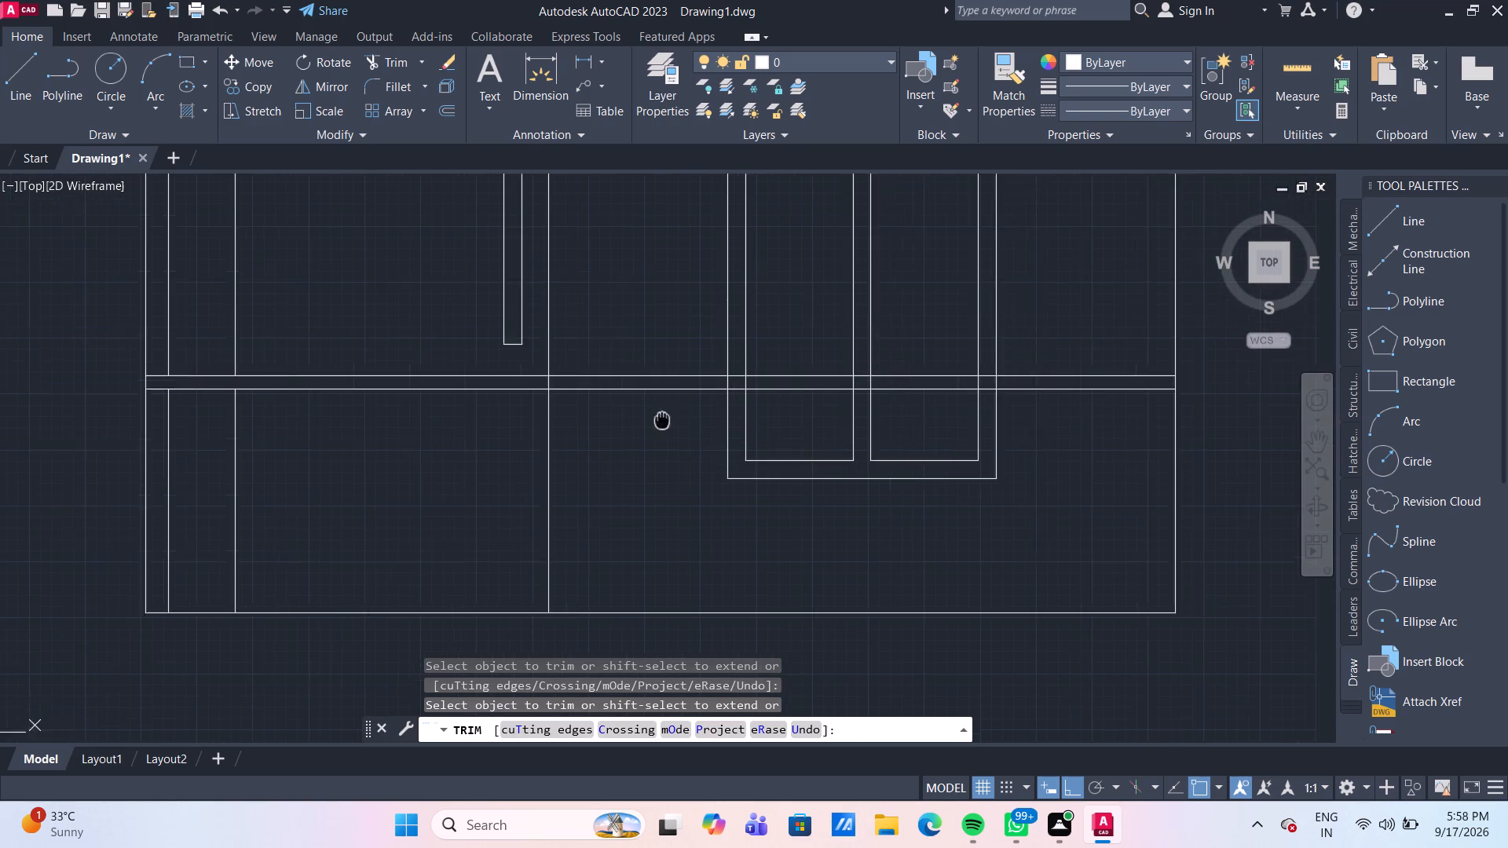
middle_drag(573, 437, 437, 459)
scroll(432, 458, up, 1)
click(170, 405)
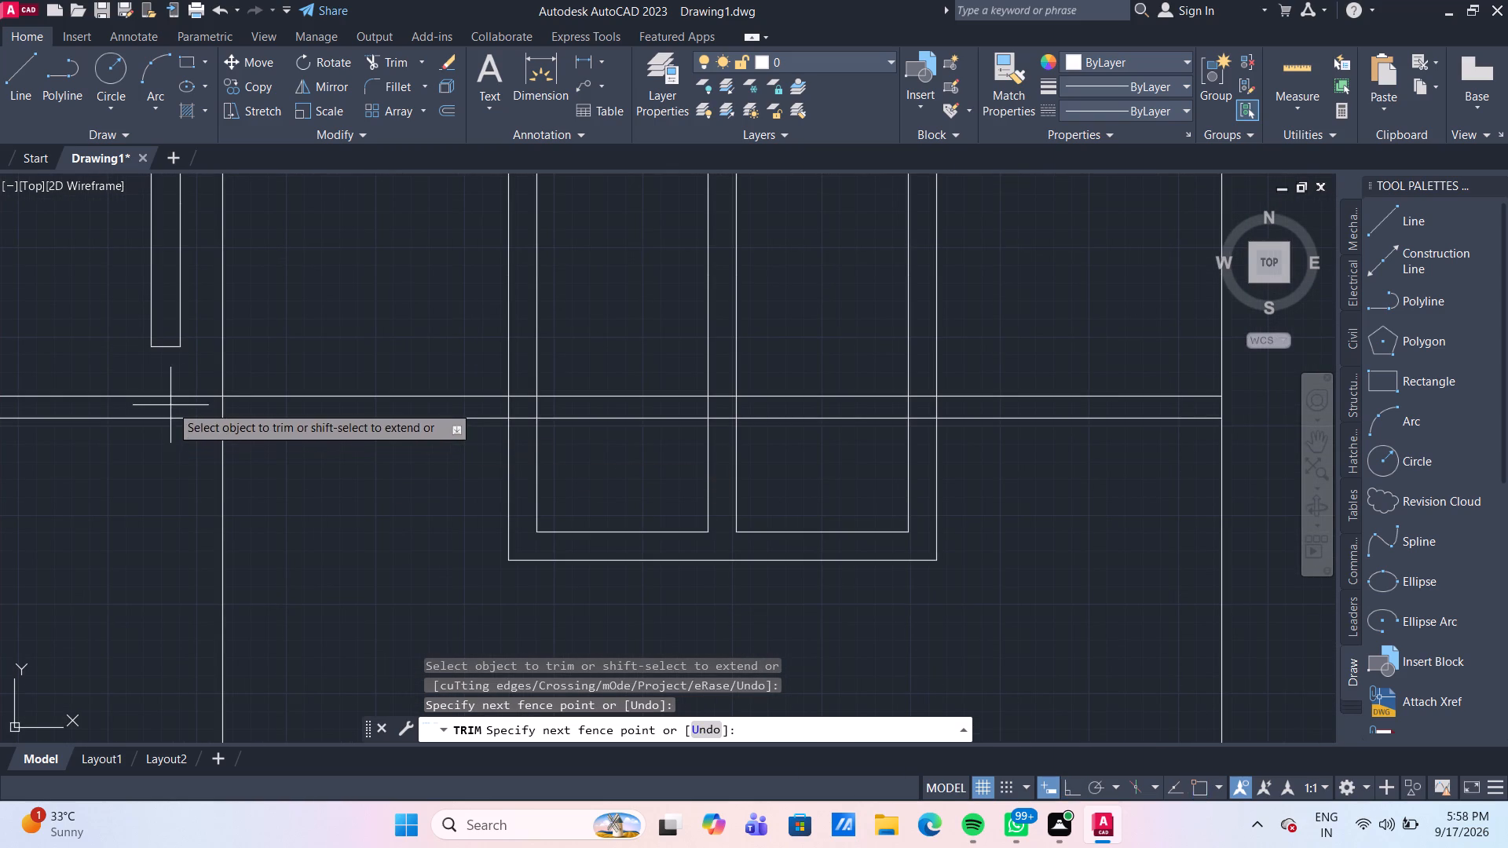
click(990, 409)
scroll(999, 413, down, 4)
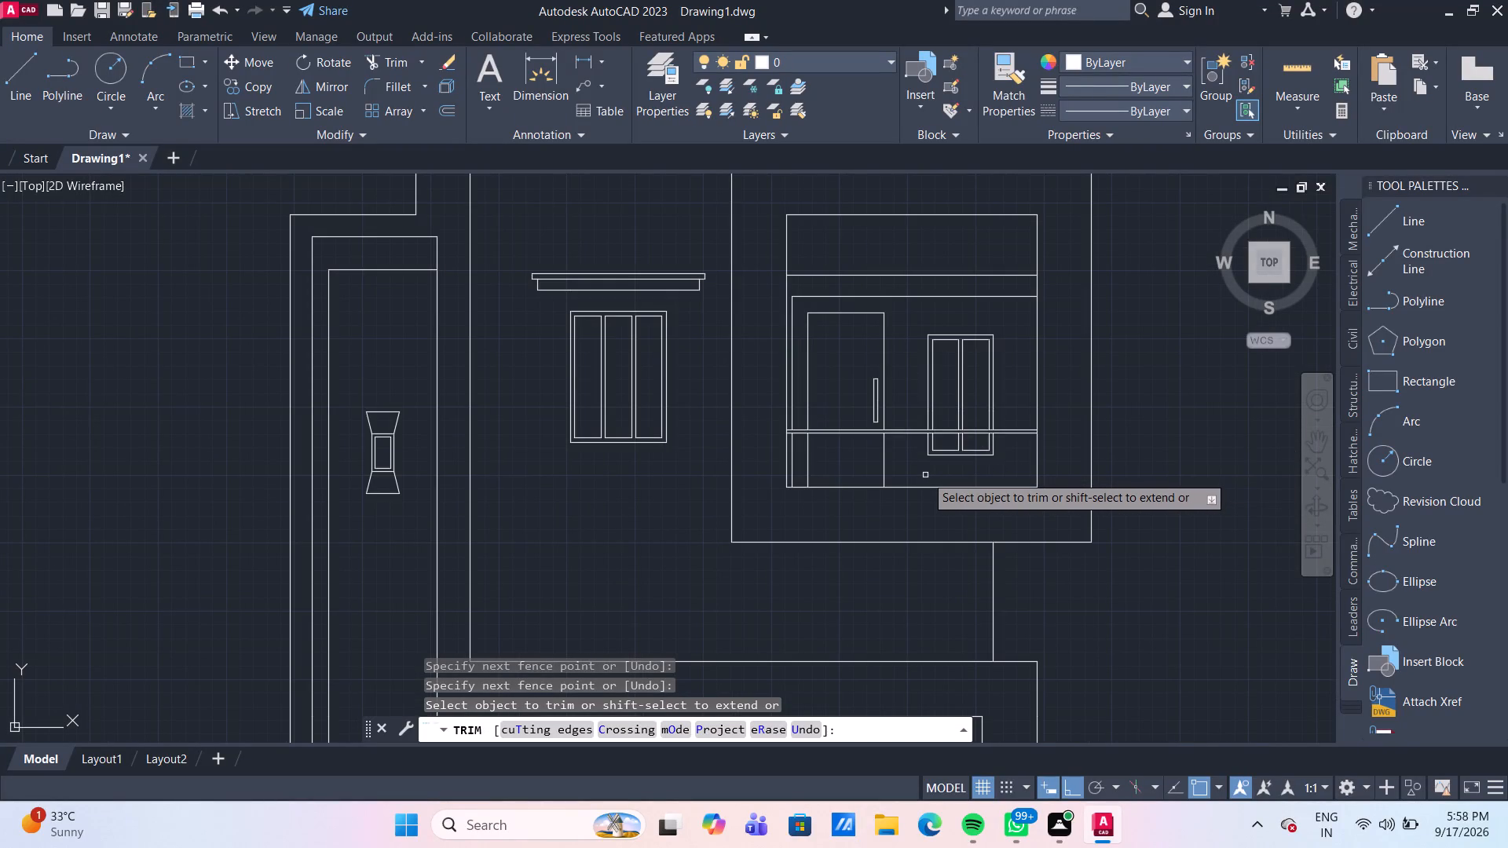
scroll(919, 459, up, 2)
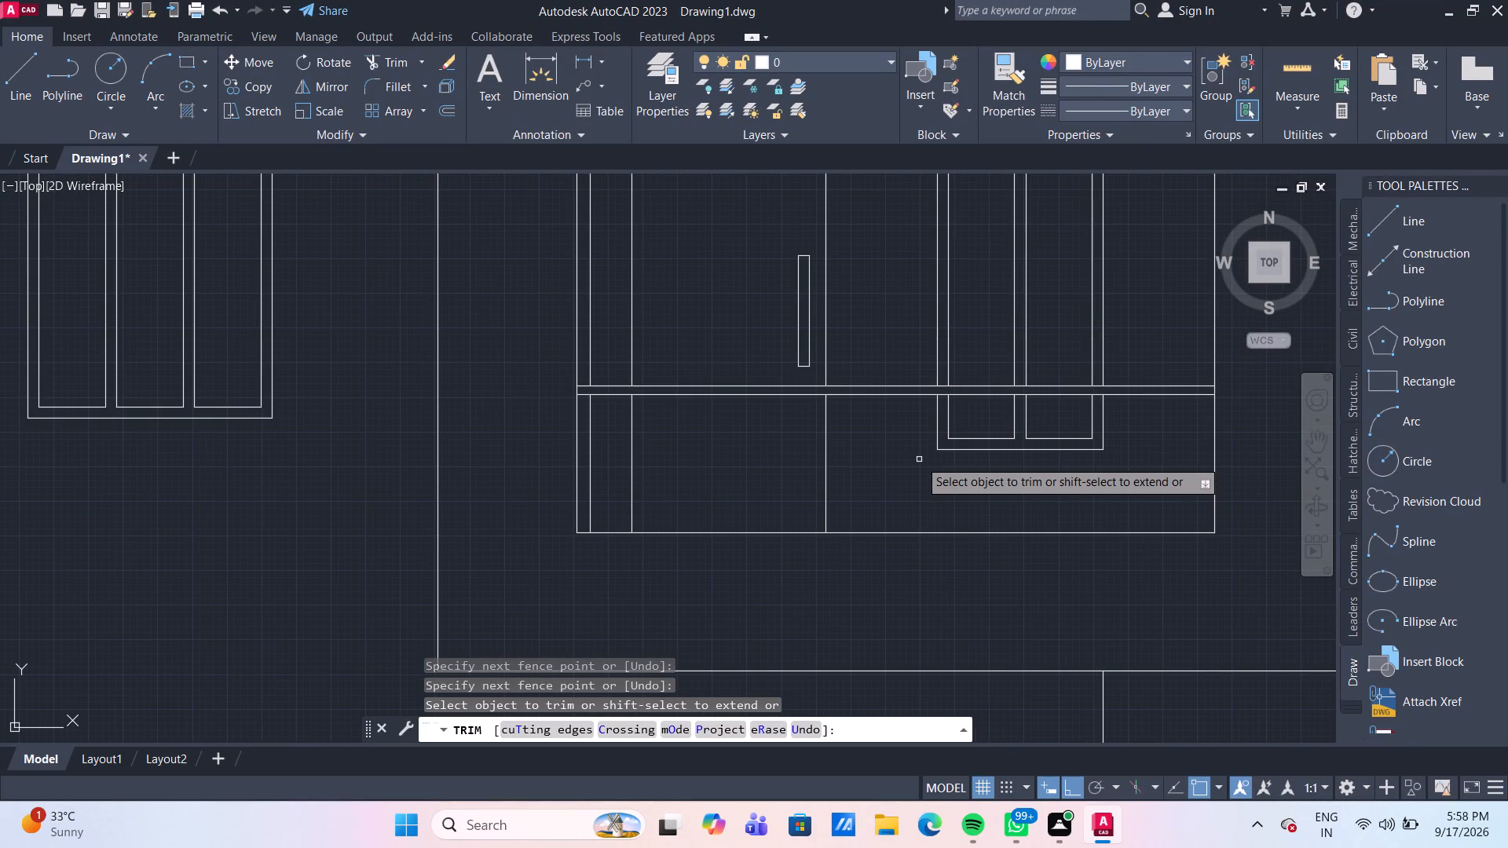
key(Escape)
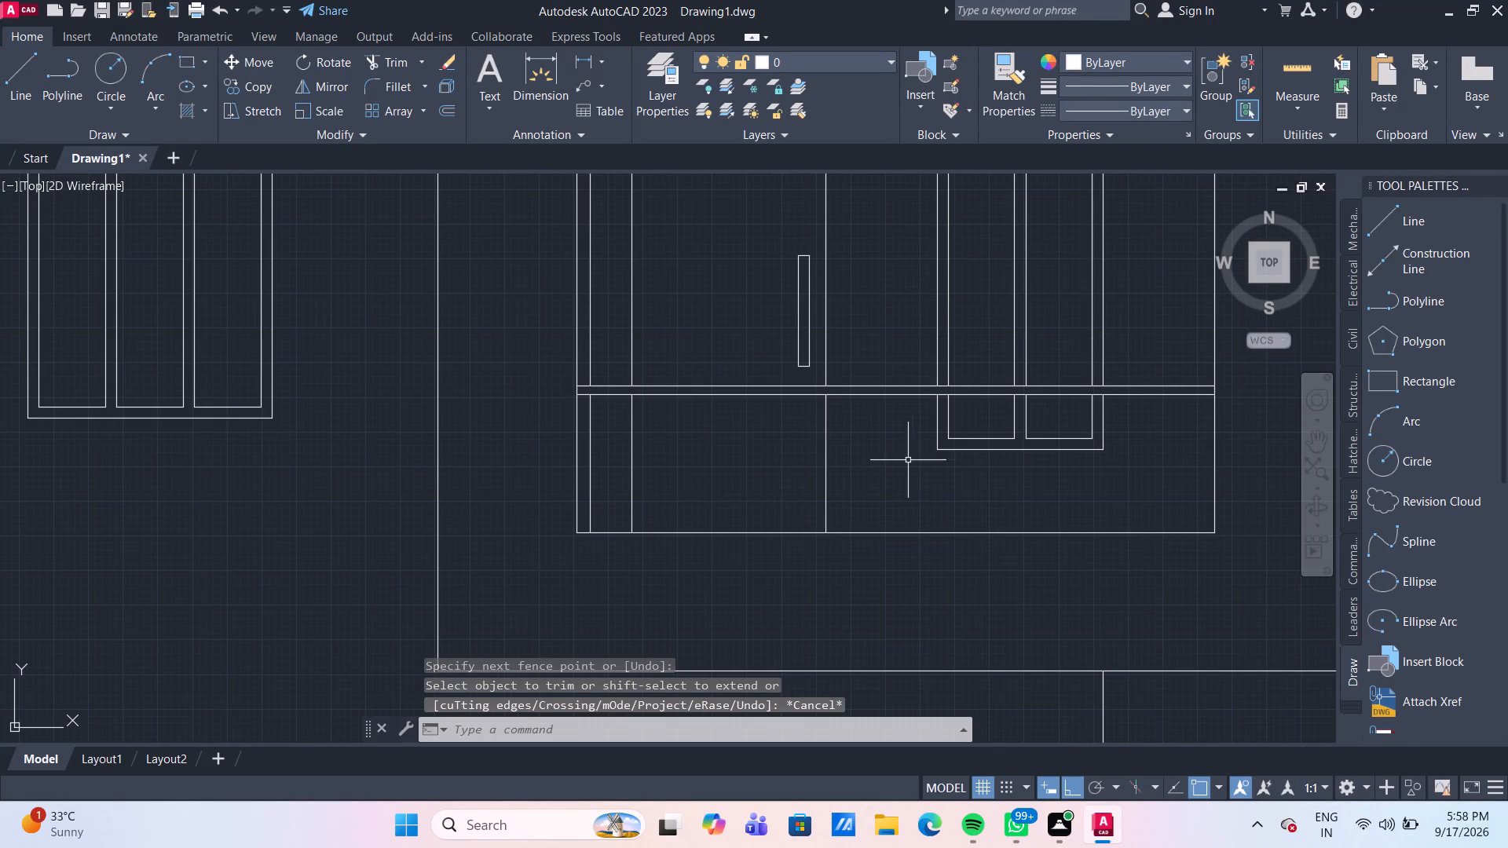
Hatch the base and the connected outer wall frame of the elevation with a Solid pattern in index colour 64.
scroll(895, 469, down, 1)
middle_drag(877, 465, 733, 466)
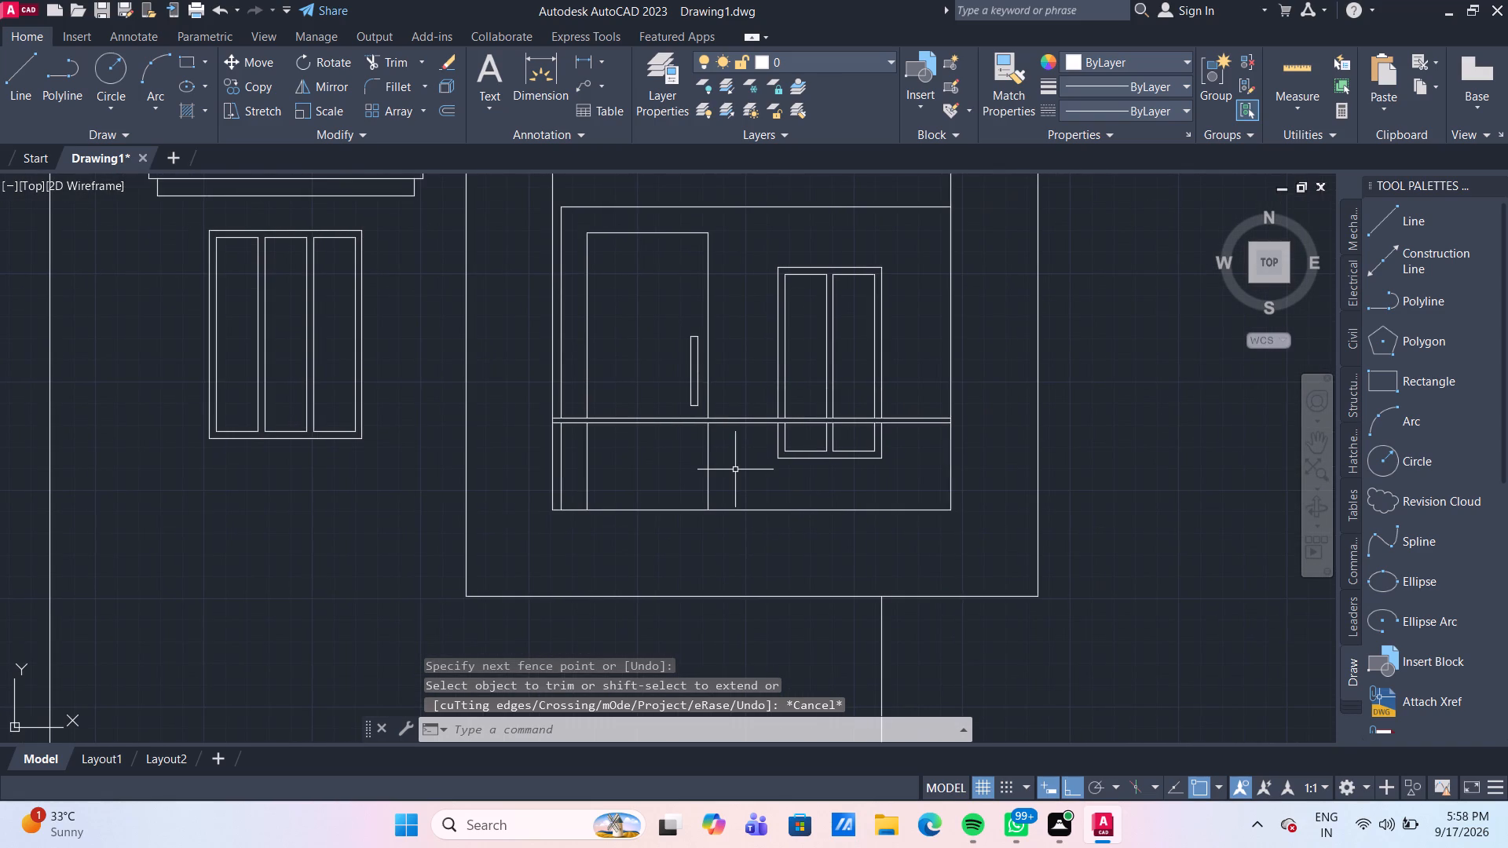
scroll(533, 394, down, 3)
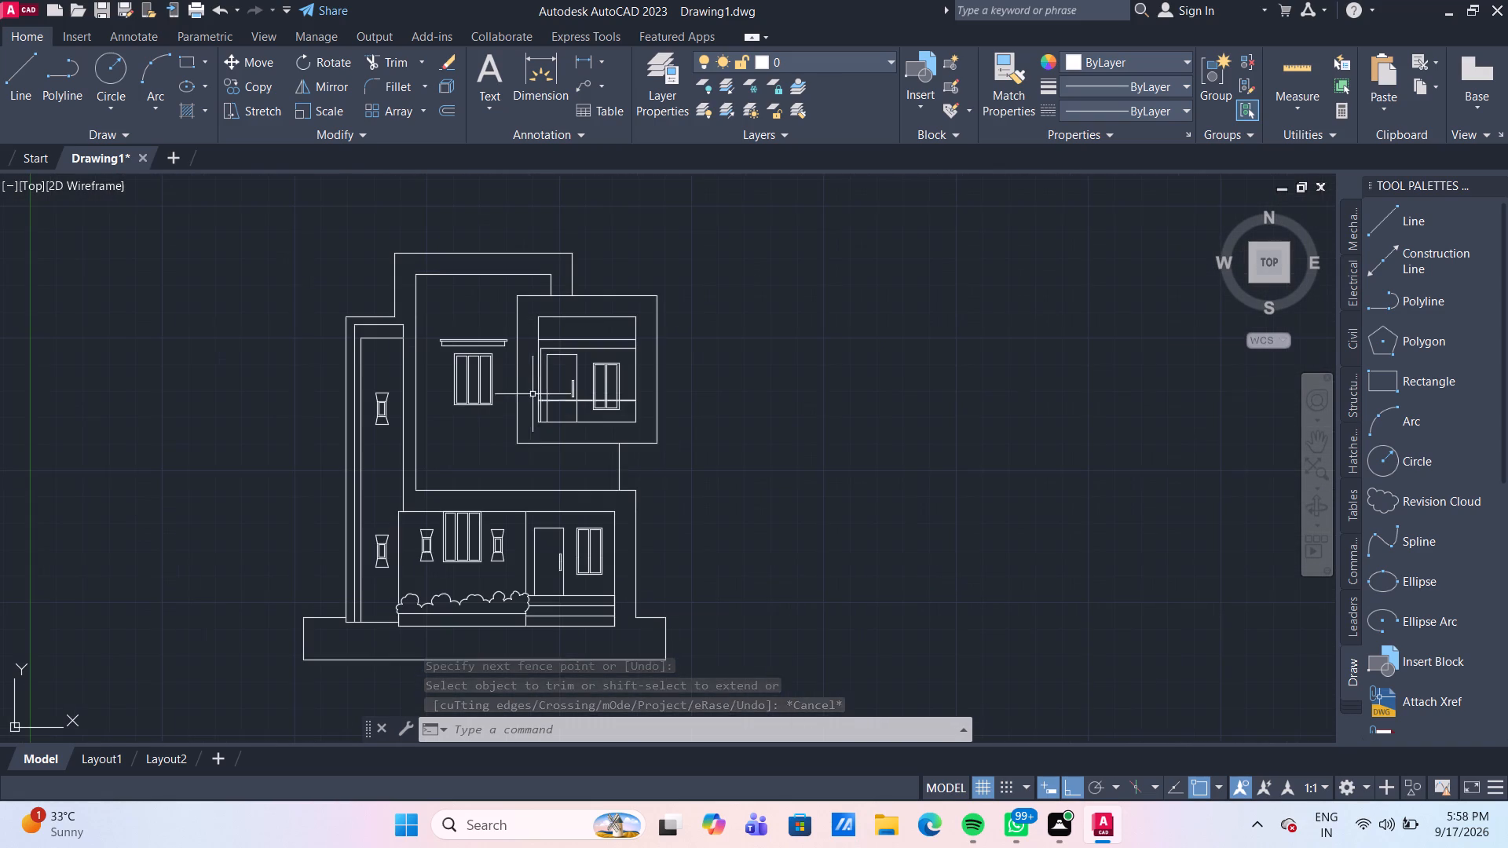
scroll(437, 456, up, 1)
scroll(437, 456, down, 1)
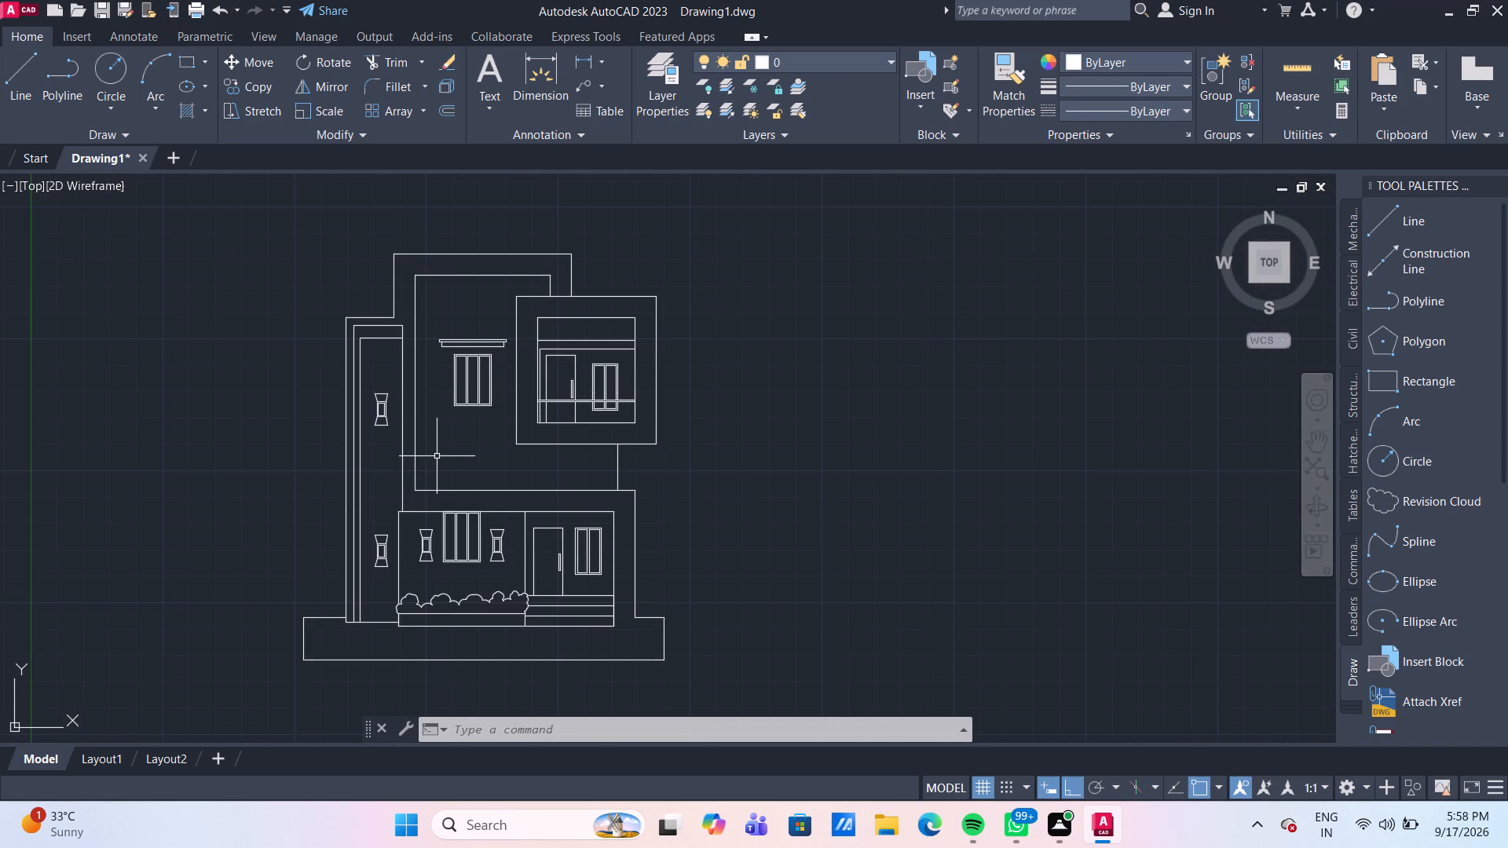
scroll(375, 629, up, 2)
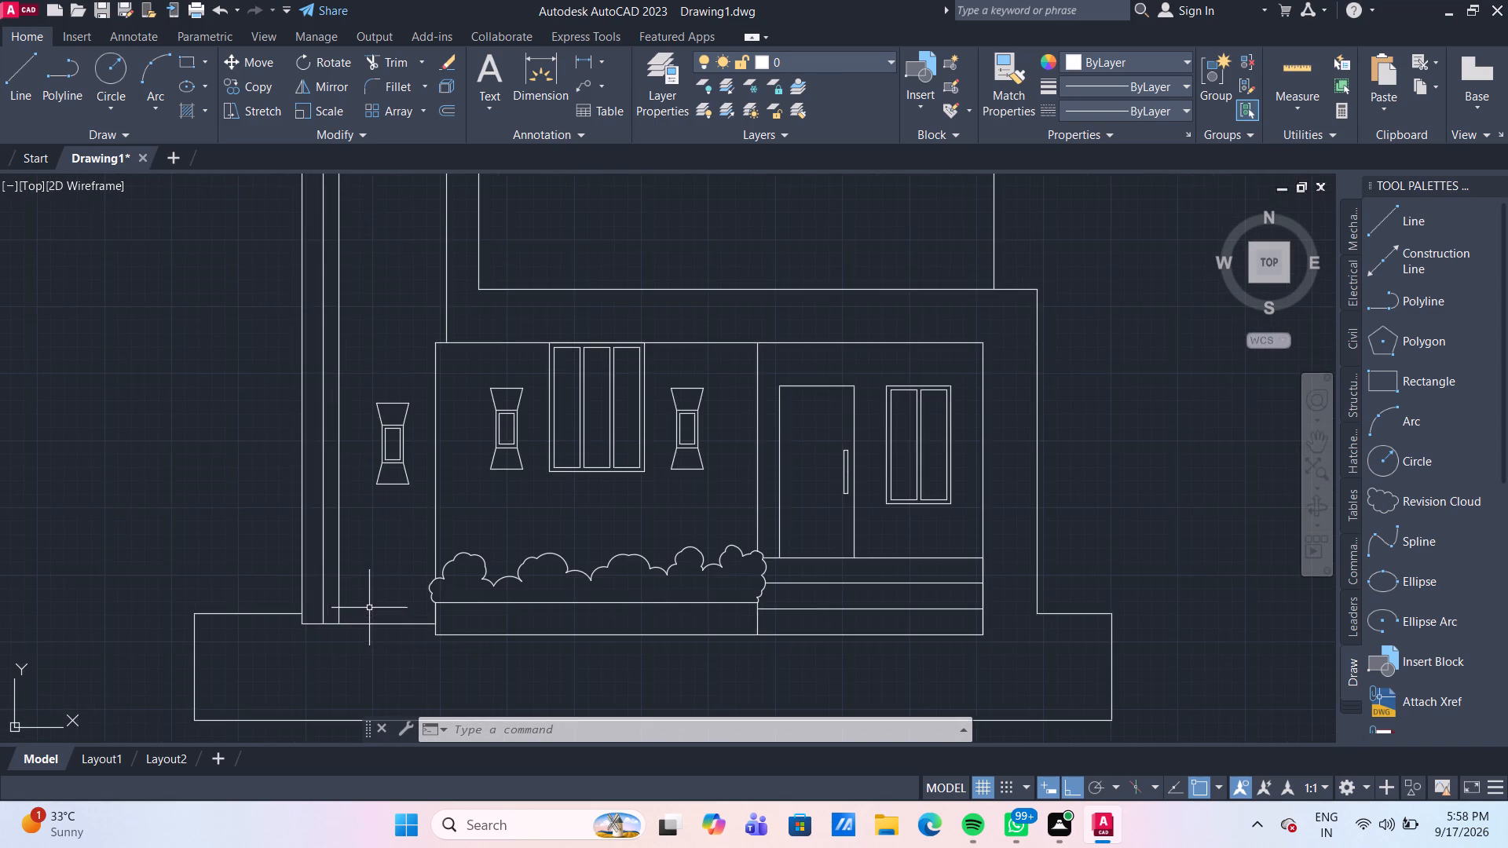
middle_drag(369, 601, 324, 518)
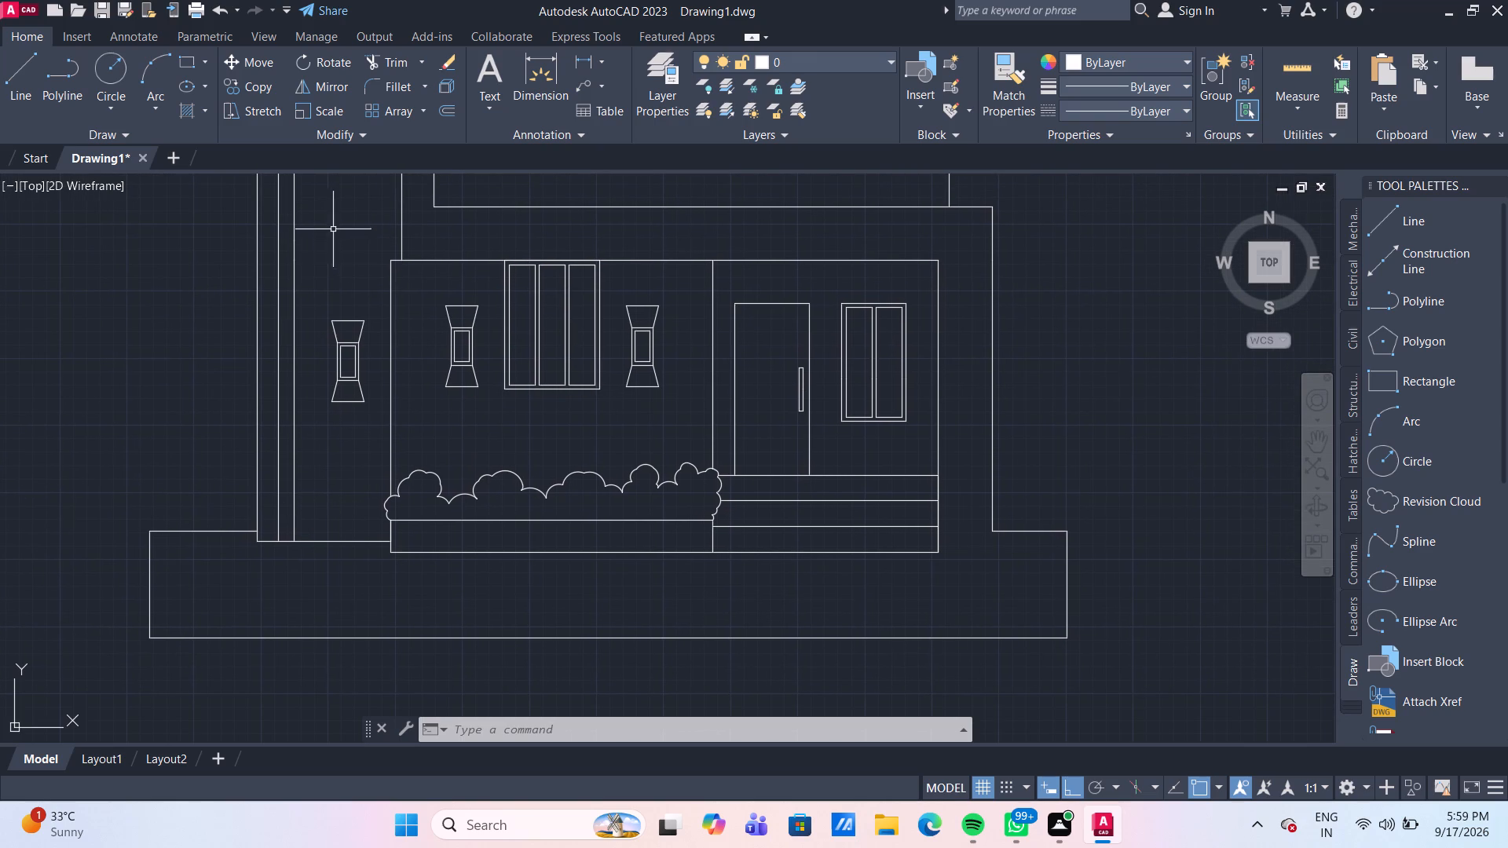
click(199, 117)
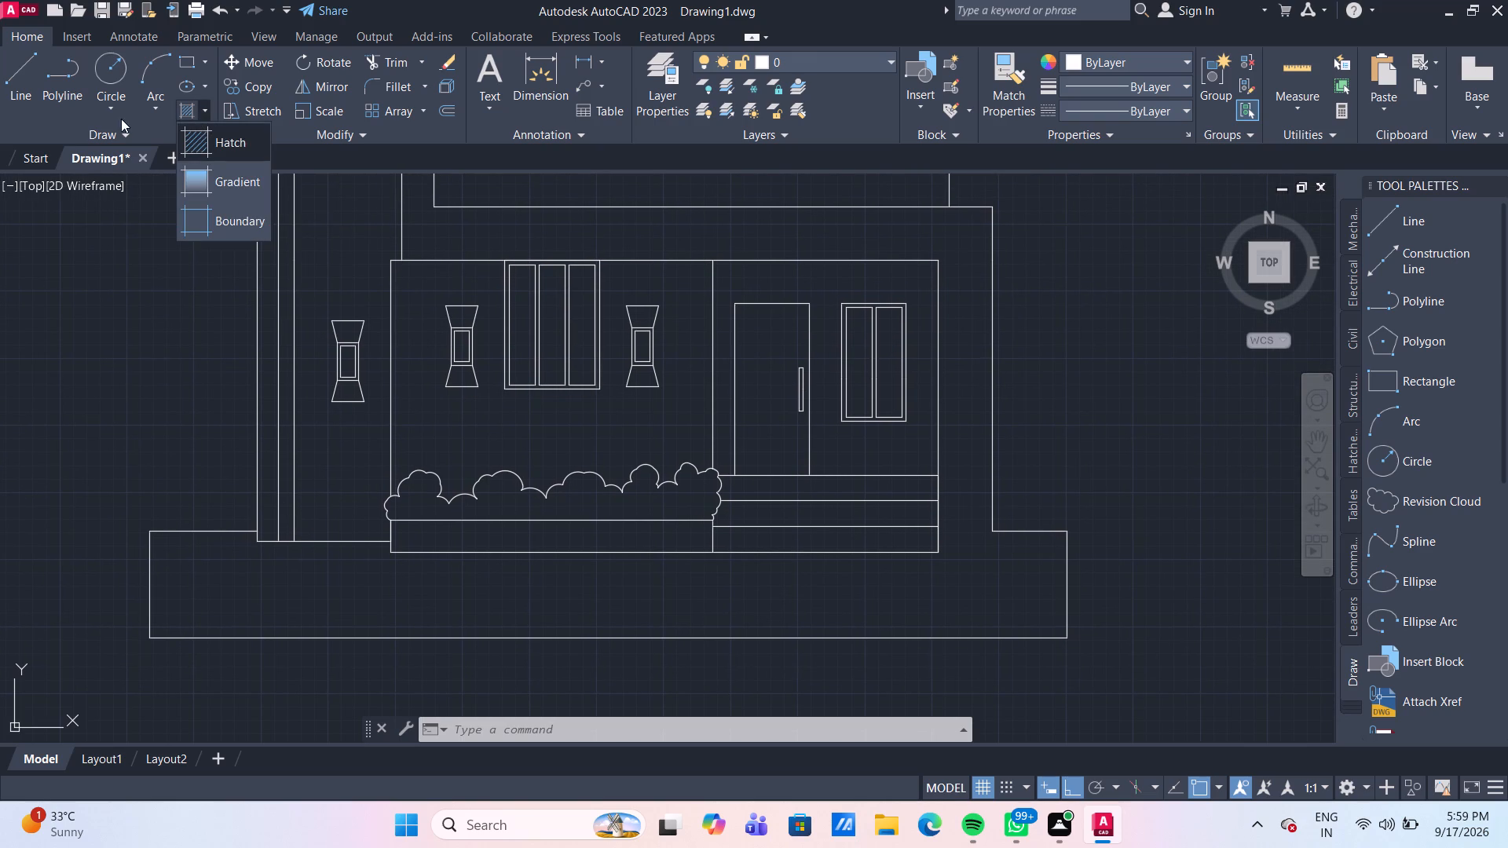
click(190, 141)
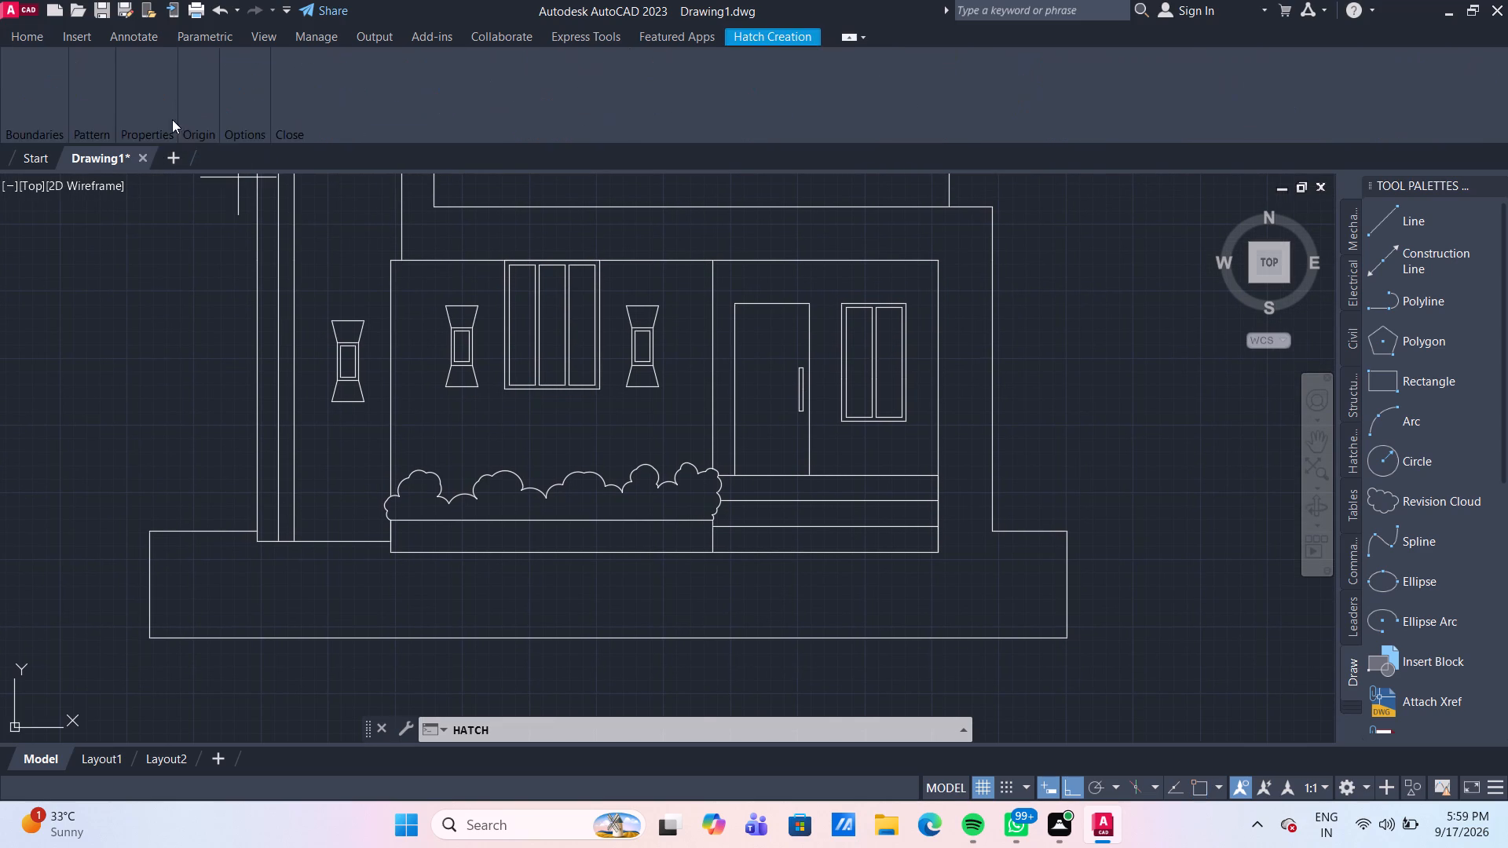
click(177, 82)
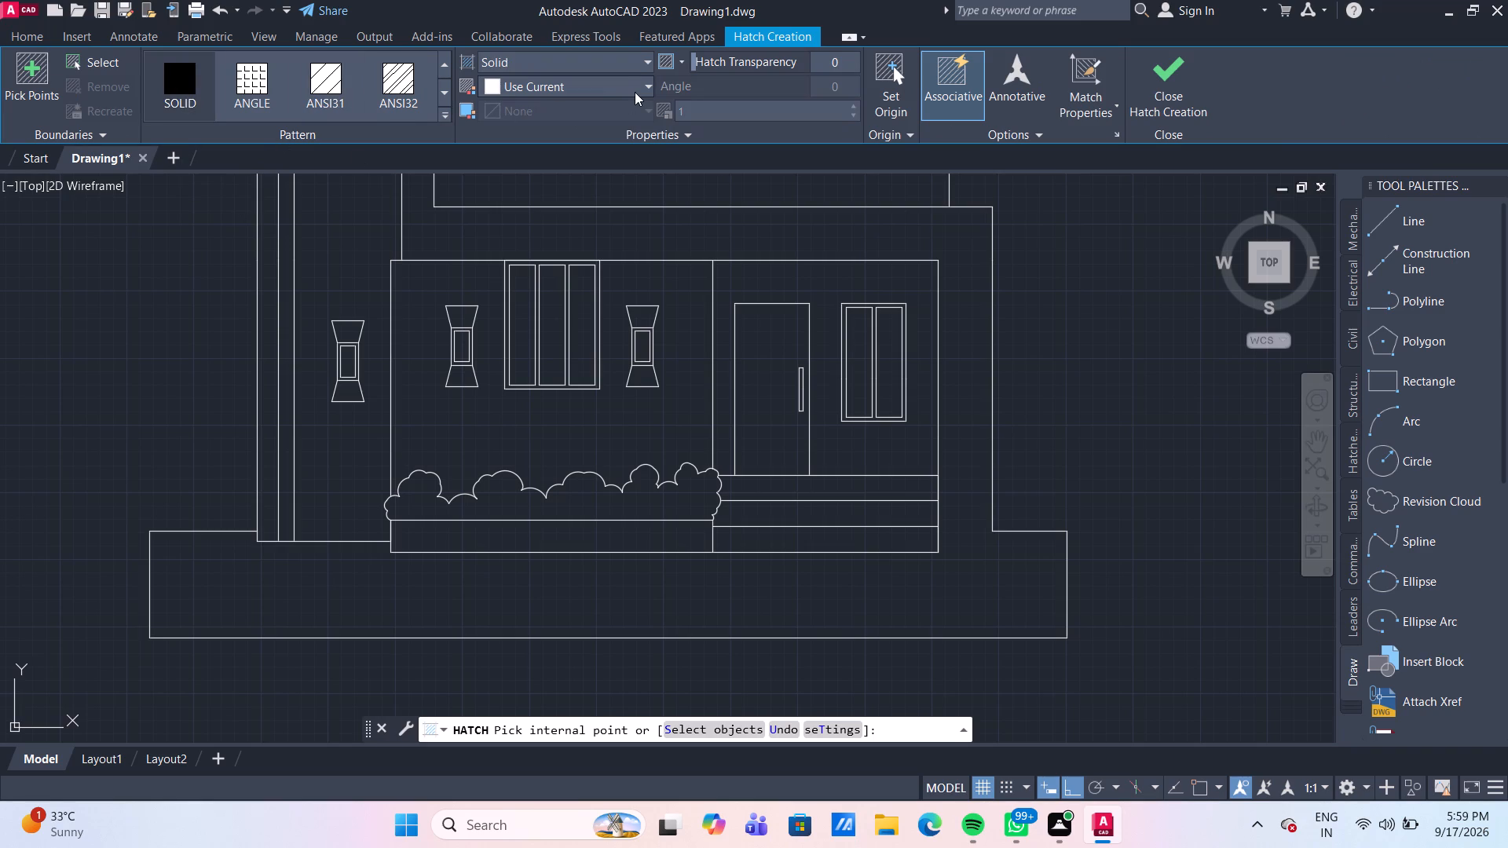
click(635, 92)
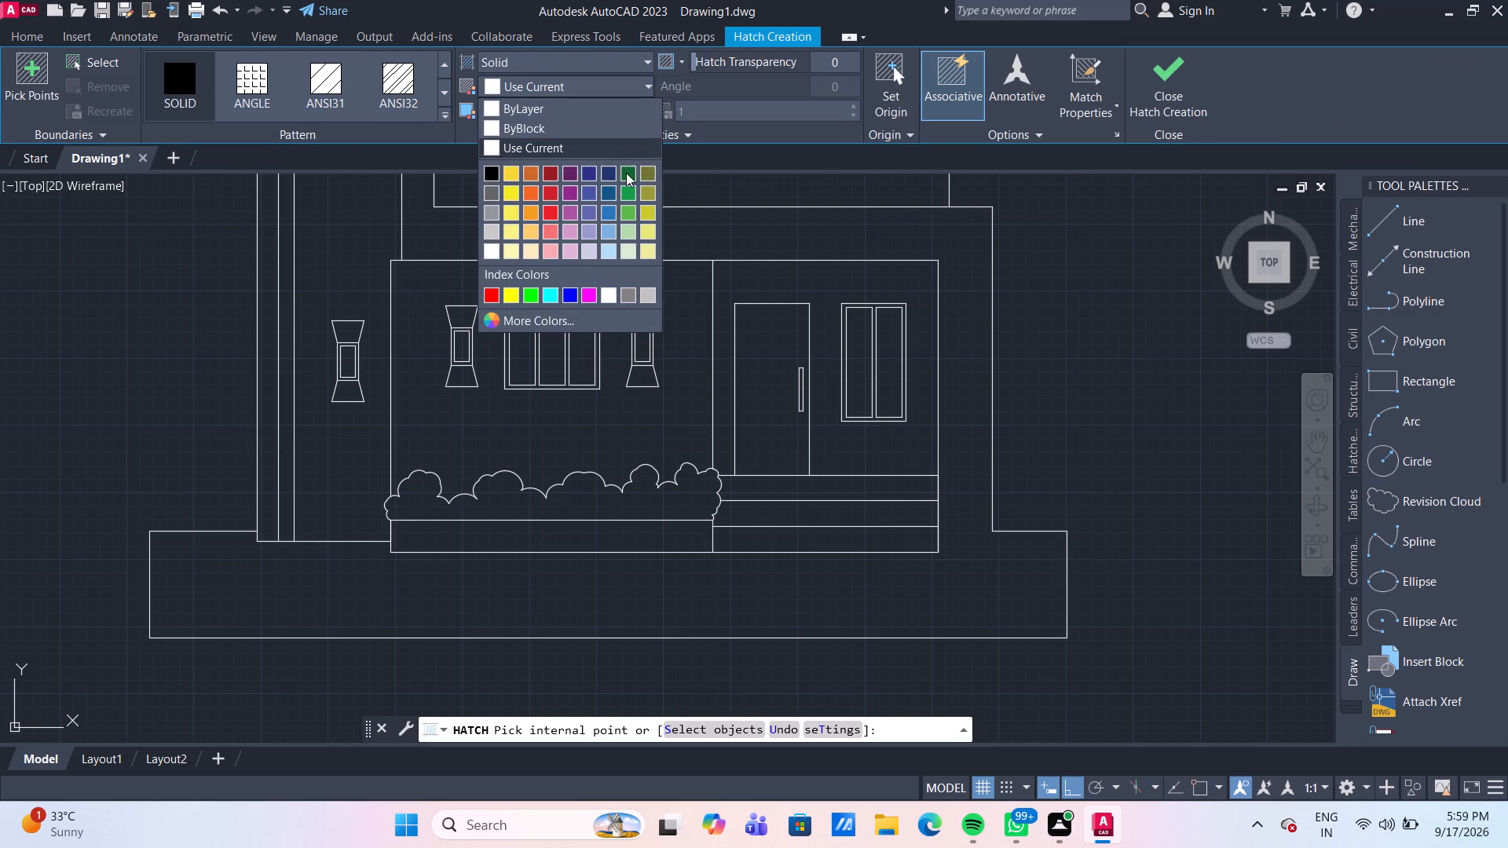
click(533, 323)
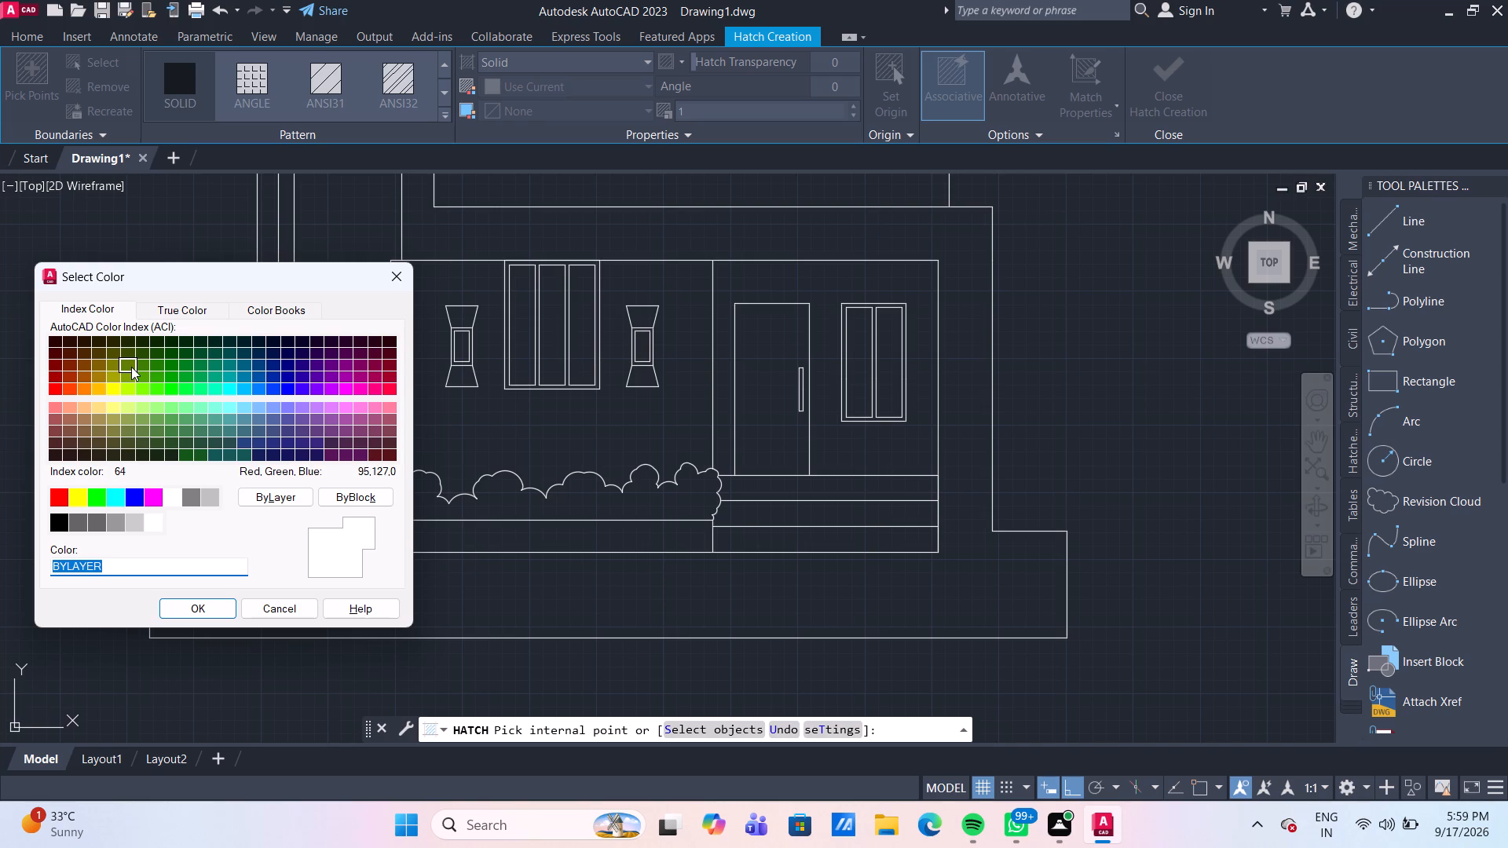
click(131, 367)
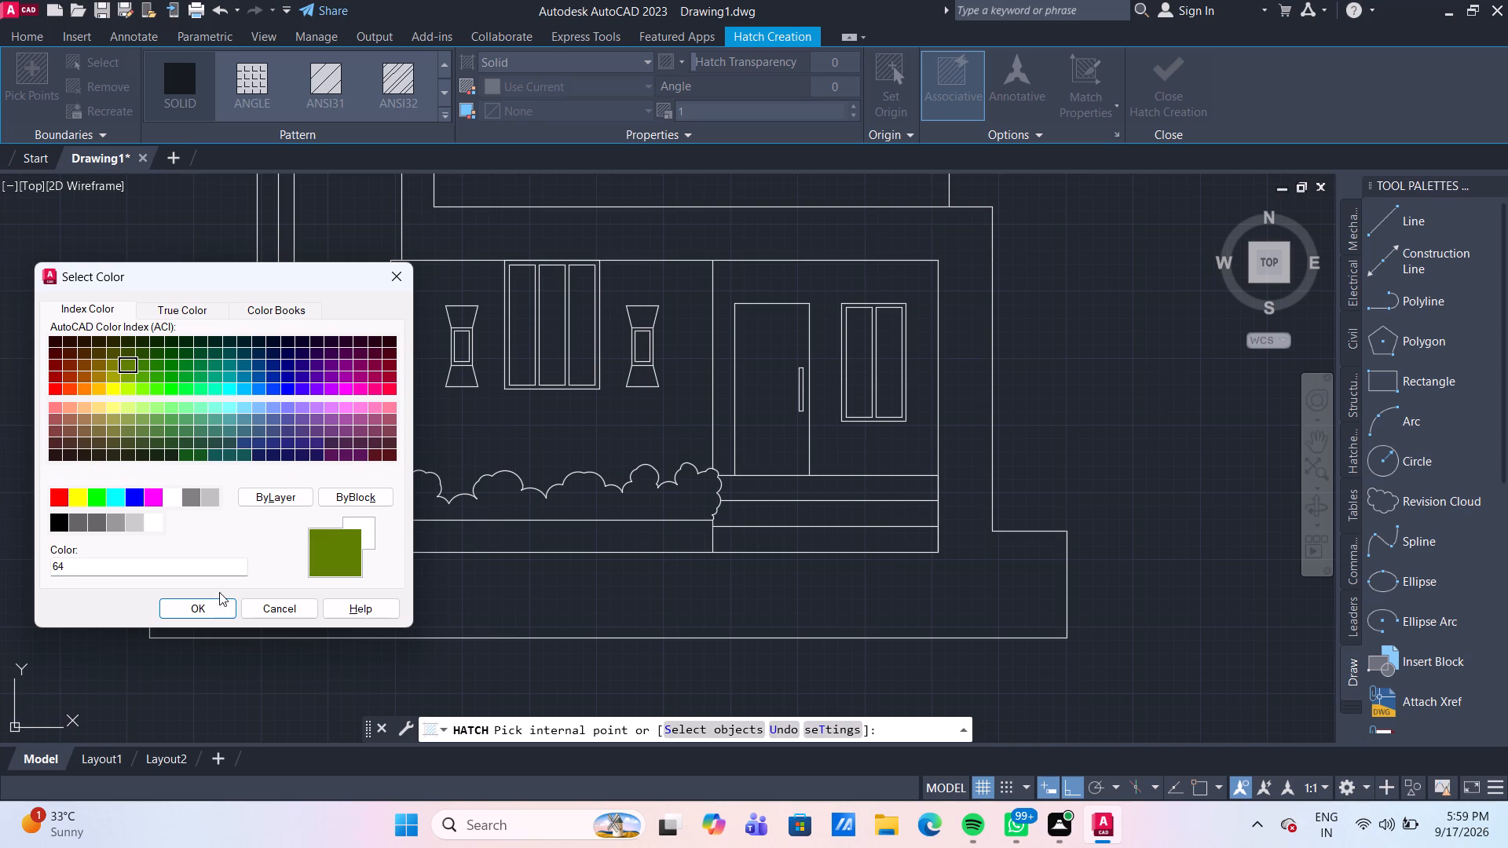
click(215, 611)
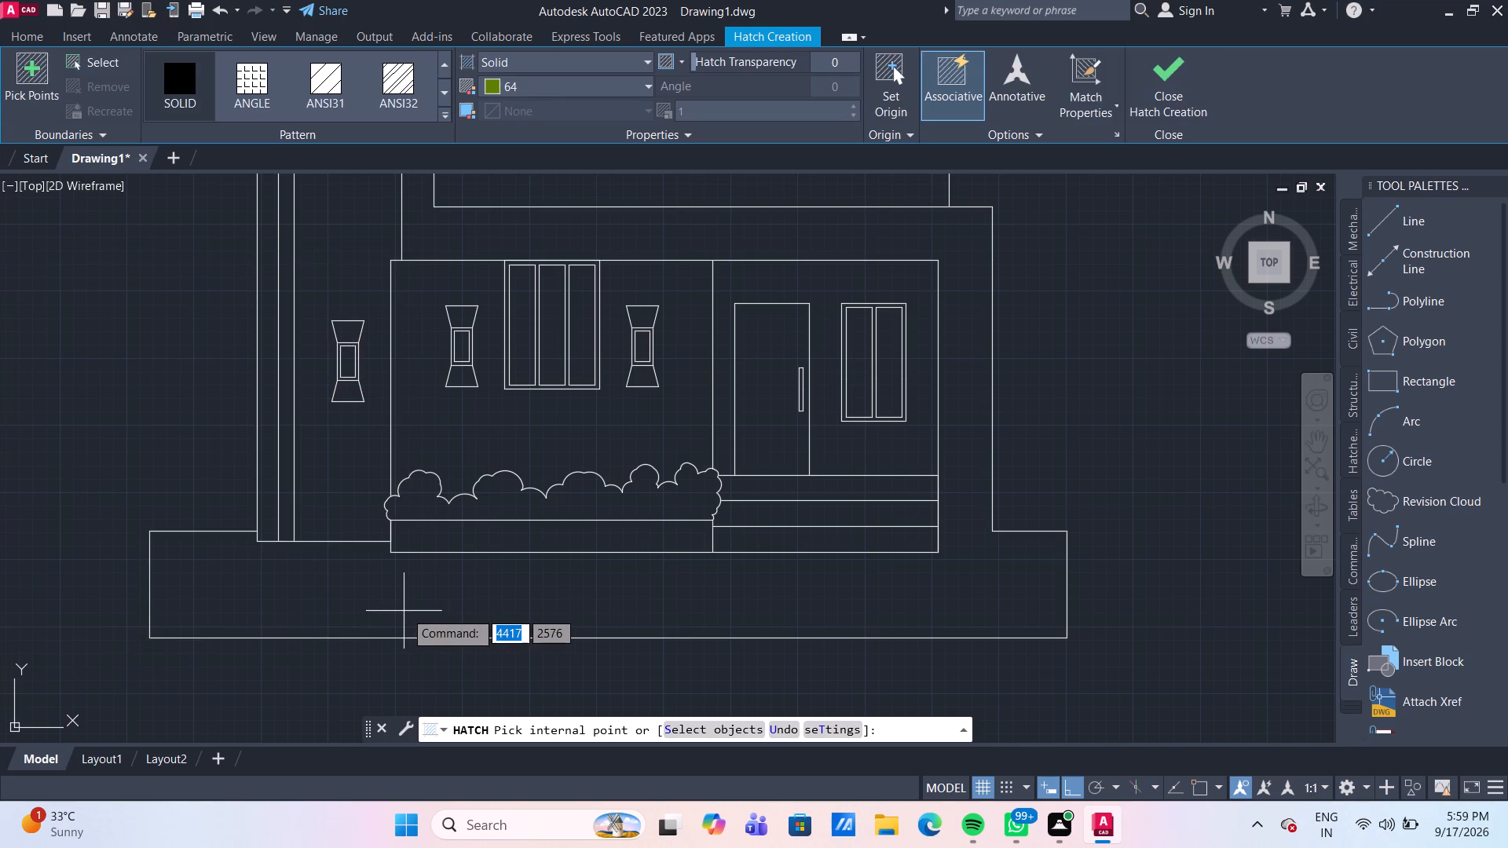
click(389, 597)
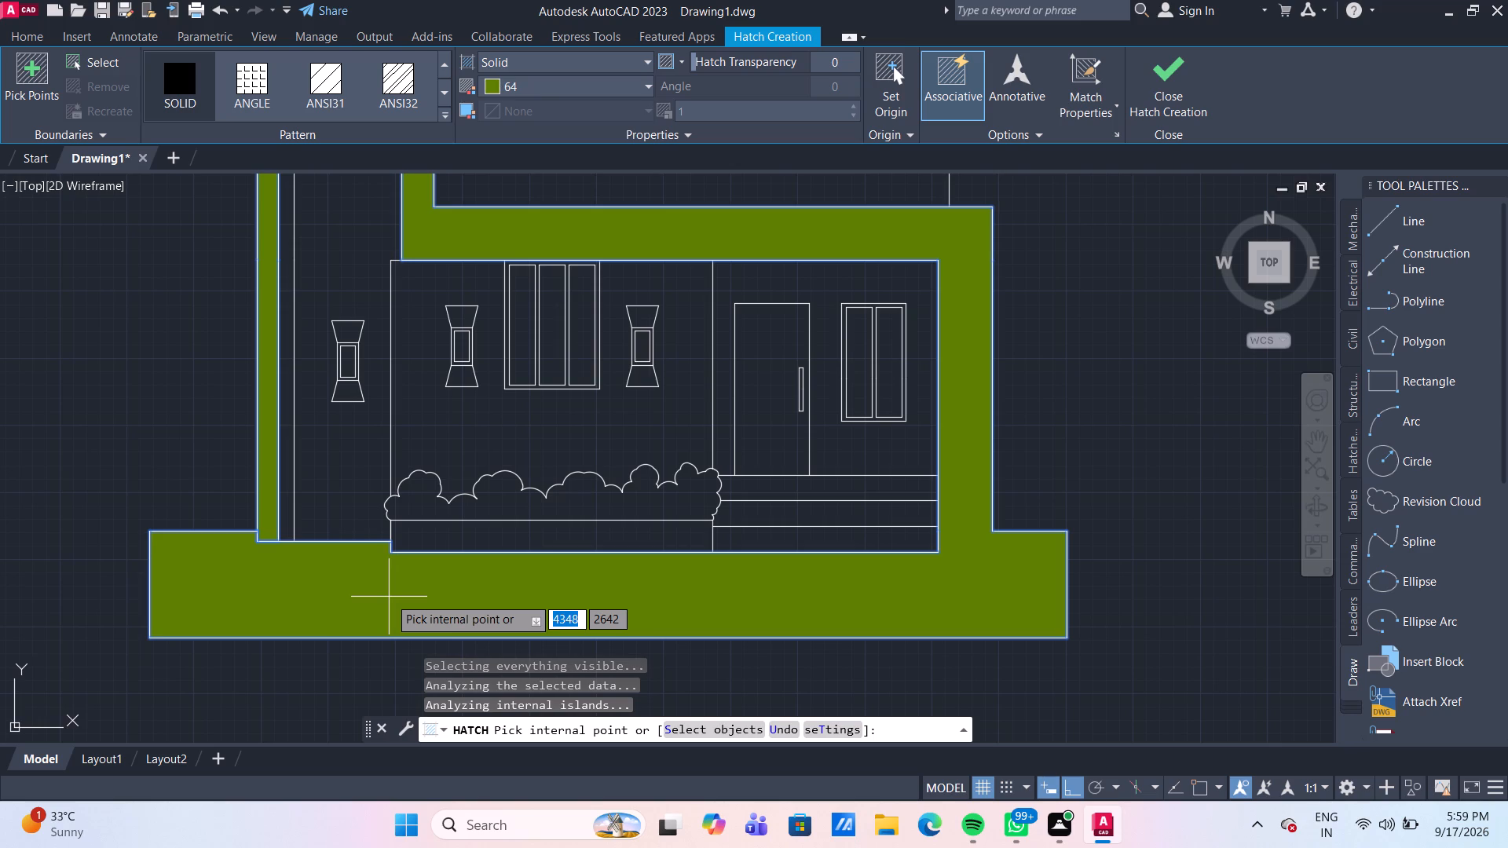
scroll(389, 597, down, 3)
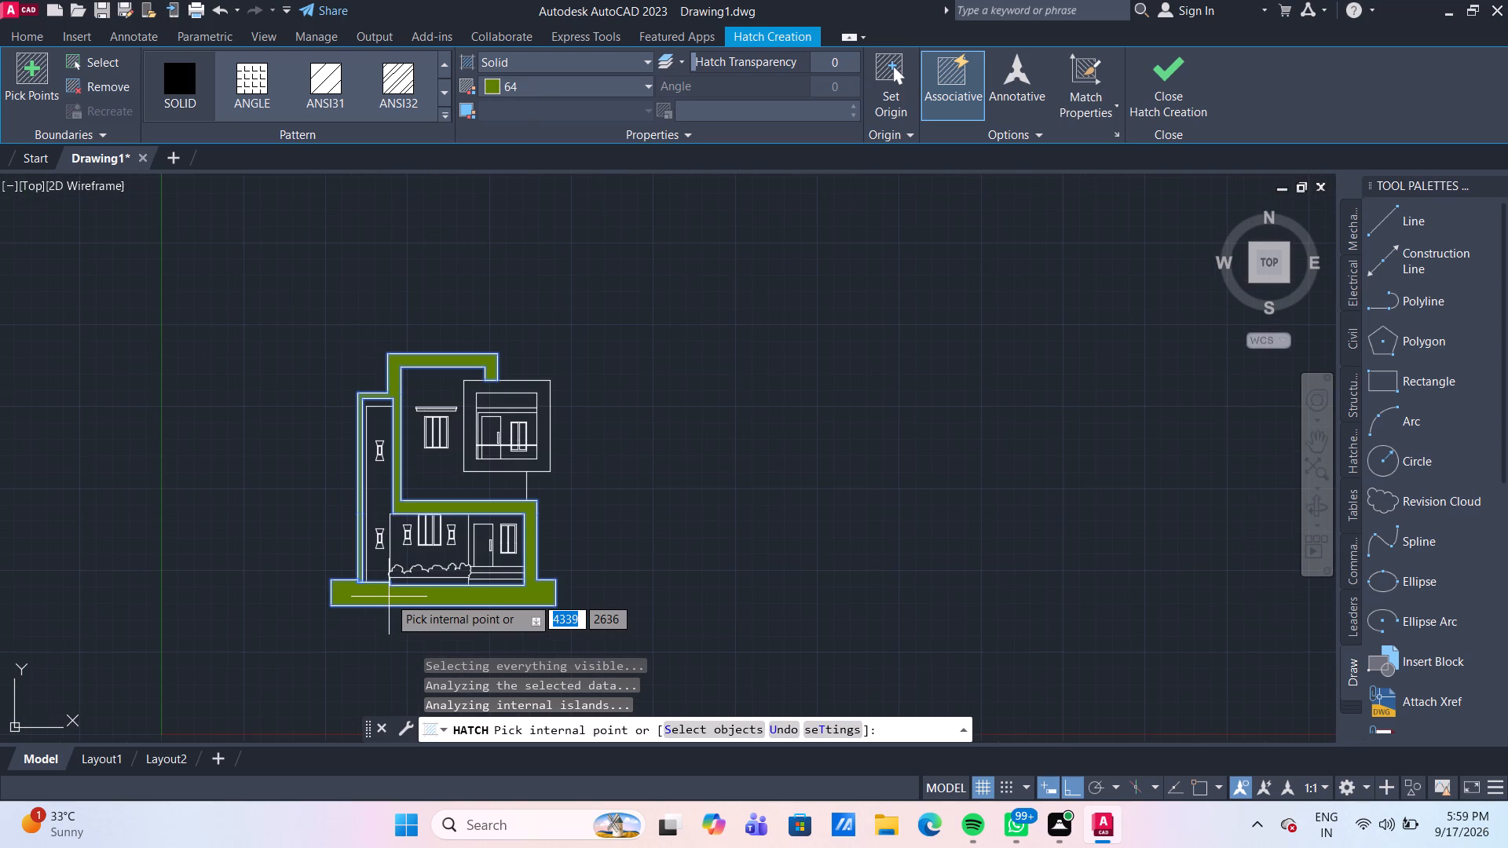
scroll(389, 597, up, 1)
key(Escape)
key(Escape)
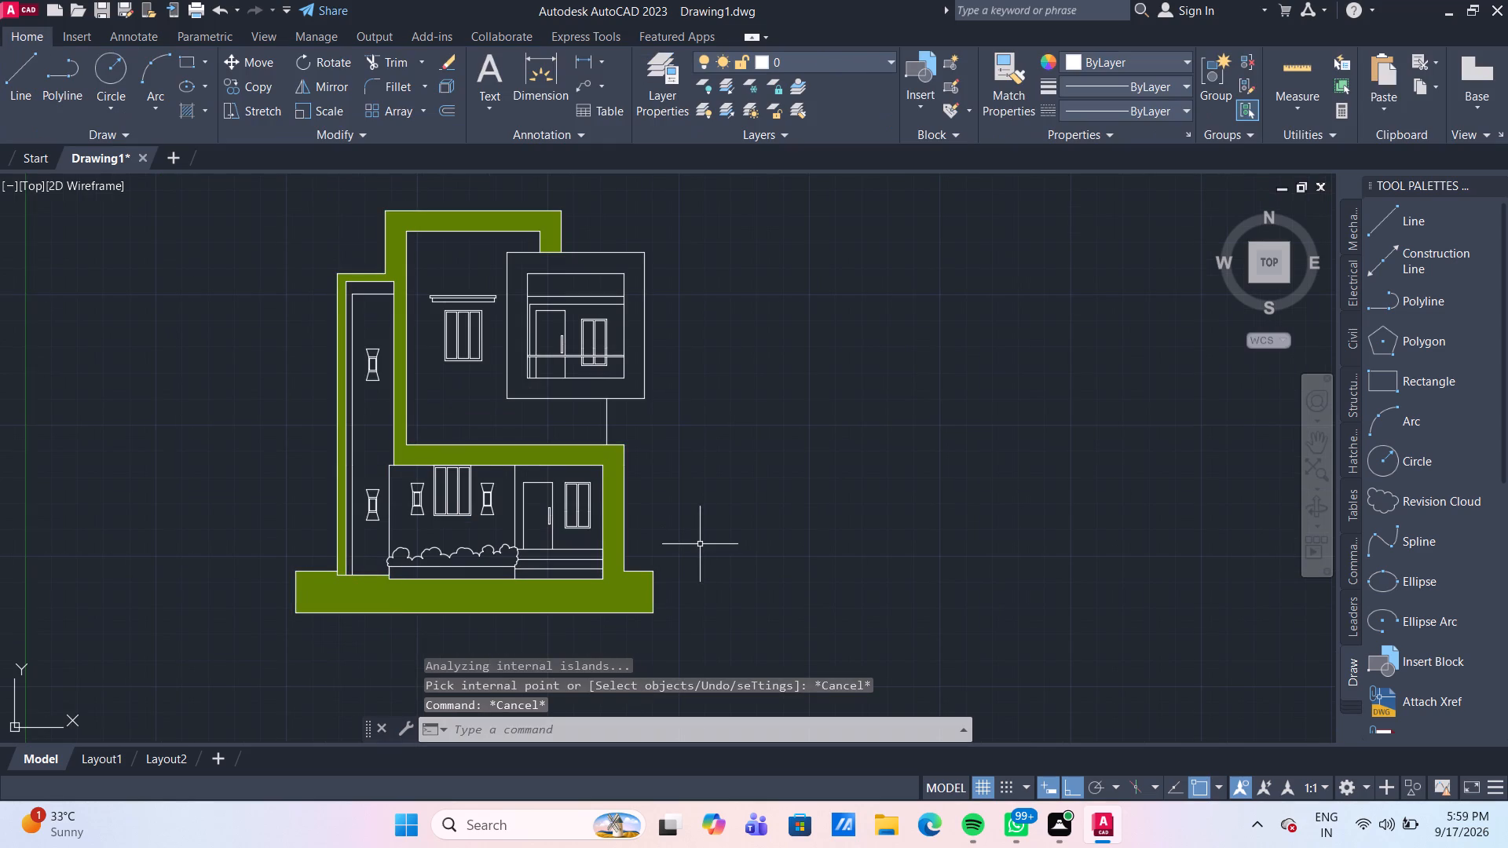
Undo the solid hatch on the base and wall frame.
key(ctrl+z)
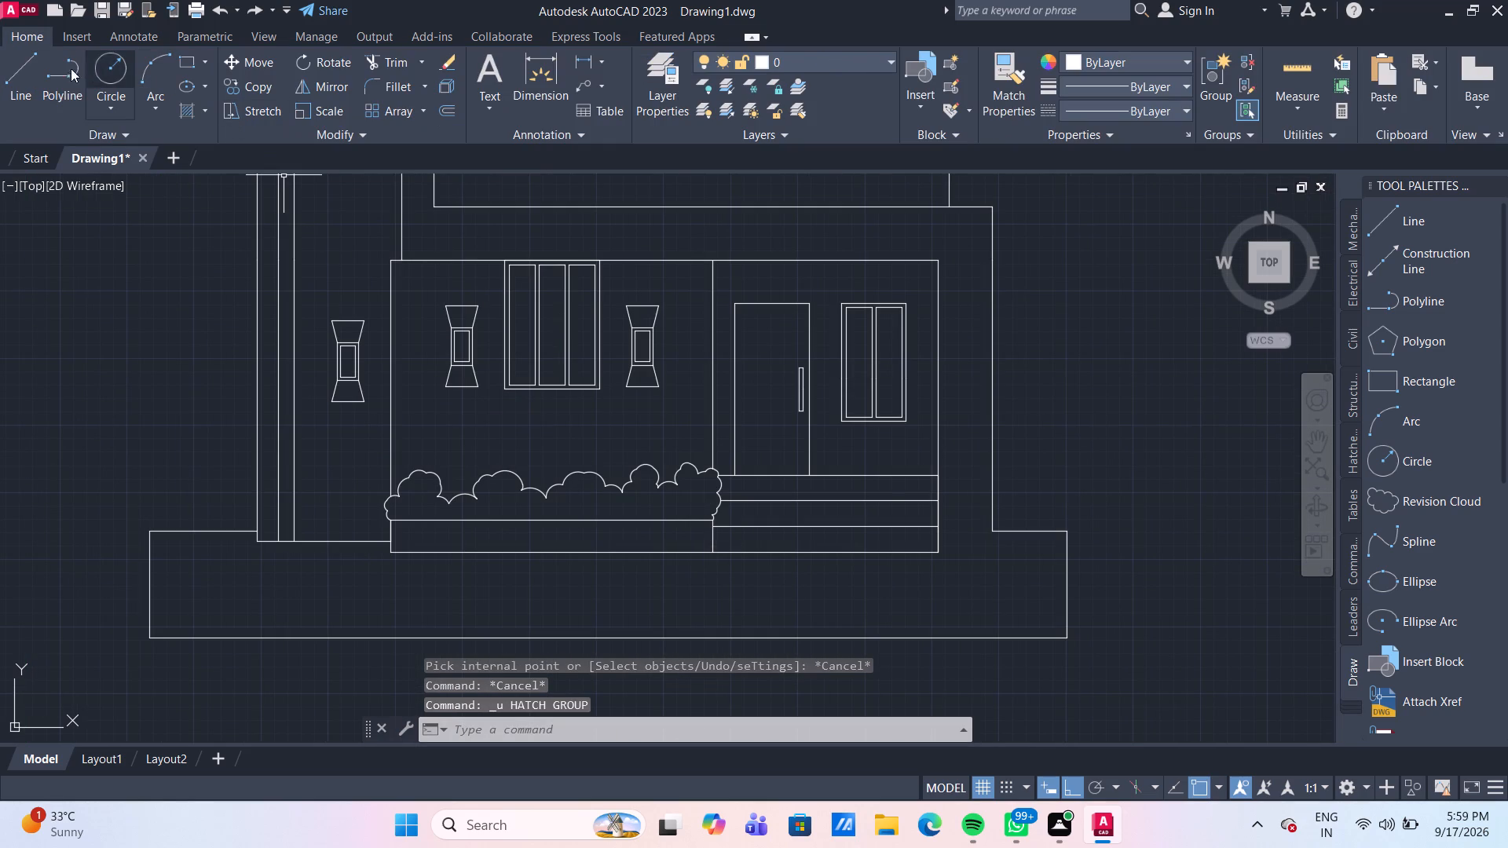
Draw a line 250 outward from the entrance steps' lower outer corner, then up to the inner corner where wall and base meet.
click(37, 71)
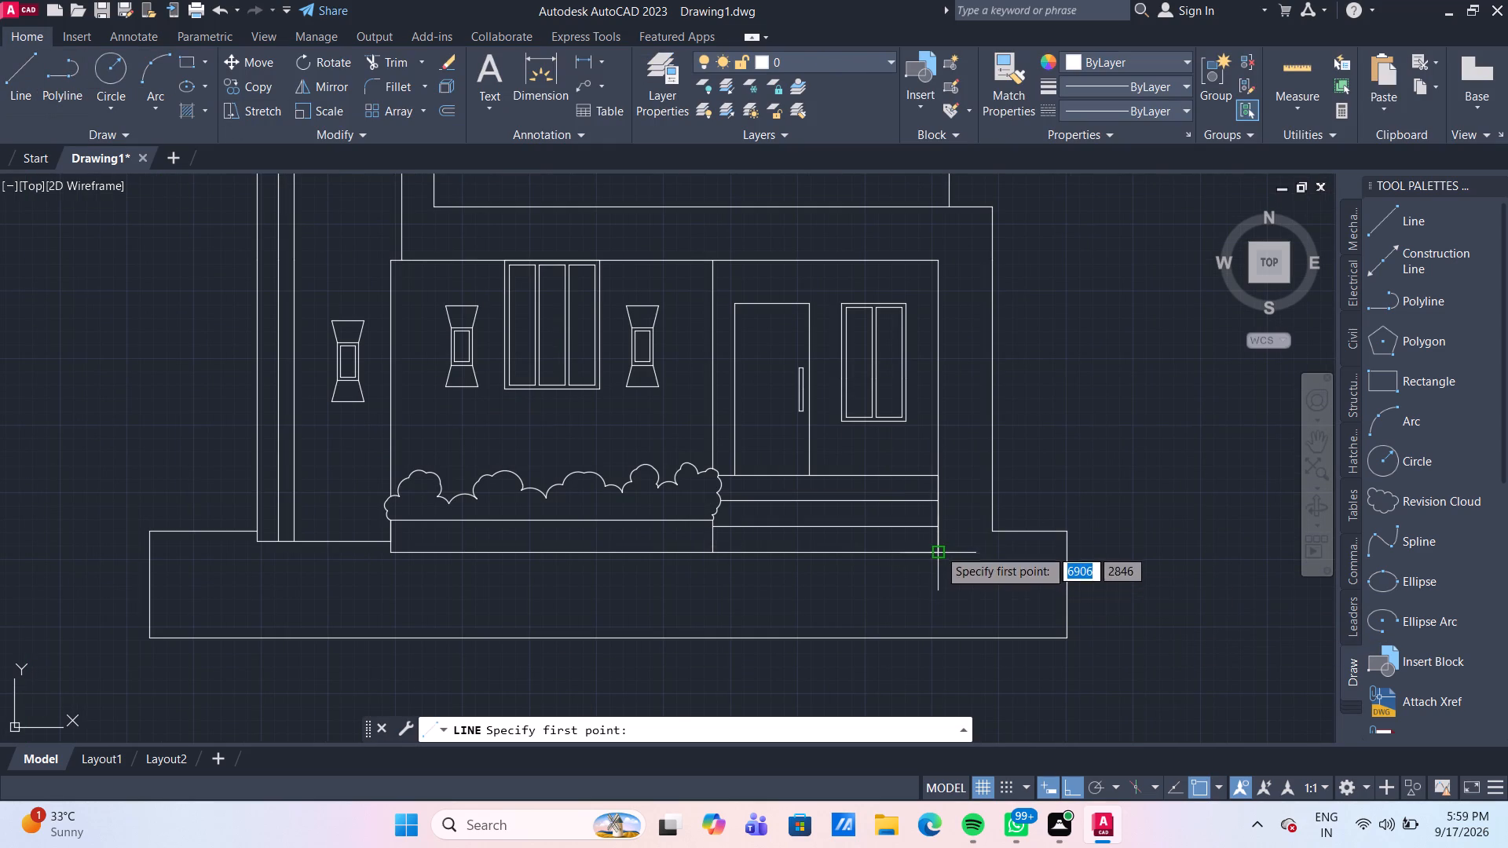
click(939, 548)
scroll(1005, 547, up, 2)
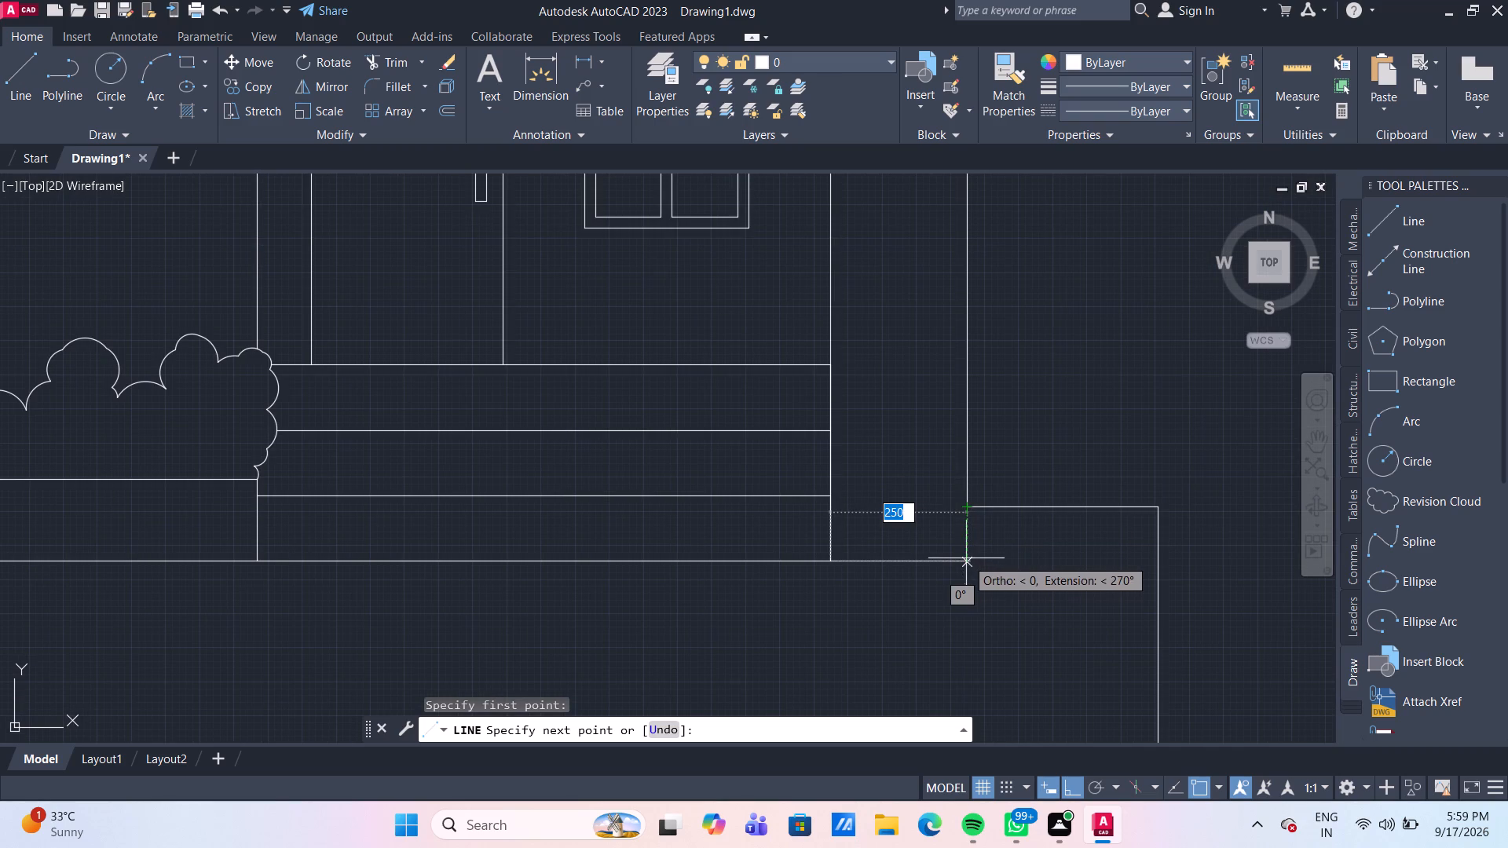
click(966, 558)
click(971, 510)
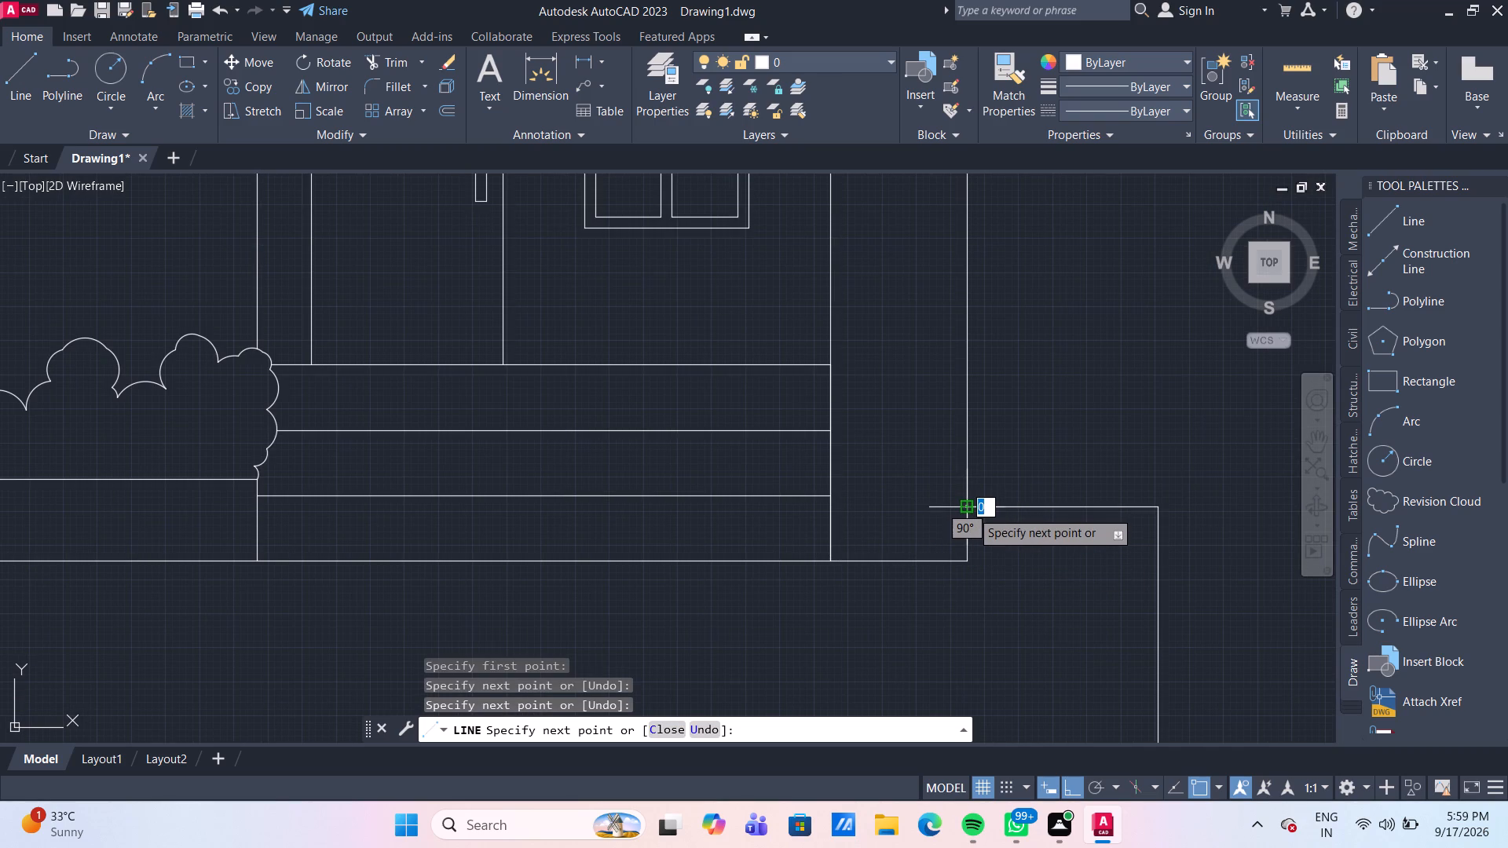
Start a hatch and pick index colour 76 from the full colour selection.
key(Escape)
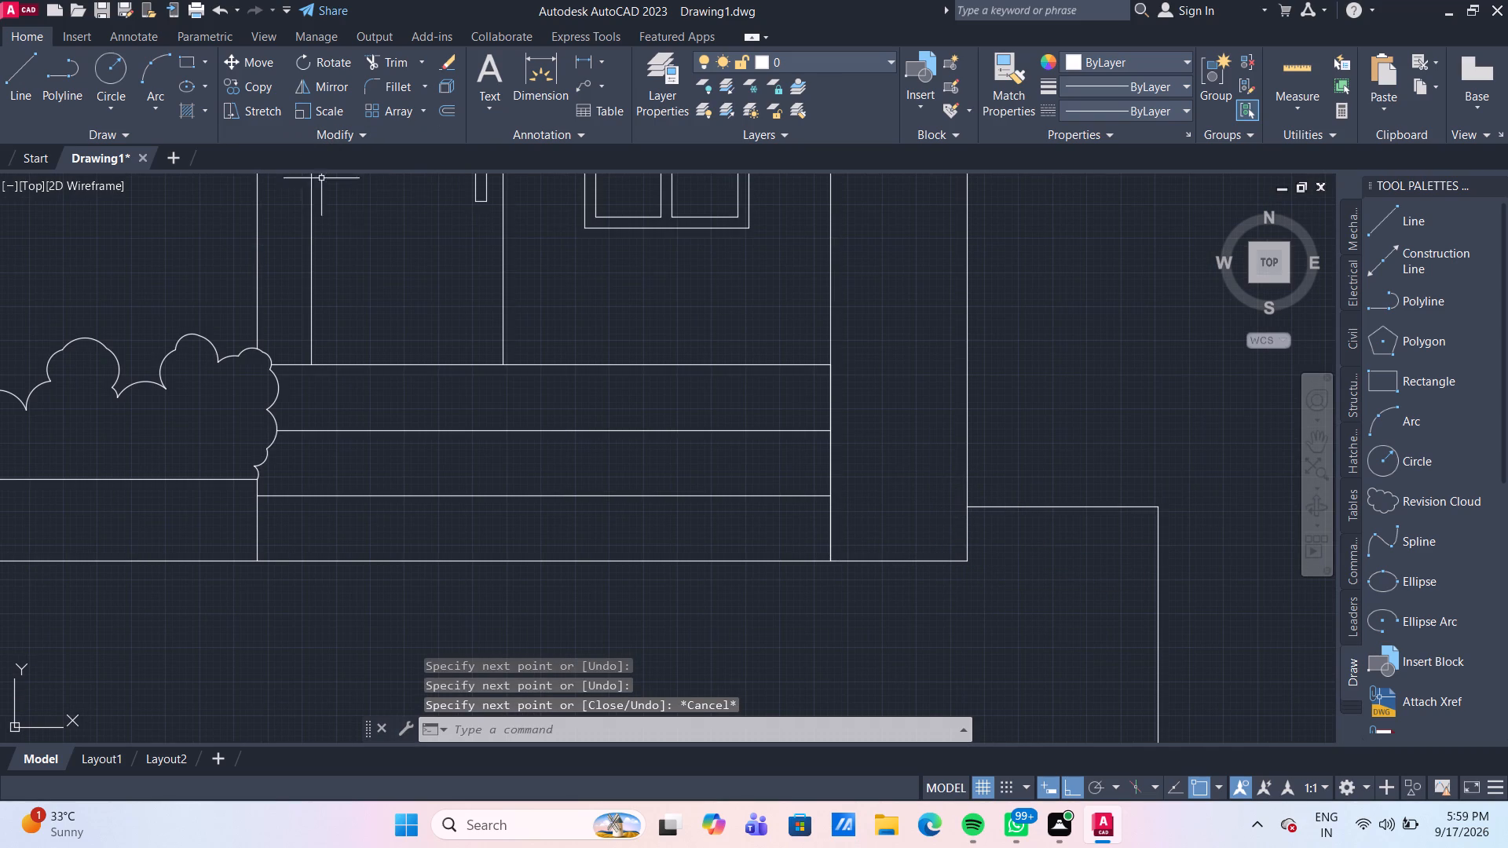
click(189, 109)
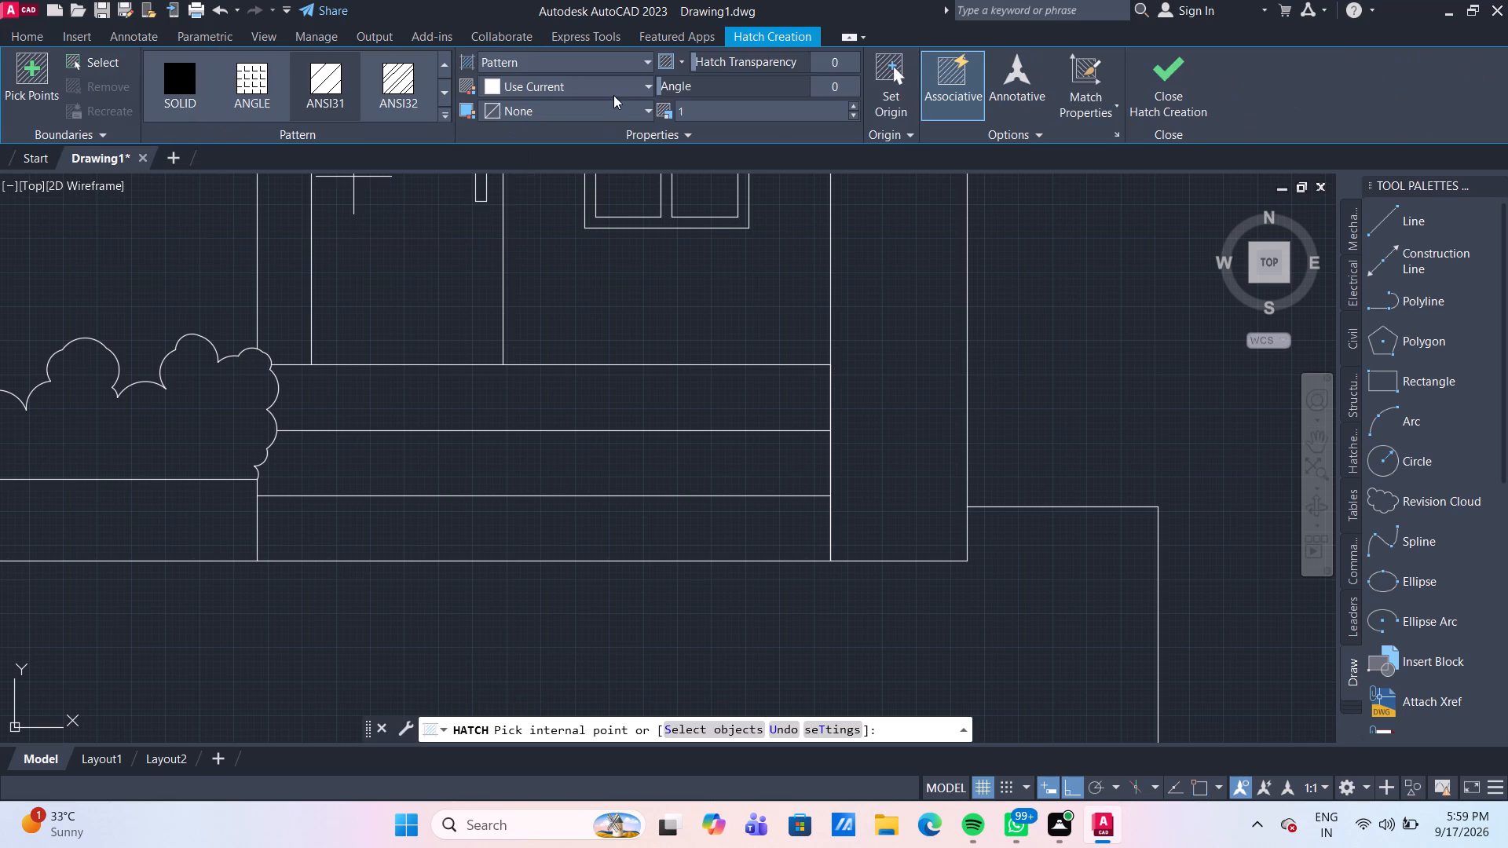
click(620, 90)
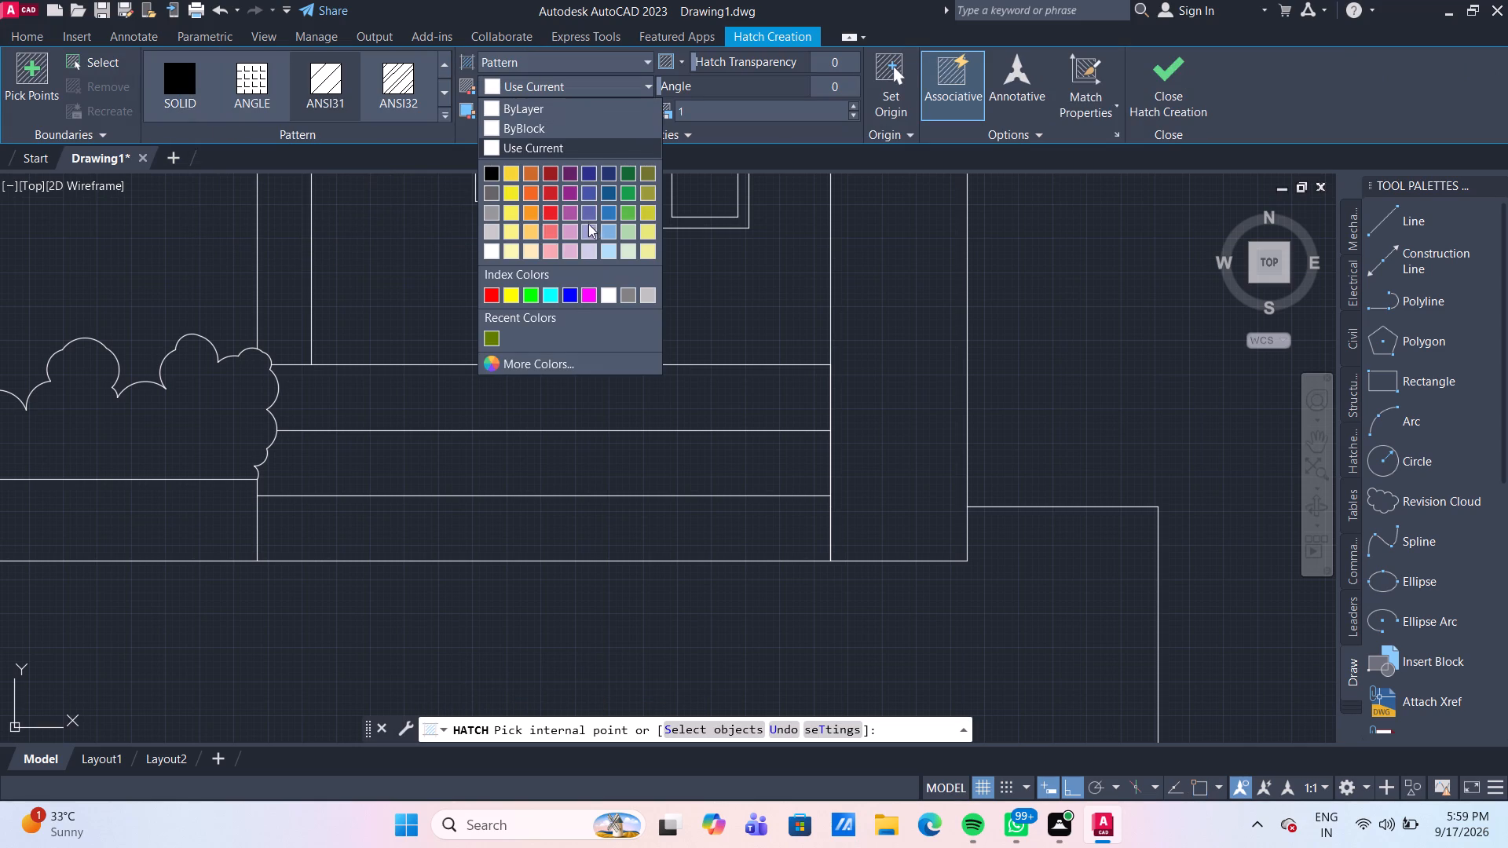
click(531, 361)
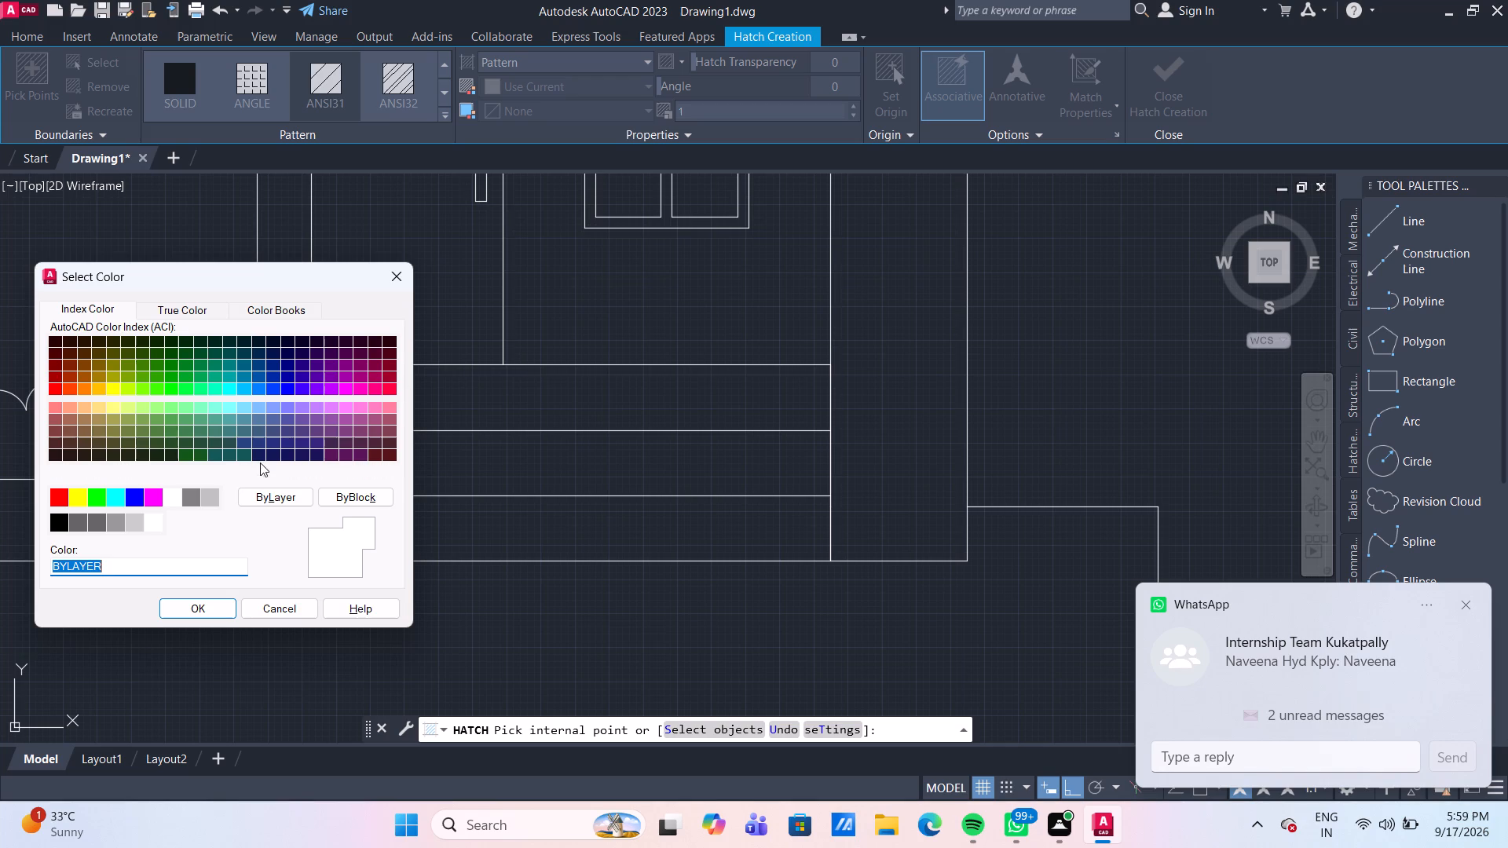
click(177, 429)
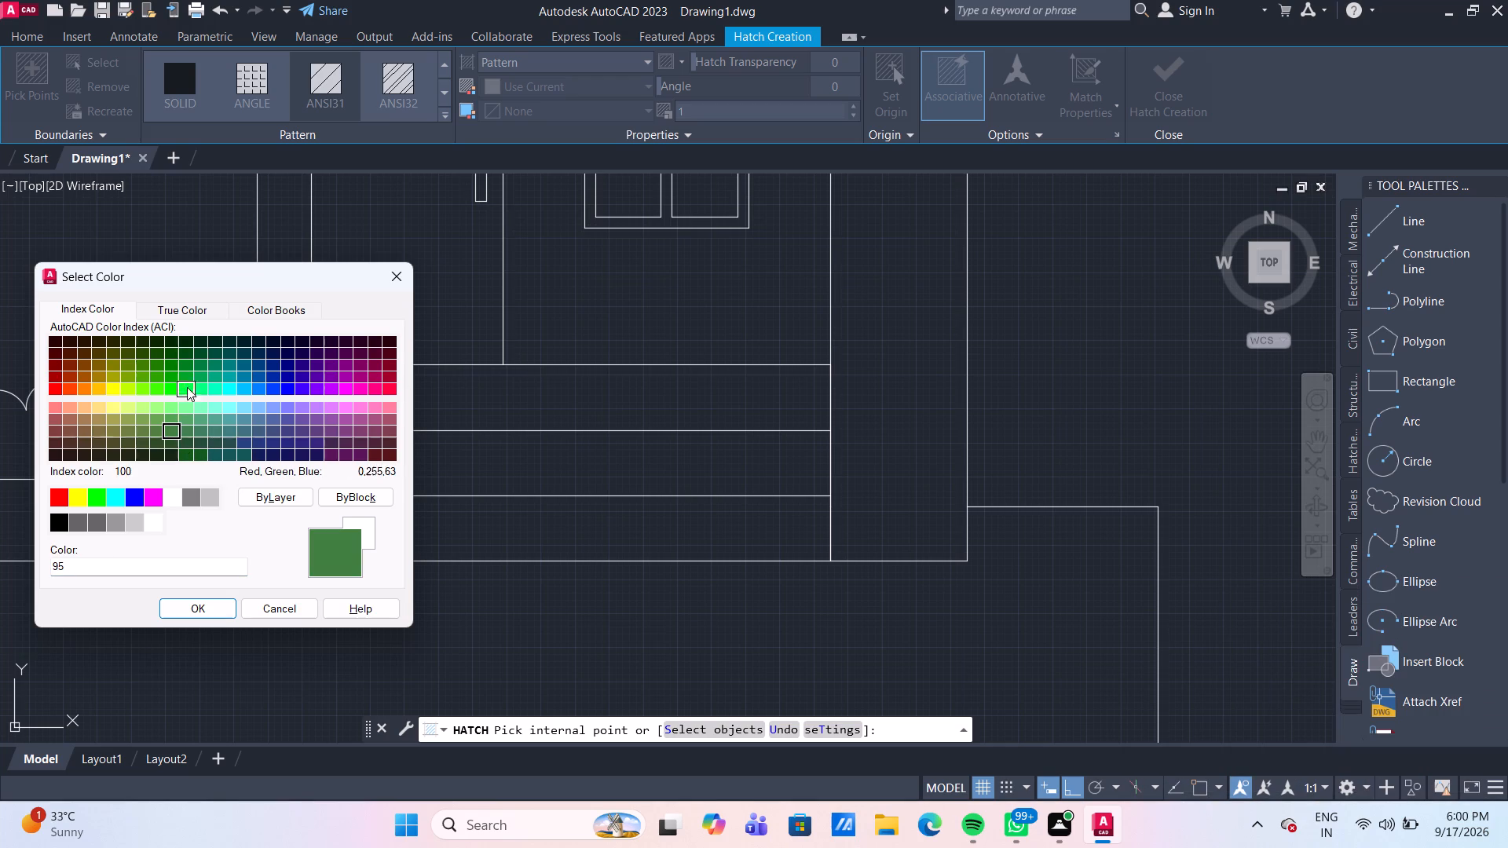
click(197, 355)
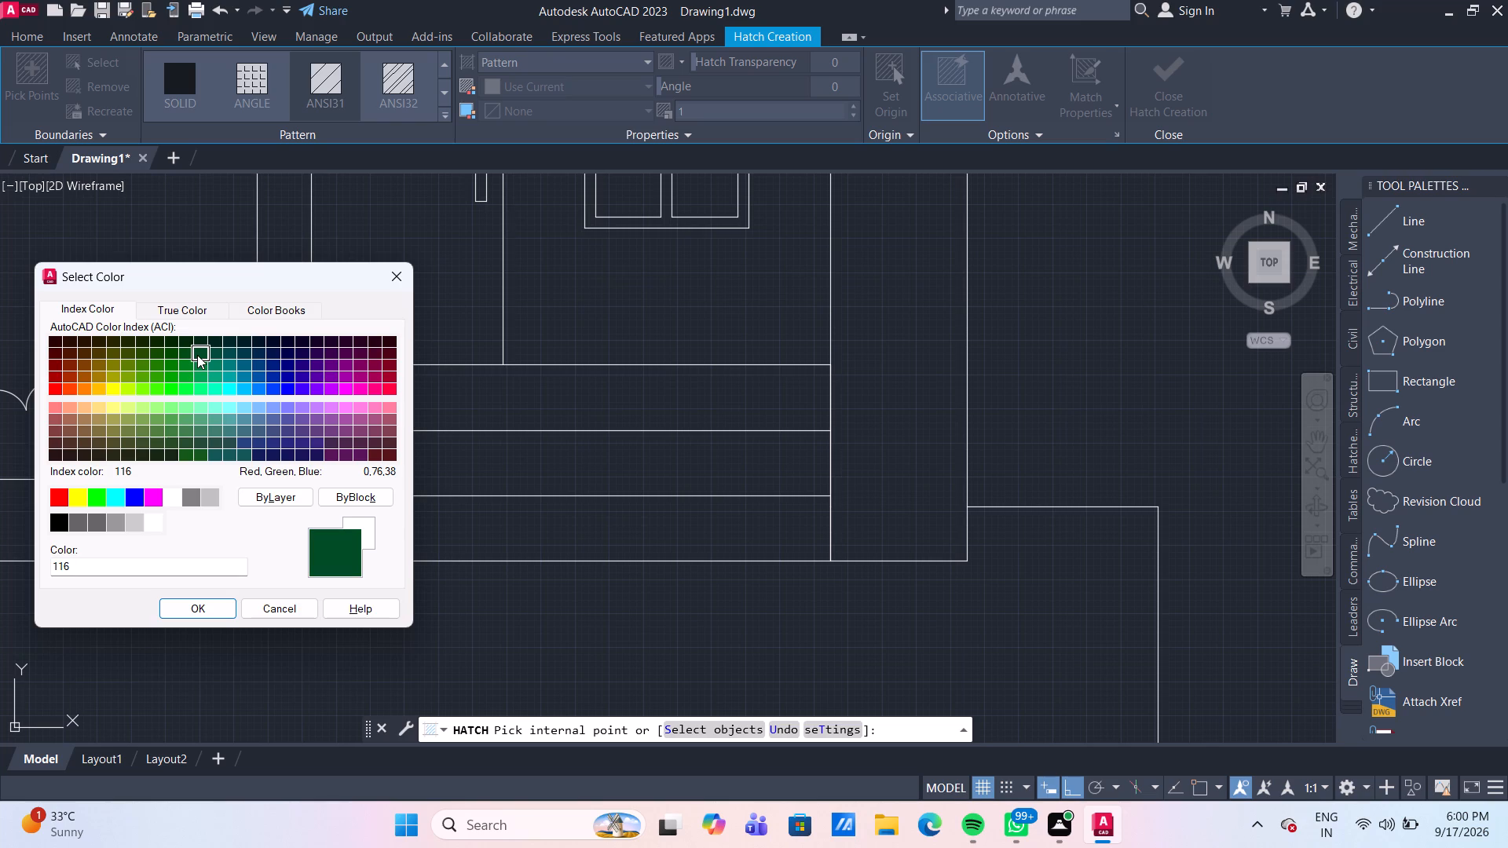
click(167, 352)
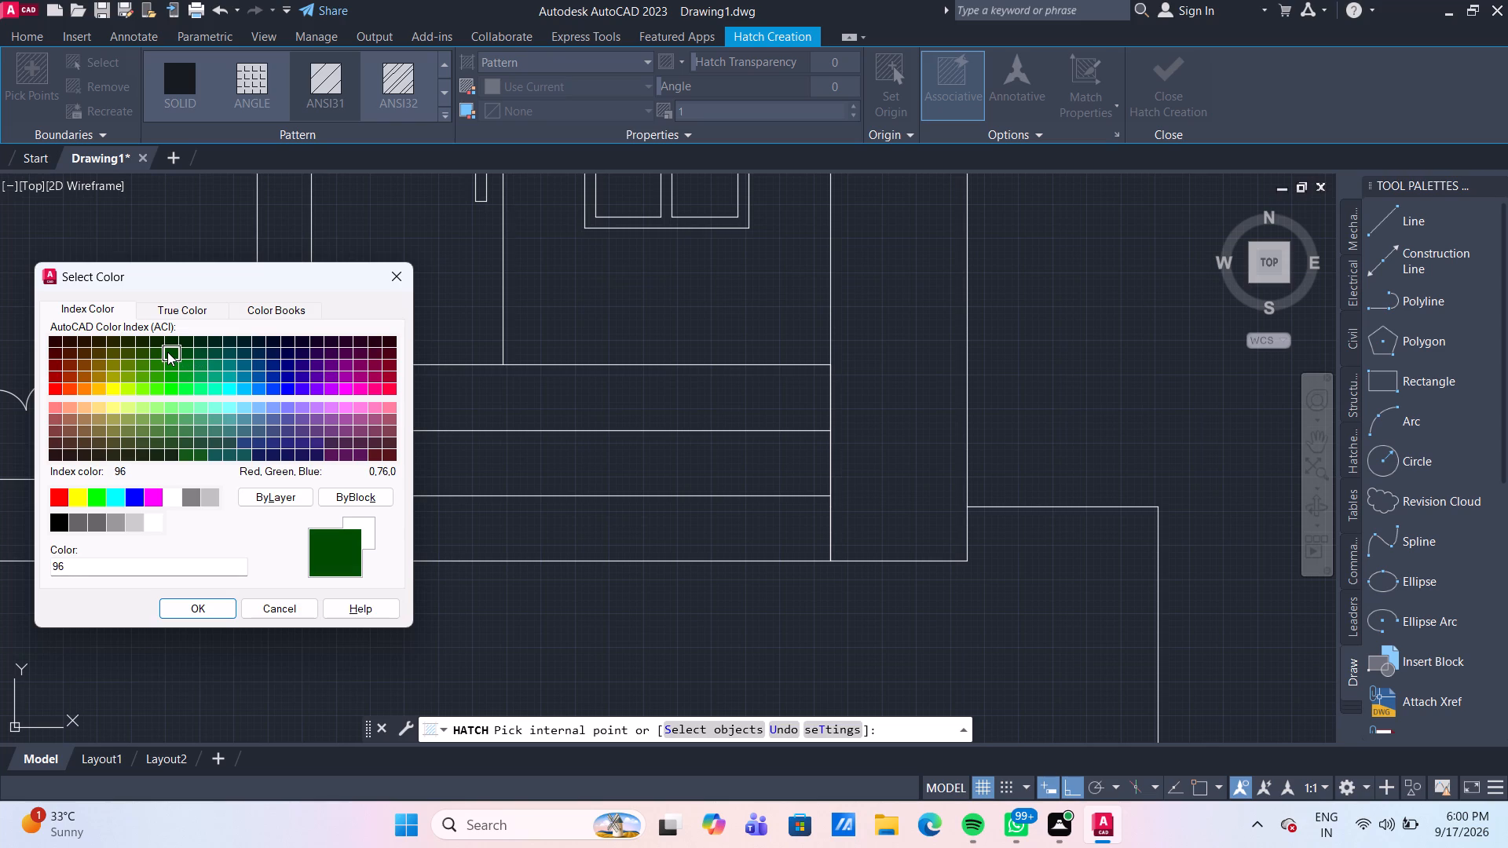
click(151, 354)
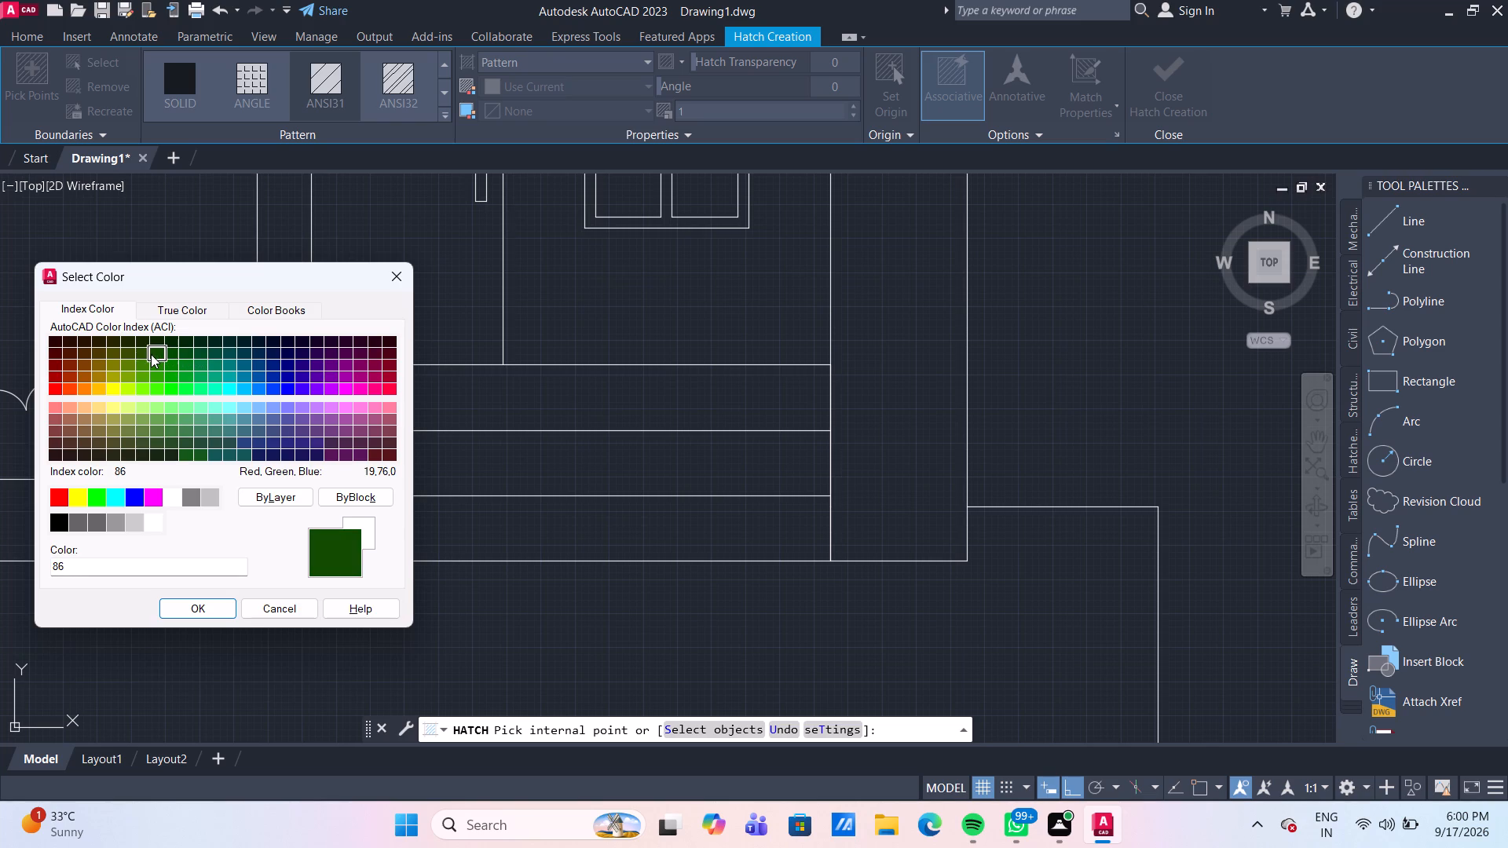
click(144, 354)
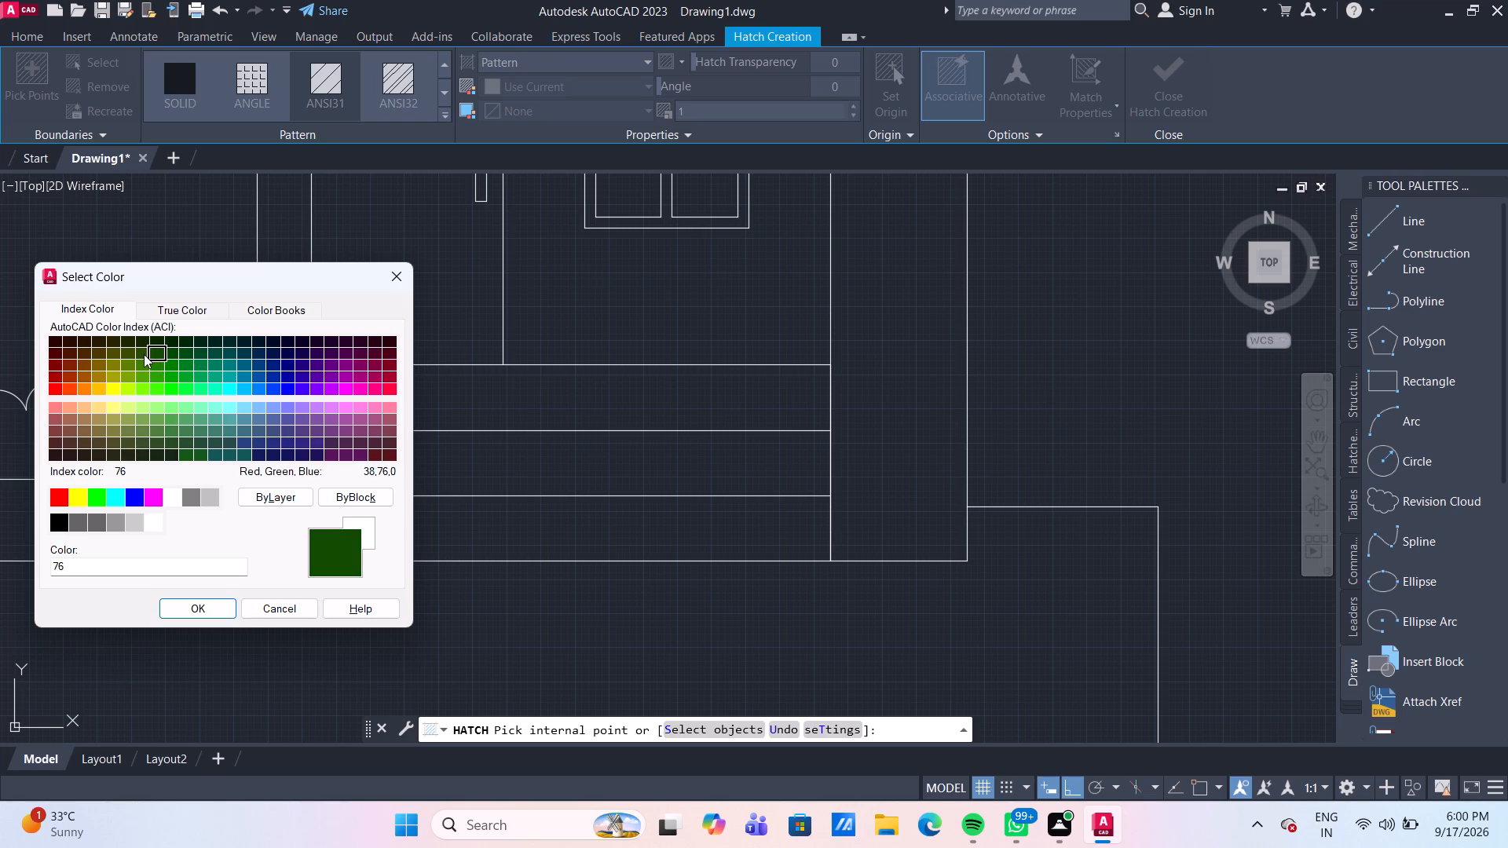
click(132, 353)
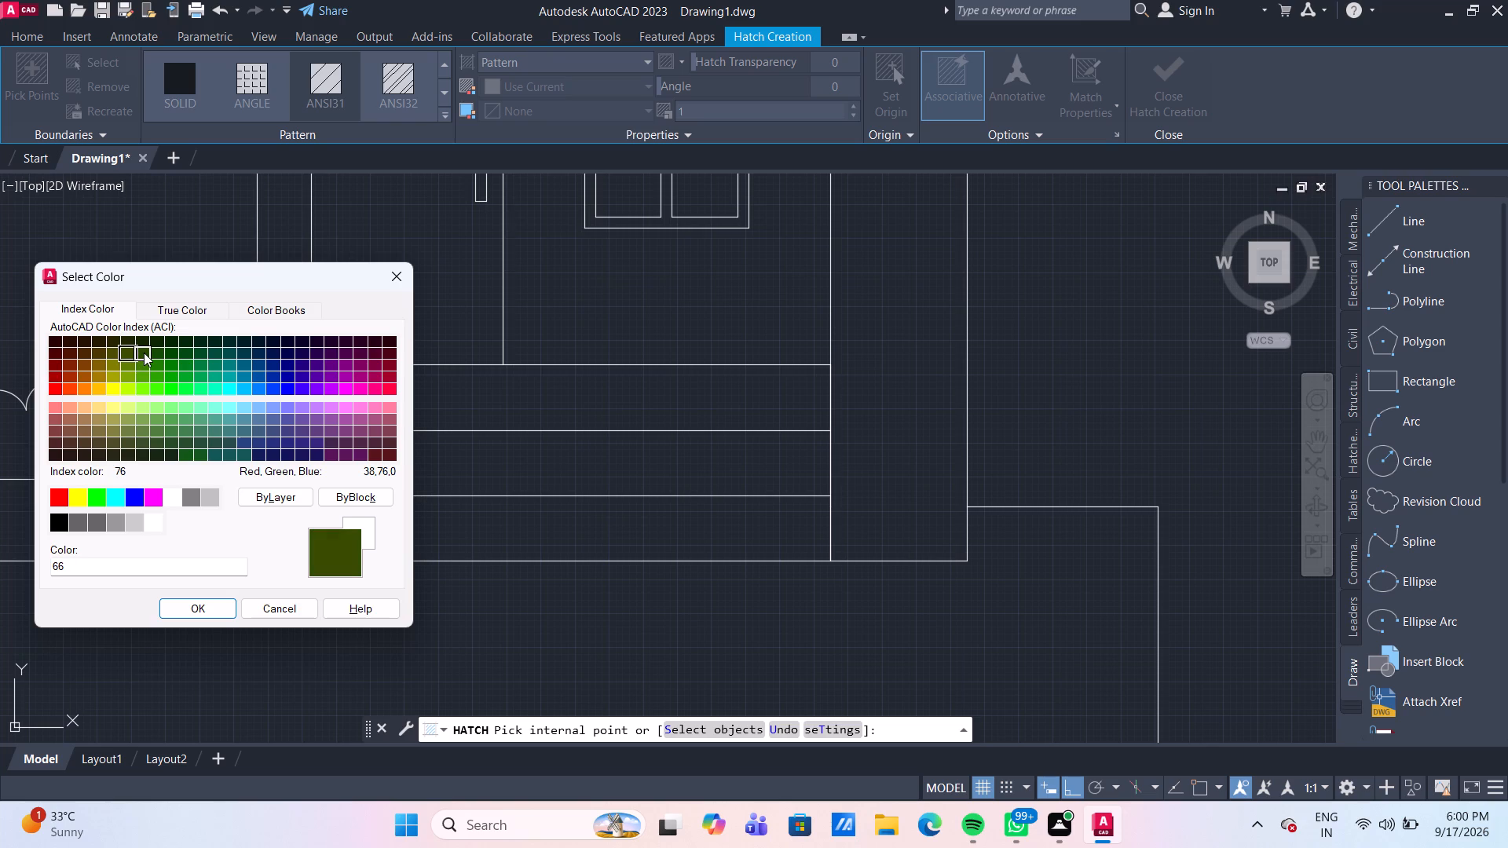
click(144, 353)
click(148, 367)
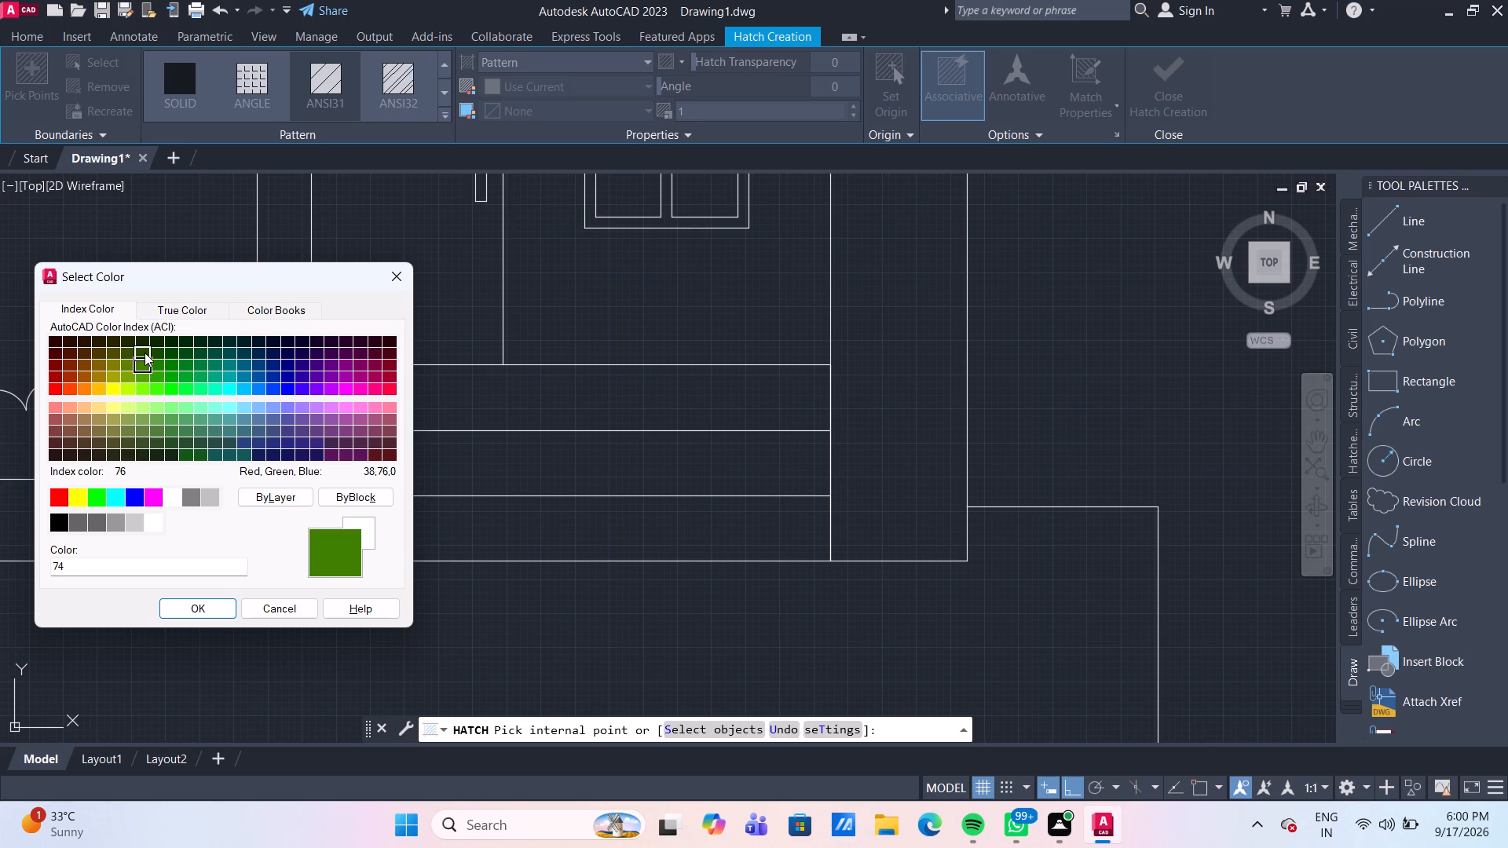
click(145, 353)
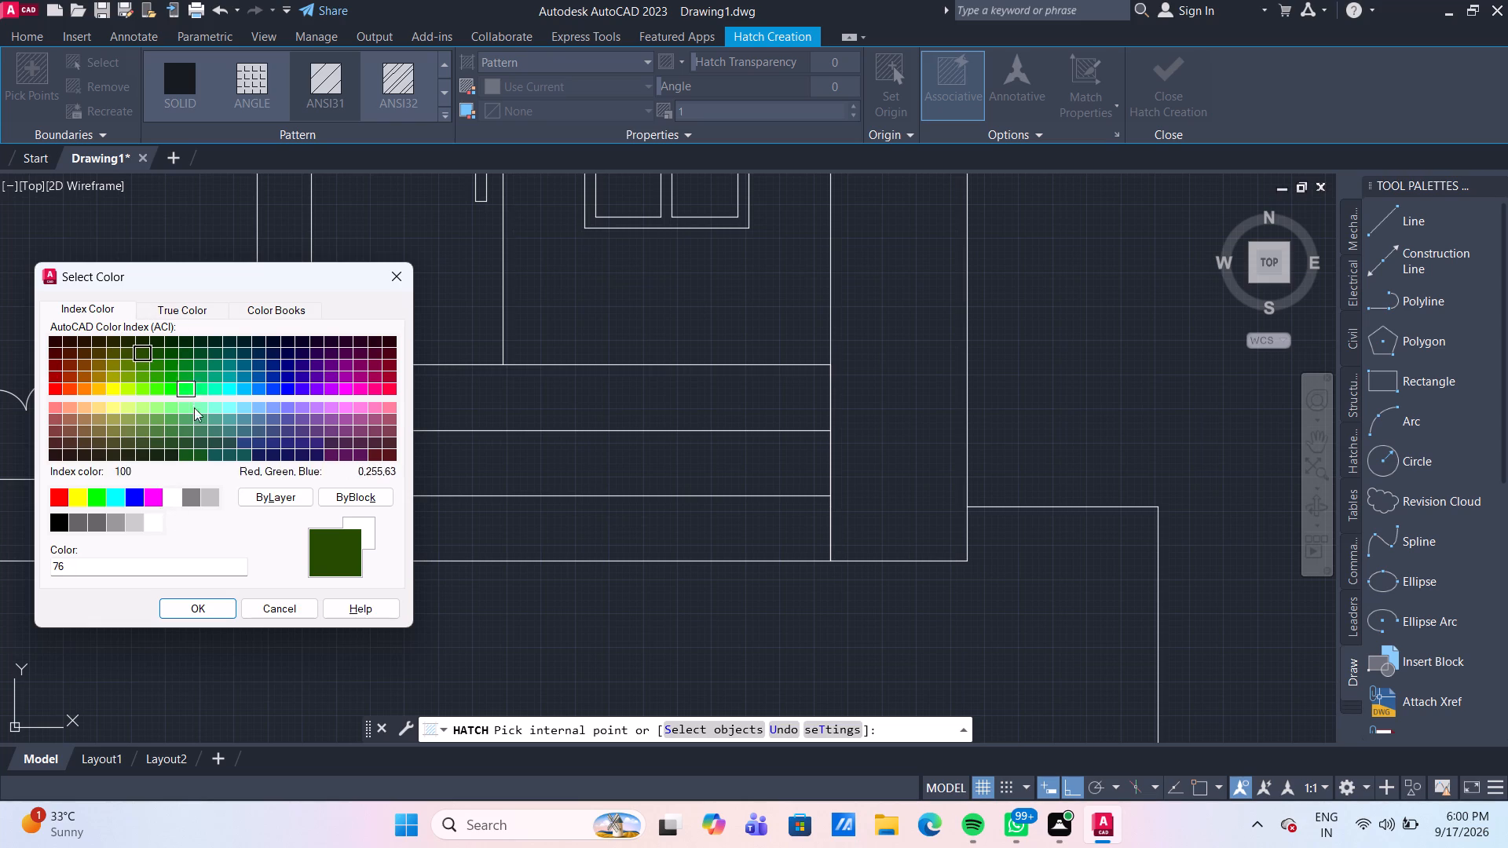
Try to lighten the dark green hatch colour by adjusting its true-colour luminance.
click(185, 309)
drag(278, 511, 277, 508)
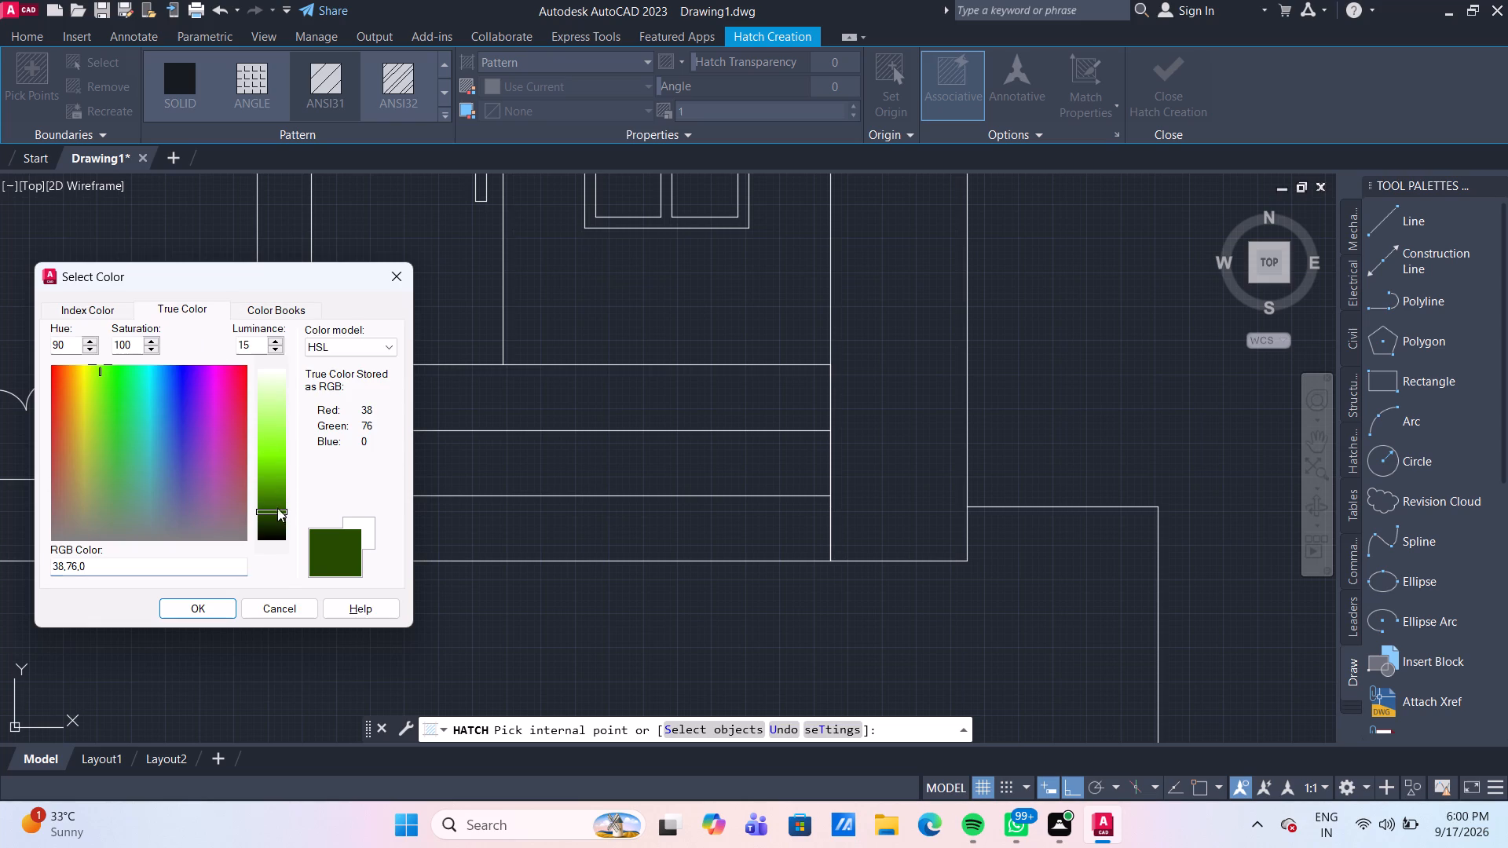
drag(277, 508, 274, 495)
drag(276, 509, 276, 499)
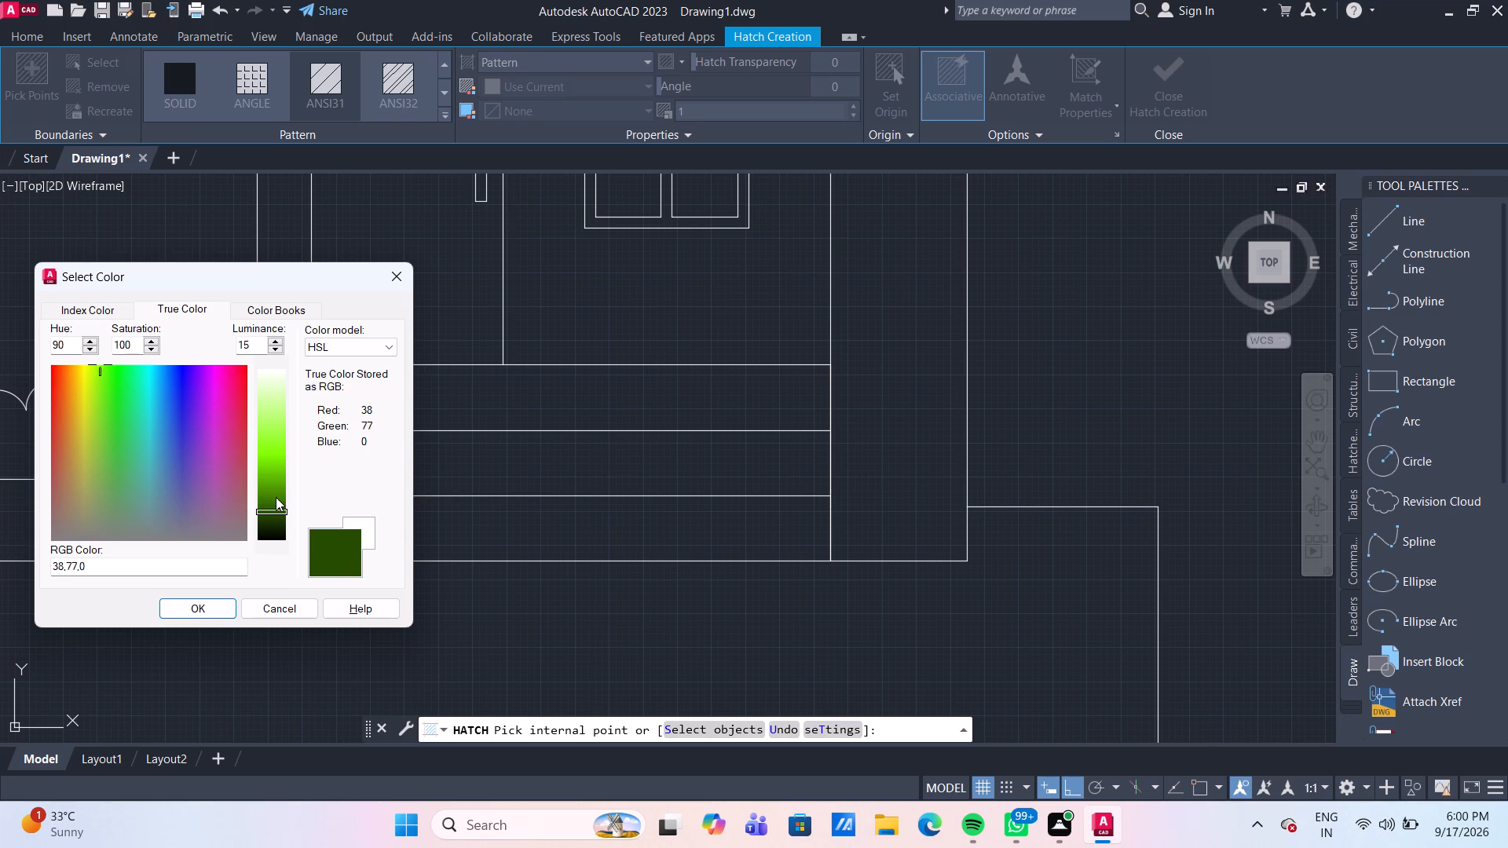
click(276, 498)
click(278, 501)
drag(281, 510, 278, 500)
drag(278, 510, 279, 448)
Set the hatch colour to index colour 86.
click(87, 303)
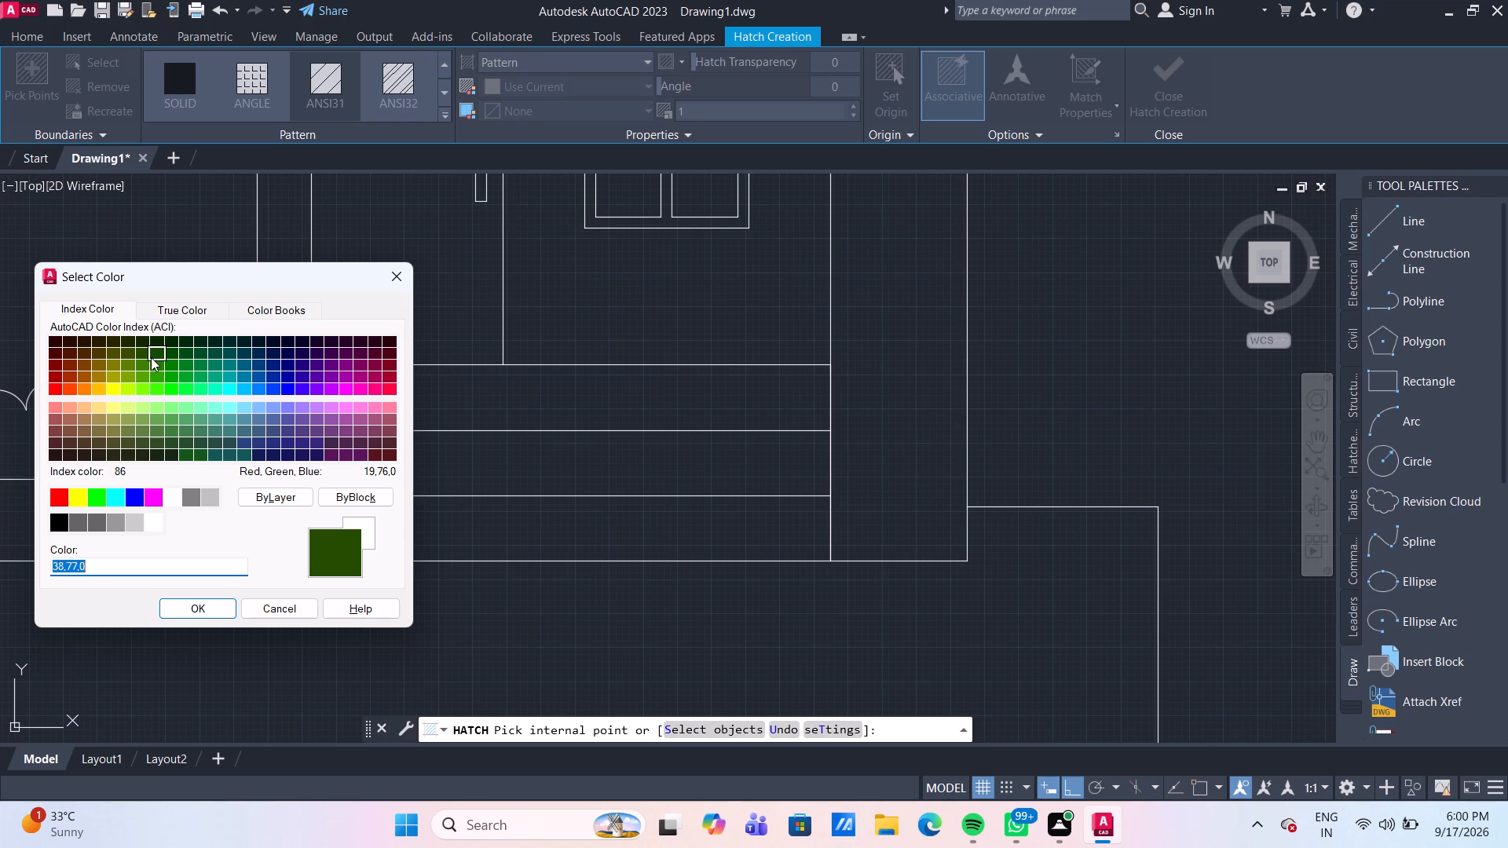
click(146, 355)
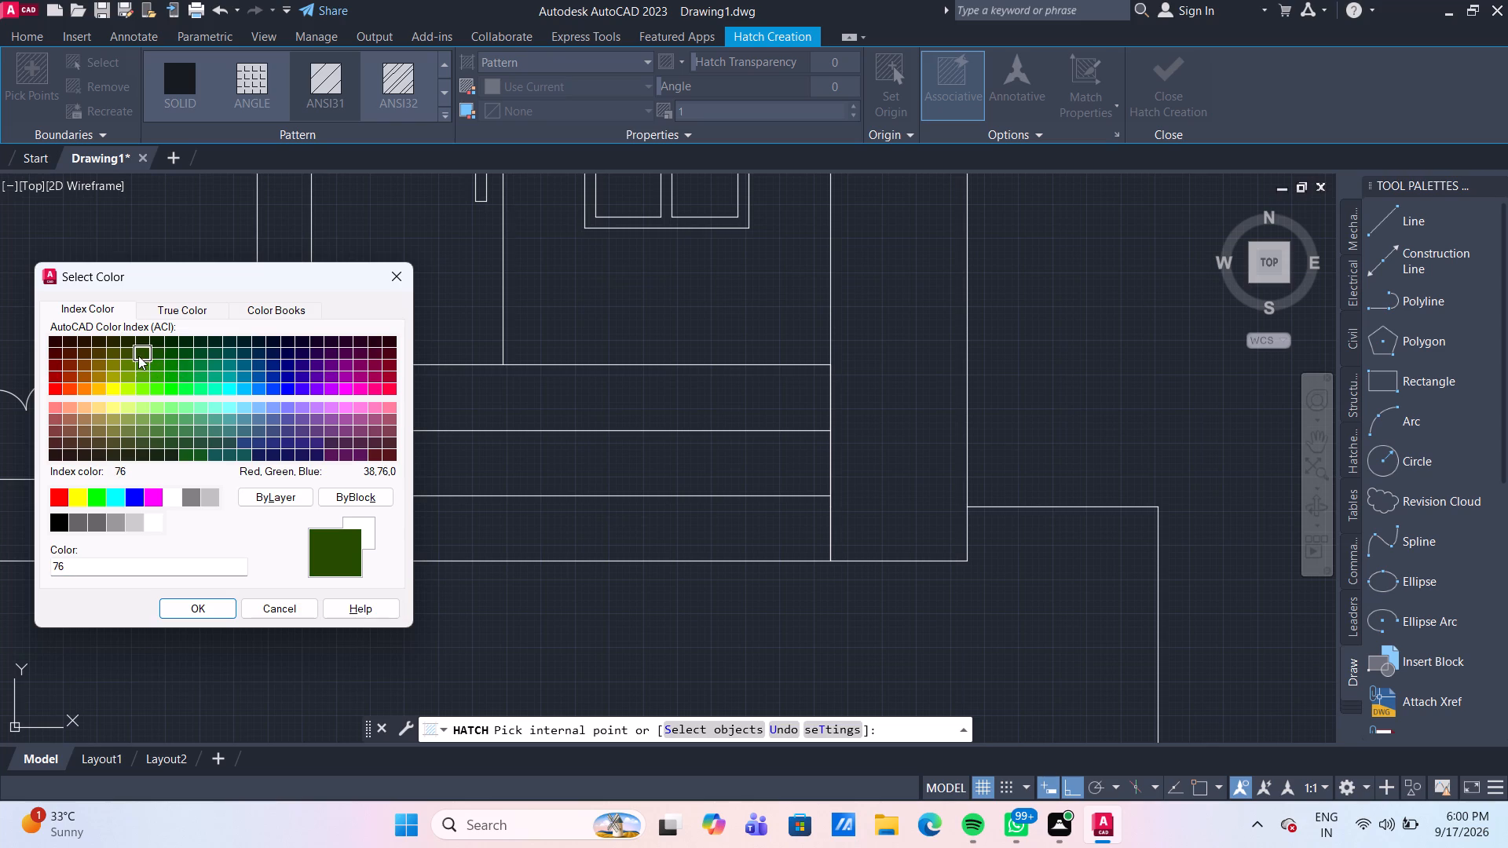
click(126, 353)
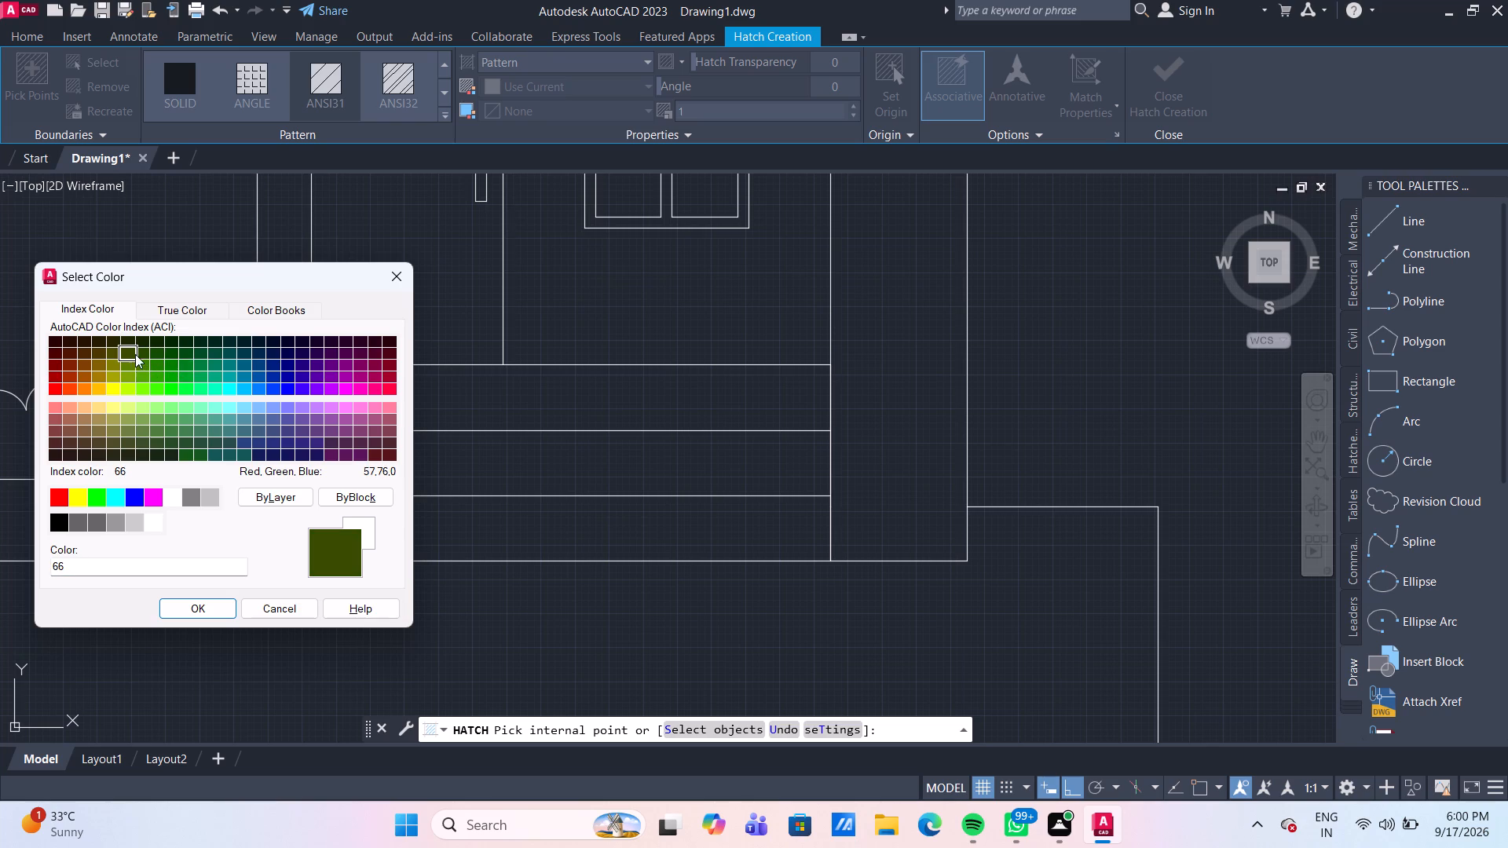
click(141, 356)
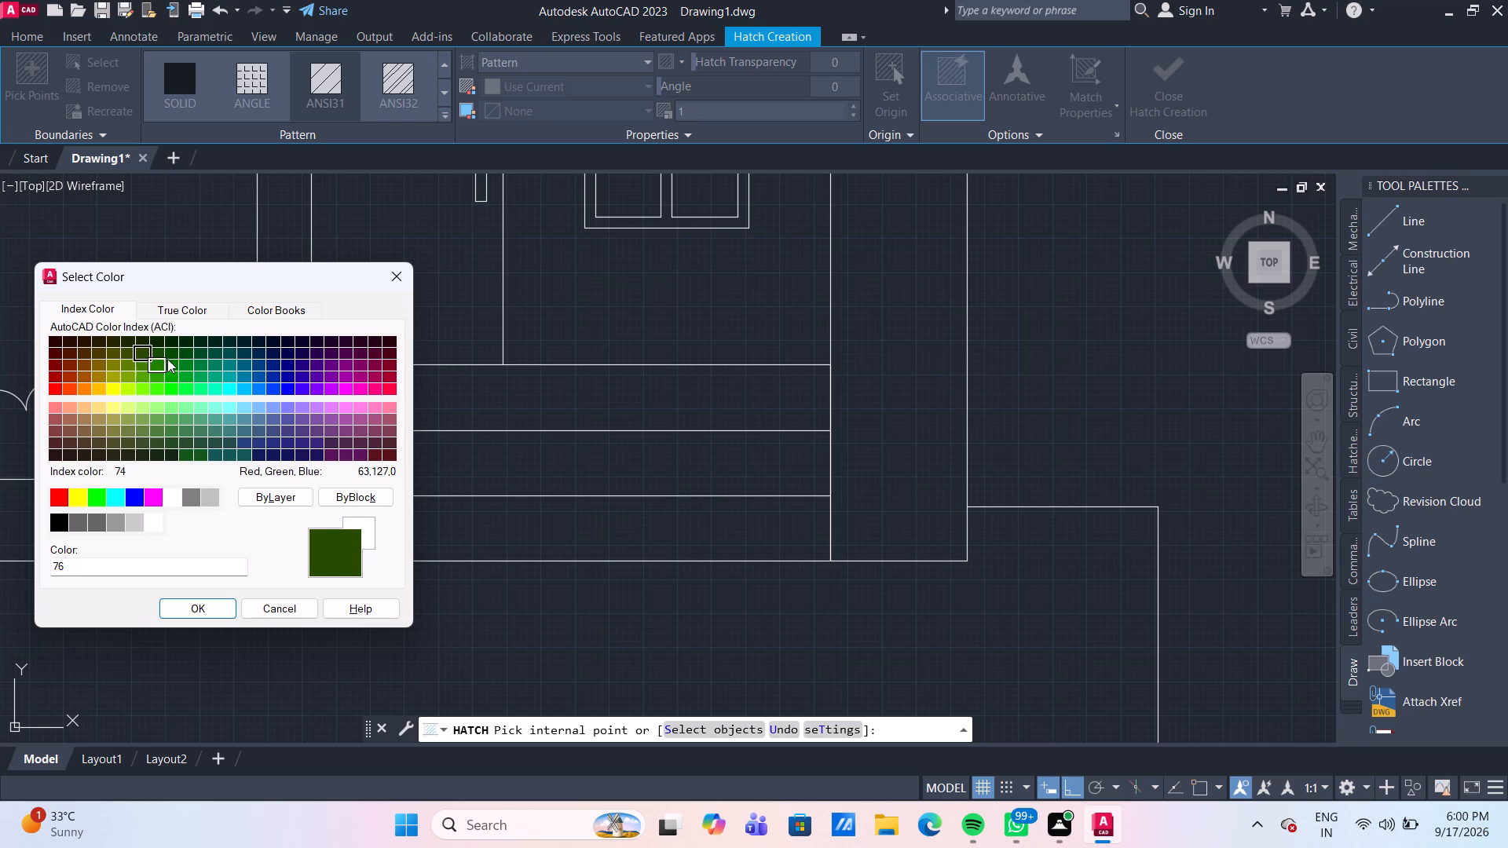
click(159, 360)
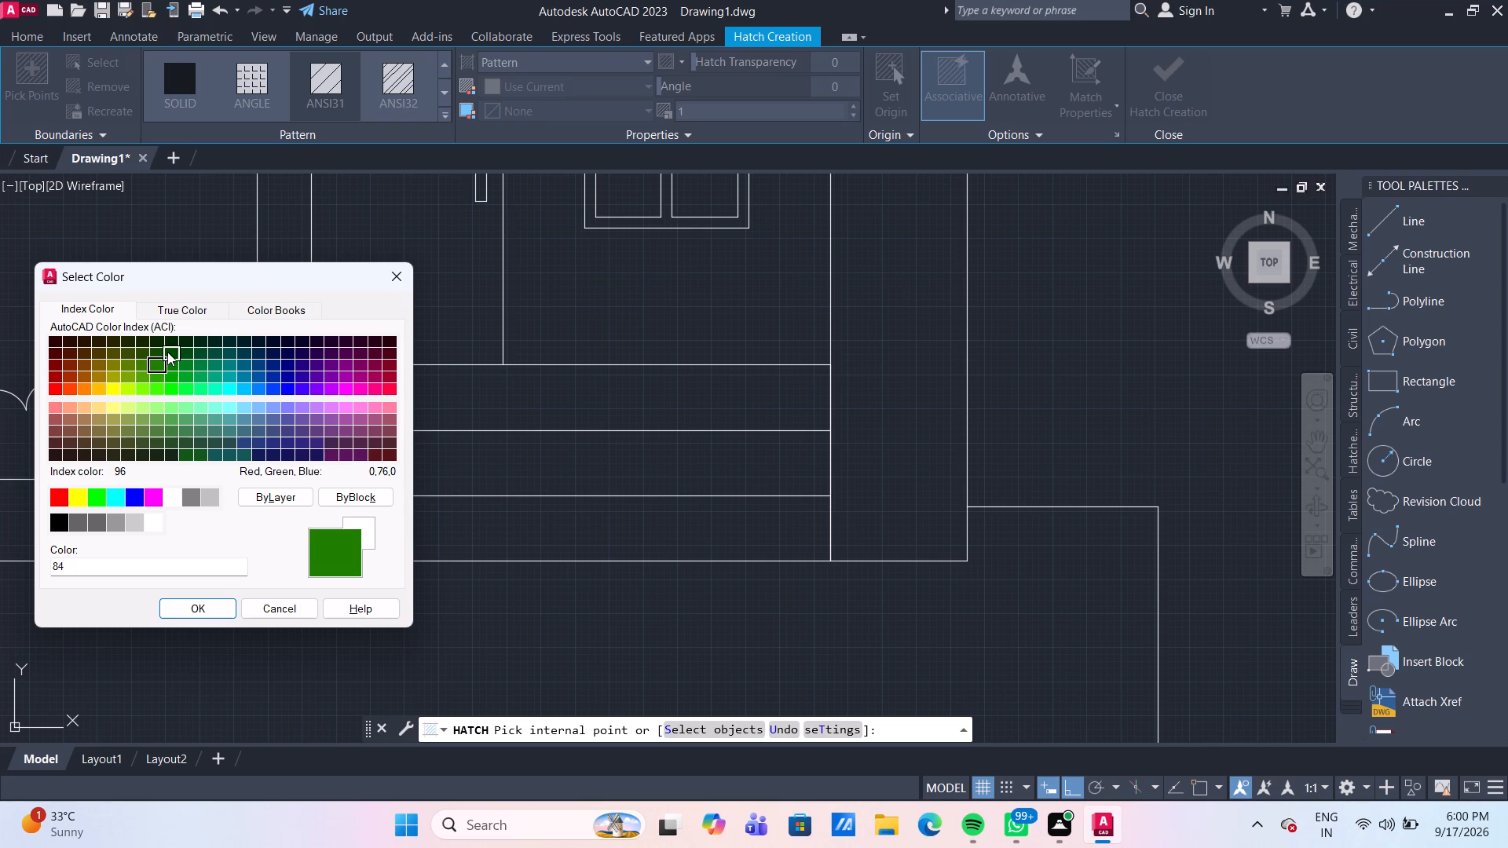
click(168, 352)
click(156, 351)
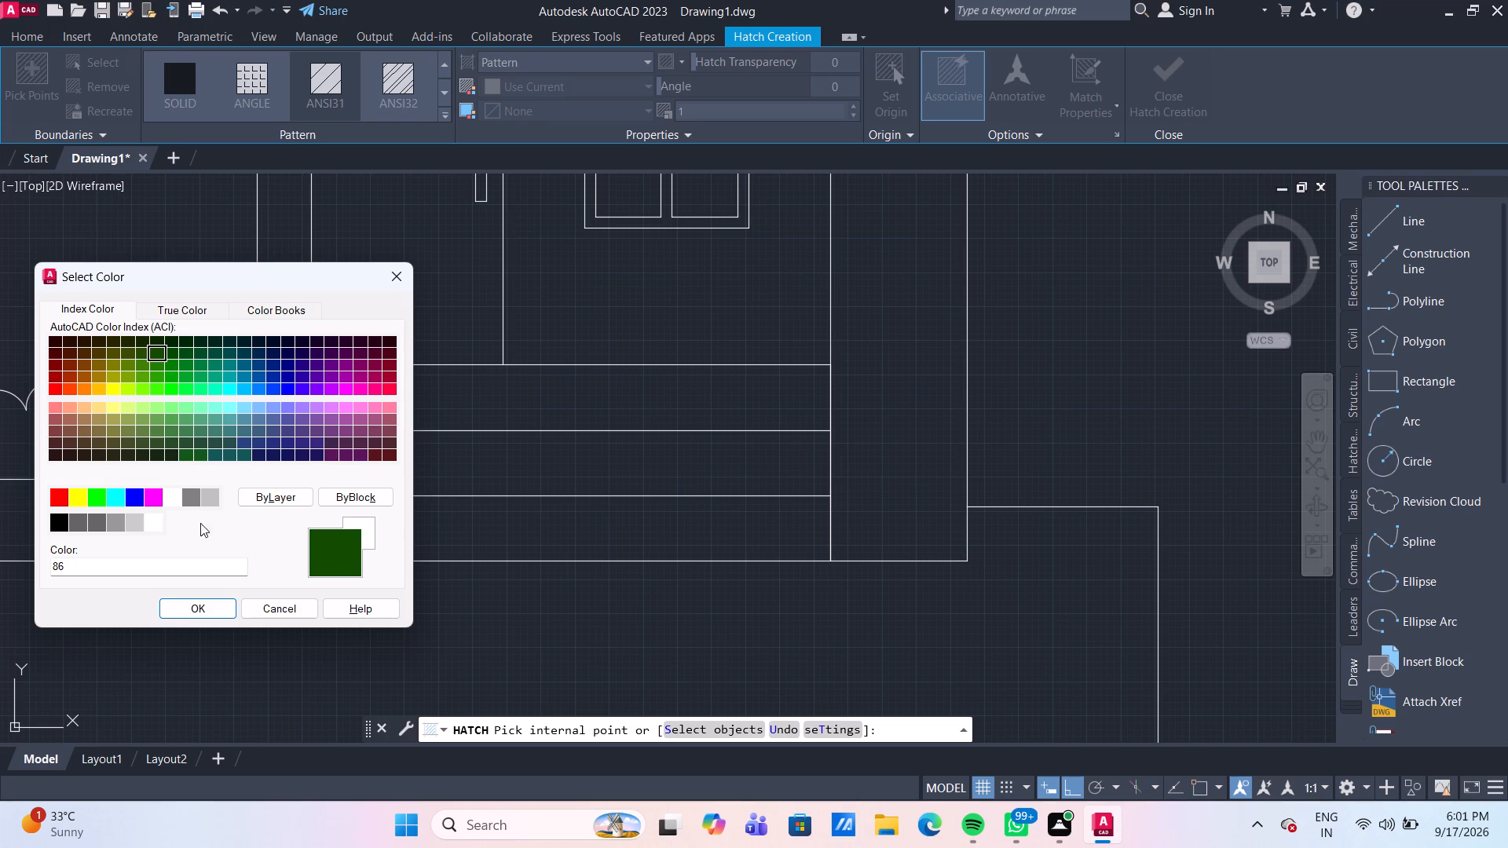
click(193, 609)
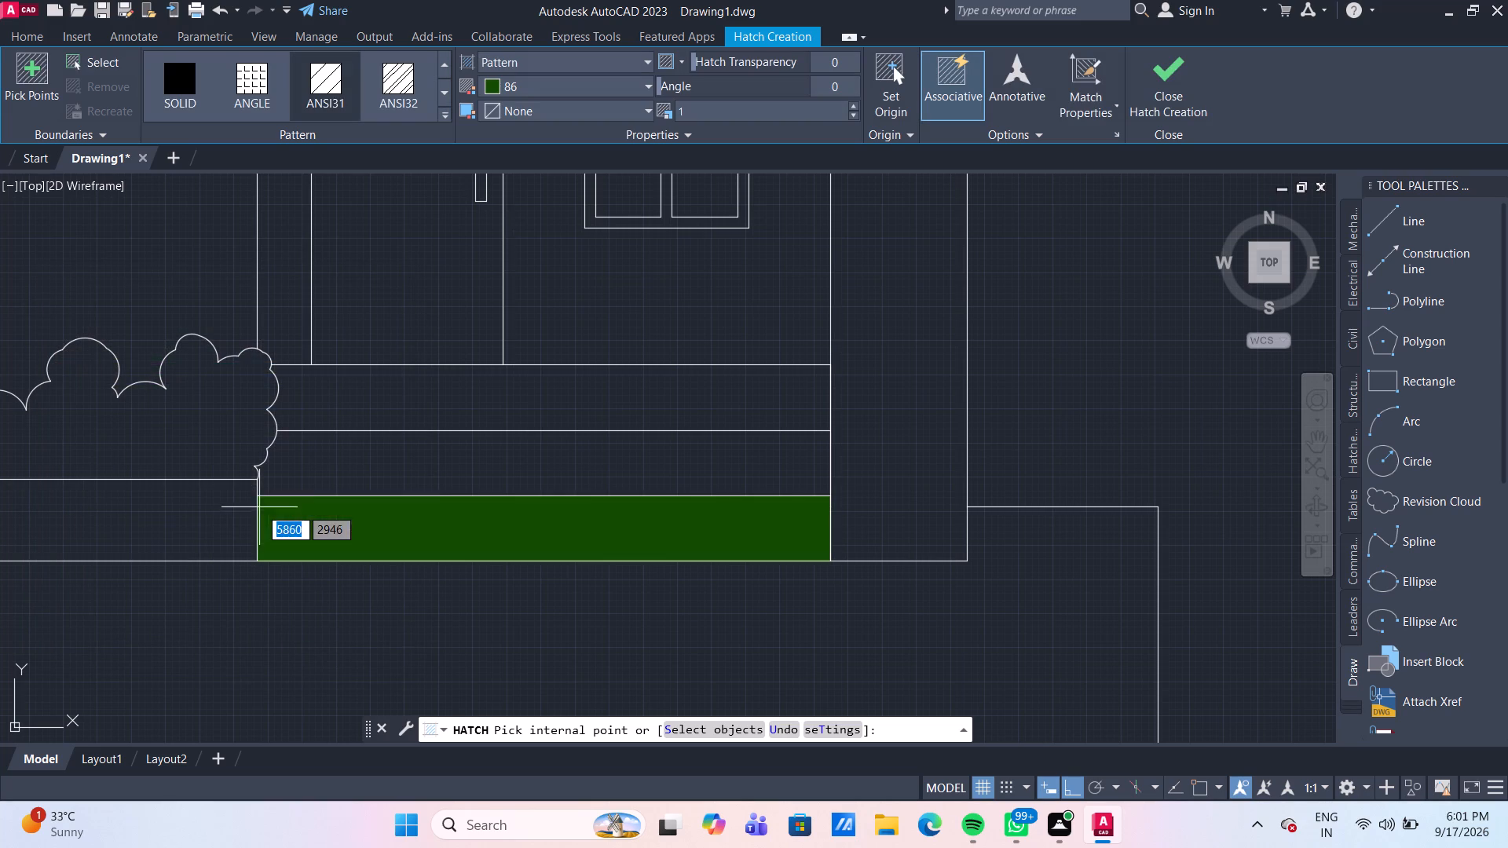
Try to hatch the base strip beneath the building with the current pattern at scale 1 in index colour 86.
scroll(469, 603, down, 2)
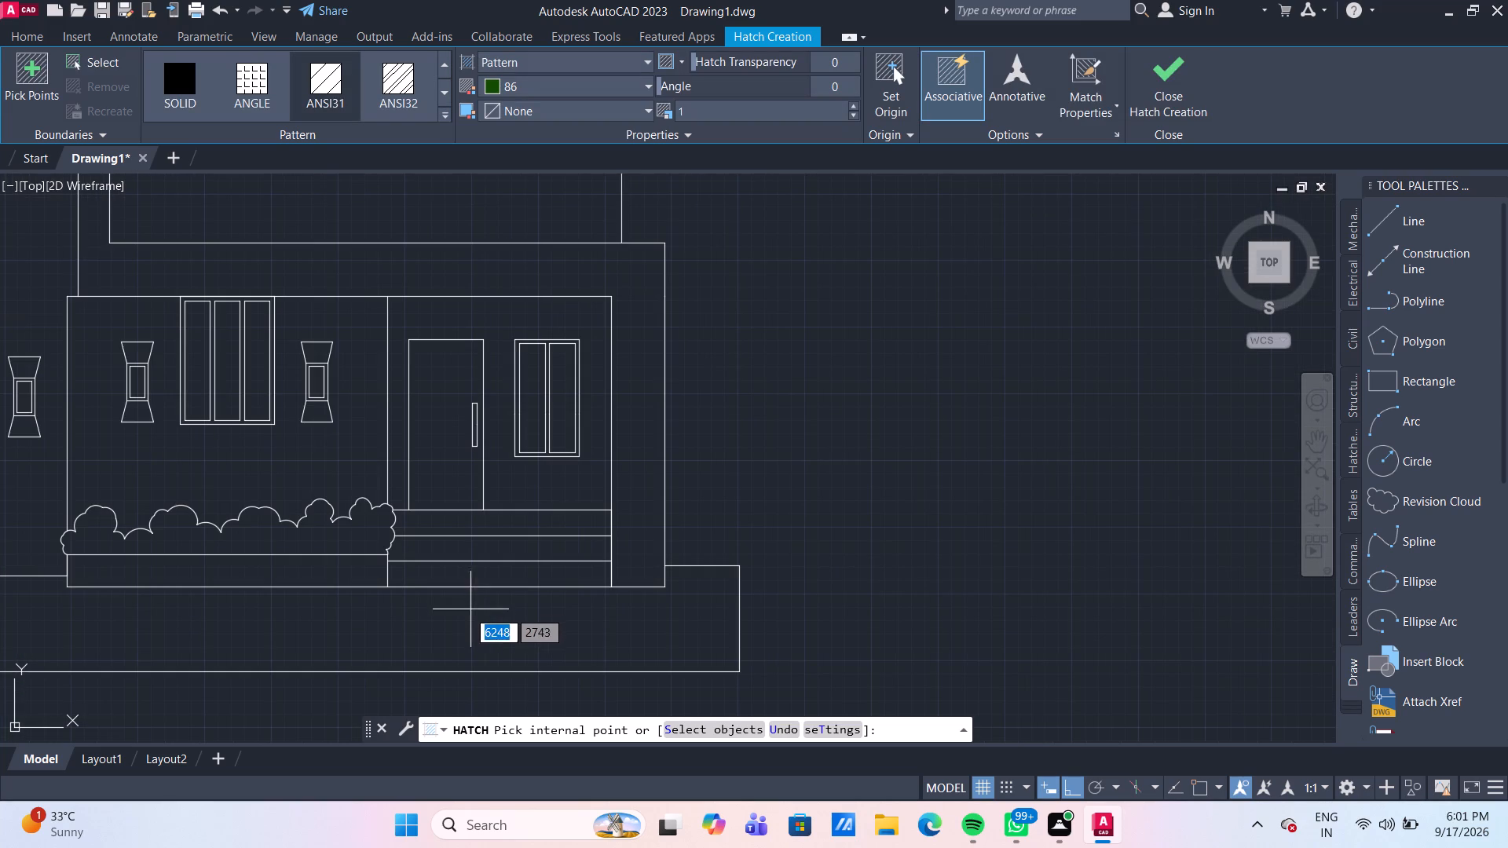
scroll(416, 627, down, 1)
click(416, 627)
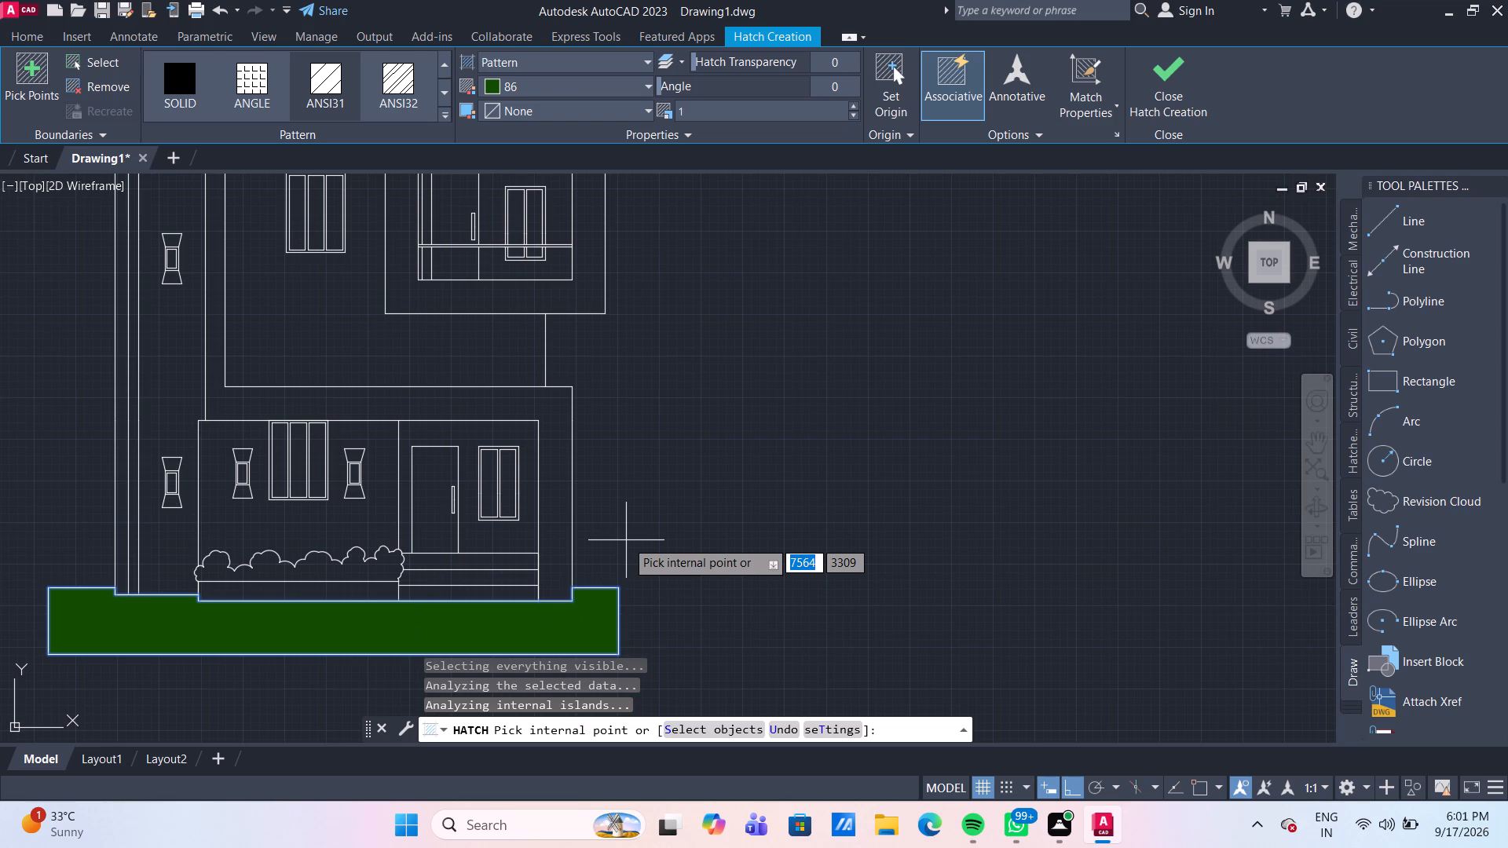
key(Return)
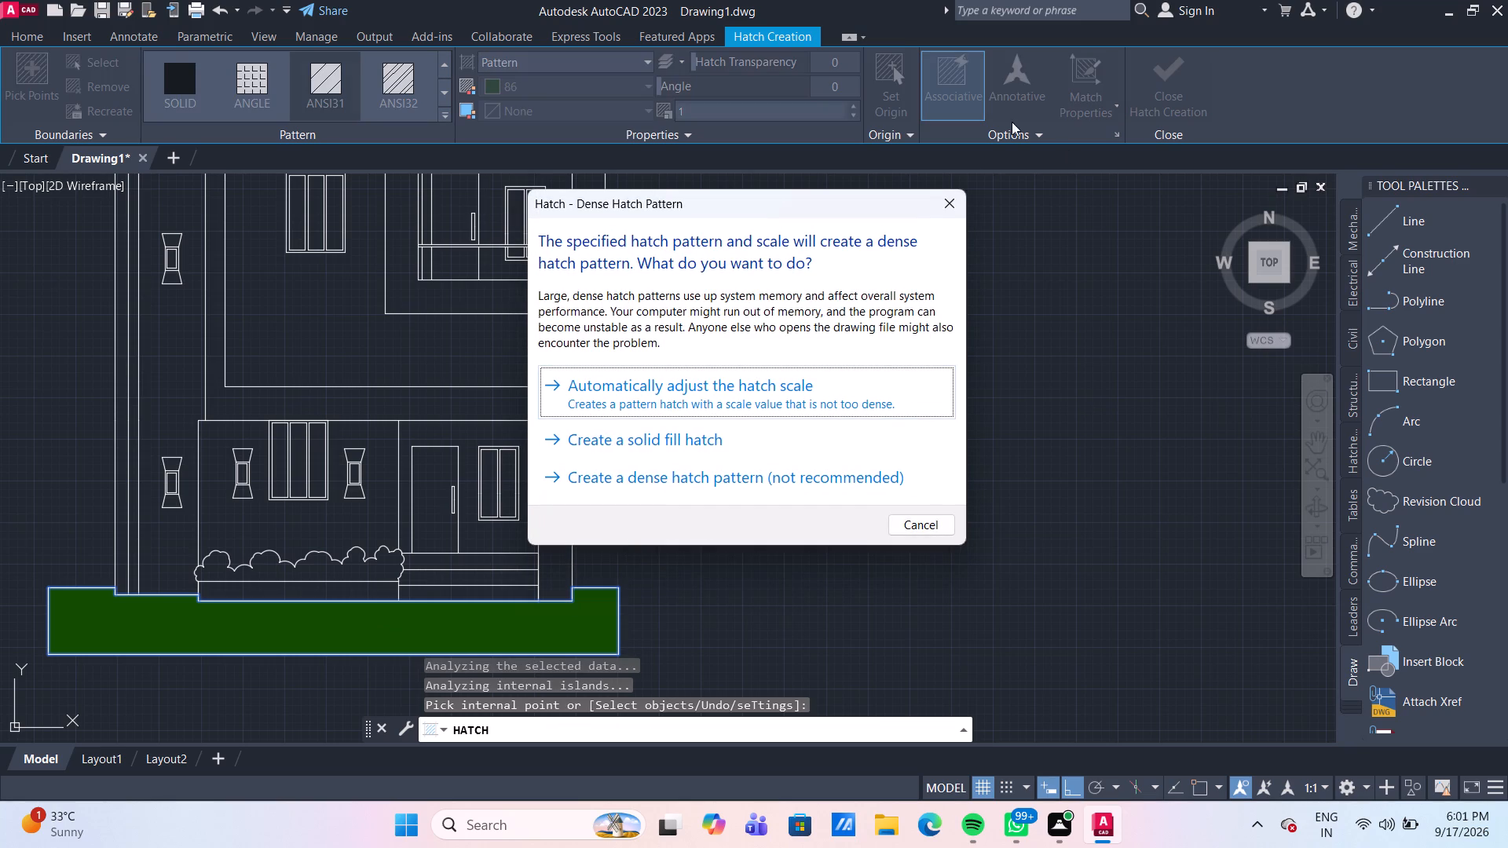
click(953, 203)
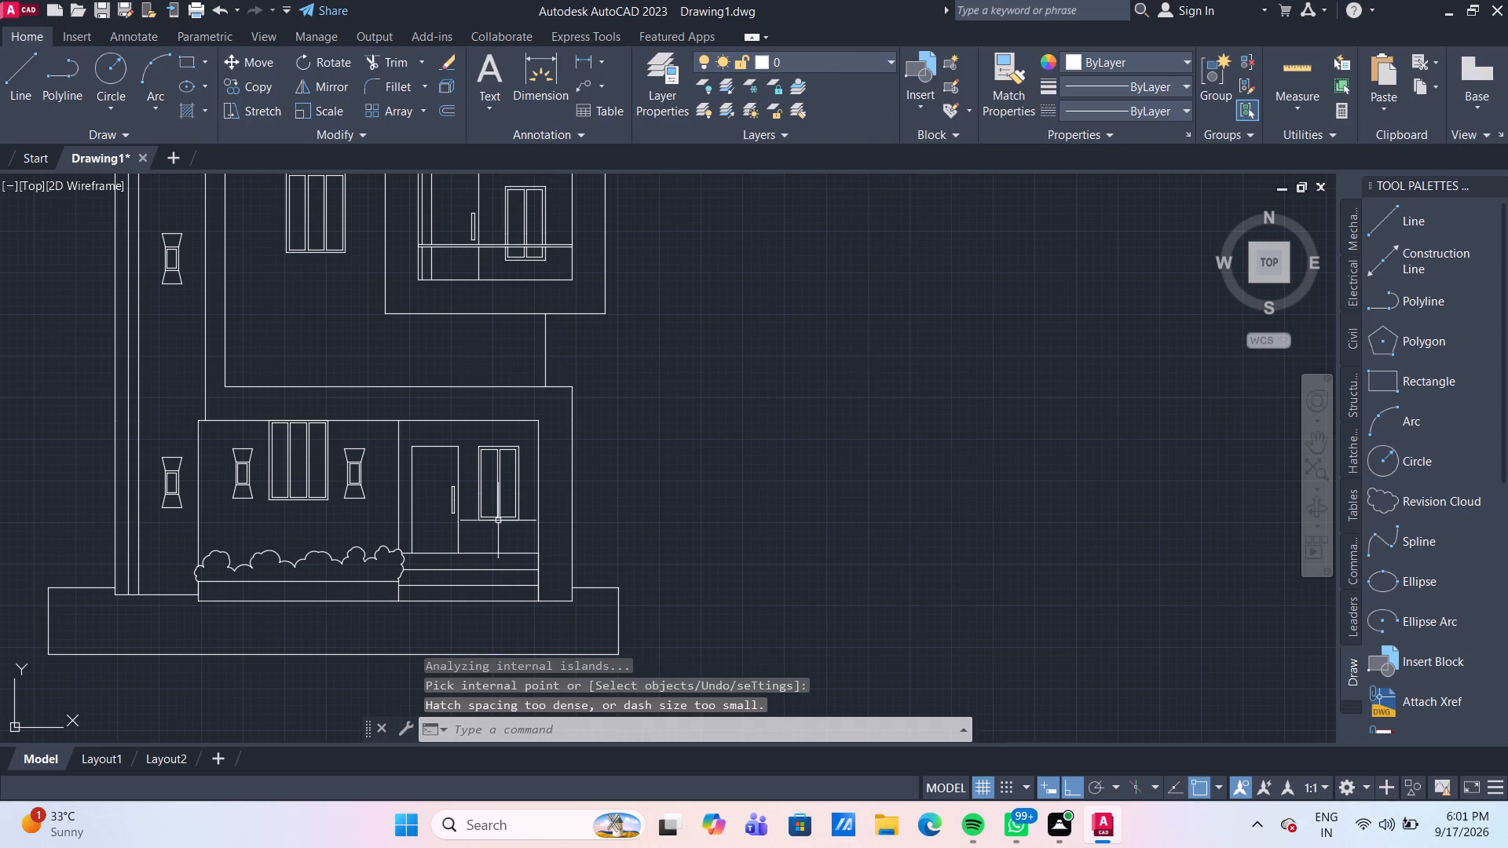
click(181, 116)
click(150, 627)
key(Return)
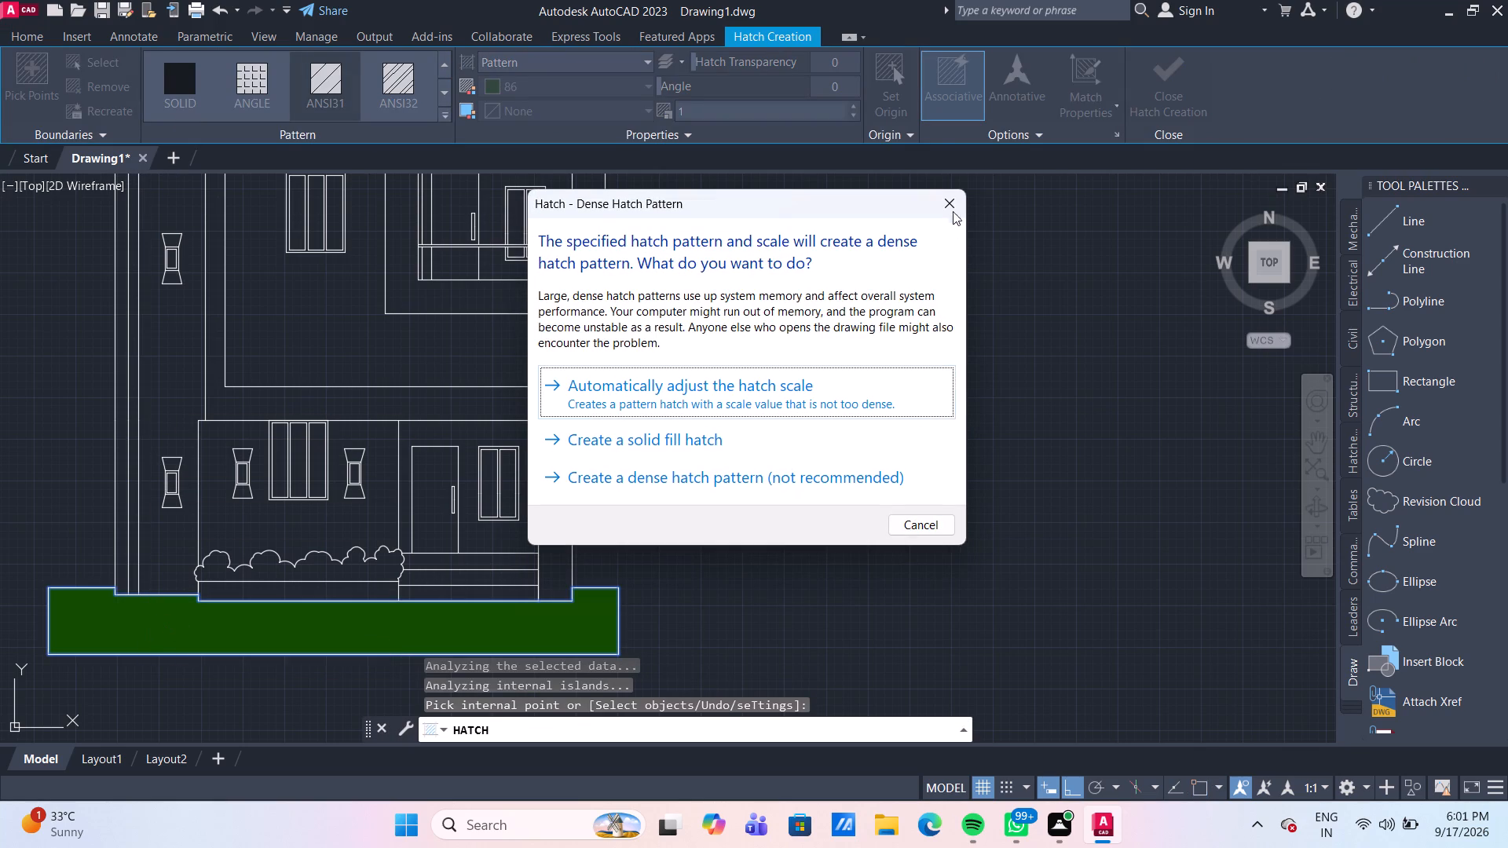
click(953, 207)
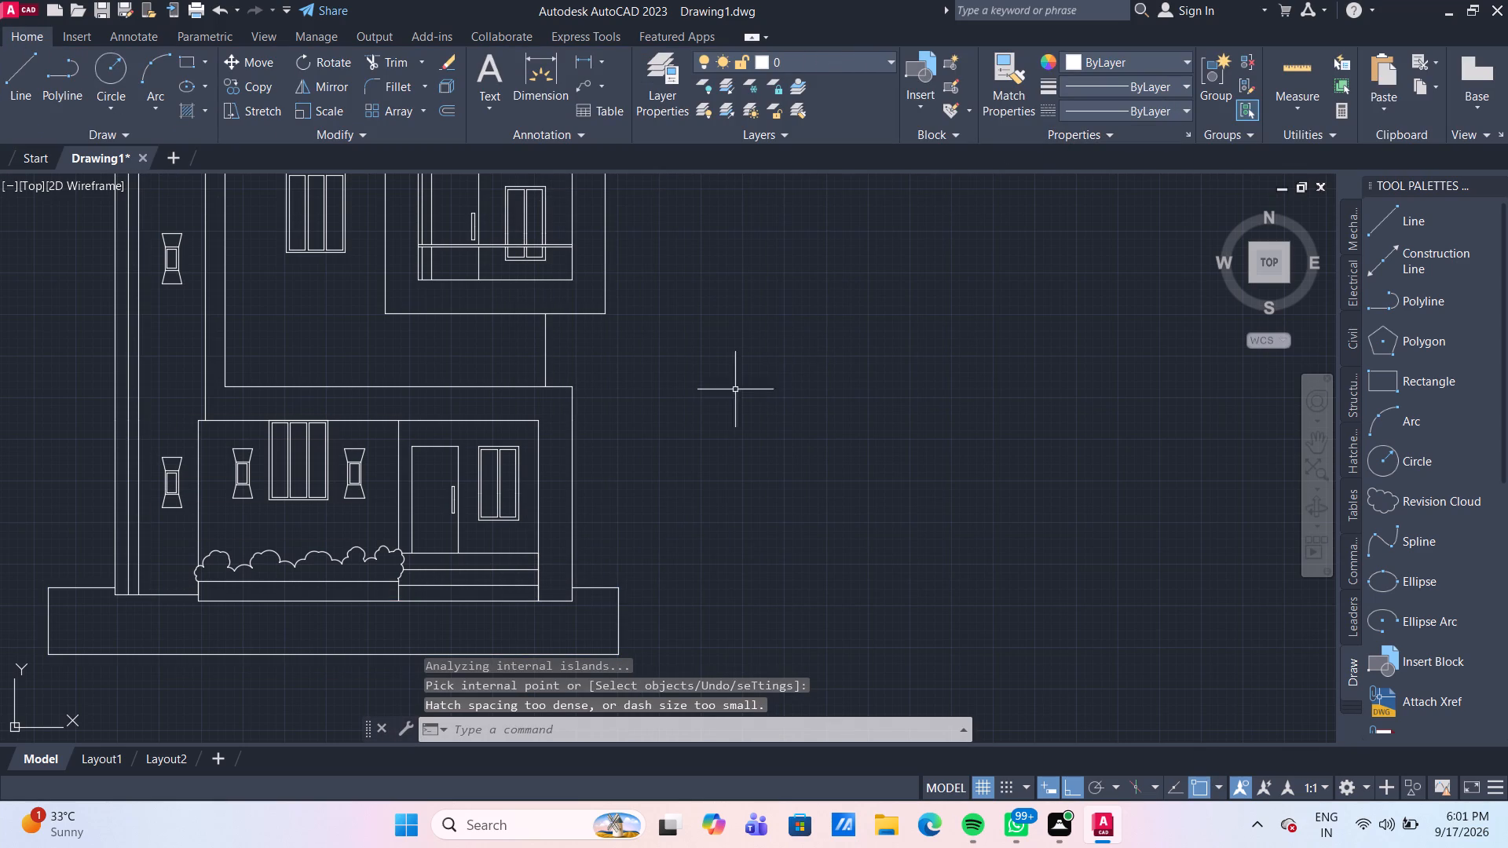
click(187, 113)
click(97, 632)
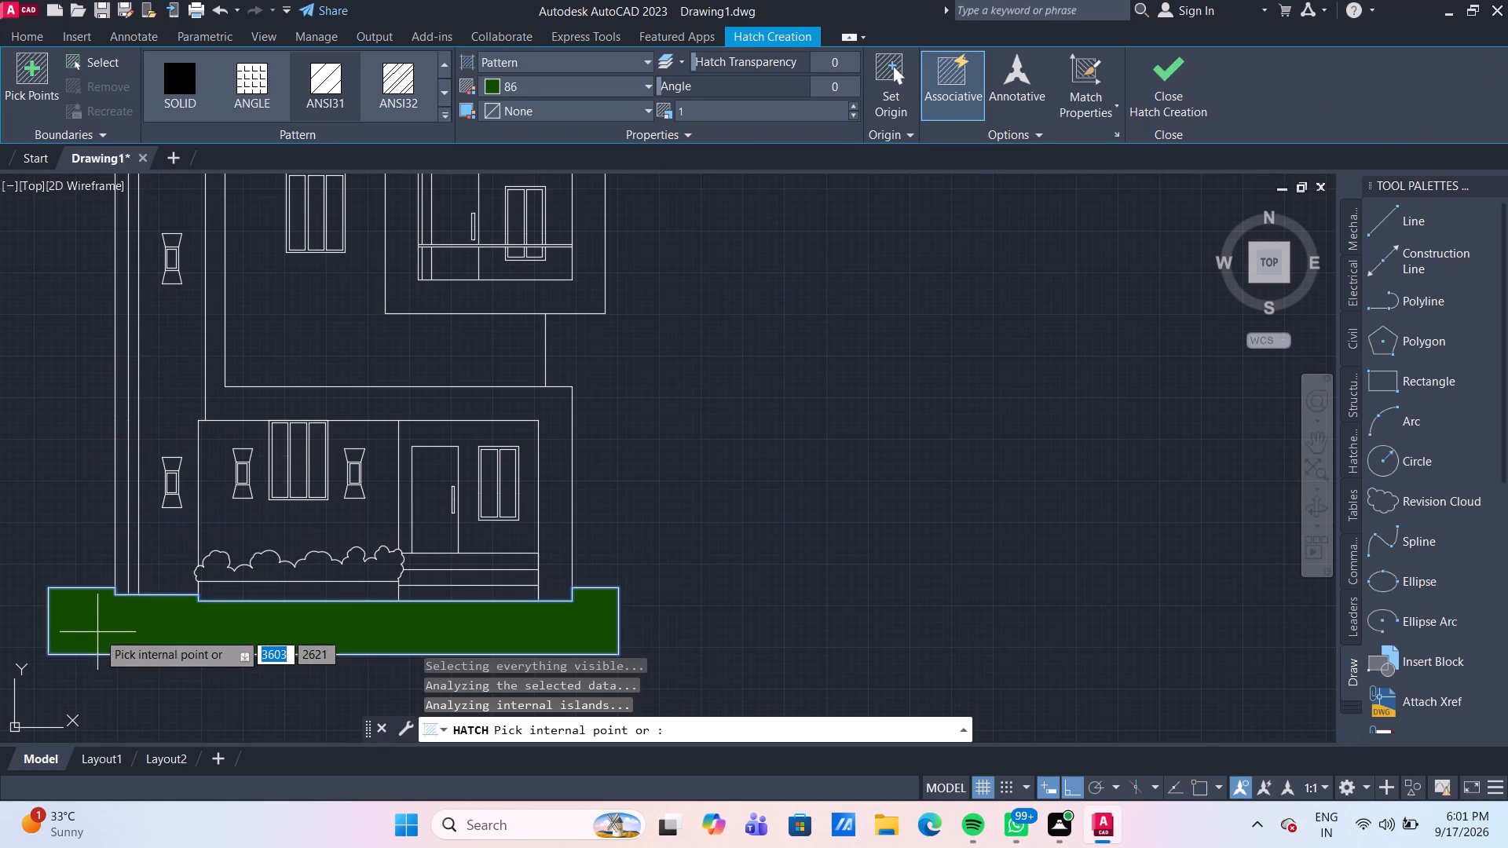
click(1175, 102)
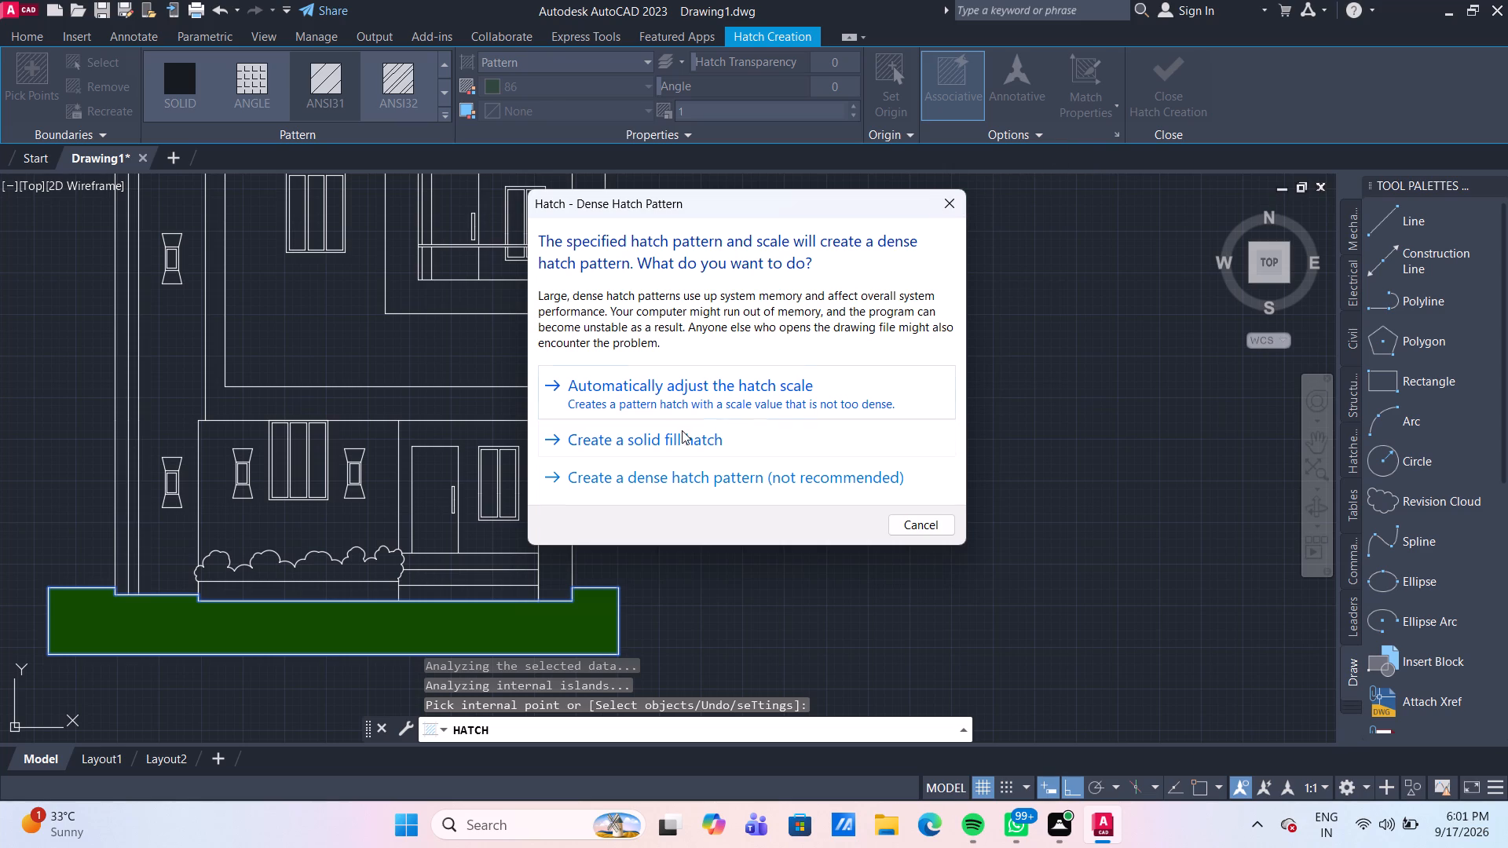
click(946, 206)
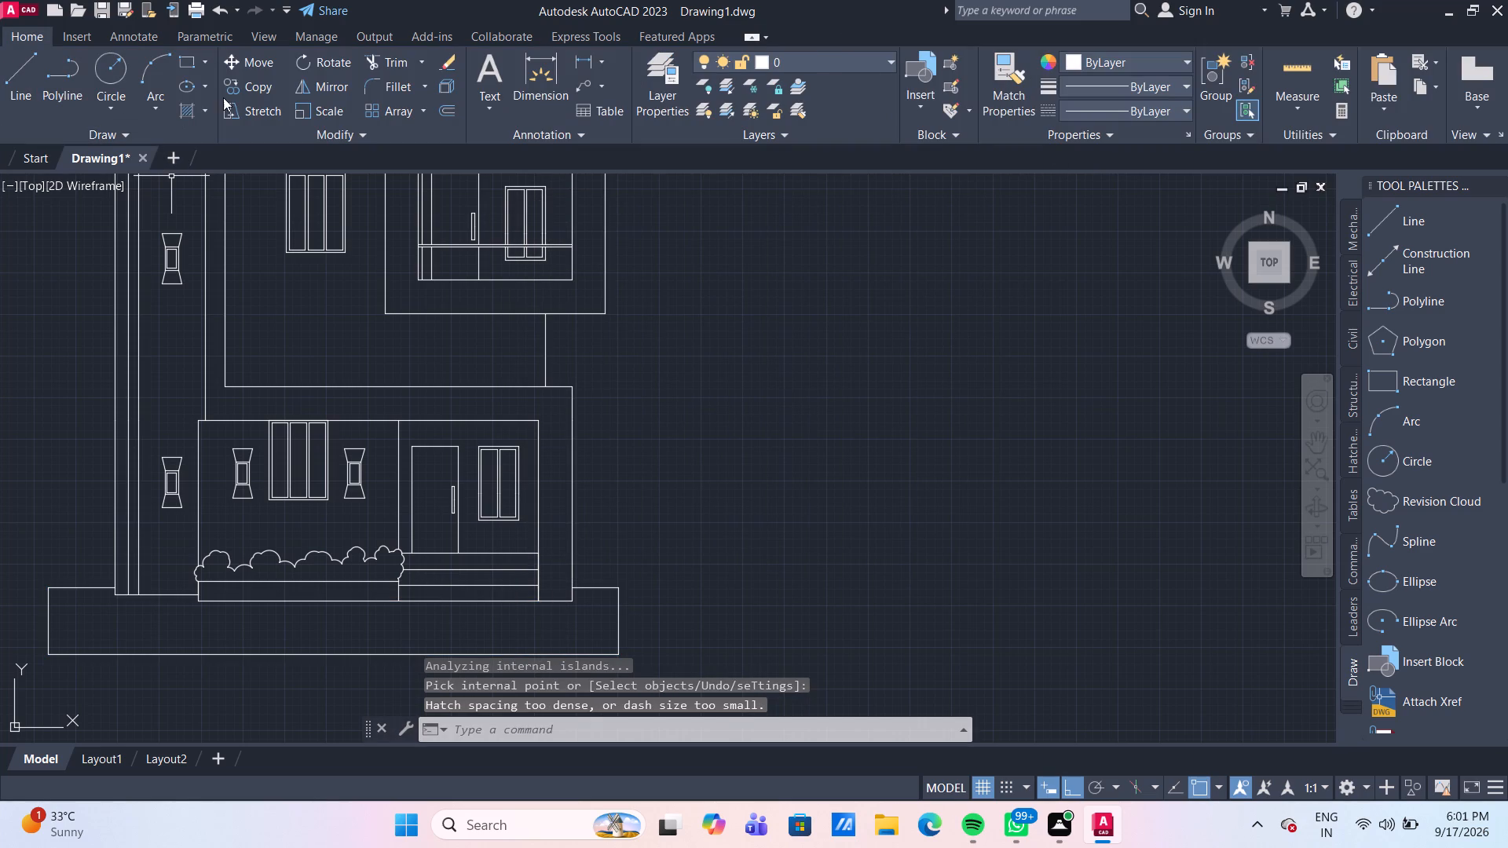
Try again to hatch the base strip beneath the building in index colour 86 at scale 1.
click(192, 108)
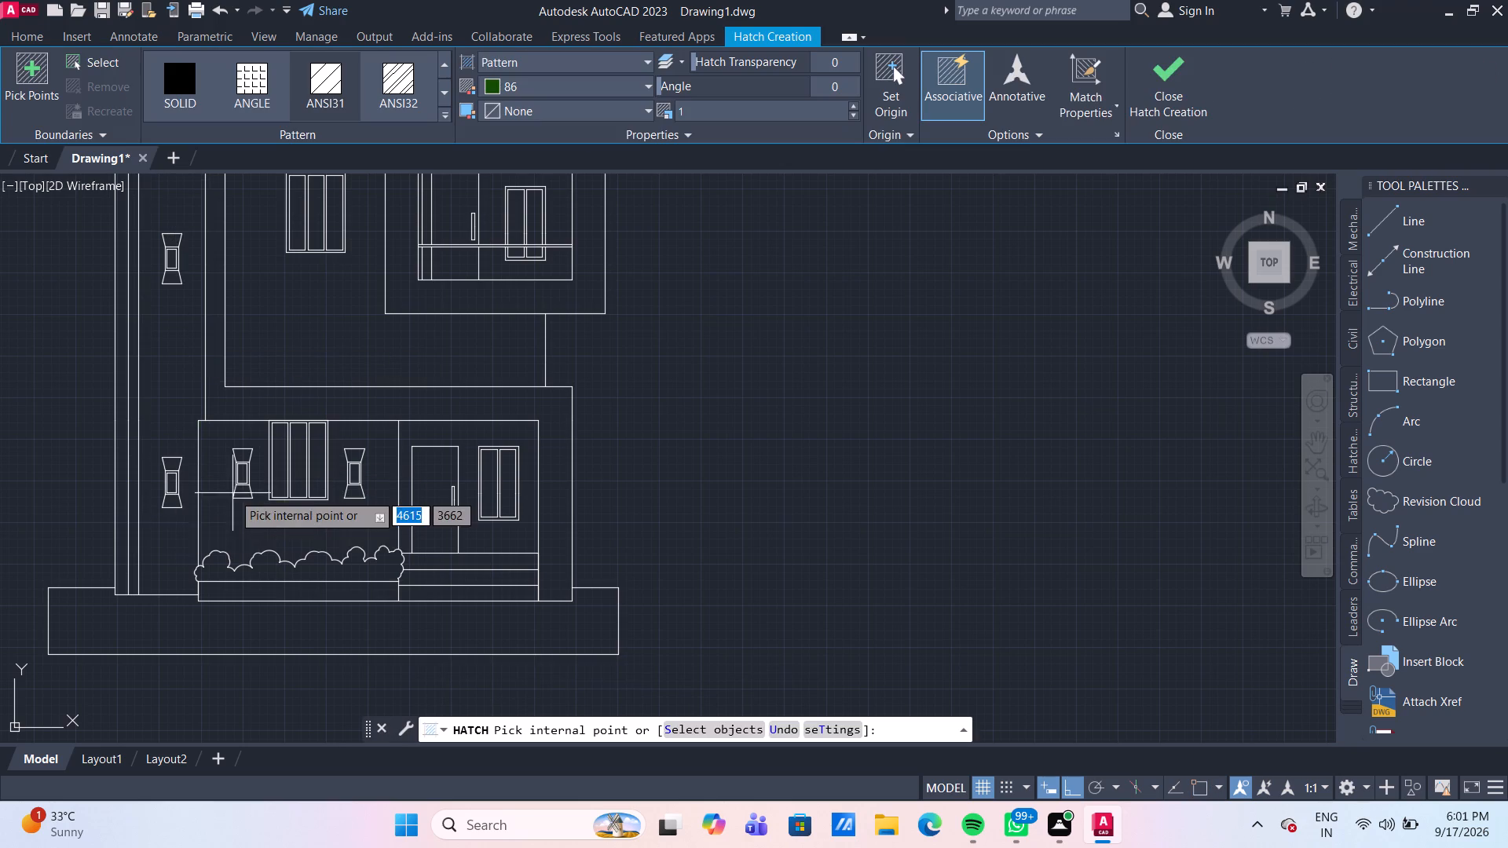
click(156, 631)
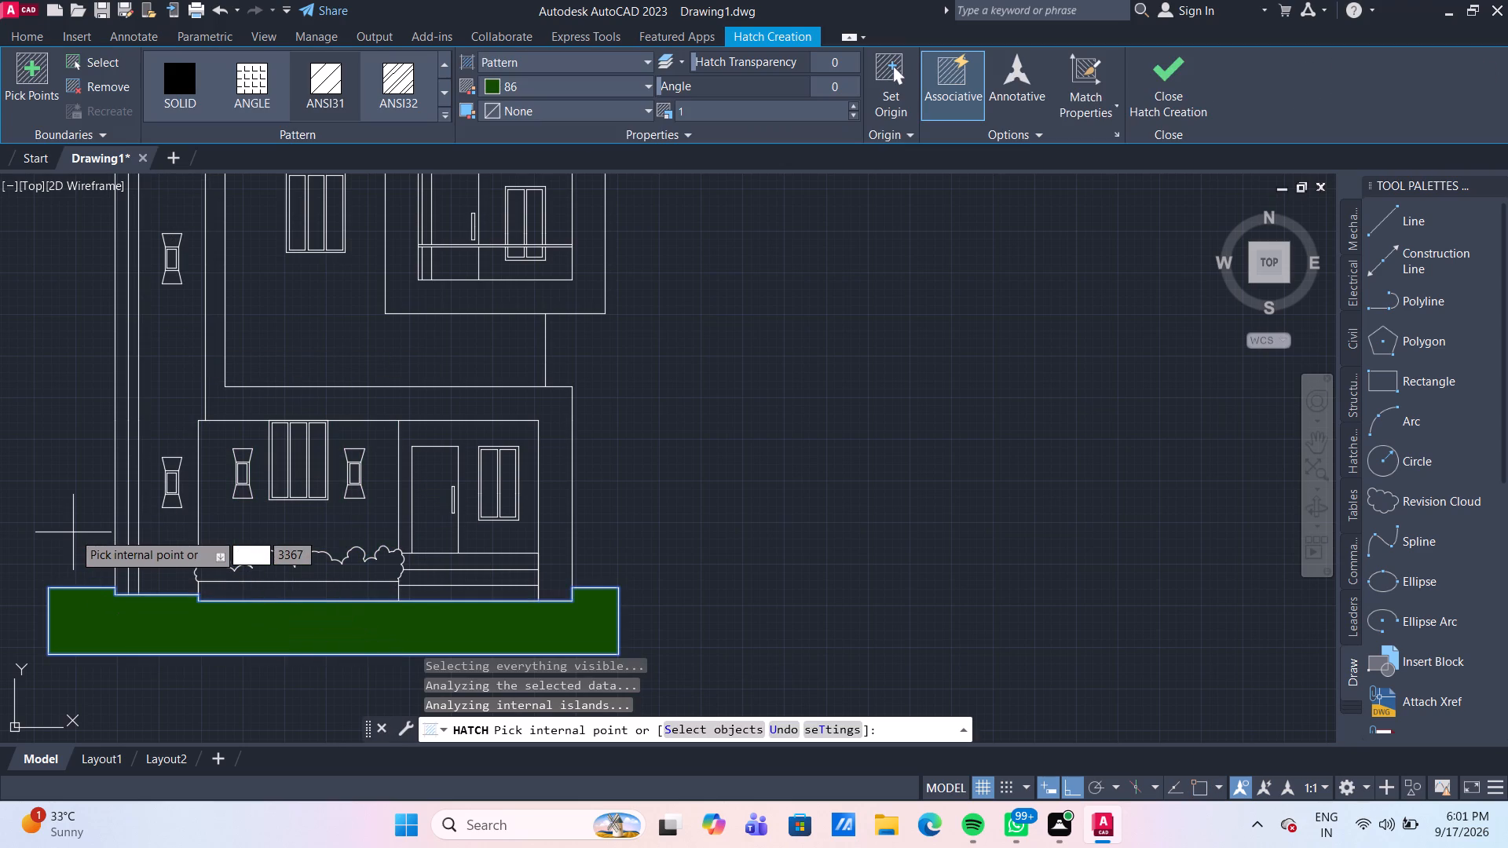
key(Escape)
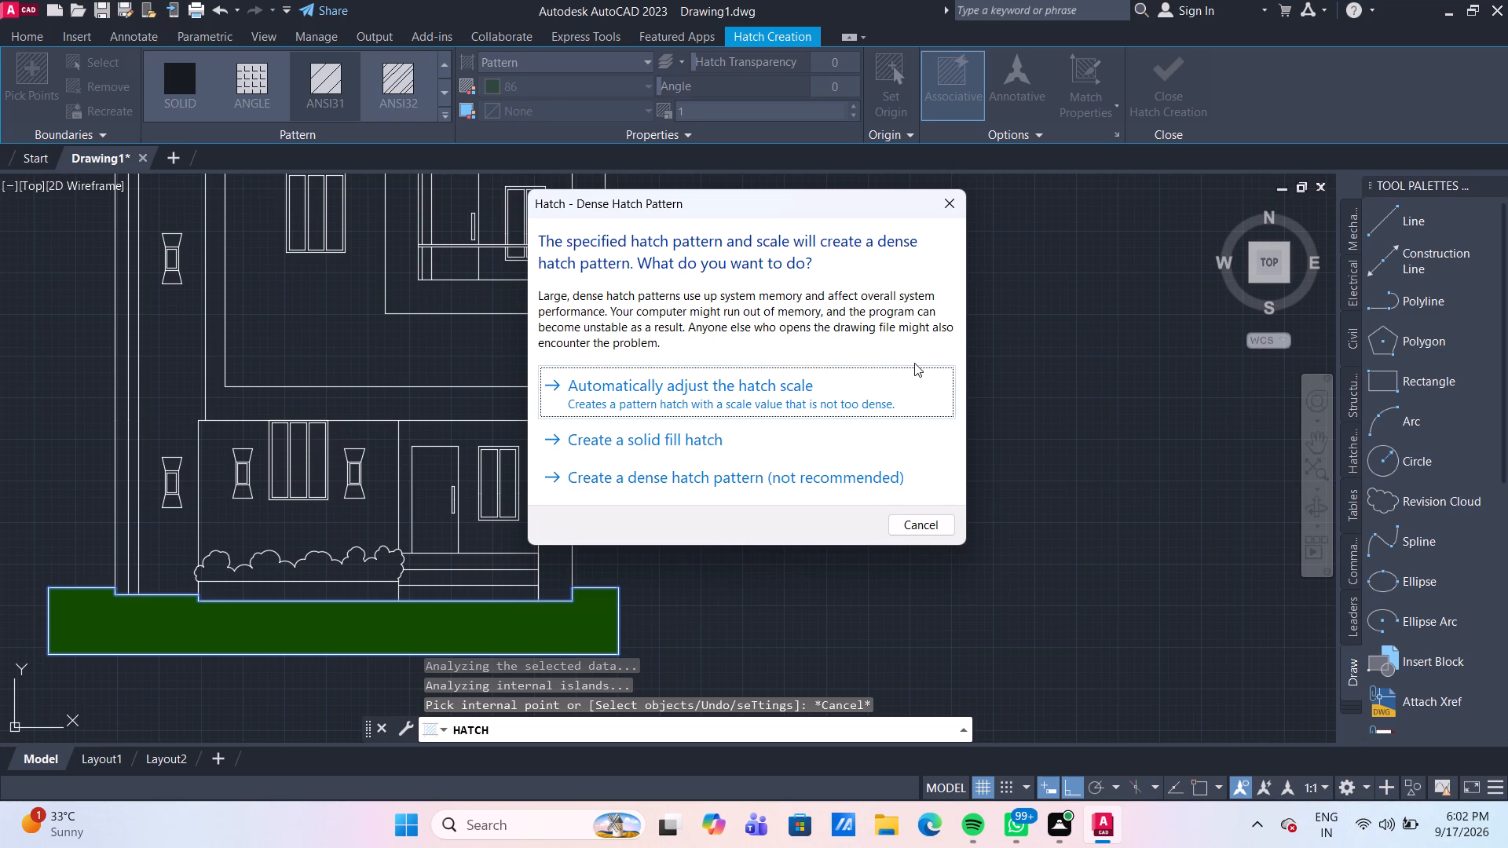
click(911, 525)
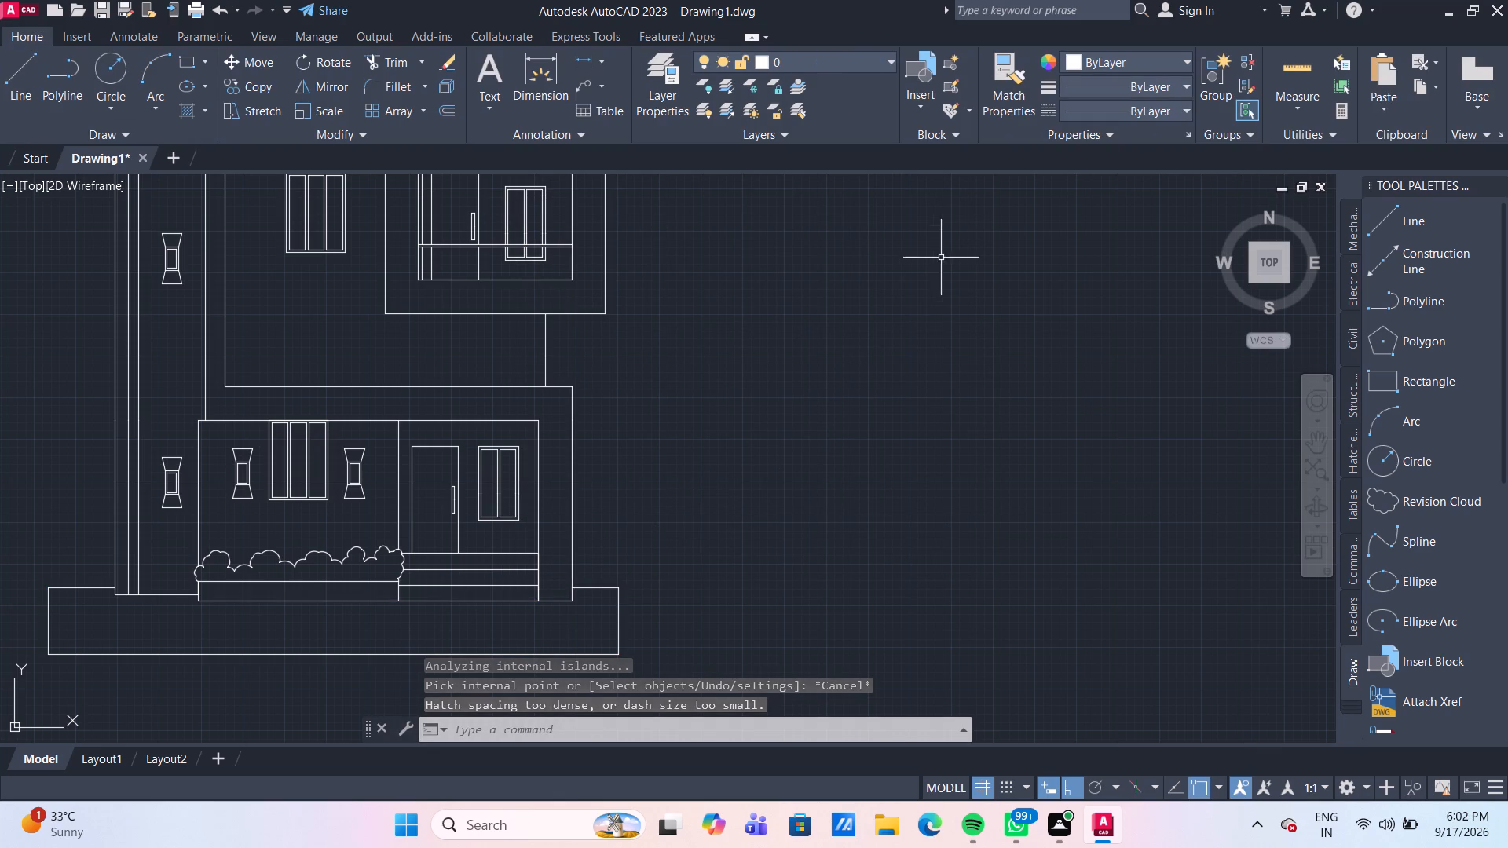
Hatch the wall area around the upper-floor window with ANSI31 at angle 45 and scale 10, coloured ByLayer.
scroll(729, 347, down, 2)
middle_drag(737, 371, 752, 383)
scroll(711, 348, up, 2)
middle_drag(711, 348, 728, 340)
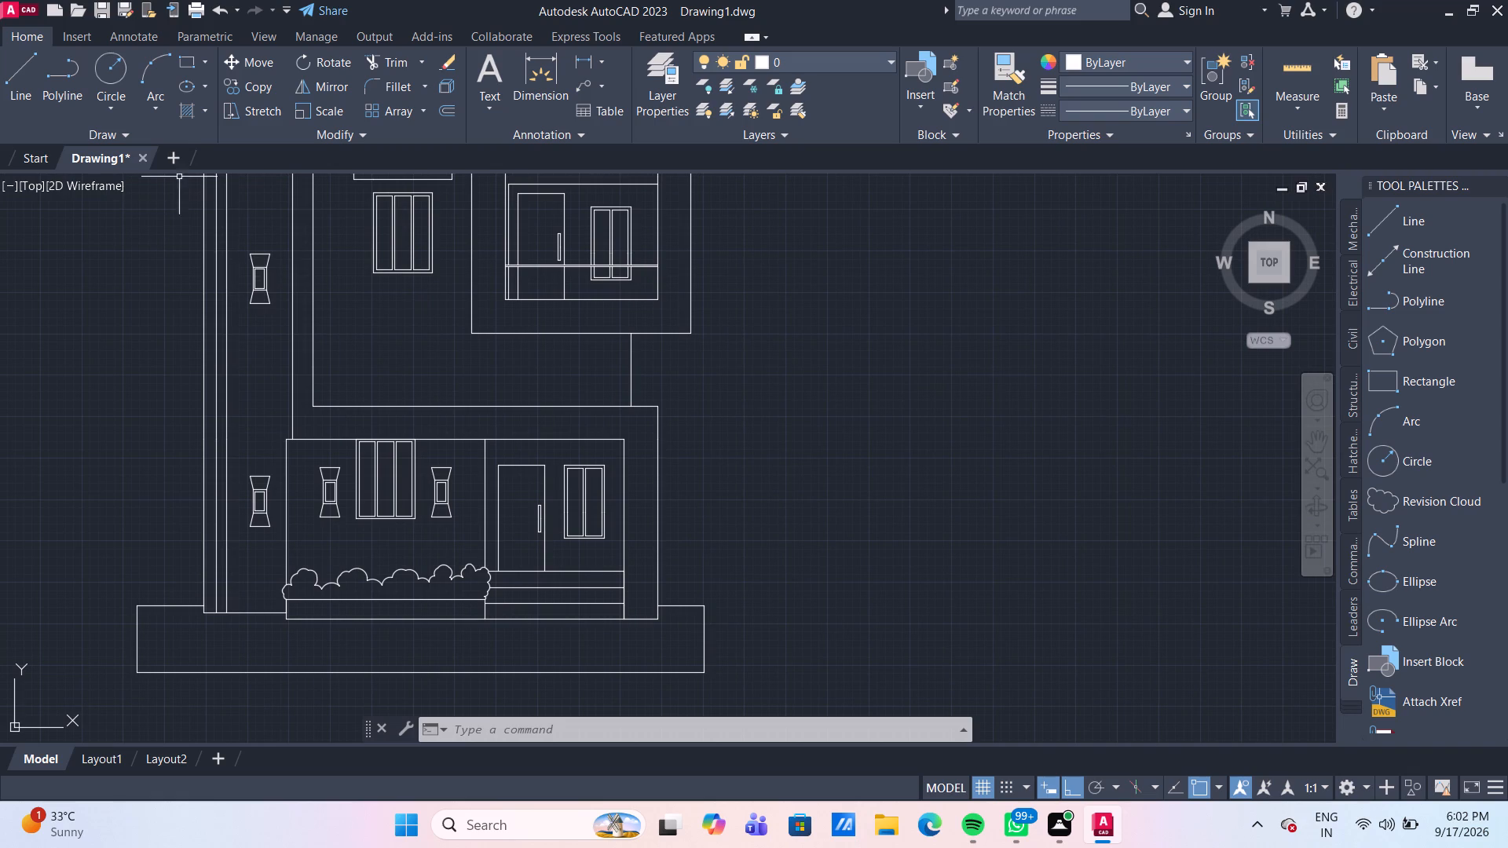
click(184, 114)
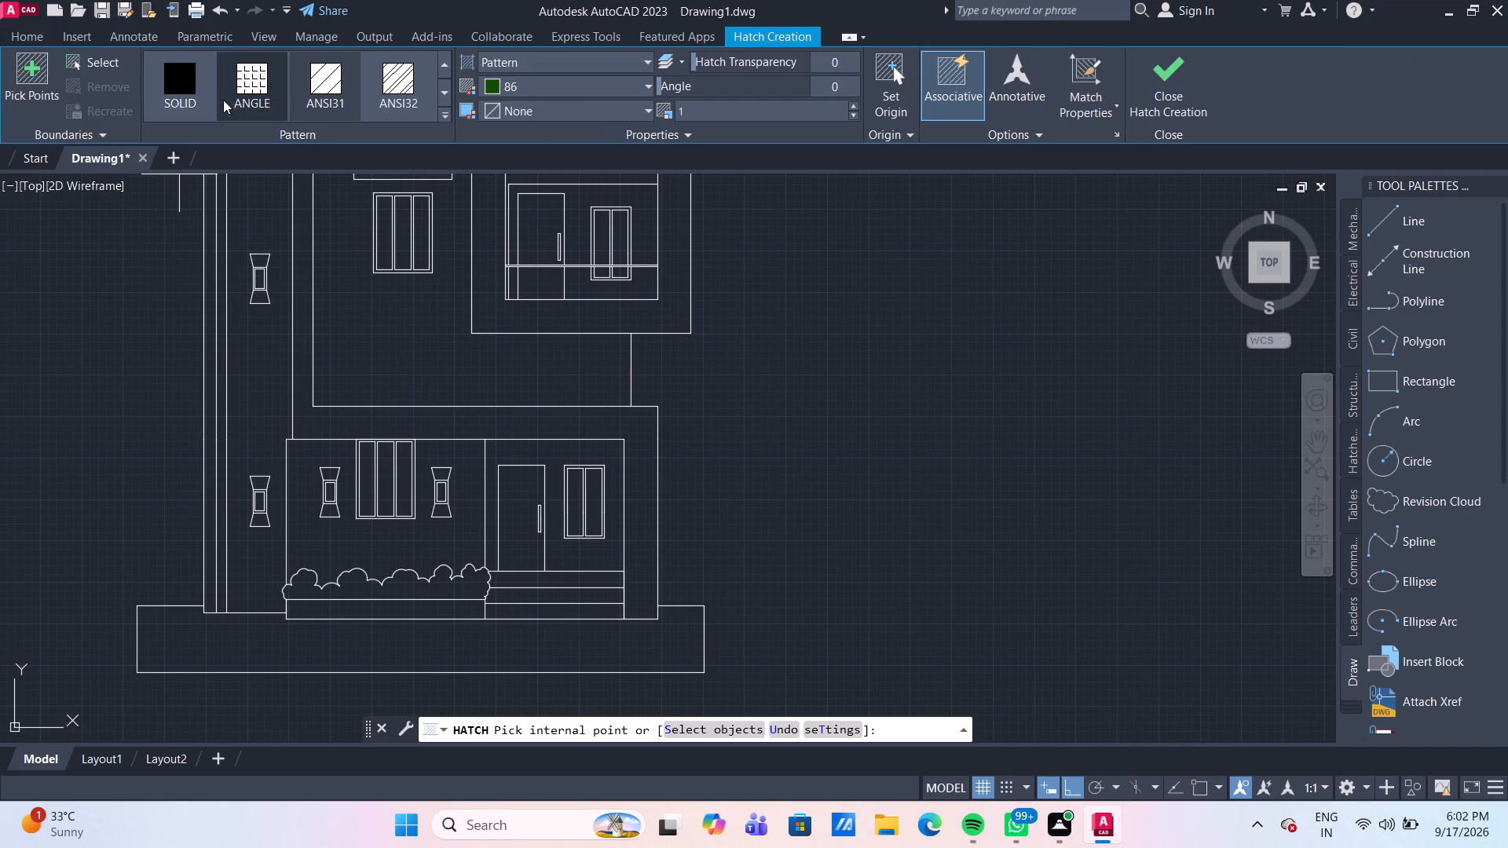
click(320, 86)
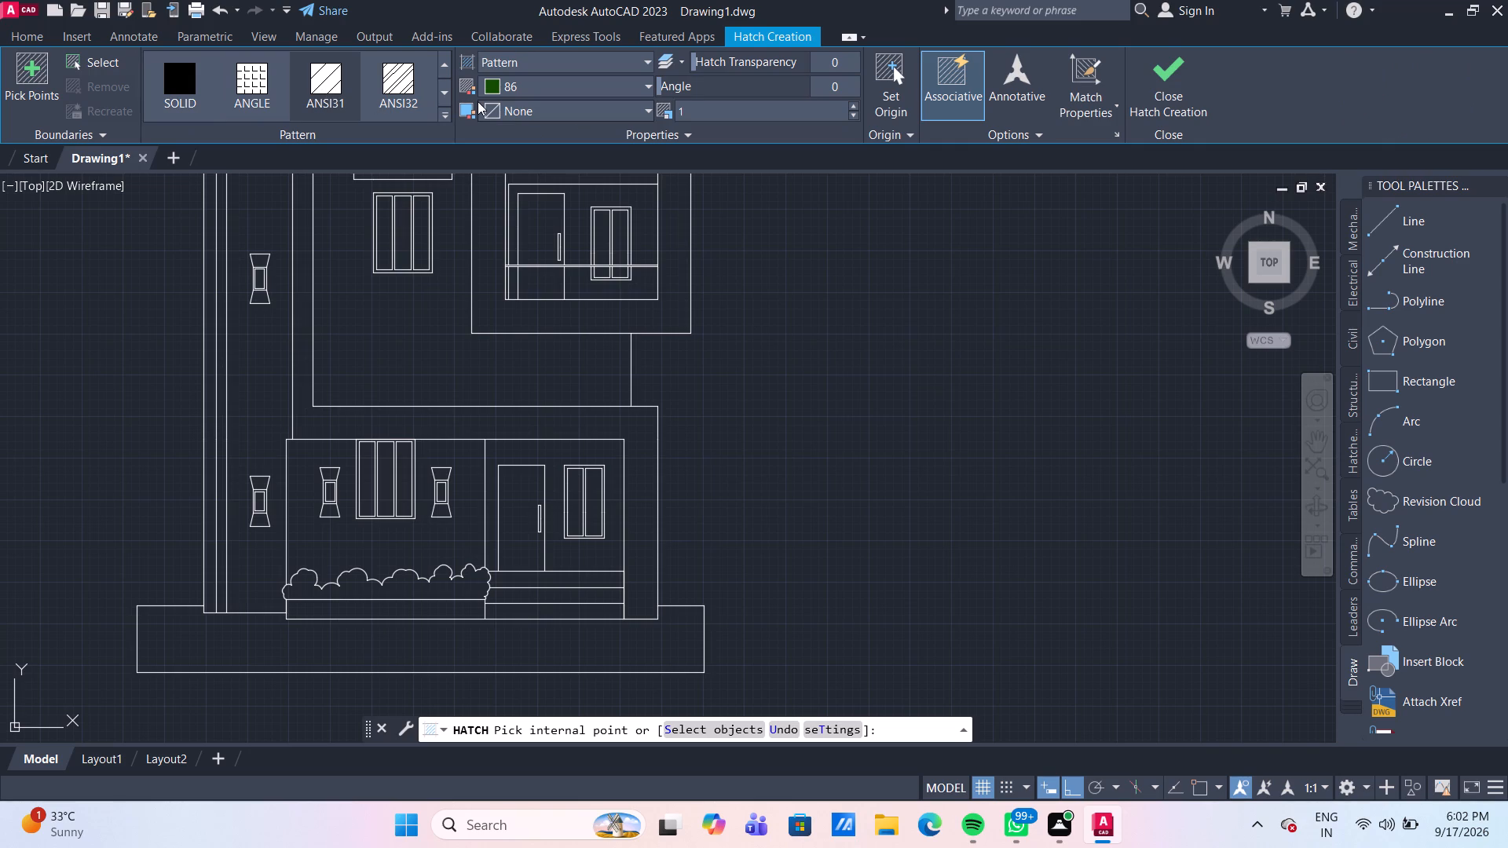
click(317, 93)
click(842, 82)
text(45)
key(Return)
click(802, 107)
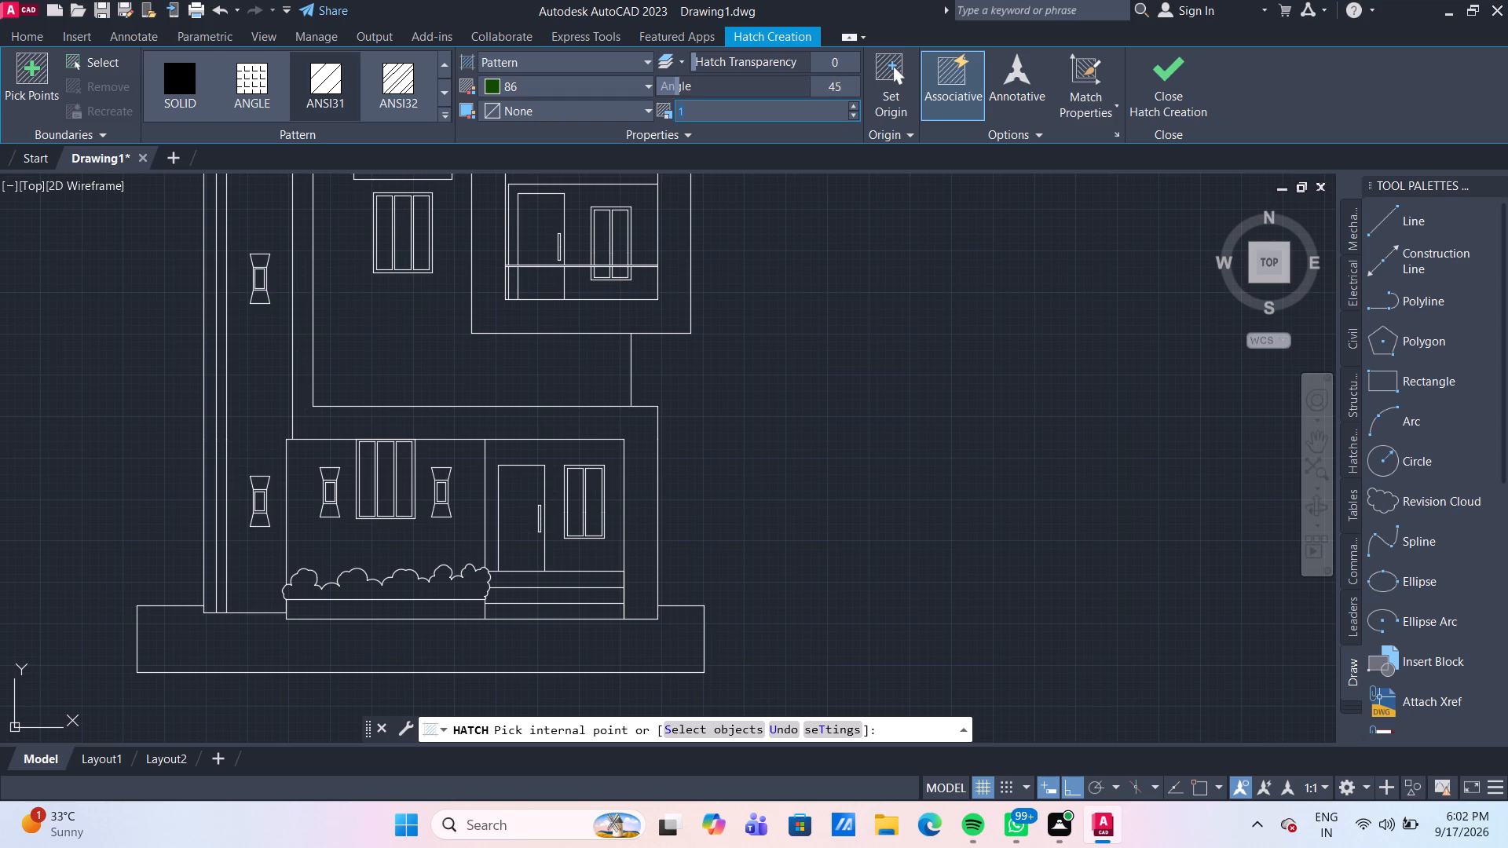
text(10)
key(Return)
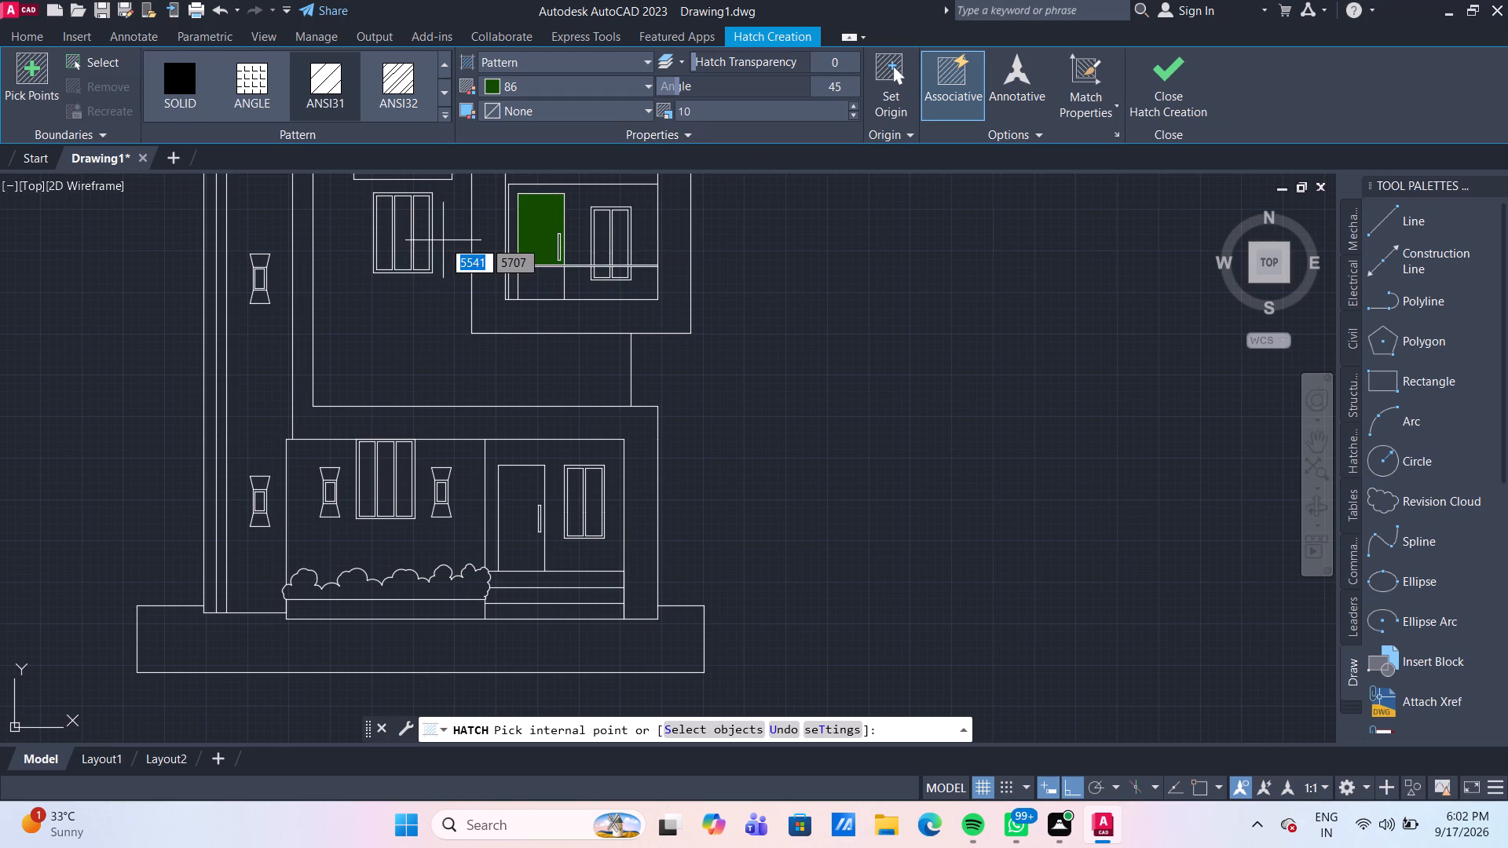
middle_drag(445, 243, 410, 316)
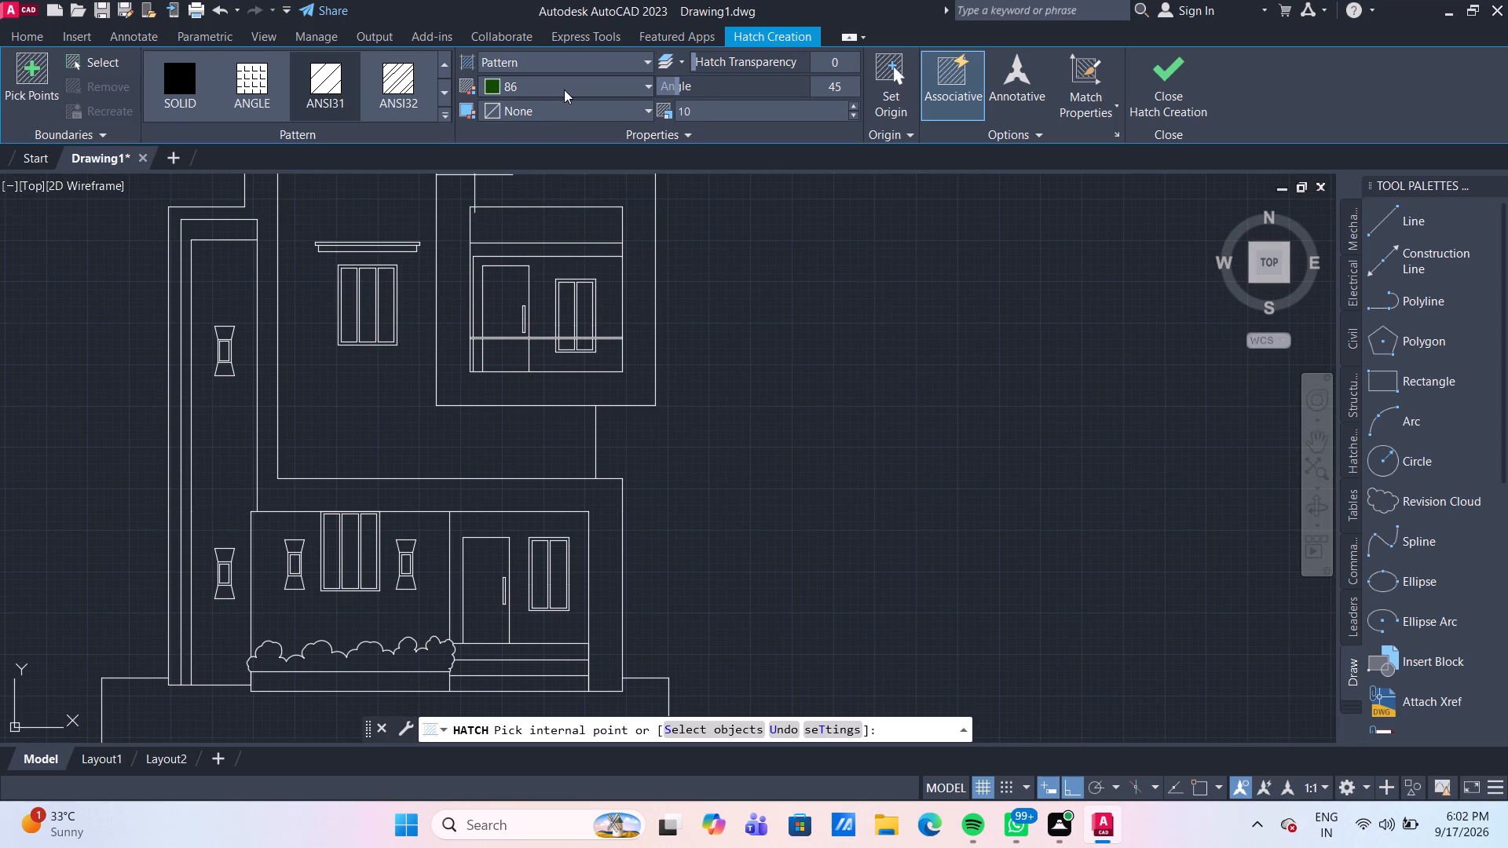
click(564, 90)
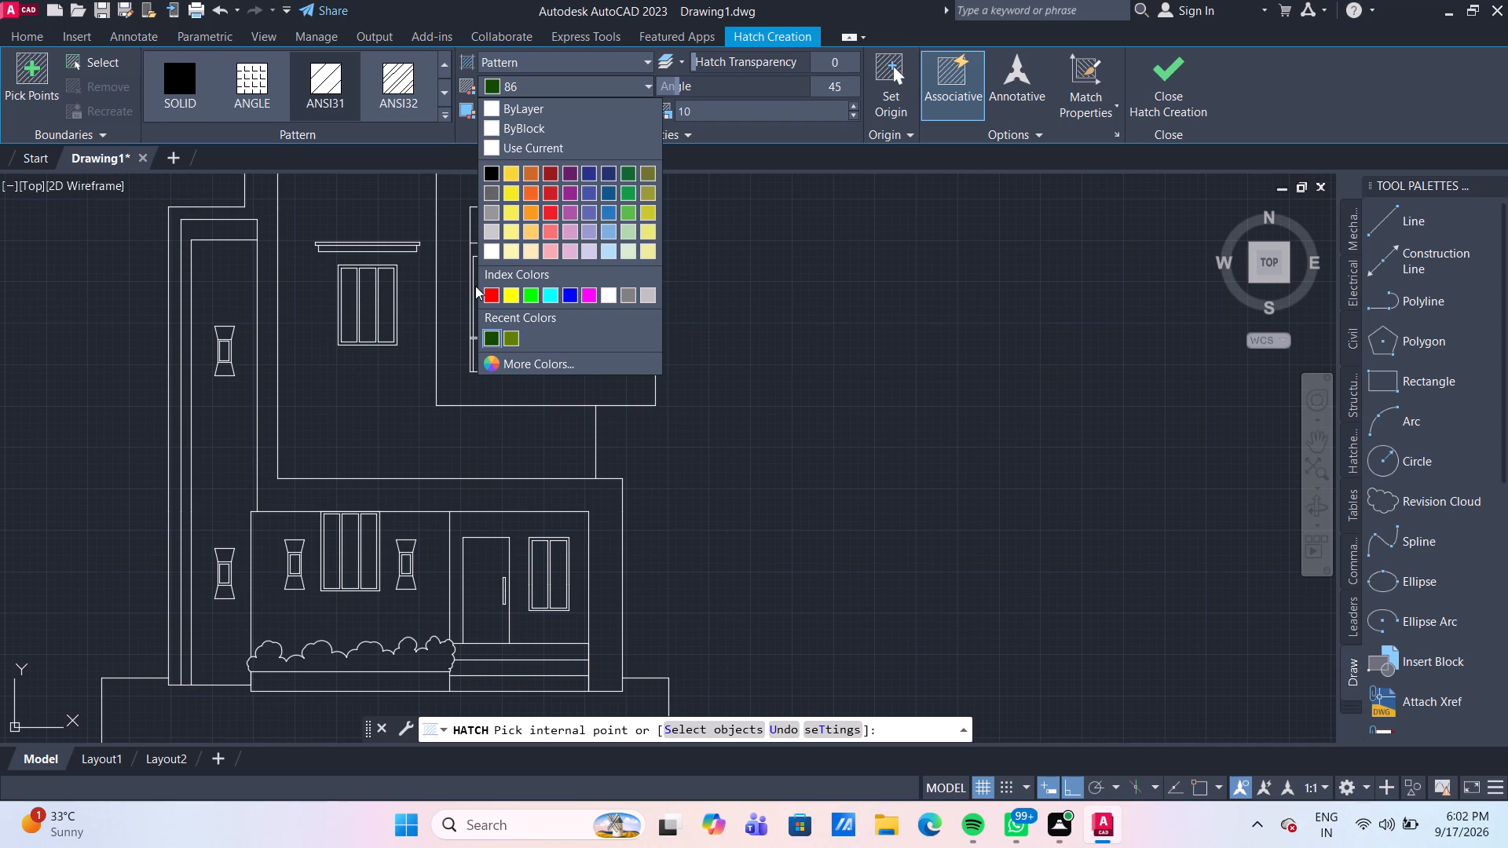
click(536, 115)
click(398, 203)
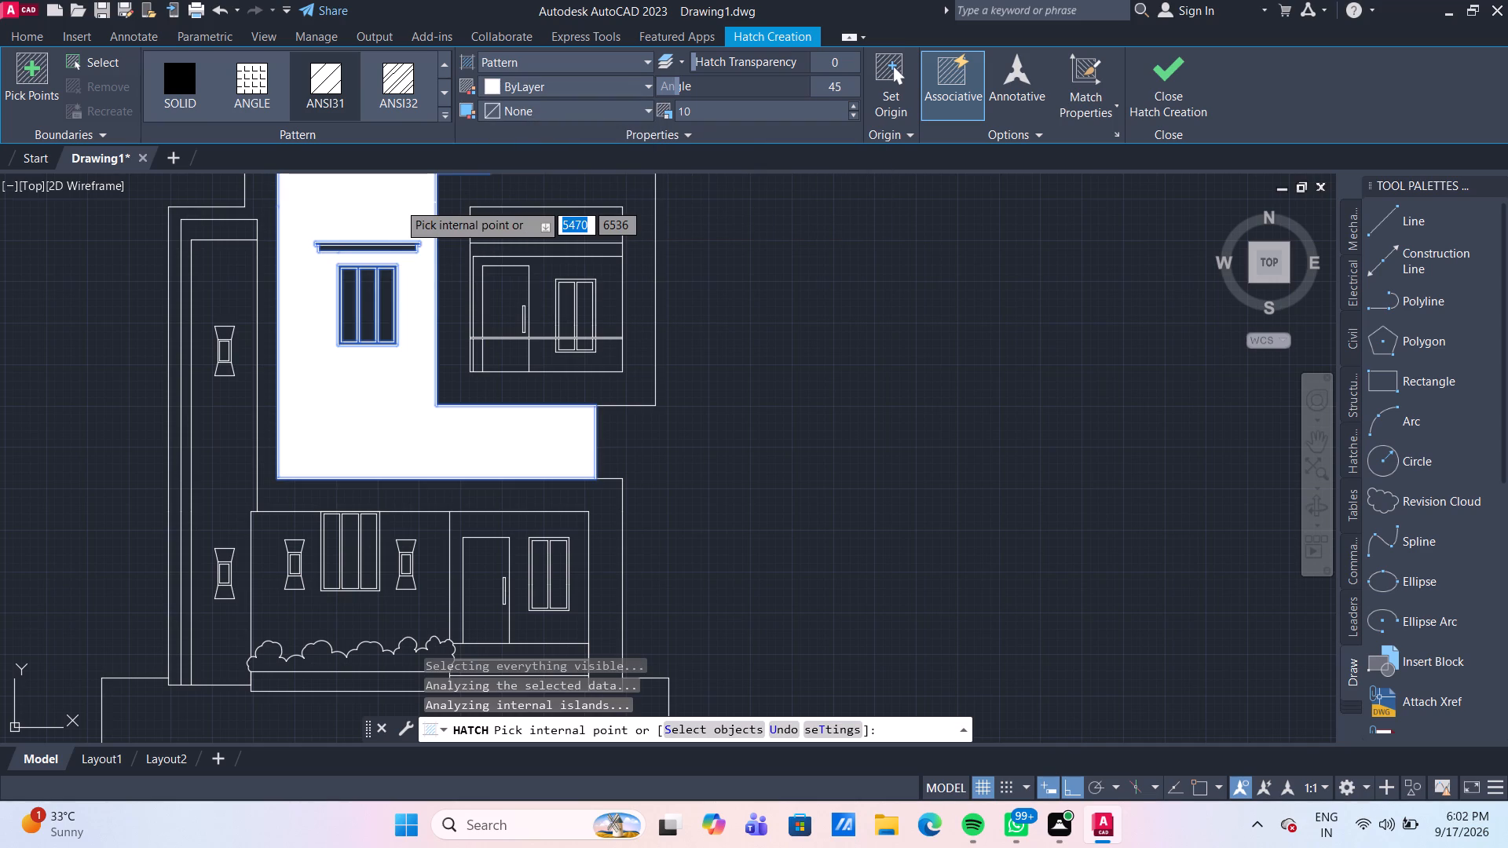
Set the wall hatch's scale to 200 and, after trying 90, set its angle to 135.
click(713, 104)
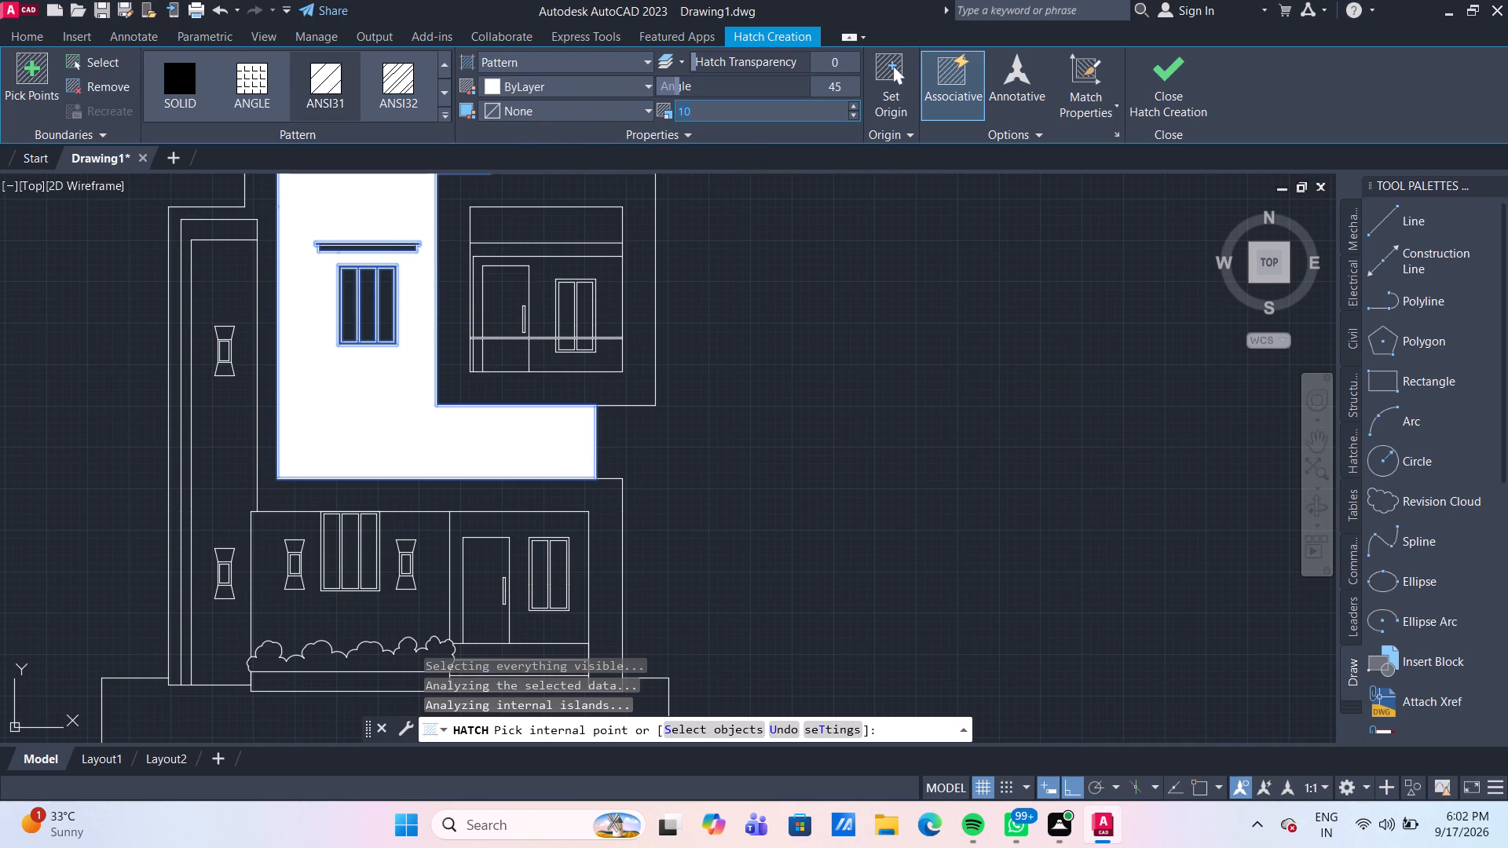
text(200)
key(Return)
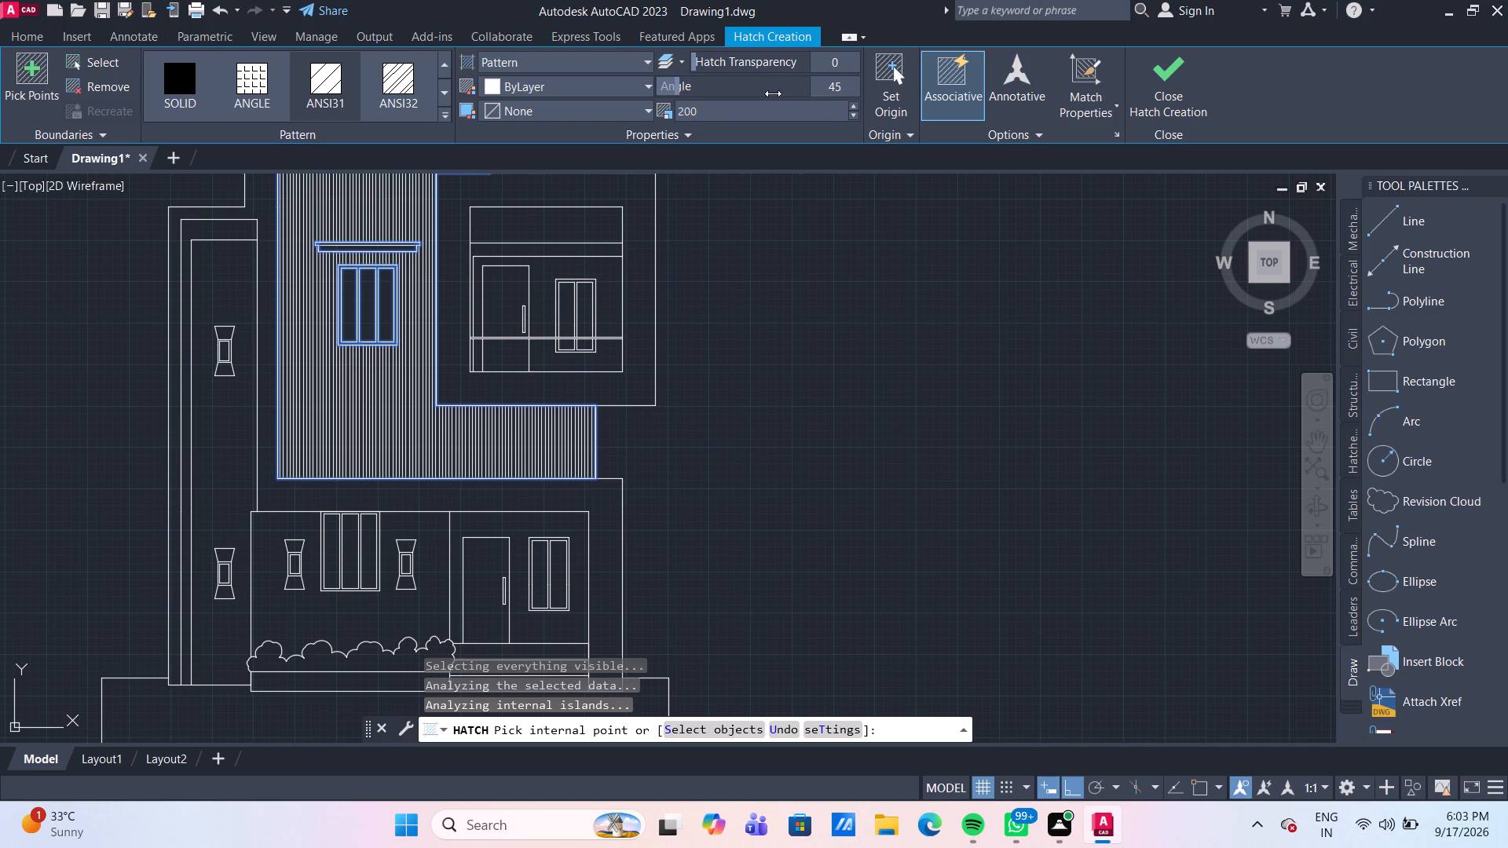
click(838, 90)
text(90)
key(Return)
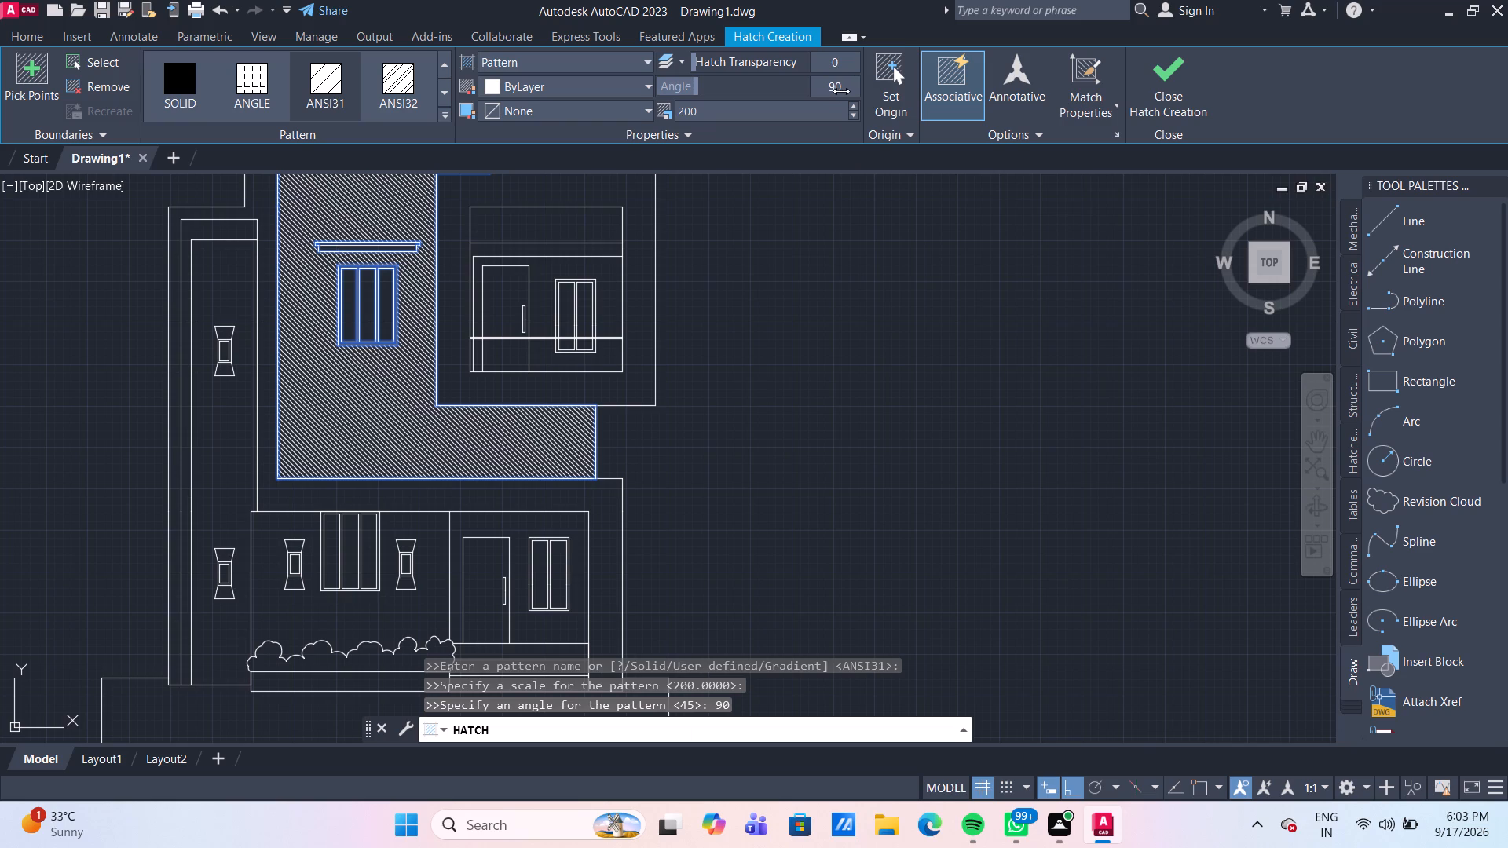
click(841, 91)
text(13)
key(5)
key(Return)
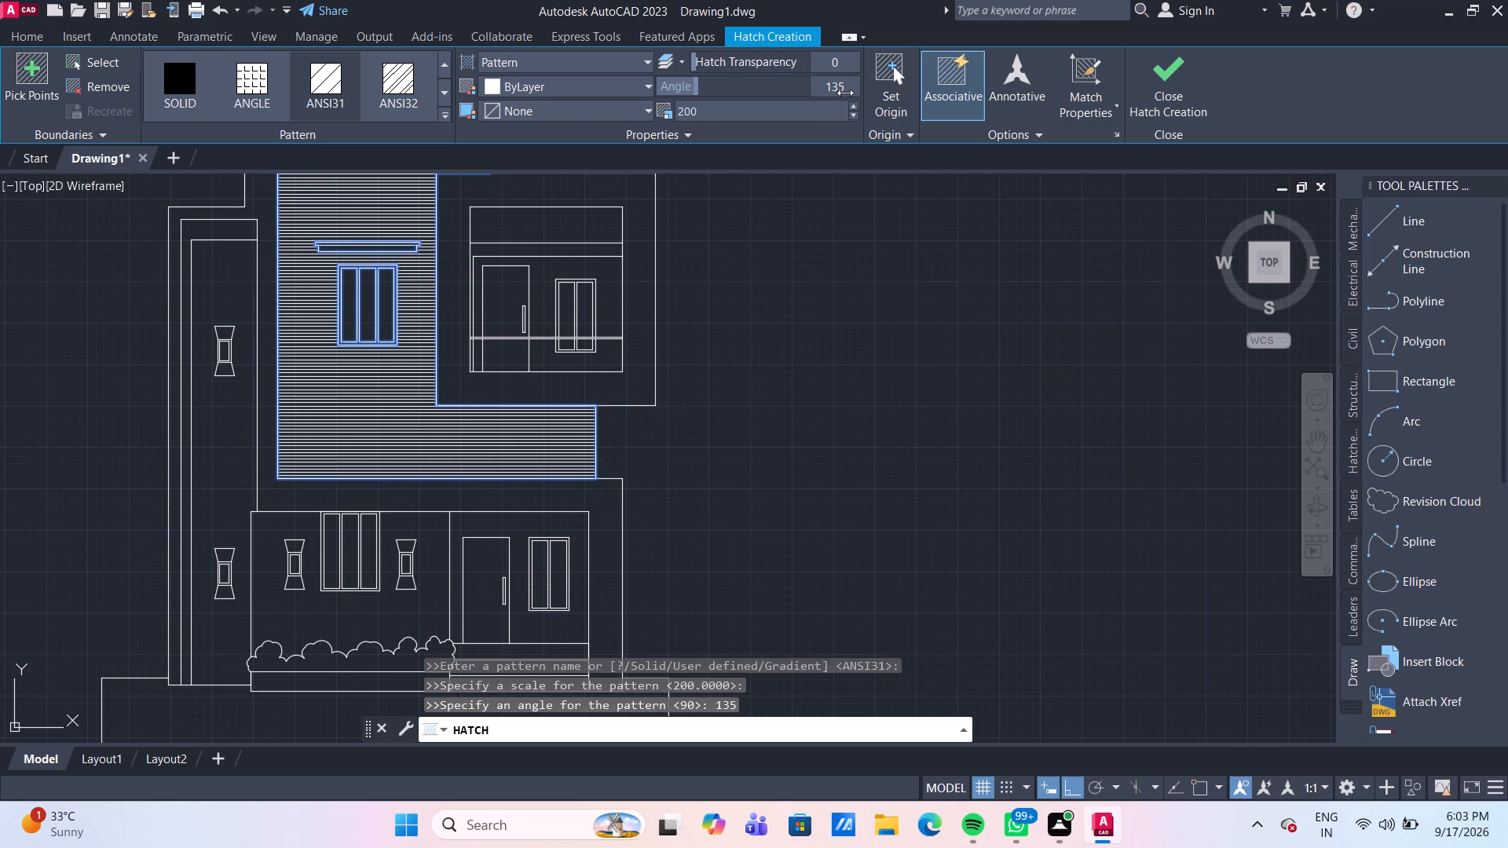
Try scales 2000 and 1500 for the wall hatch, settle on 1250 and finish the hatch.
click(800, 109)
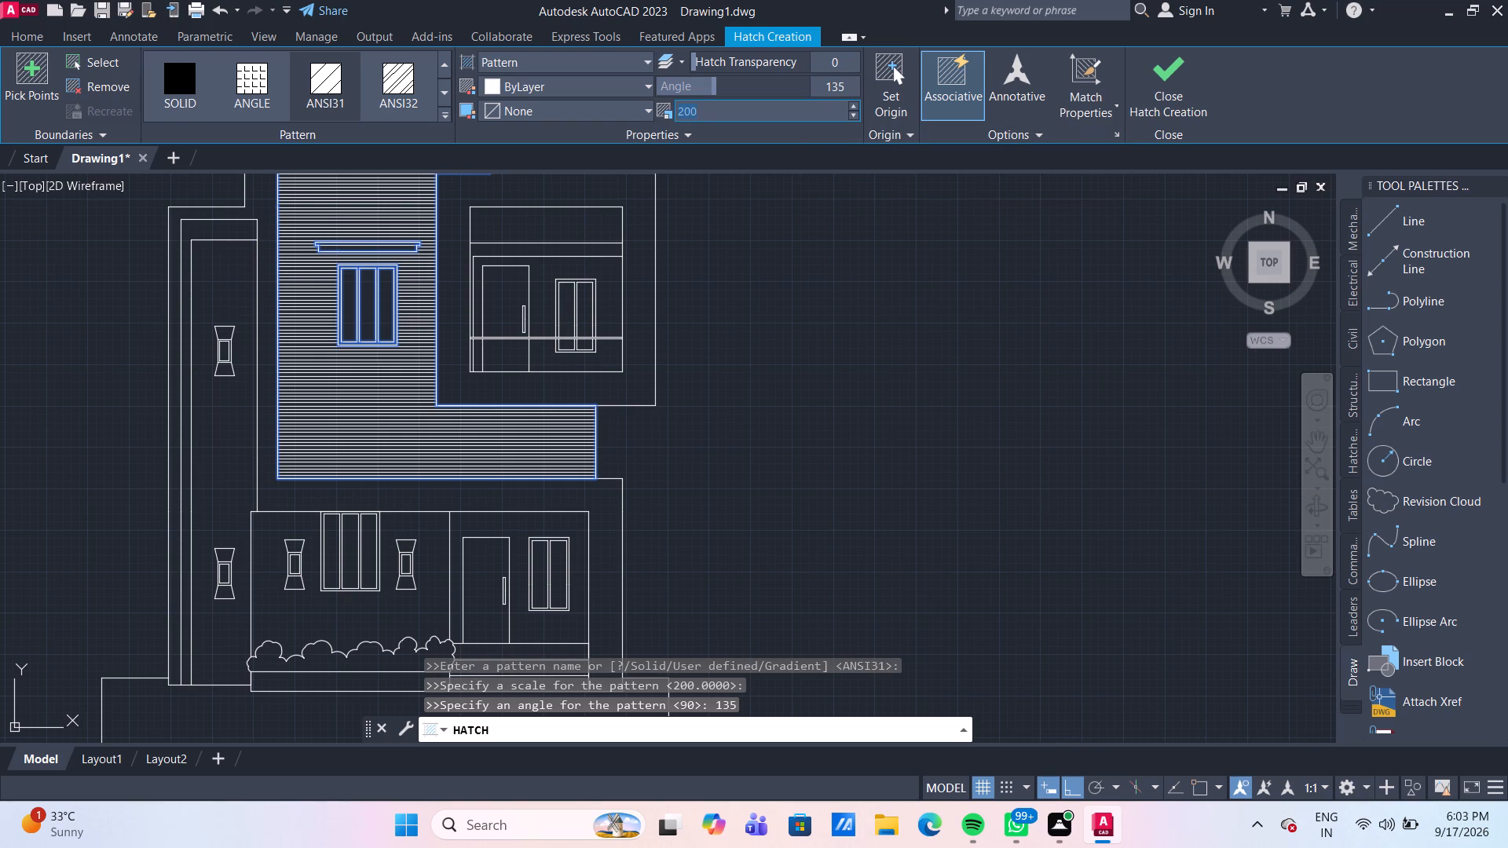
text(2000)
key(Return)
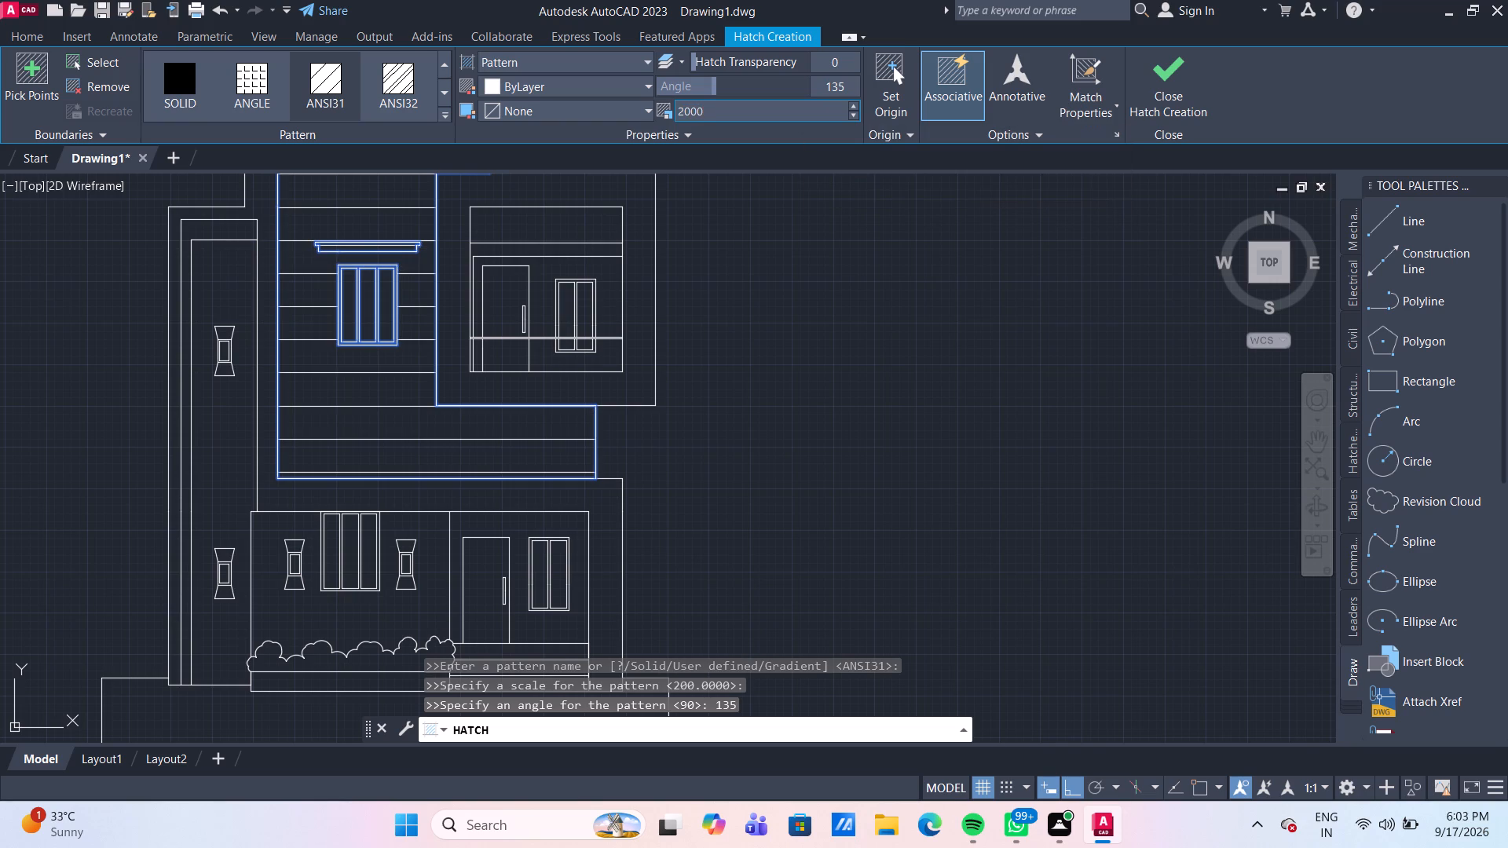
click(772, 113)
text(1500)
key(Return)
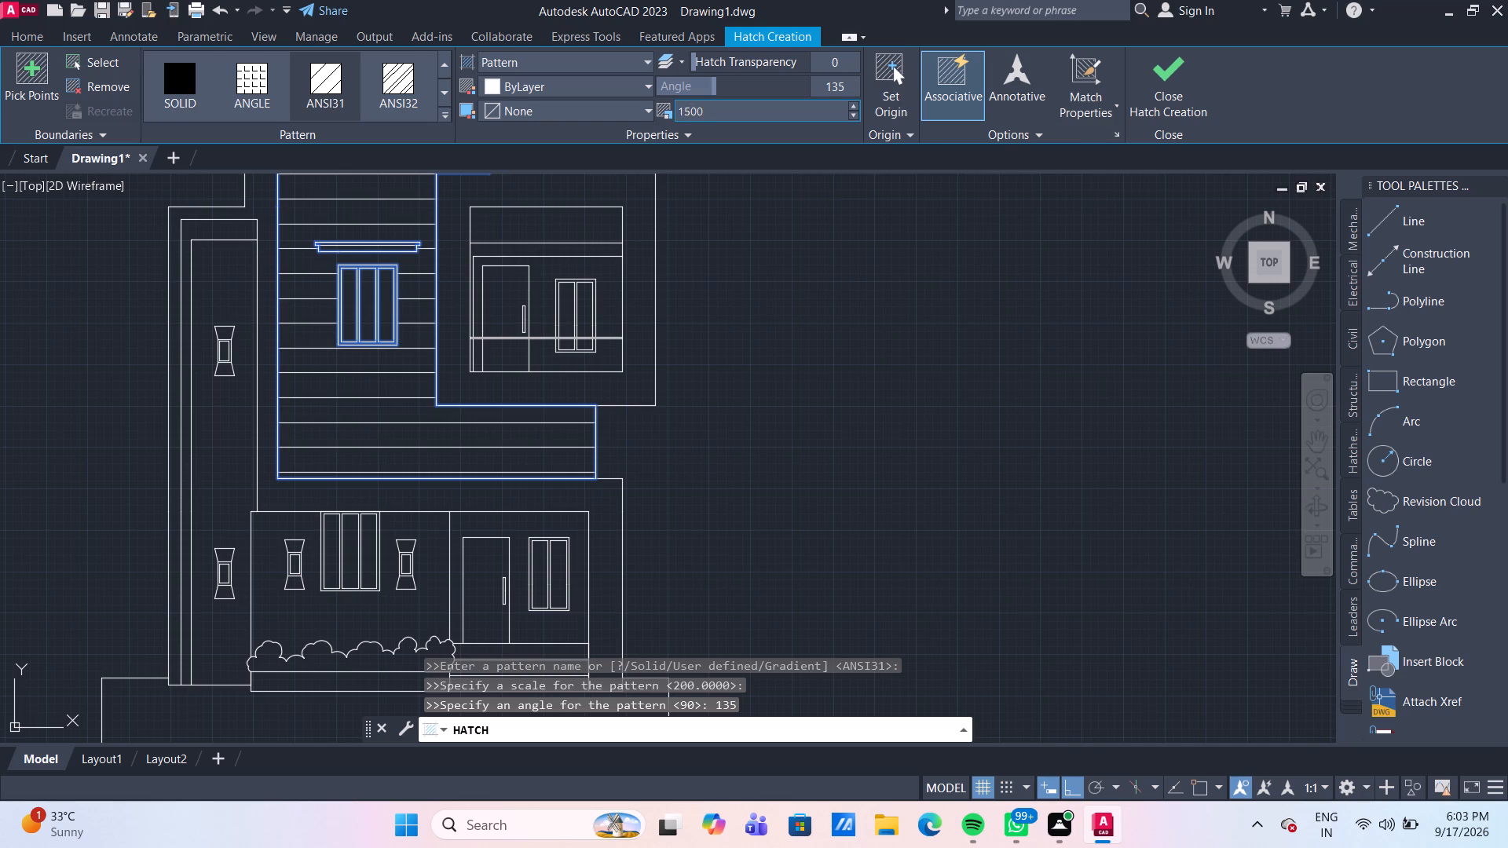
click(772, 113)
text(1250)
key(Return)
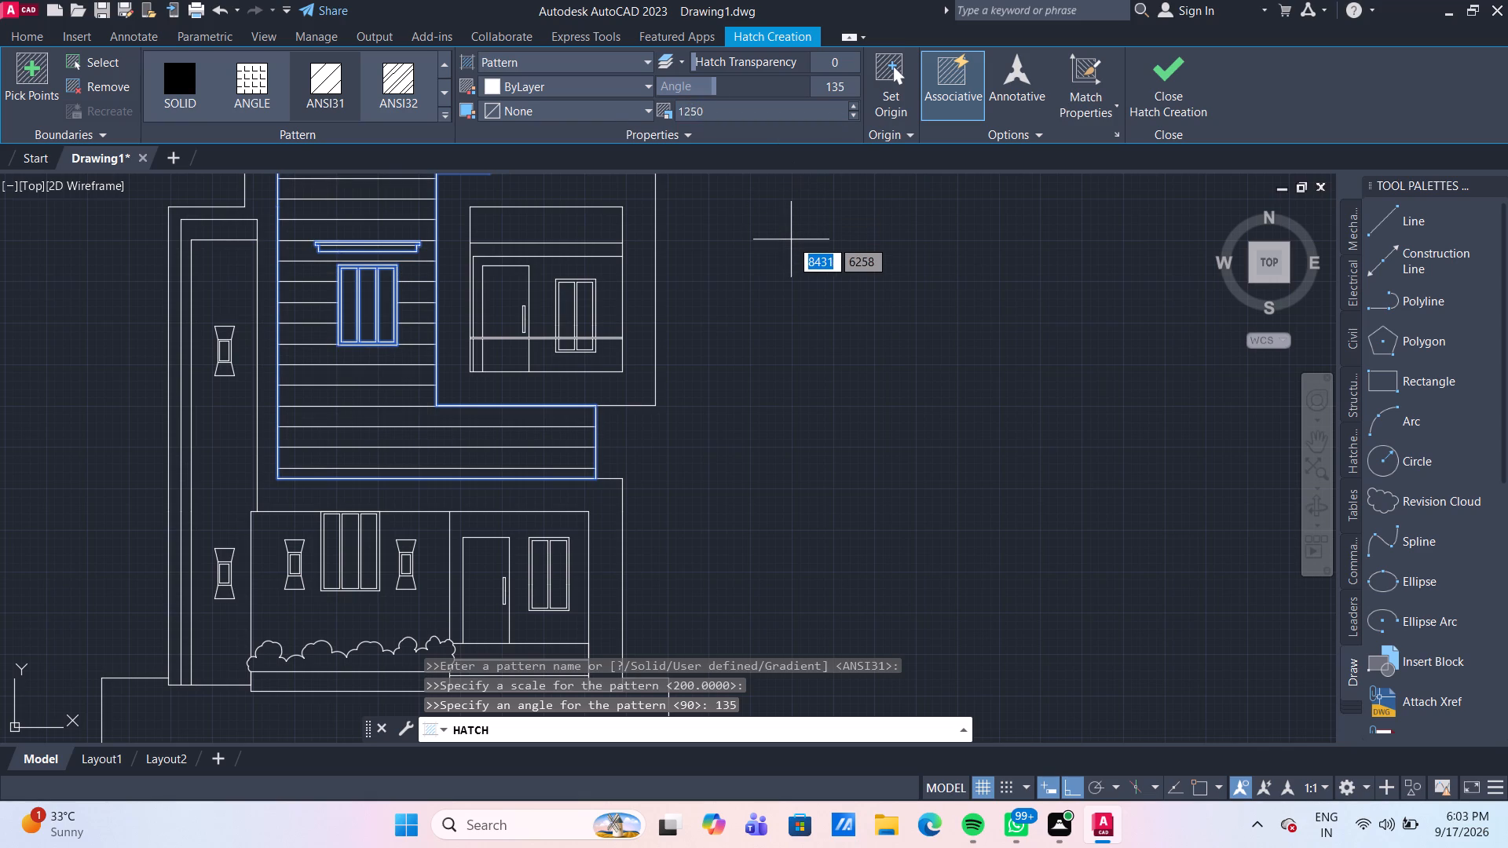
middle_drag(791, 239, 783, 356)
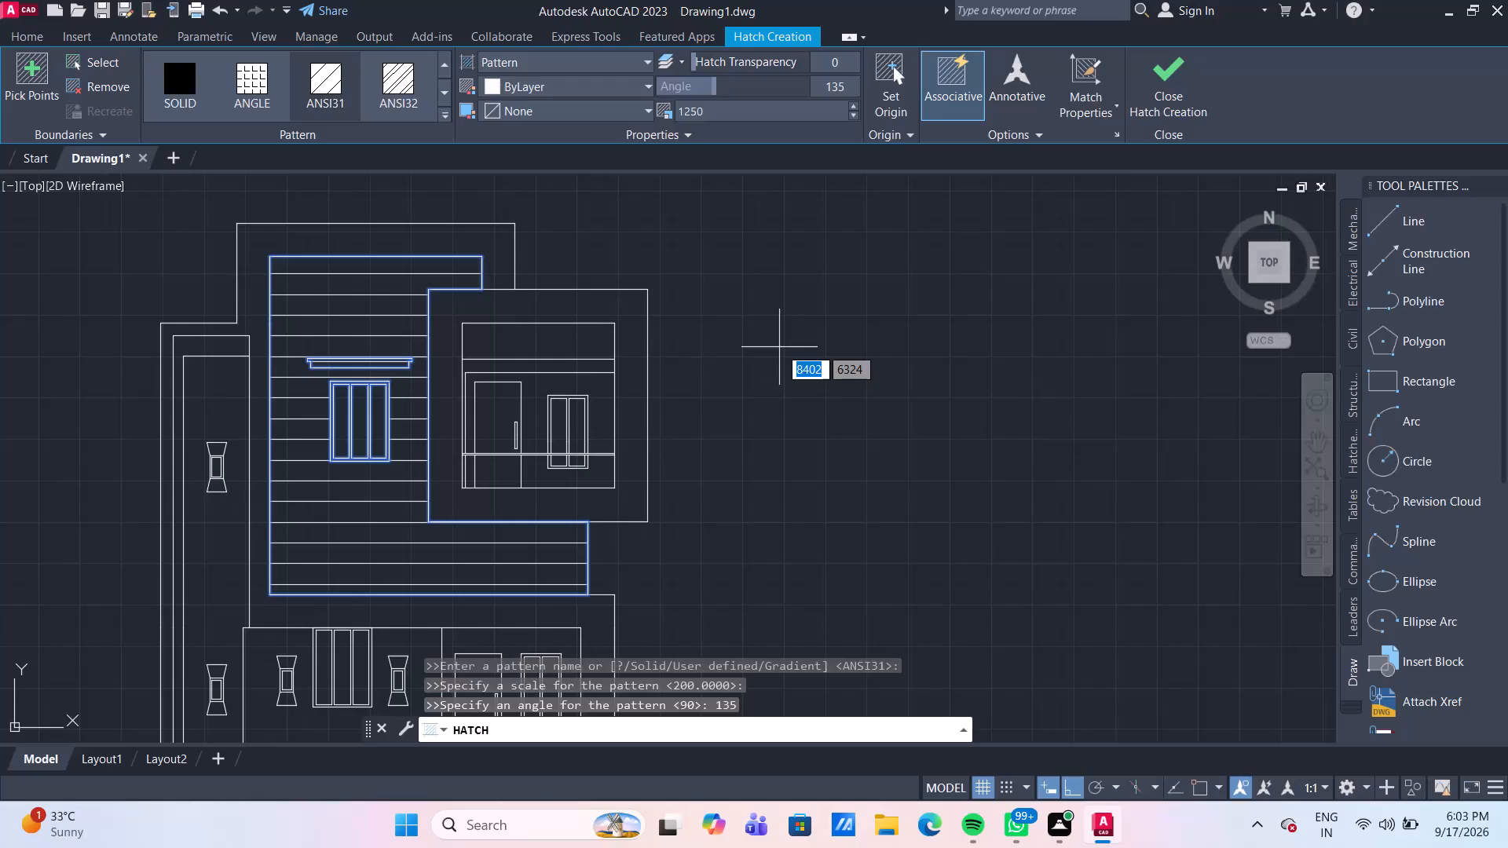
key(Escape)
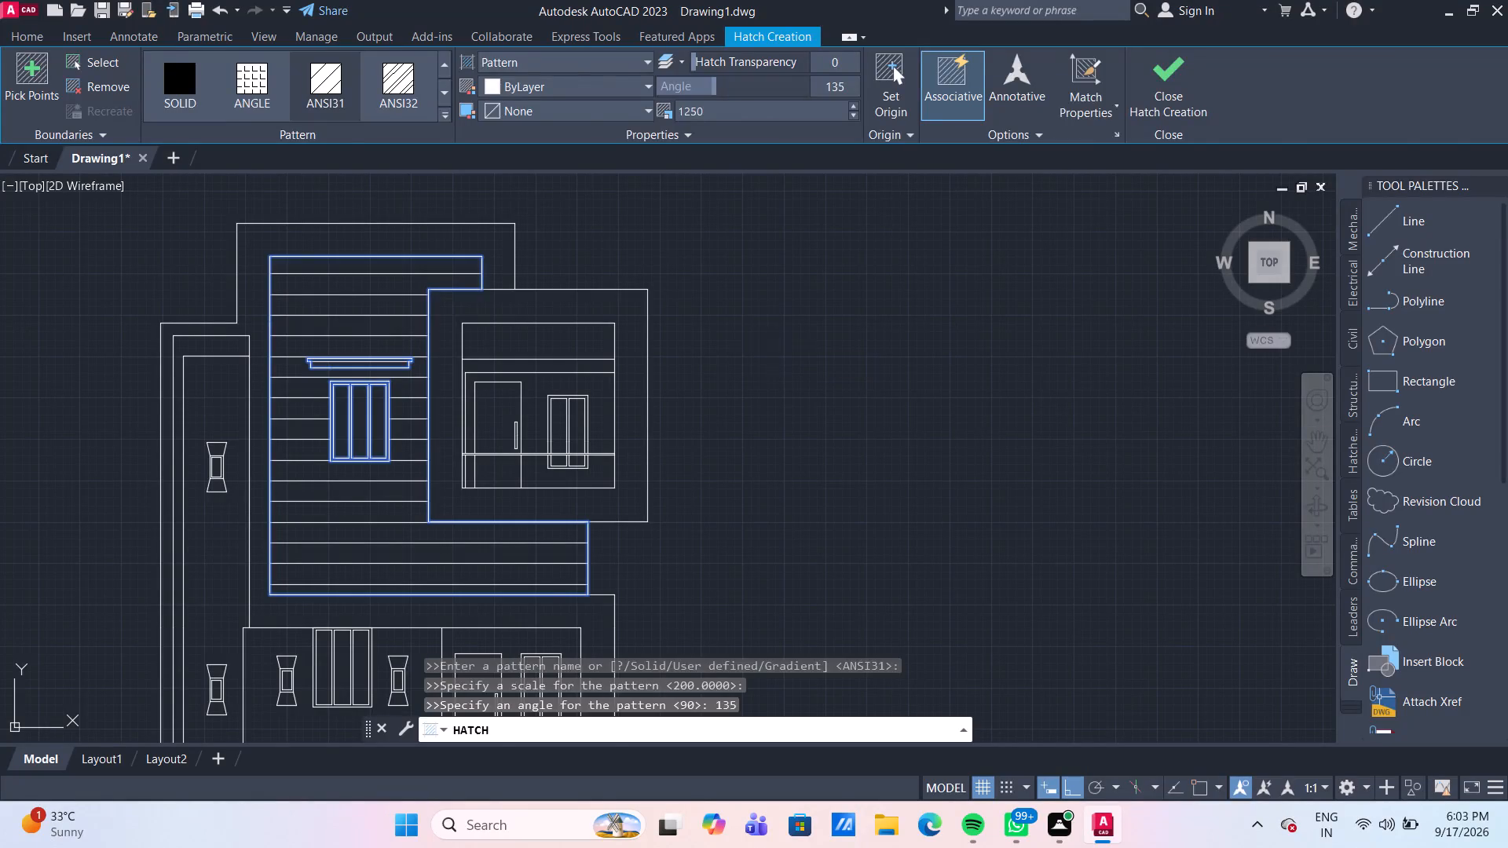
Fill the base strip beneath the building with a SOLID hatch coloured ByLayer.
scroll(770, 364, down, 1)
middle_drag(770, 369, 772, 278)
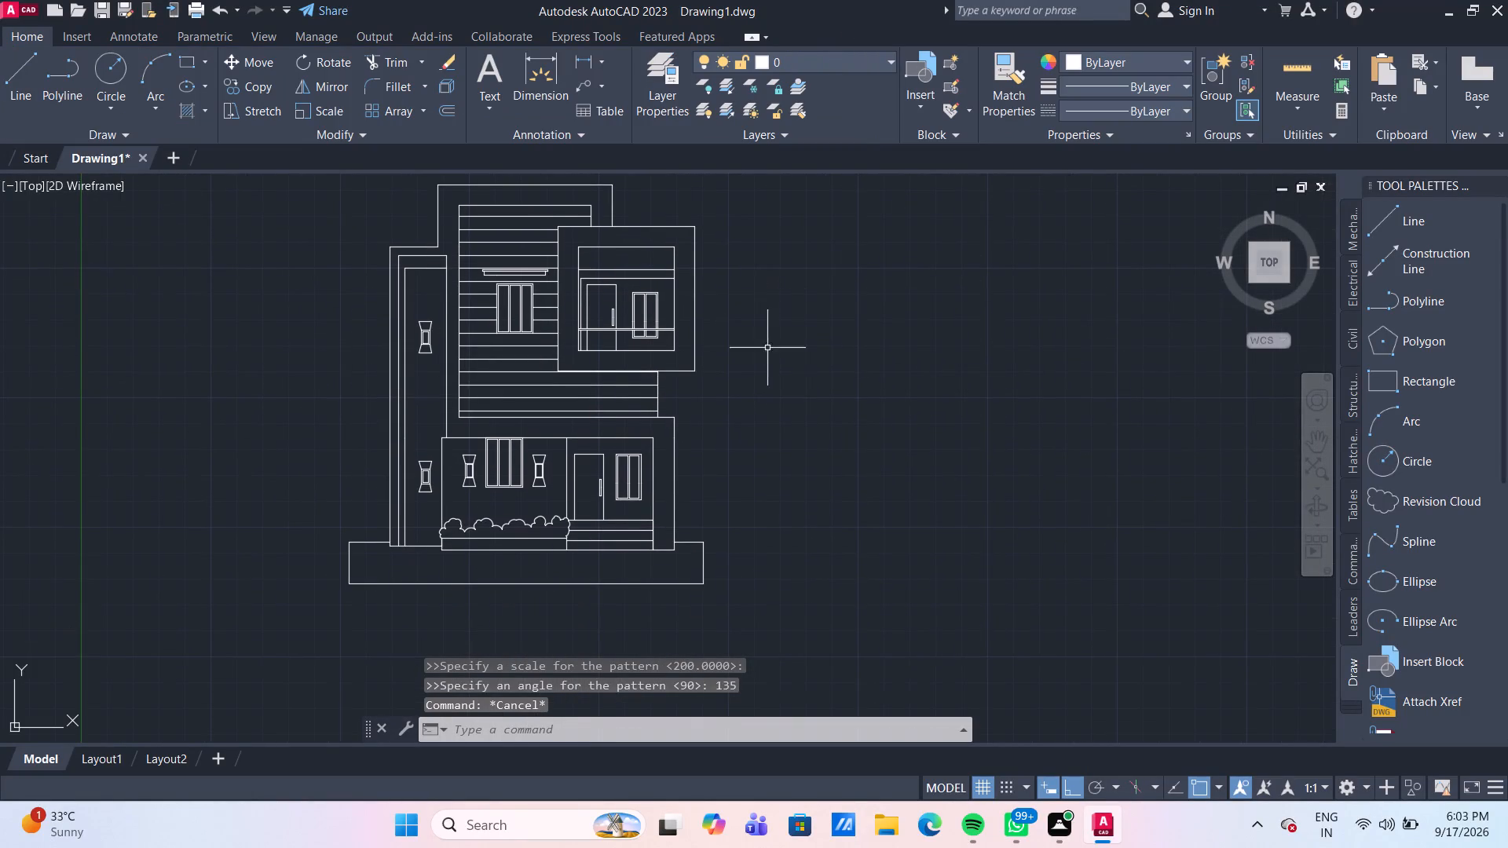
middle_drag(770, 390, 760, 344)
scroll(495, 495, down, 1)
scroll(450, 510, up, 1)
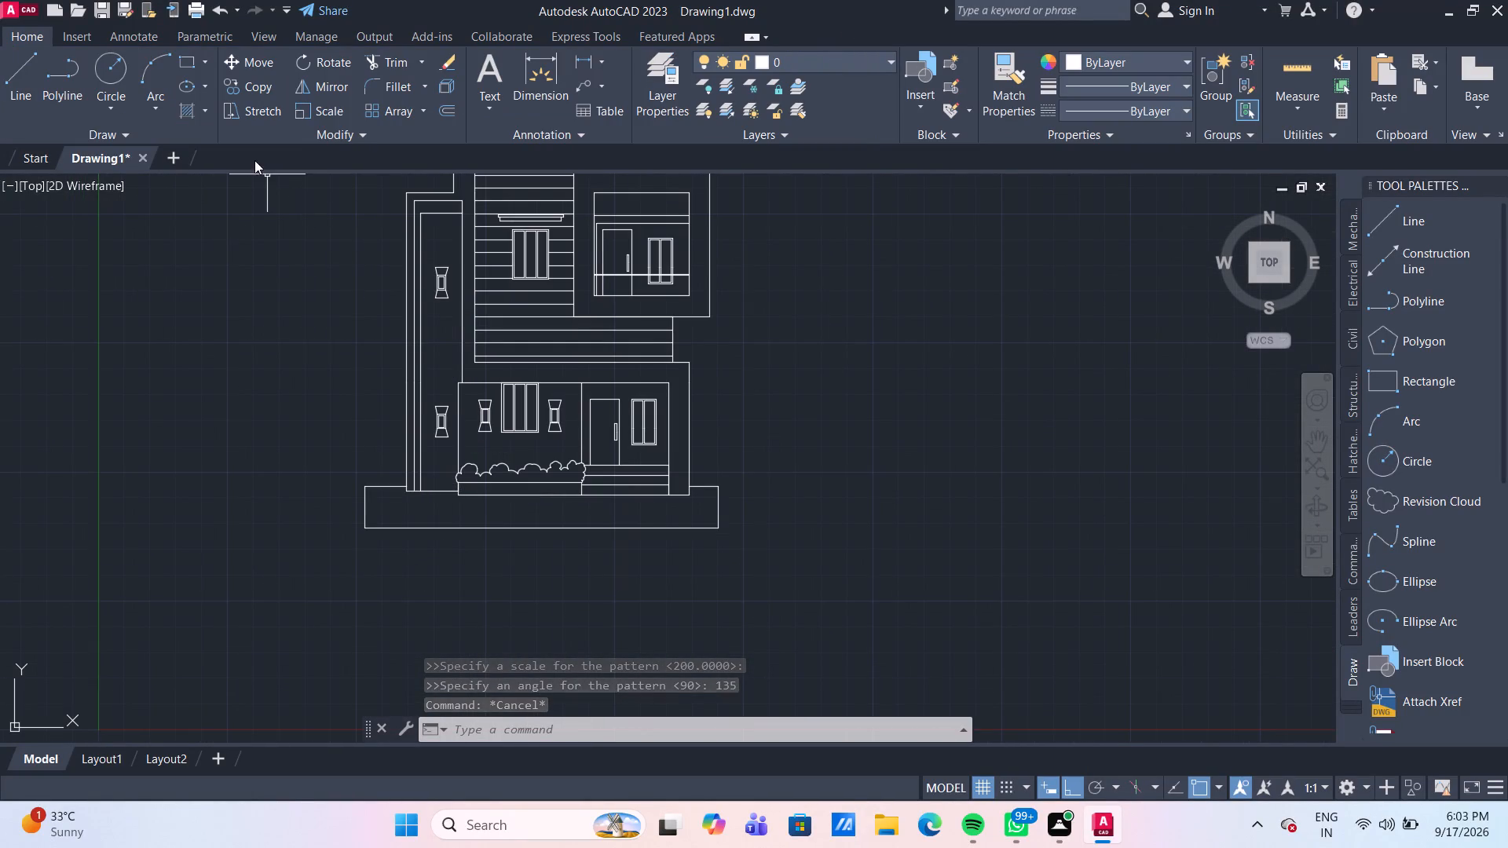
click(186, 109)
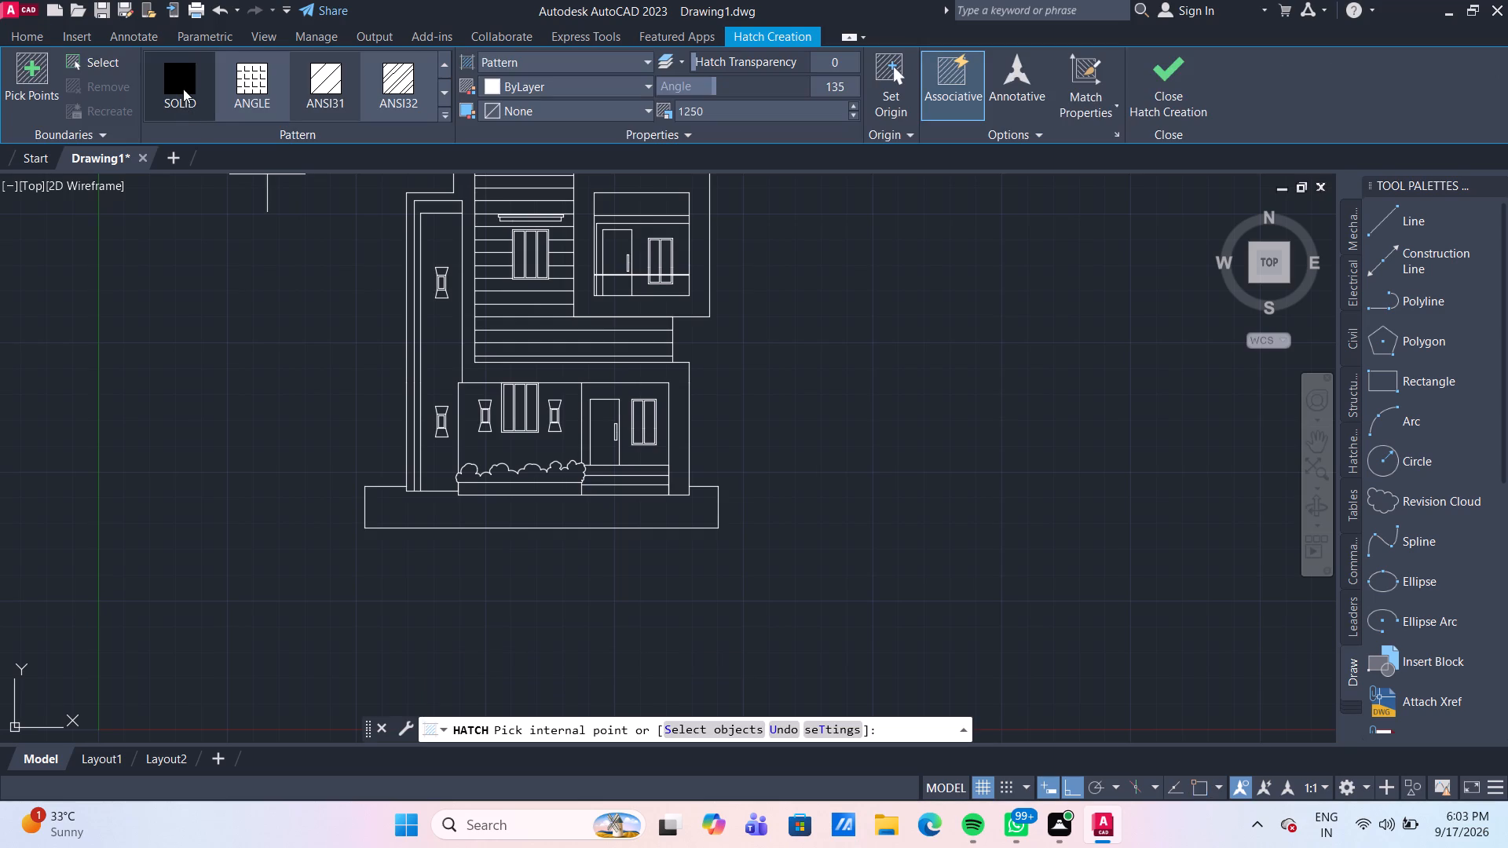
click(183, 89)
click(396, 505)
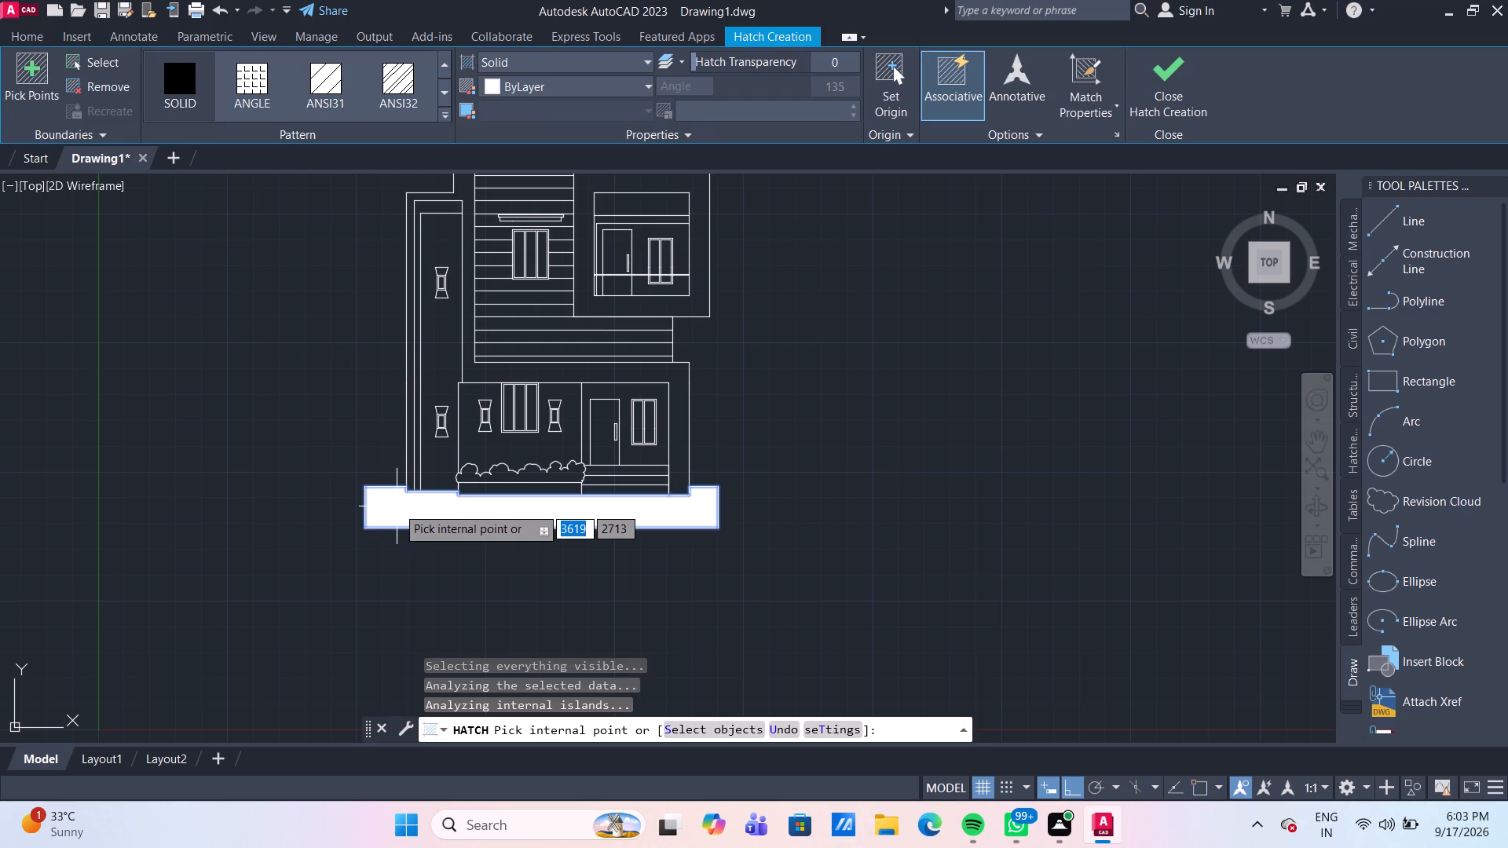
key(Escape)
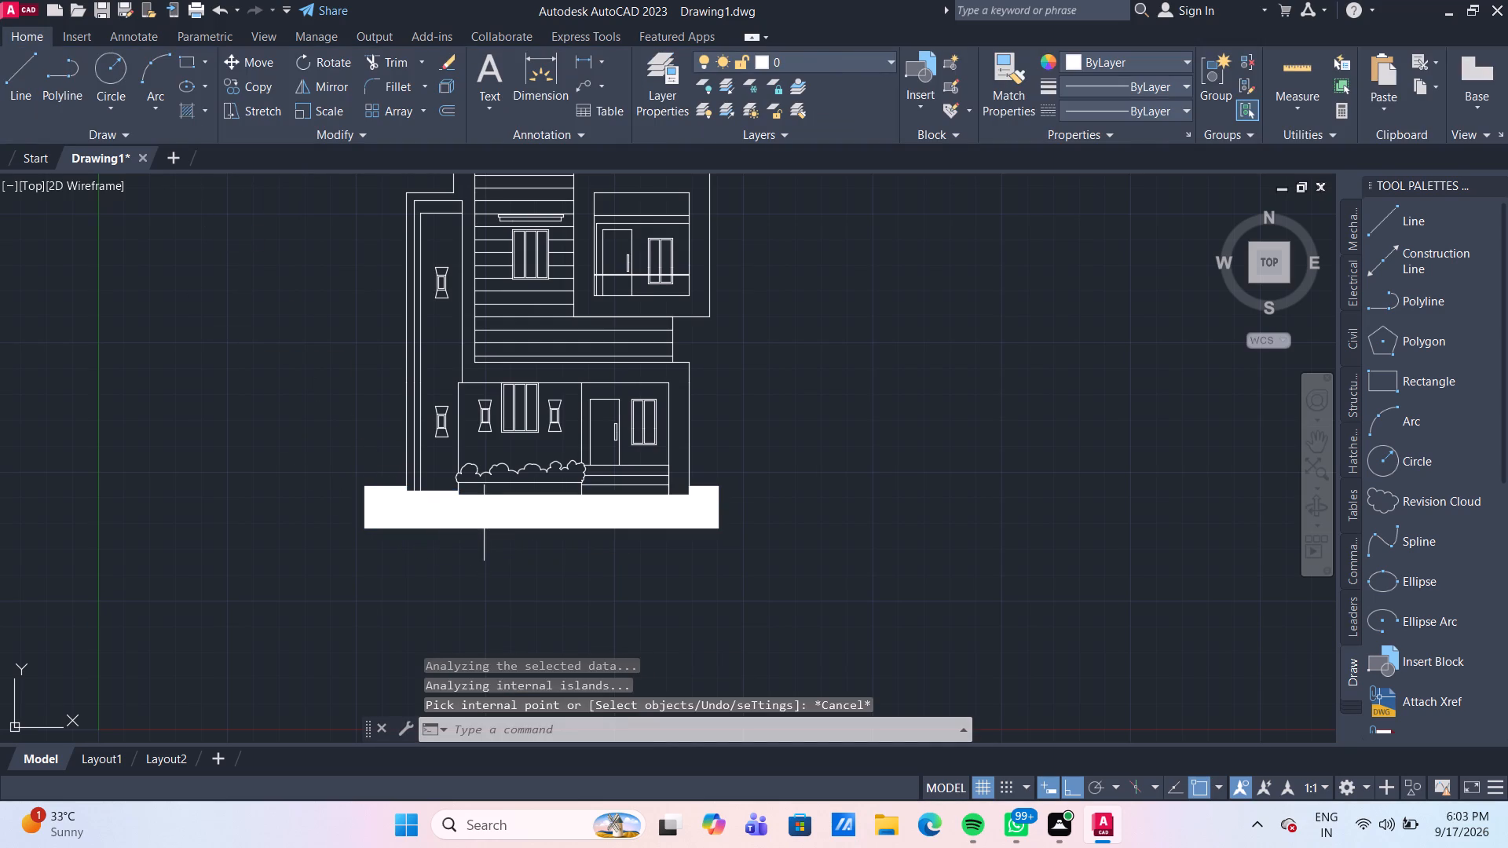
Recolour the solid hatch of the base strip beneath the building to index colour 117, after trying 119 and 85.
click(484, 521)
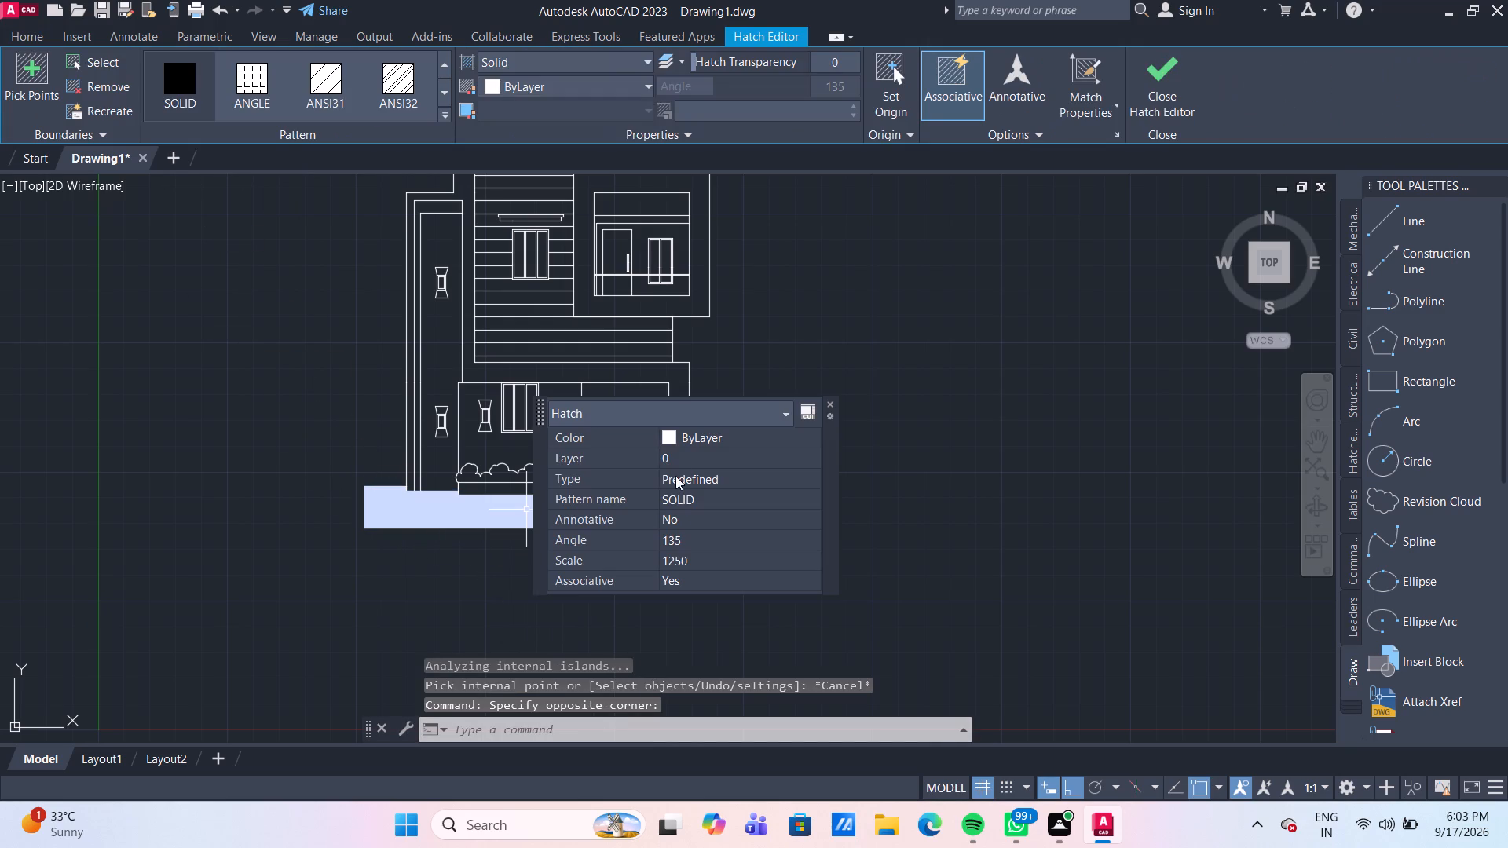
click(684, 436)
click(682, 437)
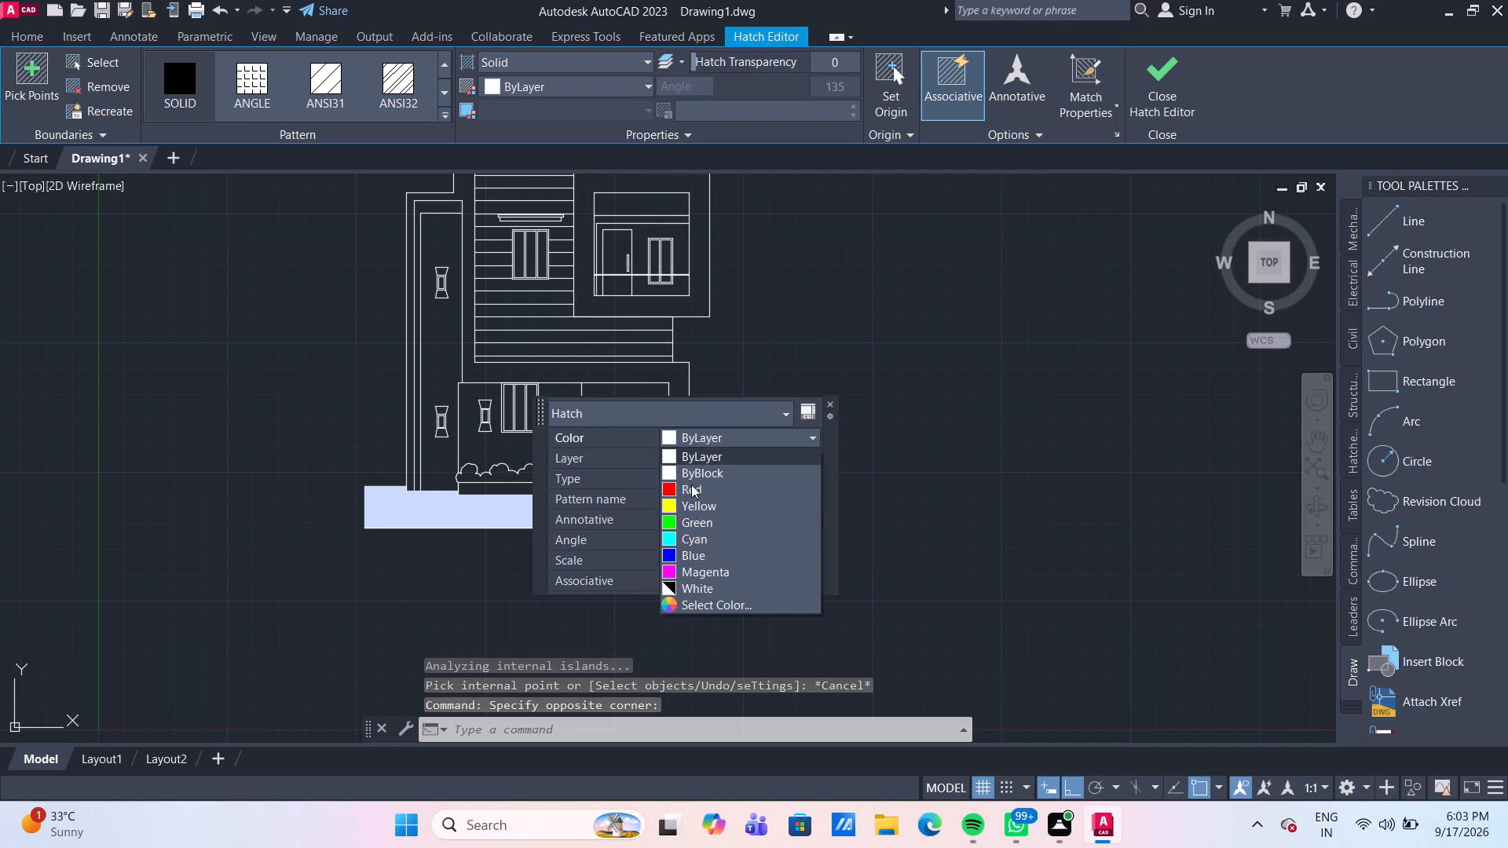
scroll(699, 503, down, 3)
scroll(718, 568, down, 2)
click(717, 603)
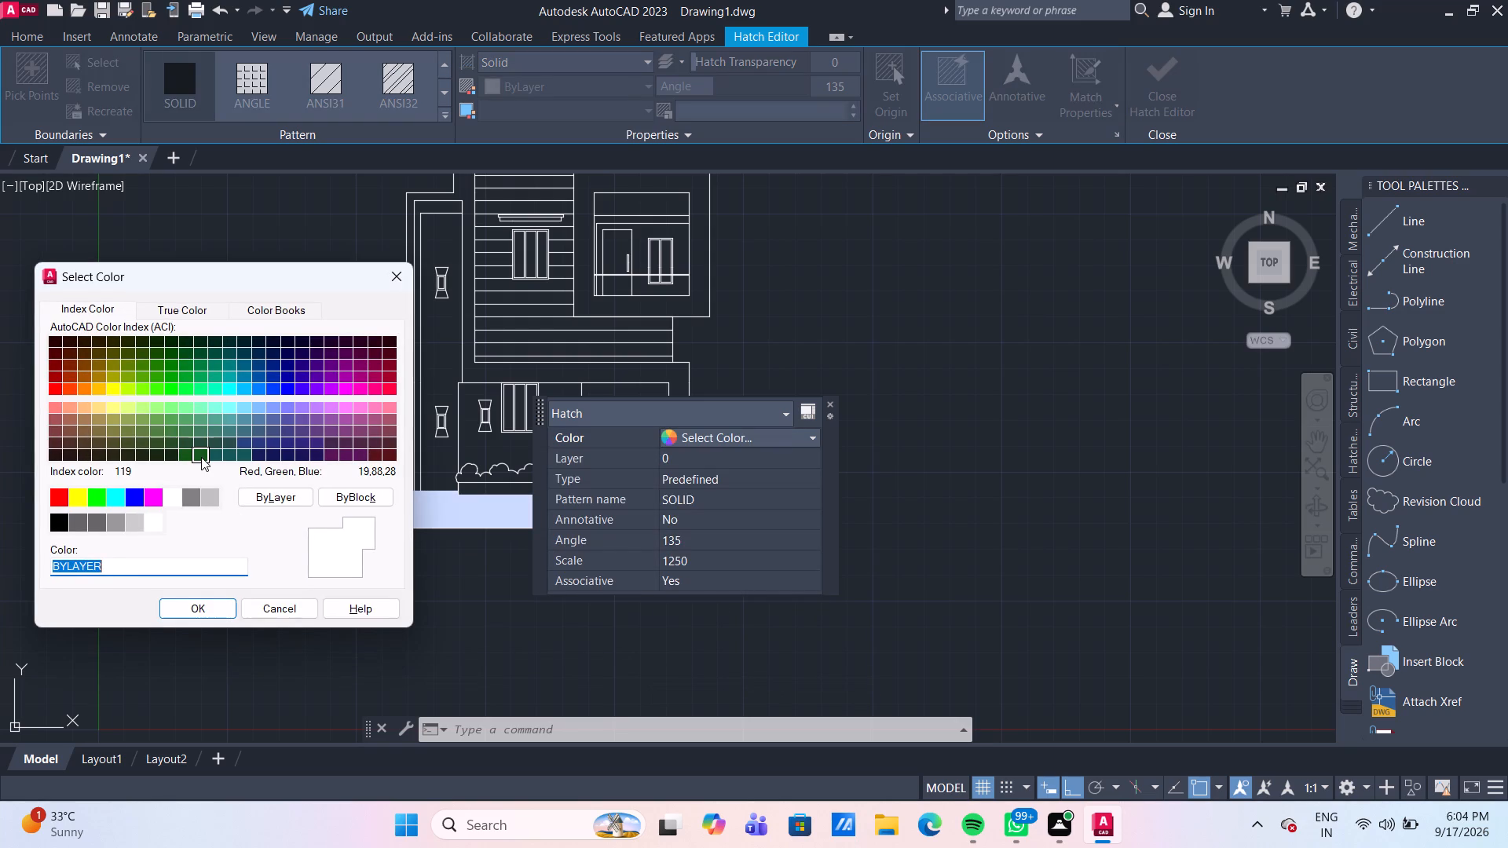
click(201, 457)
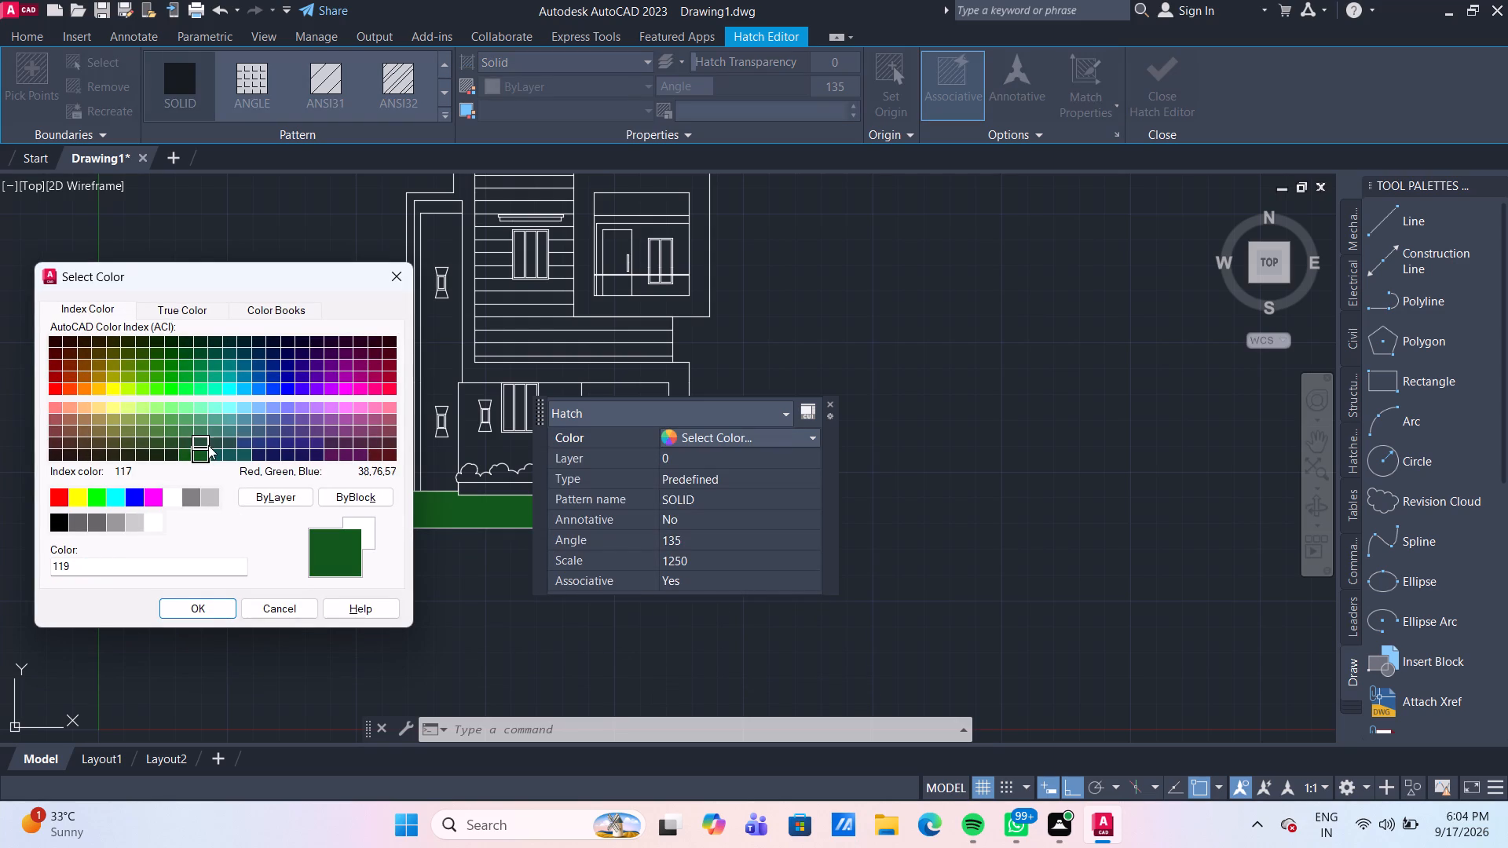
click(163, 432)
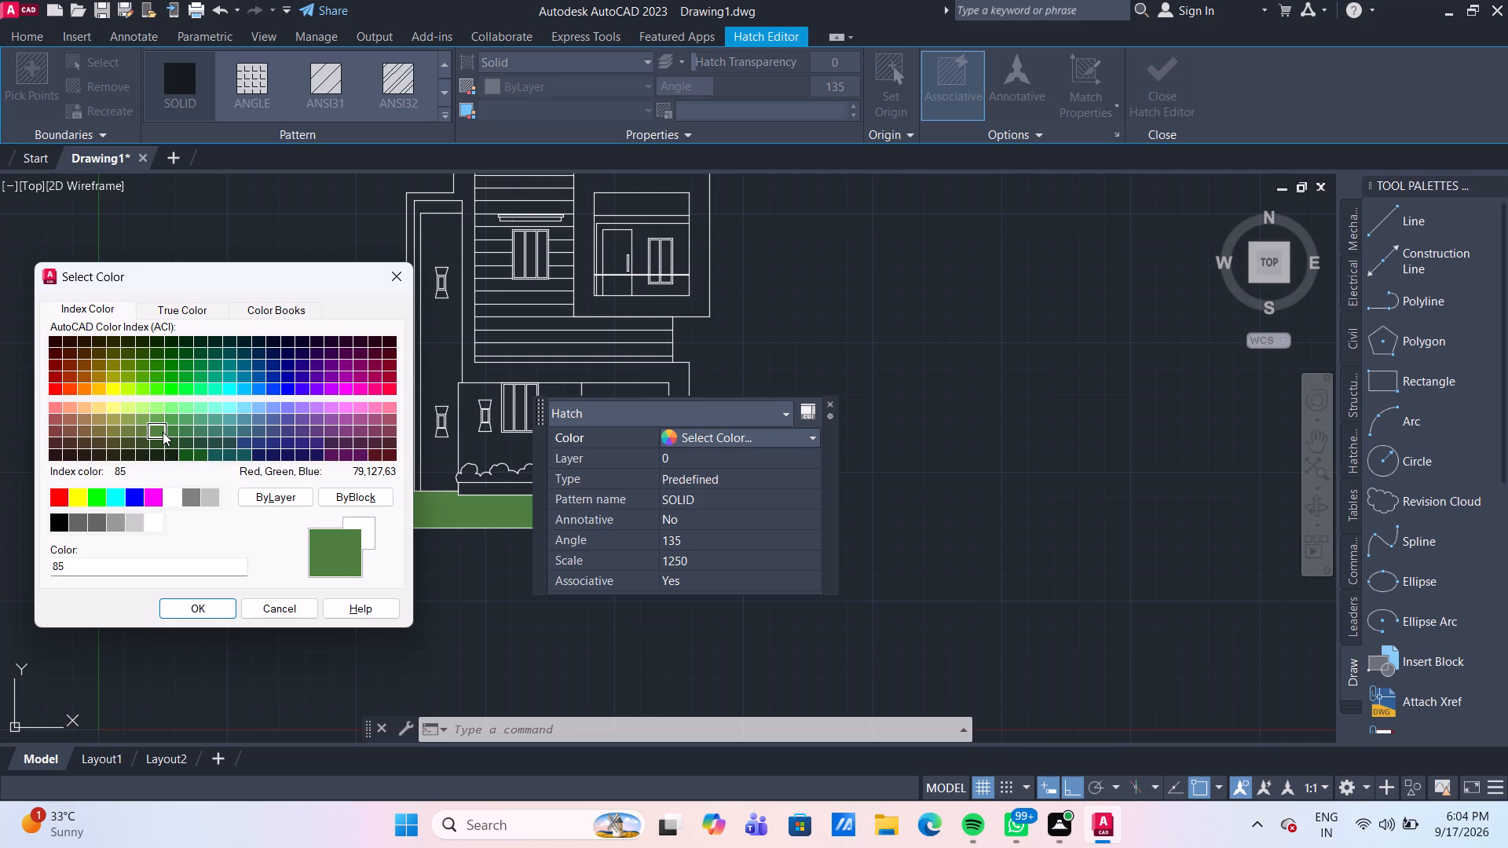
click(203, 451)
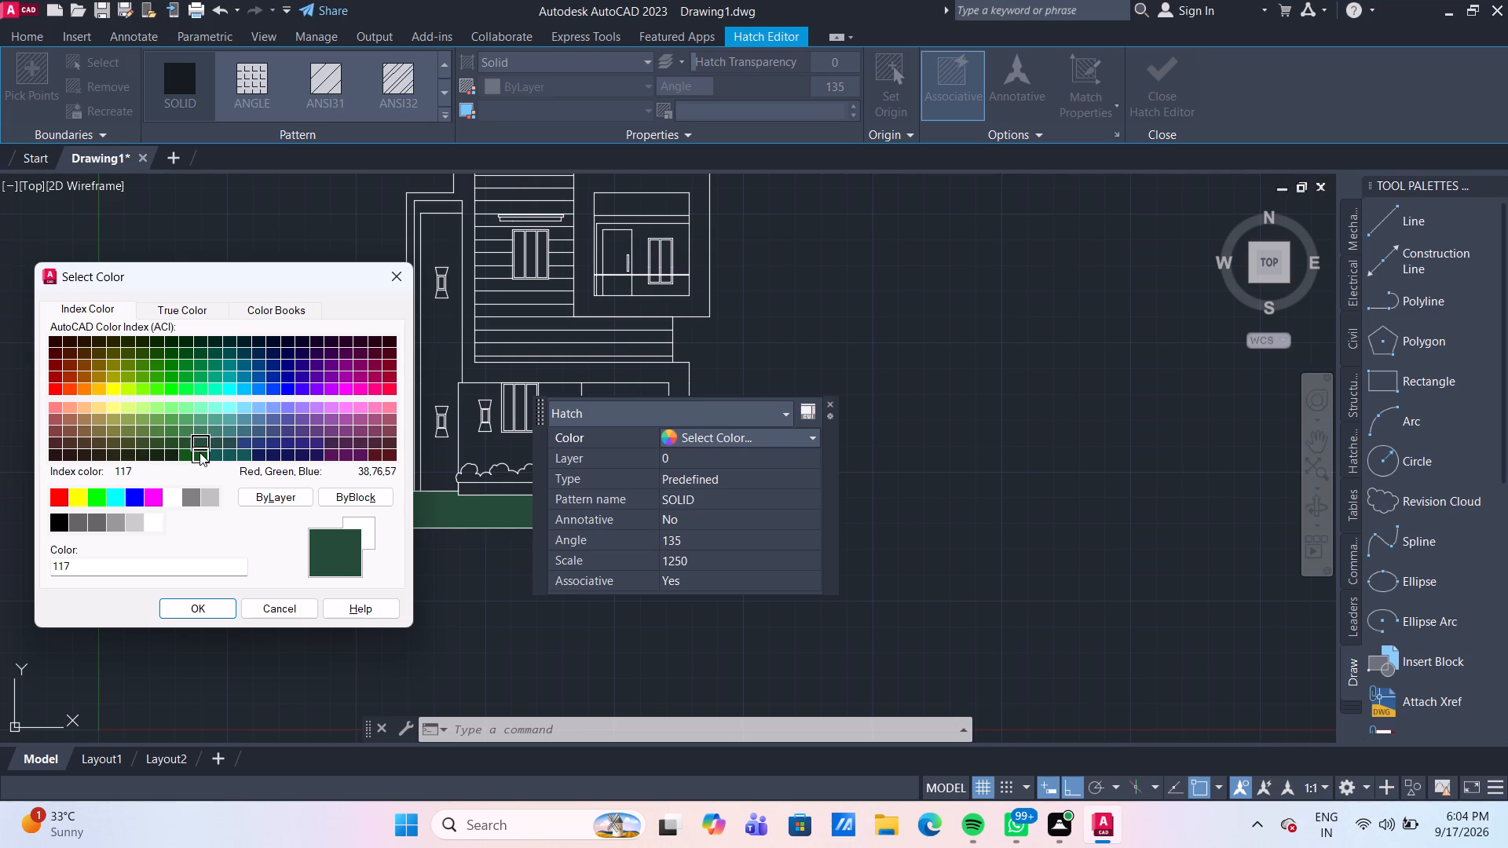
click(205, 615)
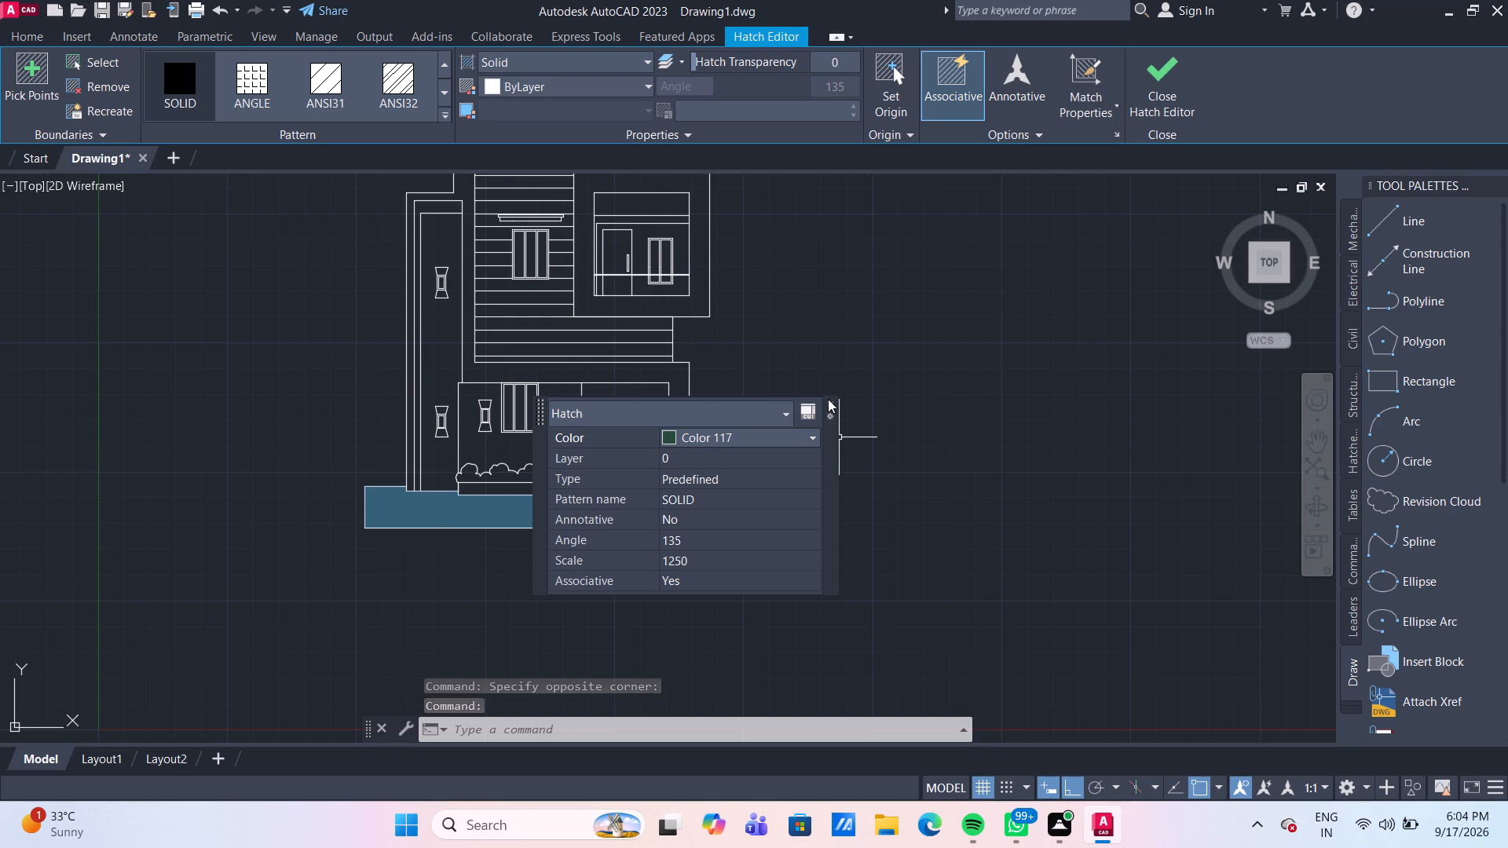
click(829, 404)
key(Escape)
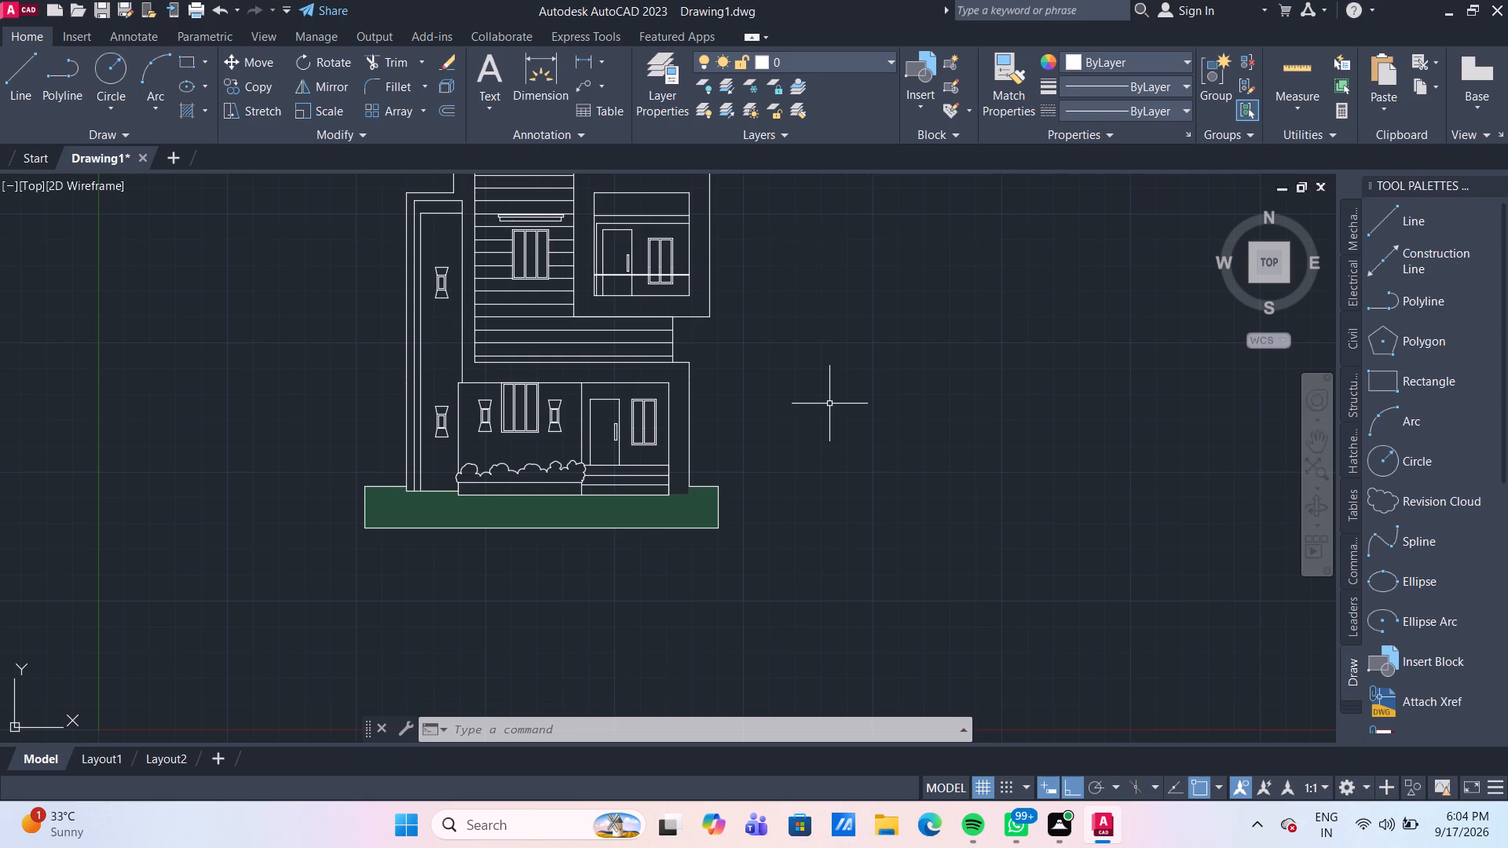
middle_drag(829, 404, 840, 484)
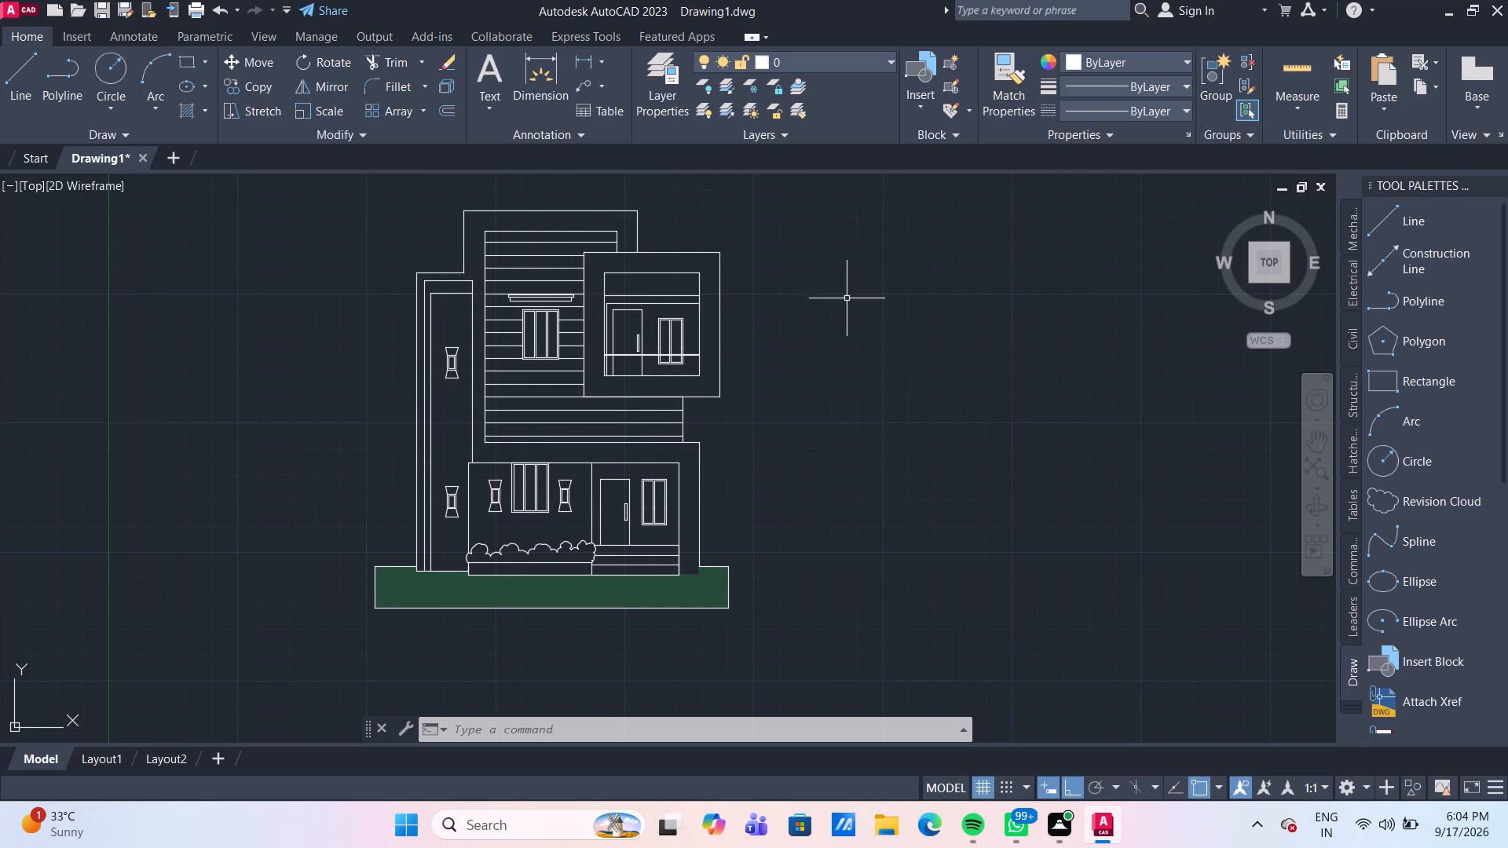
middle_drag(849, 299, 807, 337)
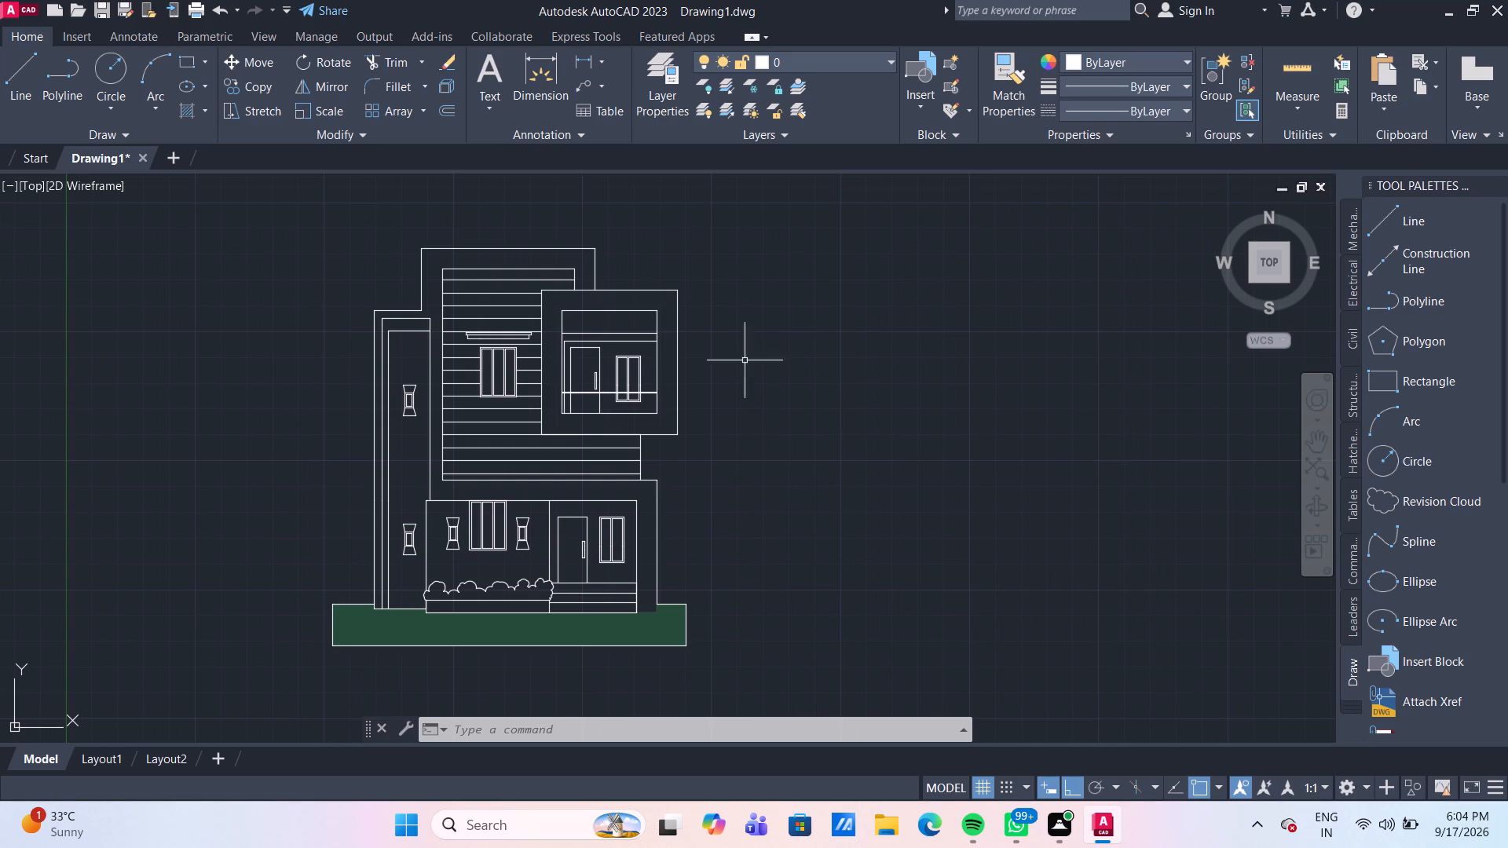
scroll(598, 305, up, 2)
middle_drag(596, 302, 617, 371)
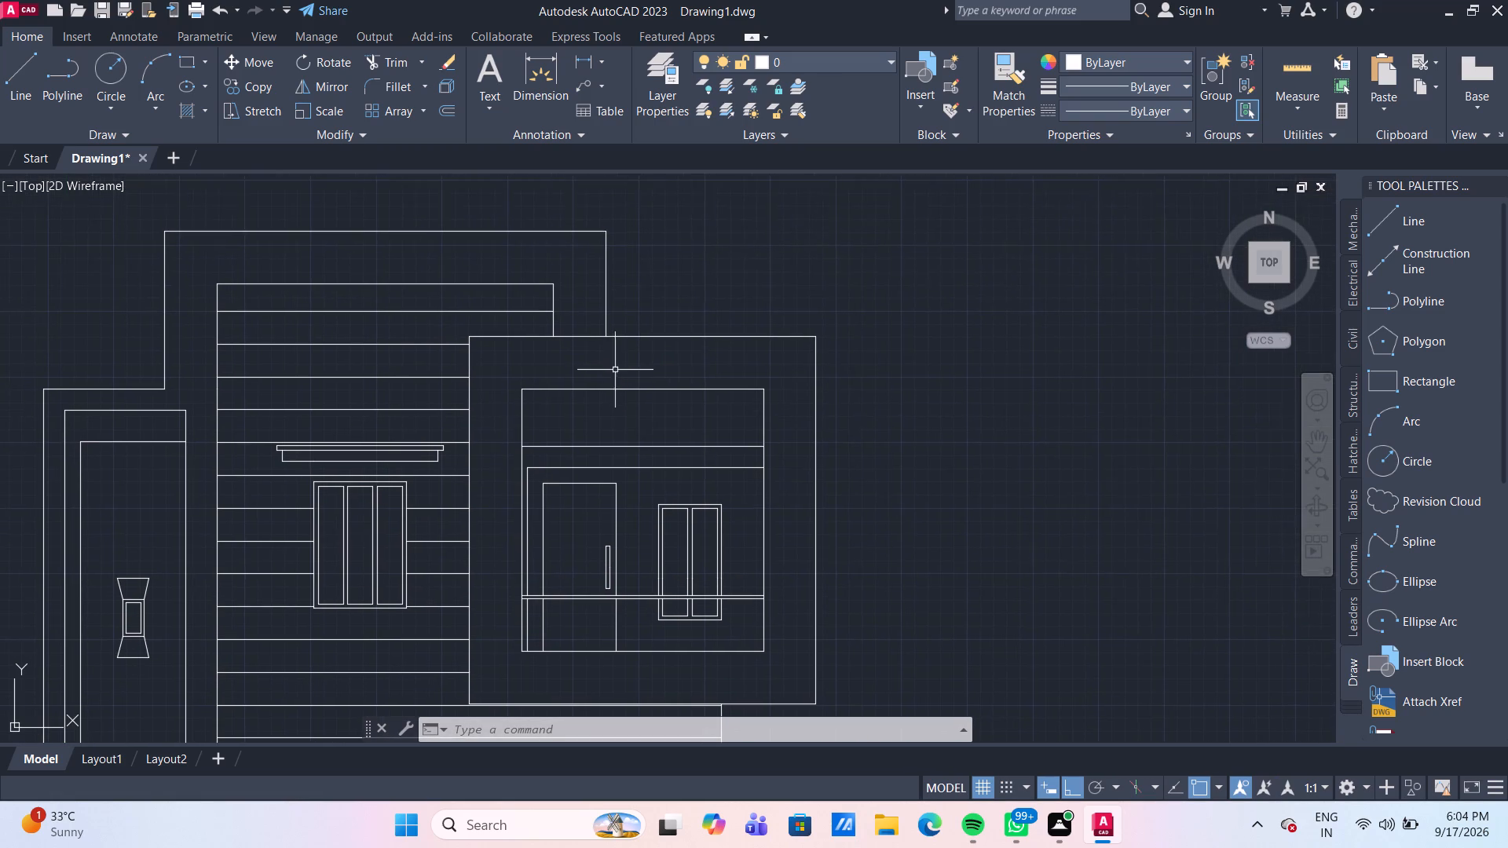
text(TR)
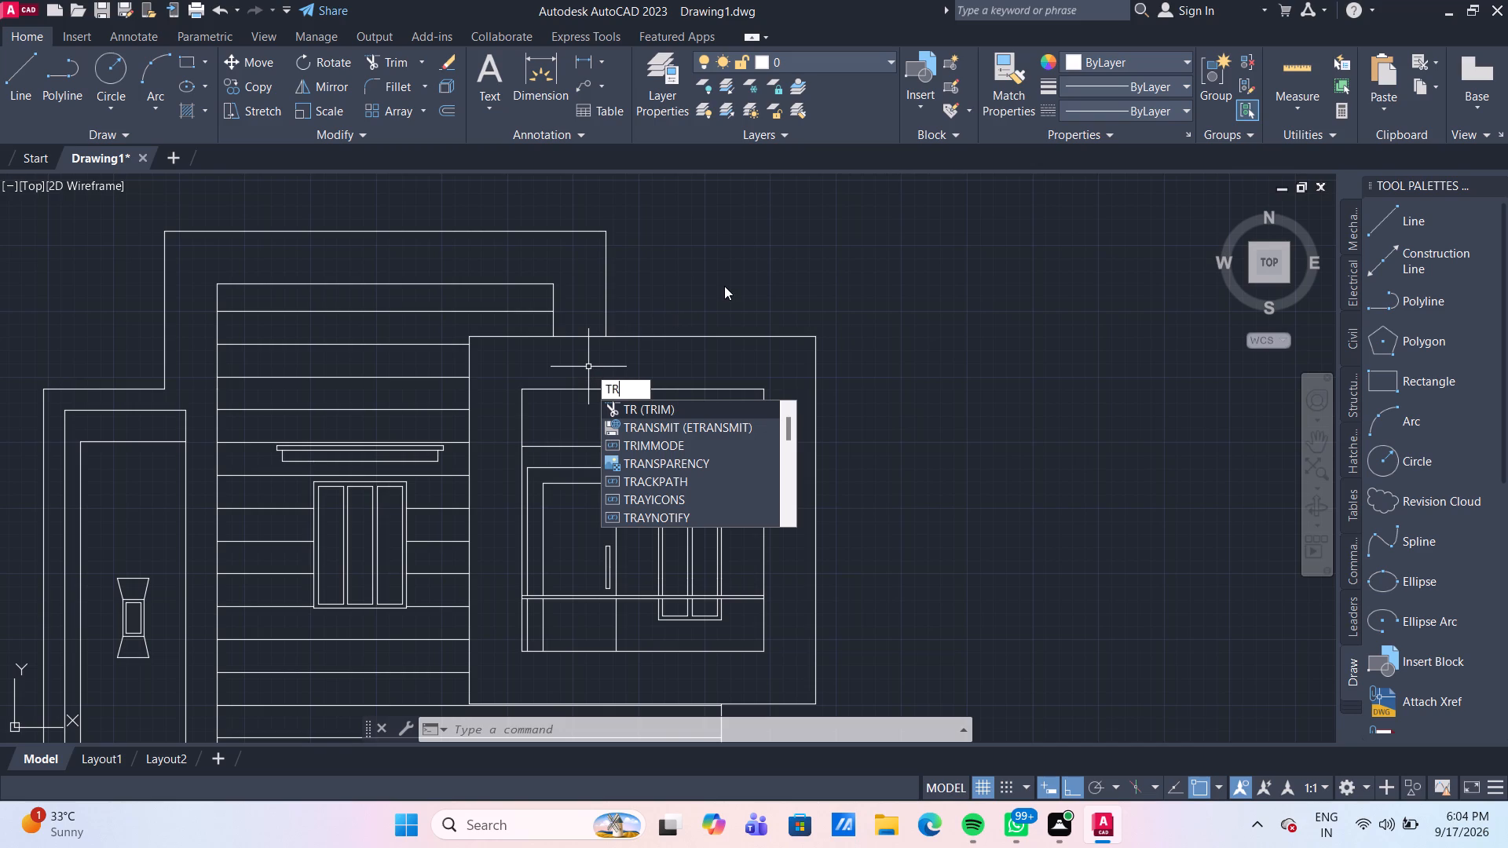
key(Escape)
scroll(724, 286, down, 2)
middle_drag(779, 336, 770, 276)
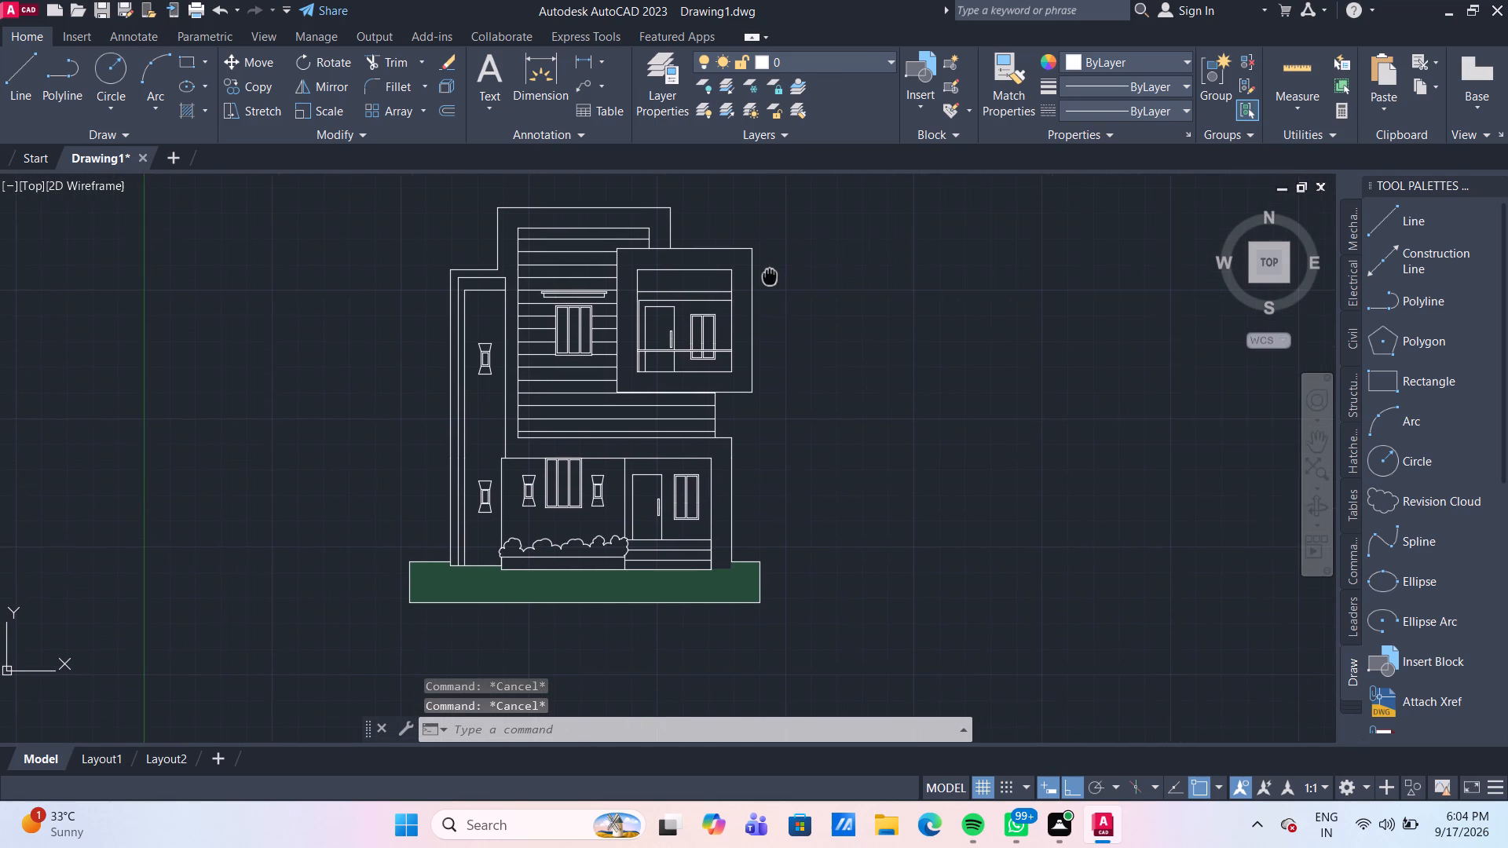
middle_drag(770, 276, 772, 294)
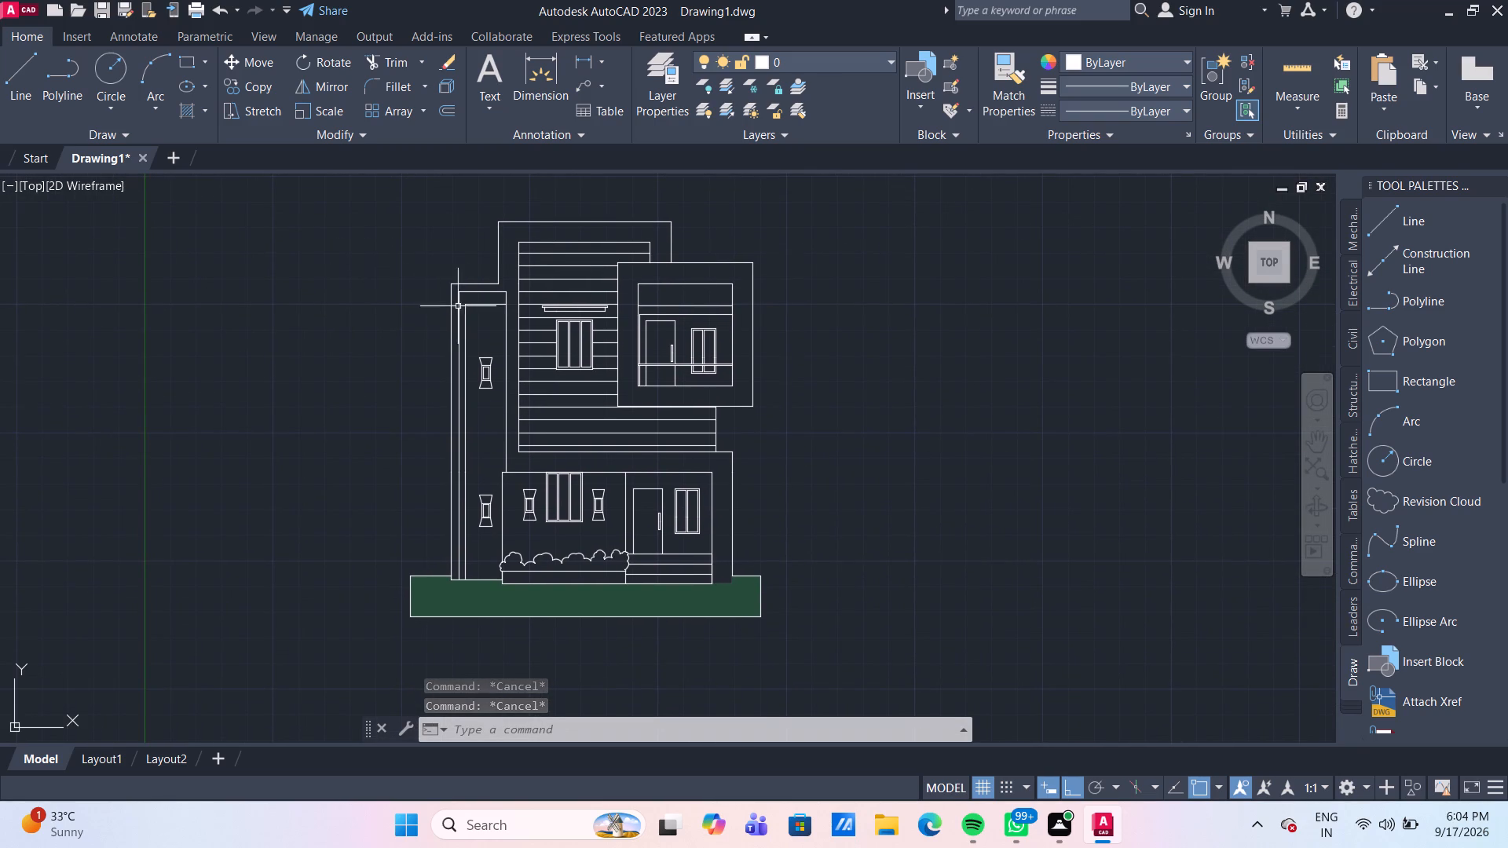
Fill the building's outer frame band and the square frame around the upper-floor balcony with a SOLID hatch coloured ByLayer.
click(194, 115)
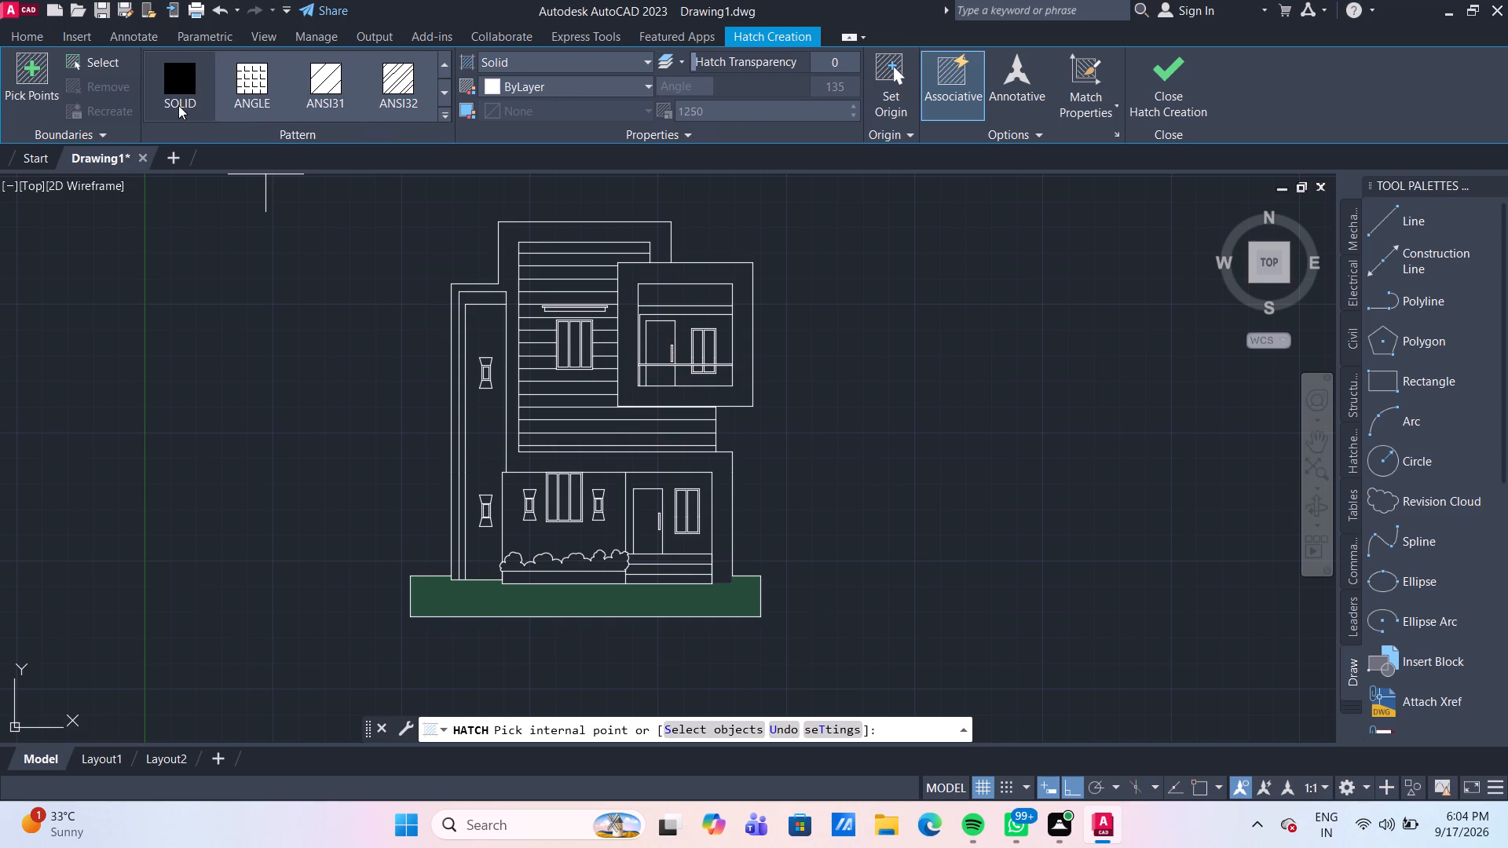
click(181, 86)
click(658, 243)
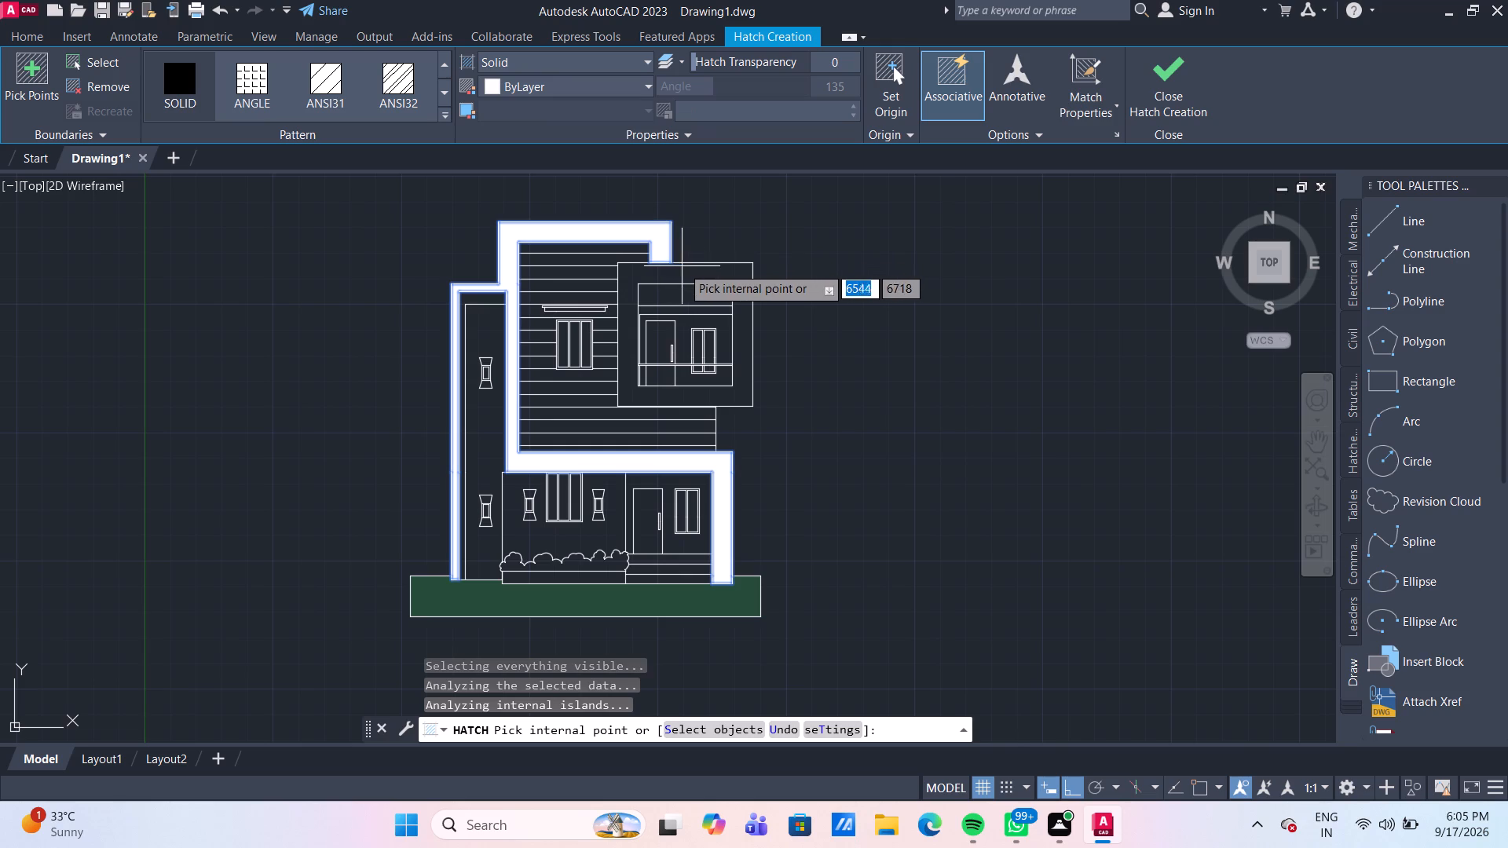
click(692, 272)
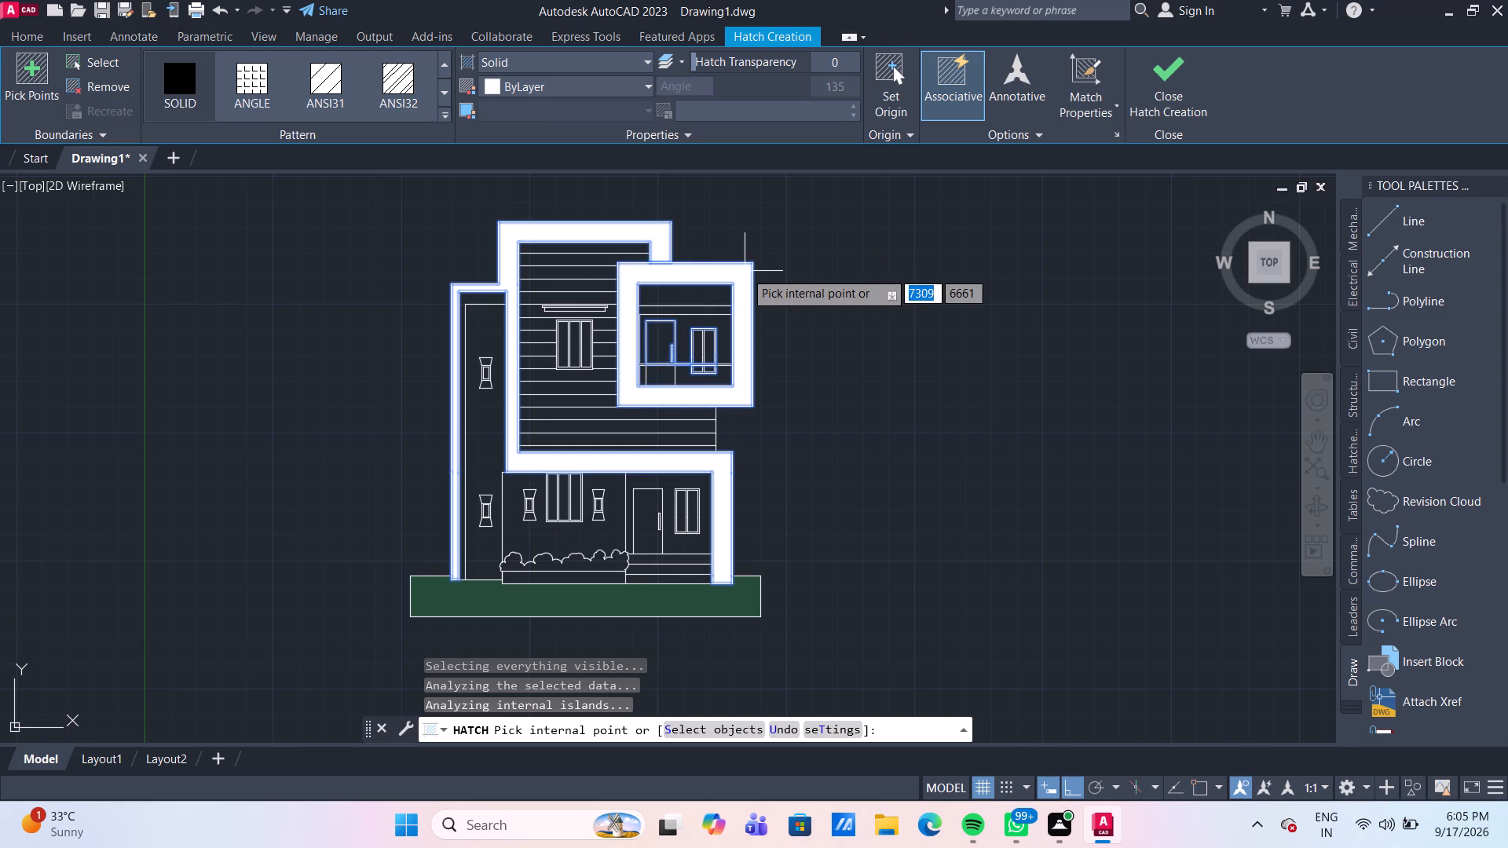
key(Escape)
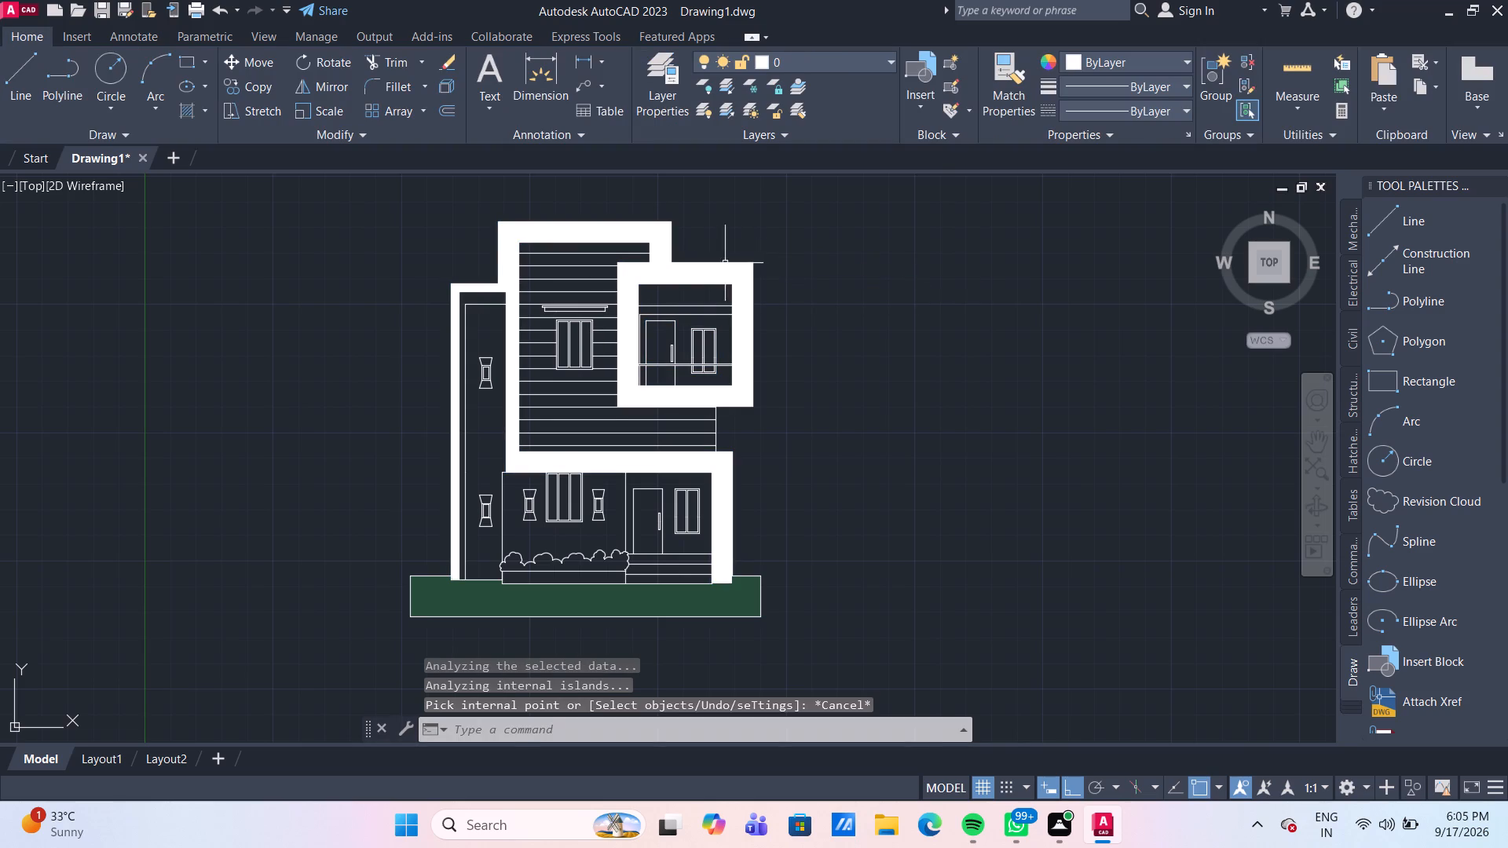
Select the solid frame hatch and try grey index colours 252 and 251 for it.
click(690, 271)
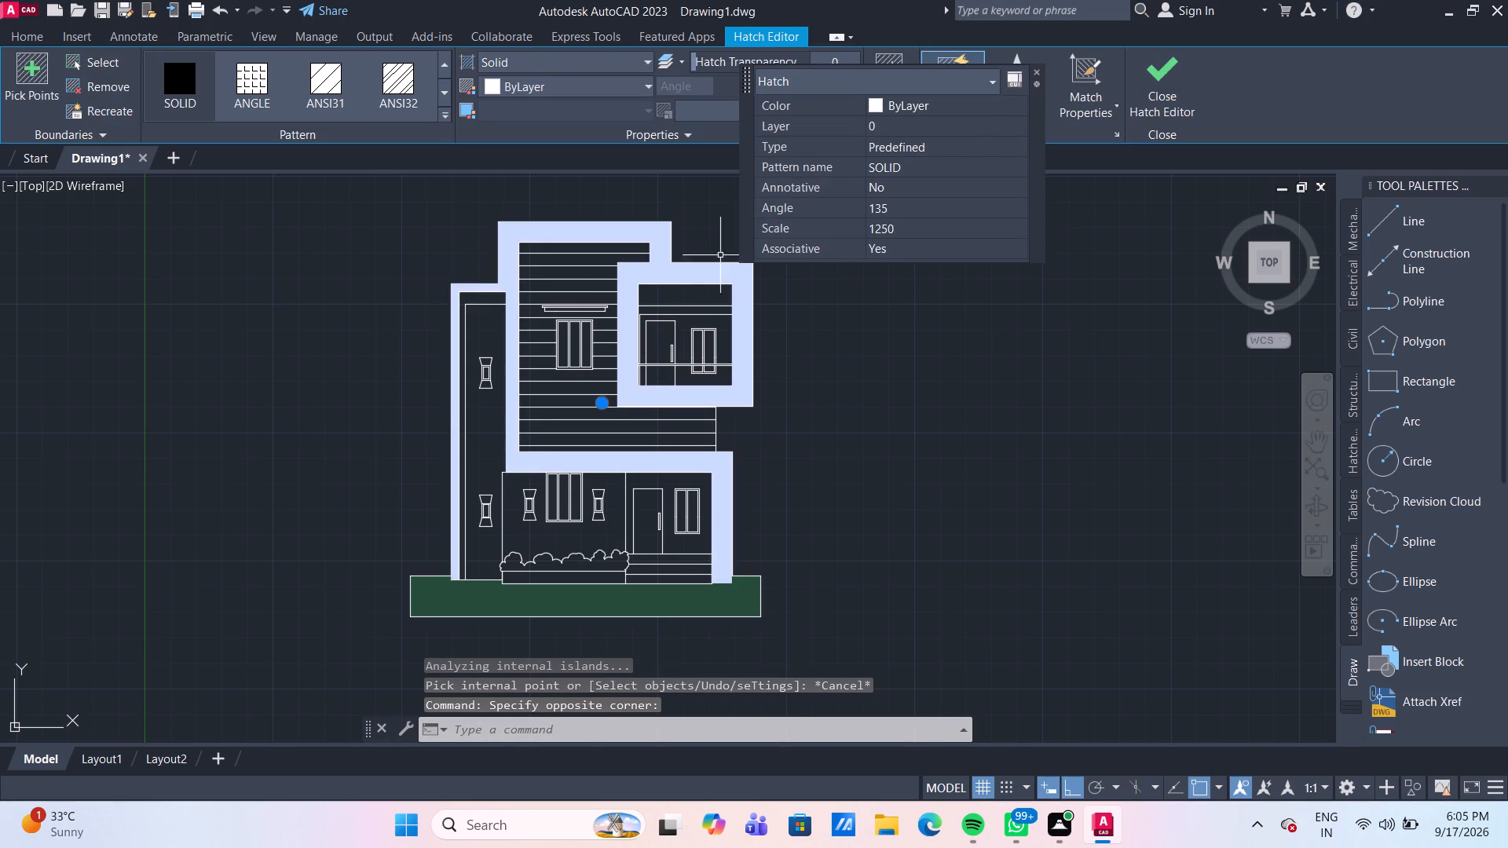
click(962, 103)
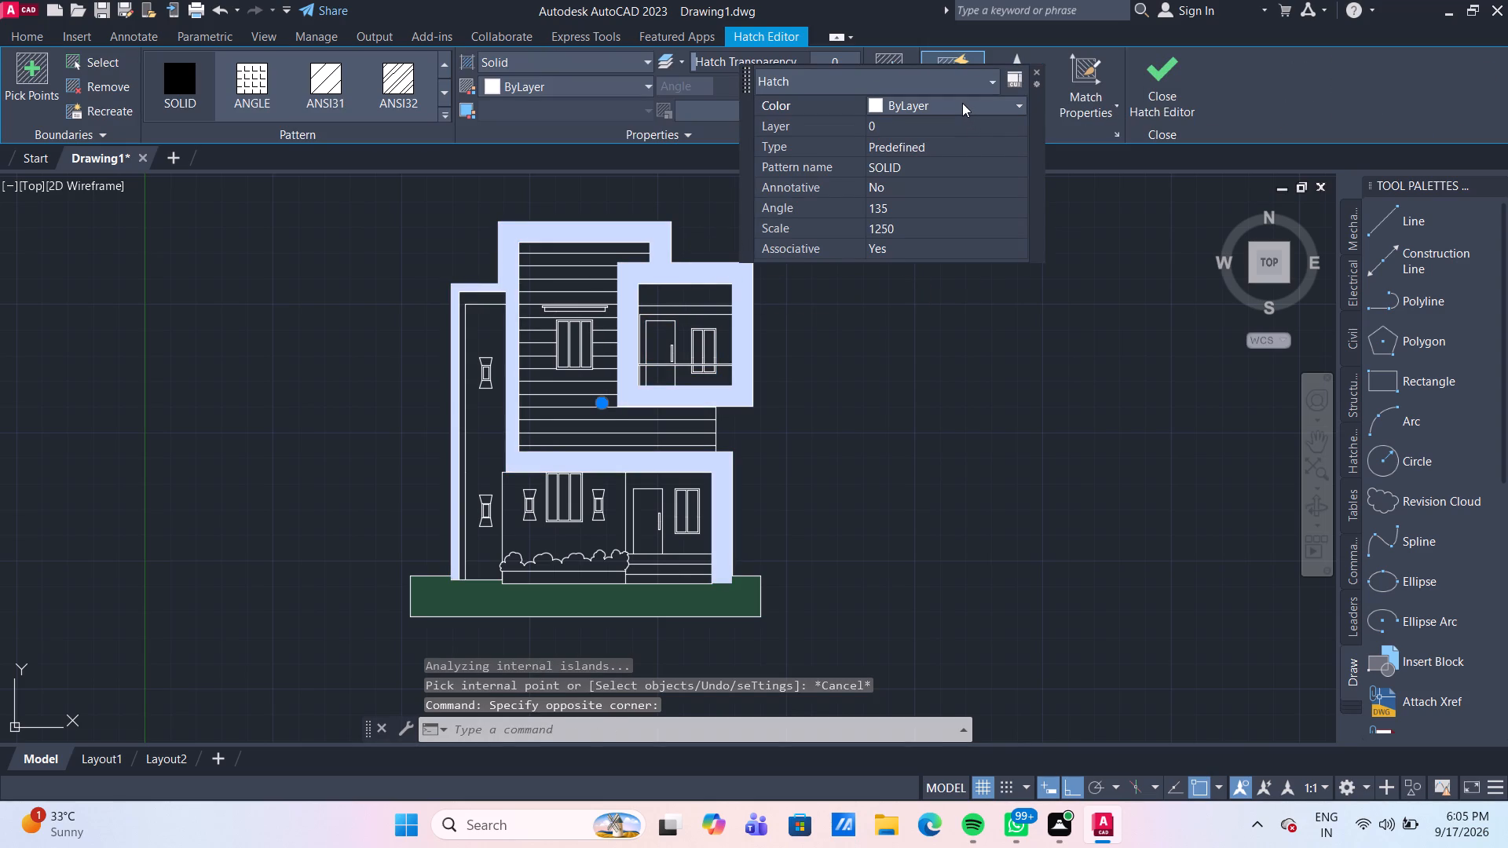
click(962, 103)
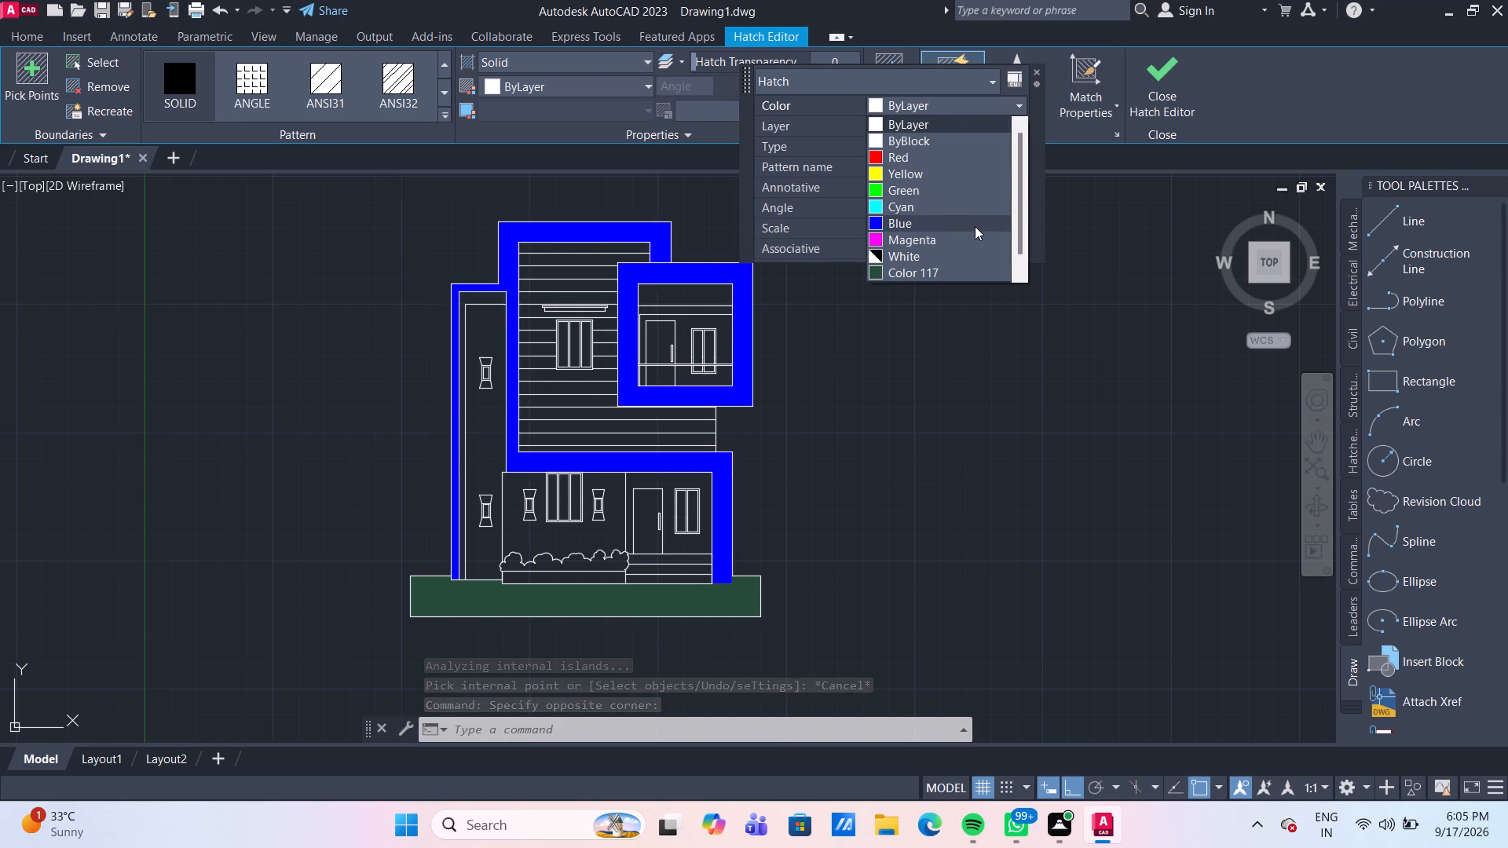
scroll(975, 267, down, 3)
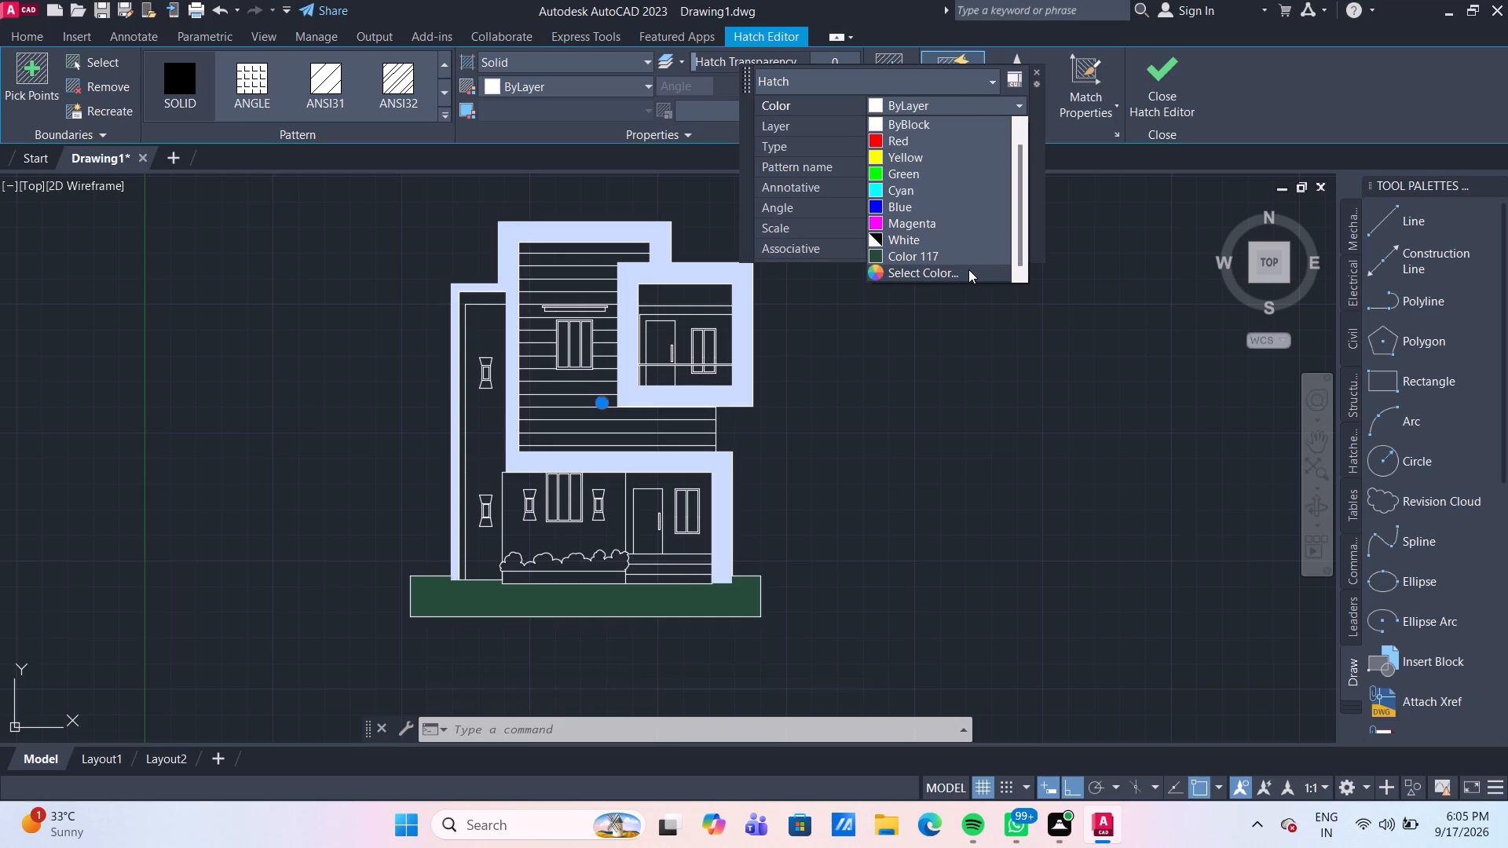
click(966, 276)
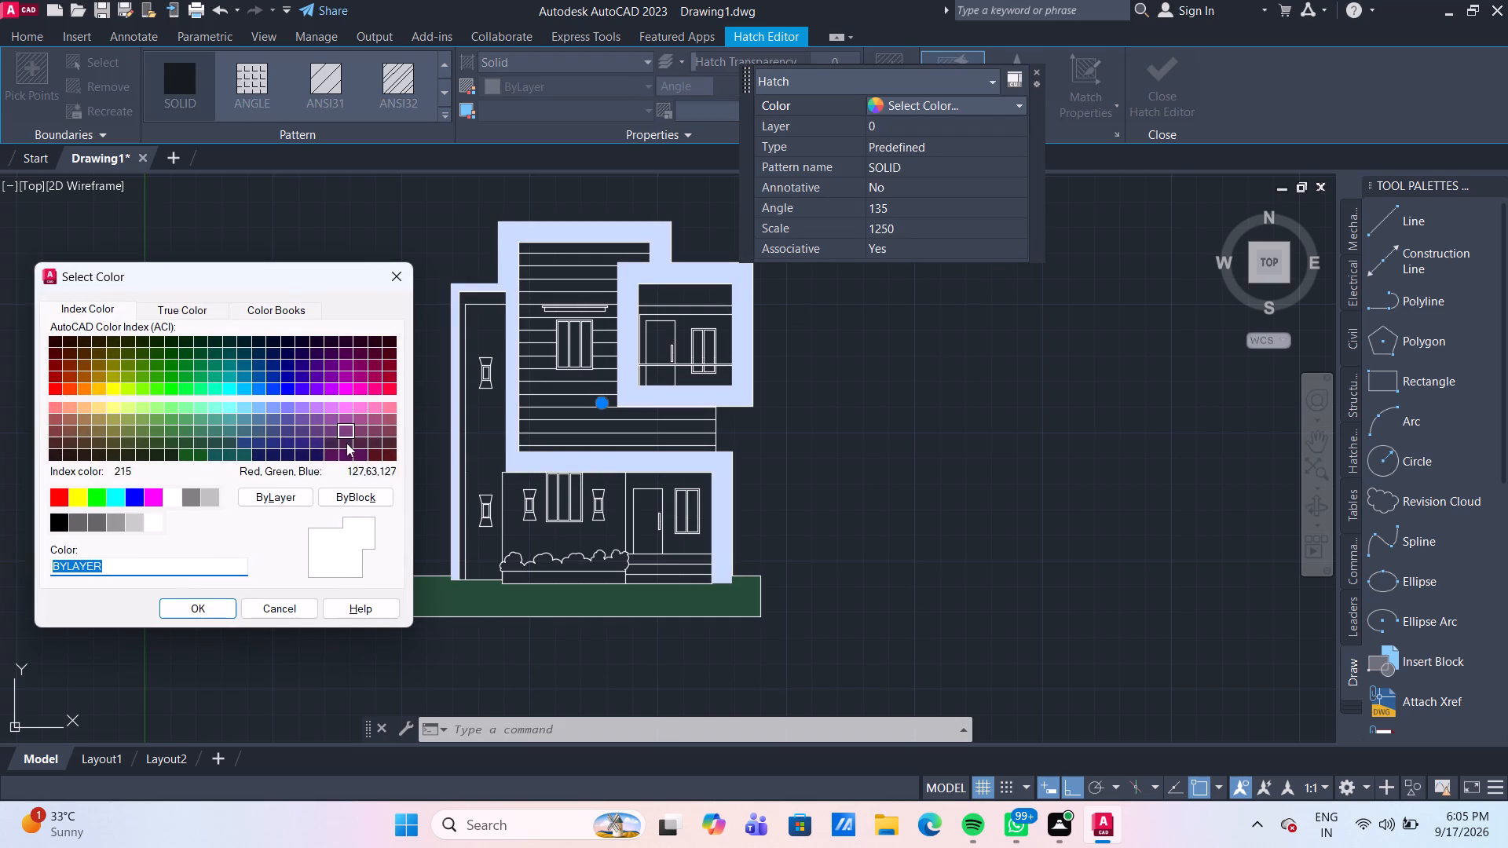
click(101, 519)
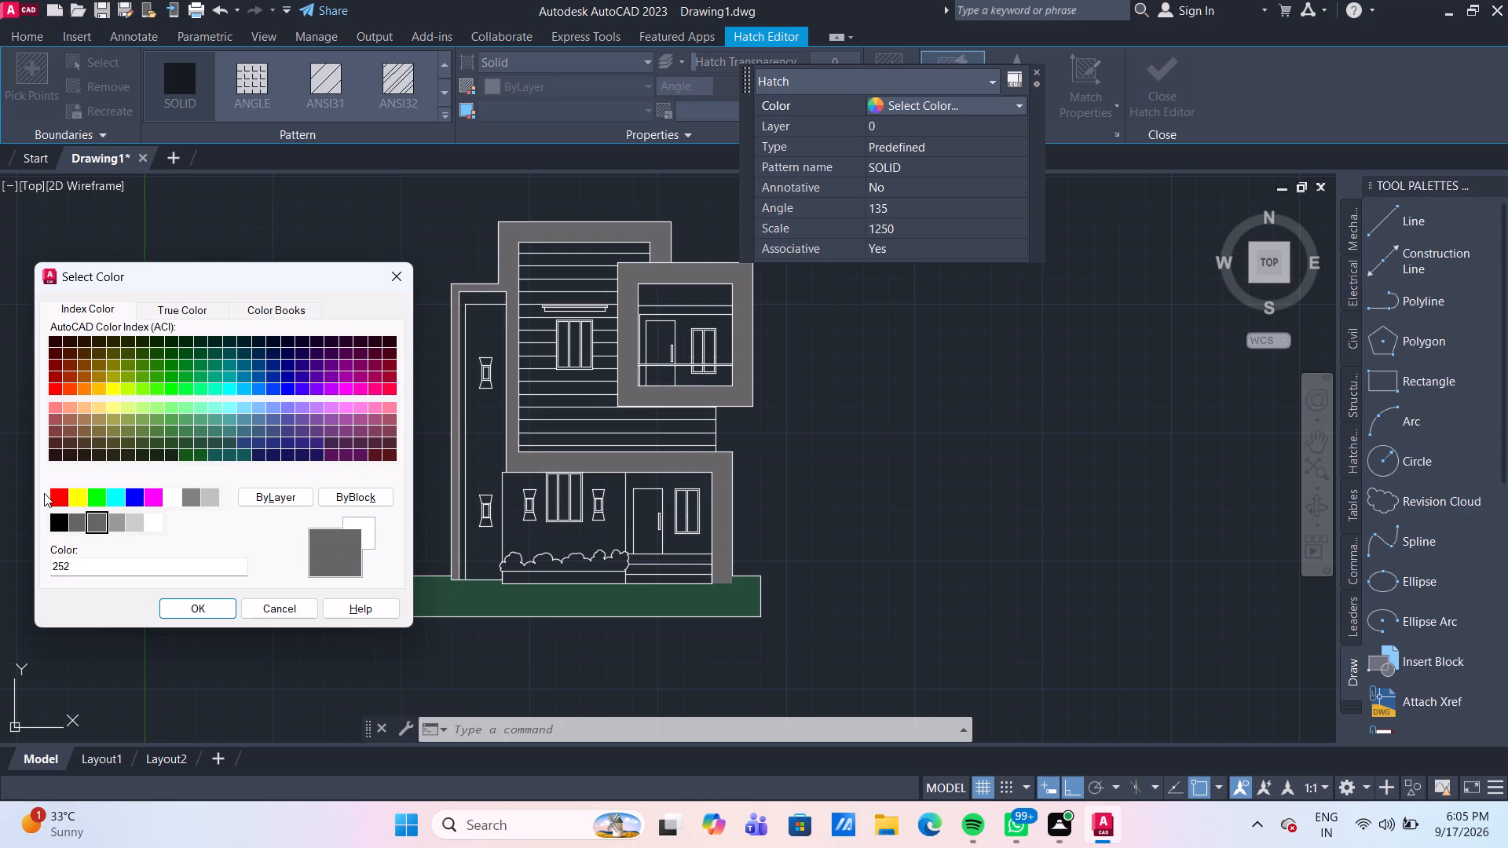
click(75, 526)
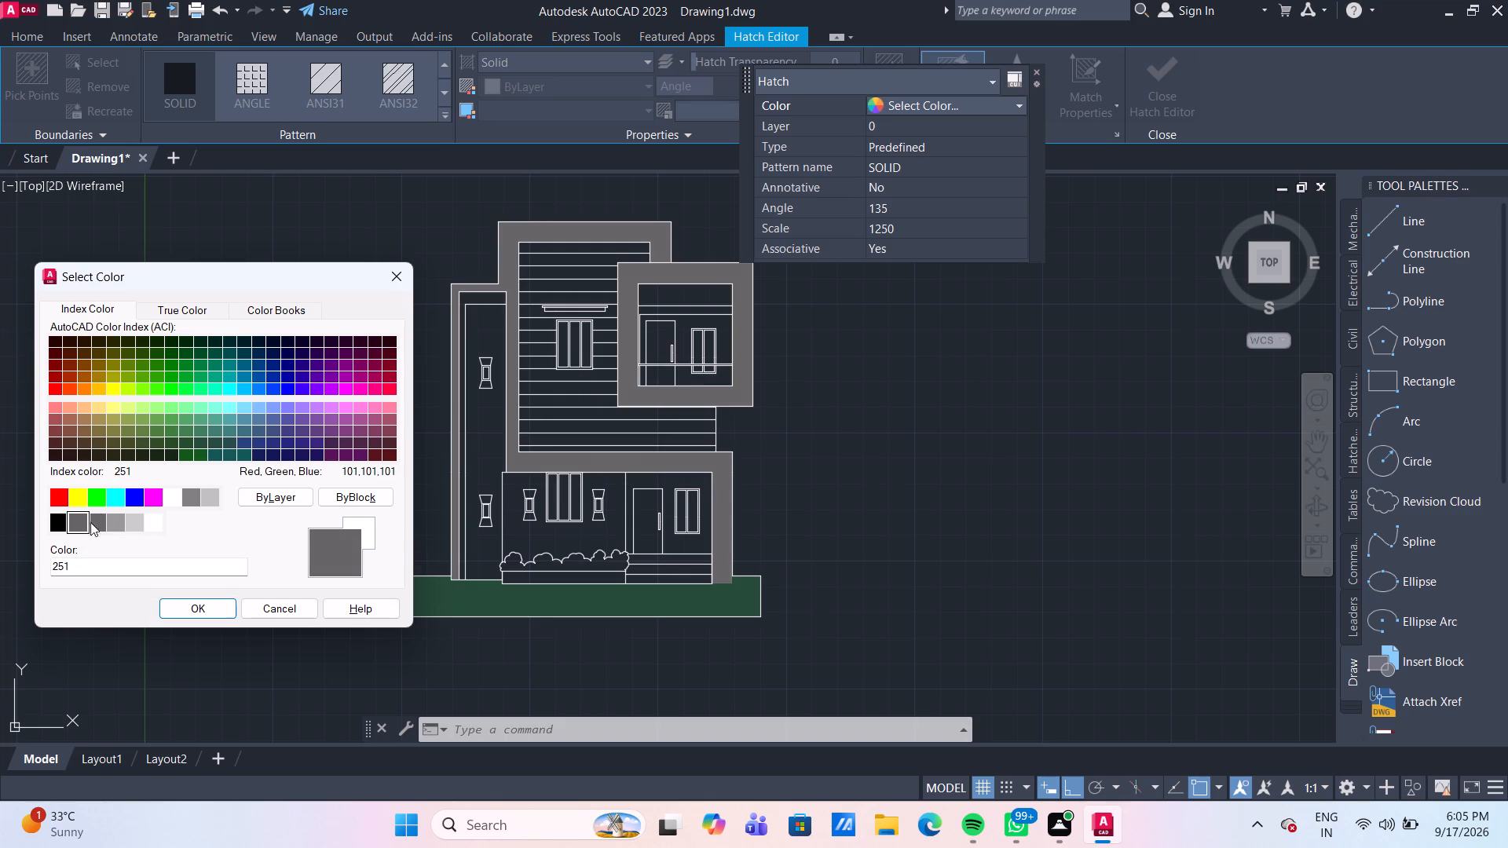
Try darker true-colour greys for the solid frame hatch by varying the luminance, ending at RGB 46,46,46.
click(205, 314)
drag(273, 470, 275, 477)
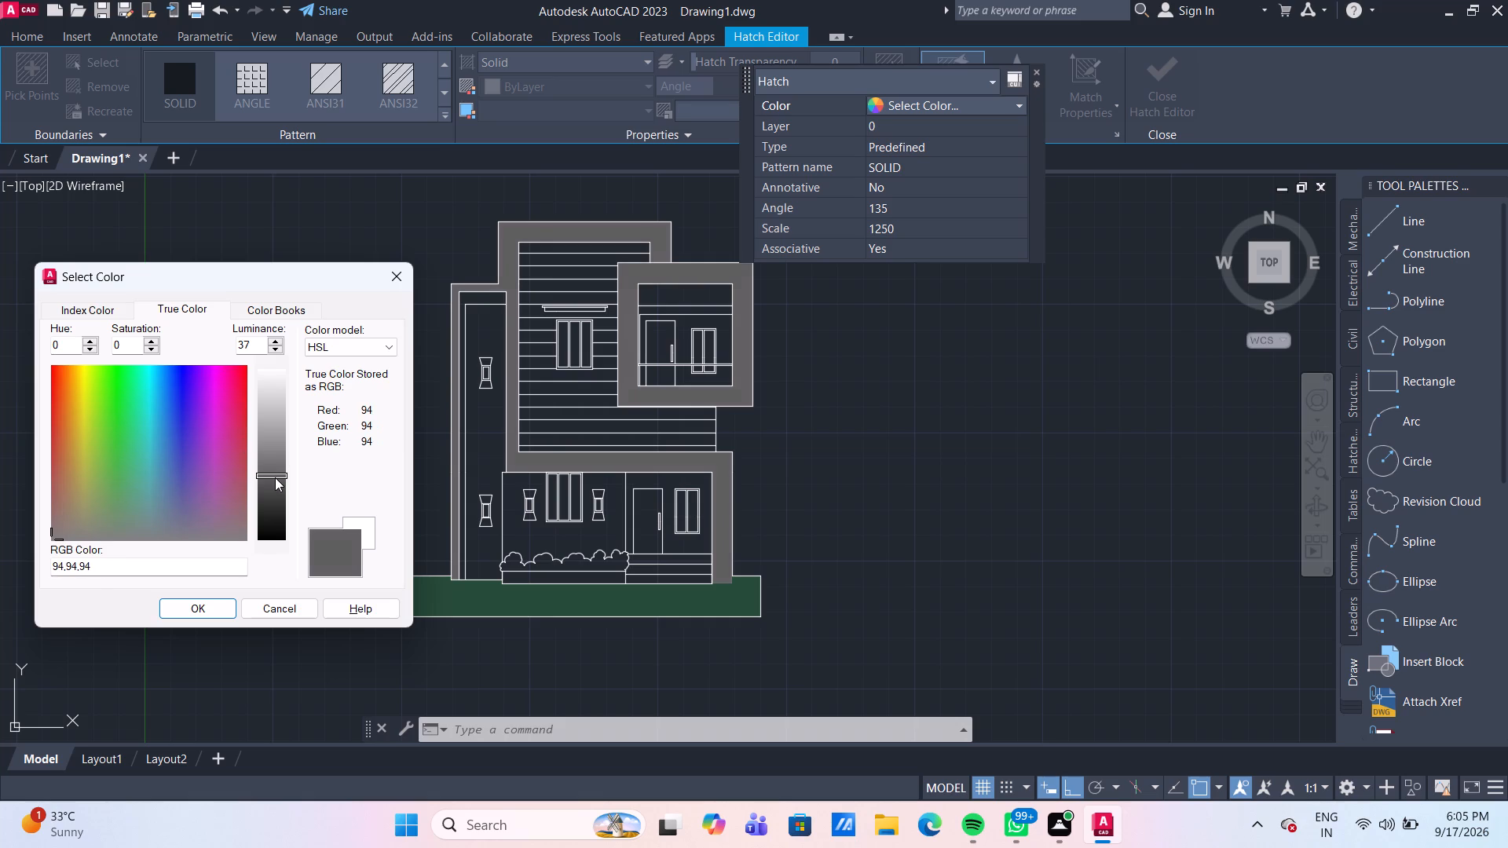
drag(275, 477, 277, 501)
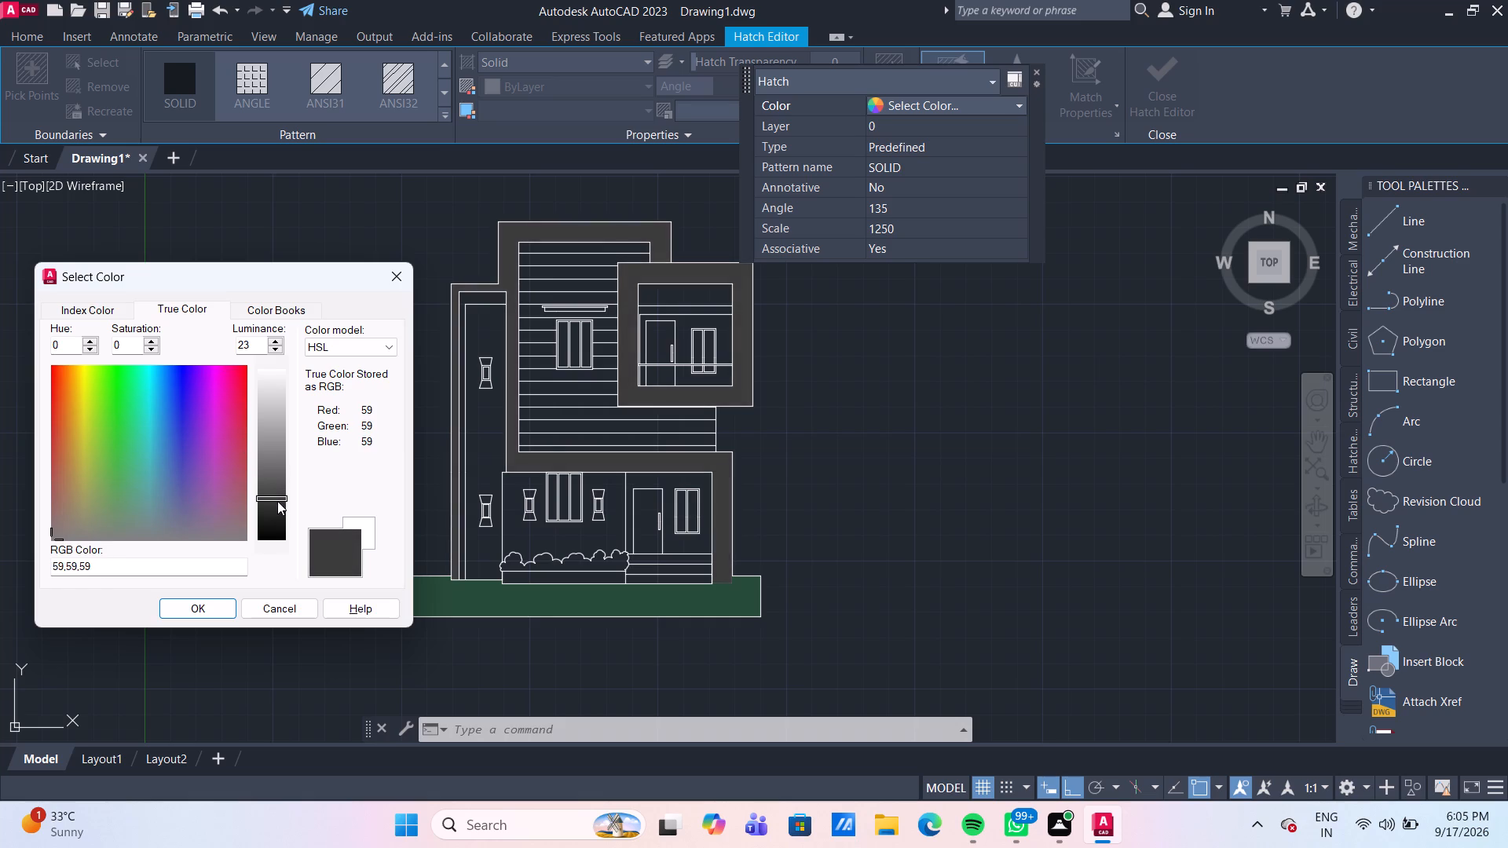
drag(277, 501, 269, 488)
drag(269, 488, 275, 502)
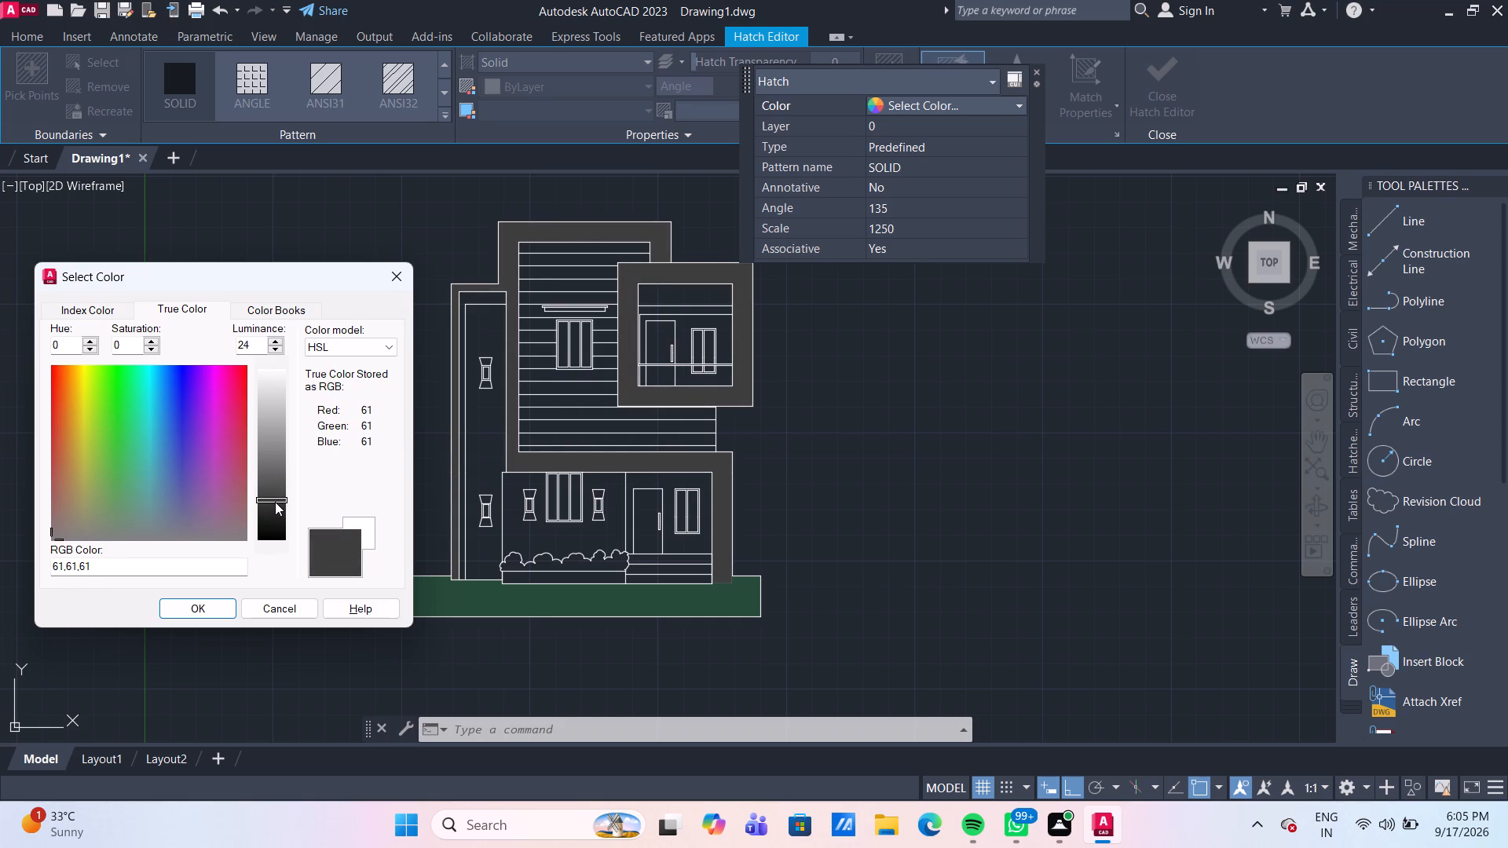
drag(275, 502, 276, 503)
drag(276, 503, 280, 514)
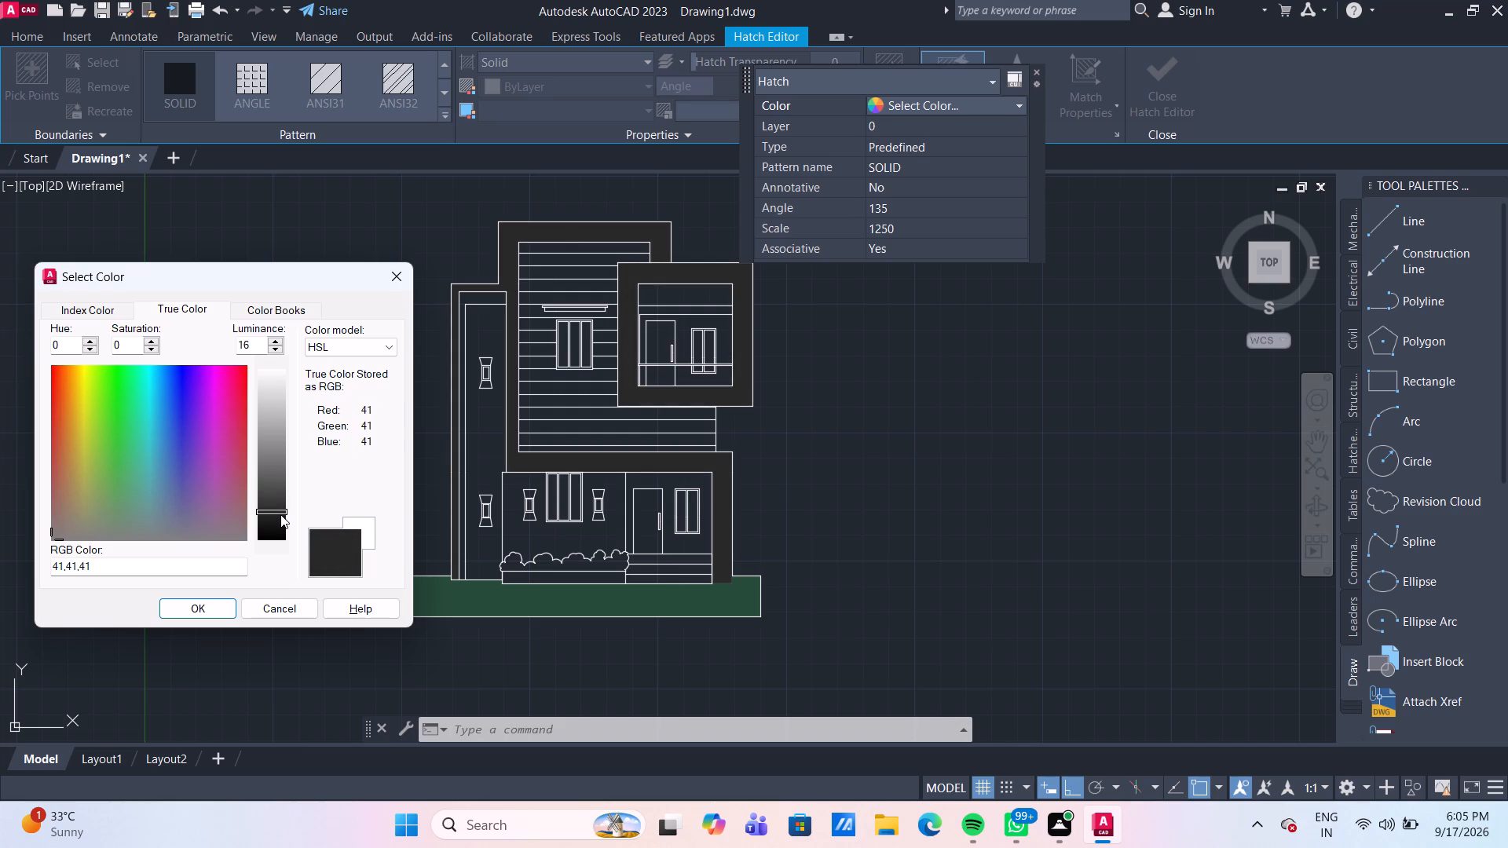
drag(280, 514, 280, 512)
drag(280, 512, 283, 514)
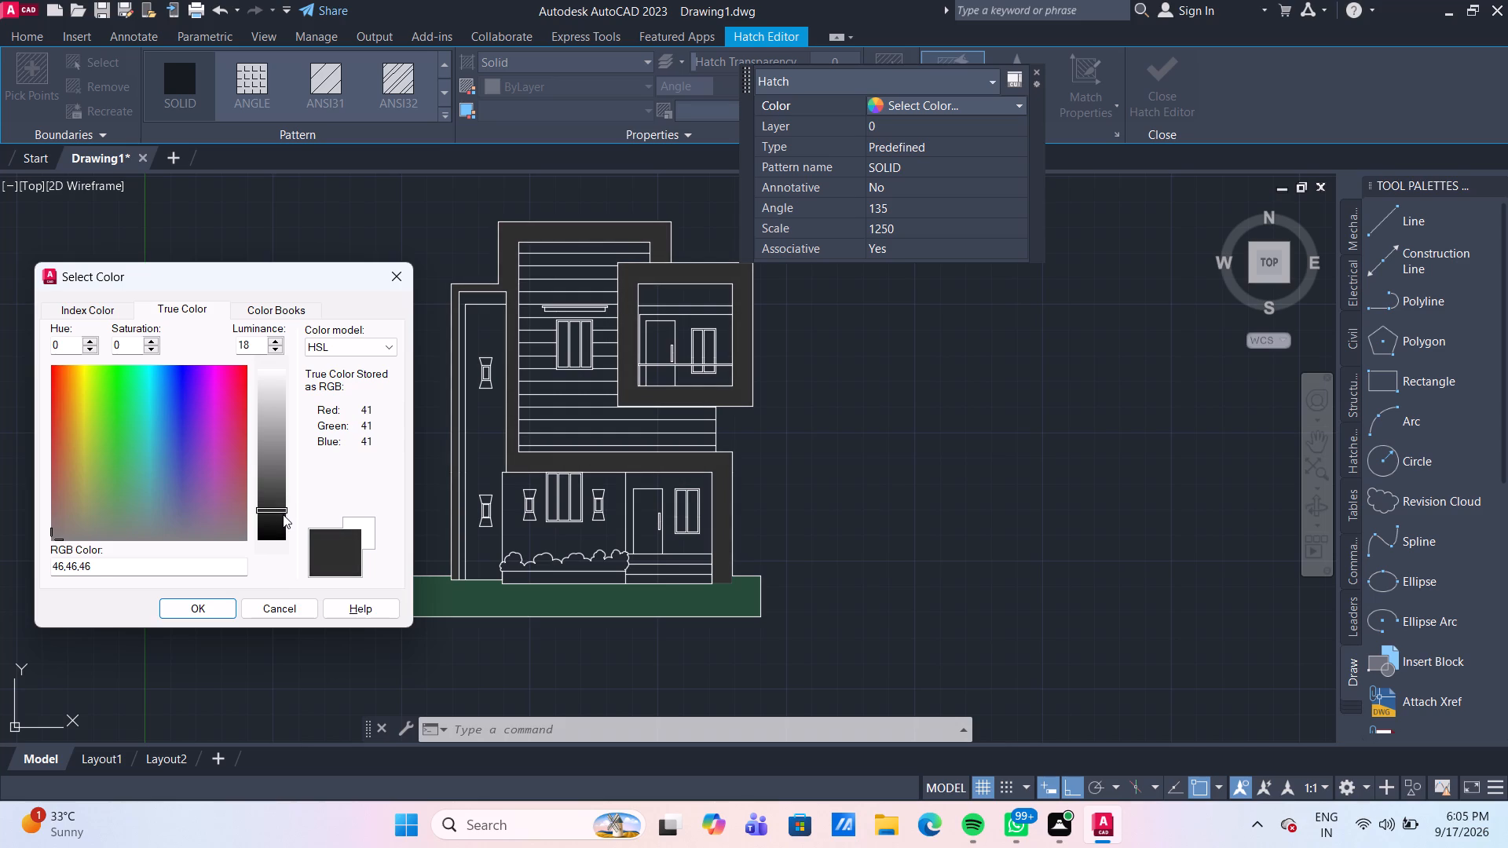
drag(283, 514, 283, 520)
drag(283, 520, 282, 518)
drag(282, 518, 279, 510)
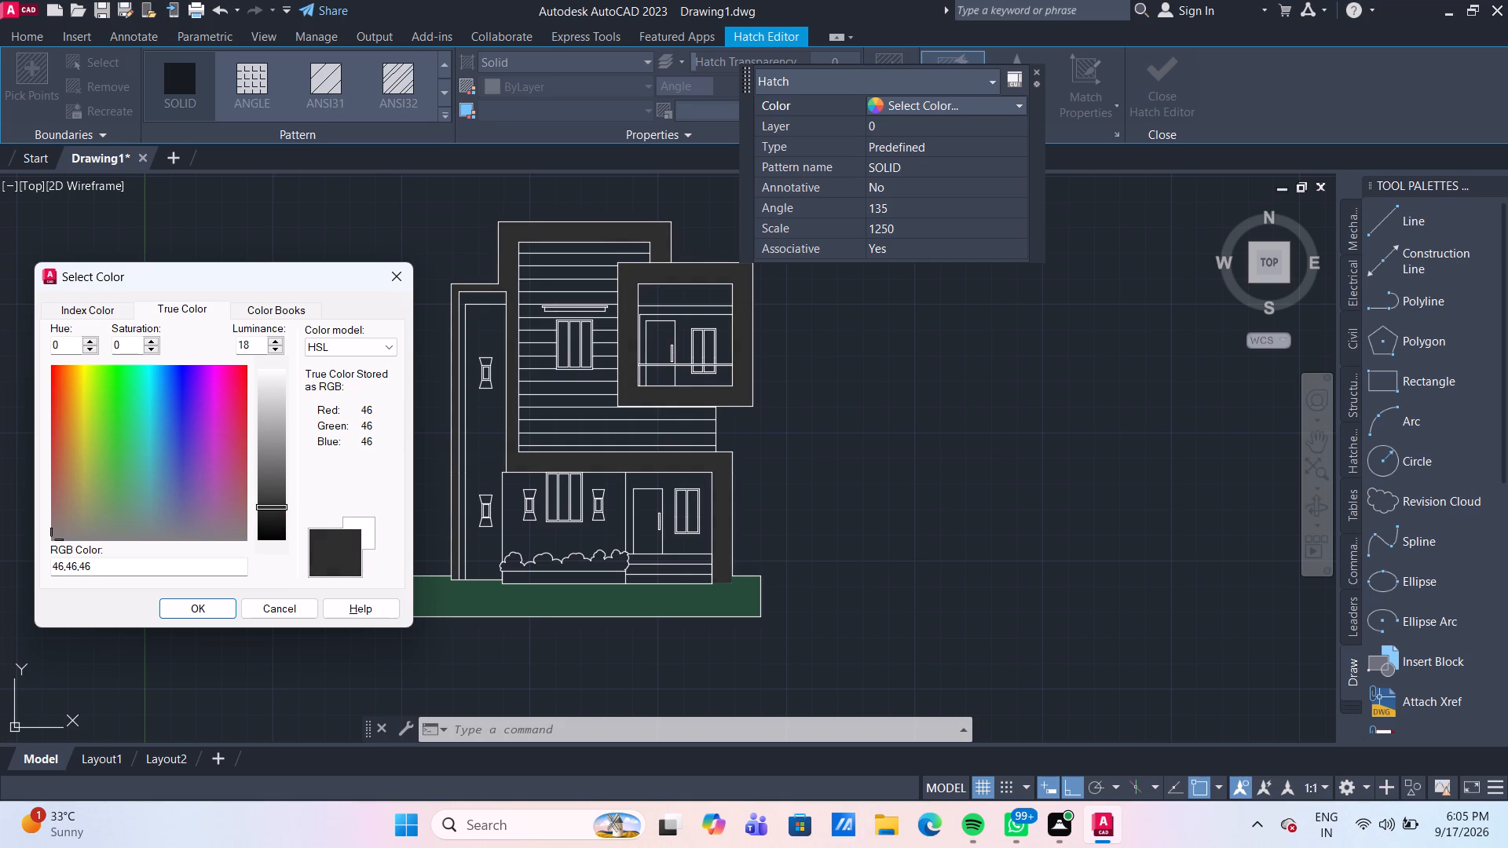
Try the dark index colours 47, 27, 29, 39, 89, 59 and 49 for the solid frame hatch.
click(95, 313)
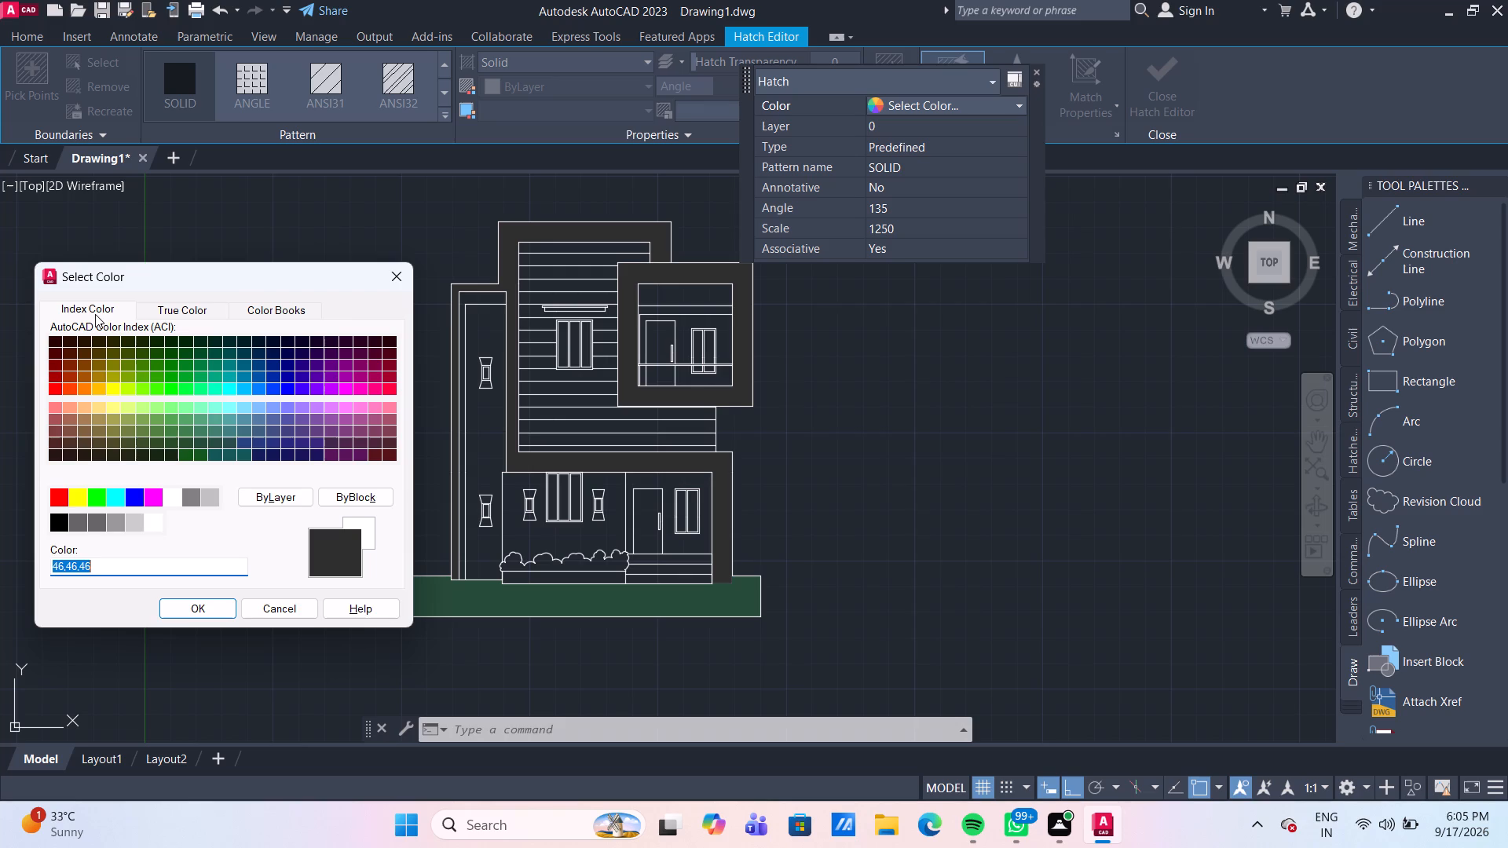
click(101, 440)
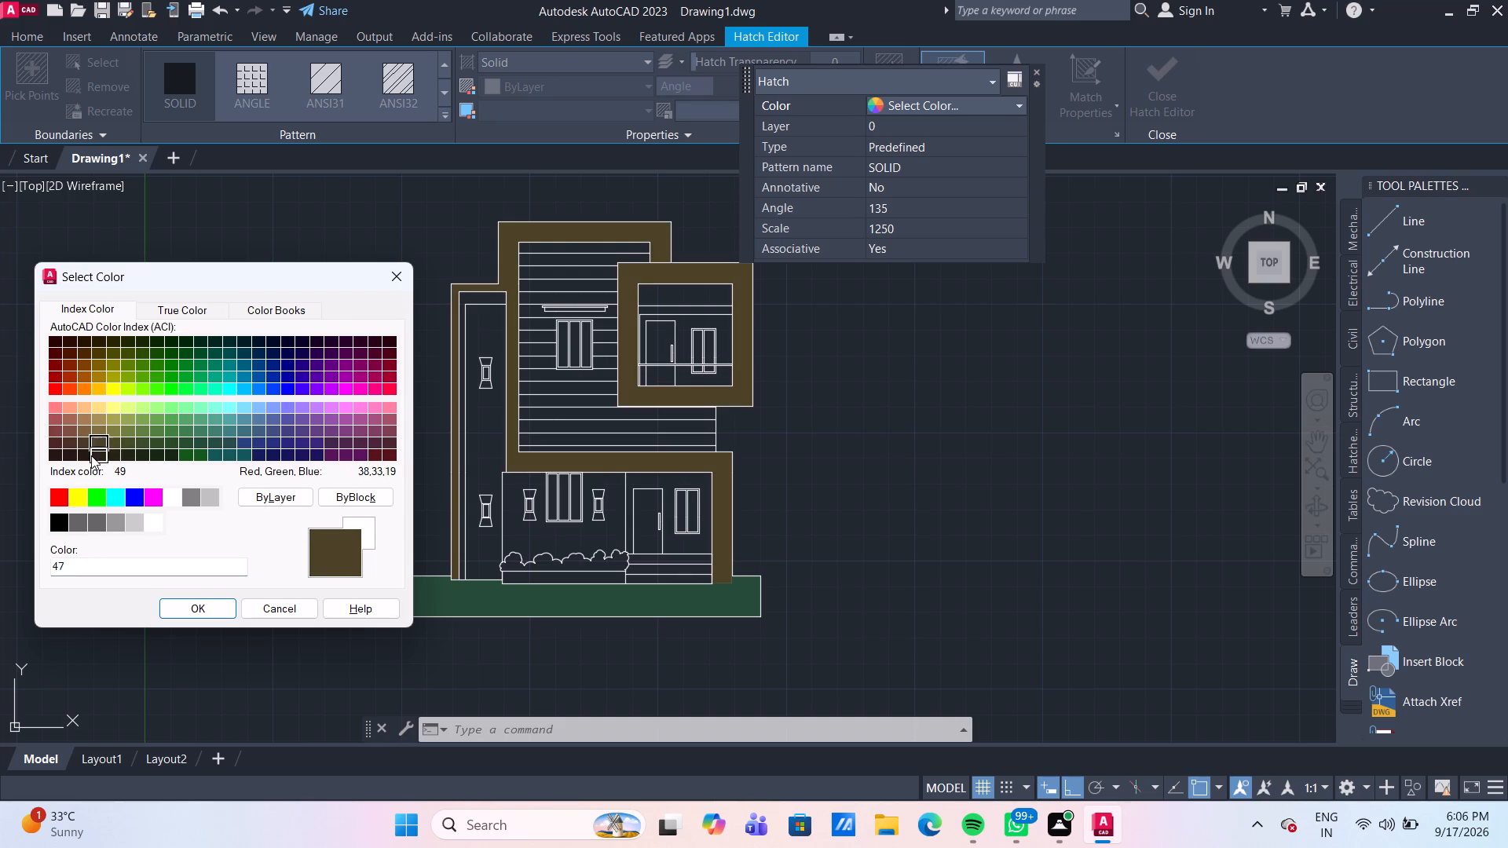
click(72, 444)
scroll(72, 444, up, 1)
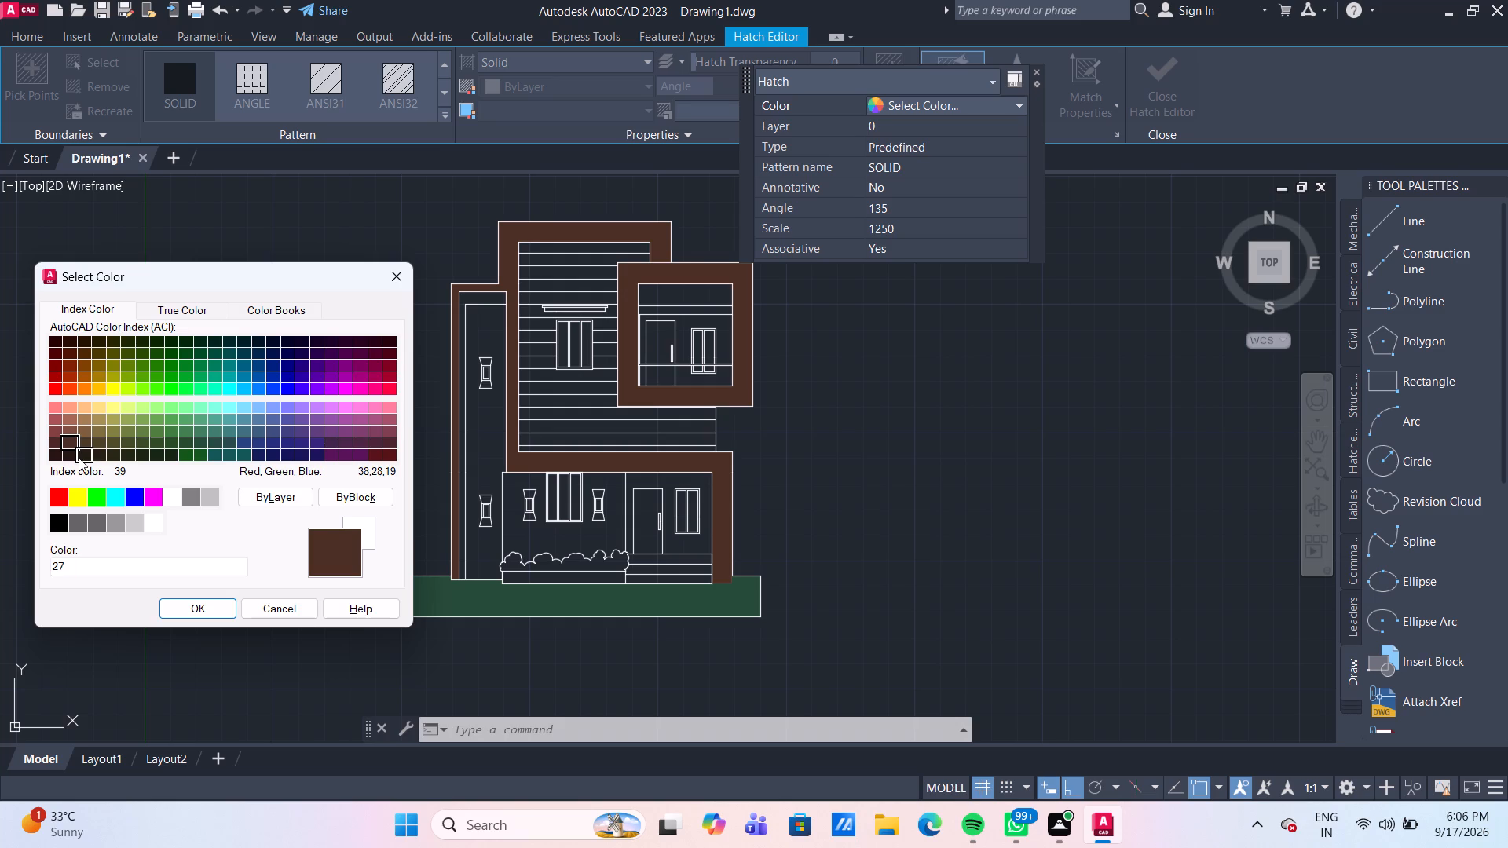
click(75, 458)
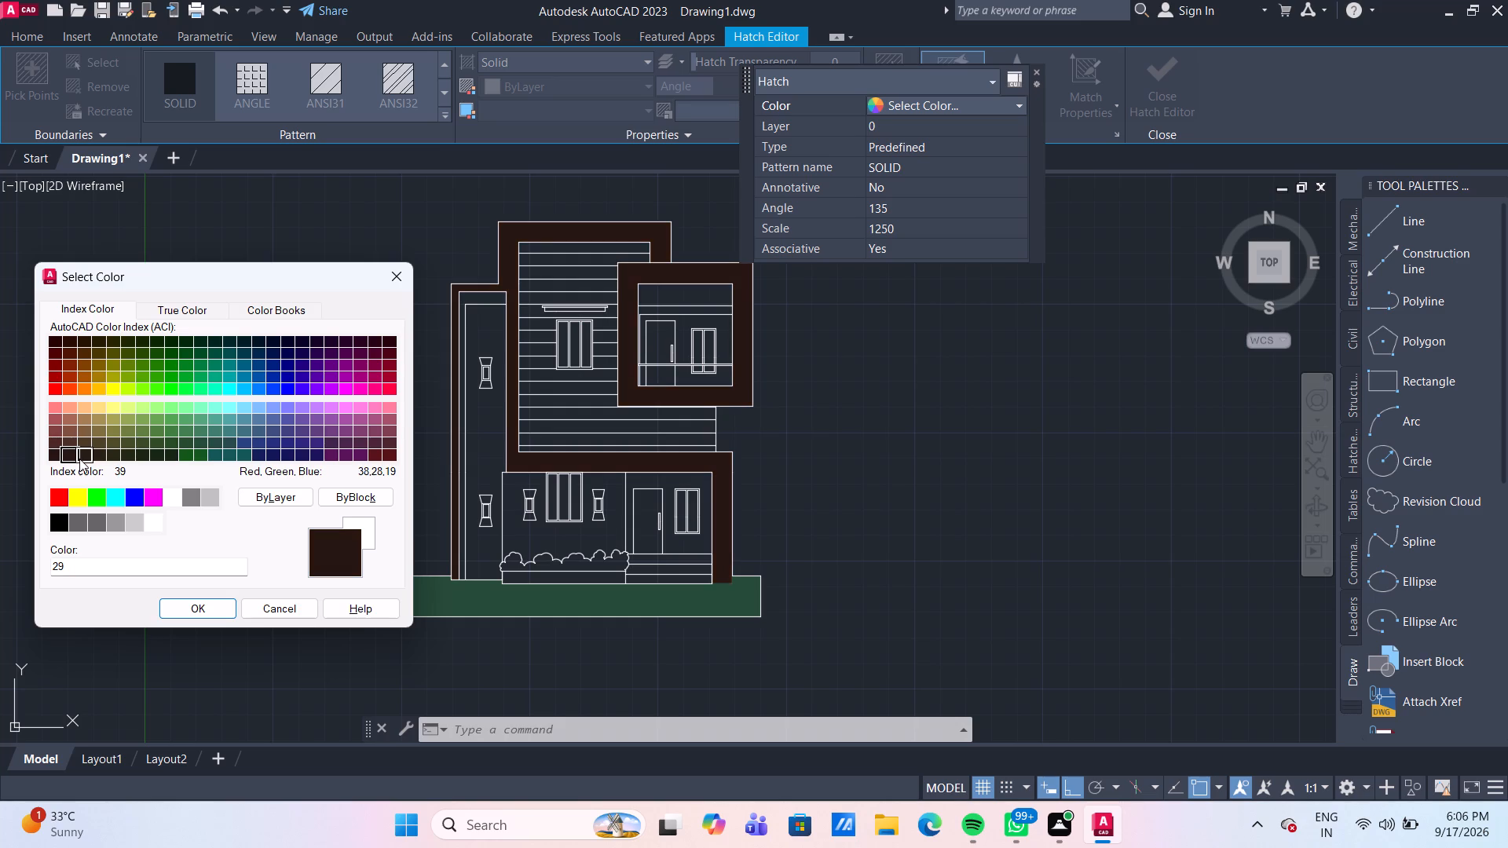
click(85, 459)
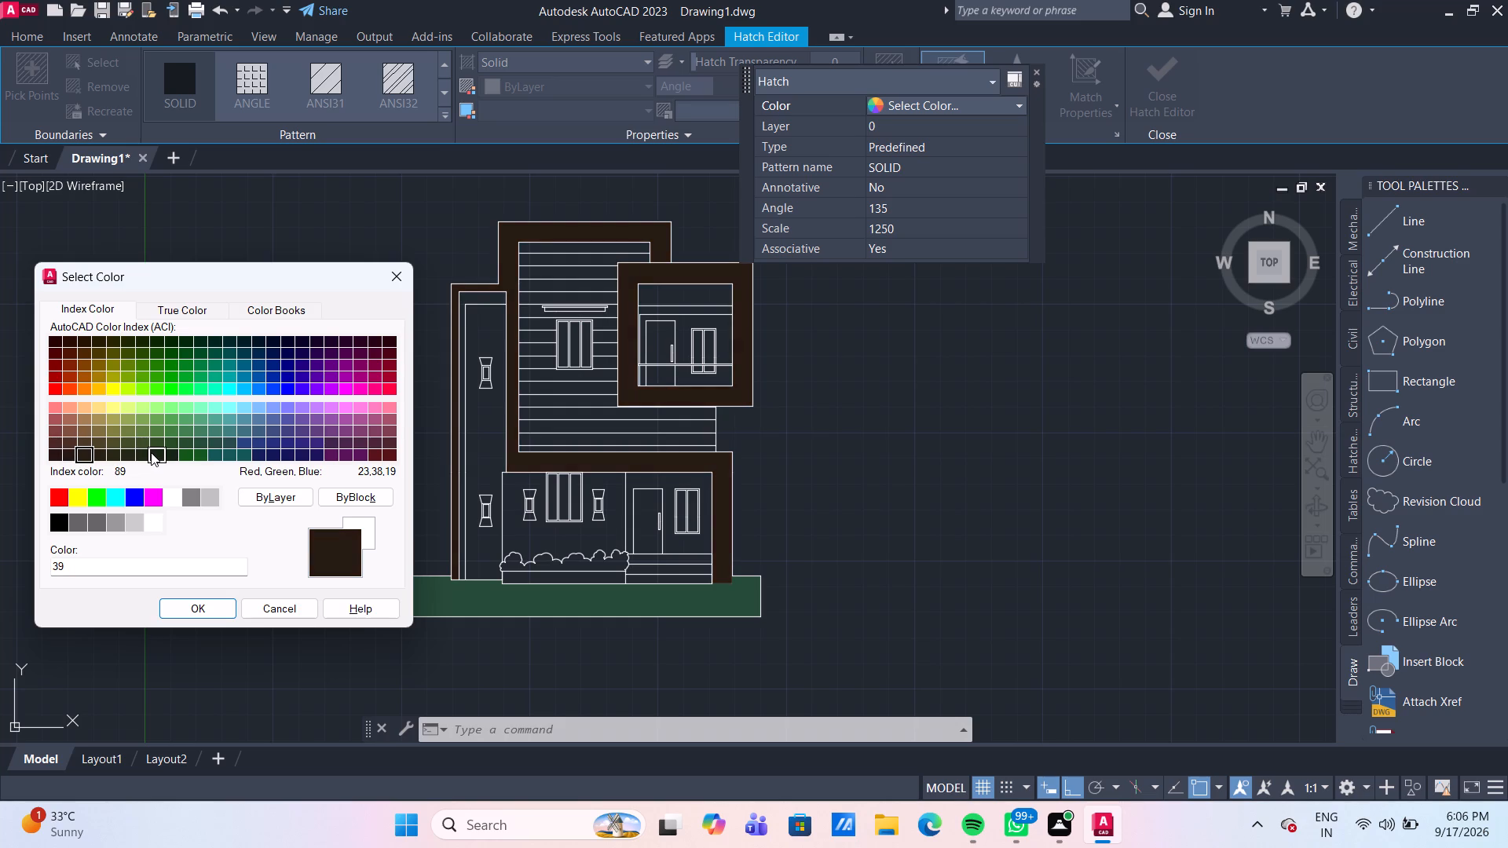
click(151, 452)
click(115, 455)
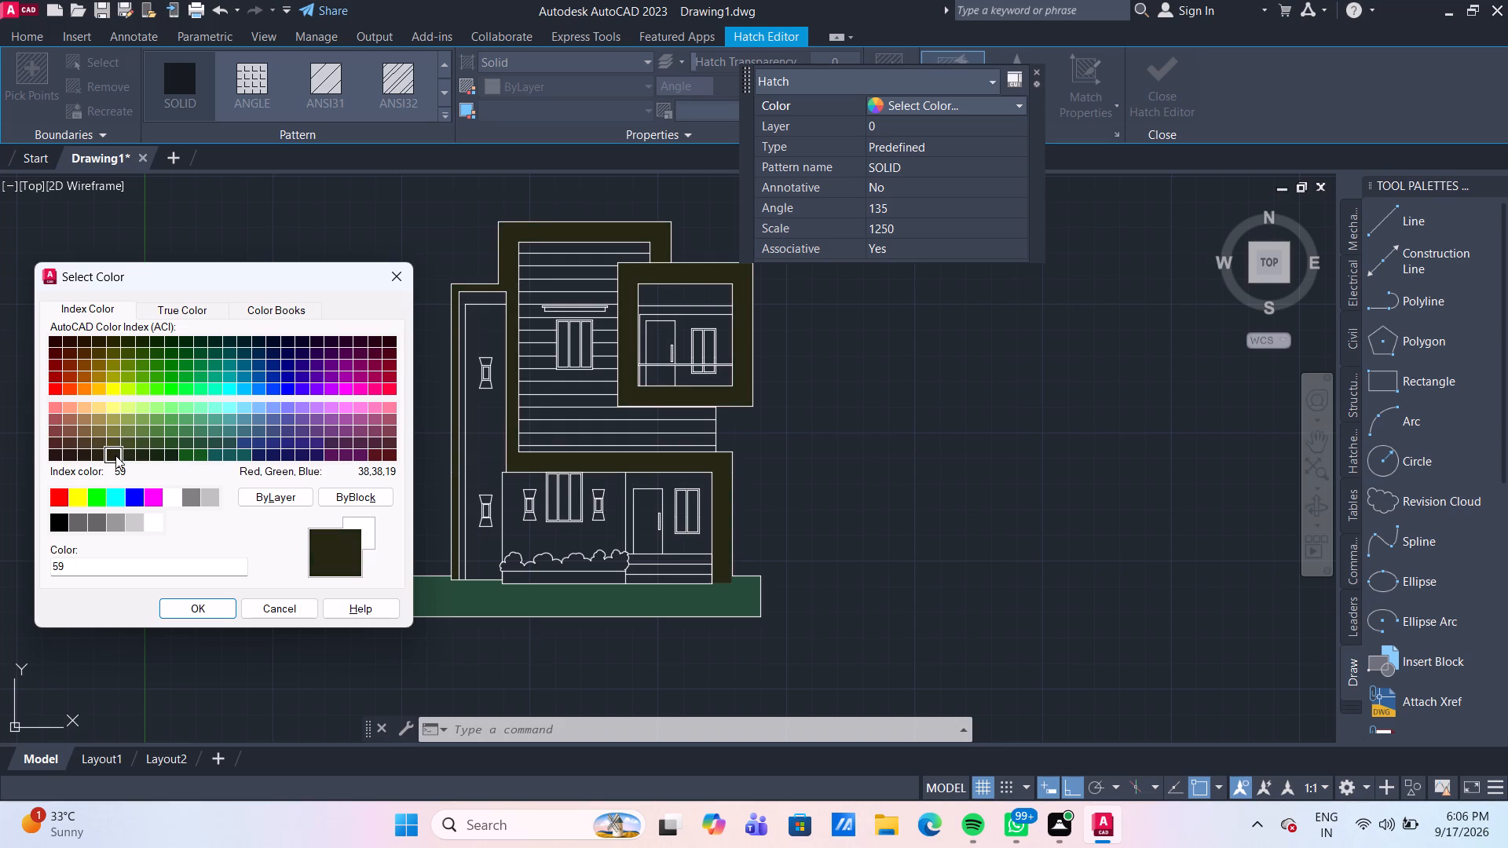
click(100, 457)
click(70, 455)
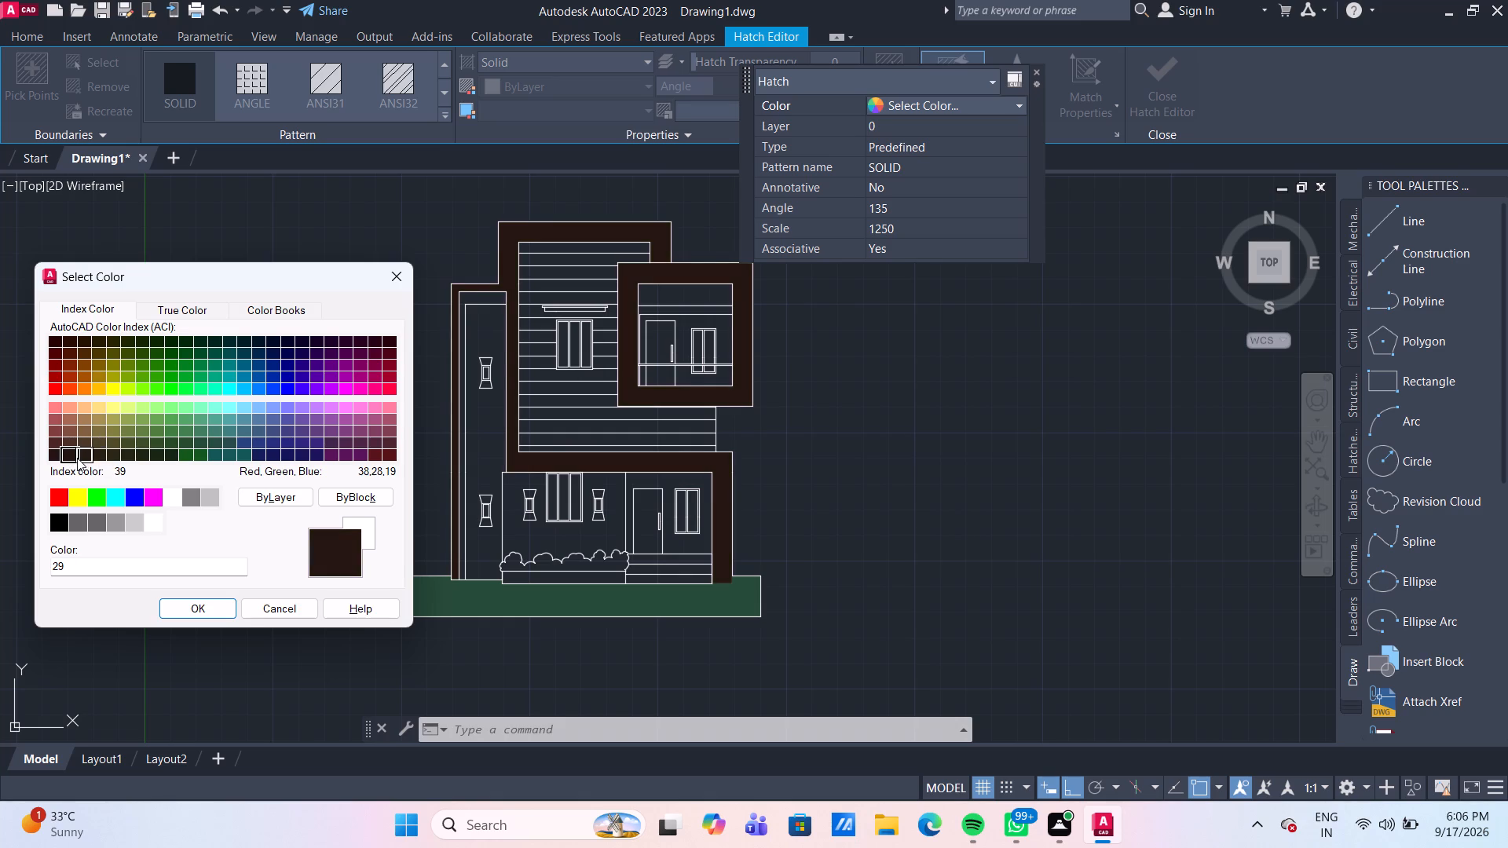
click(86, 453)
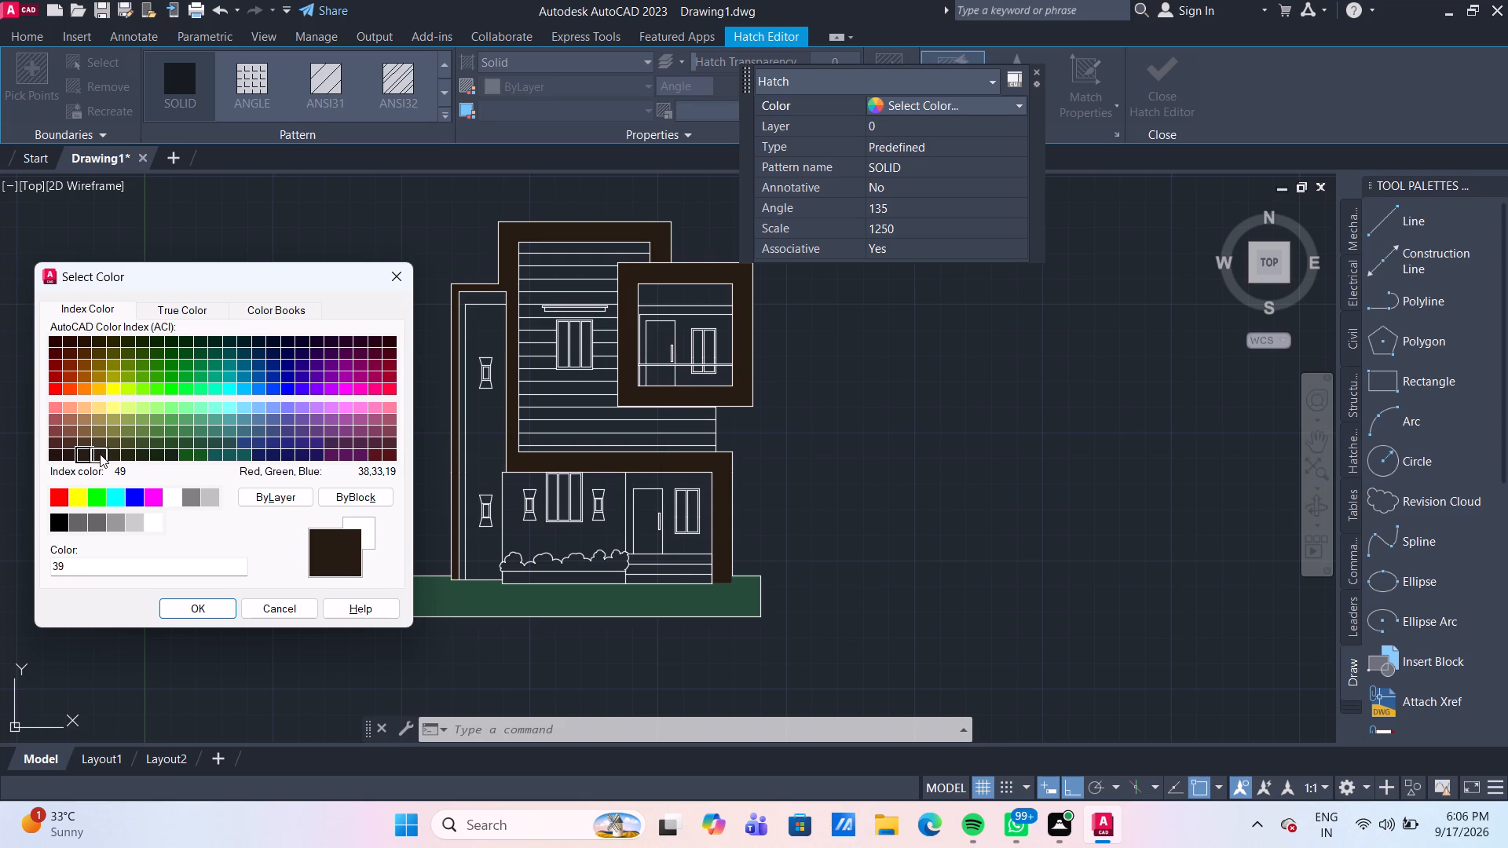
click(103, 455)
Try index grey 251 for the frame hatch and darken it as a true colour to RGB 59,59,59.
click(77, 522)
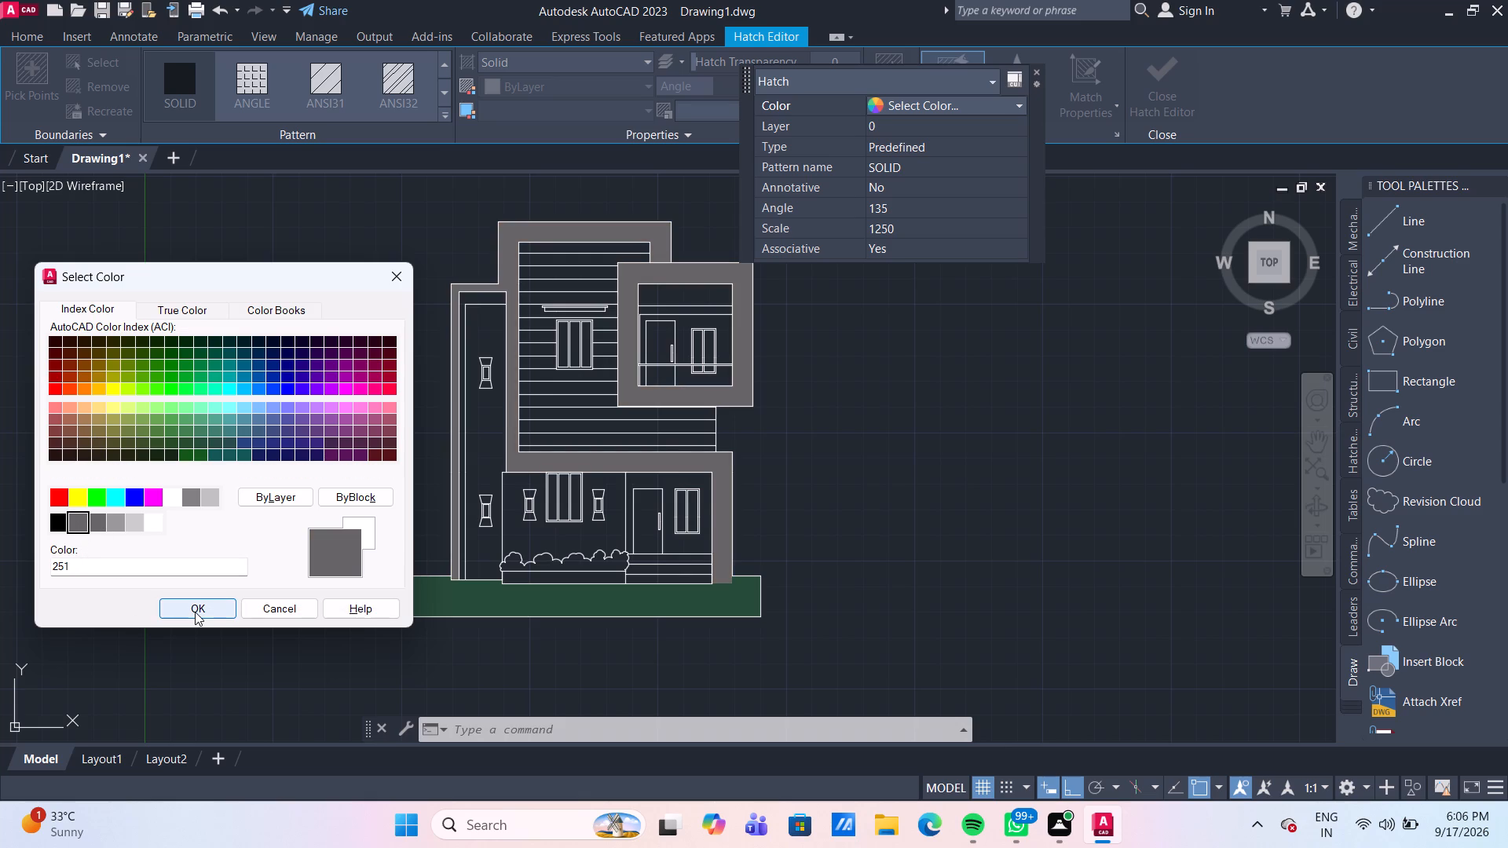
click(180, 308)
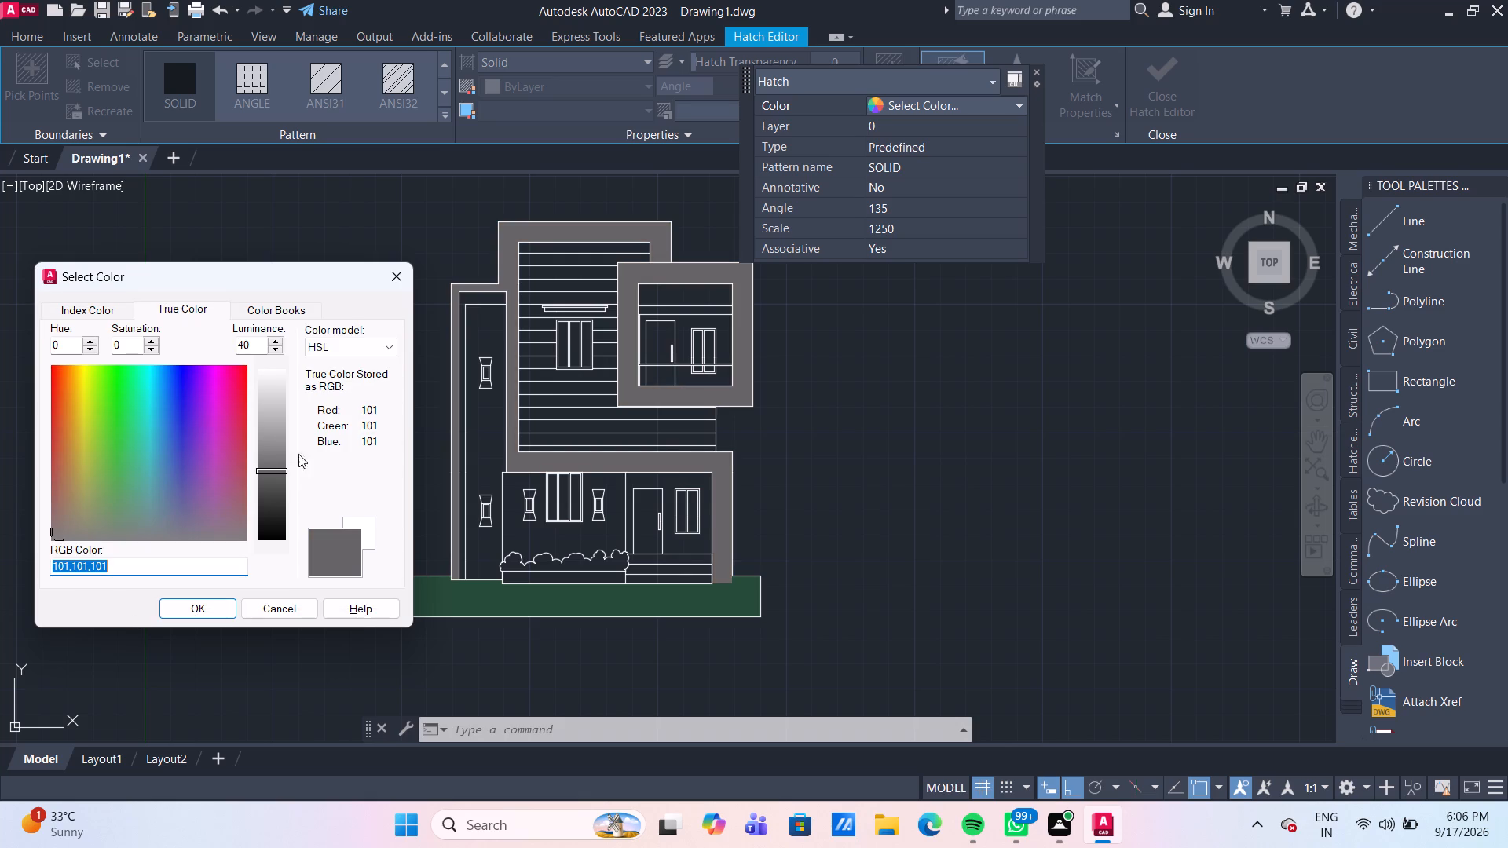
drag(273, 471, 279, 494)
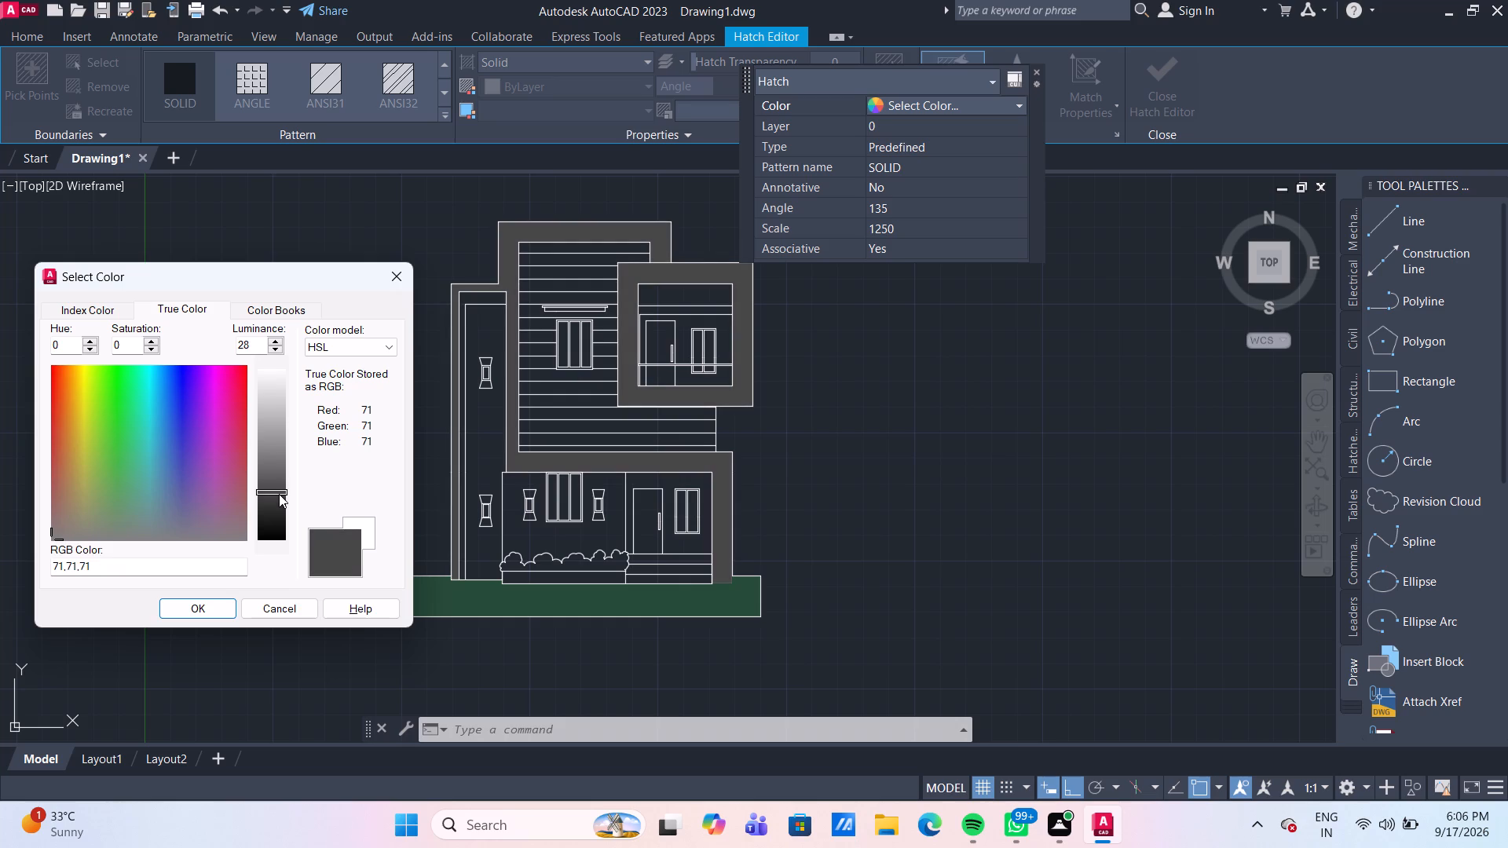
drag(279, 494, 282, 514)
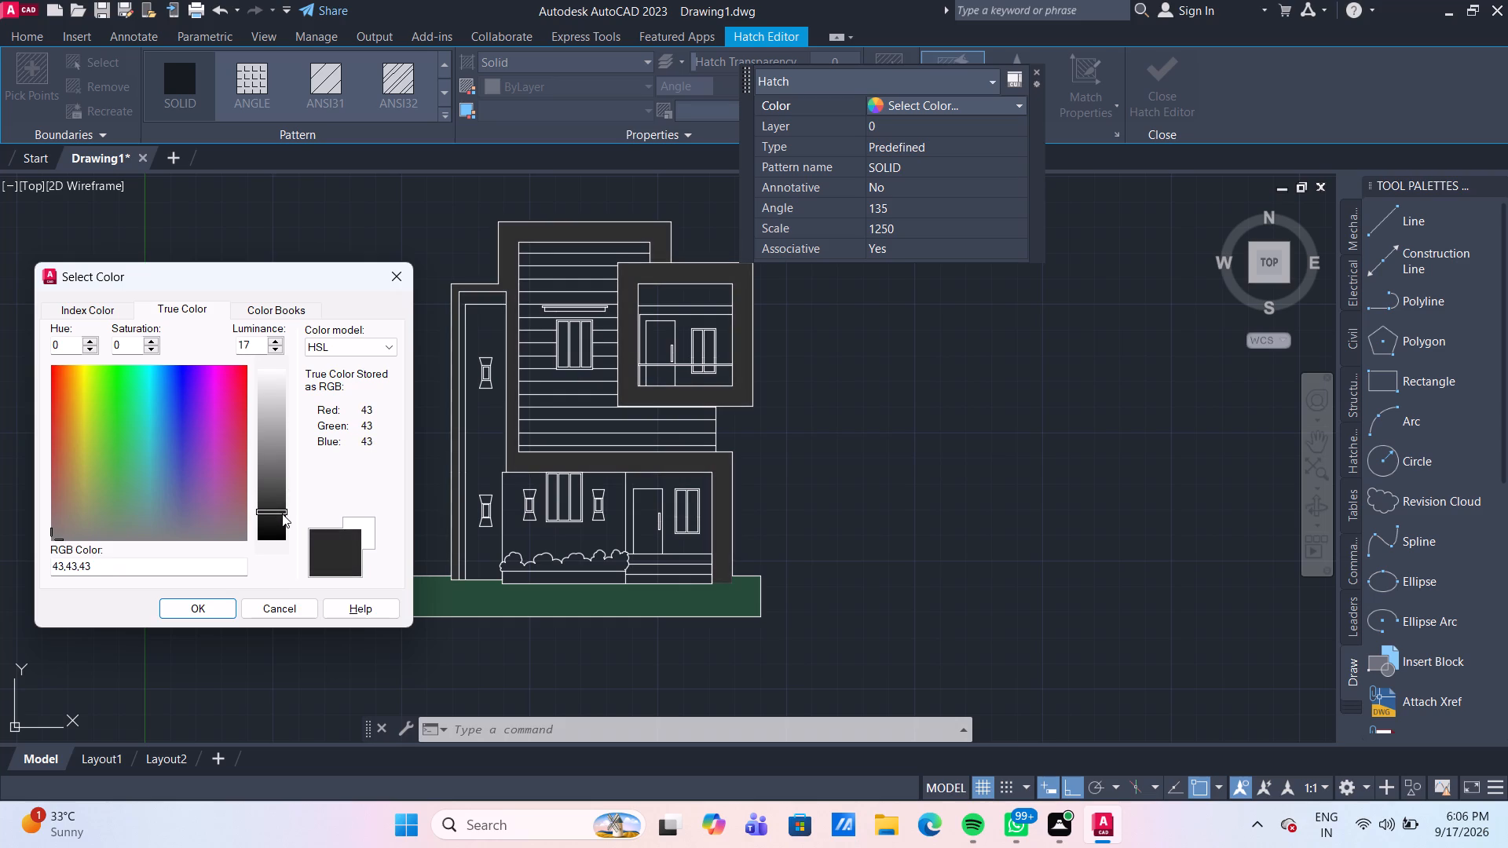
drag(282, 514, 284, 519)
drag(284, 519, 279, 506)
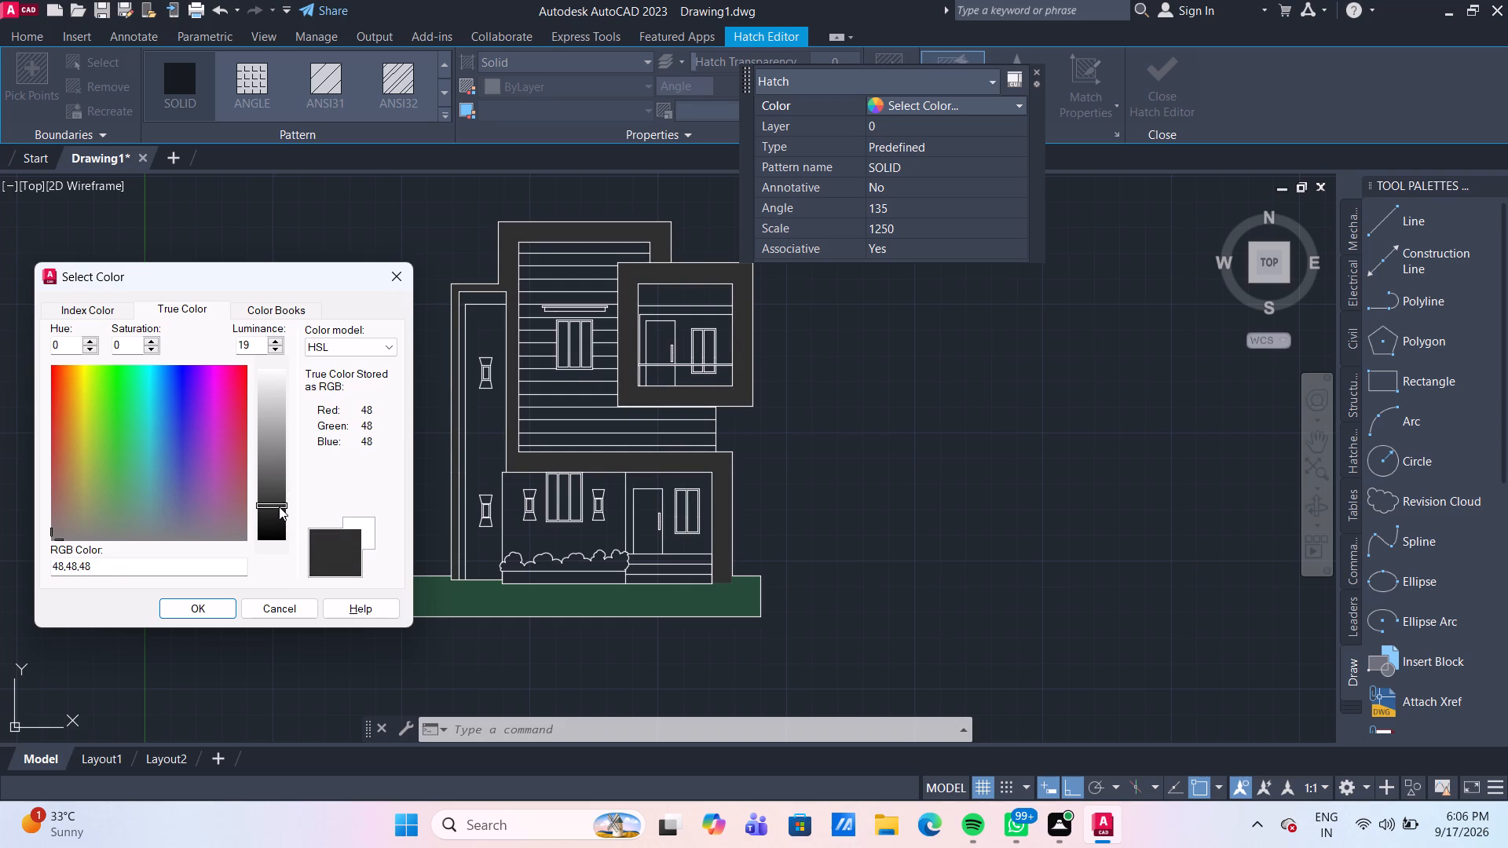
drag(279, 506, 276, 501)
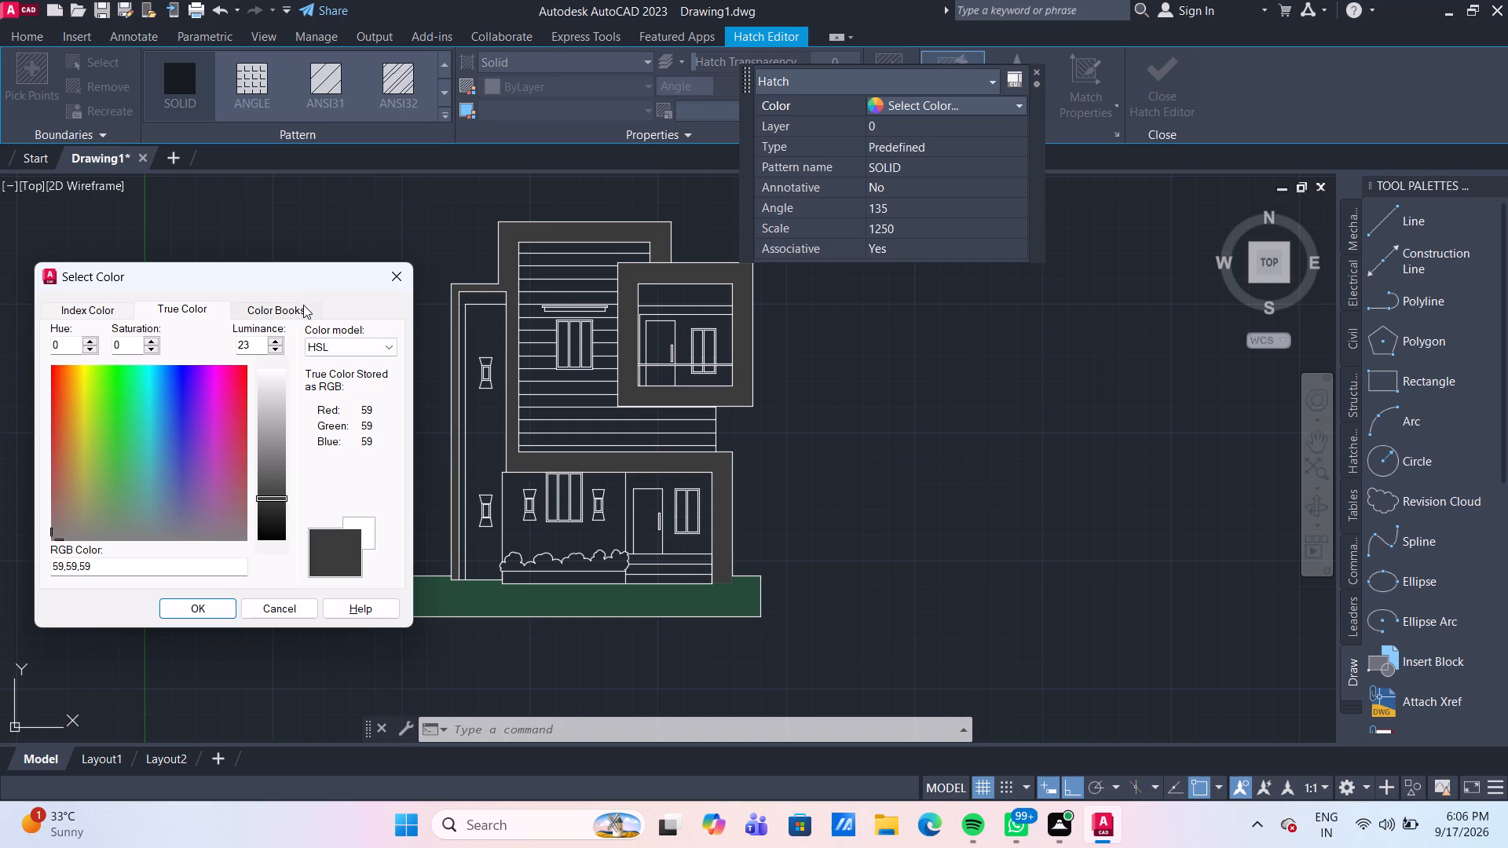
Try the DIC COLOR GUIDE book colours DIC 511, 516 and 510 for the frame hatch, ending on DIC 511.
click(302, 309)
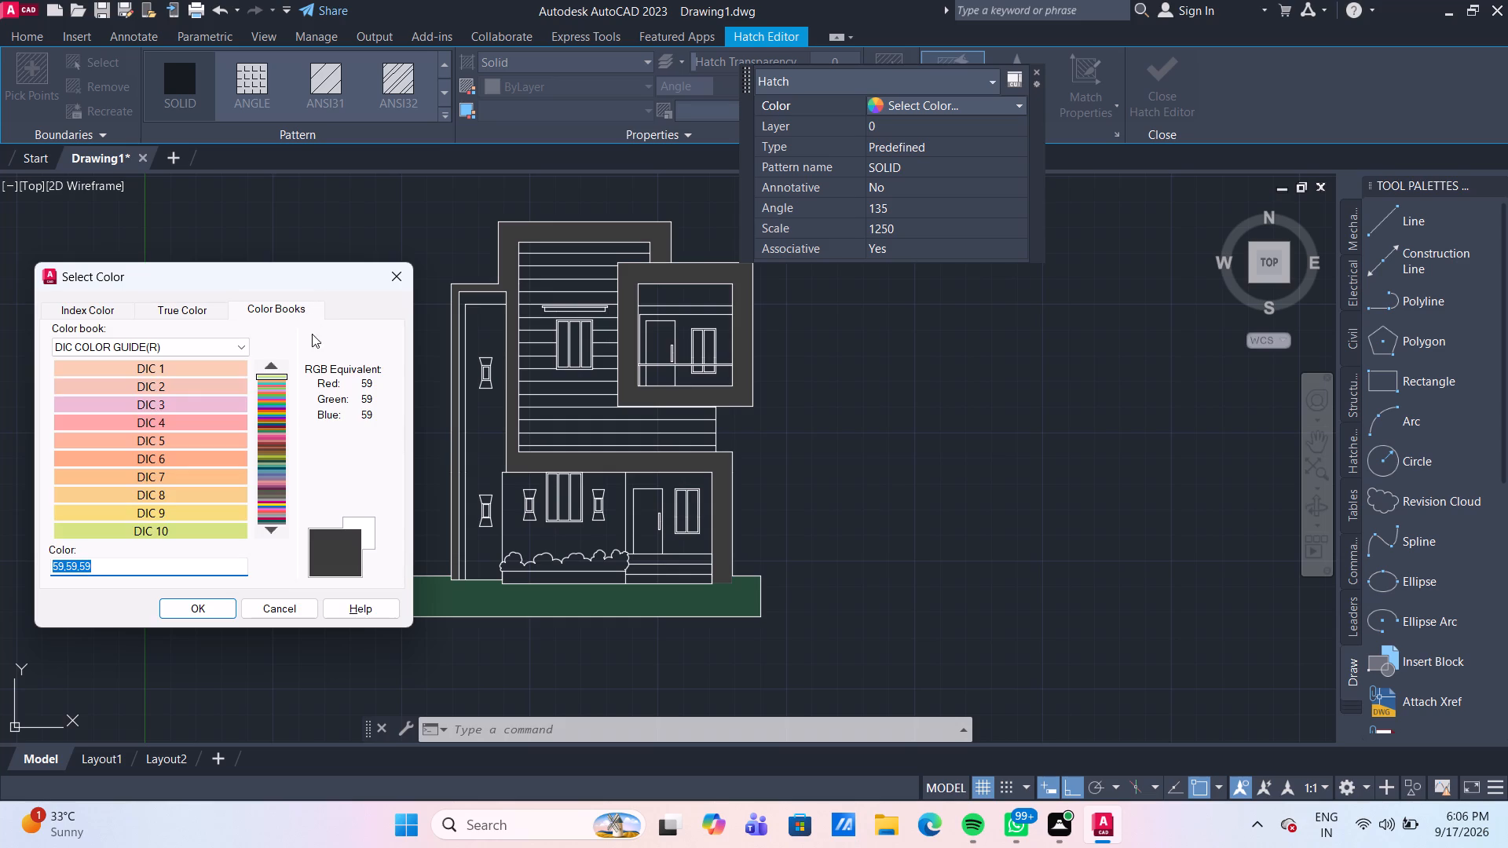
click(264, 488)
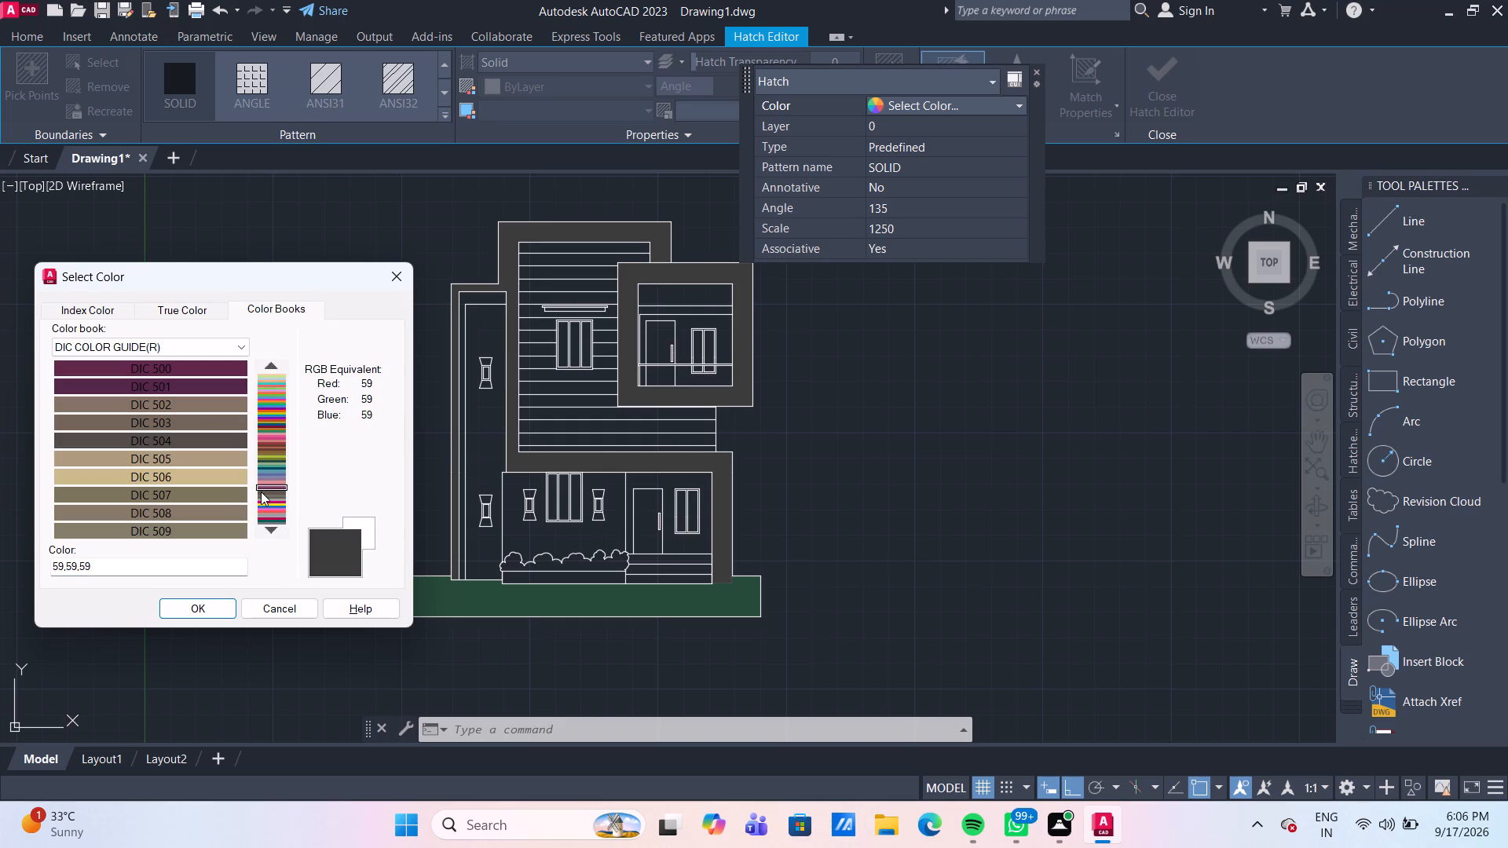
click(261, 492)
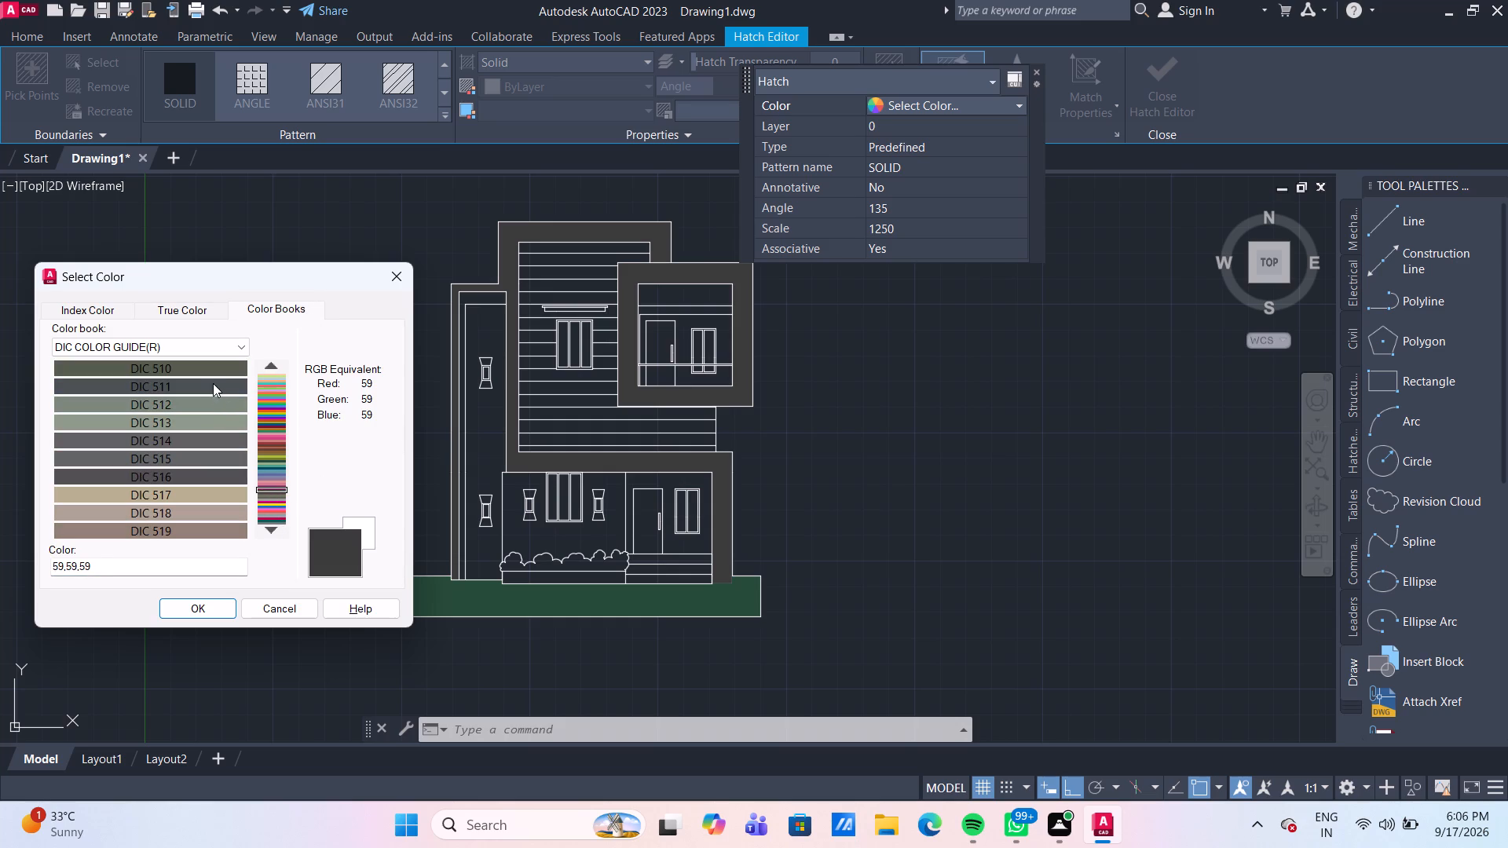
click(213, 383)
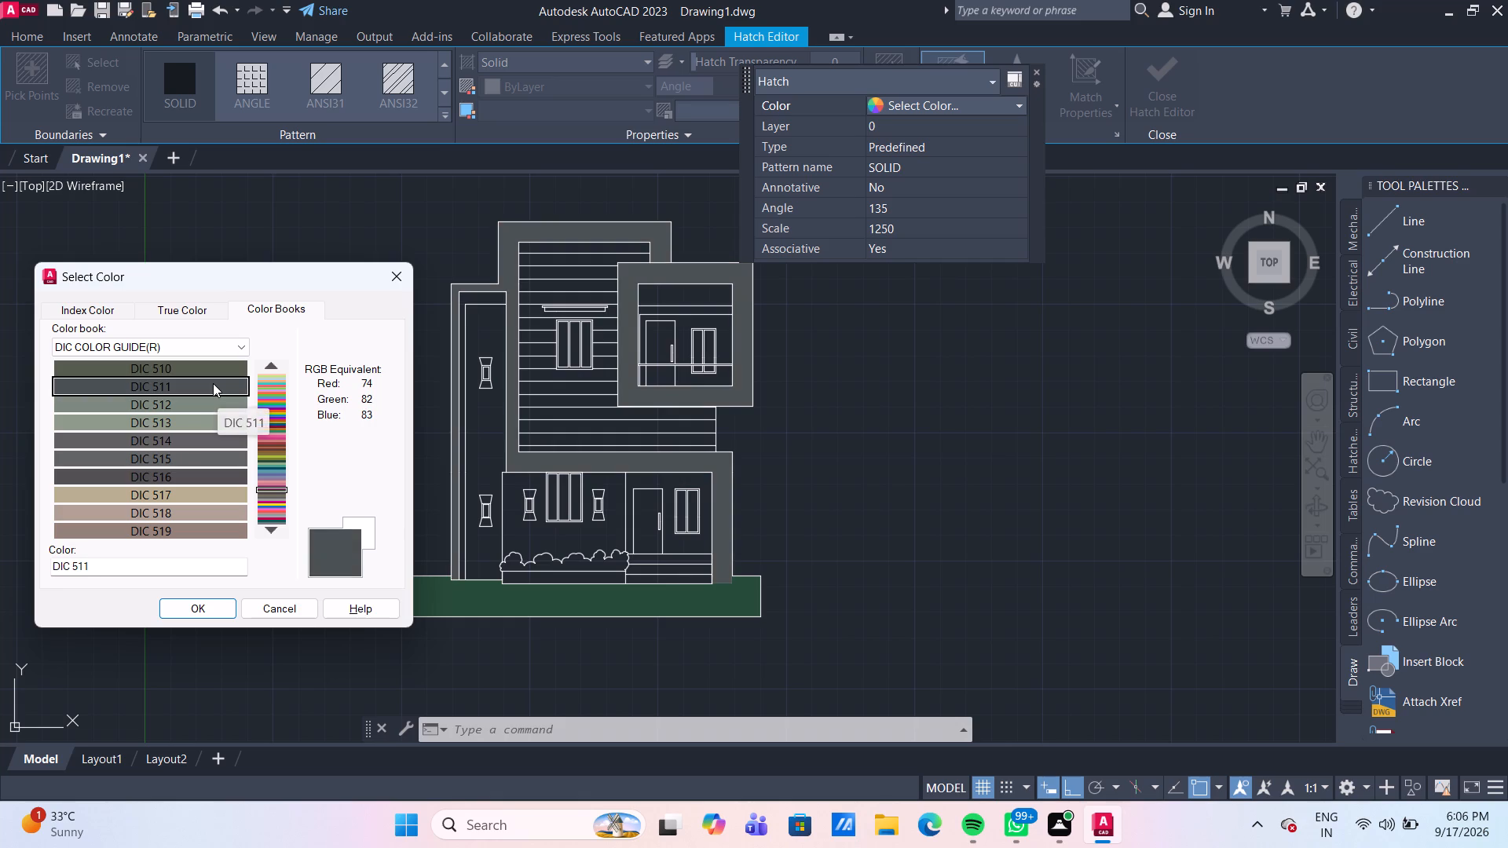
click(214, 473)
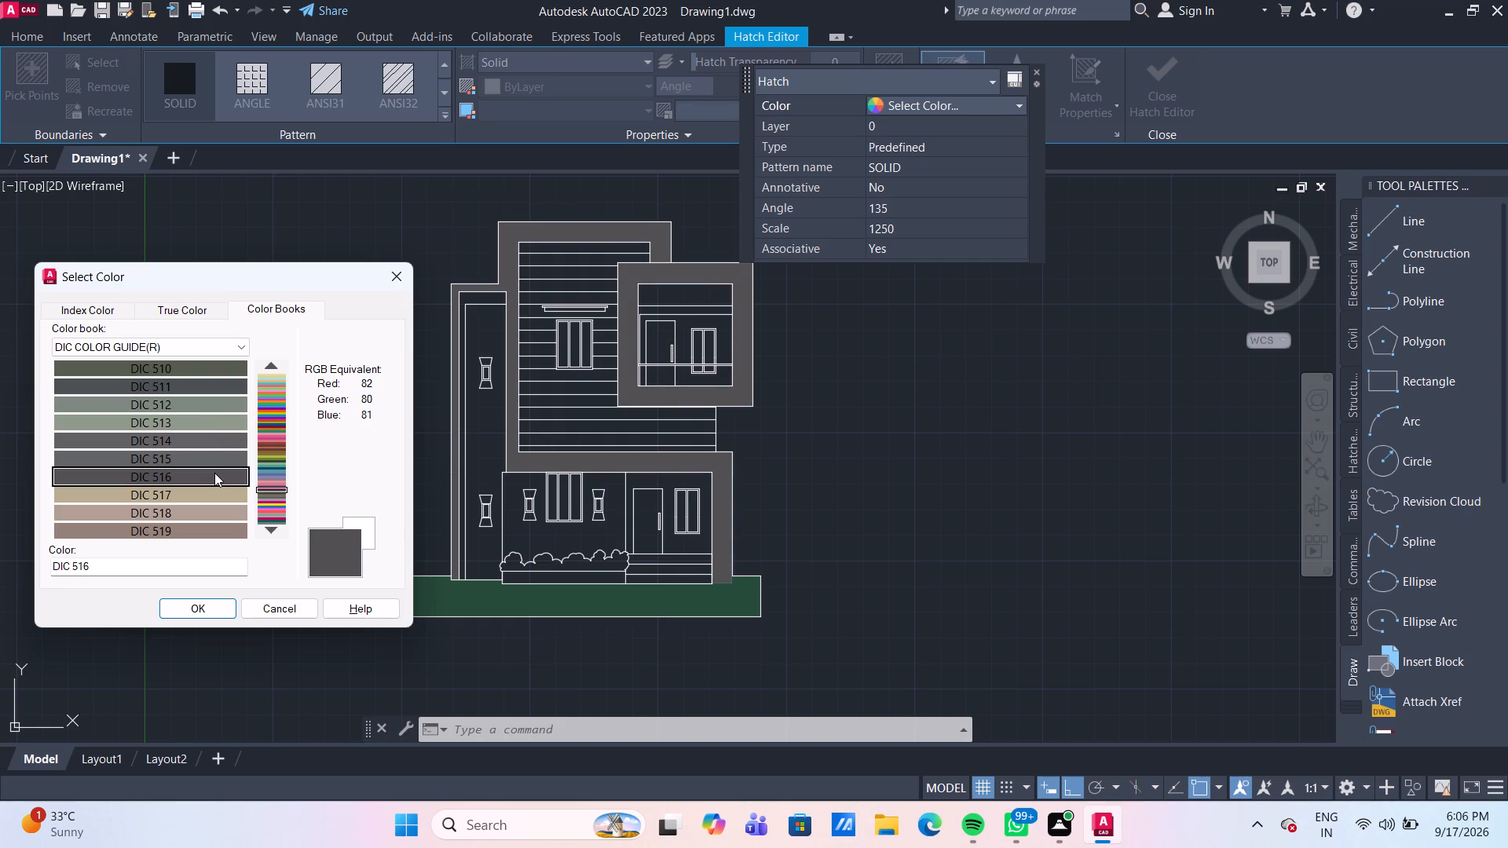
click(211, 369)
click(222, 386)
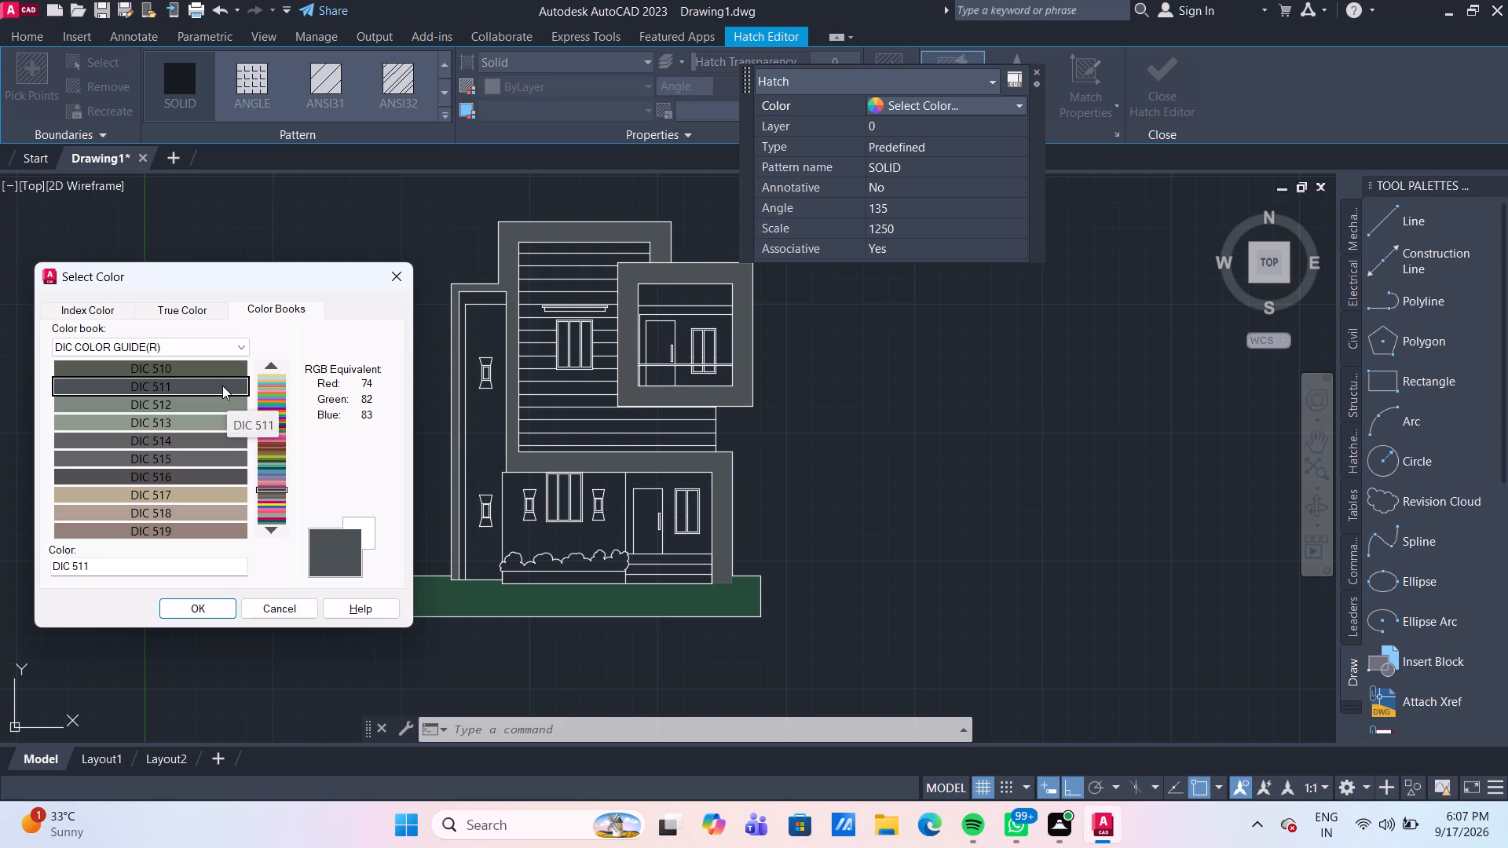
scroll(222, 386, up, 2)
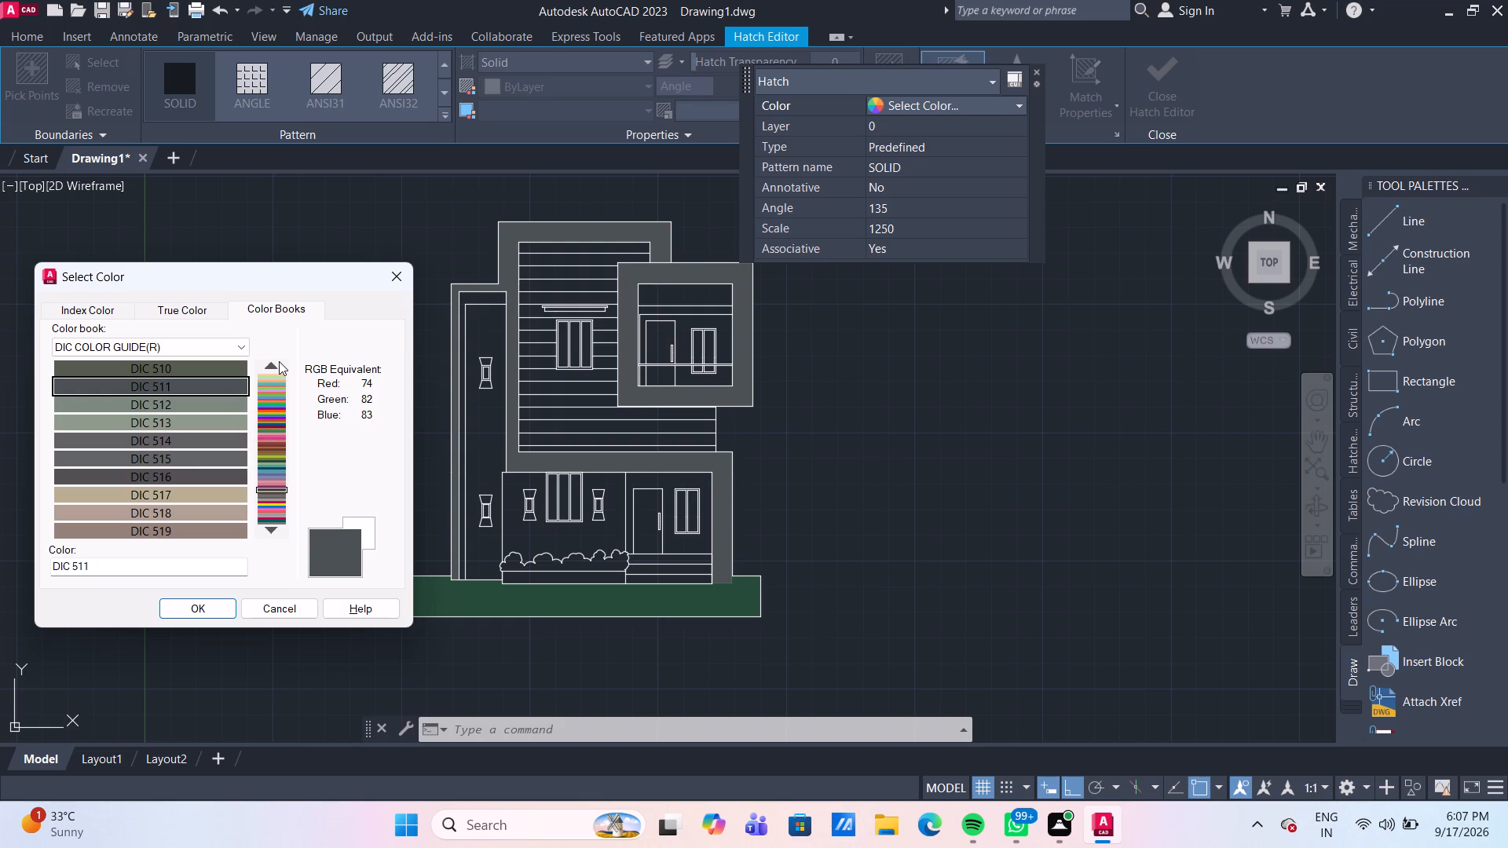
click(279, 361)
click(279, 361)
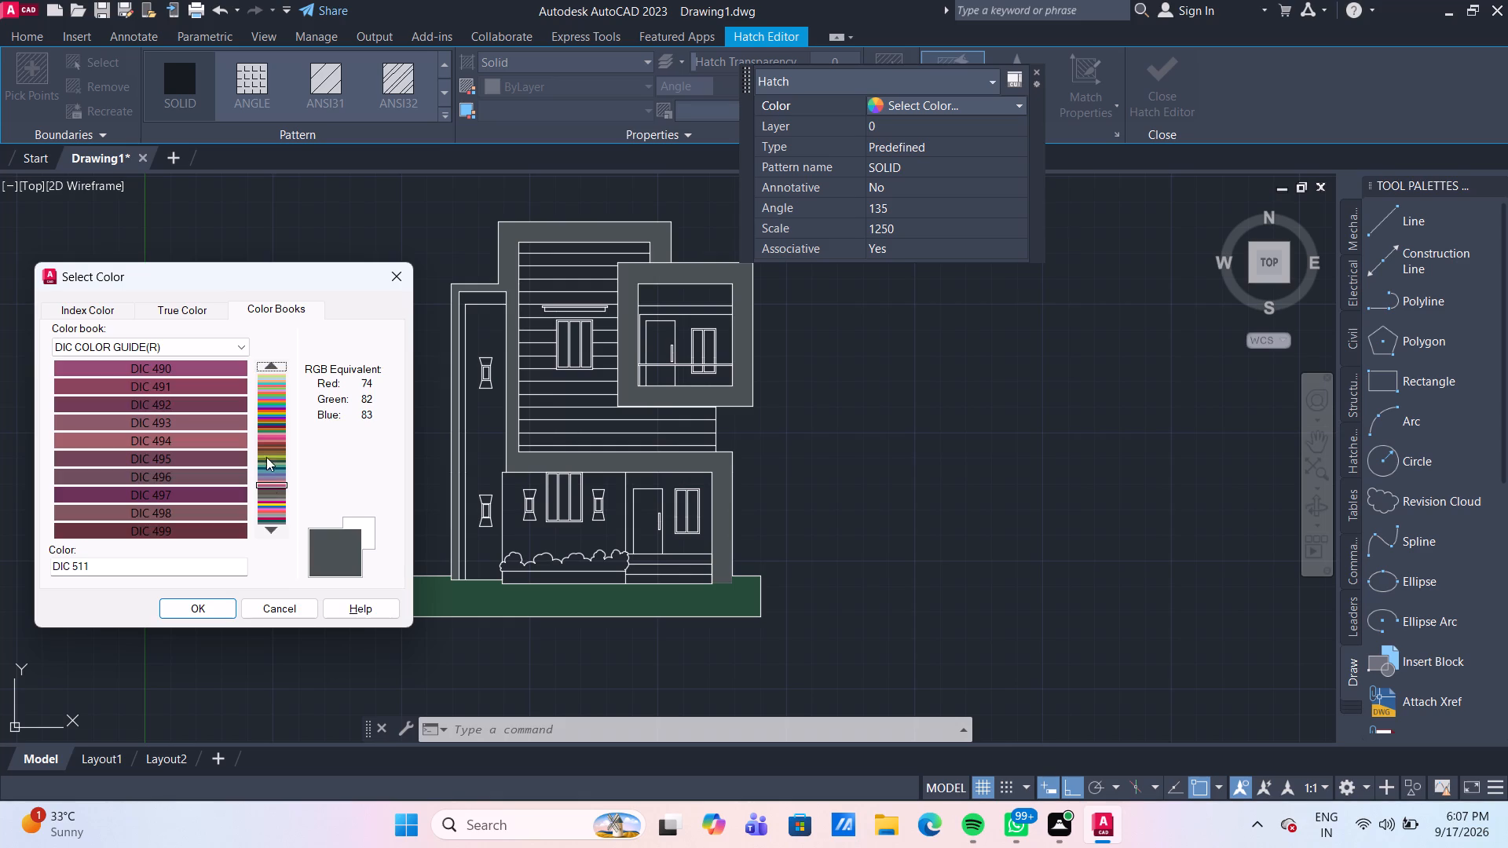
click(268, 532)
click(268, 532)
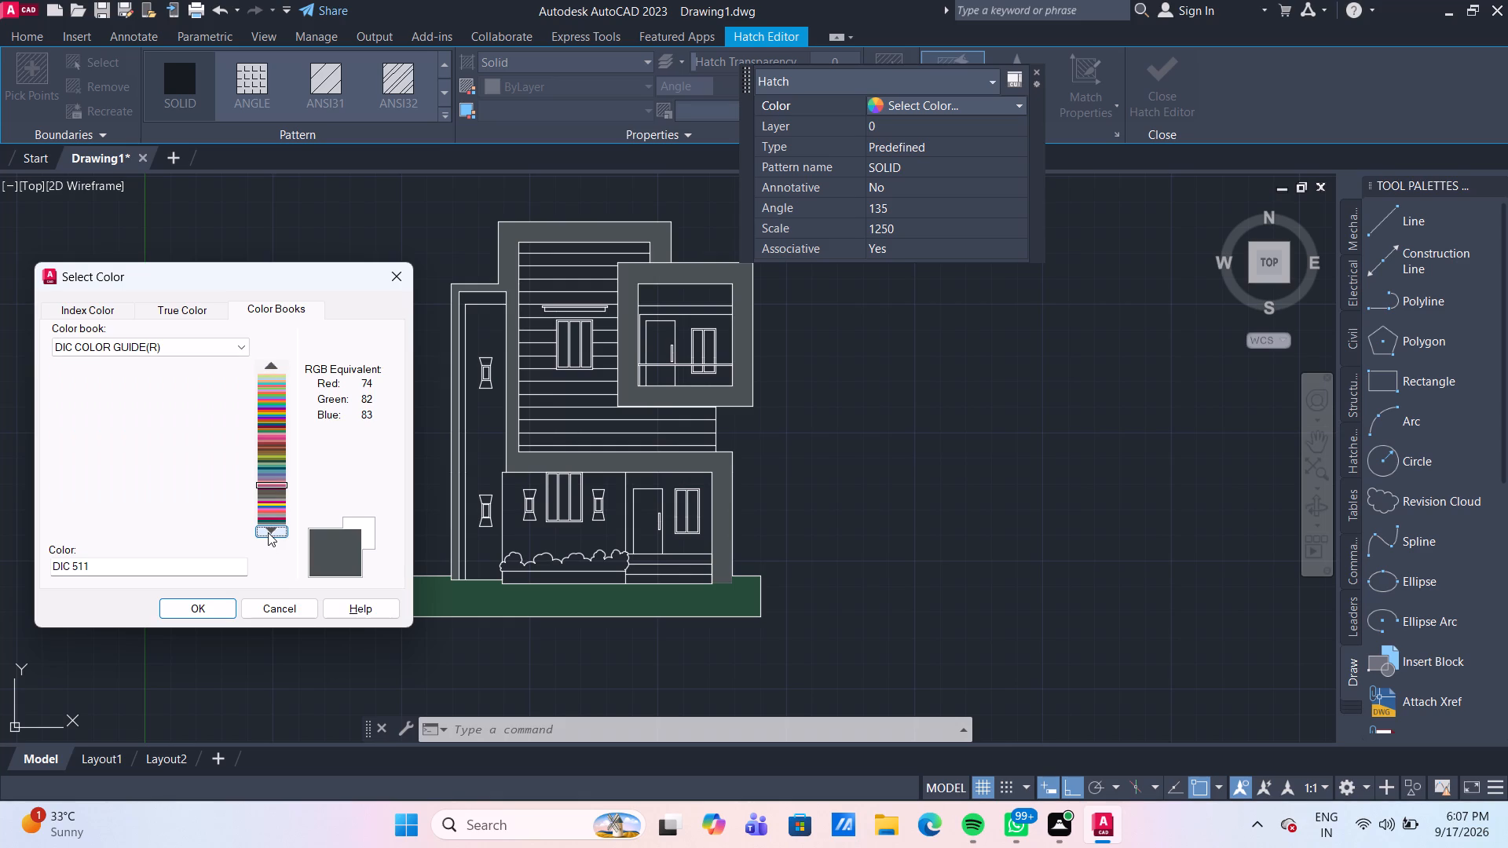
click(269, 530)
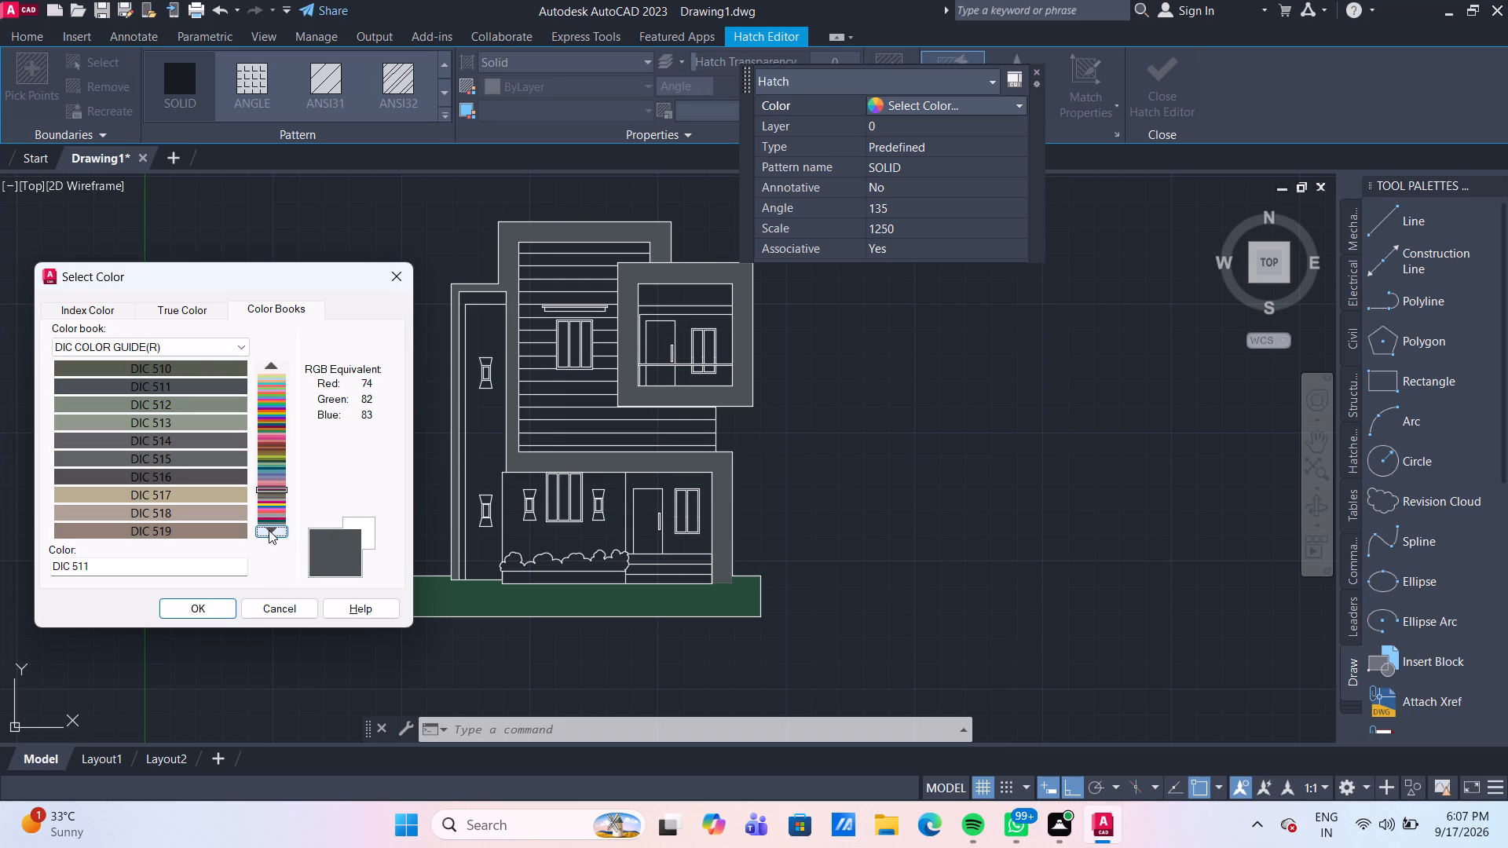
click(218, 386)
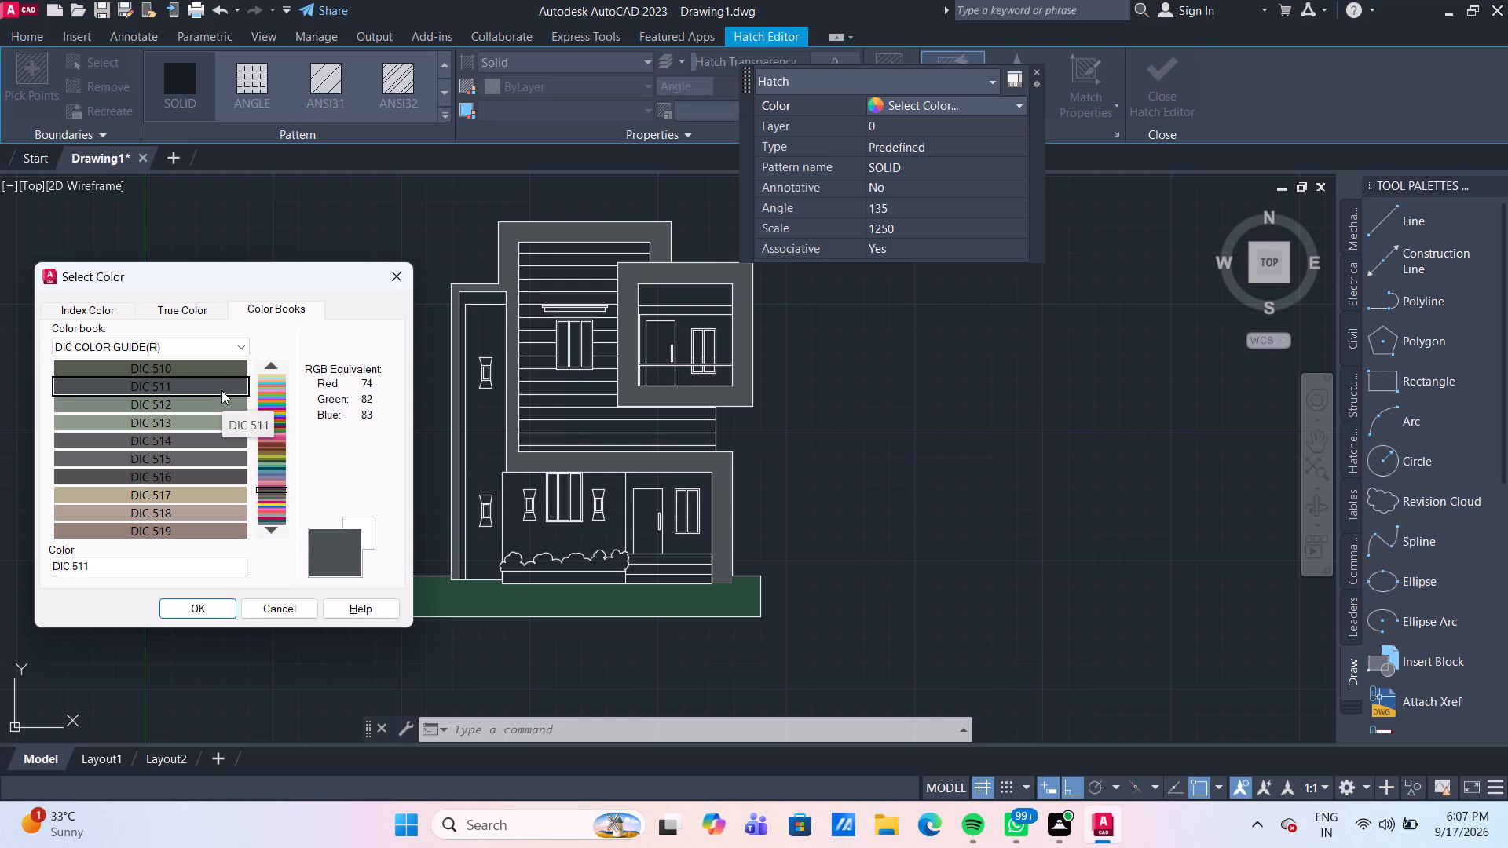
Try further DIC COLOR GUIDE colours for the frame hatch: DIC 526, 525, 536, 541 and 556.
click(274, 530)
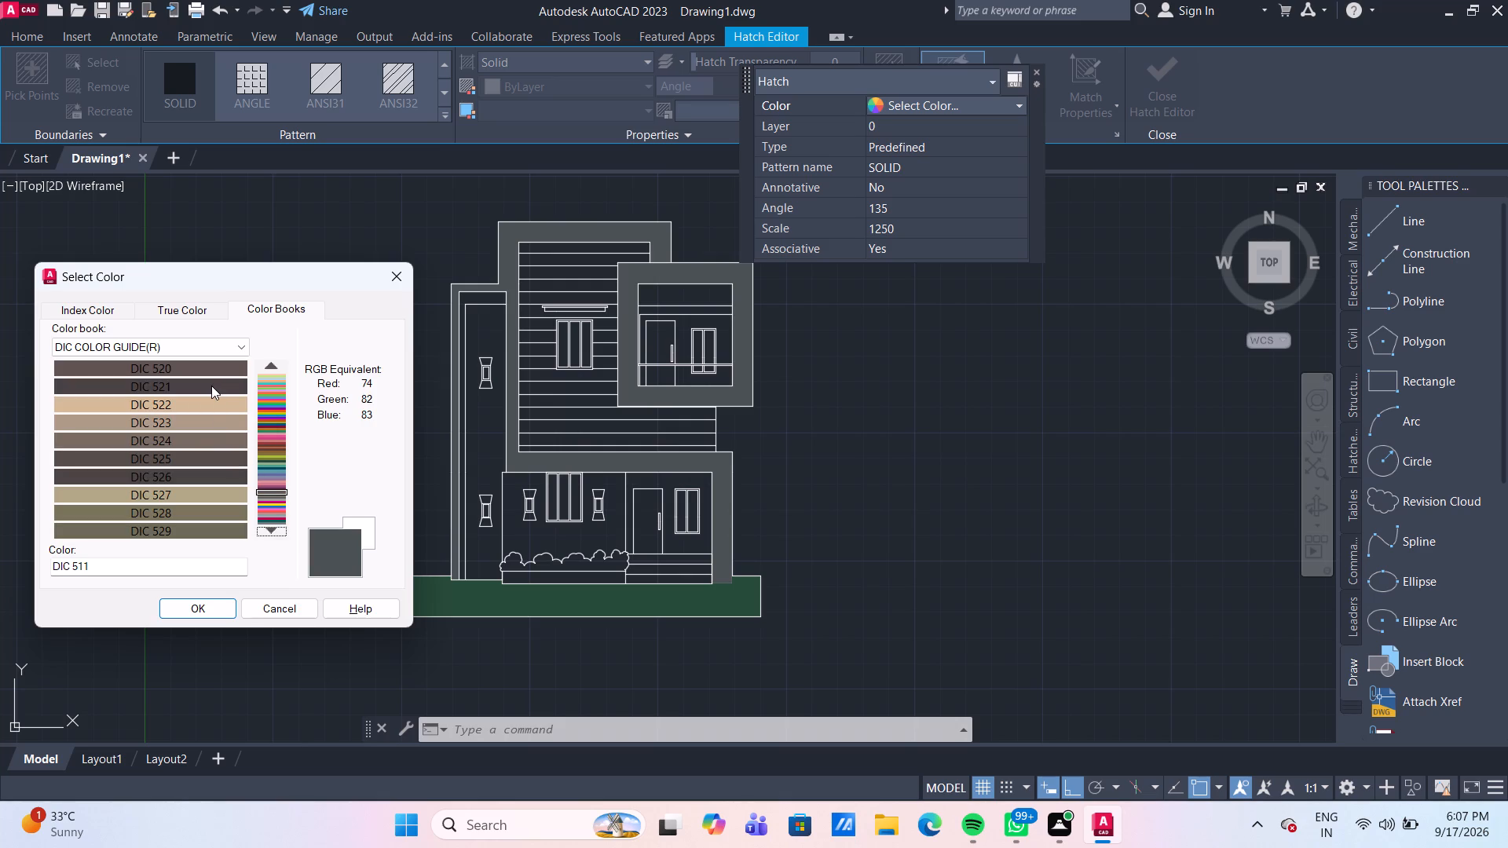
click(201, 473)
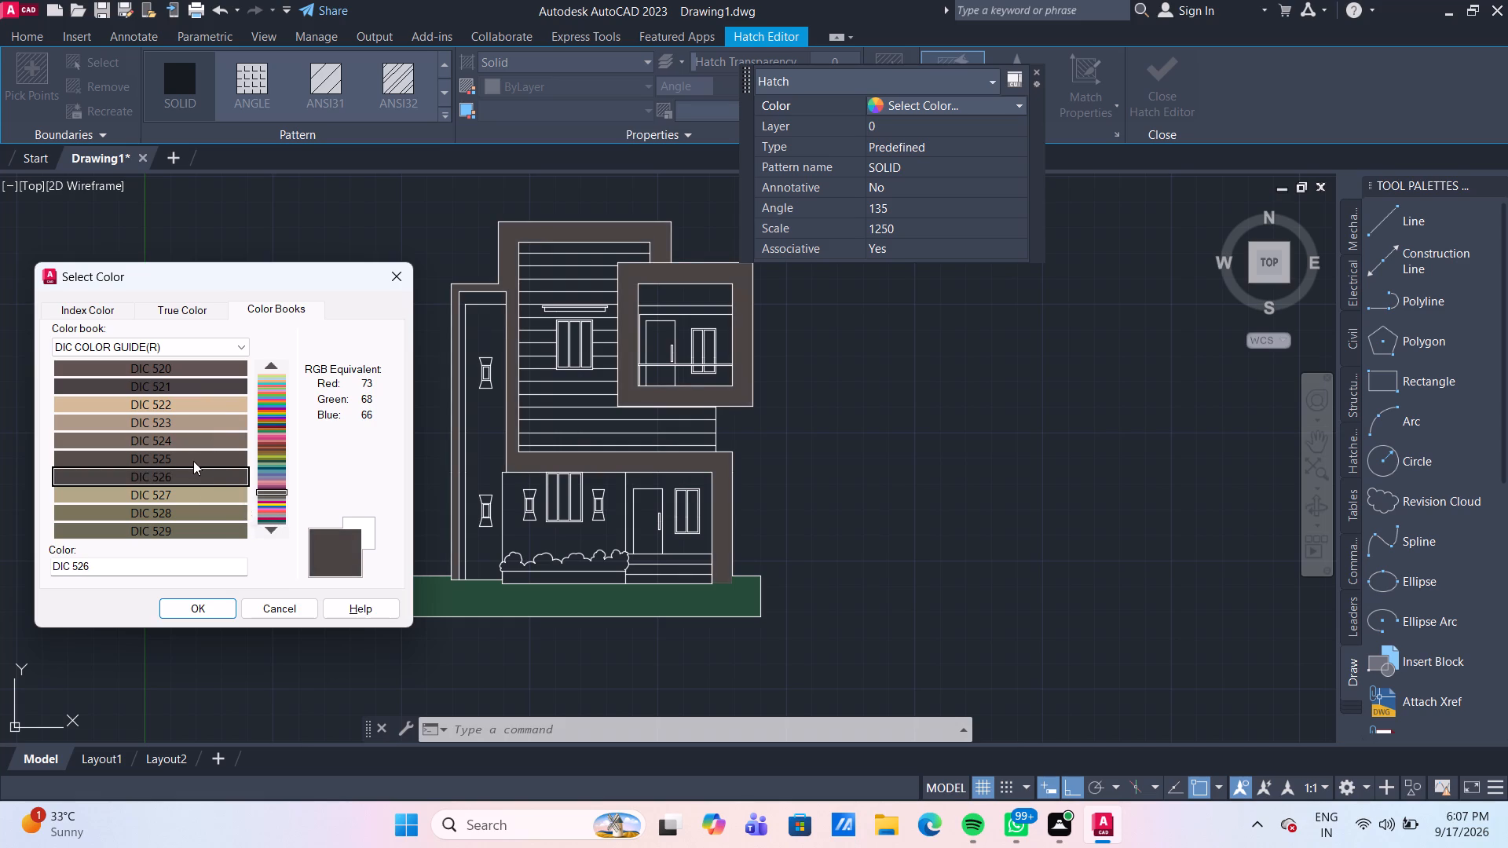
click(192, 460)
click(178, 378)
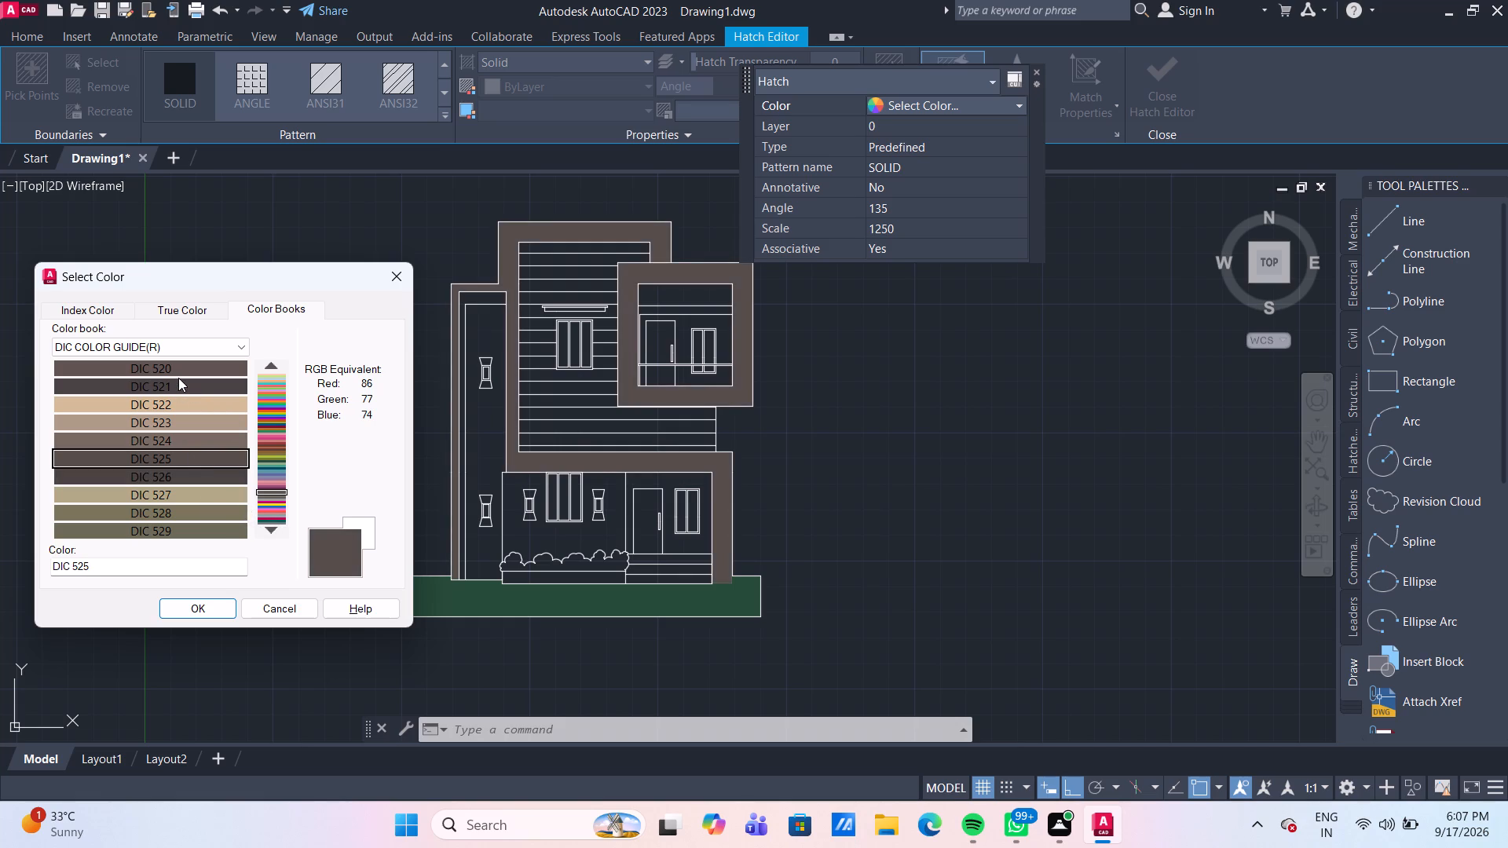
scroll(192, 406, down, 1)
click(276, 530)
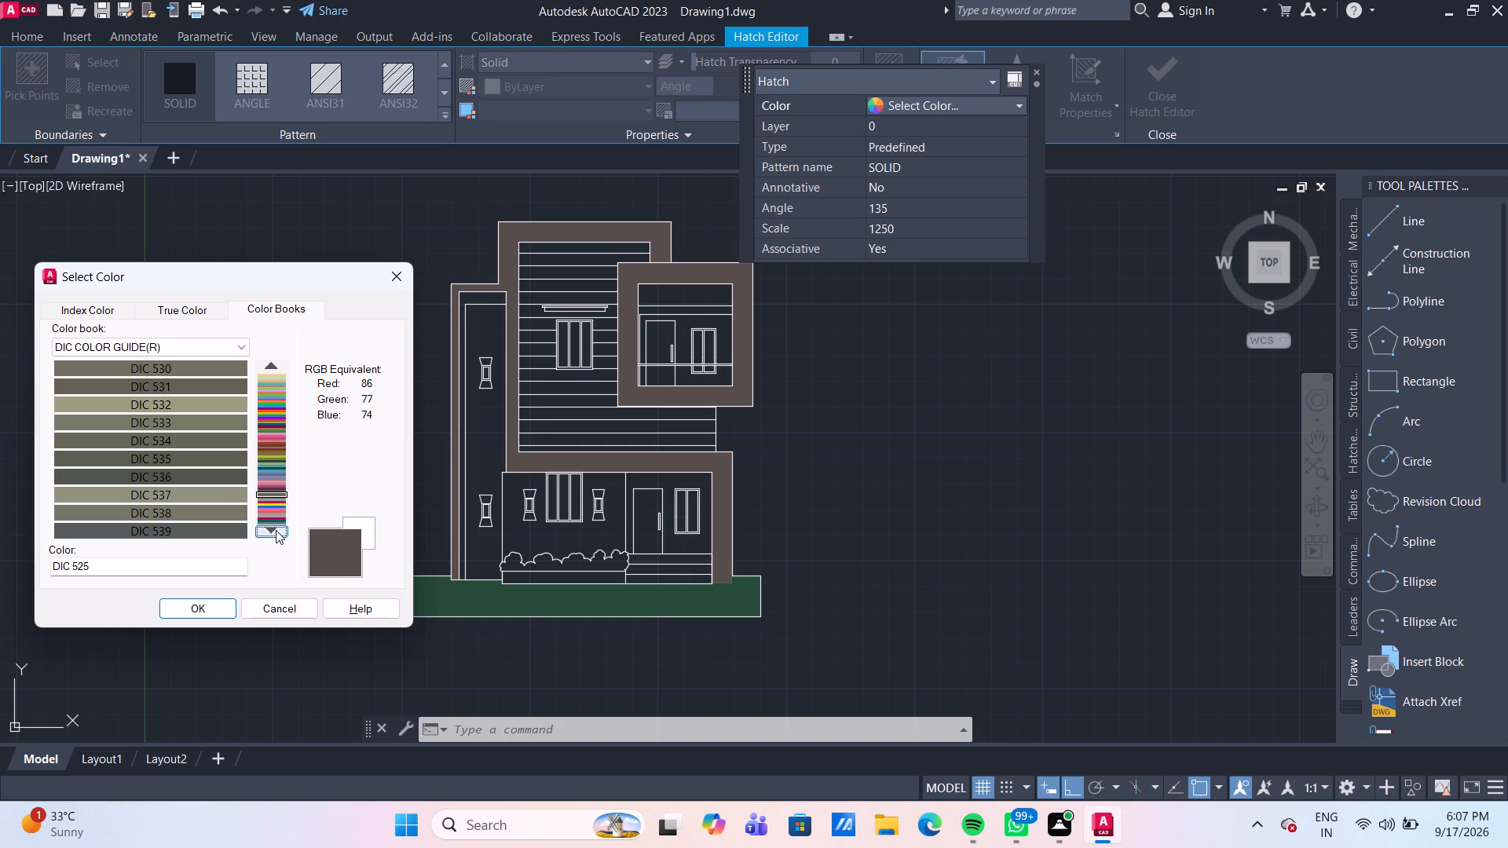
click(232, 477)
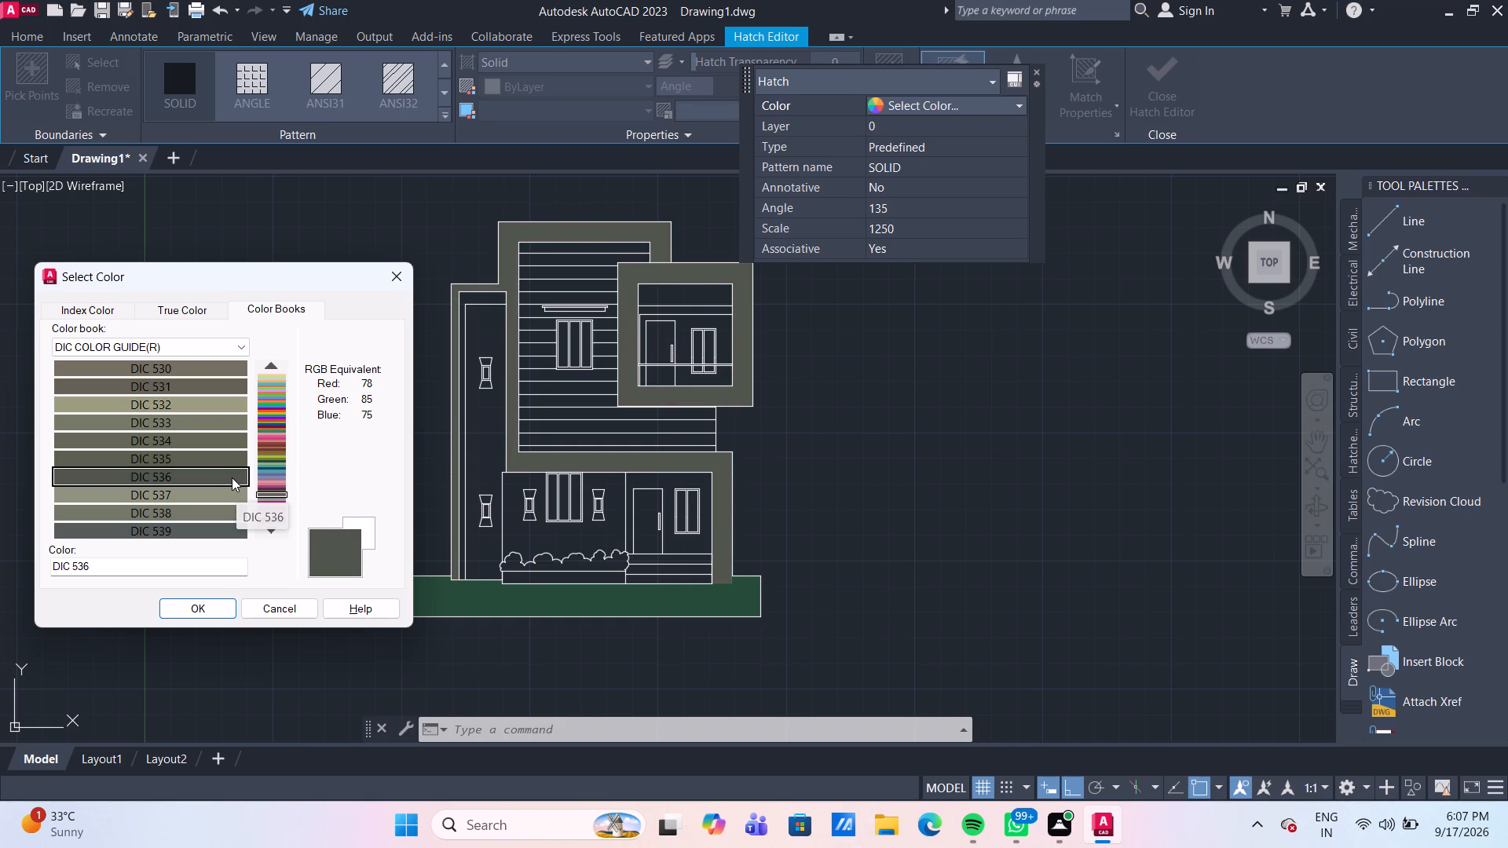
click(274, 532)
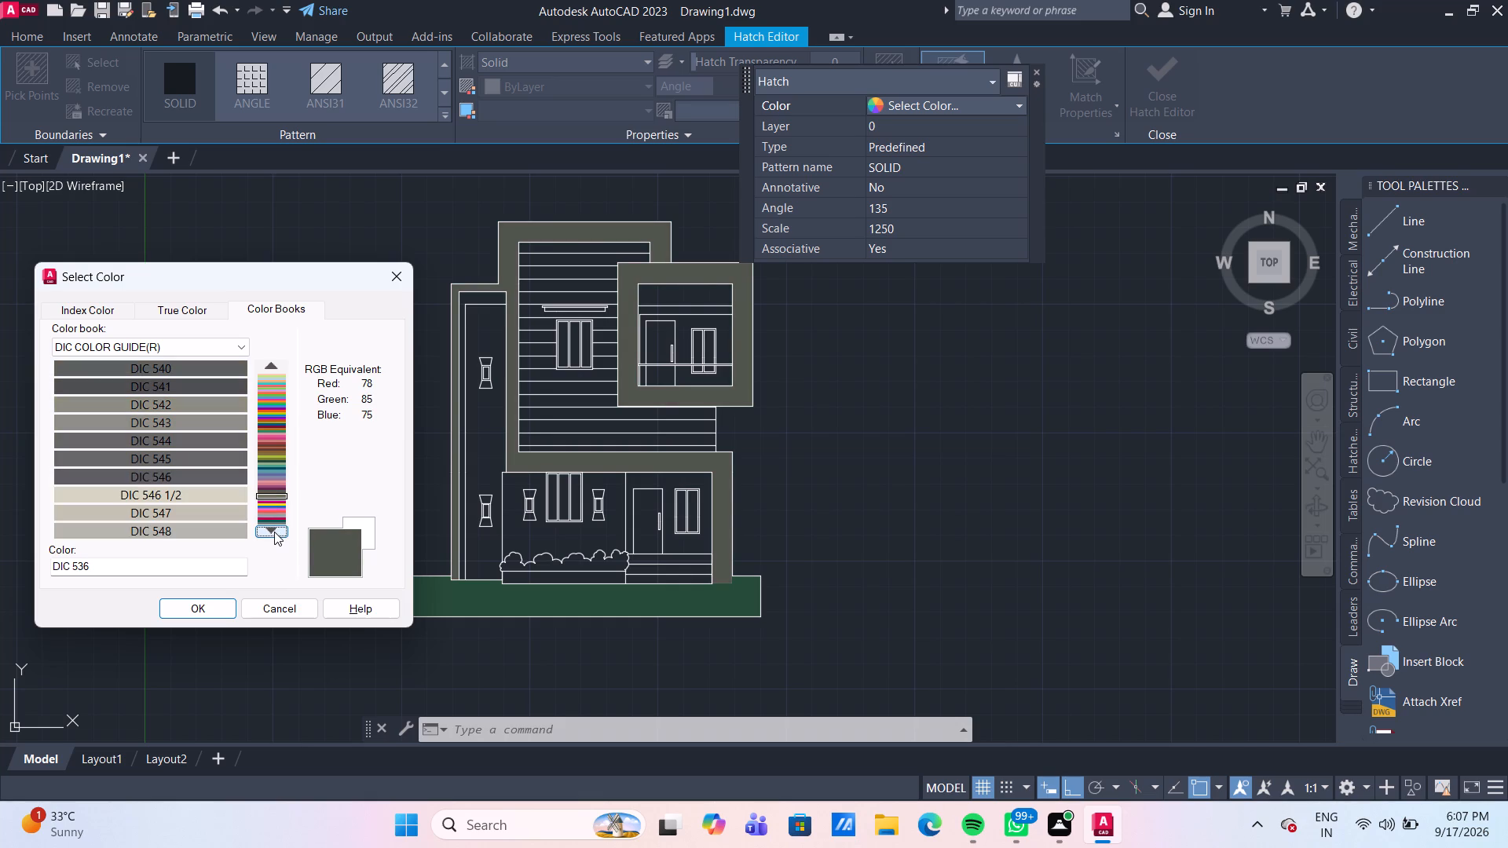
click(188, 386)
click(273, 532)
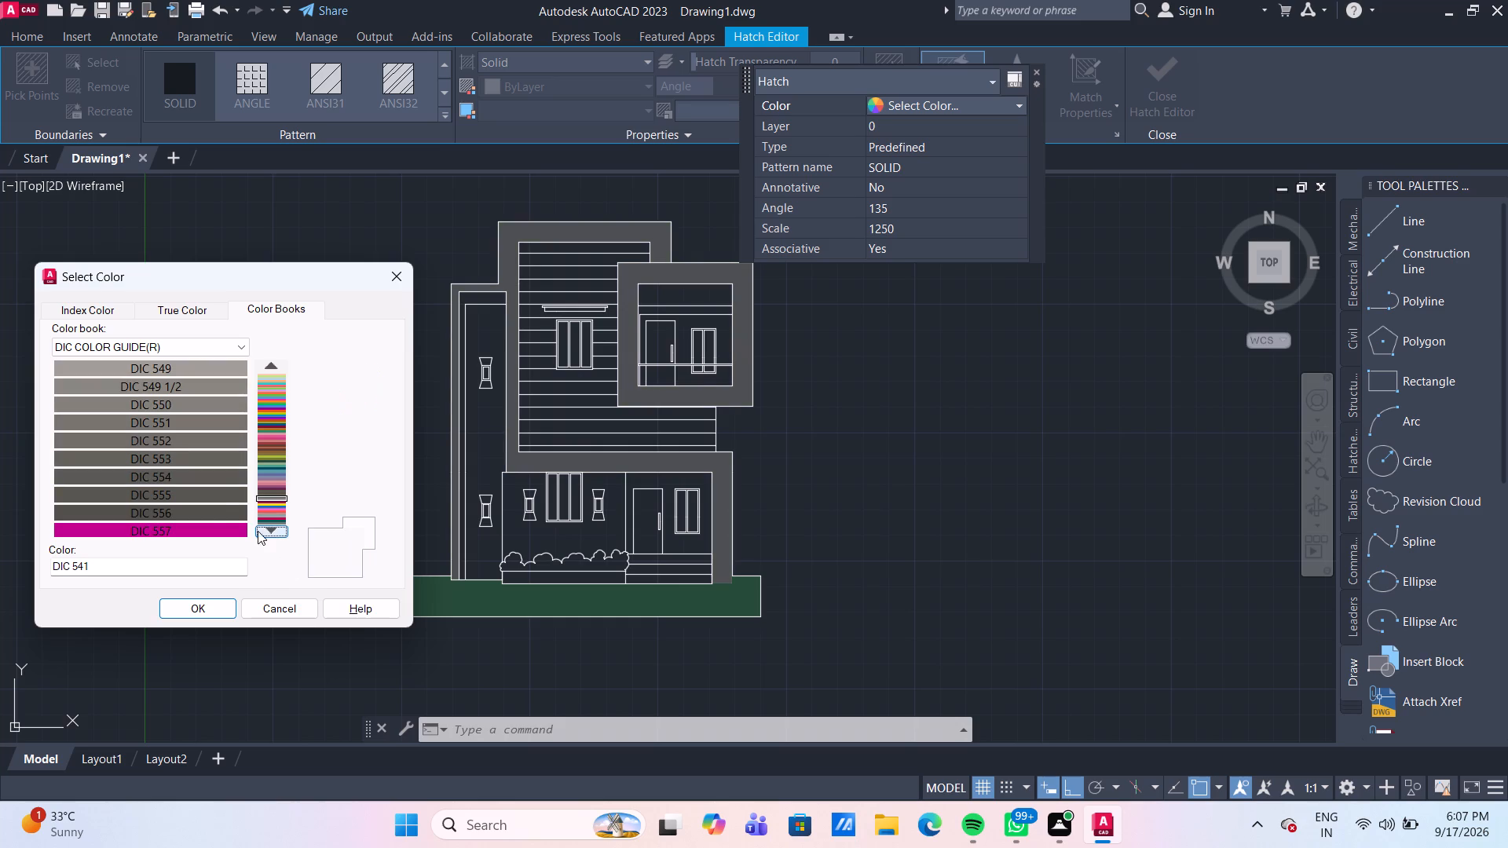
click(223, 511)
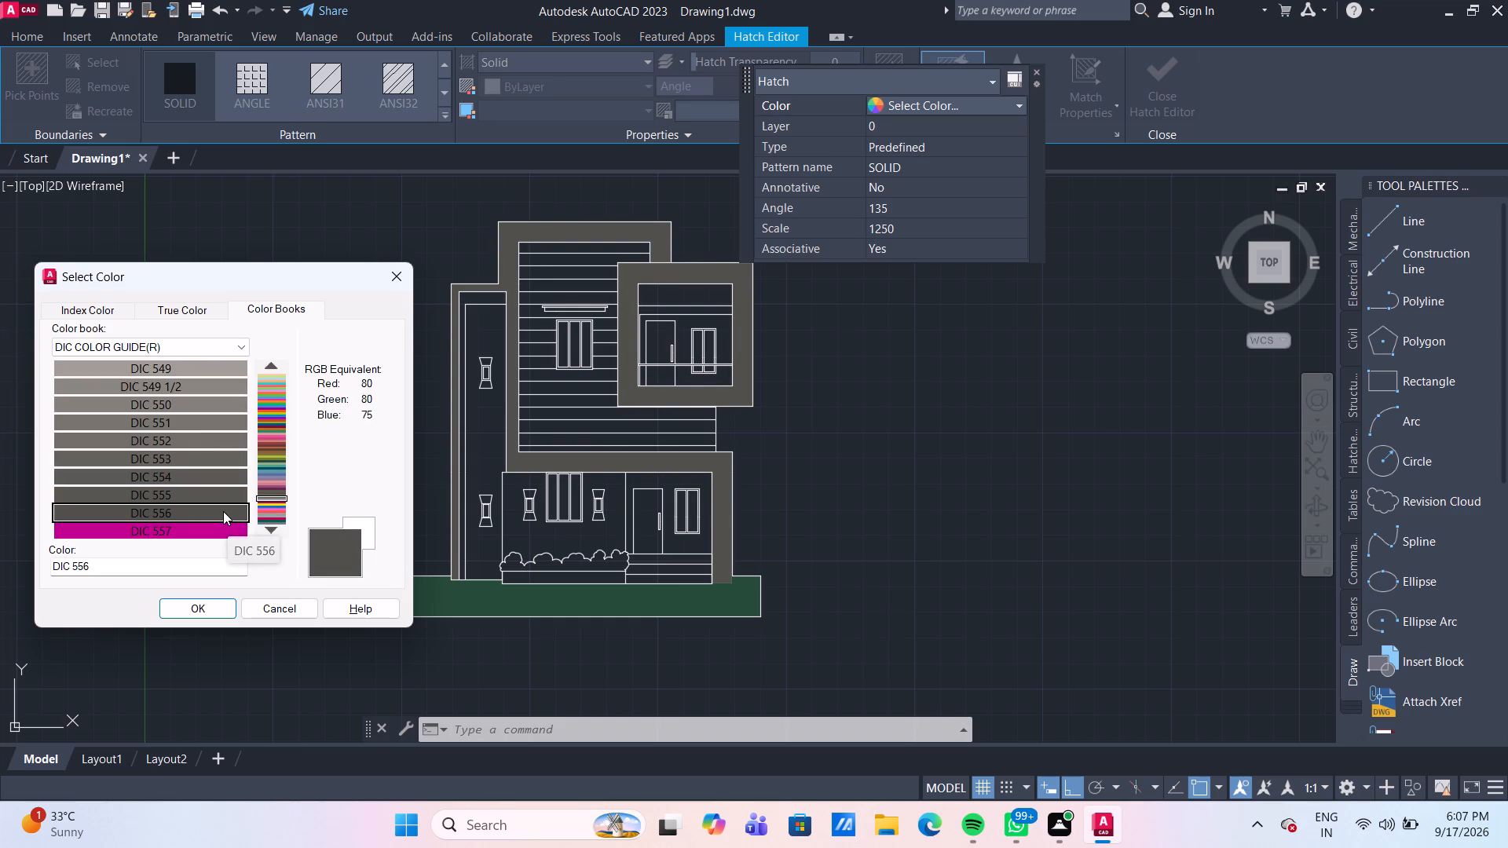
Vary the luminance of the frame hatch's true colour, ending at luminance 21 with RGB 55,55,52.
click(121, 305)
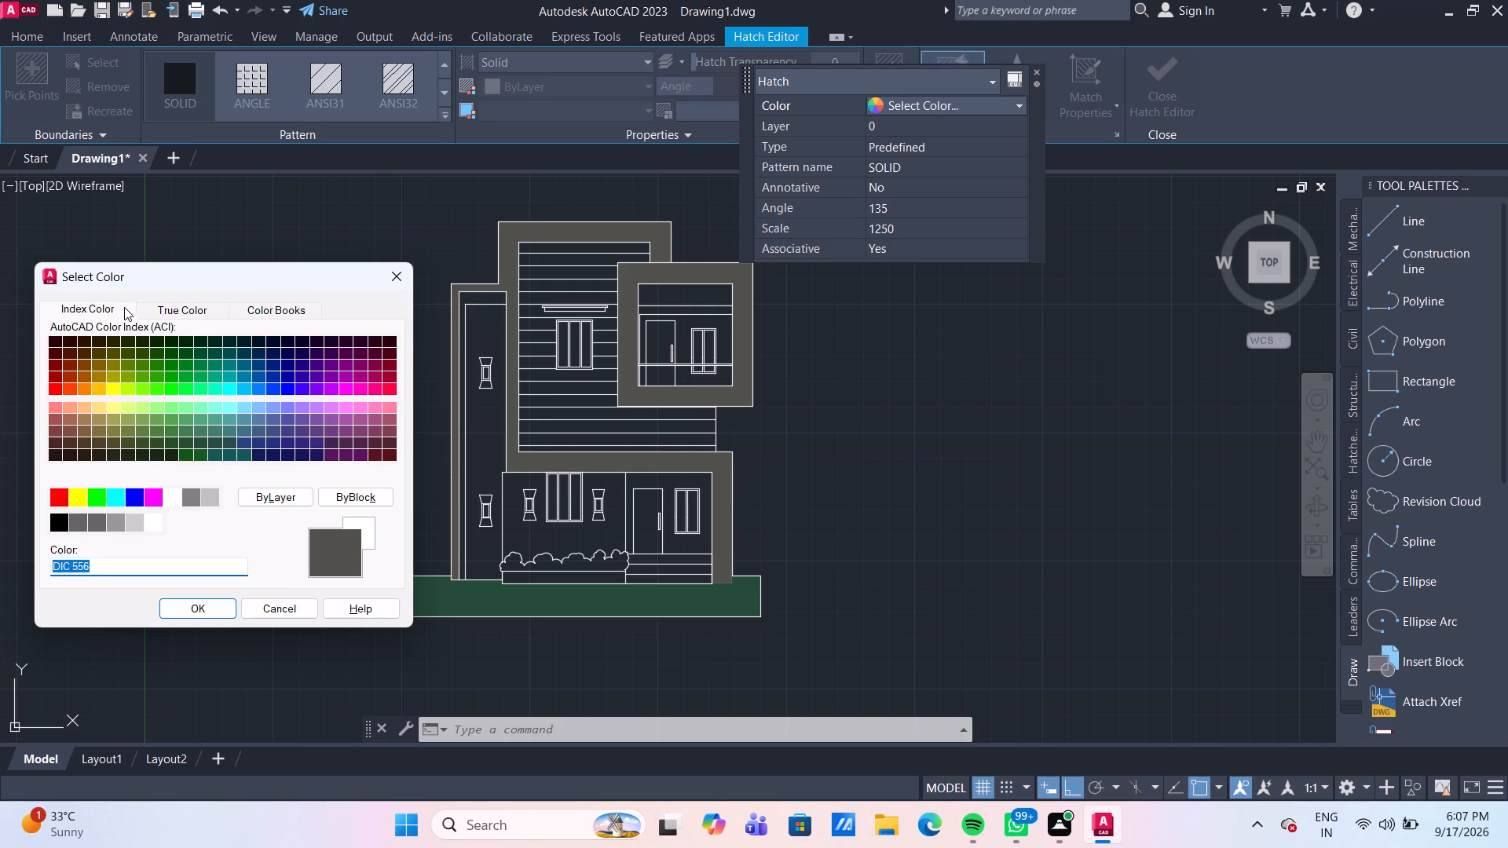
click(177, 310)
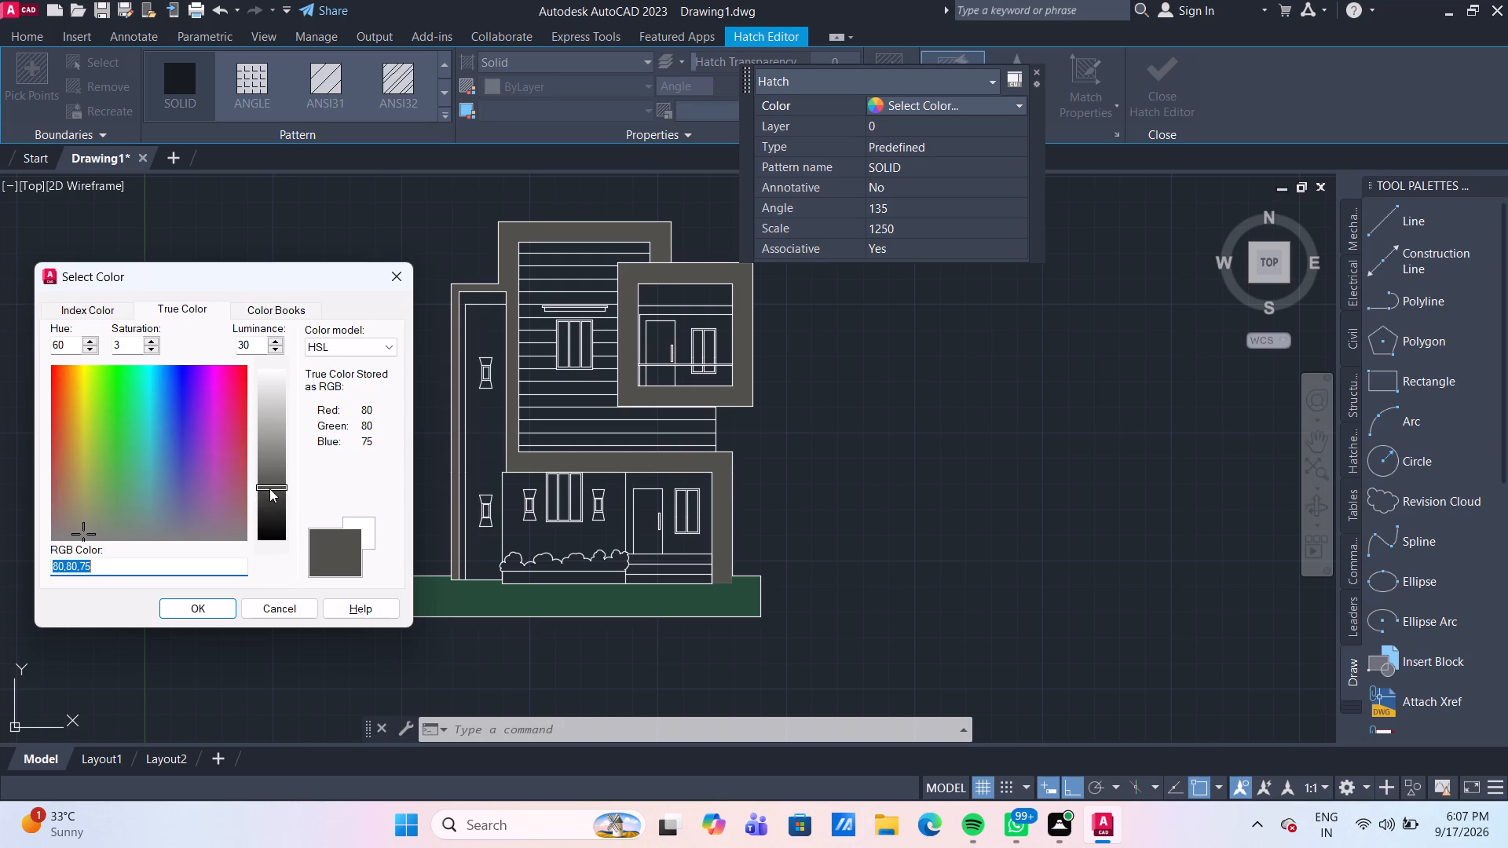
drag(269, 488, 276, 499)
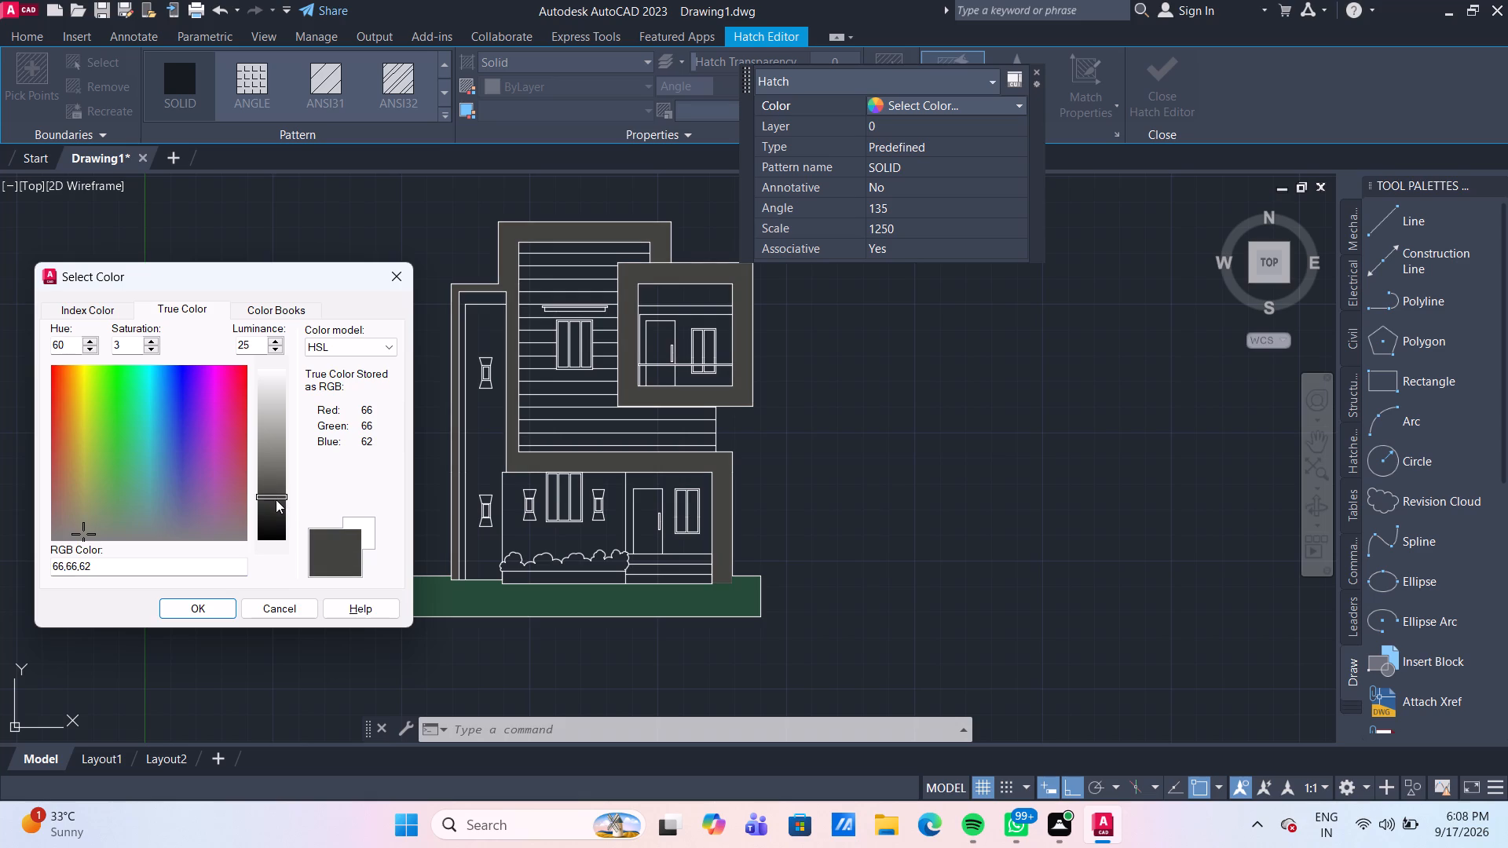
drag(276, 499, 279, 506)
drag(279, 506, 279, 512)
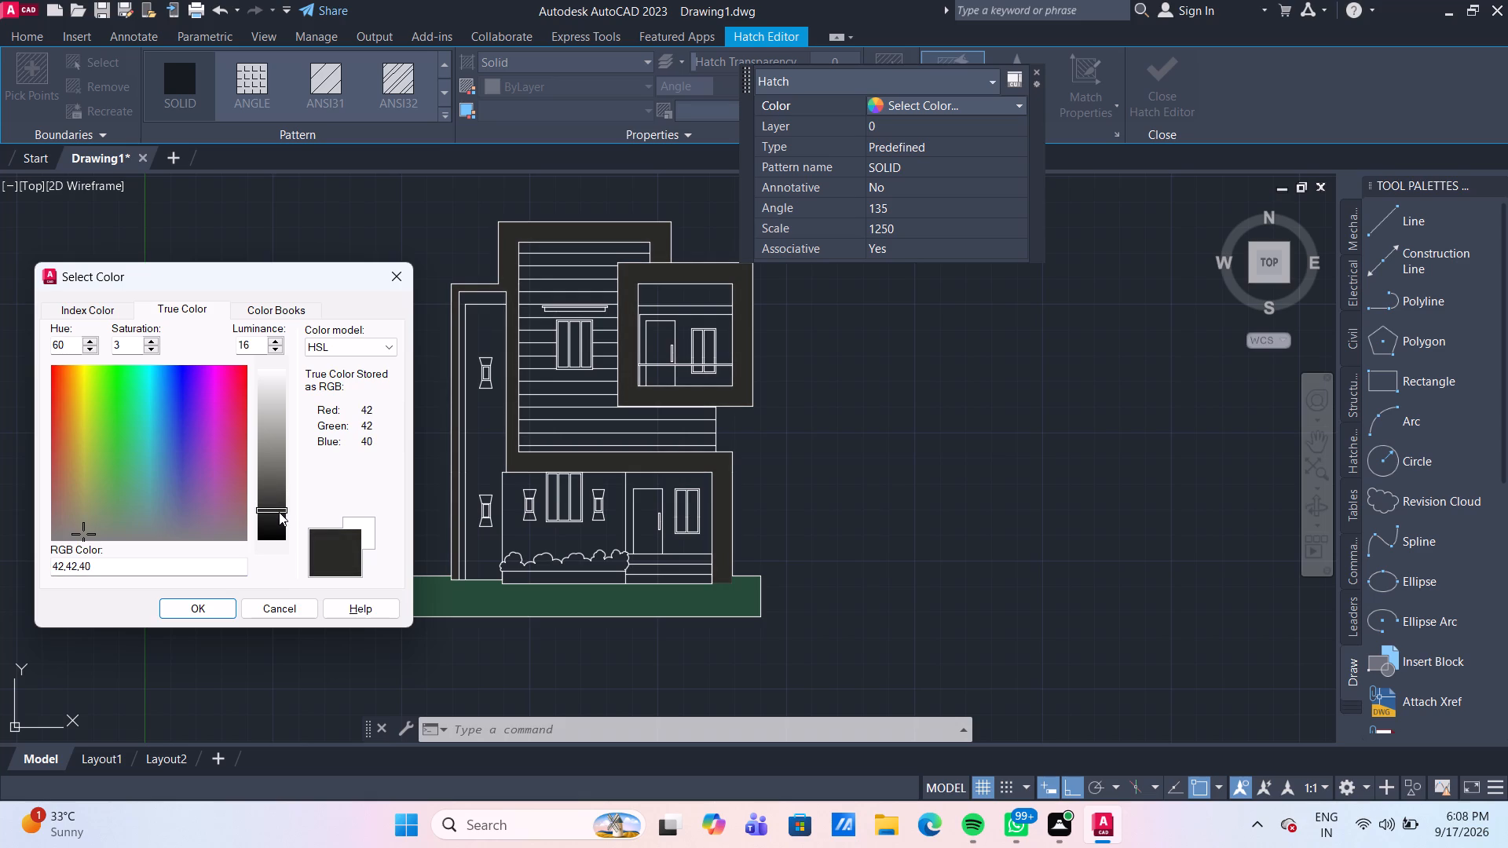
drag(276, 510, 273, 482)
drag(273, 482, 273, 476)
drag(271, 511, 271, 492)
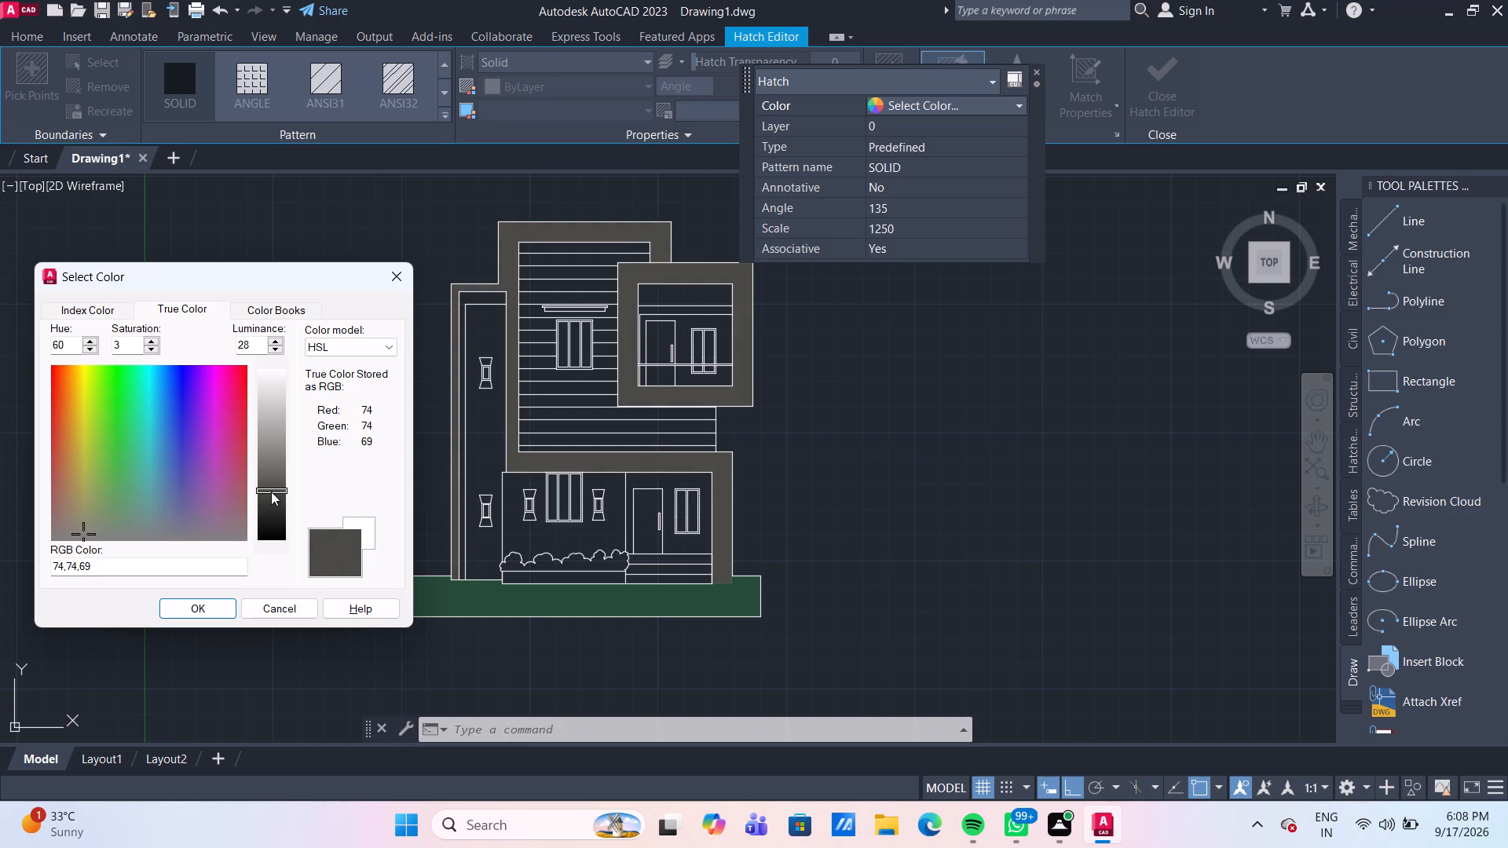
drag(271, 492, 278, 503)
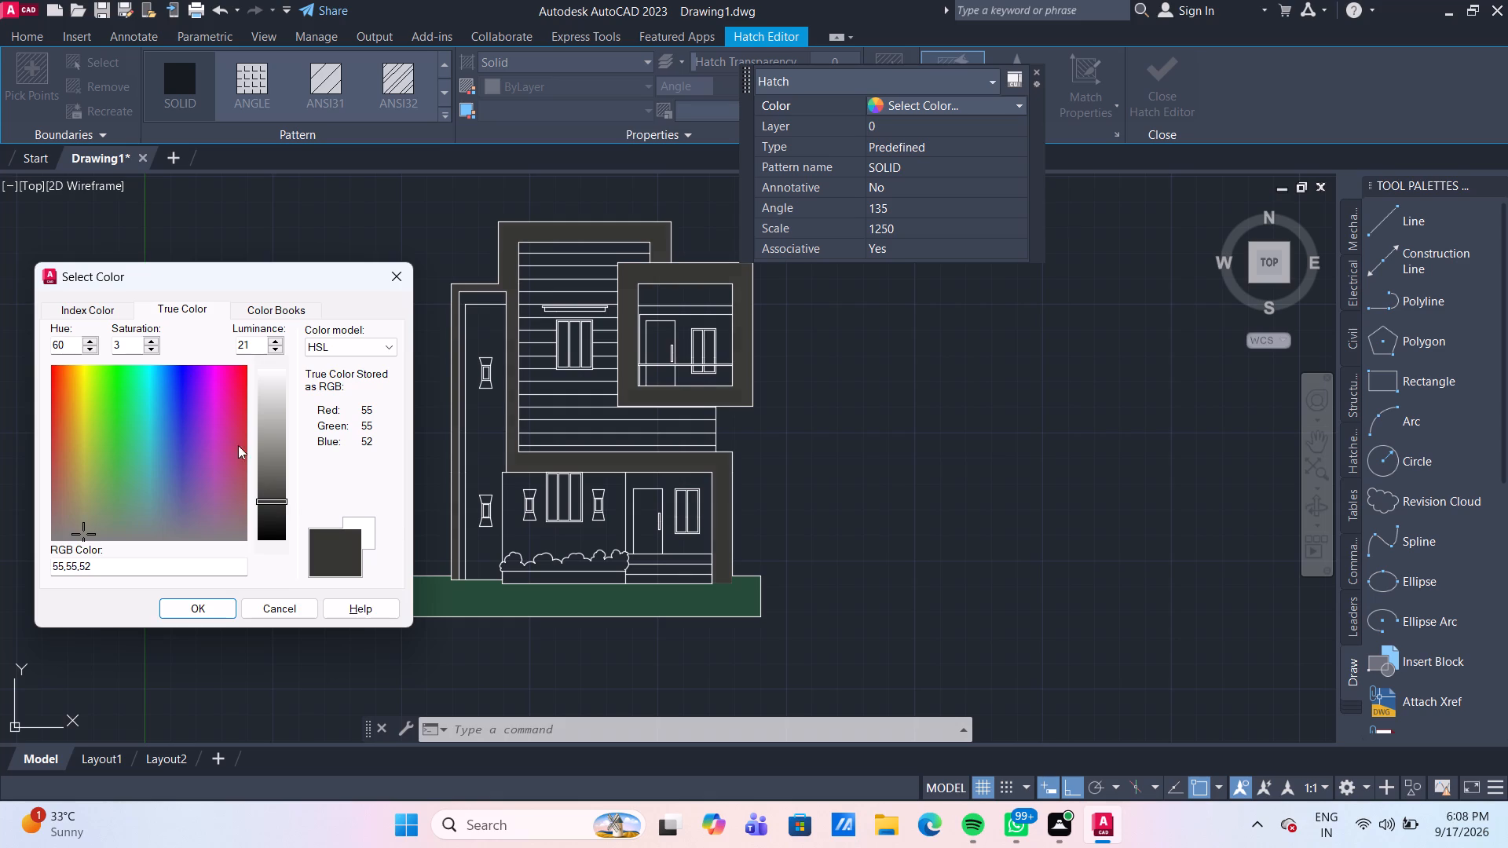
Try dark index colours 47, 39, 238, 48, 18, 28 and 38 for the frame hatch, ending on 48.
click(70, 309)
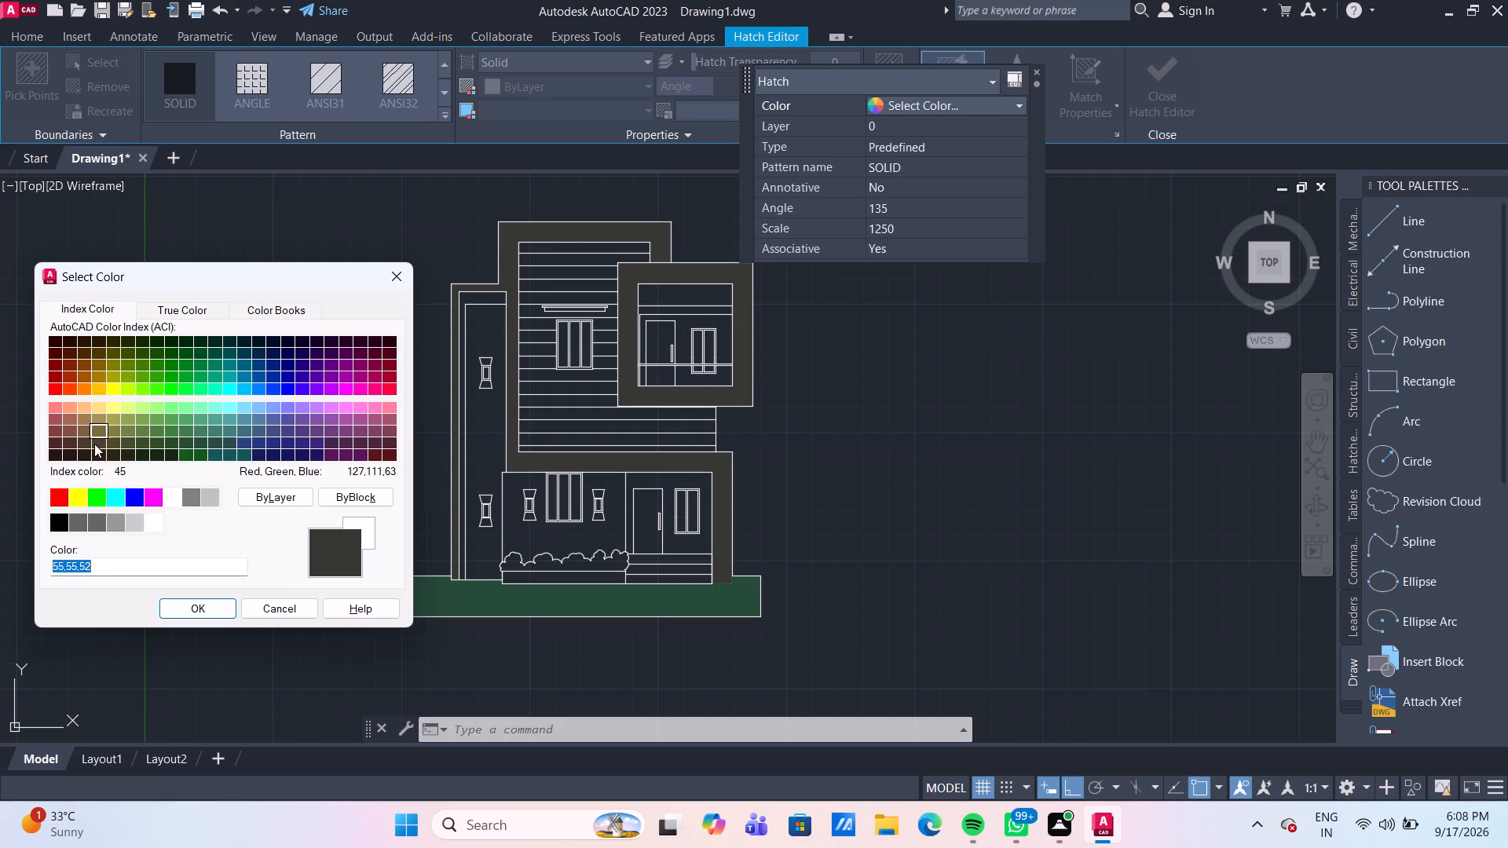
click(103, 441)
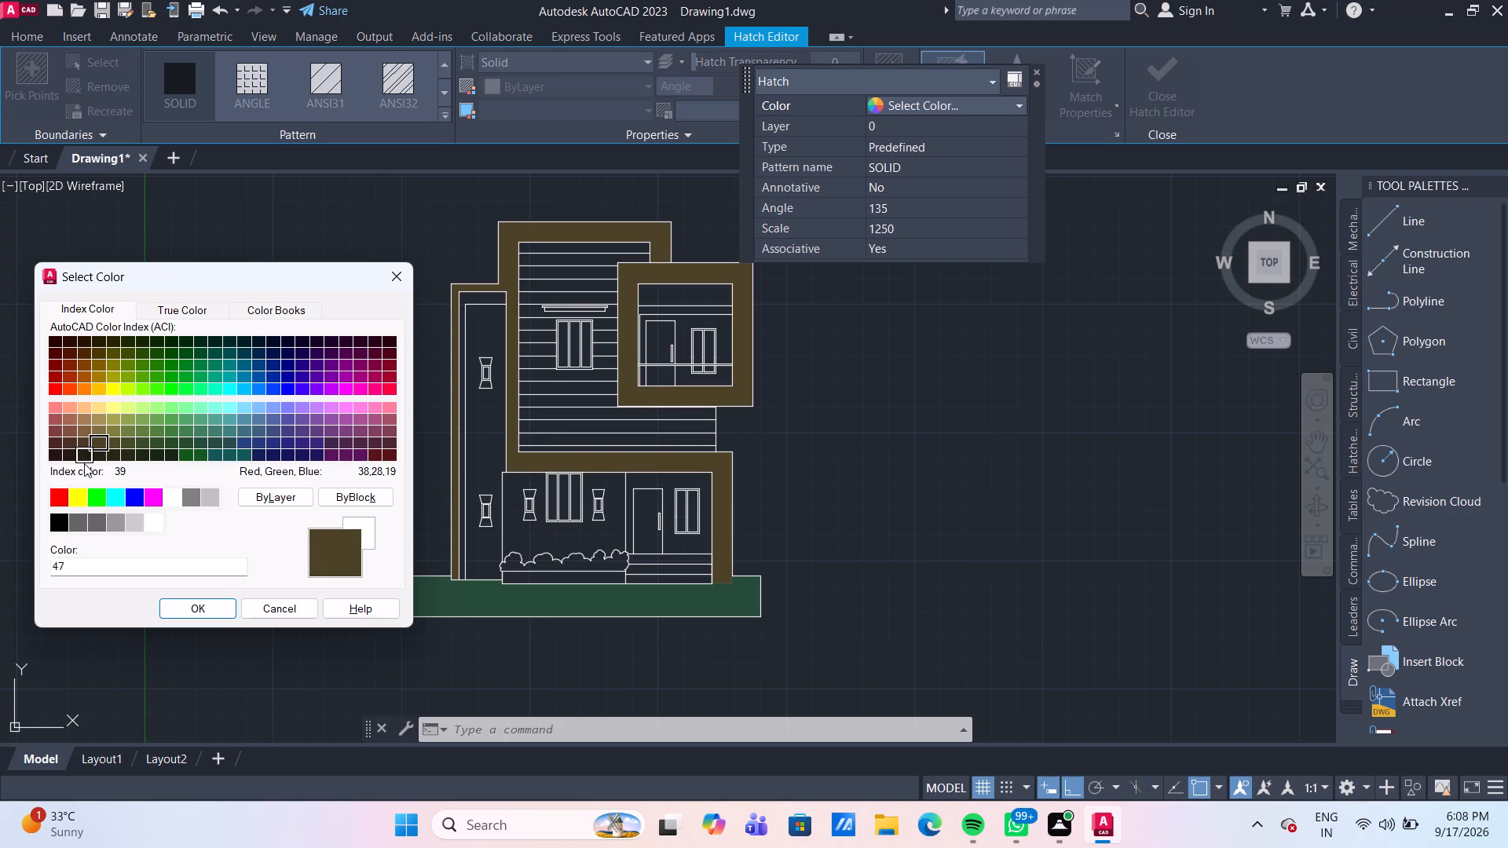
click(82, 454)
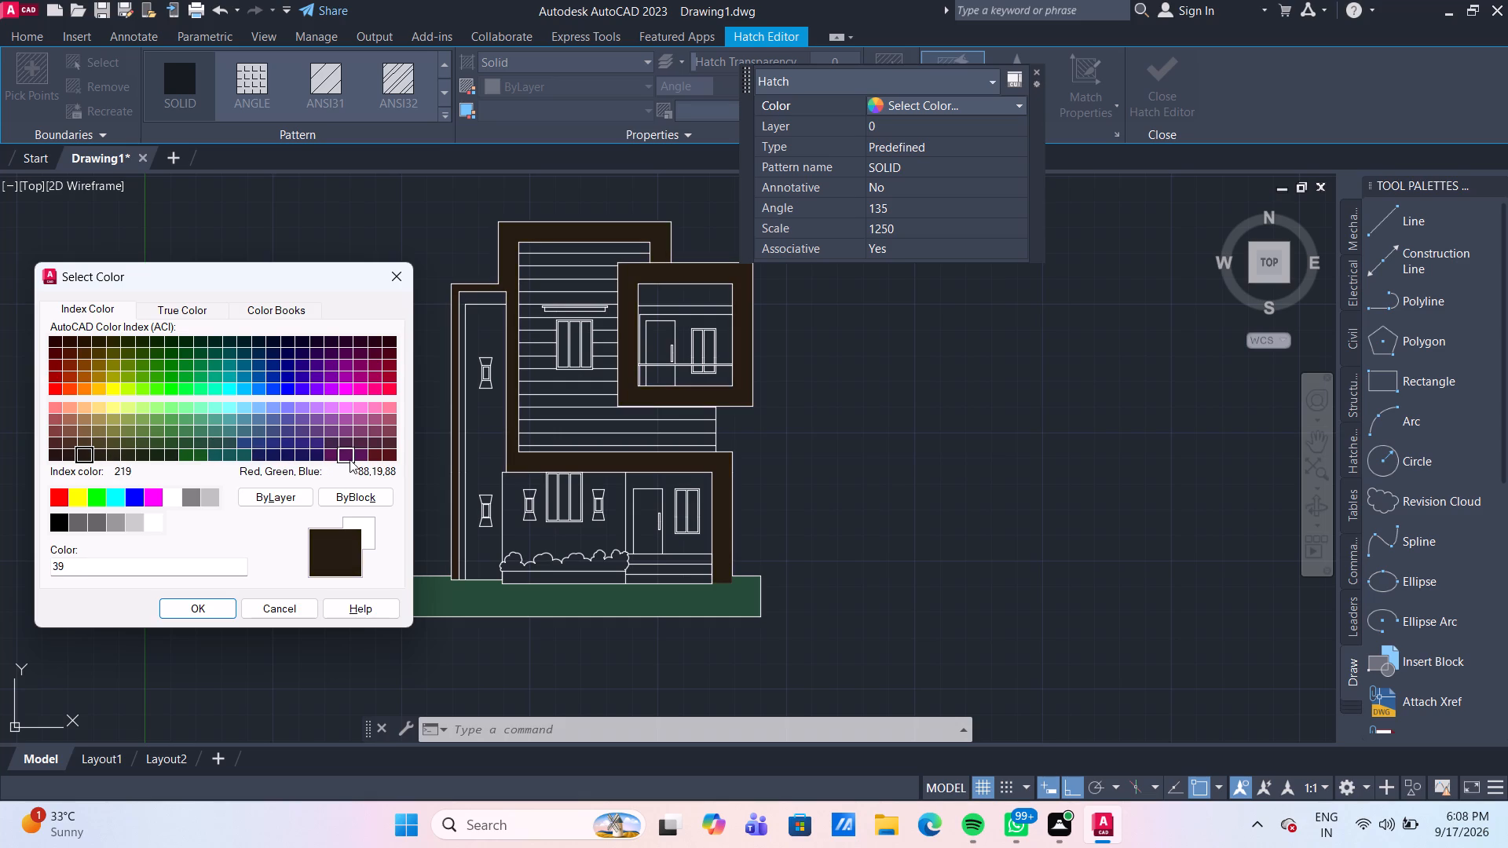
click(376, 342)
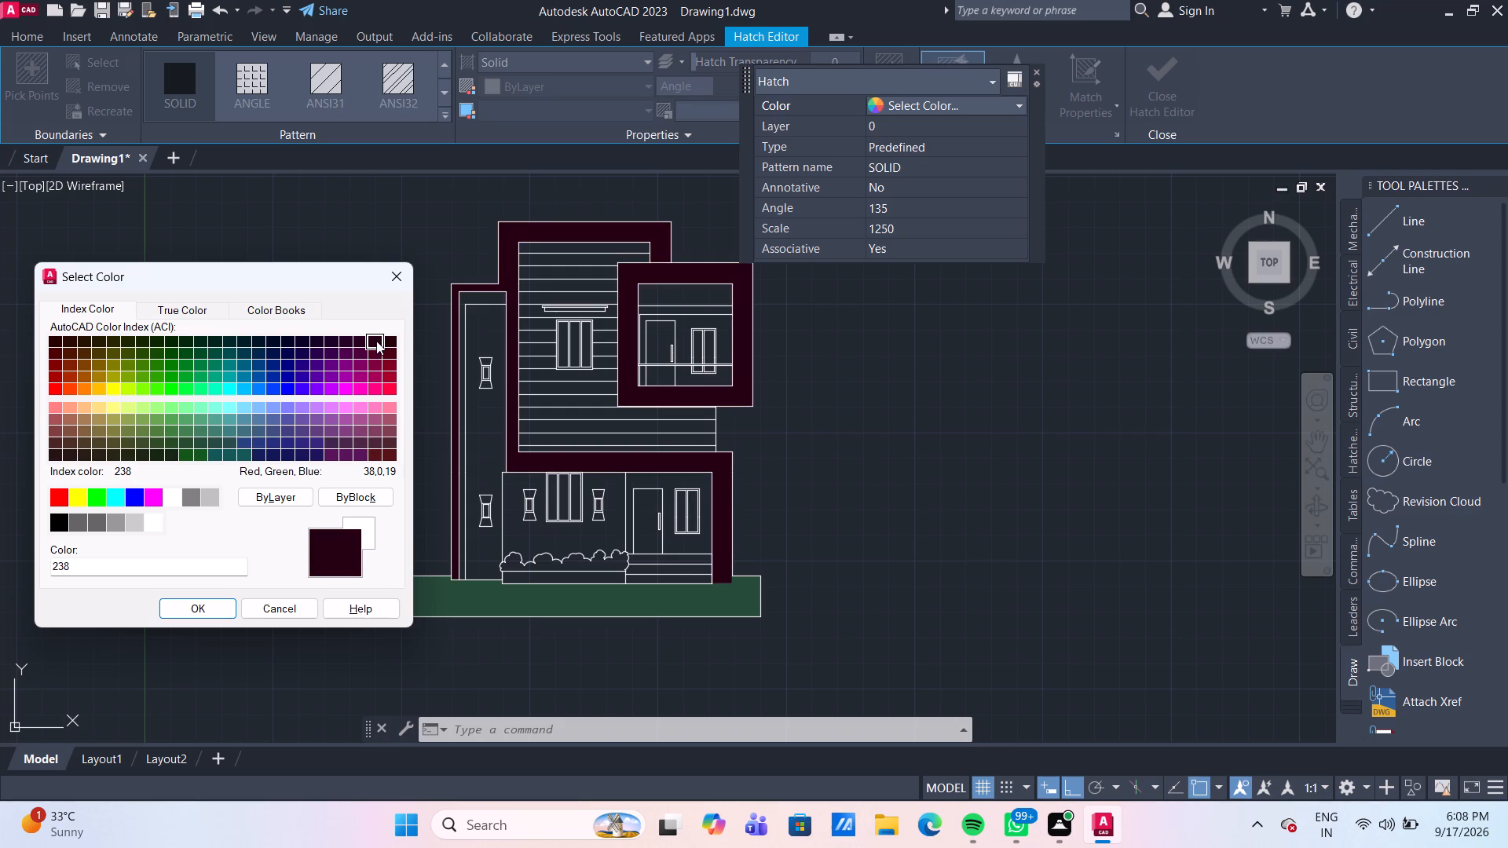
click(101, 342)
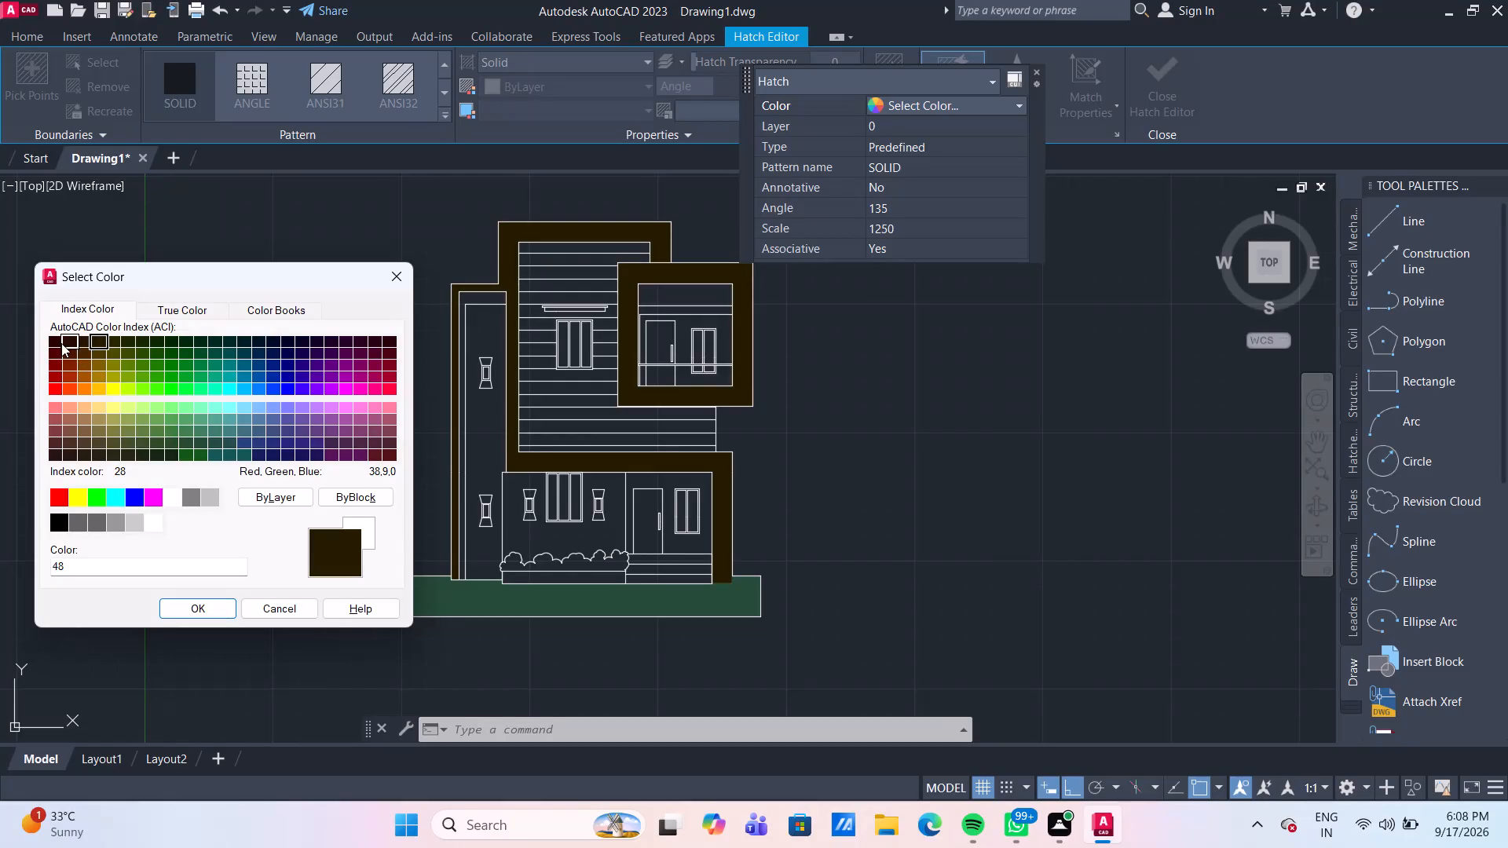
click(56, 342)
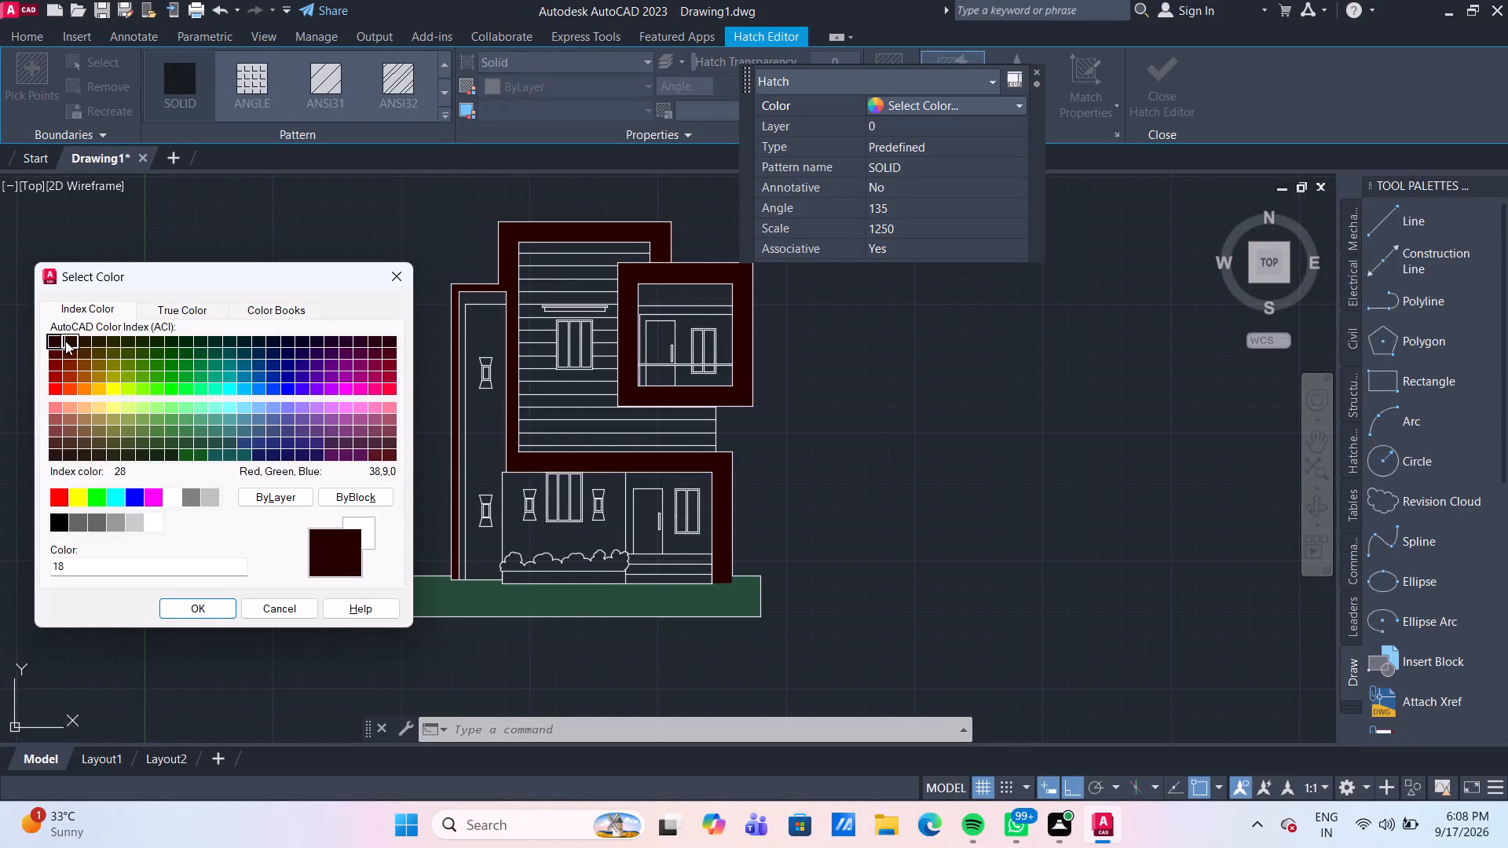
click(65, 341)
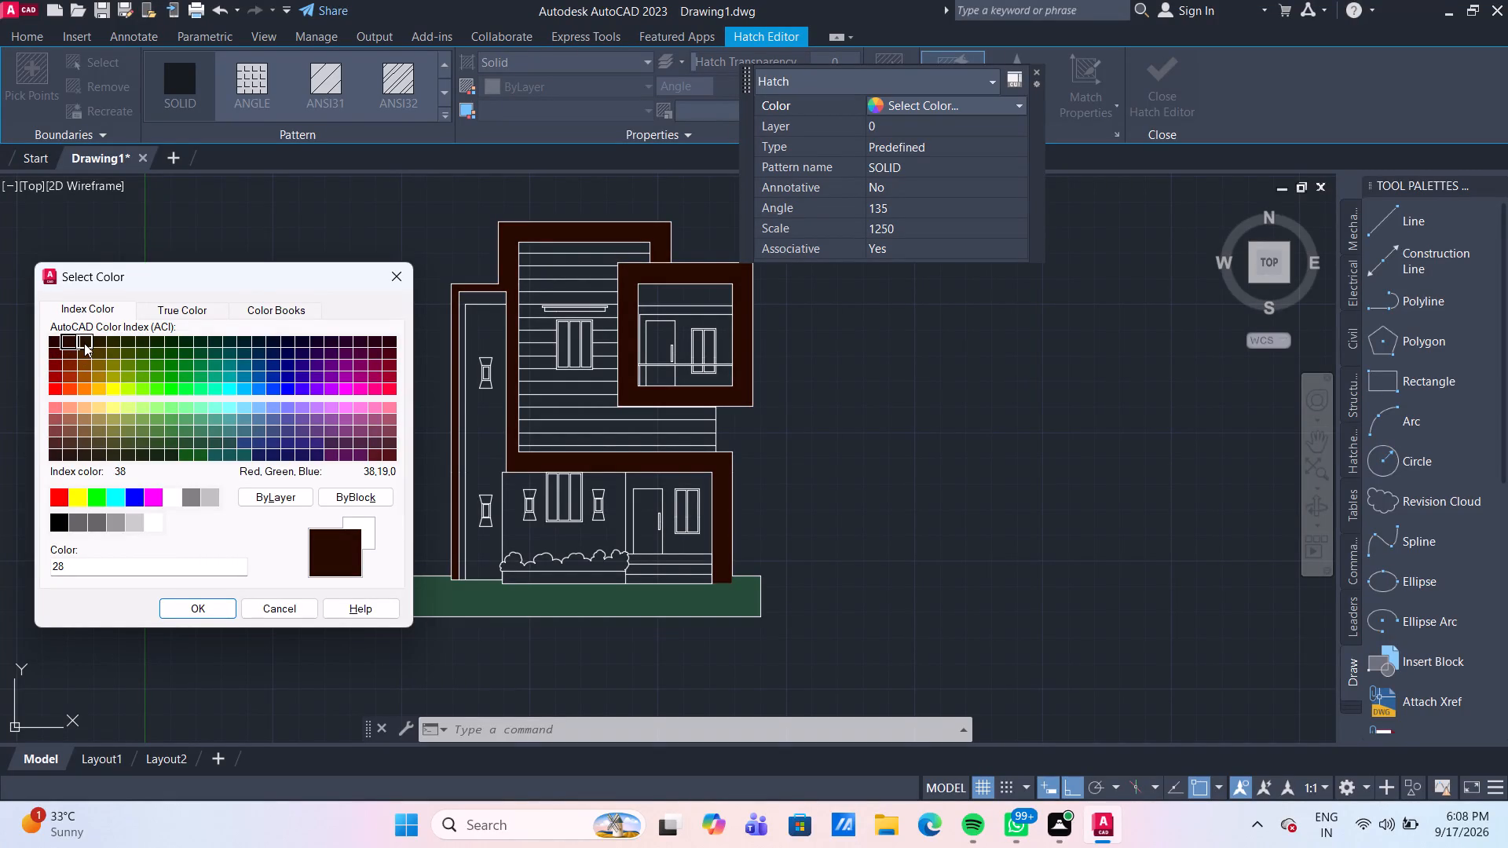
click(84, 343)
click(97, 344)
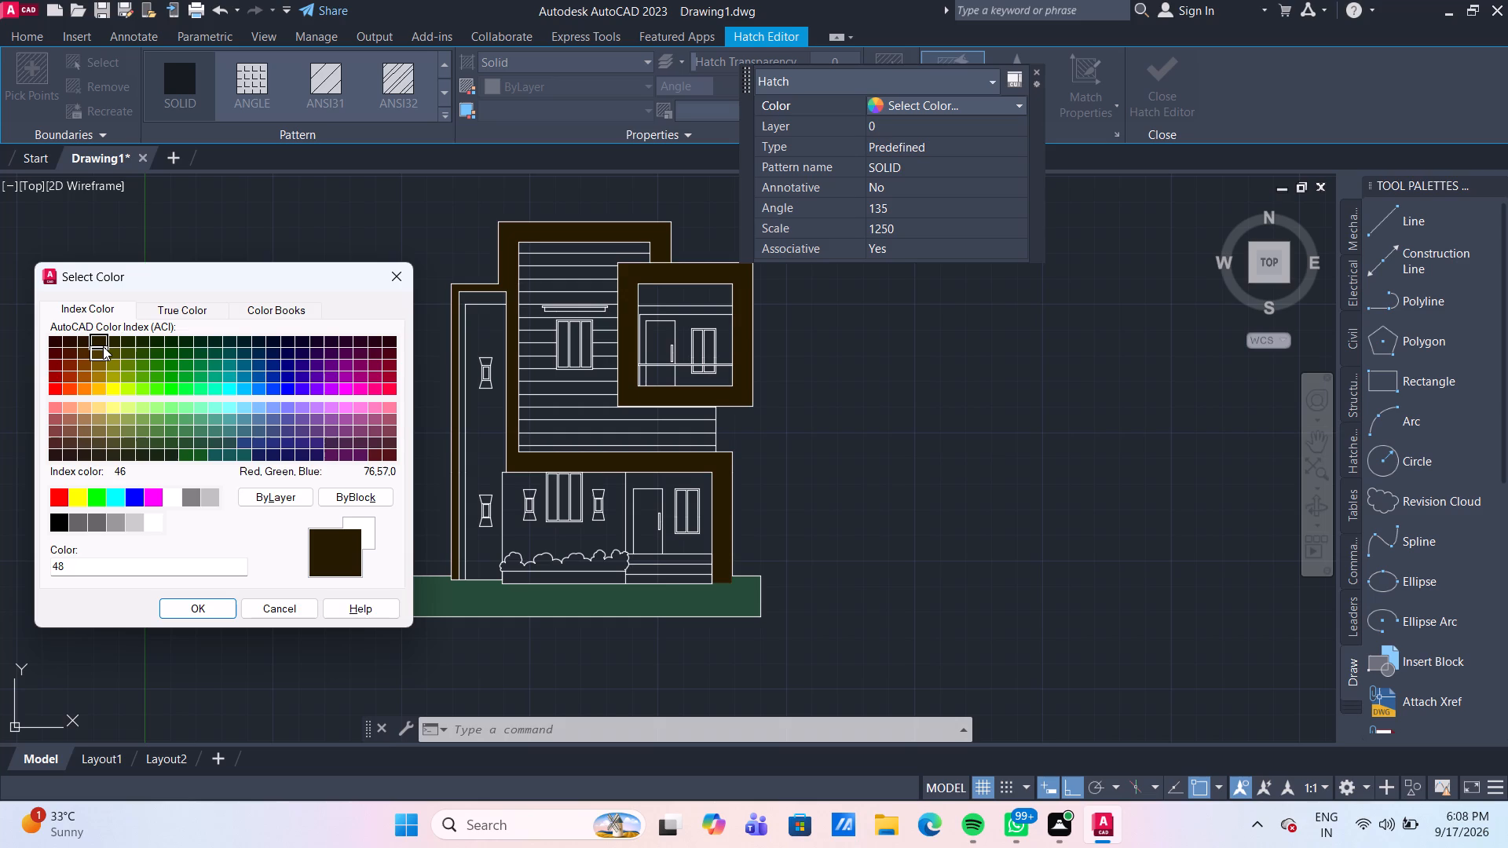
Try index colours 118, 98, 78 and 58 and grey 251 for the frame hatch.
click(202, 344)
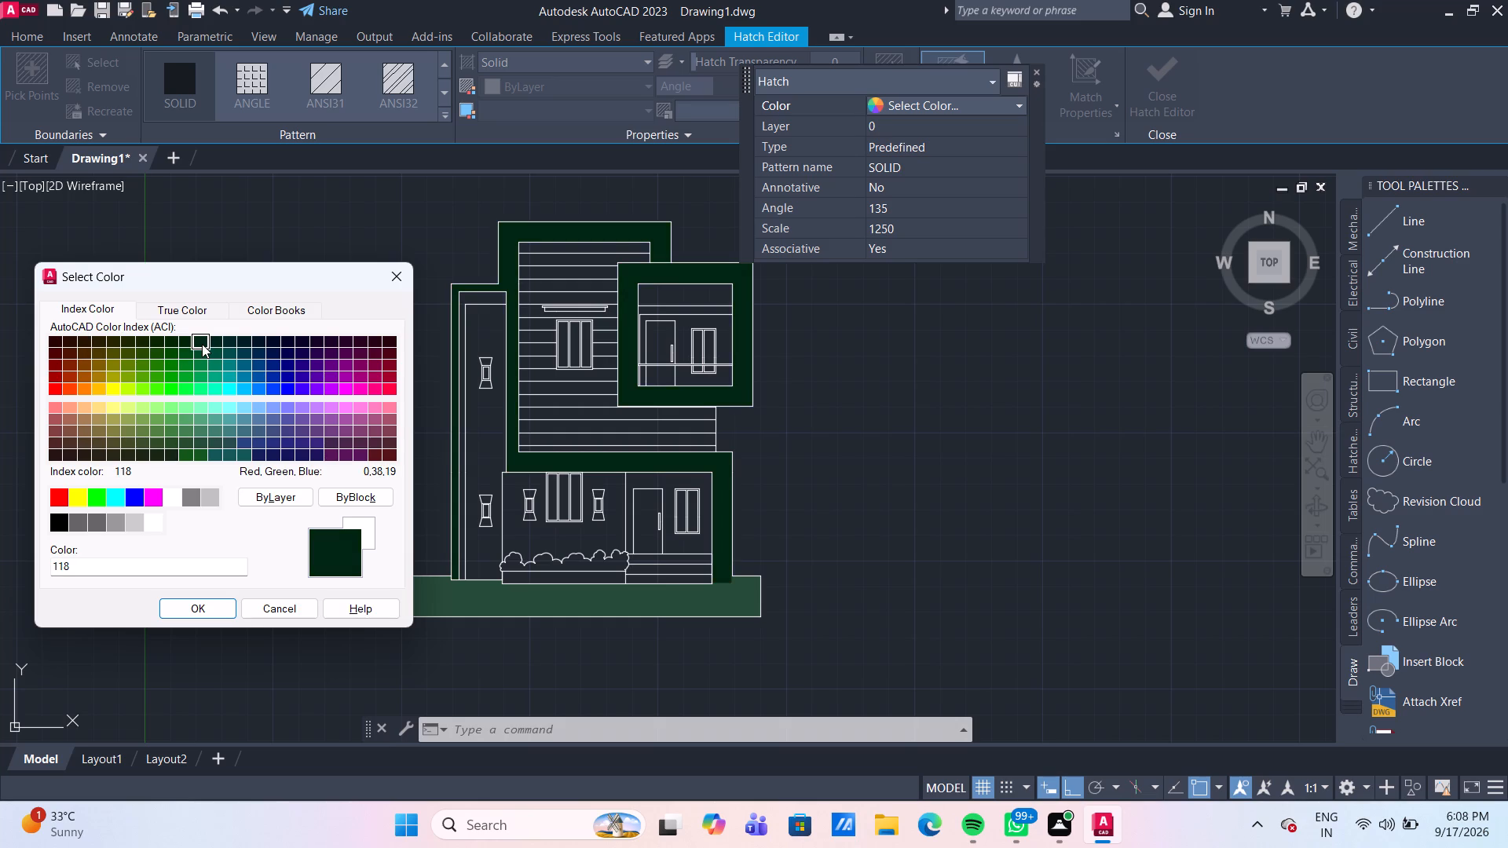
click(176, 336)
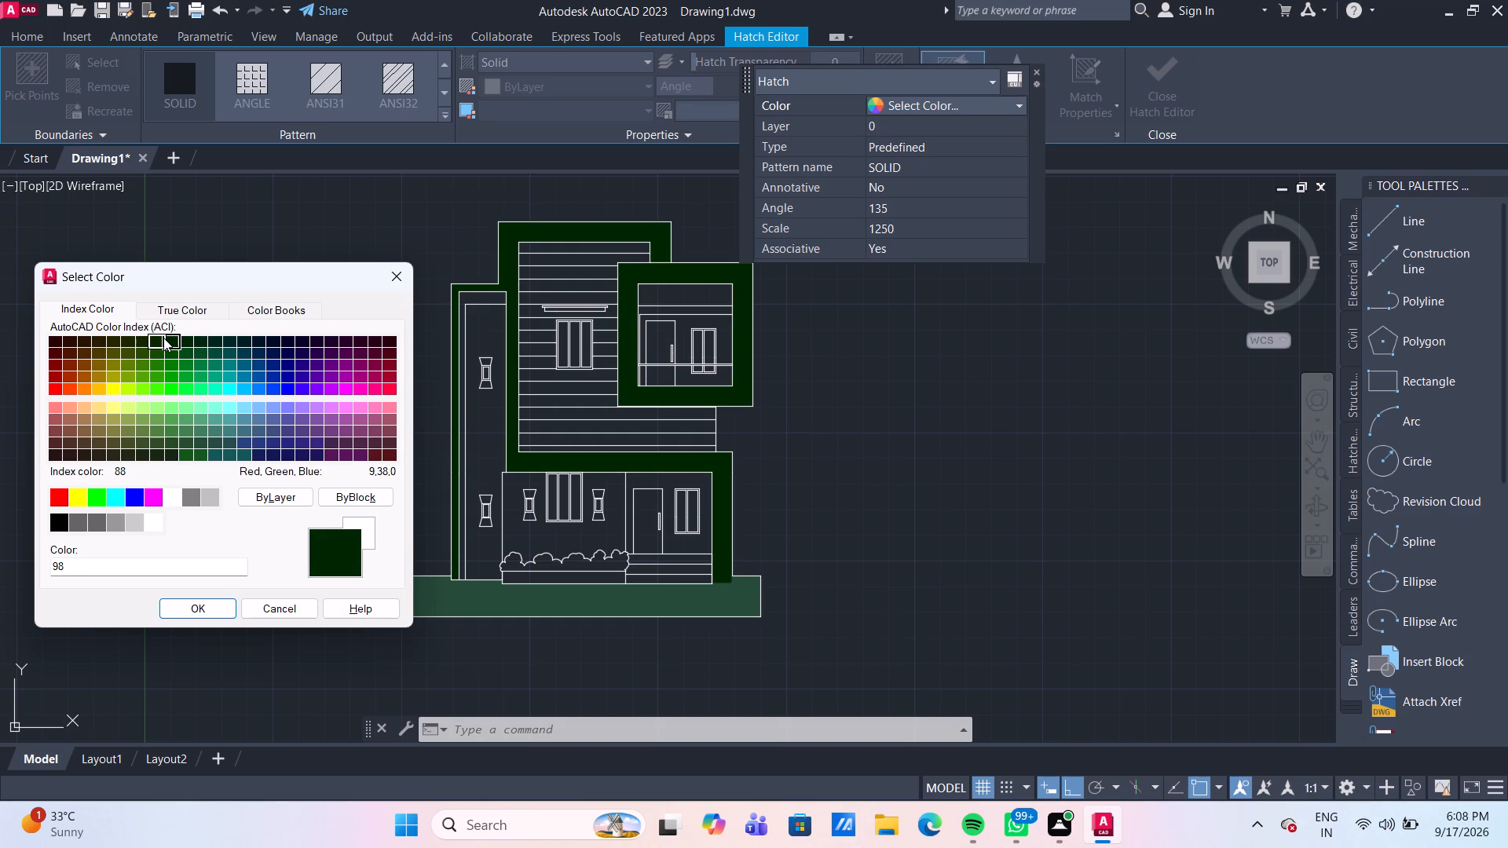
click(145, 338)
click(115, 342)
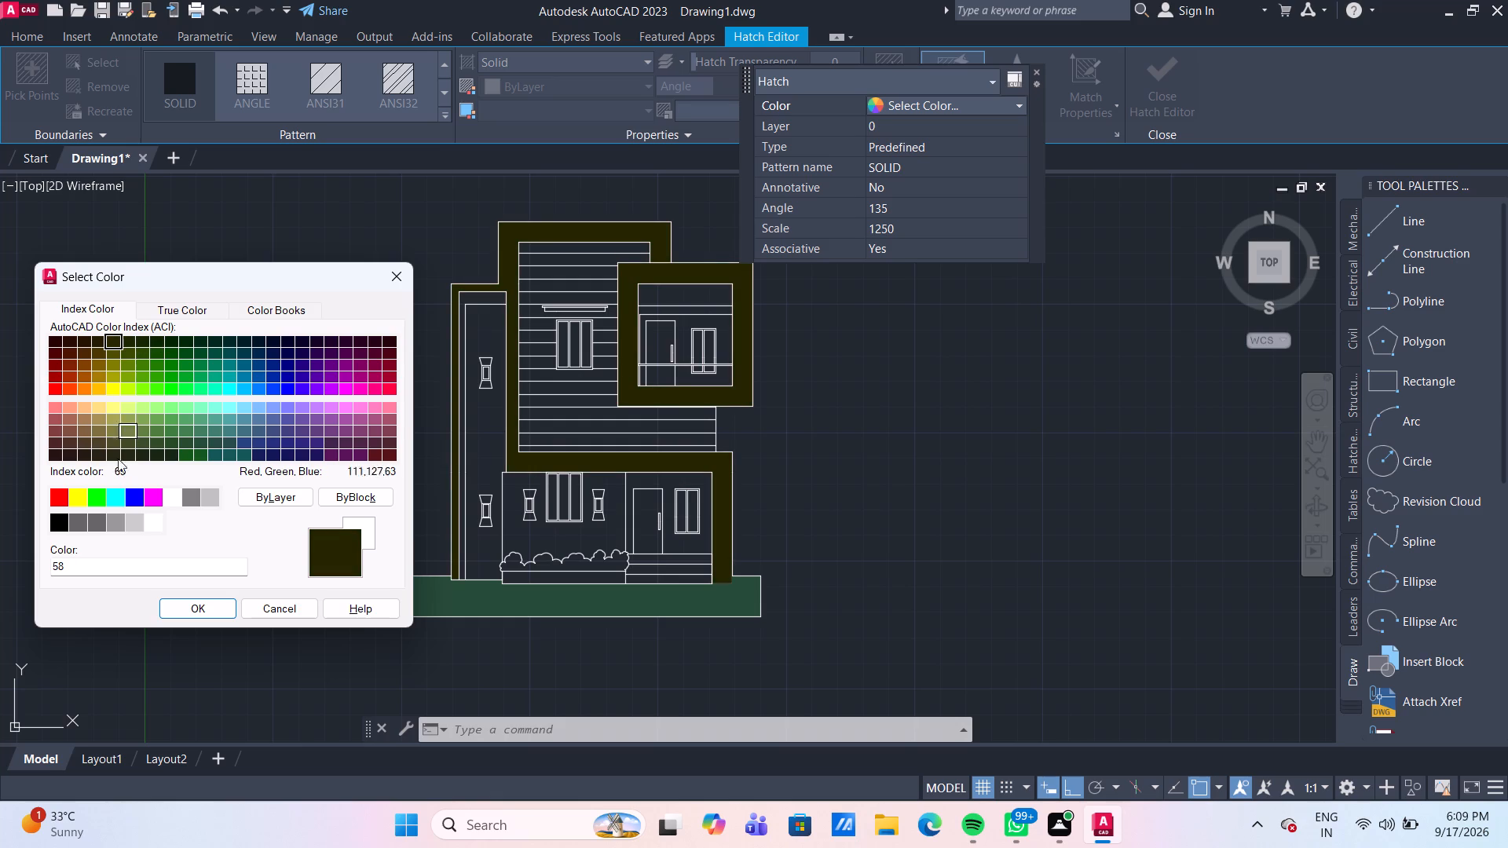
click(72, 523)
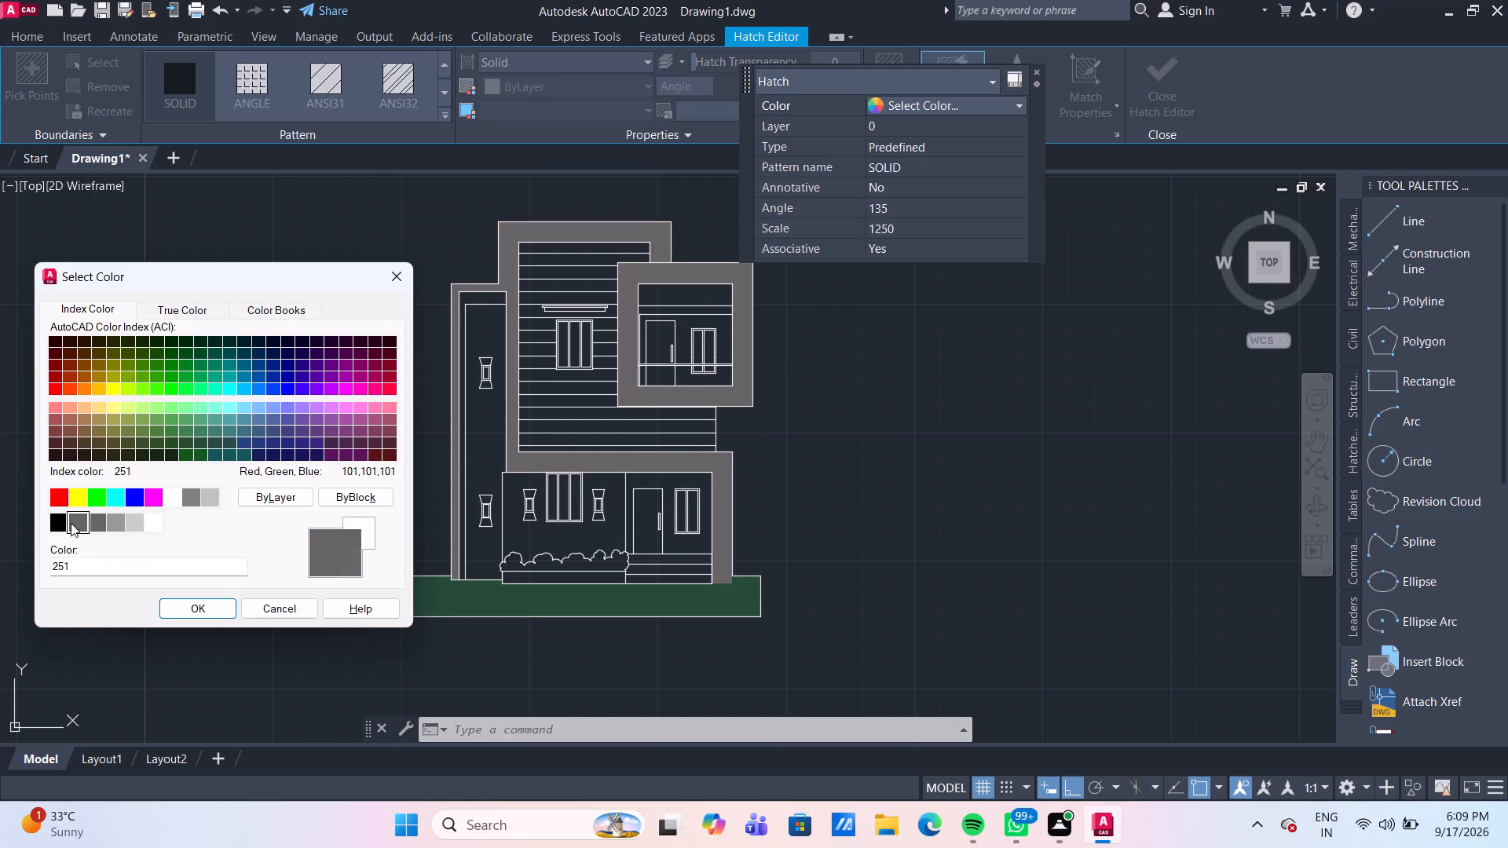
Set the frame hatch to index black 250 and lighten it as a true colour to luminance 12, RGB 31,31,31.
click(60, 521)
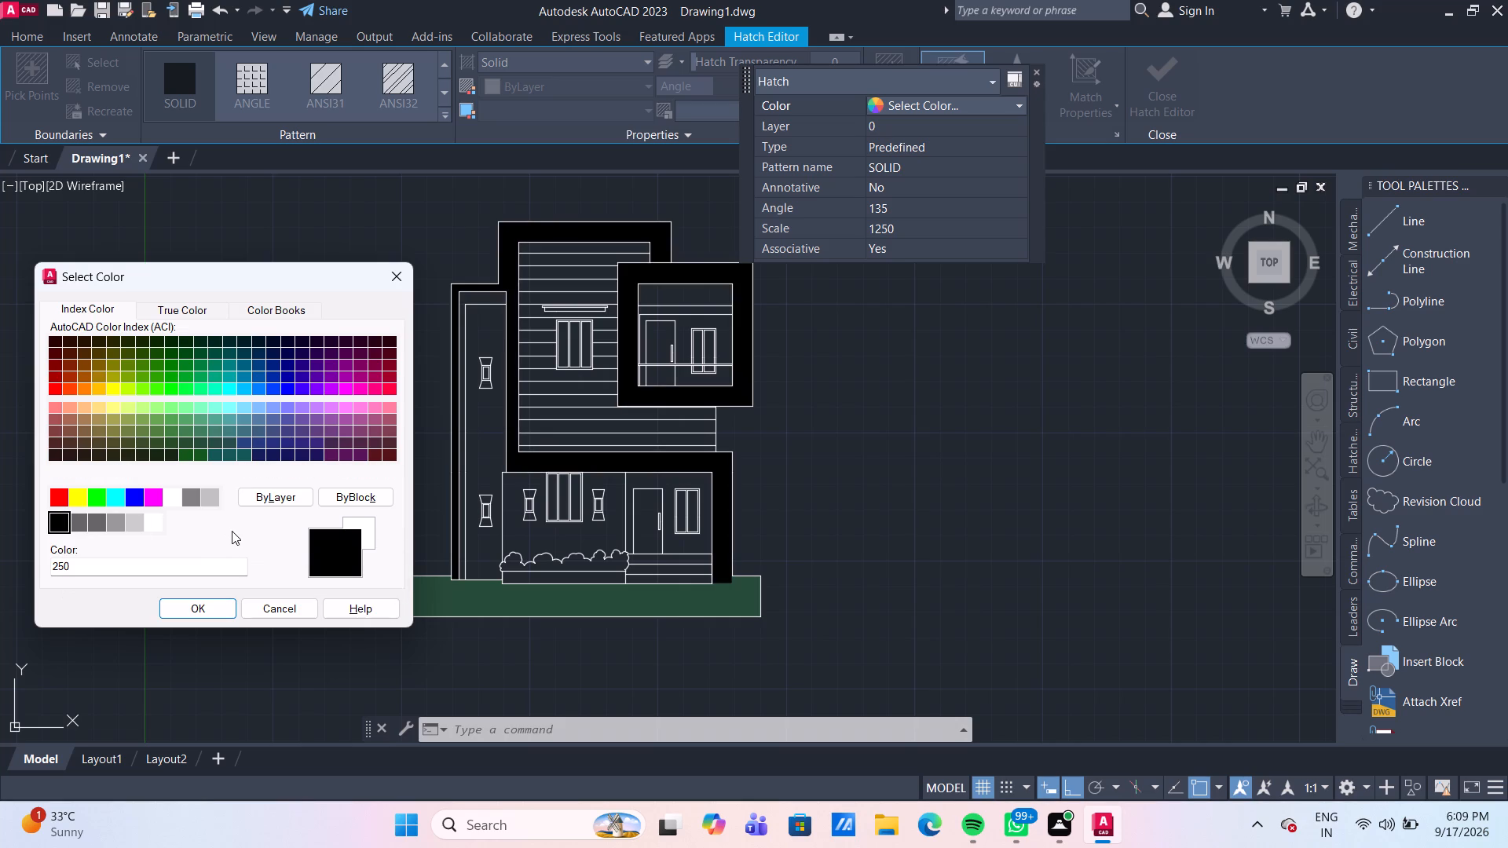
click(184, 307)
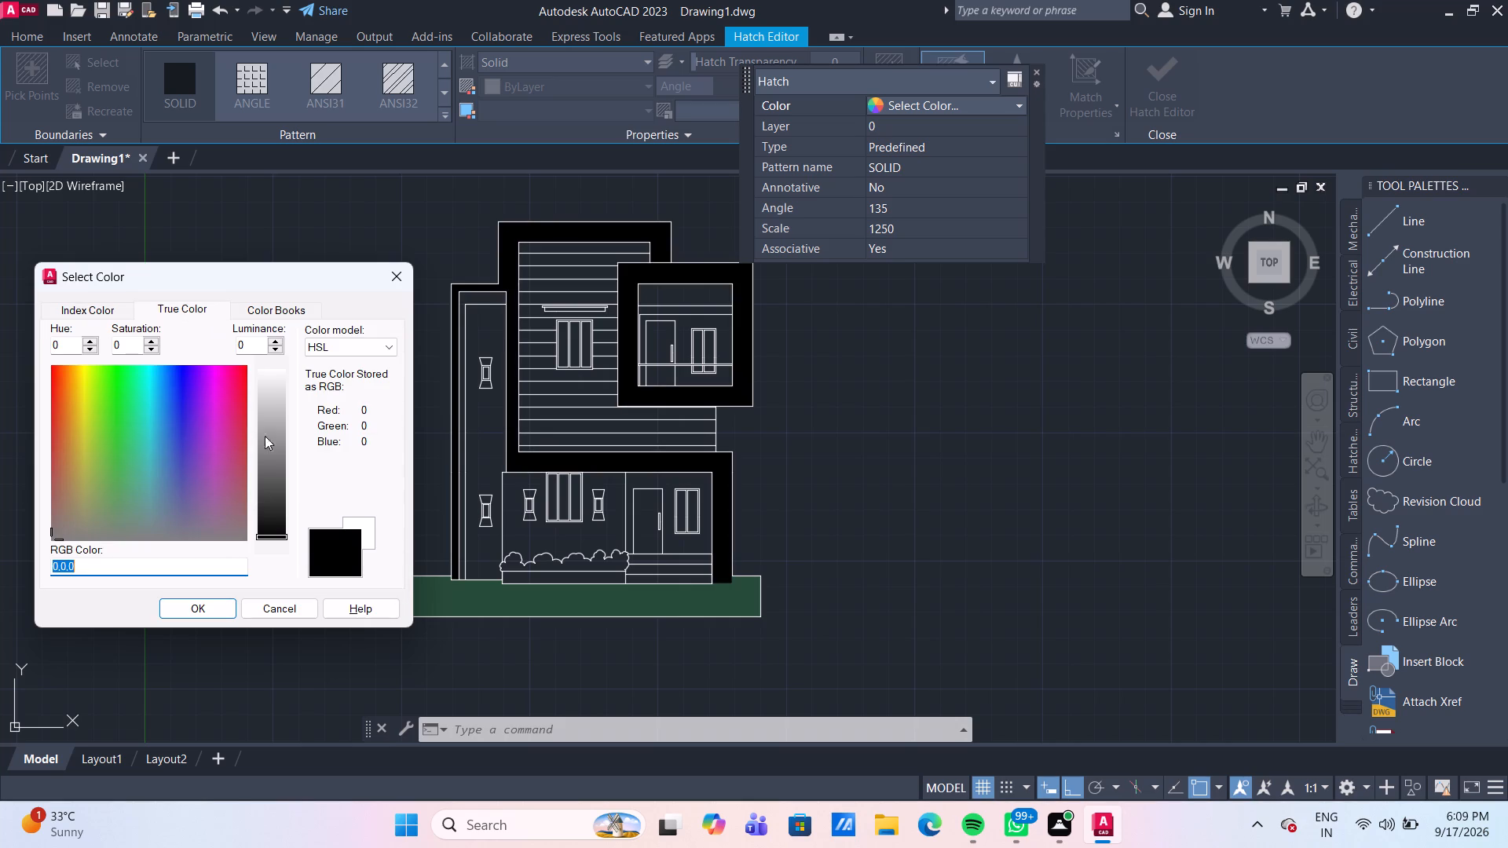
drag(271, 539, 273, 514)
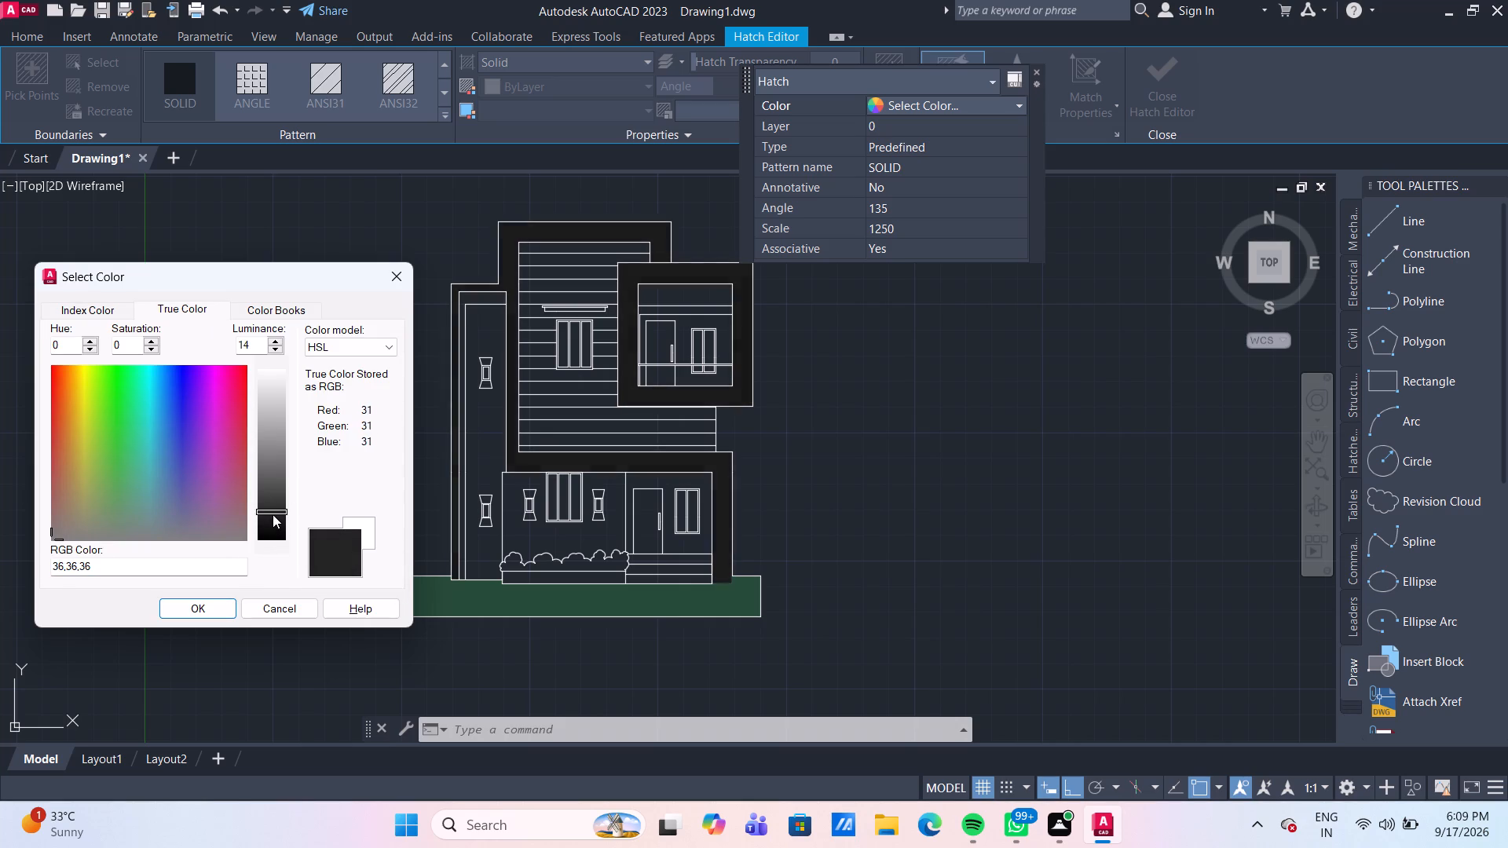
drag(273, 514, 276, 509)
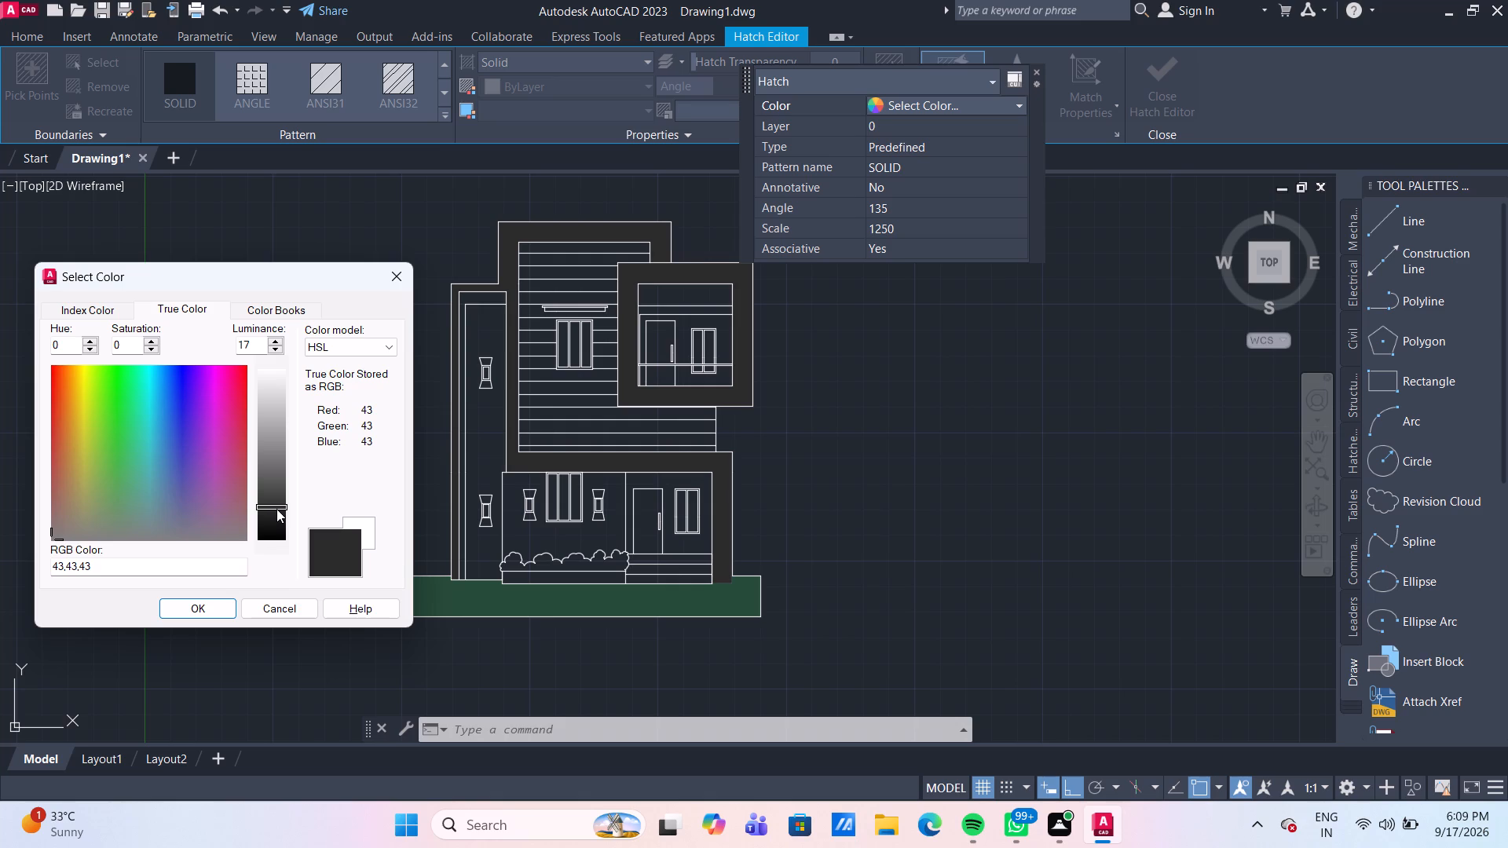
drag(276, 509, 279, 520)
click(217, 612)
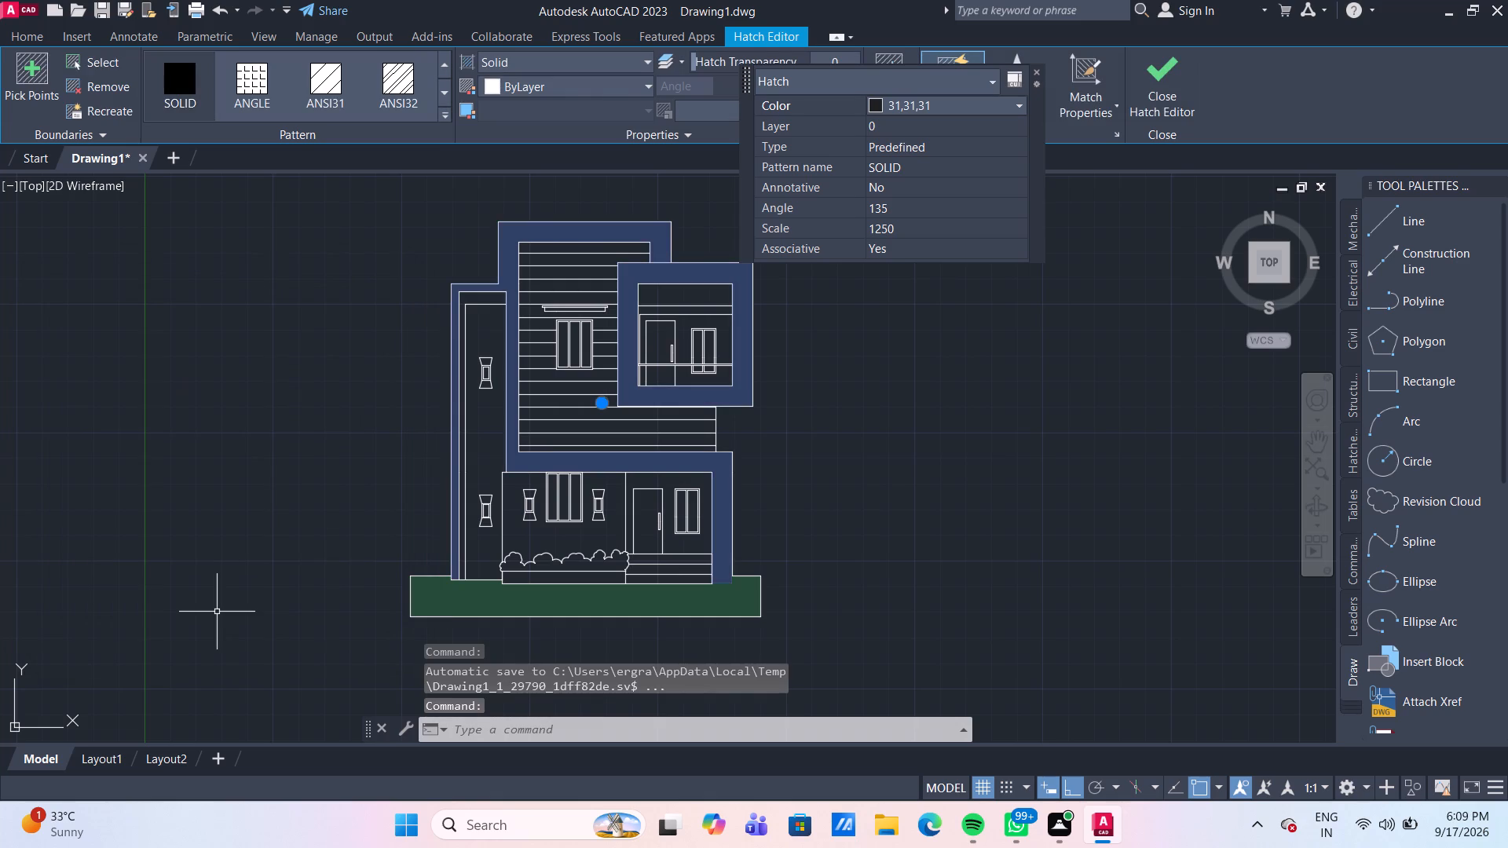
key(Escape)
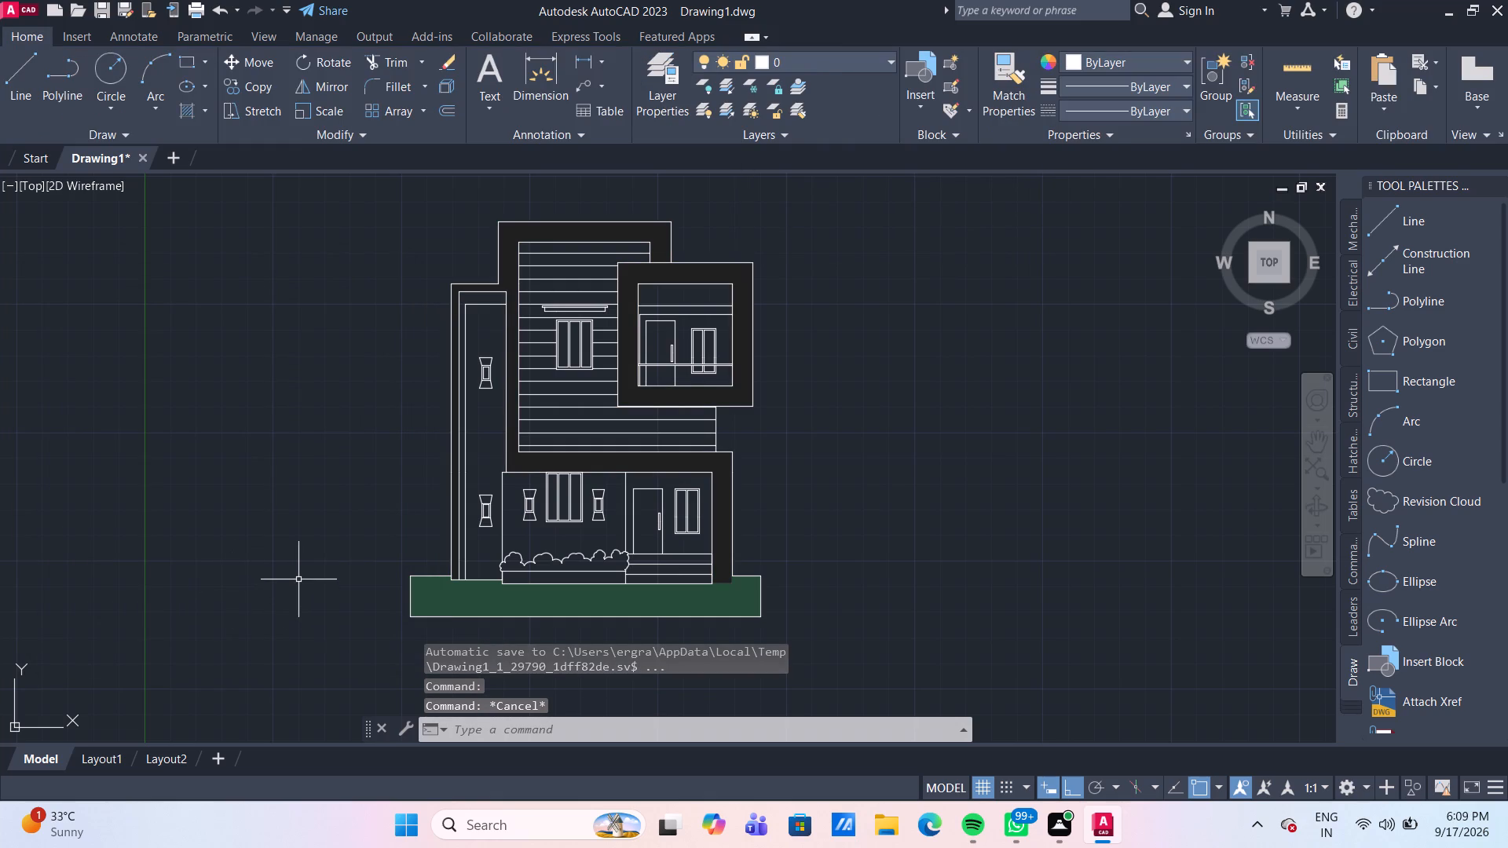
Hatch the ground-floor wall around the window and motifs, above the shrubs, with a solid fill in index colour 254.
scroll(385, 454, up, 1)
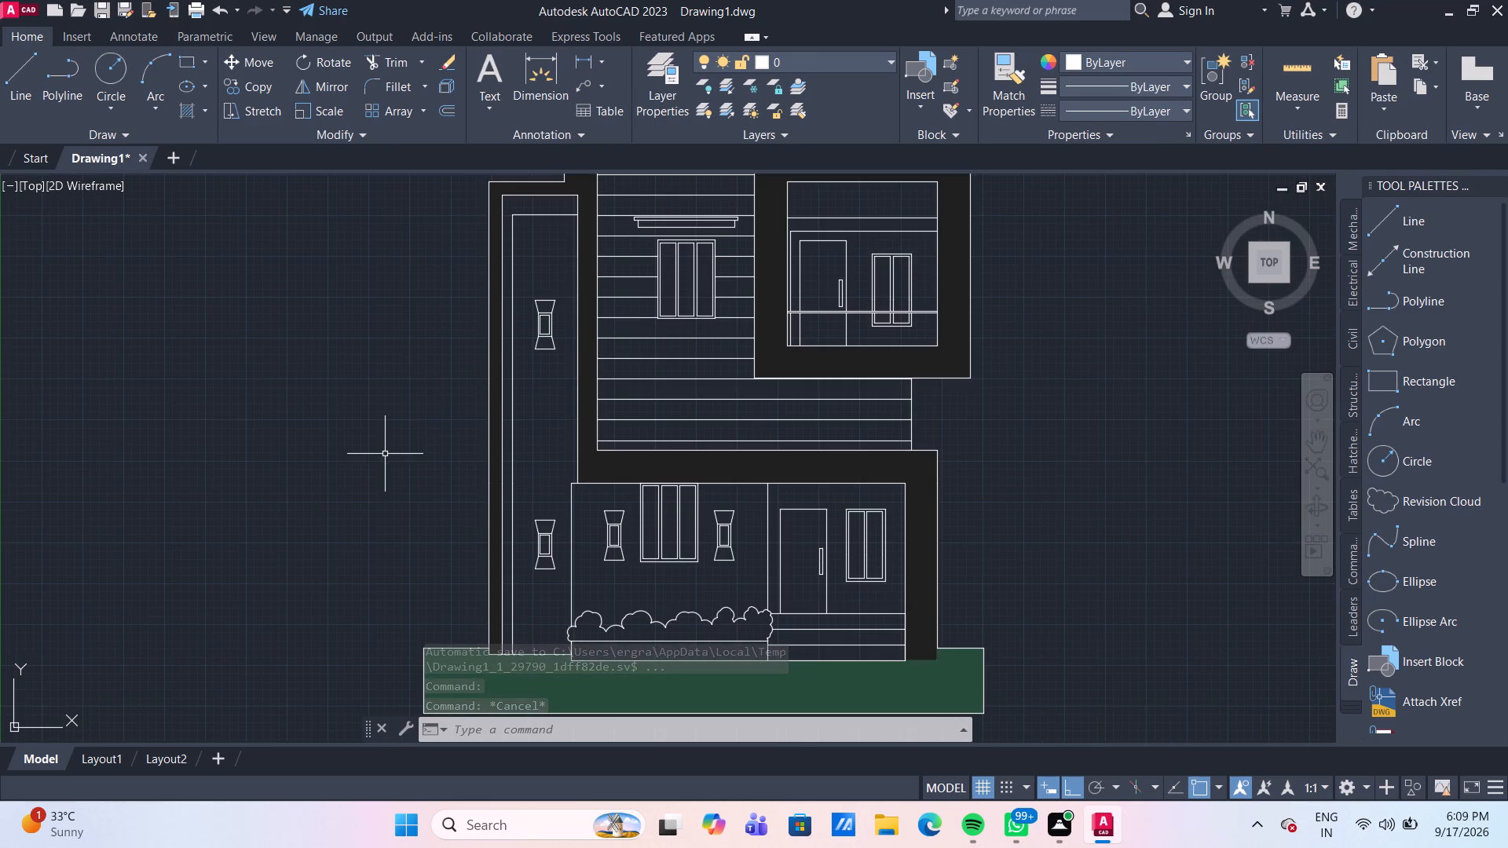
middle_drag(555, 448, 359, 490)
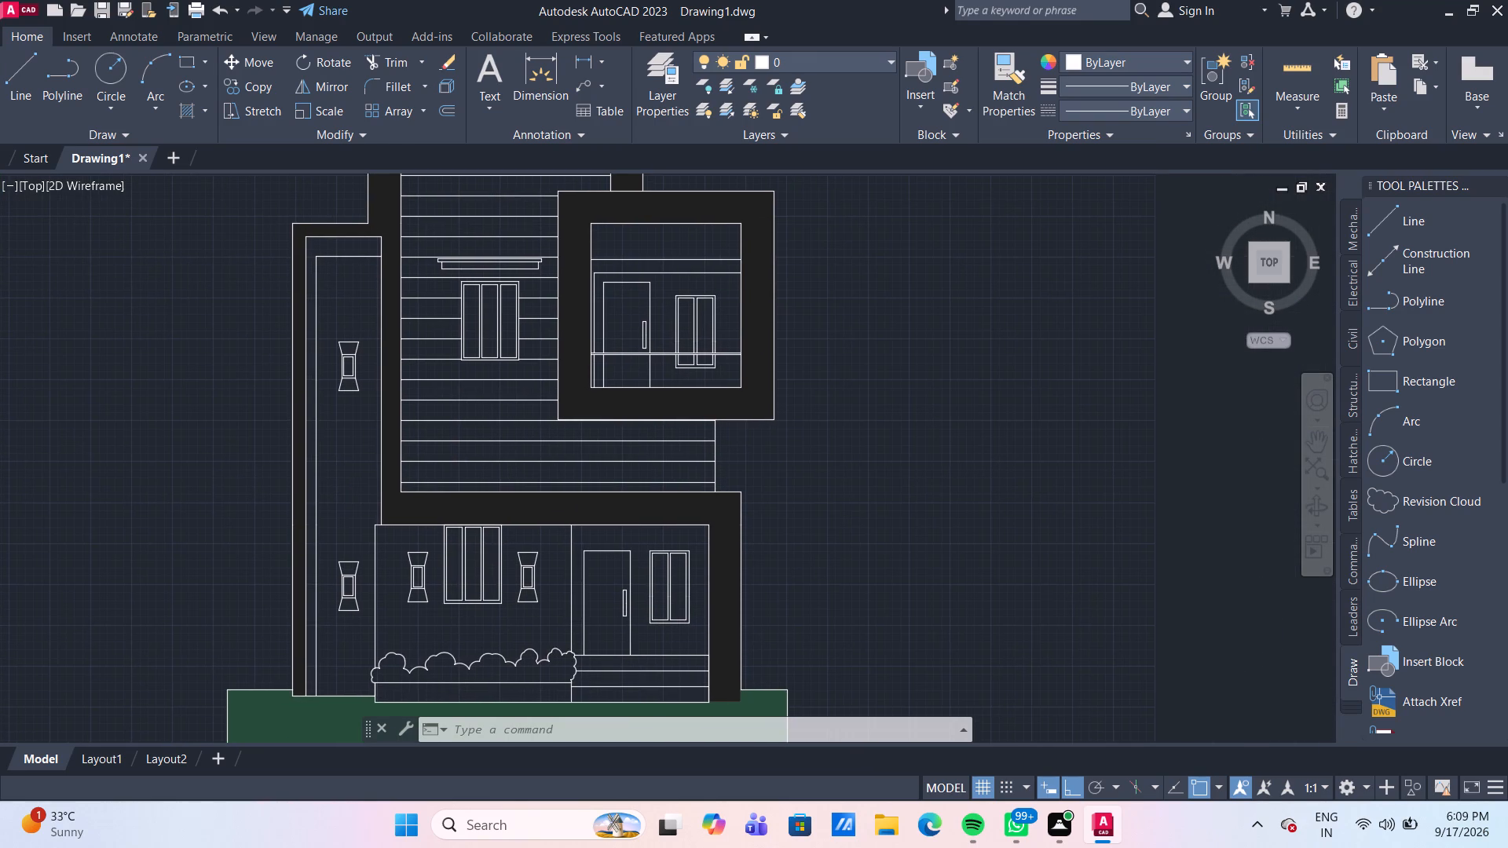
scroll(357, 491, down, 1)
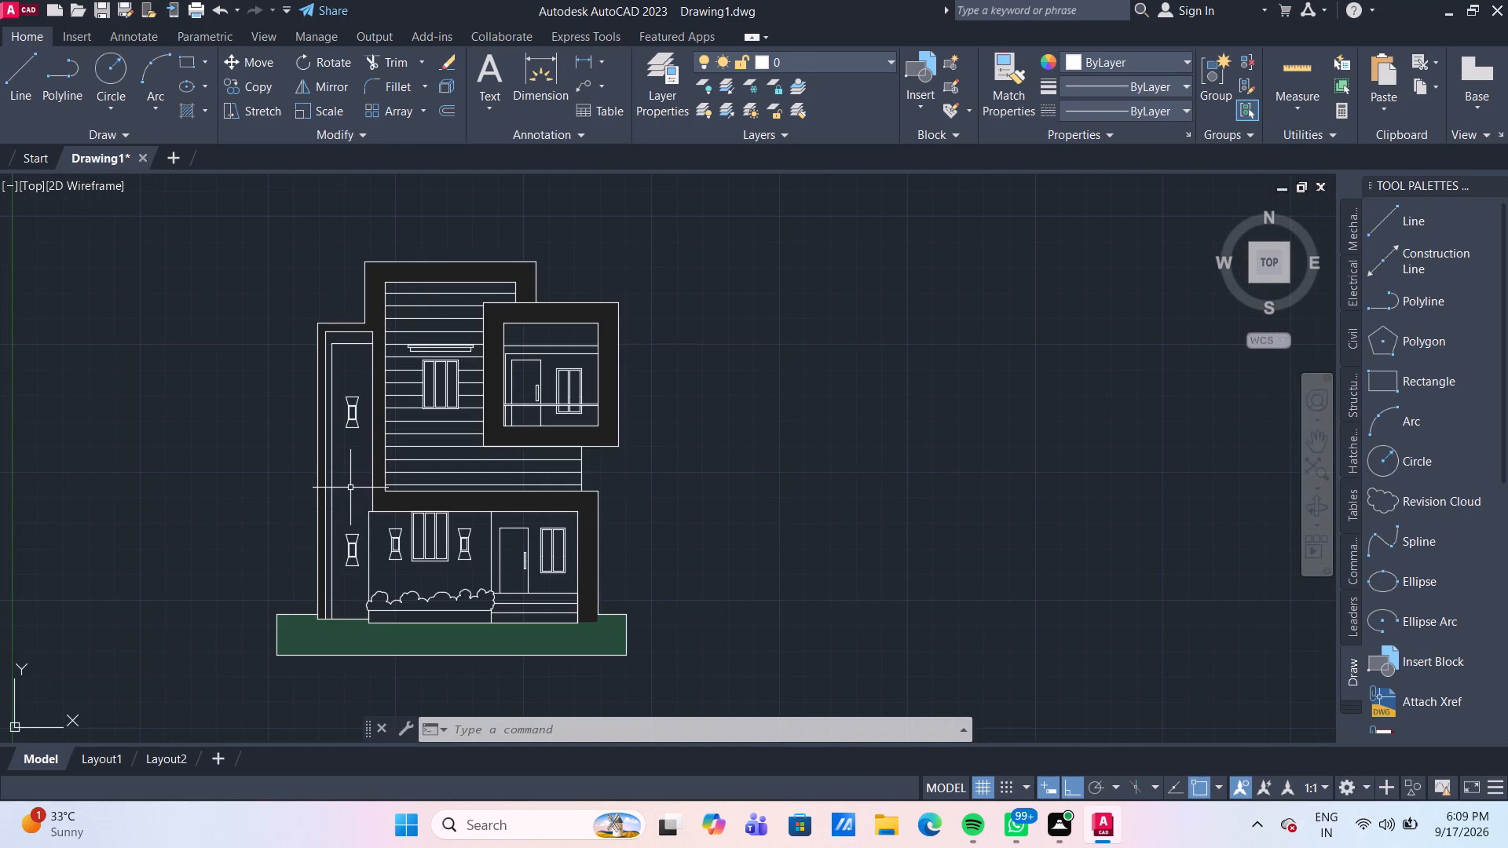
click(178, 115)
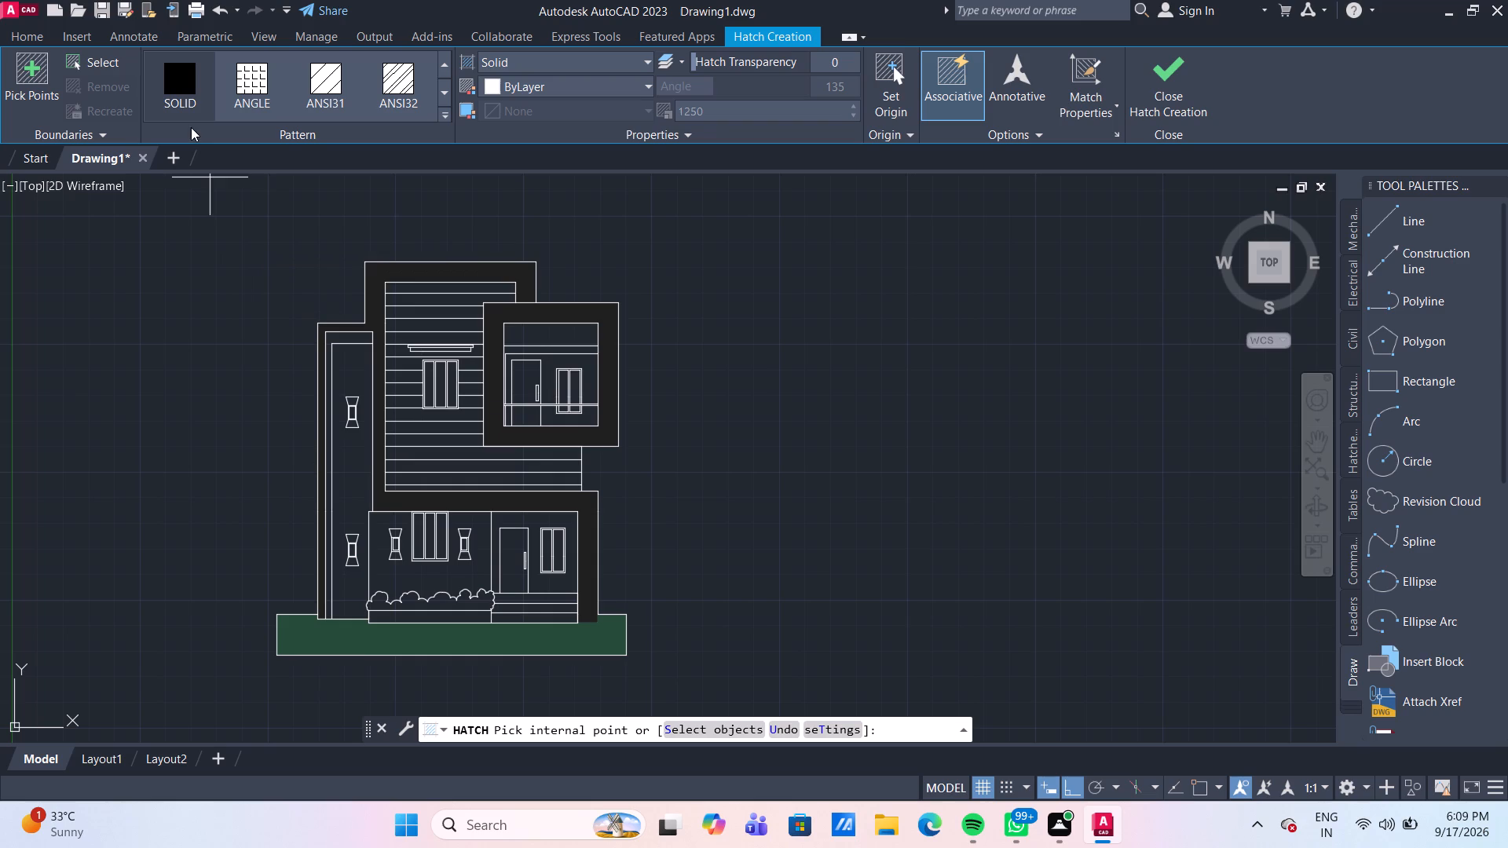
click(587, 86)
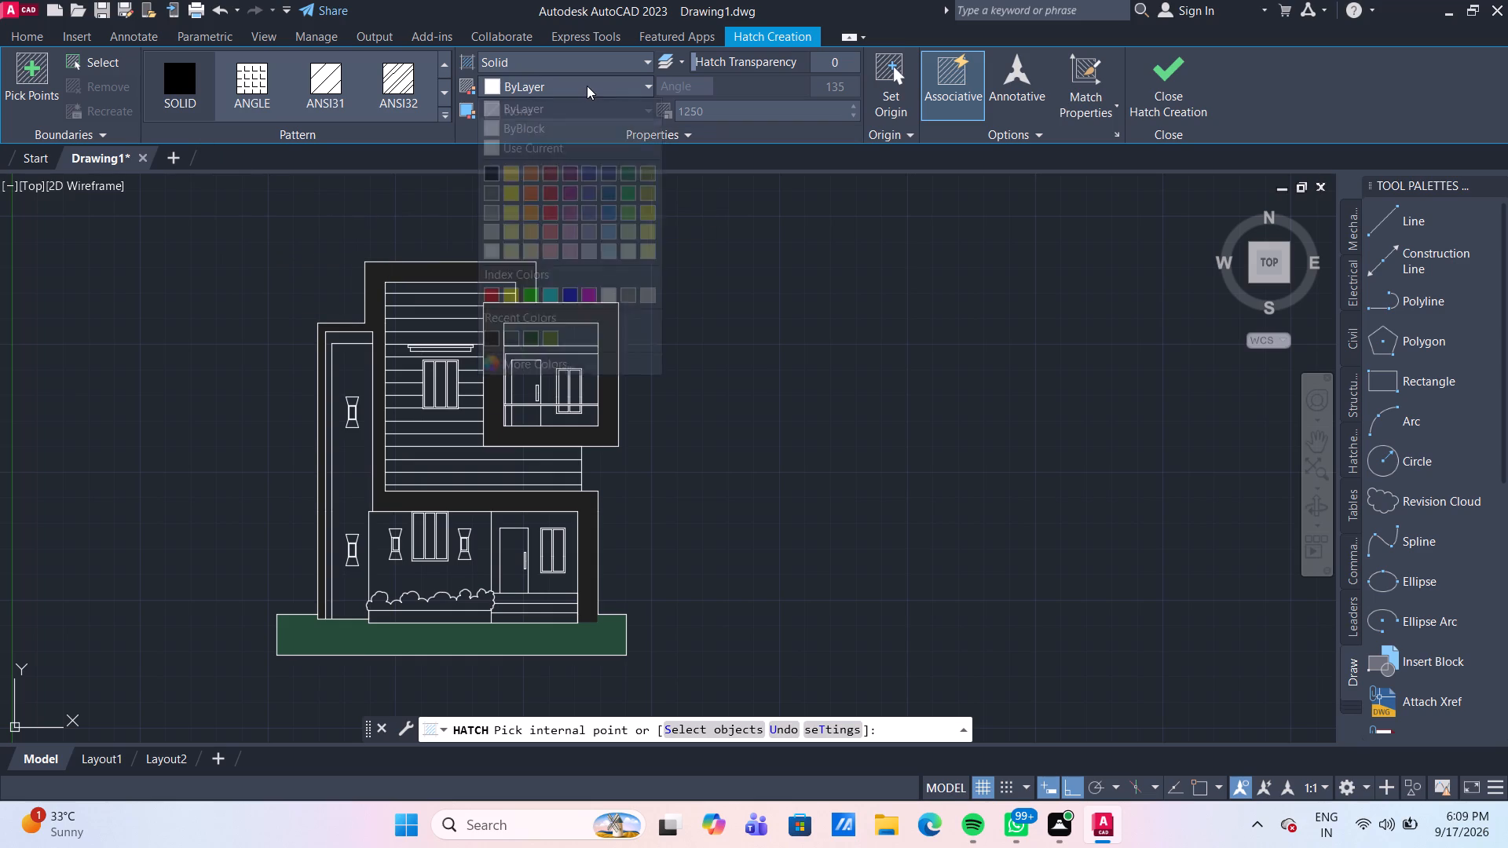
click(494, 192)
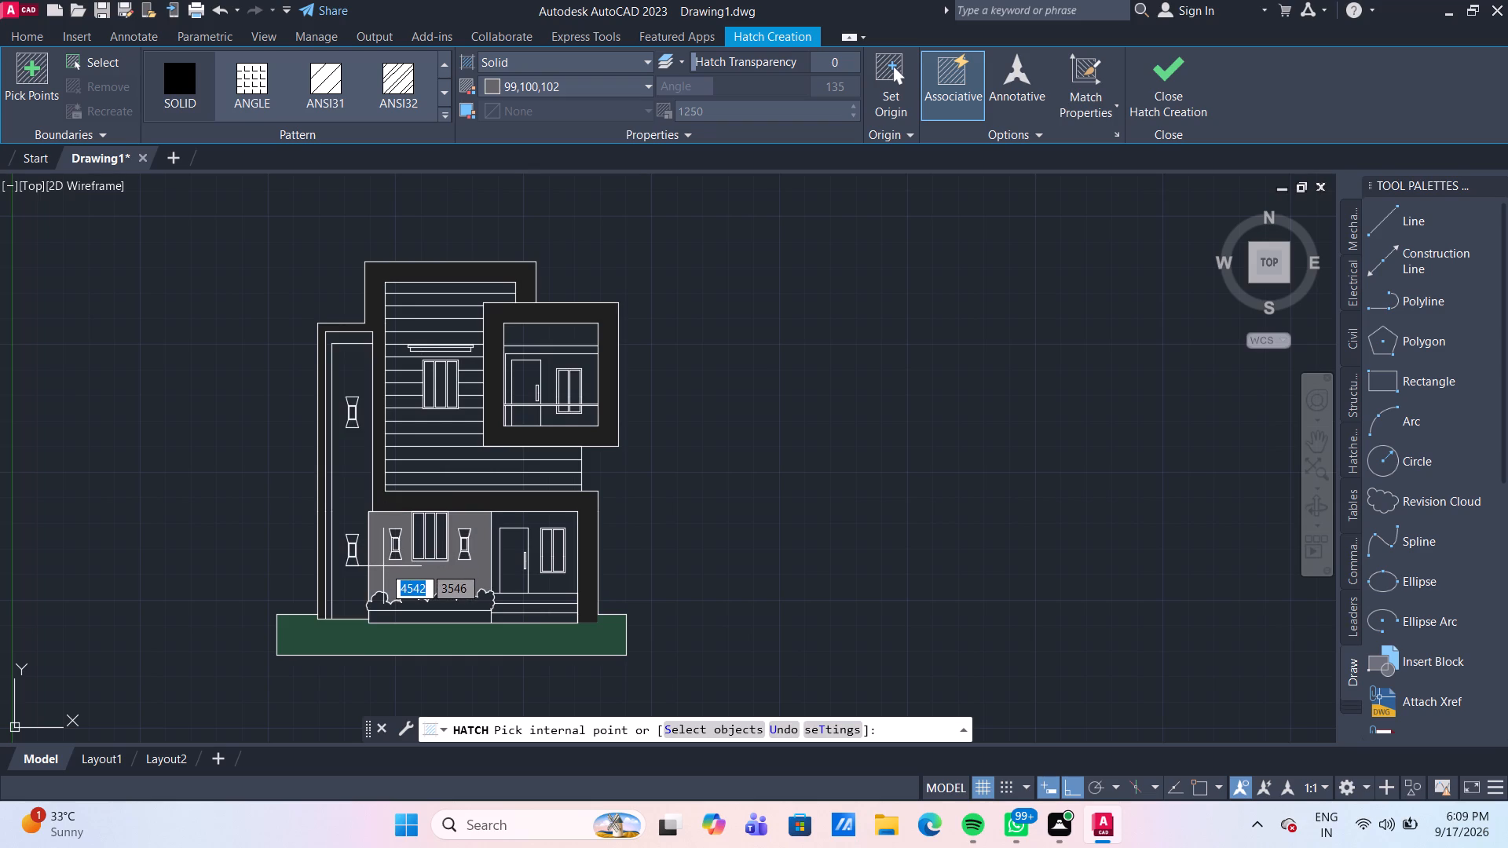
click(631, 83)
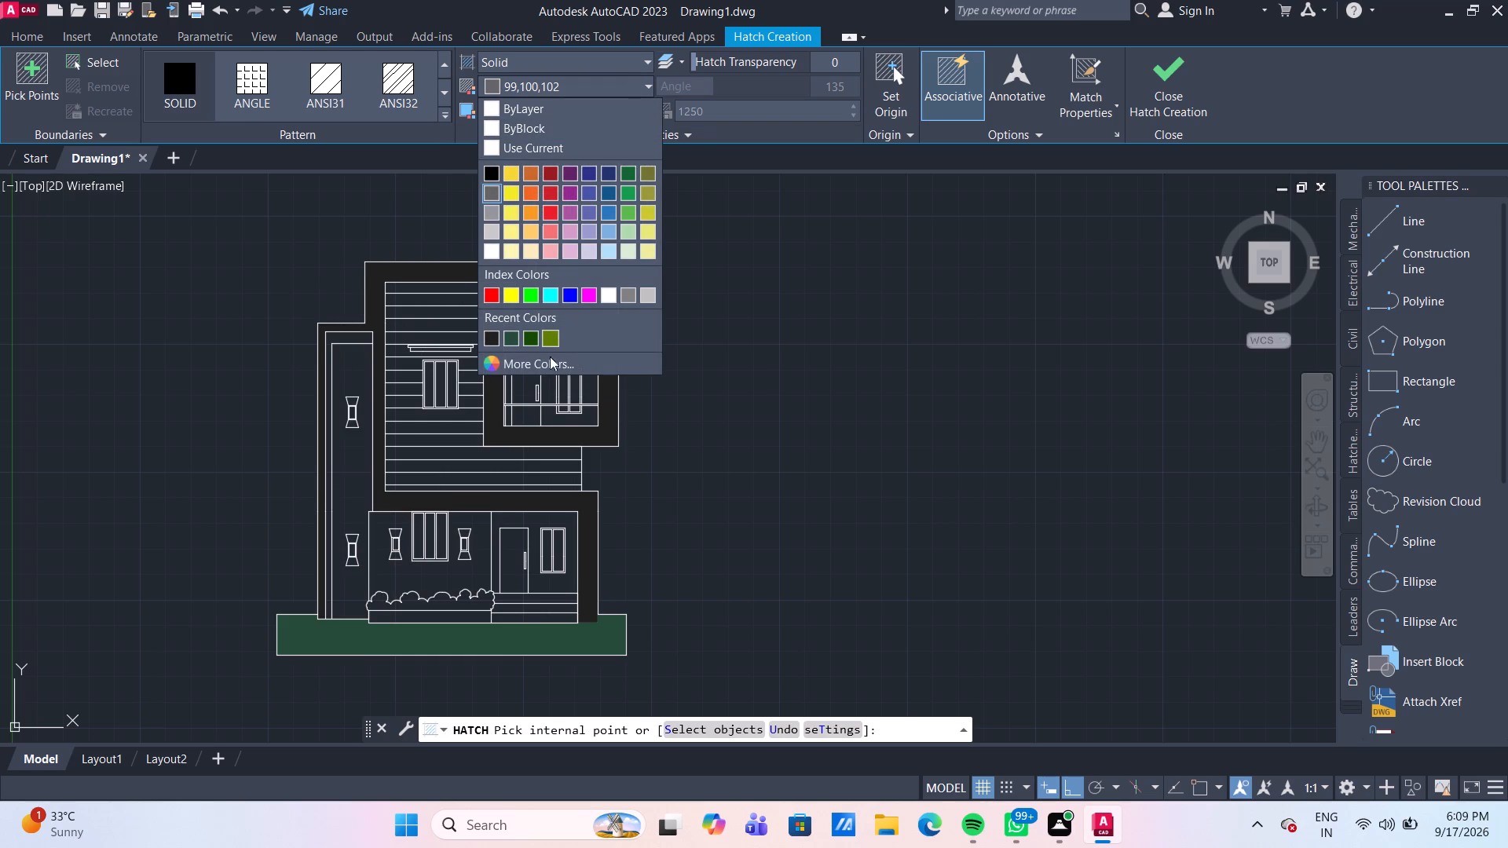
click(550, 365)
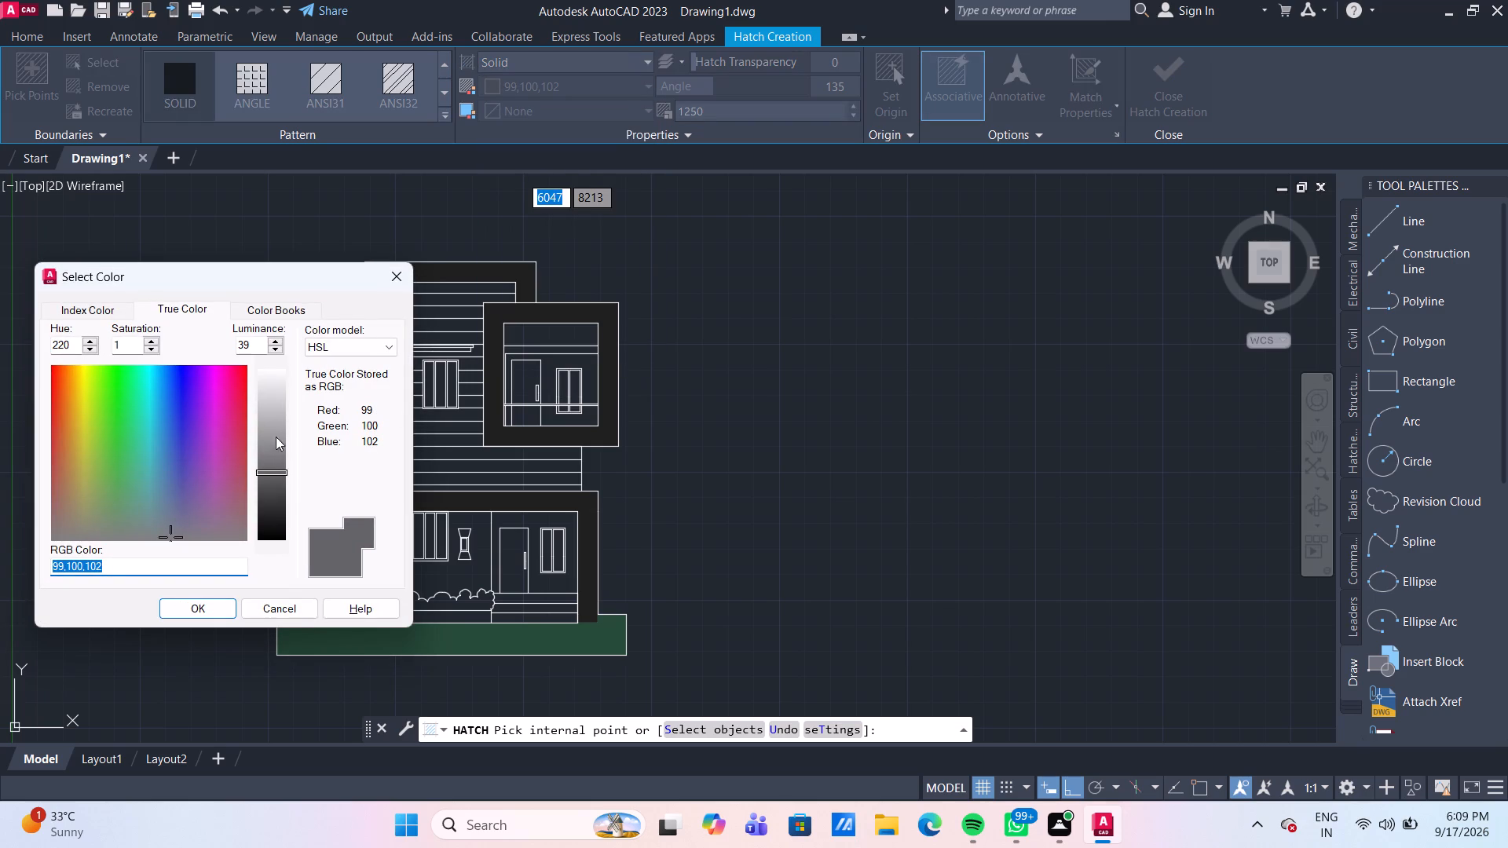
click(101, 313)
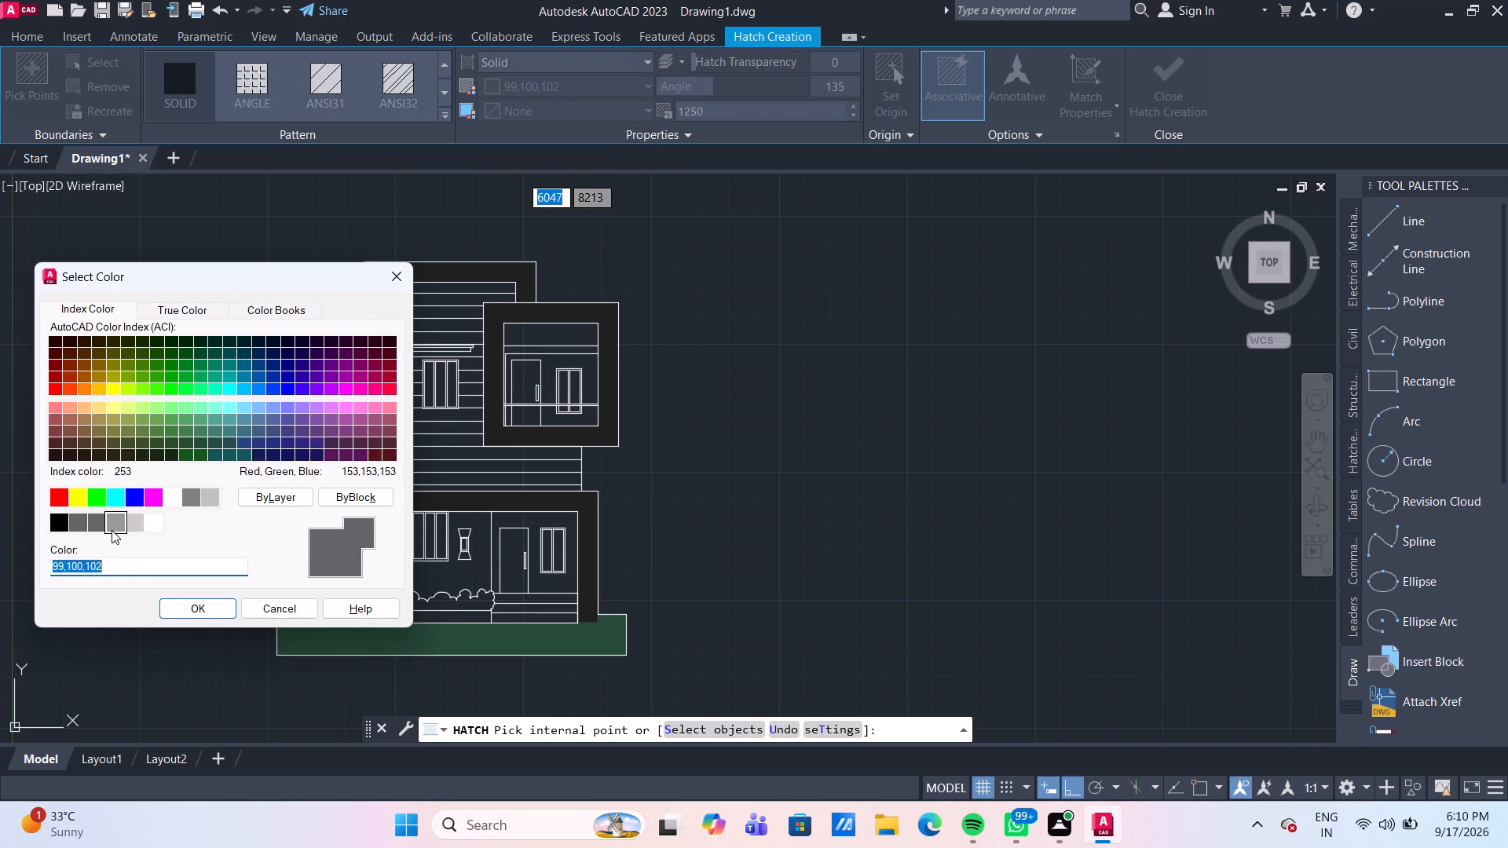
click(117, 528)
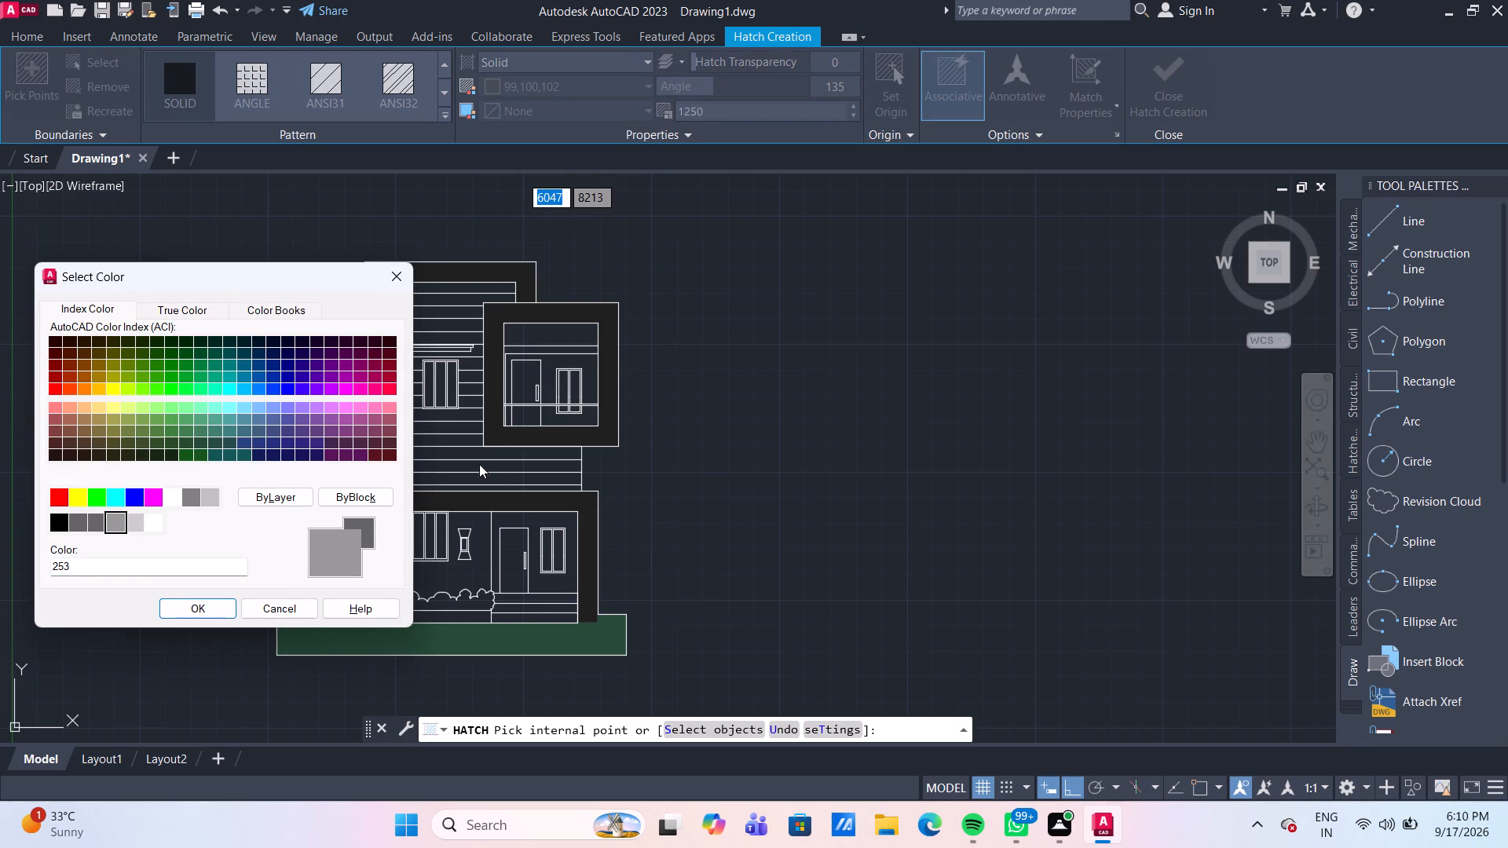
drag(300, 273, 430, 256)
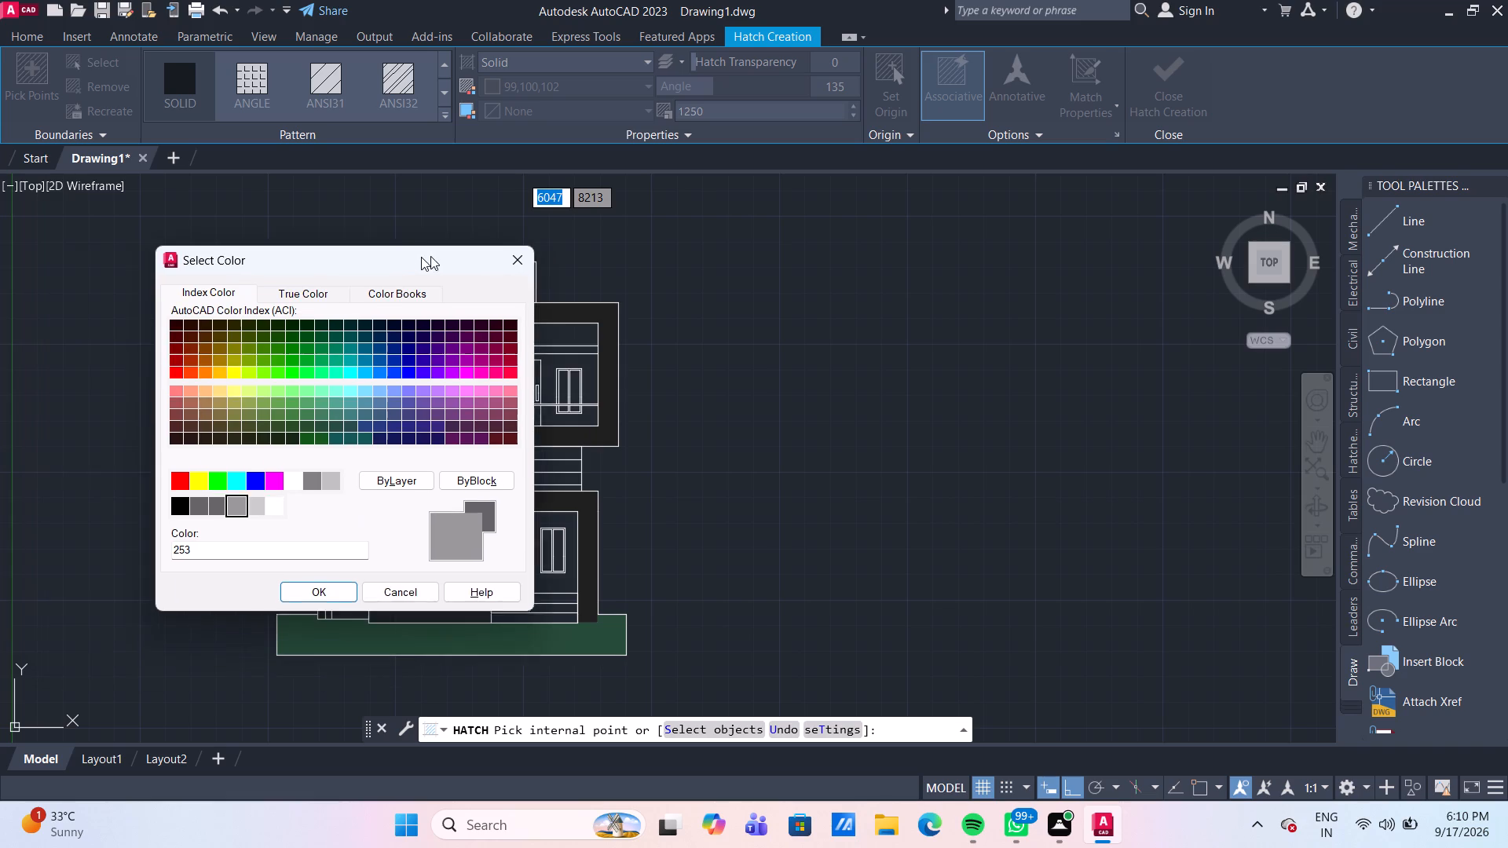
drag(430, 256, 930, 252)
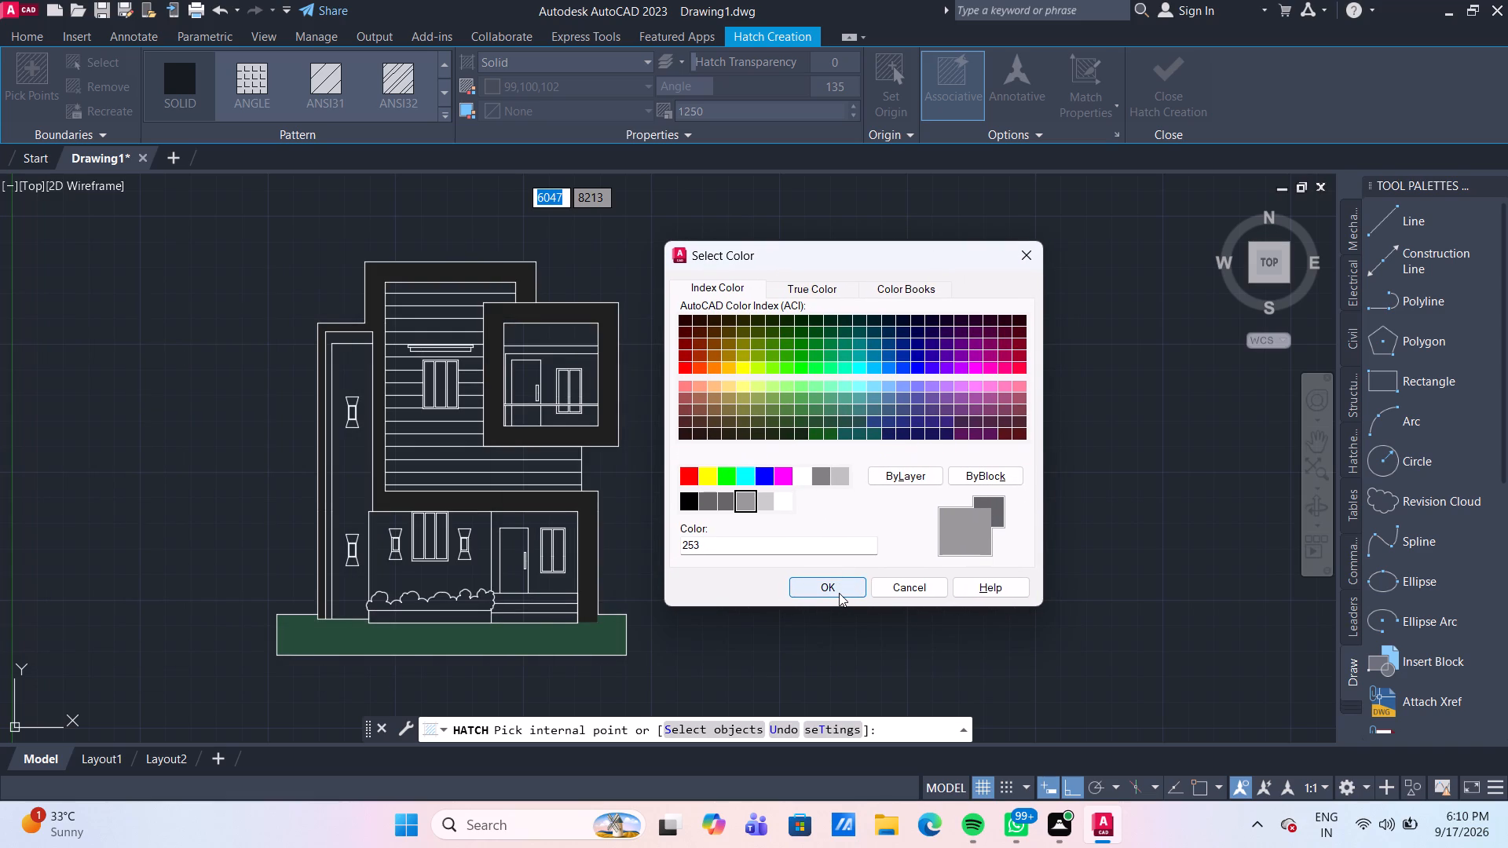
click(767, 506)
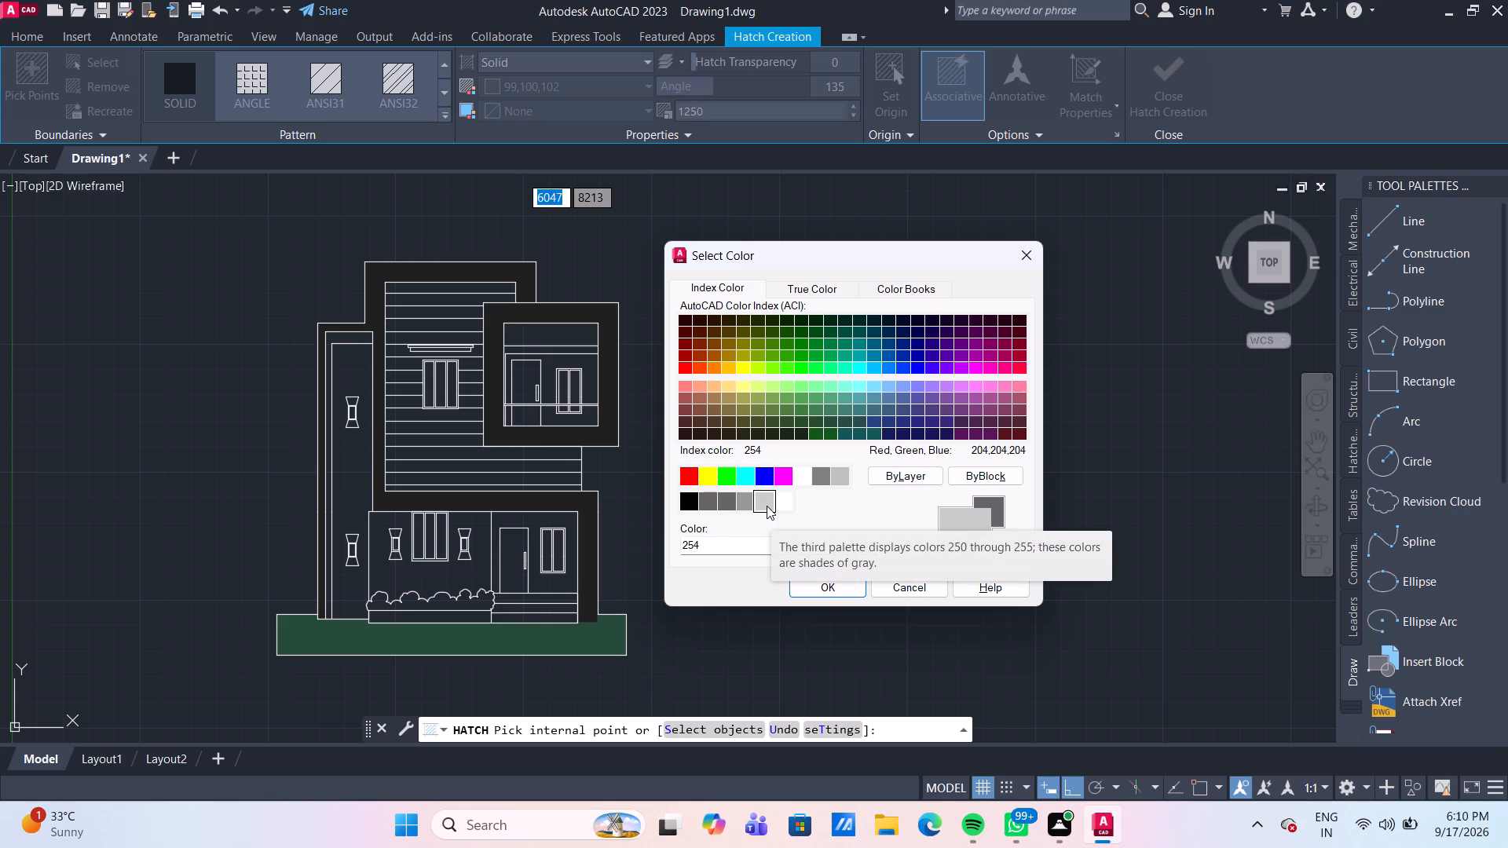
click(811, 588)
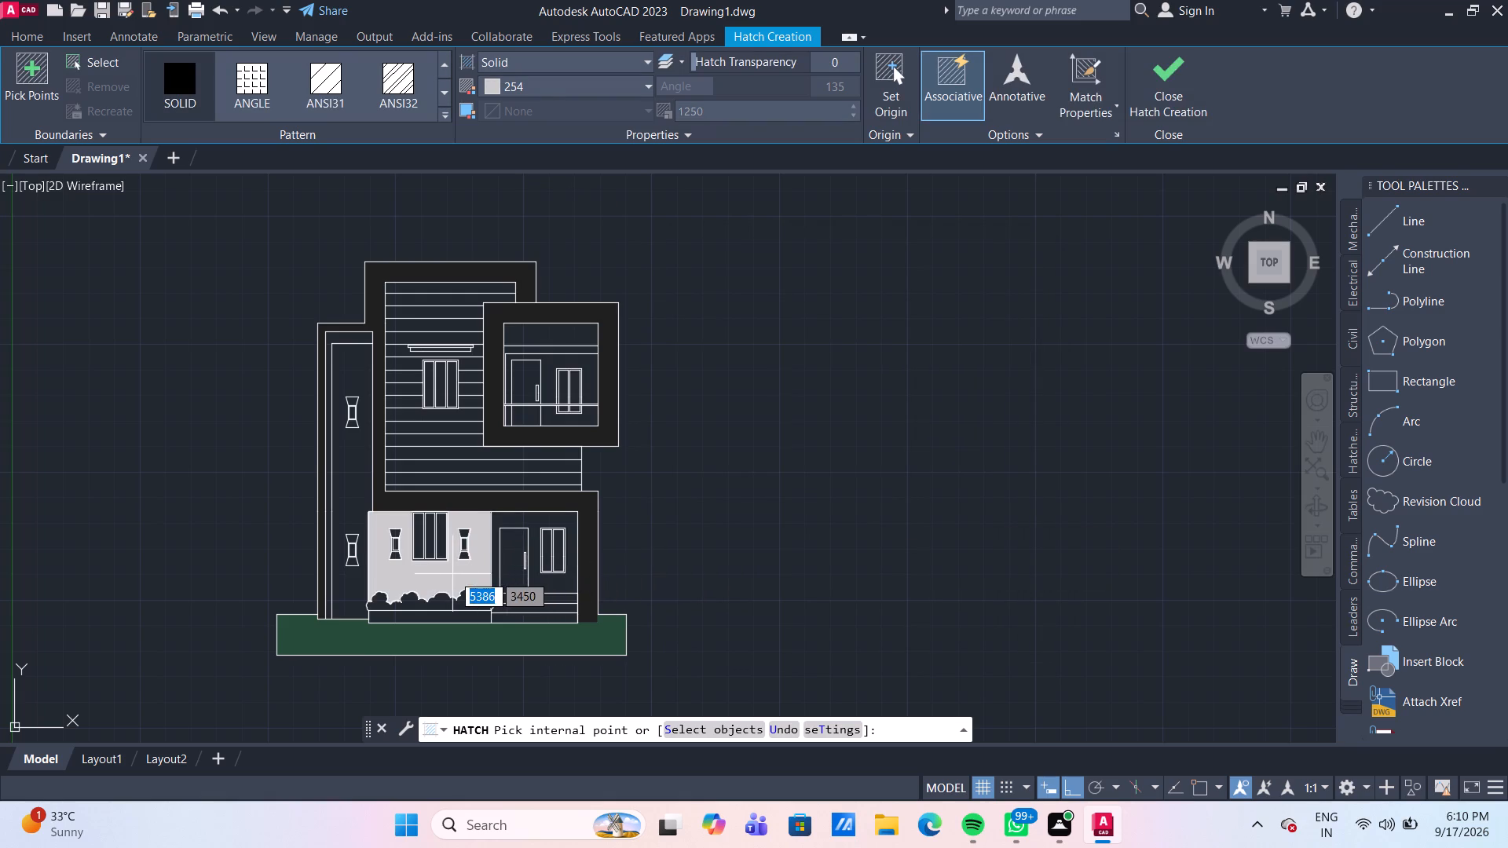
click(452, 574)
key(Escape)
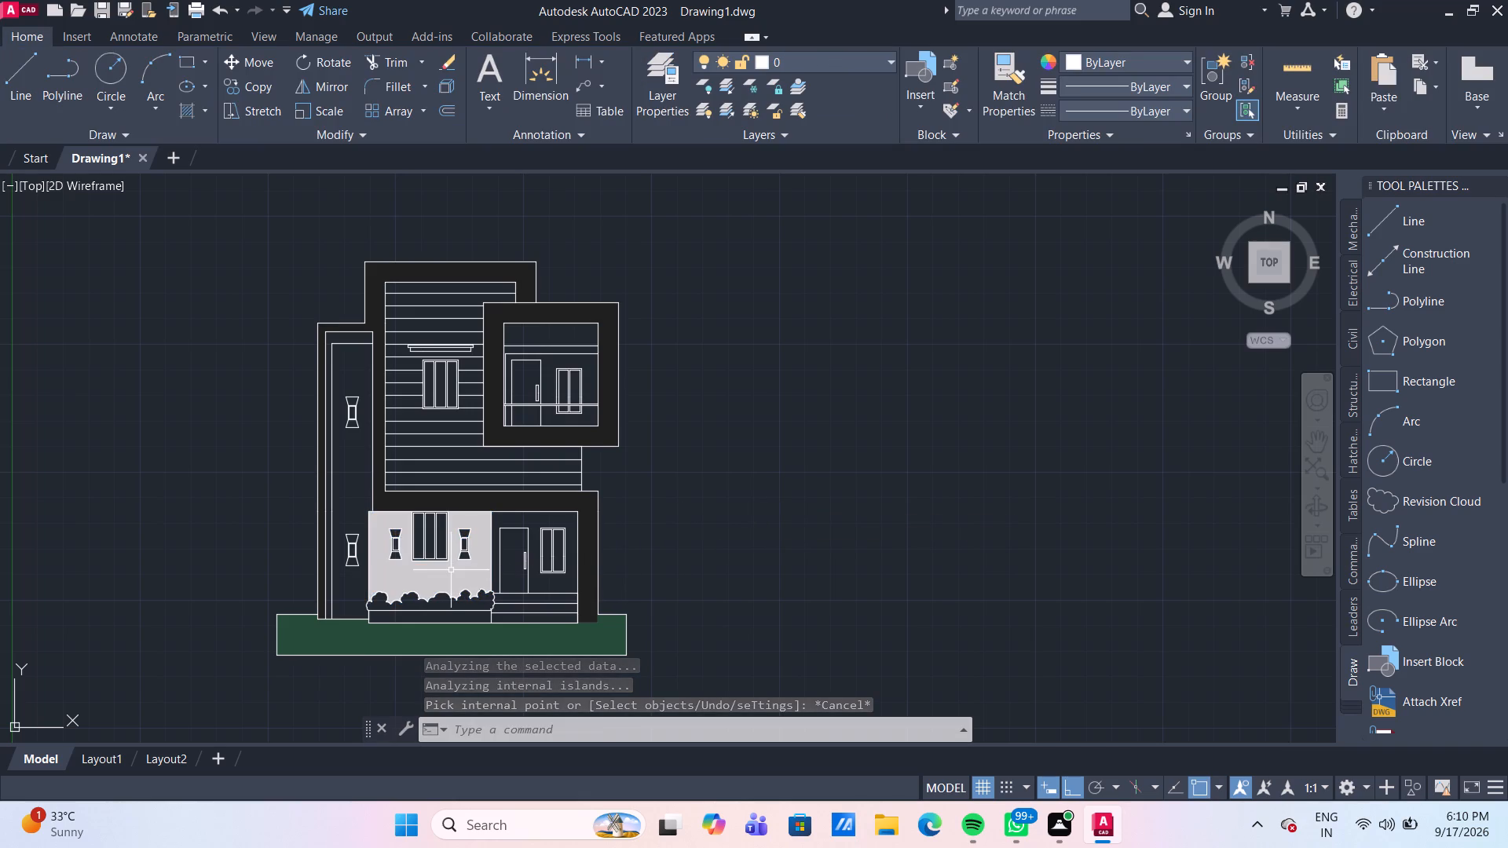
Delete the solid hatch from the ground-floor wall around the window and motifs.
click(190, 115)
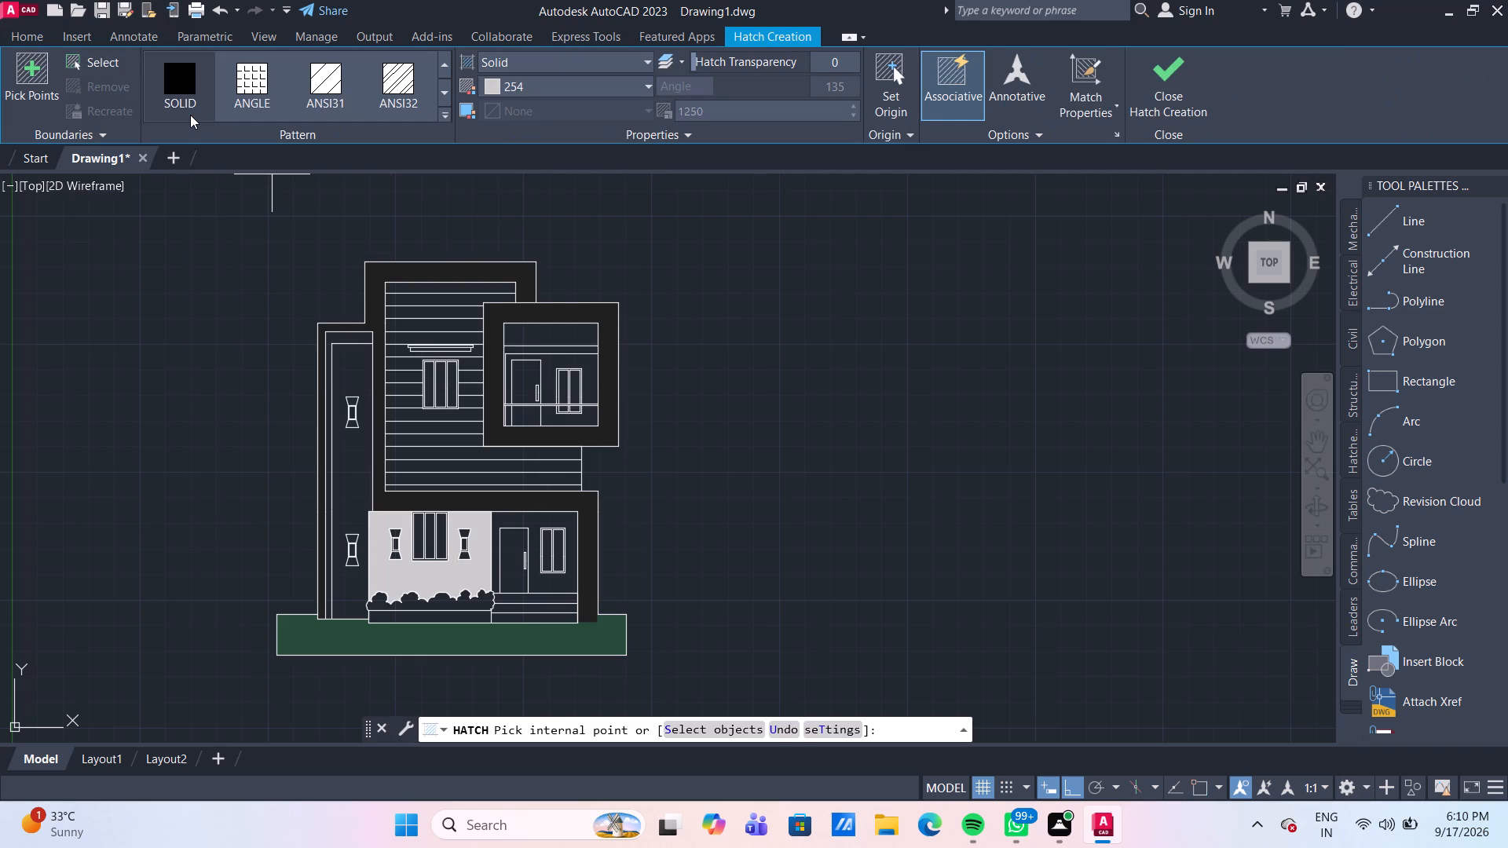
key(Escape)
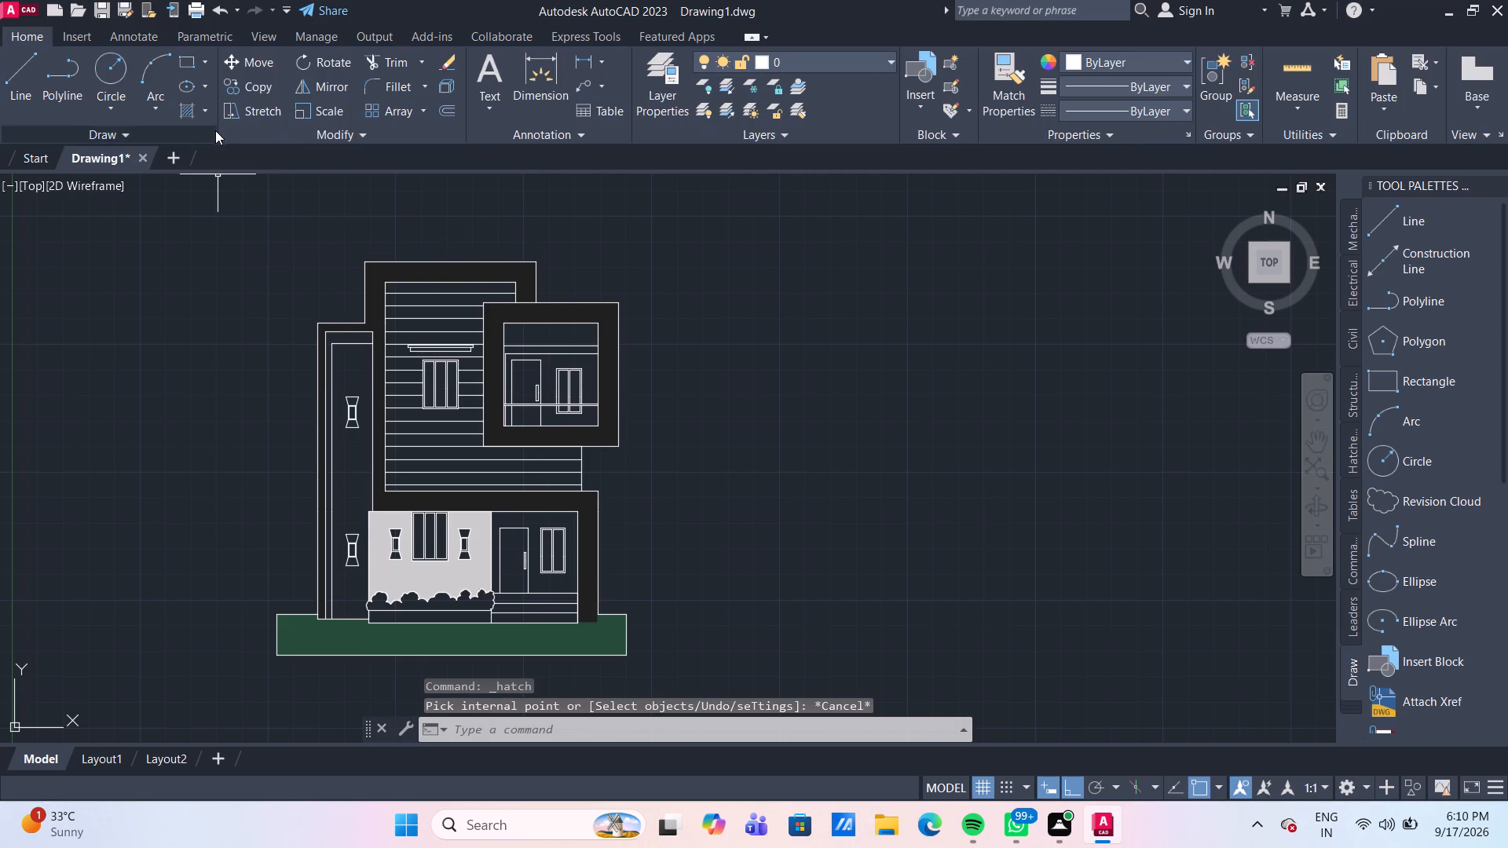
click(404, 579)
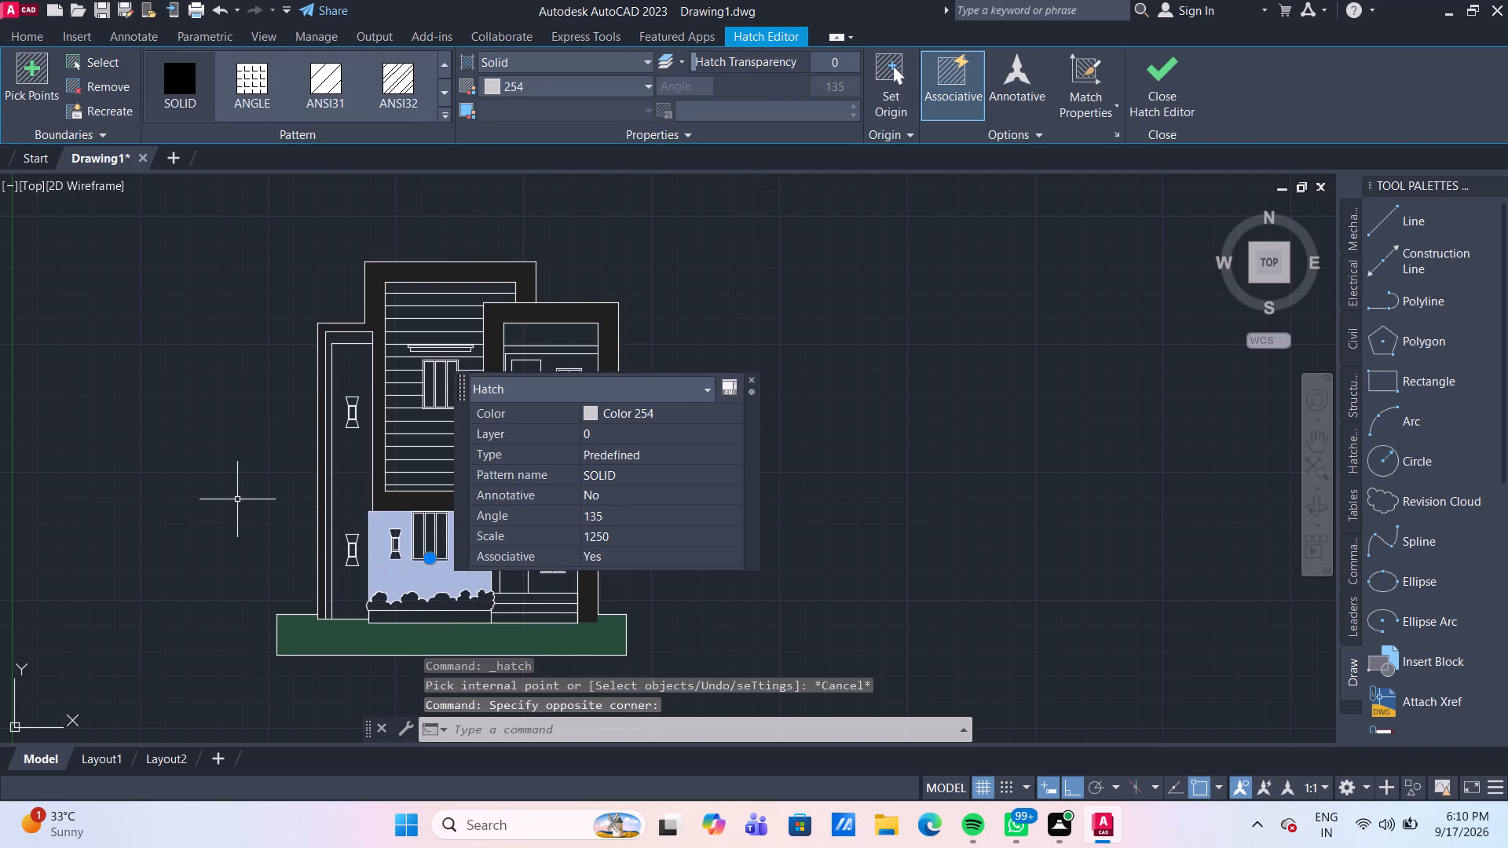
key(Delete)
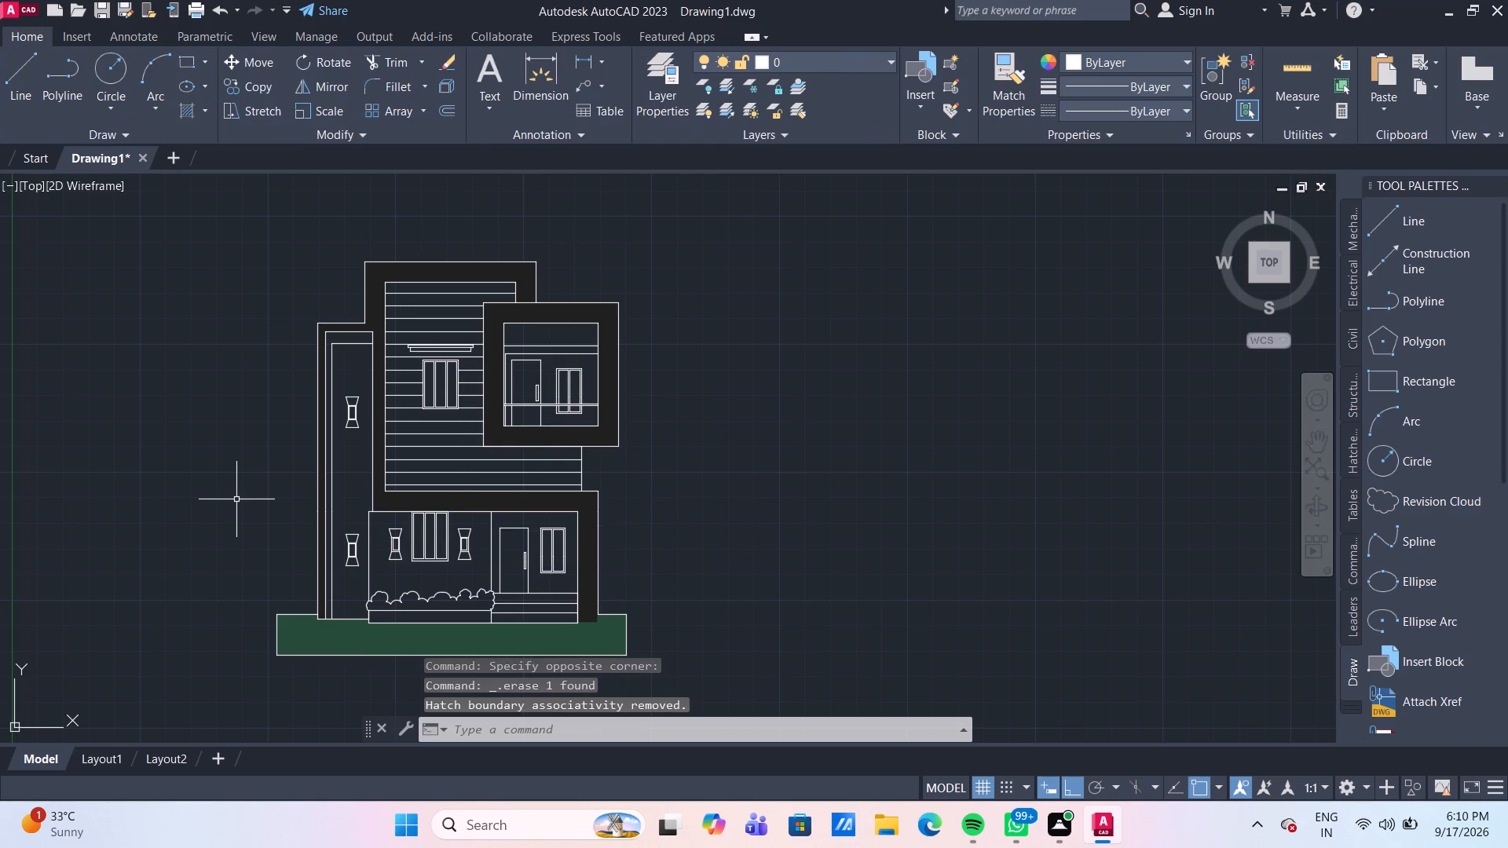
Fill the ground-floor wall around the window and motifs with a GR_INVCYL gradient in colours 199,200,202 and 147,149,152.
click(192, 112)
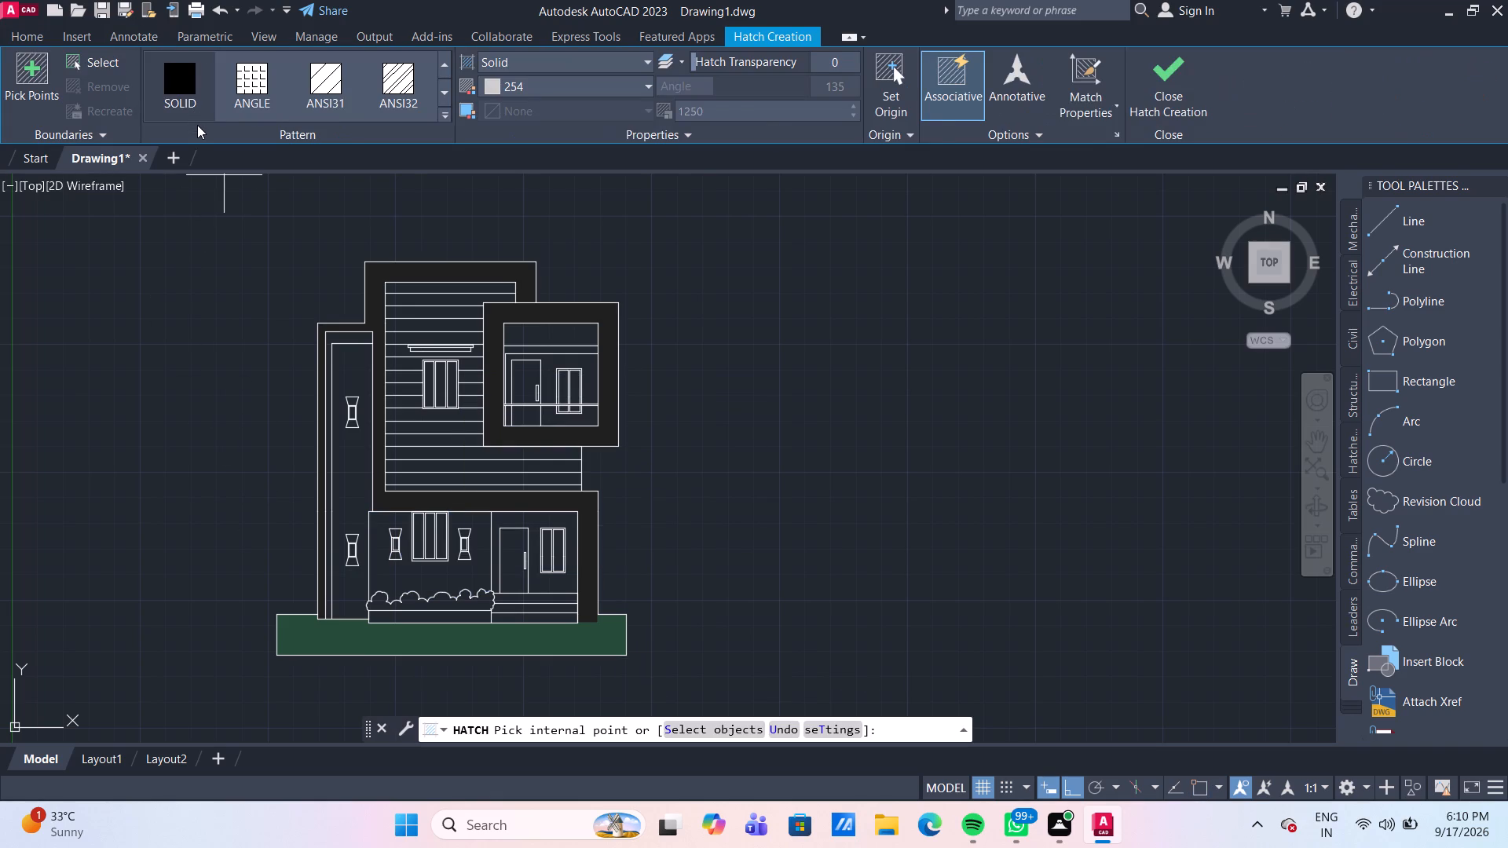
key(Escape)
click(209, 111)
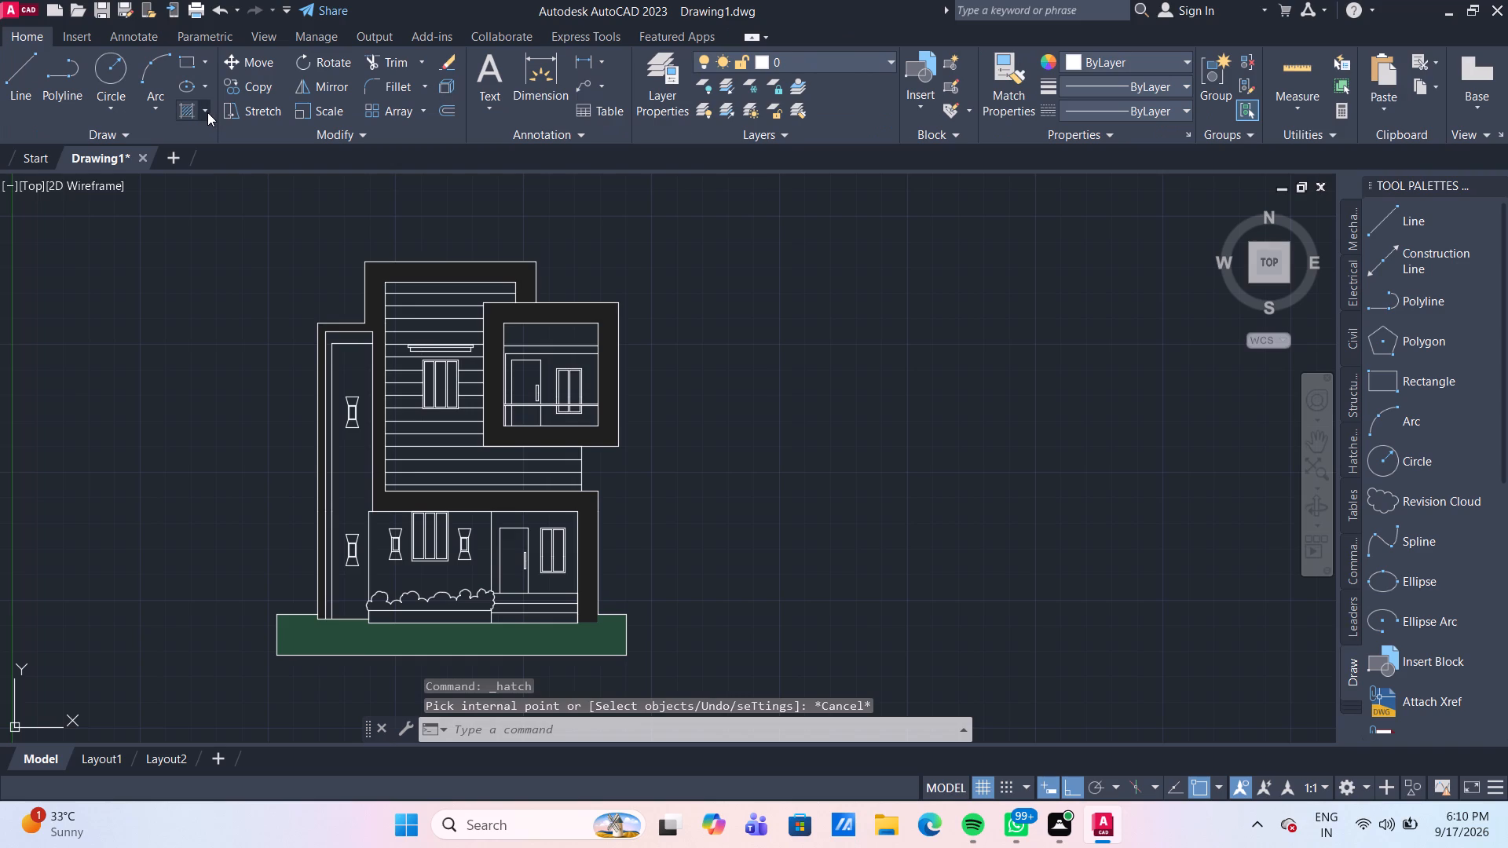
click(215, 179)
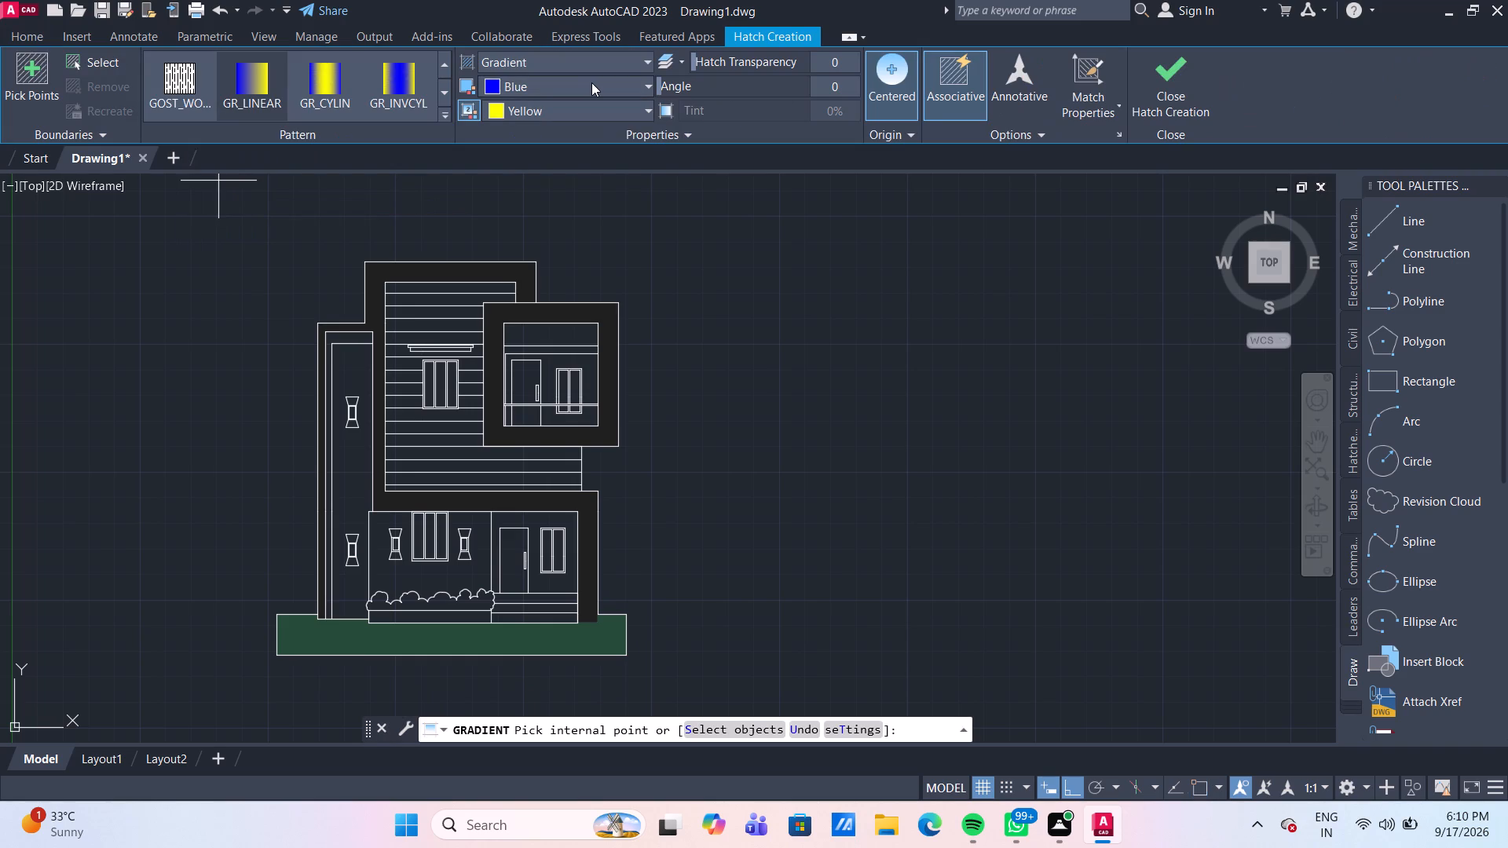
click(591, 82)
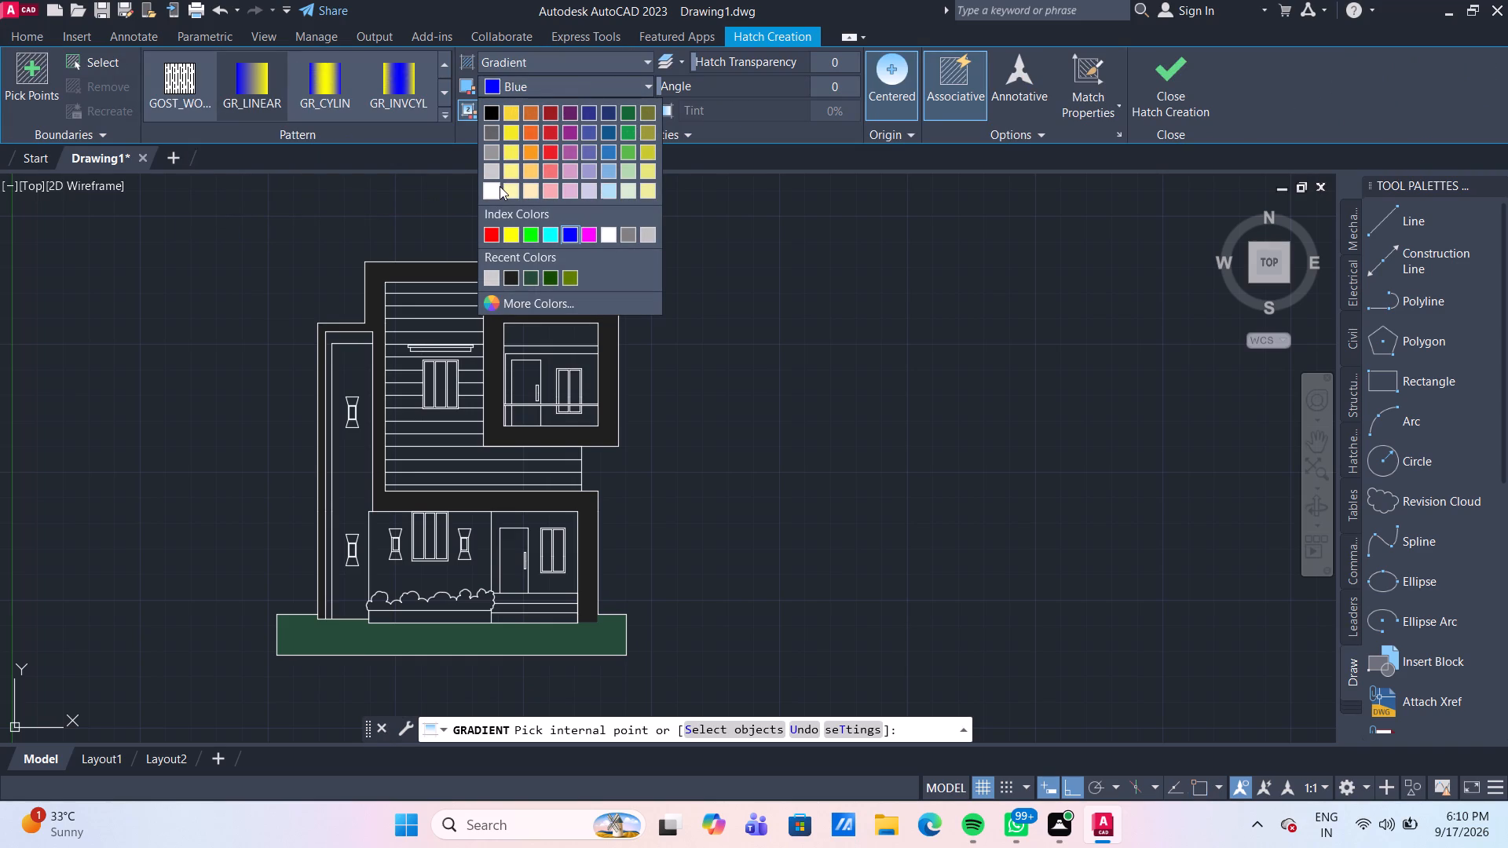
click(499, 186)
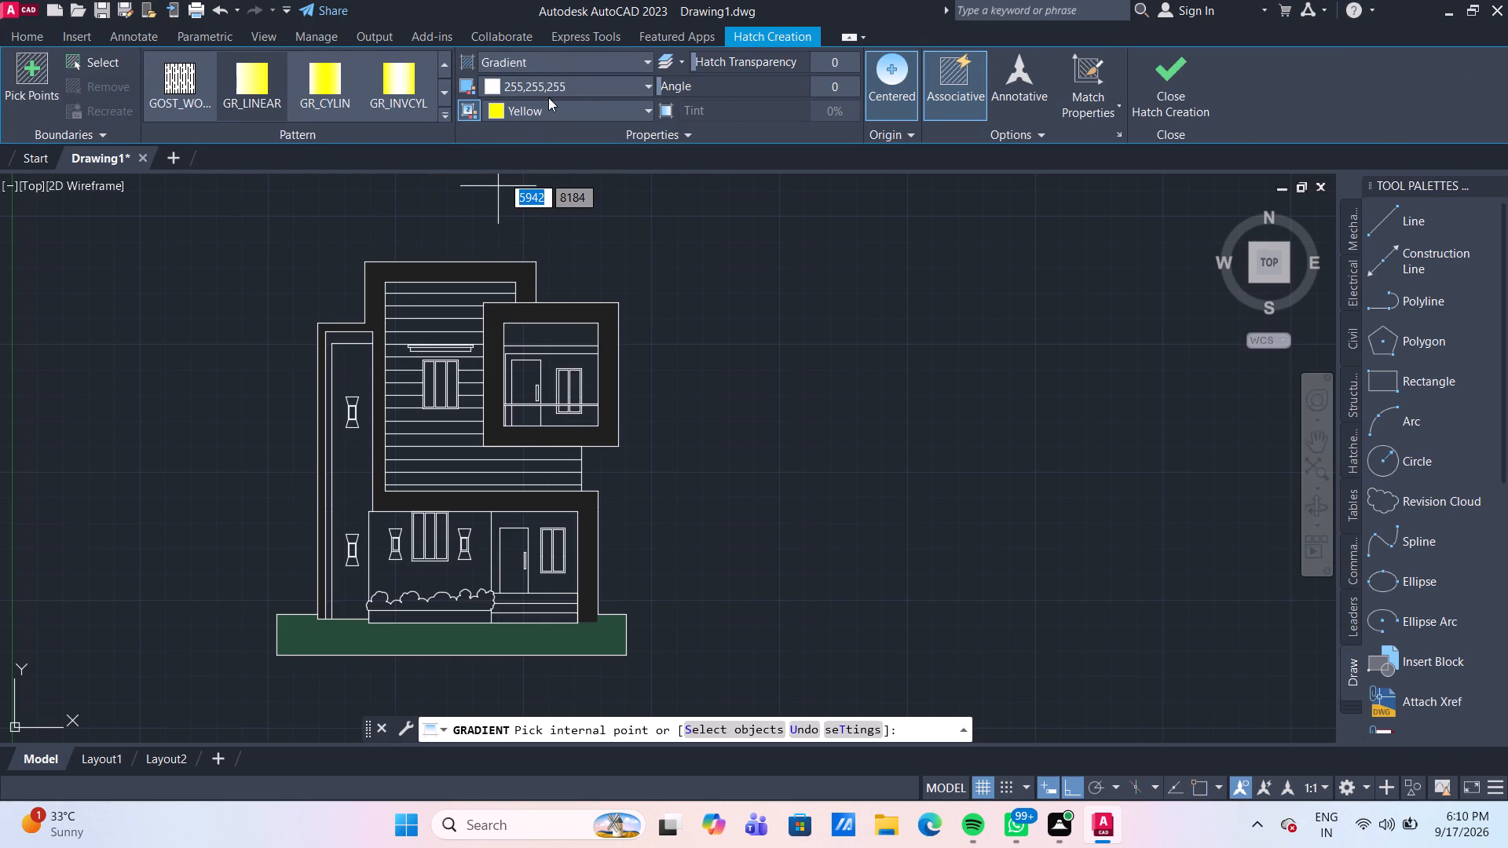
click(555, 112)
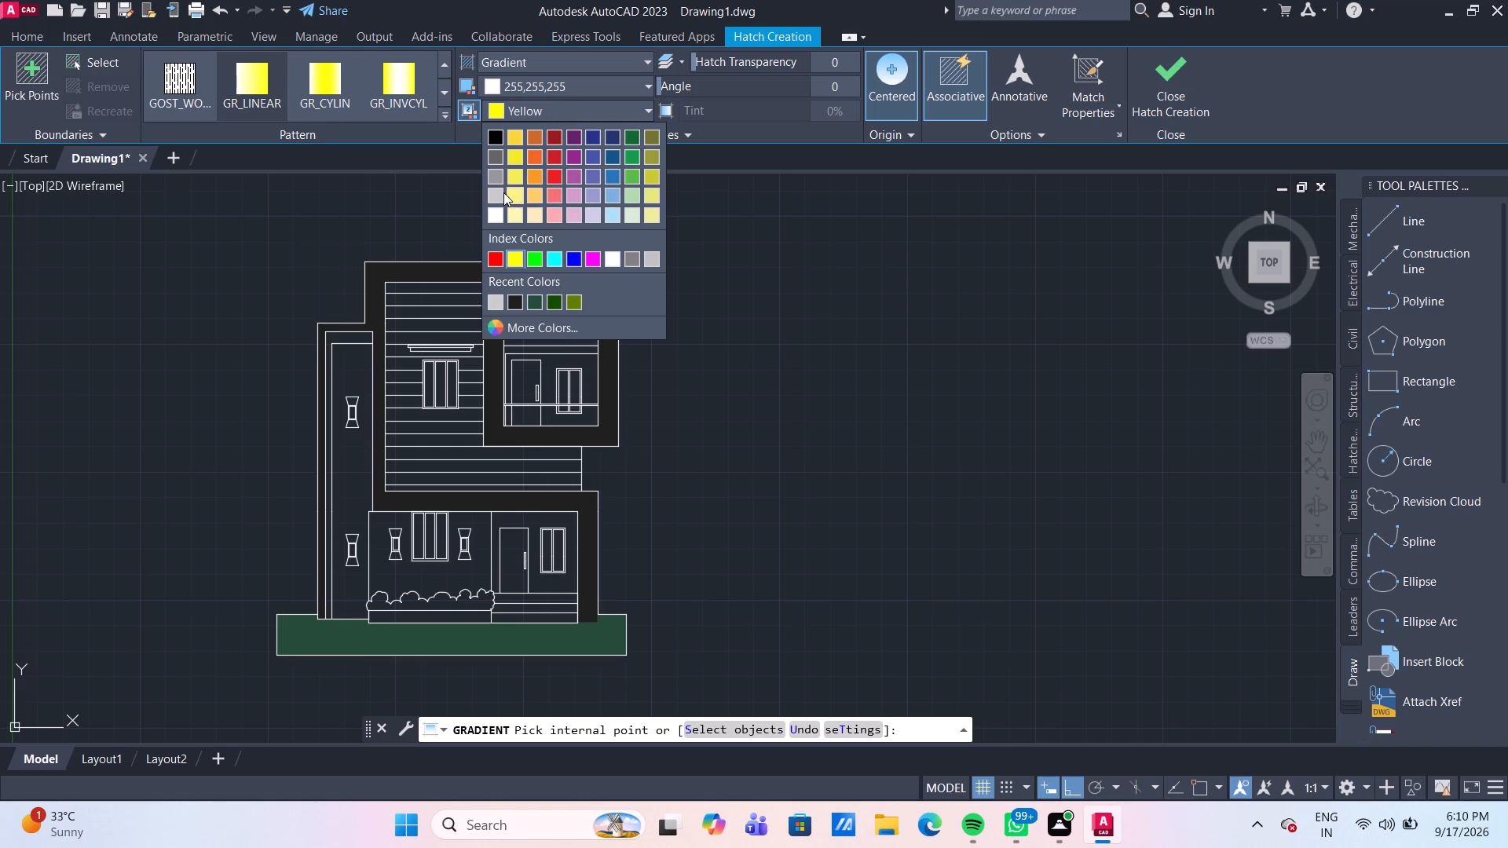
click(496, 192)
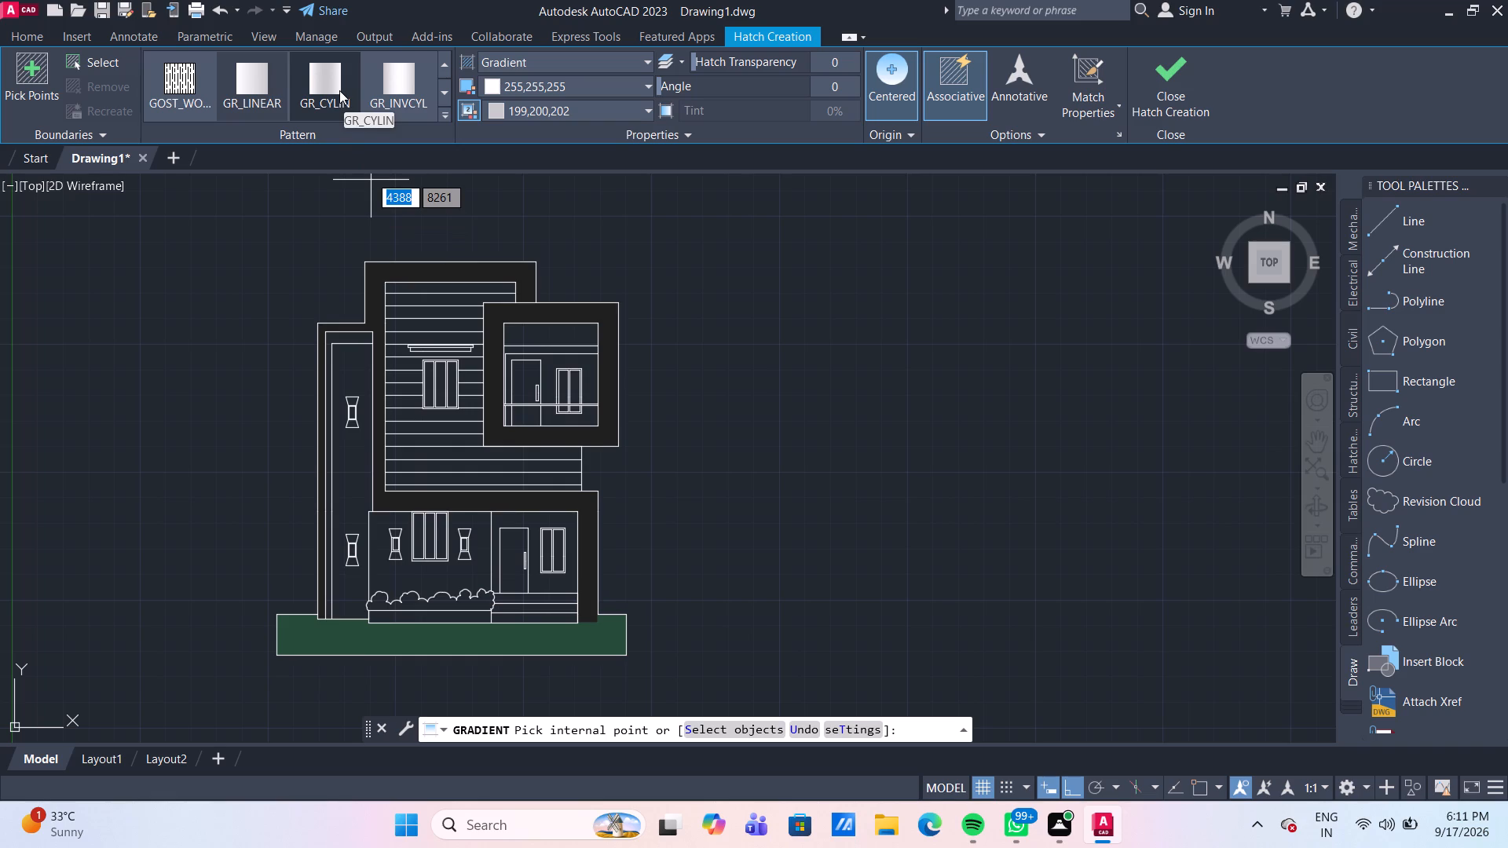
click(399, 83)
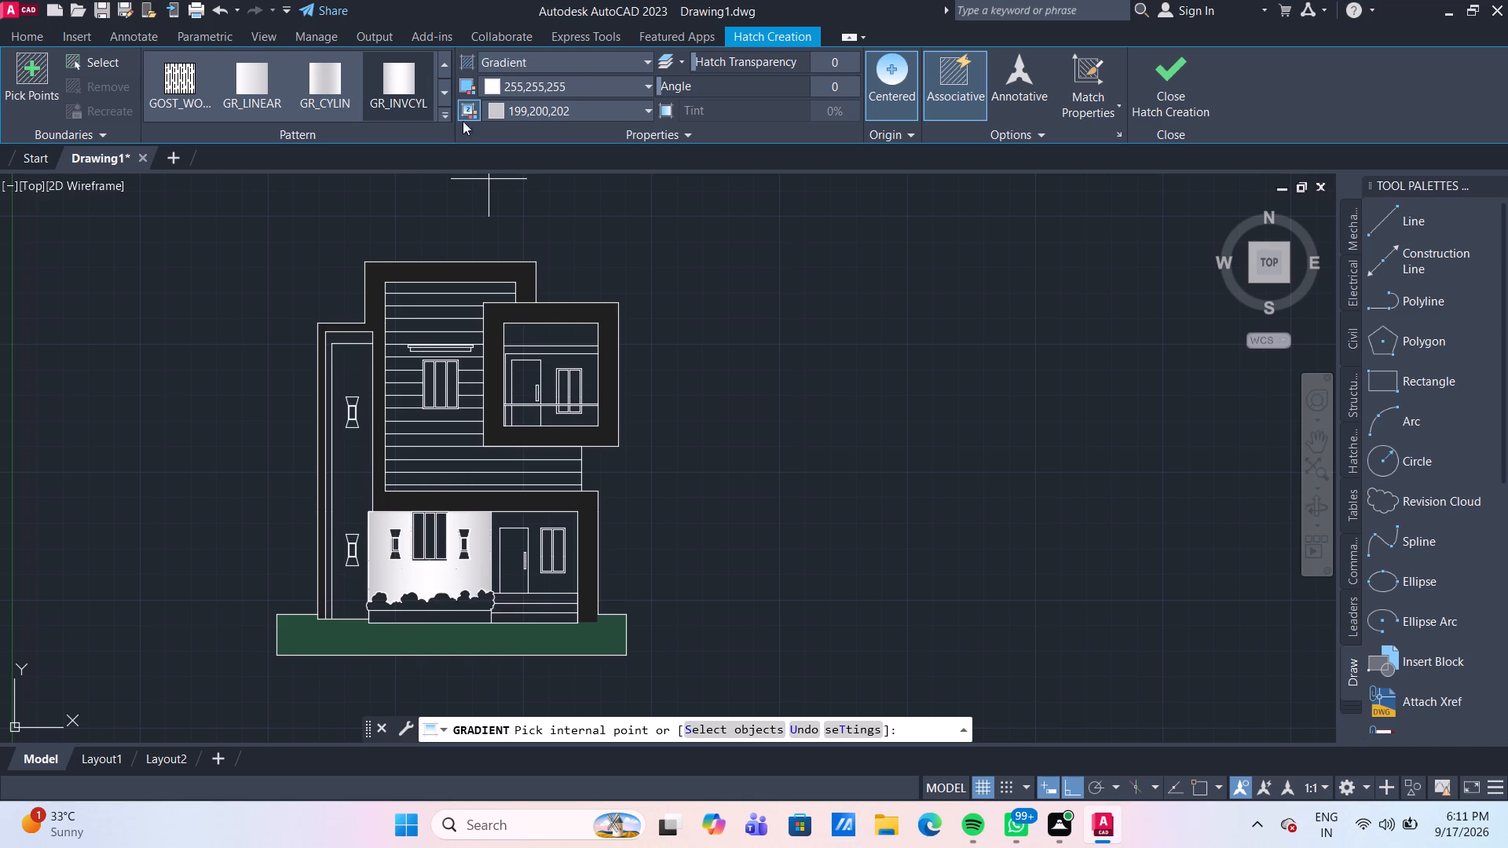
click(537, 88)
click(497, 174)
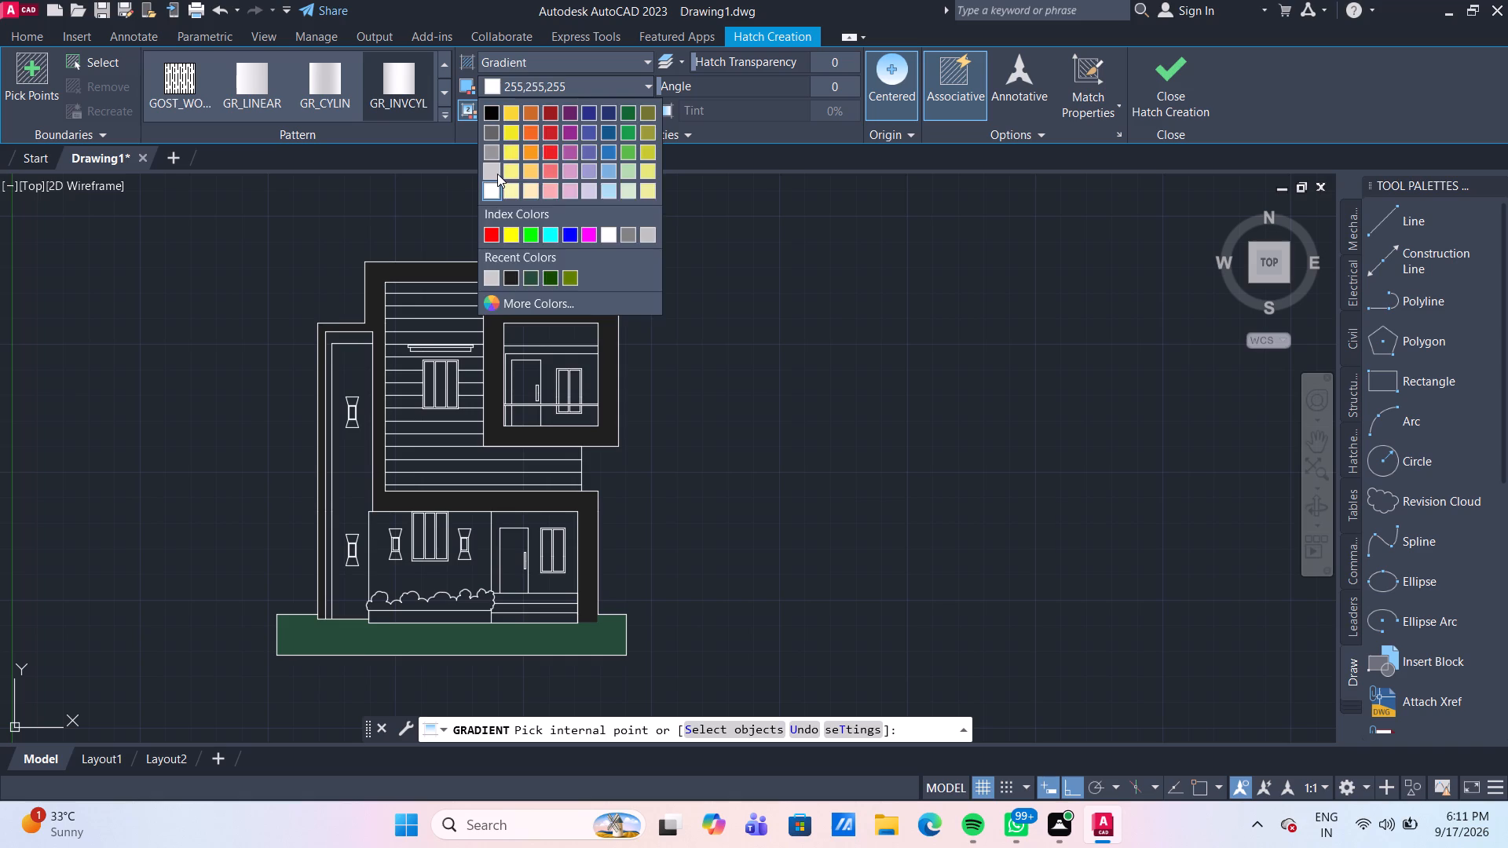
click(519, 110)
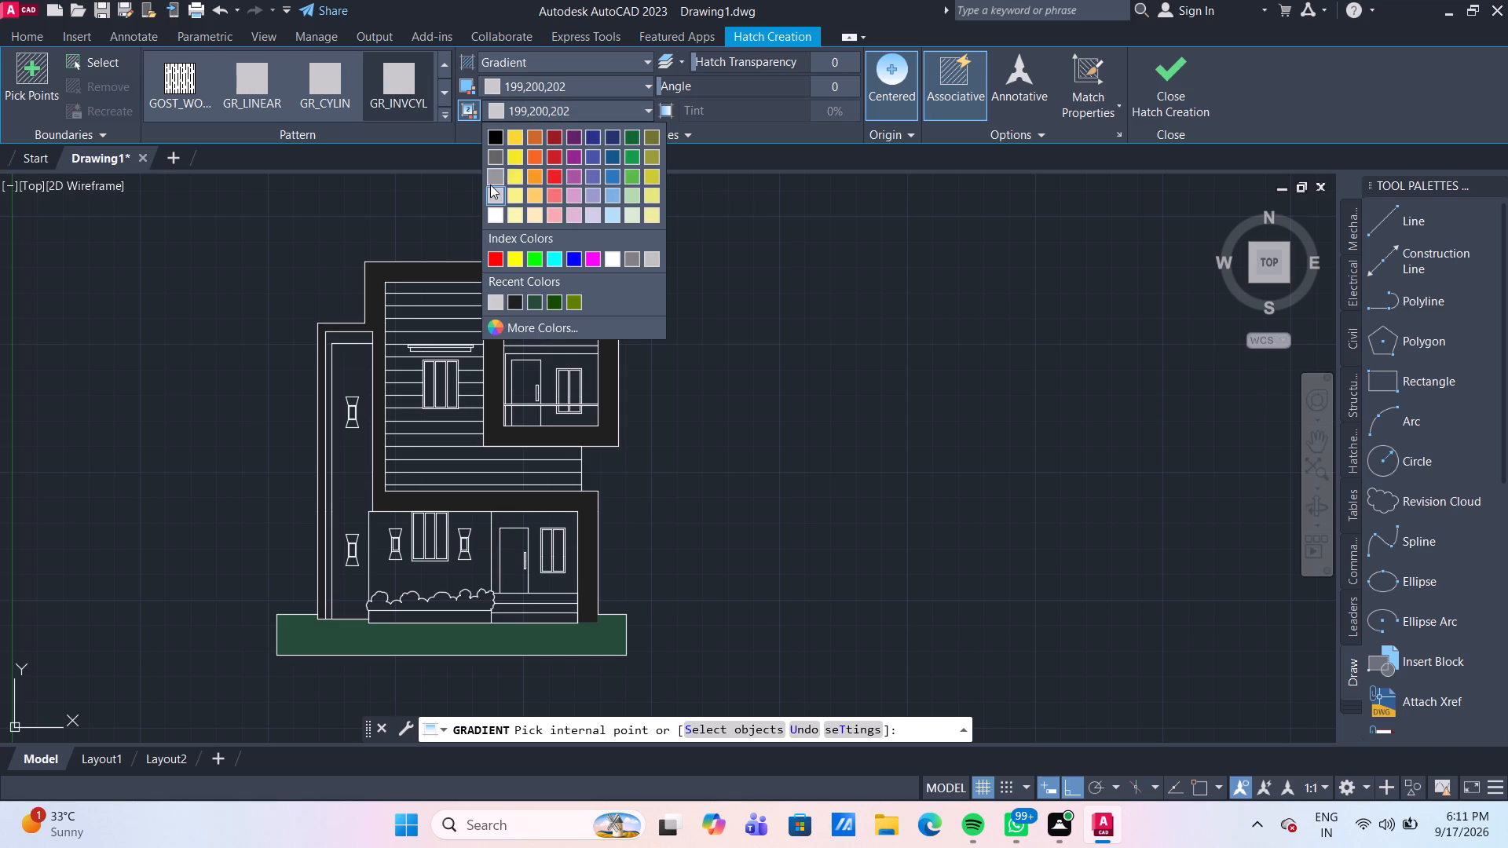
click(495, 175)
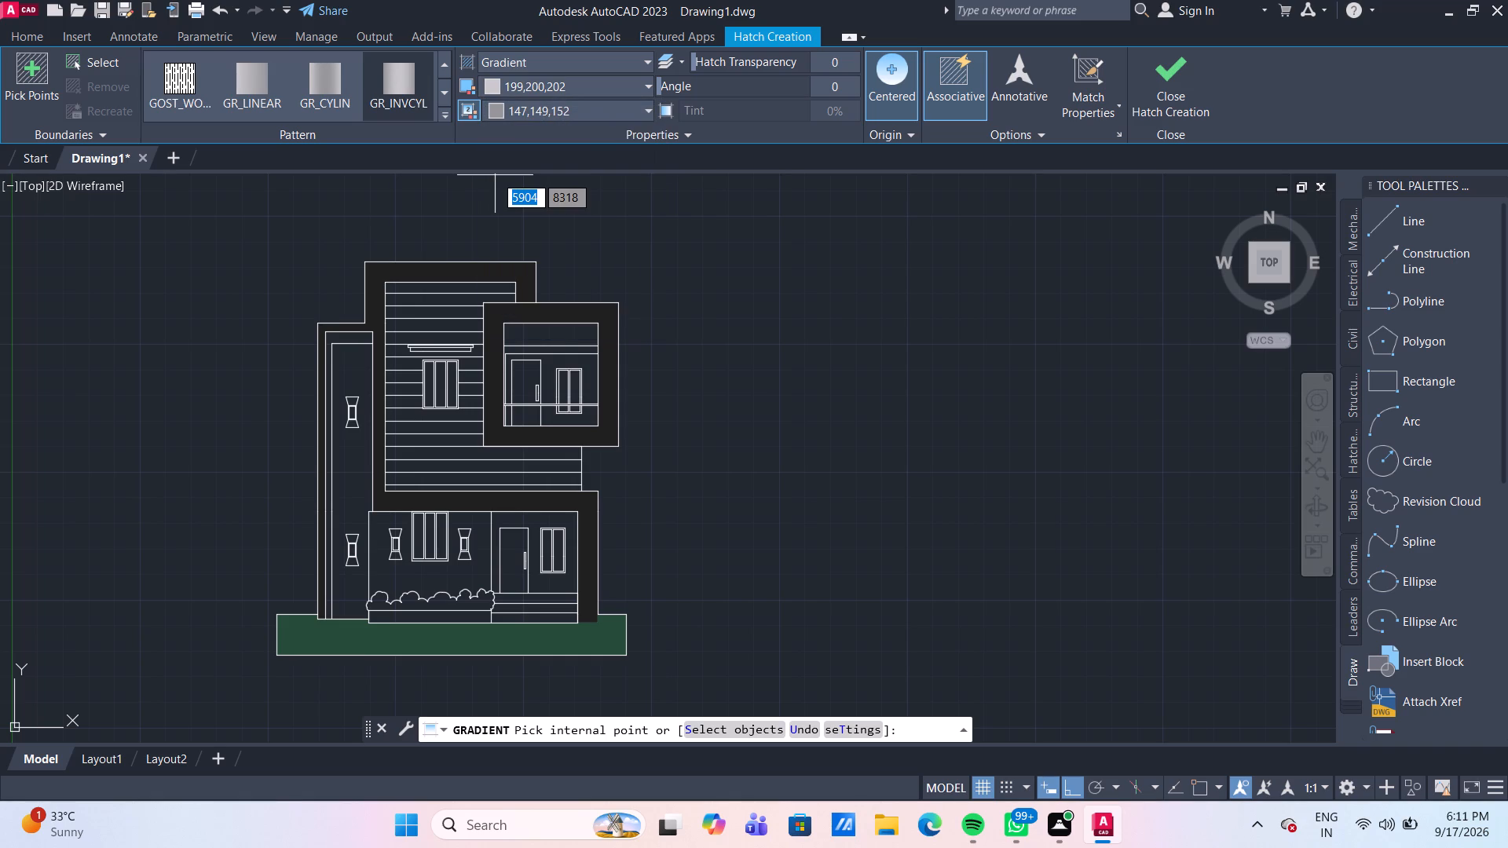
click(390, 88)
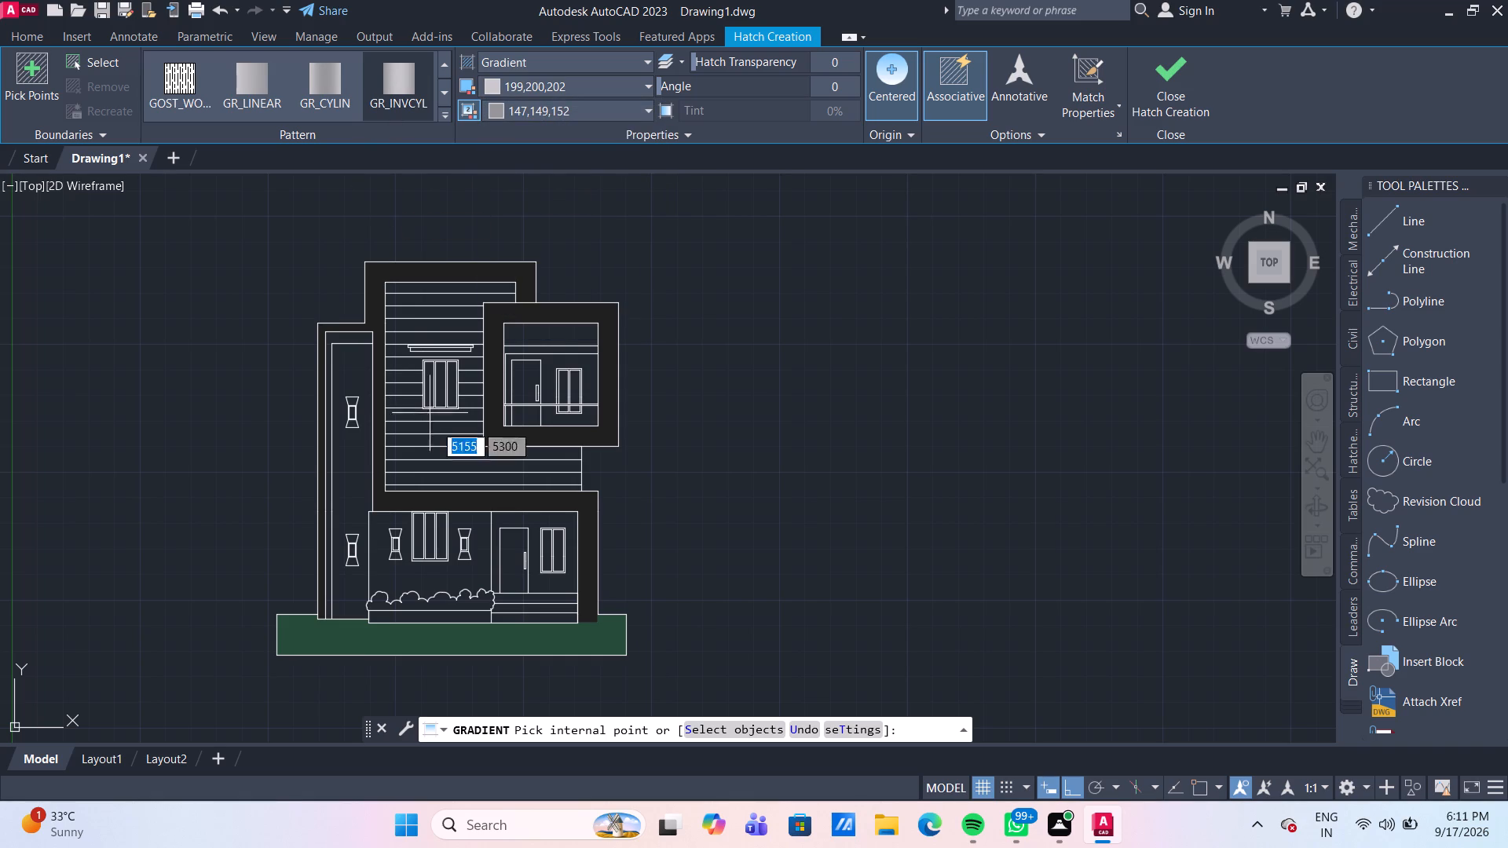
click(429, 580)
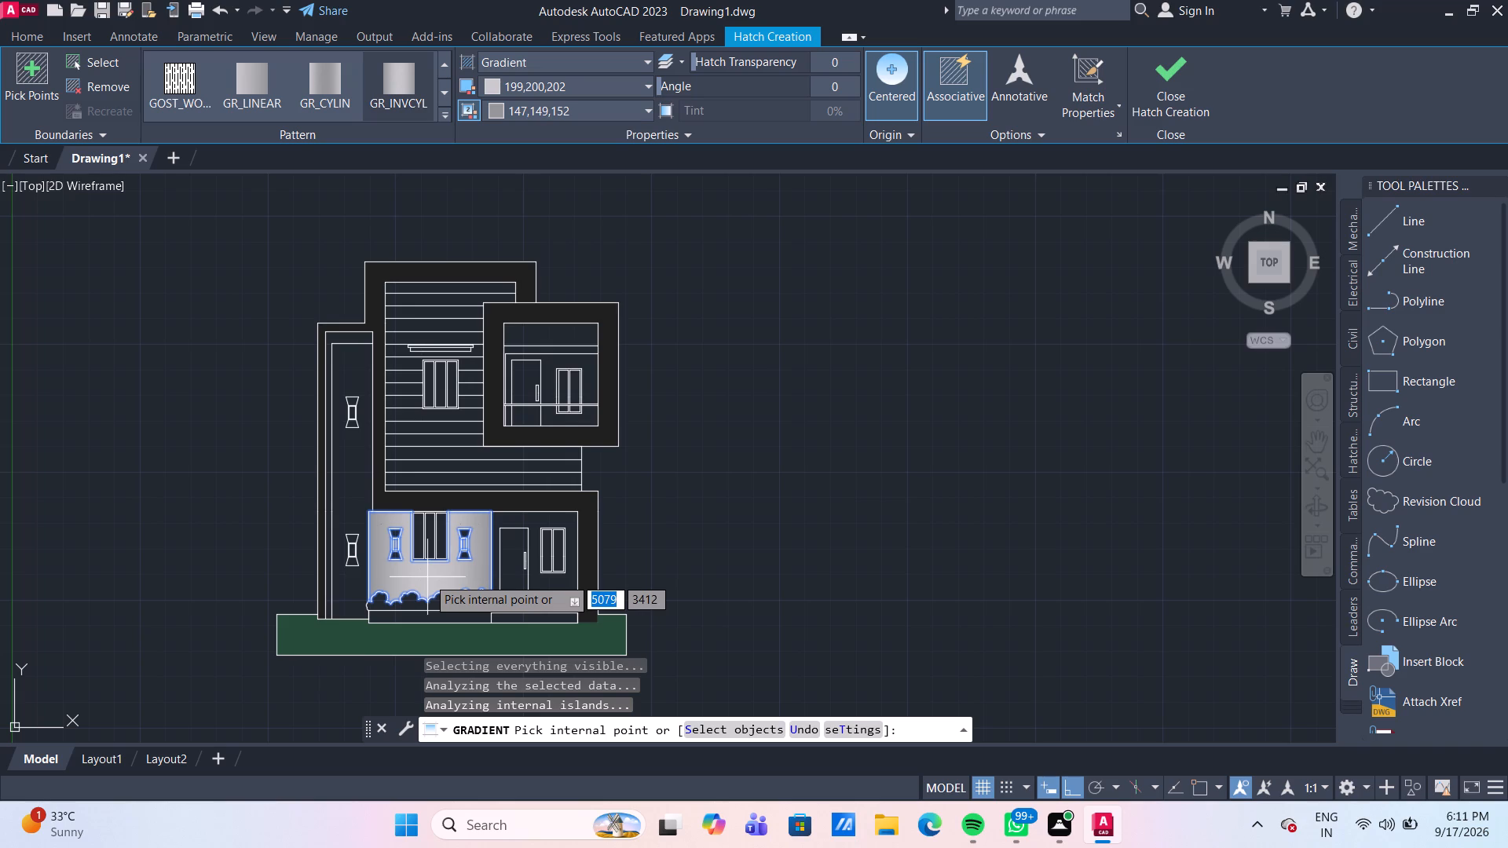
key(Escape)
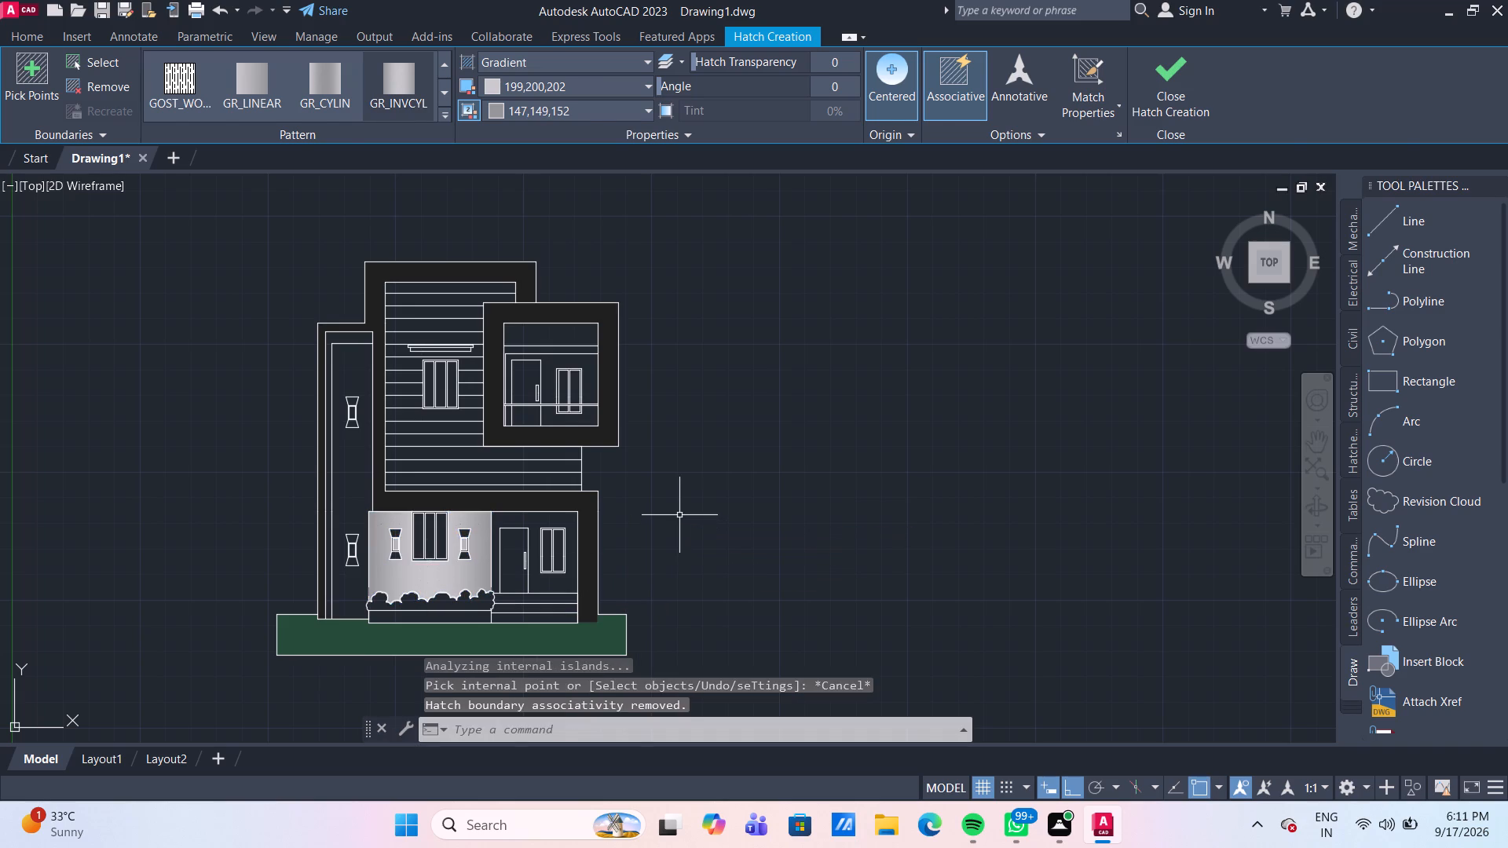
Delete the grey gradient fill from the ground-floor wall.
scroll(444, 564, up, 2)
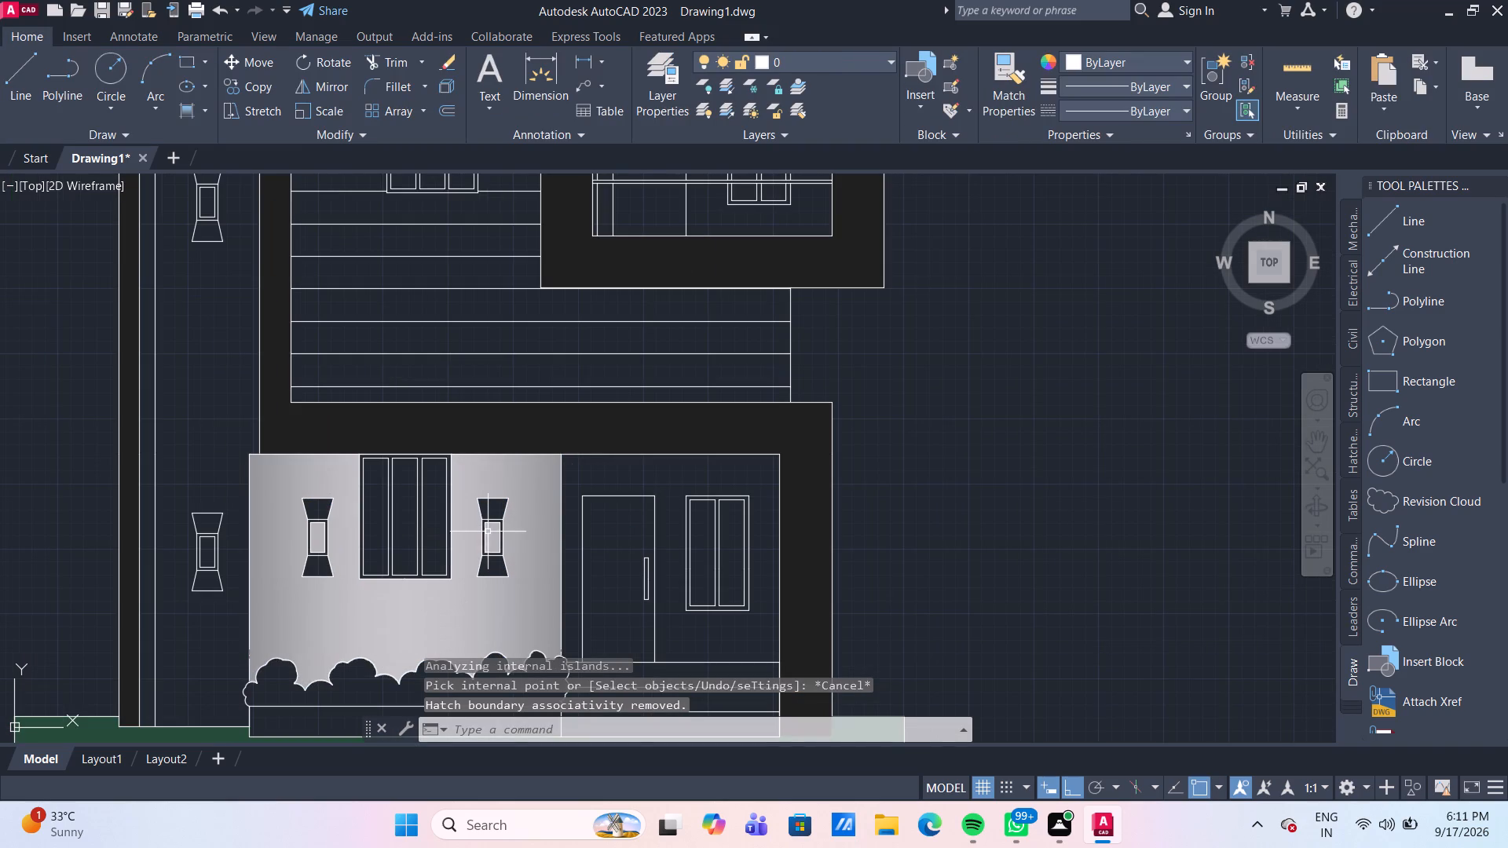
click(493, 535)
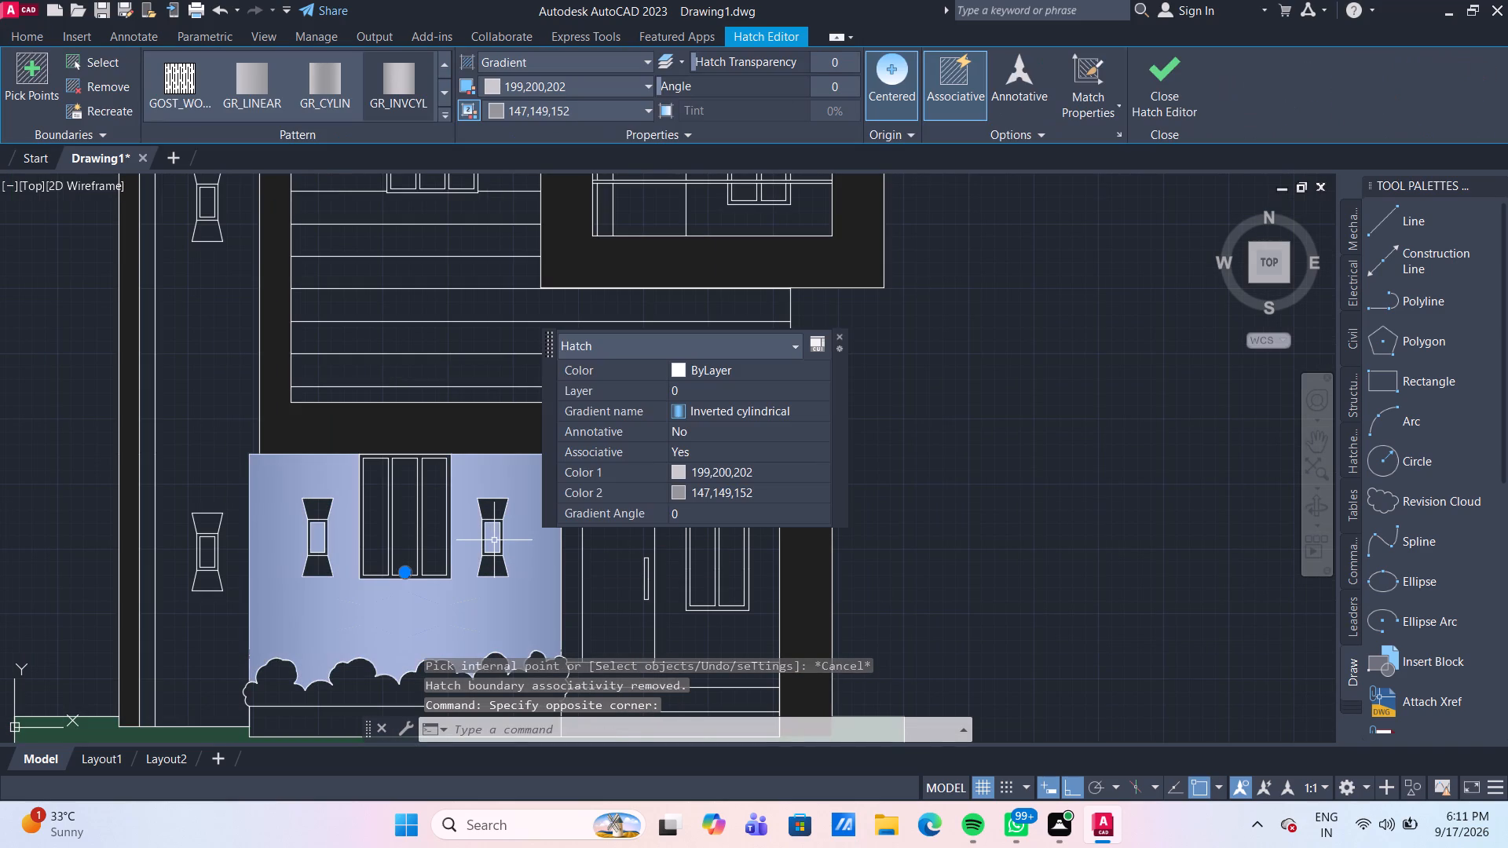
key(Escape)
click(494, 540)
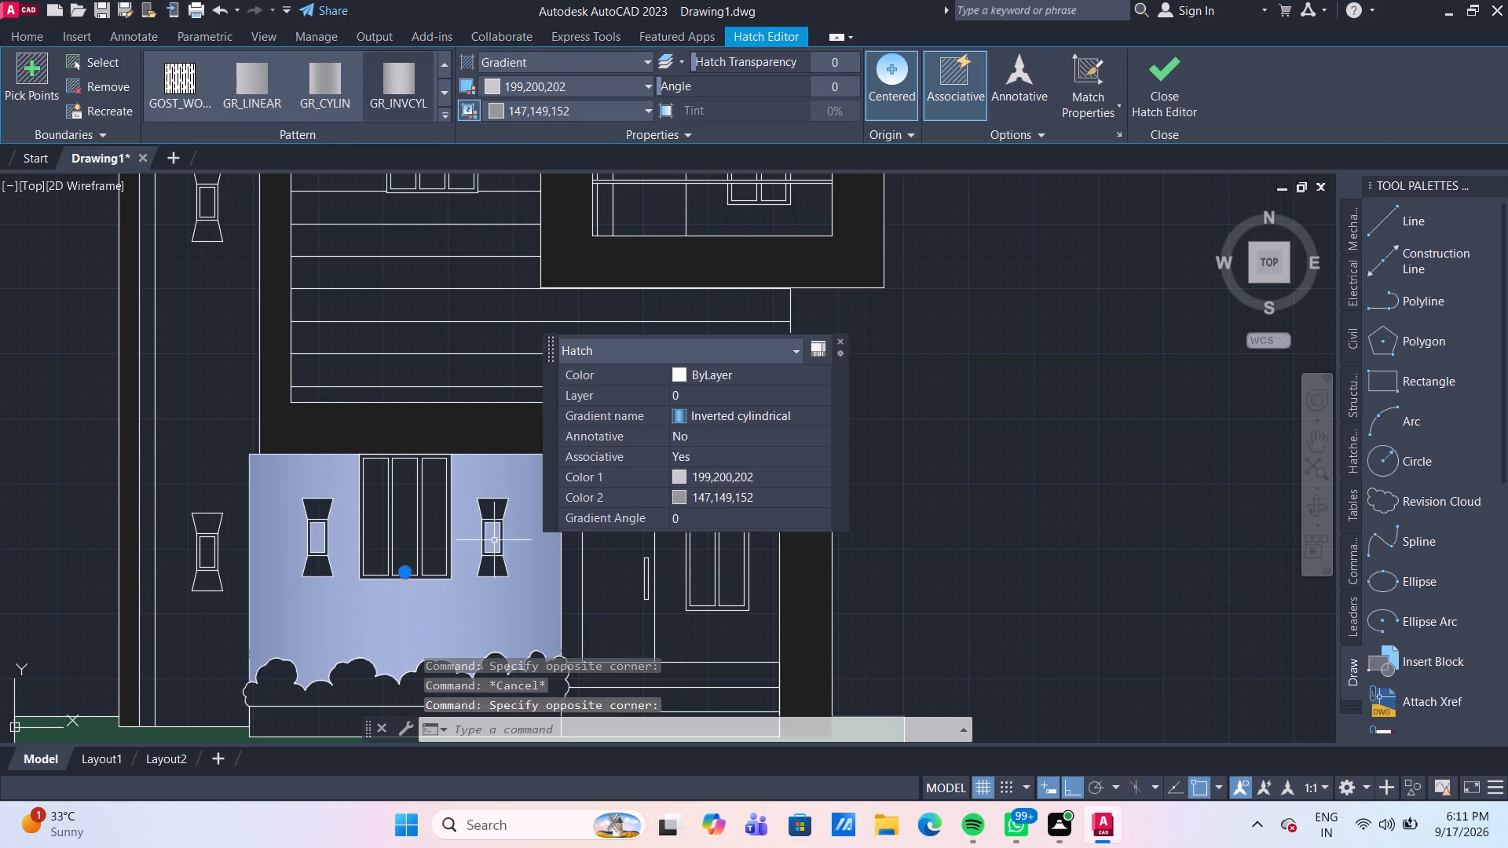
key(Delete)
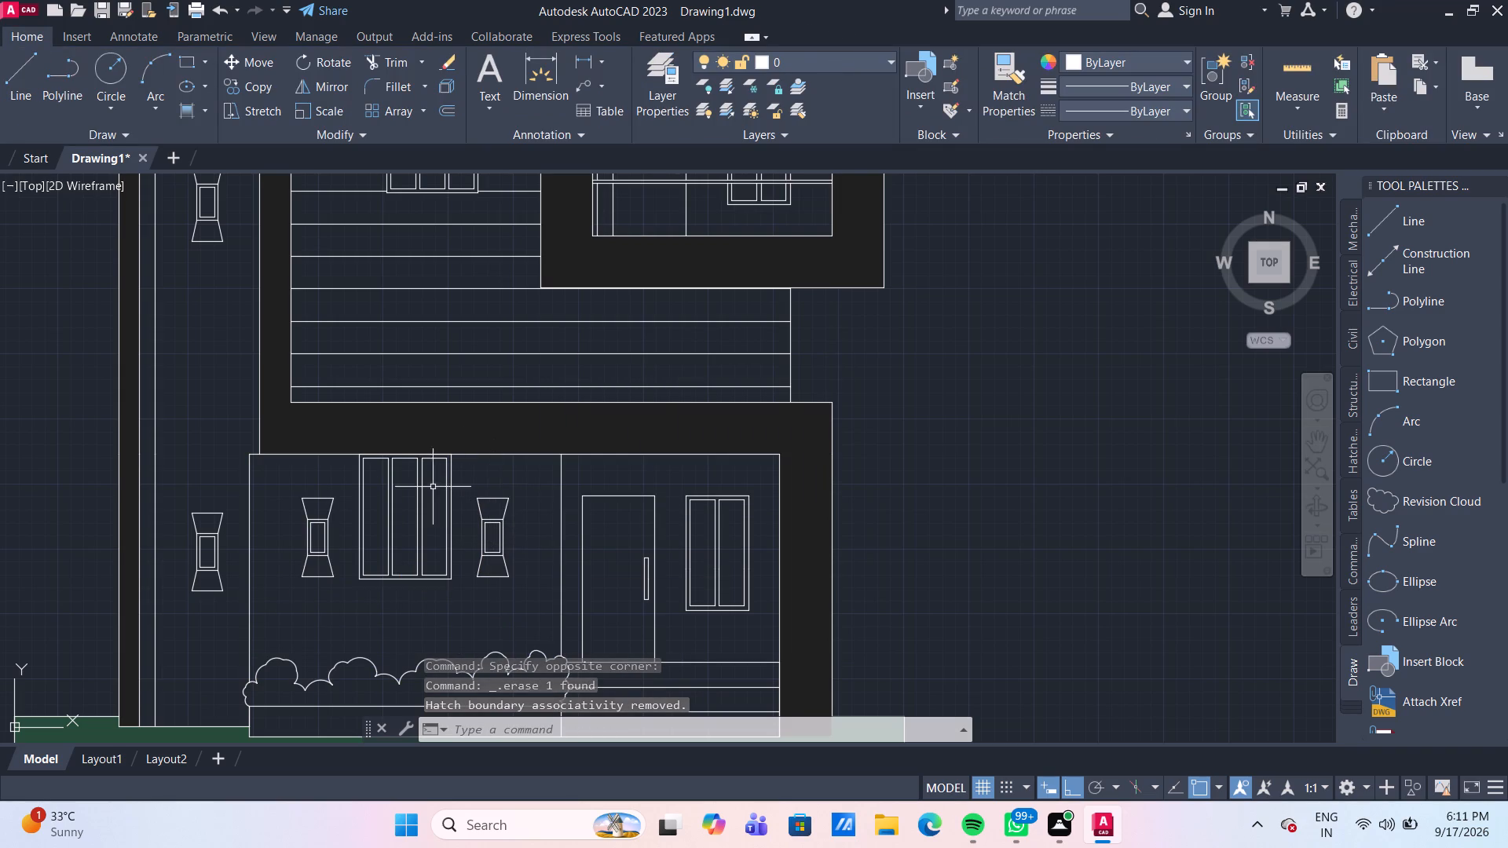
Fill the centre rectangles of the four wall motifs with a GR_INVCYL gradient in yellows 248,215,49 and 241,235,31.
click(197, 113)
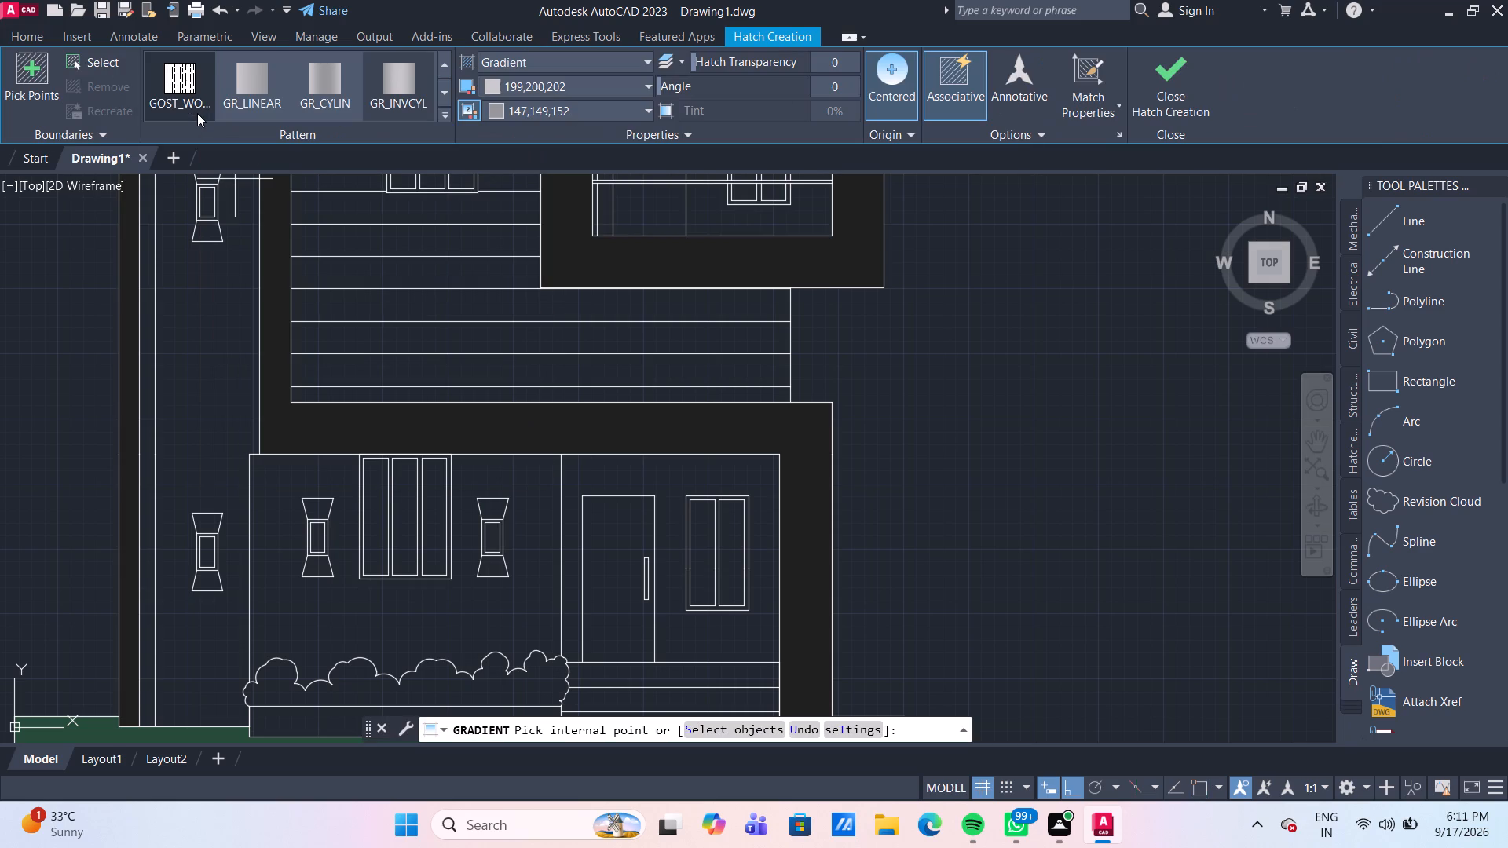
click(648, 112)
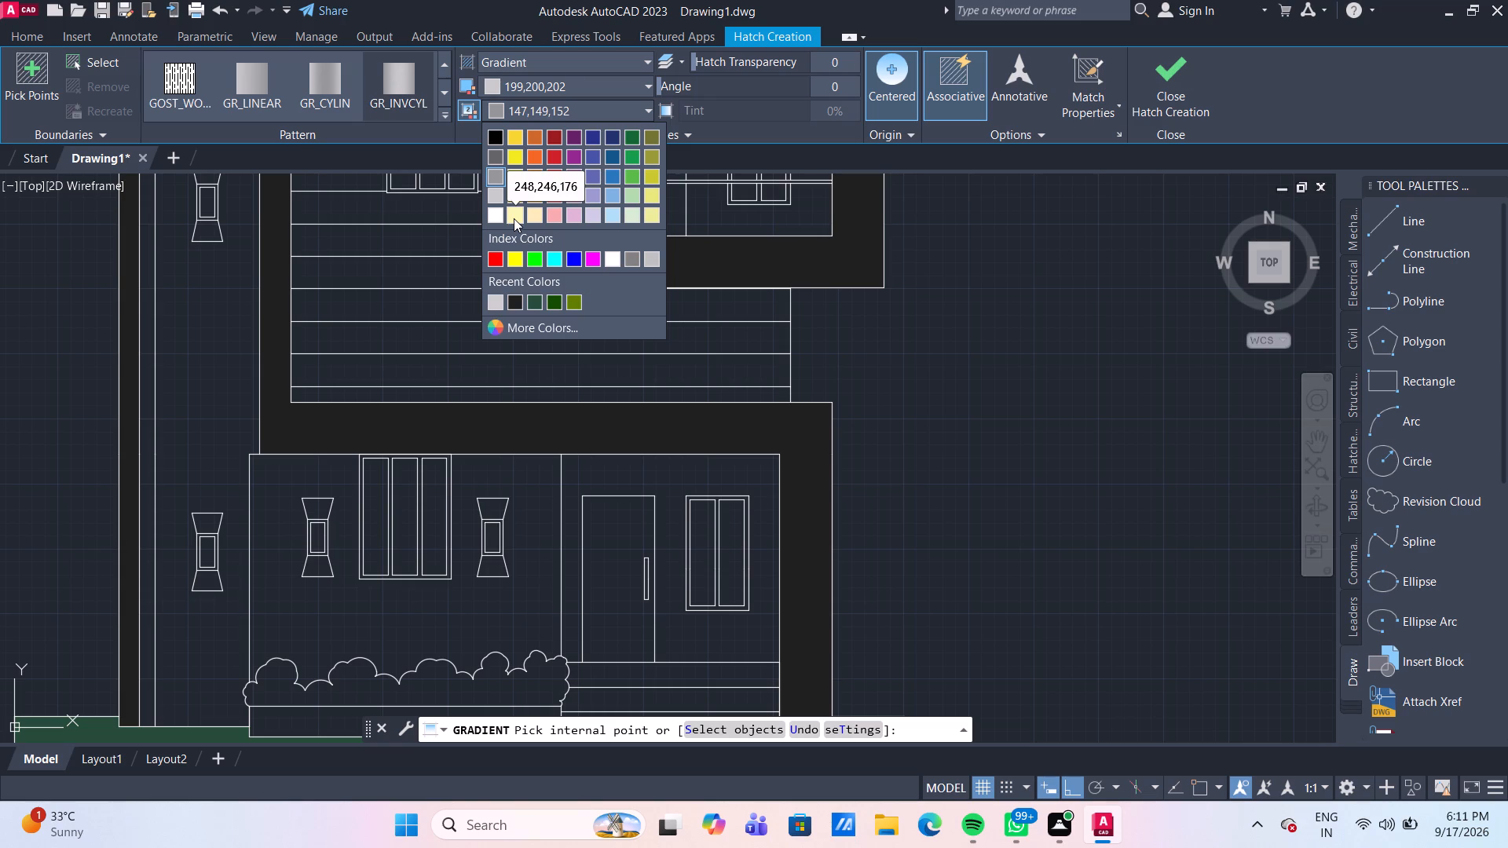
click(522, 159)
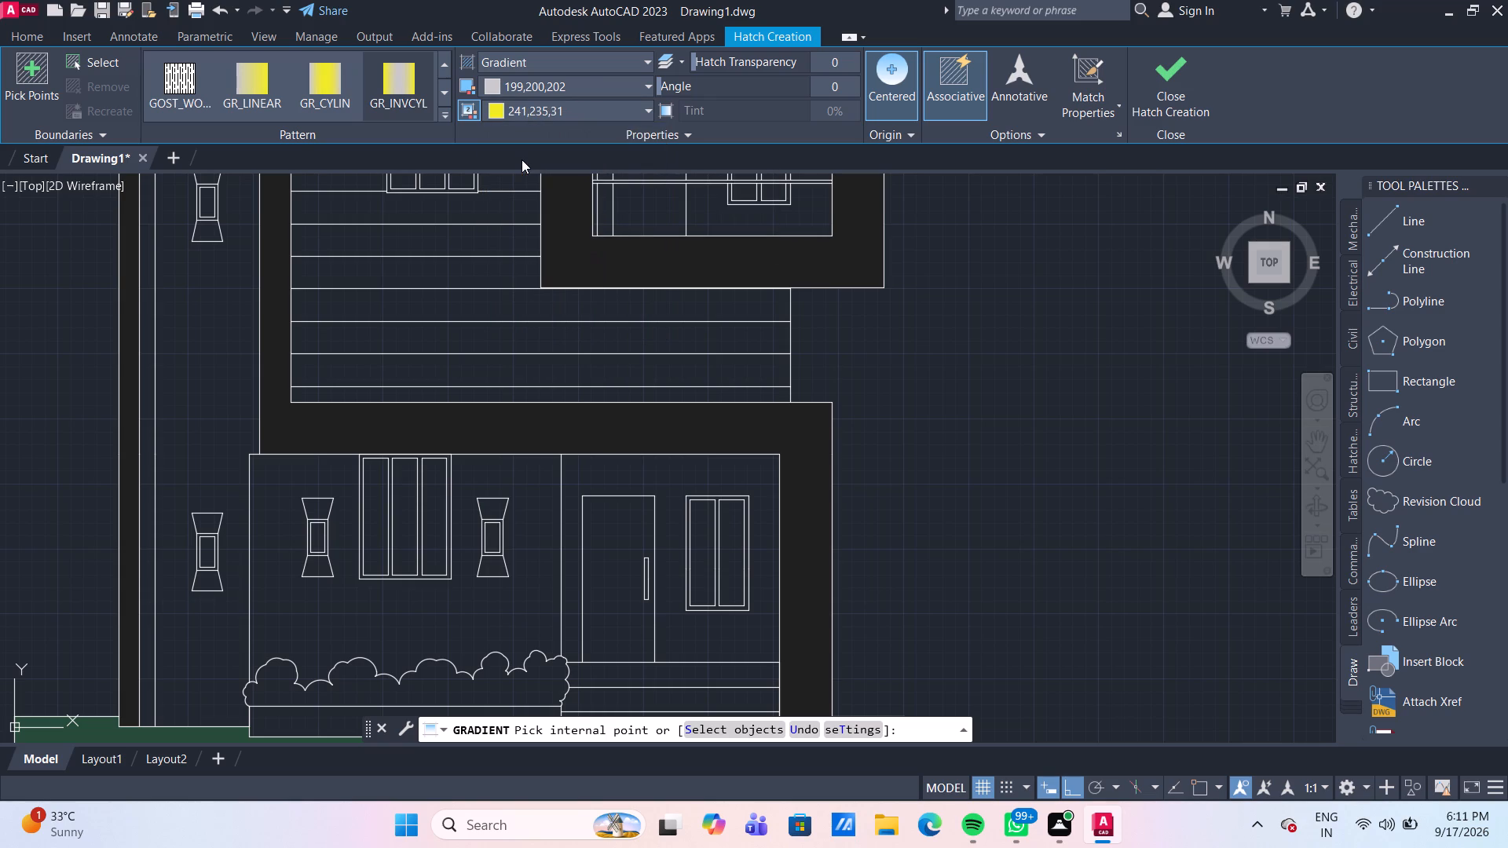
click(544, 85)
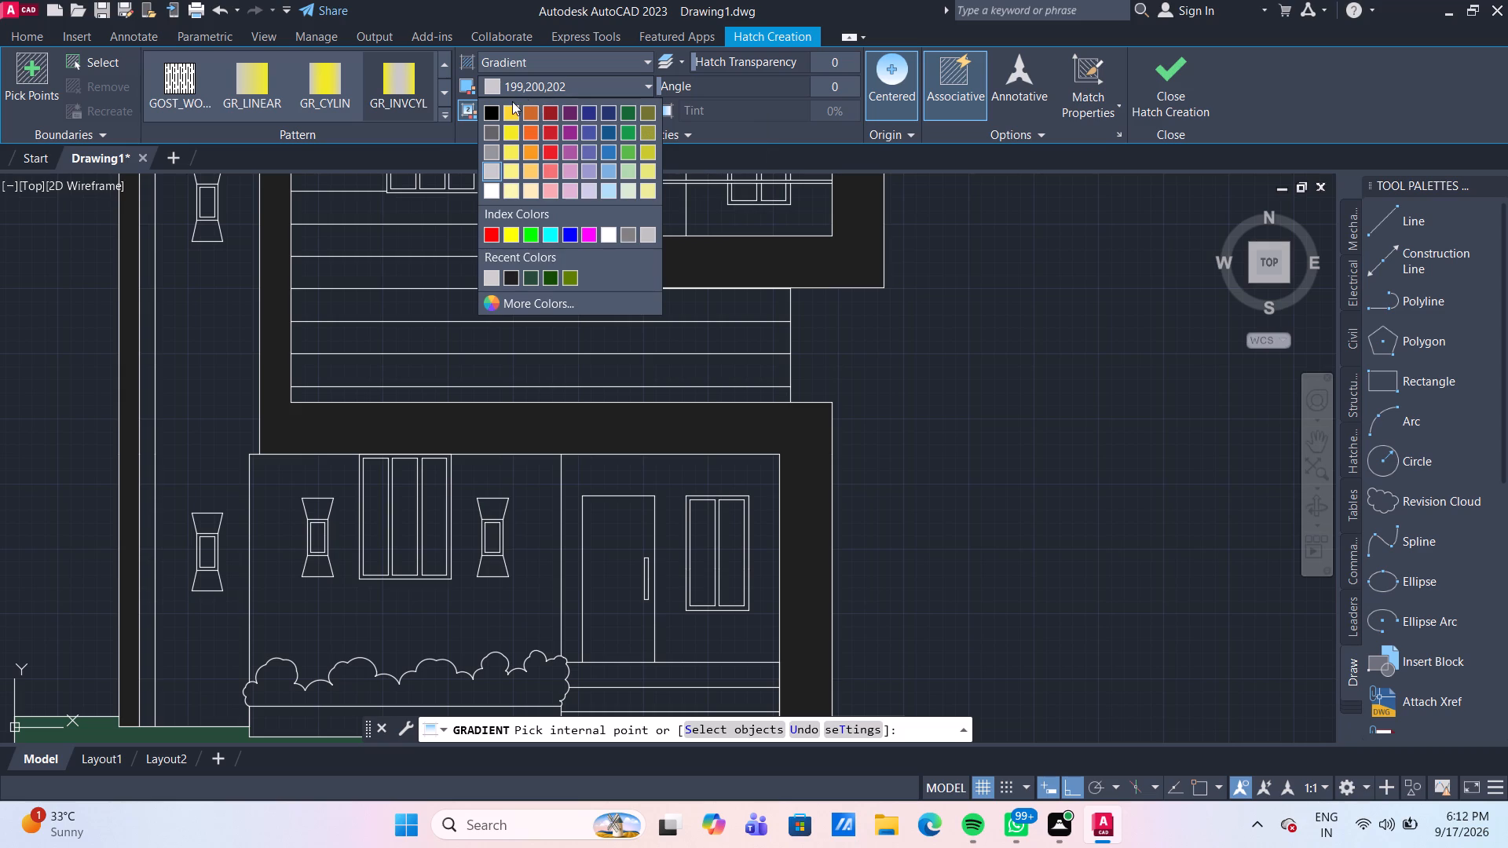
click(510, 104)
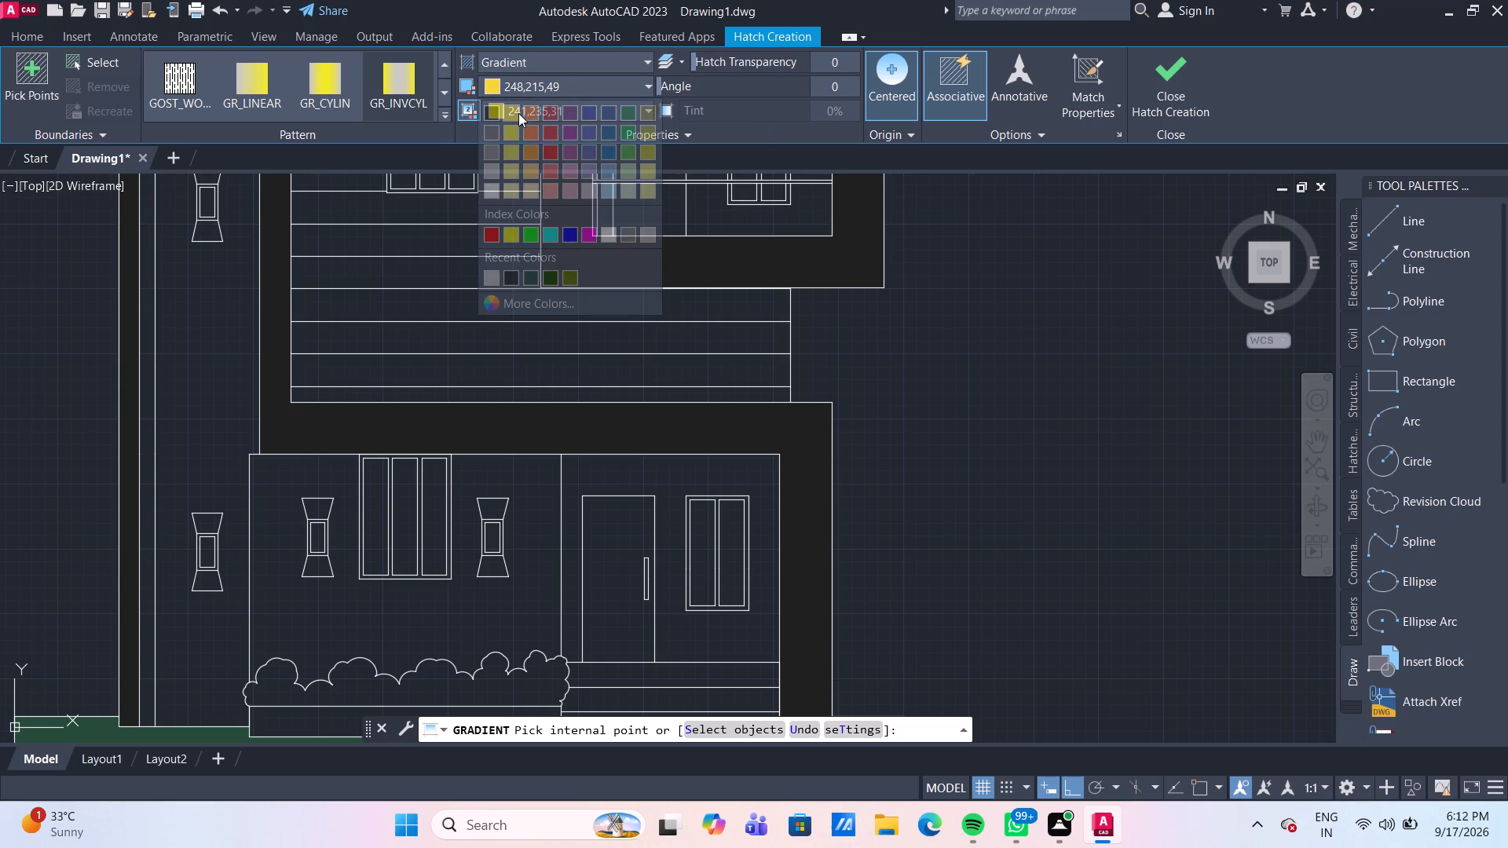
click(399, 83)
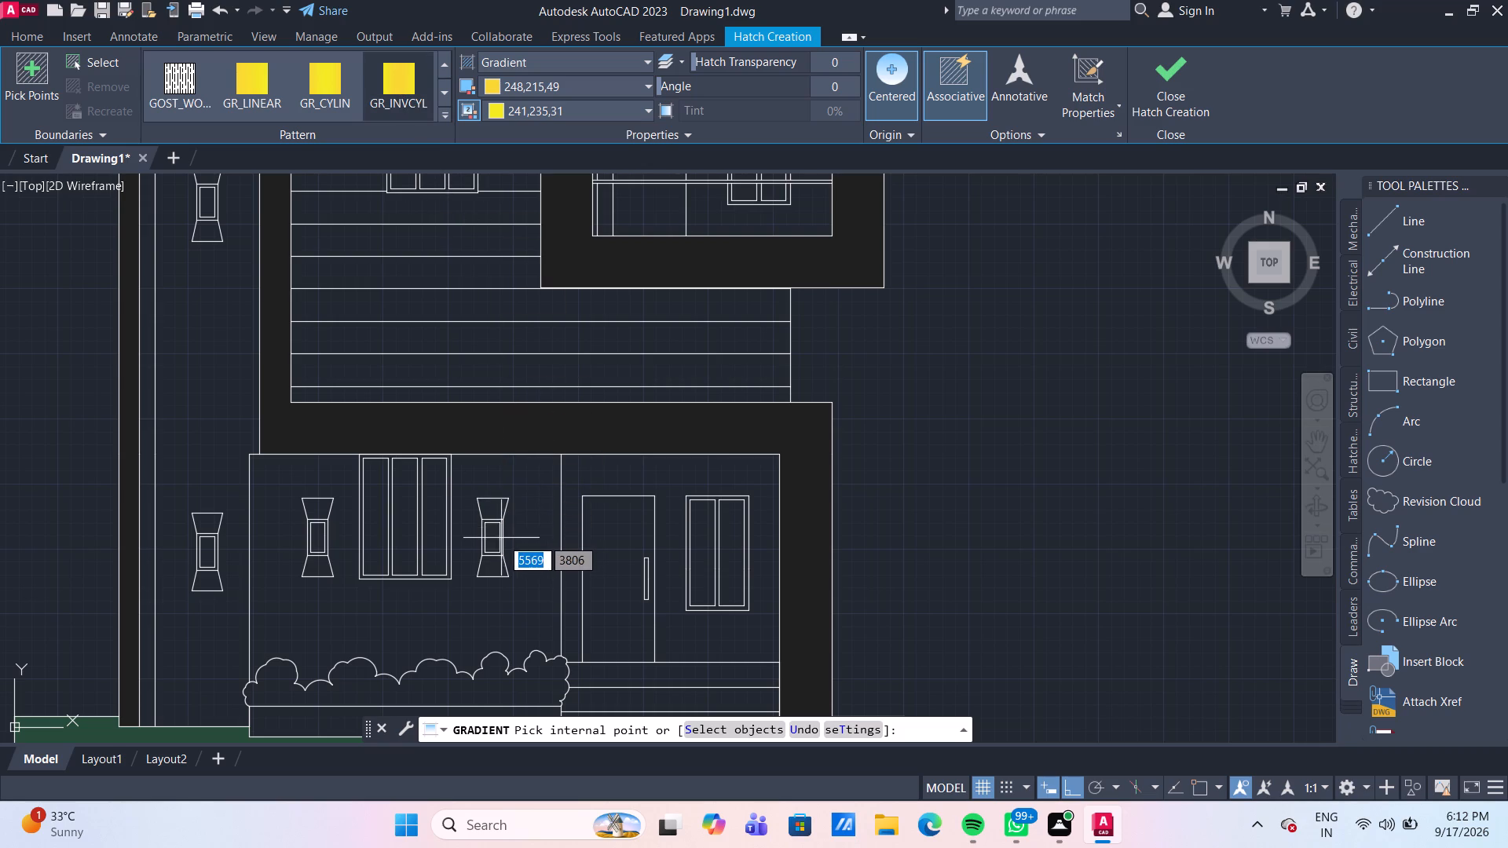
click(492, 538)
scroll(494, 530, up, 2)
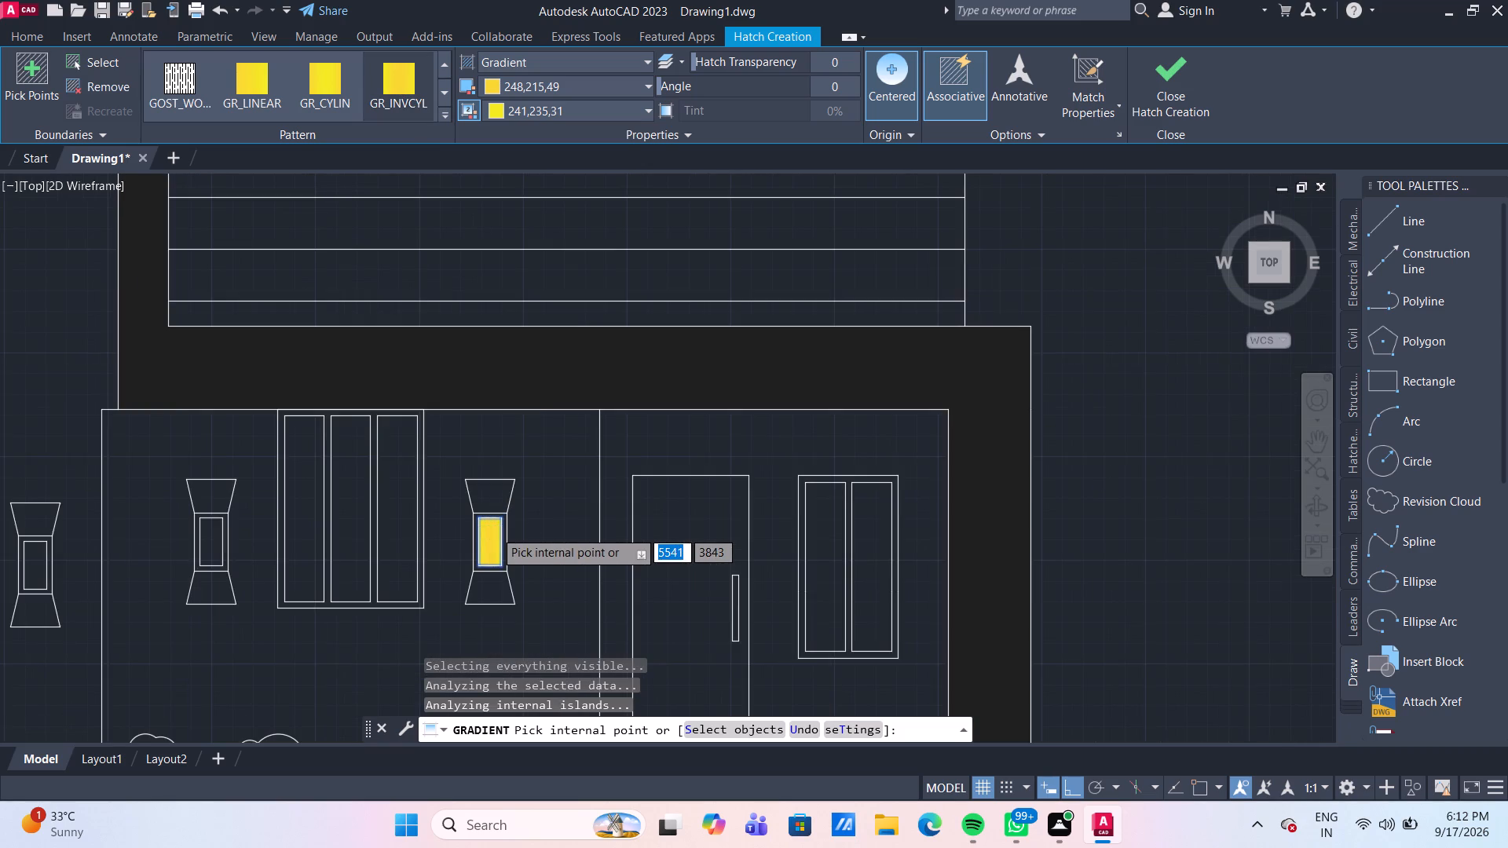
scroll(494, 530, down, 1)
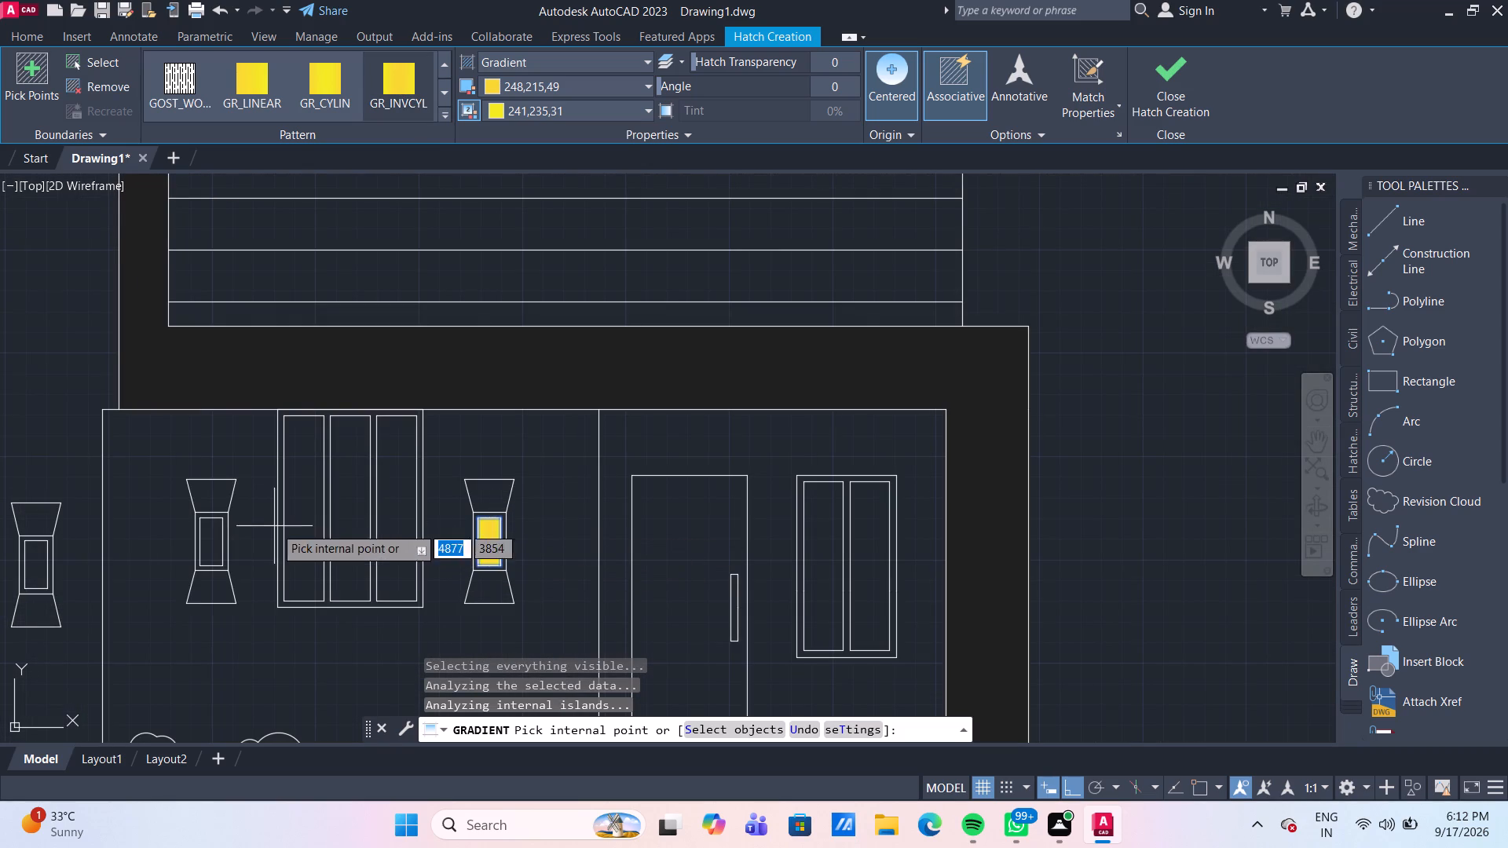
click(214, 543)
scroll(47, 535, down, 1)
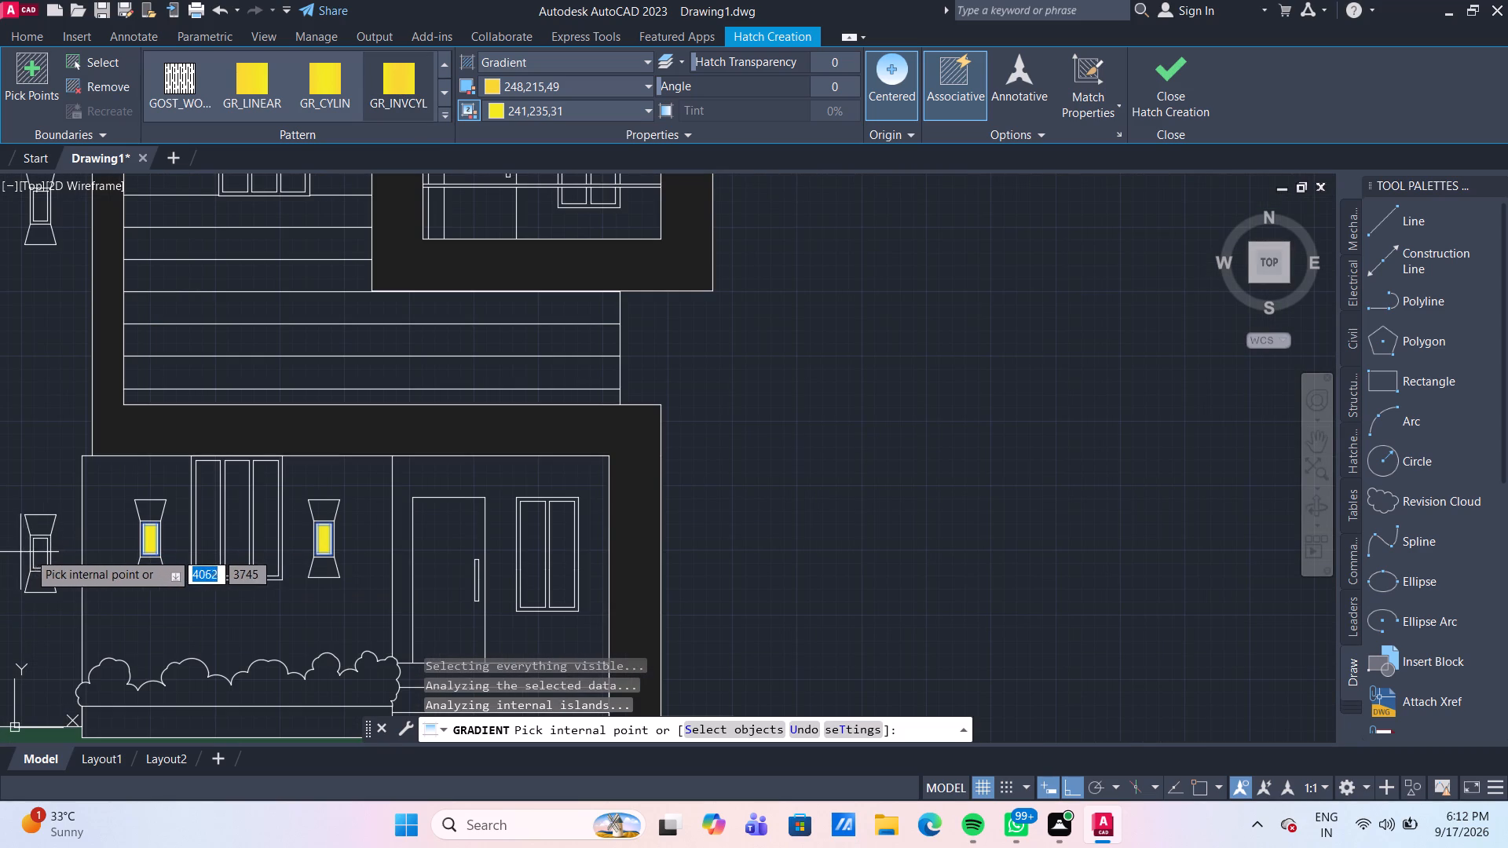
click(35, 552)
middle_drag(60, 412, 95, 545)
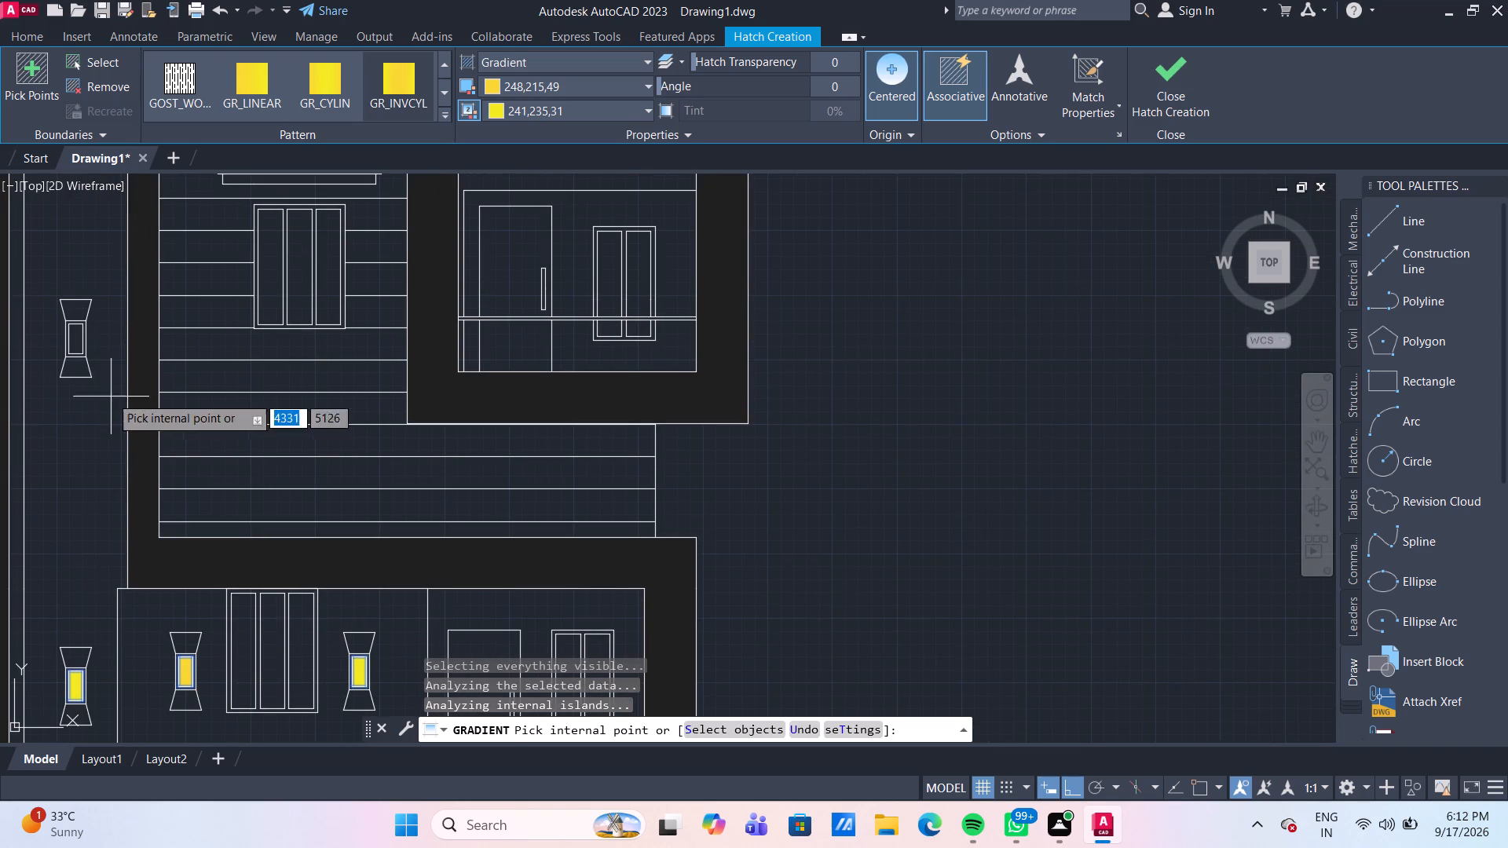
click(75, 334)
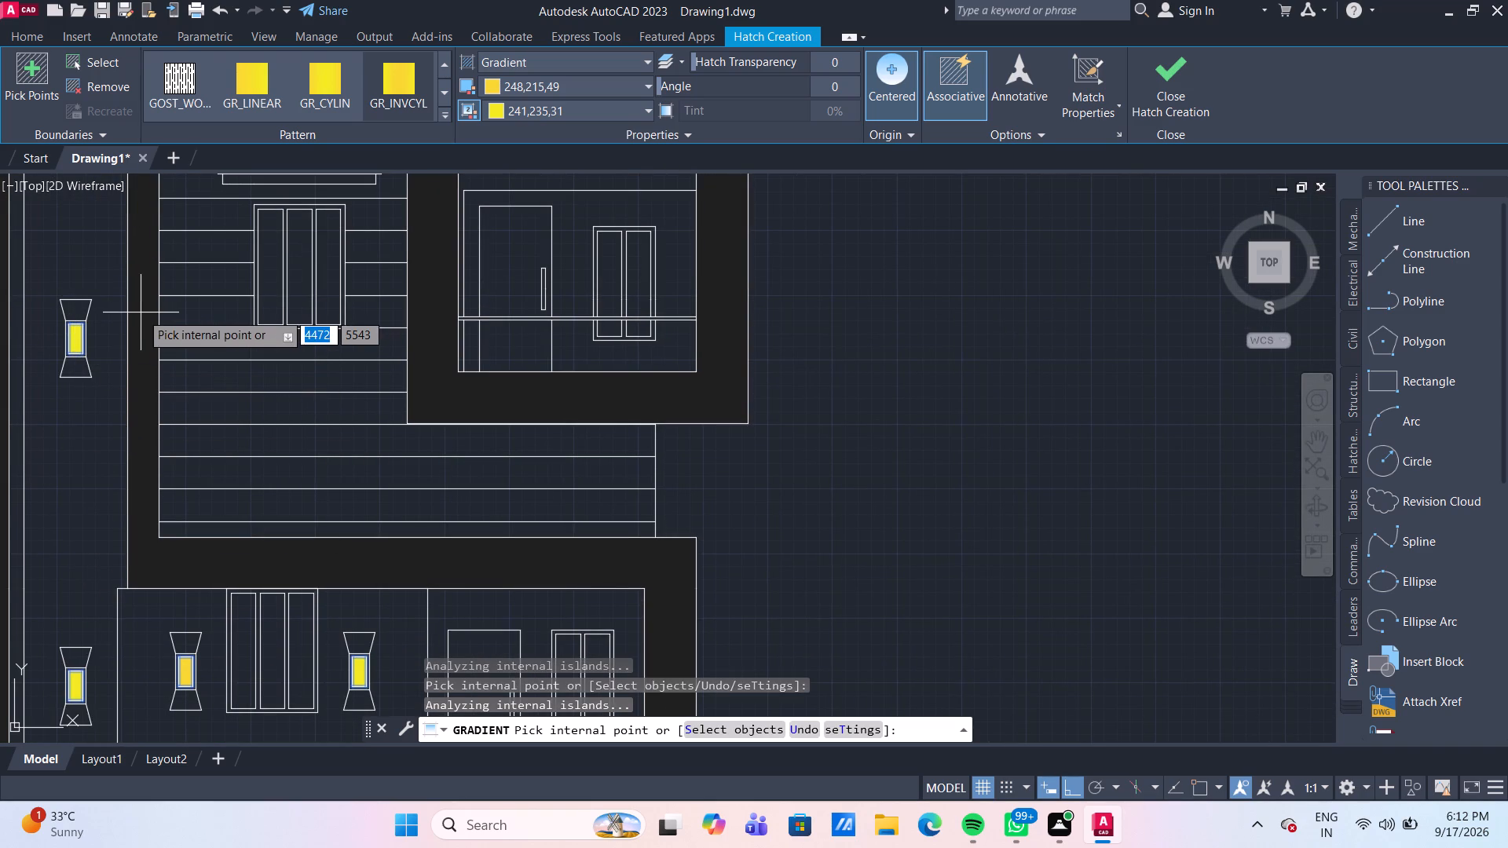
key(Escape)
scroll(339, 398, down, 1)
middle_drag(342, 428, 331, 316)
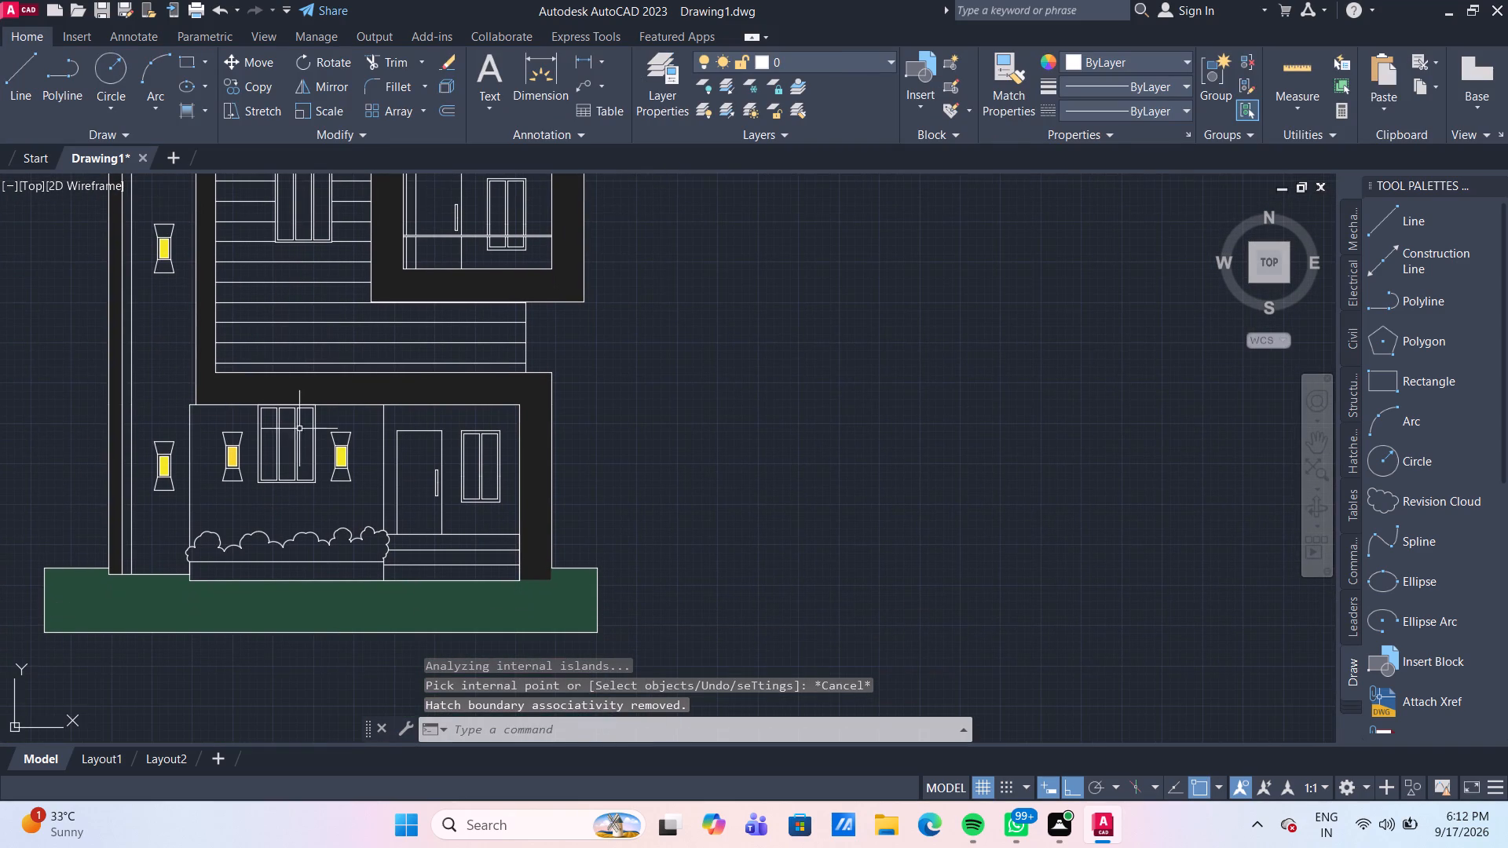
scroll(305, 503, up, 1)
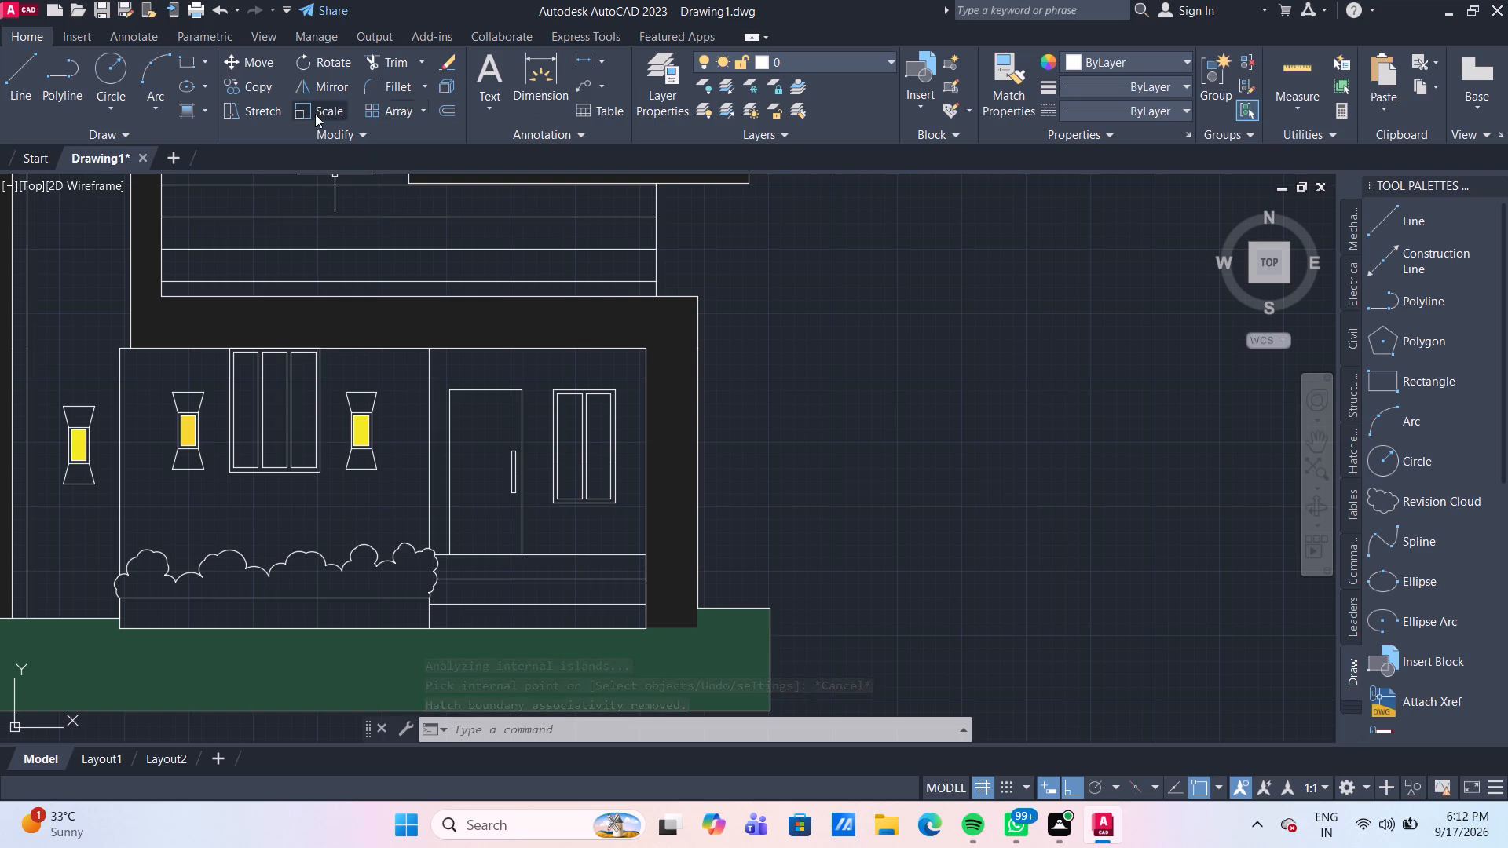
Fill the upper trapezoid of the wall motif between window and door with a GR_INVHEM gradient in colours 248,215,49 and 199,200,202.
click(188, 109)
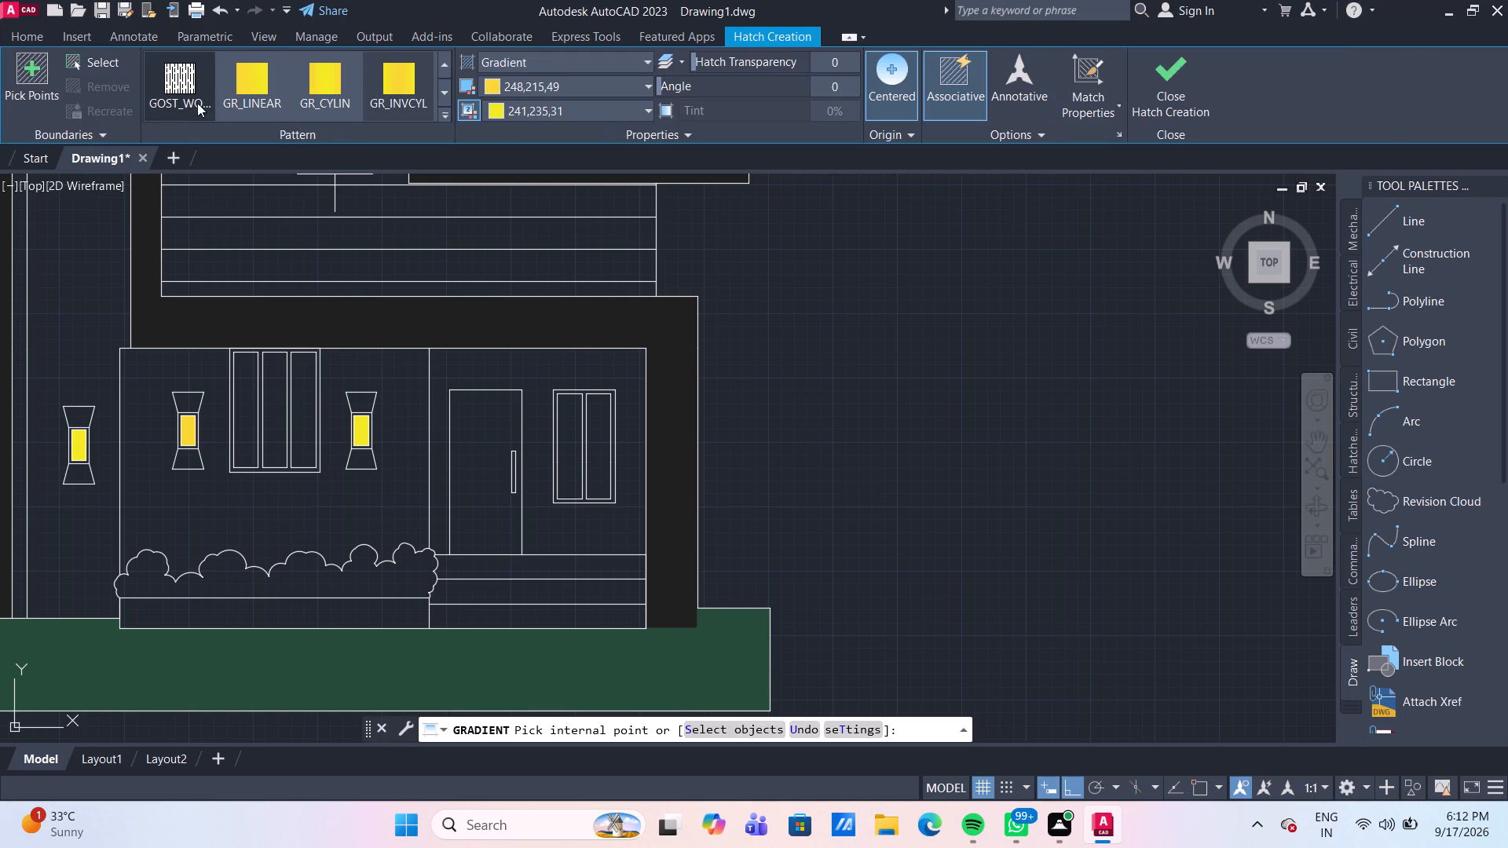
click(554, 108)
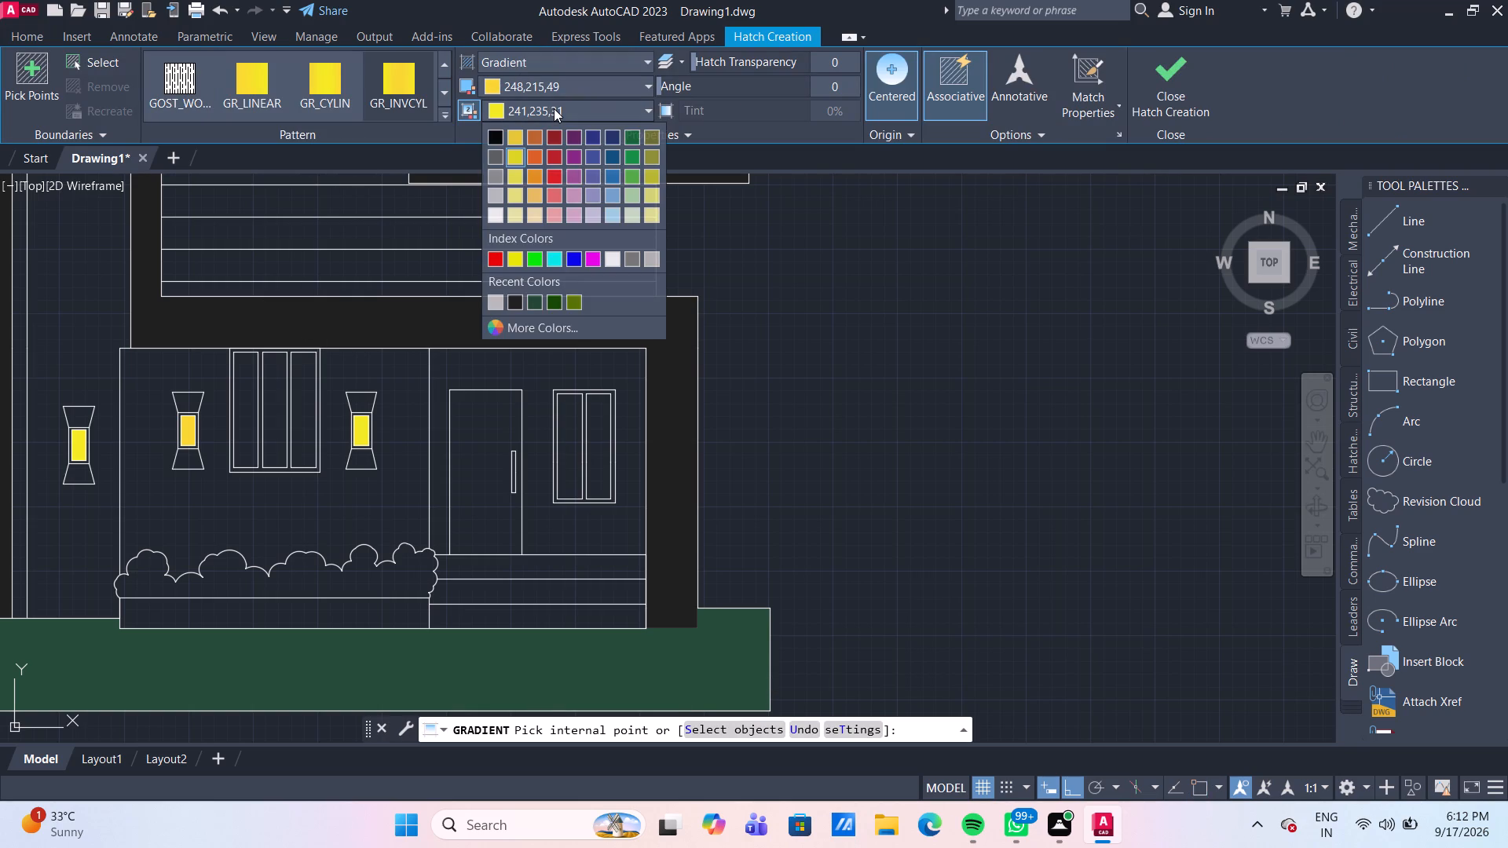
click(514, 160)
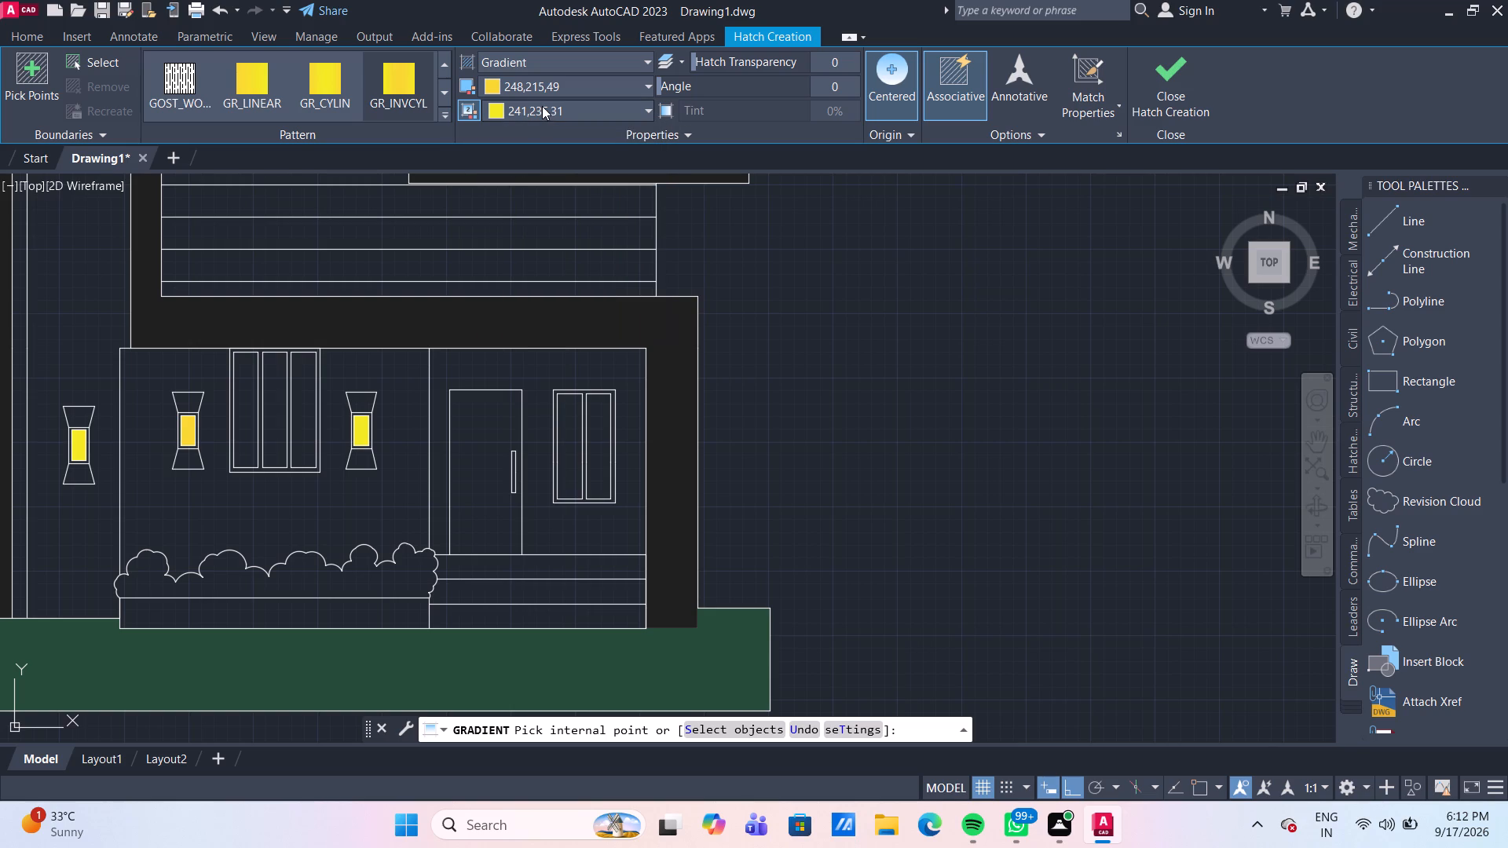
click(542, 106)
click(501, 194)
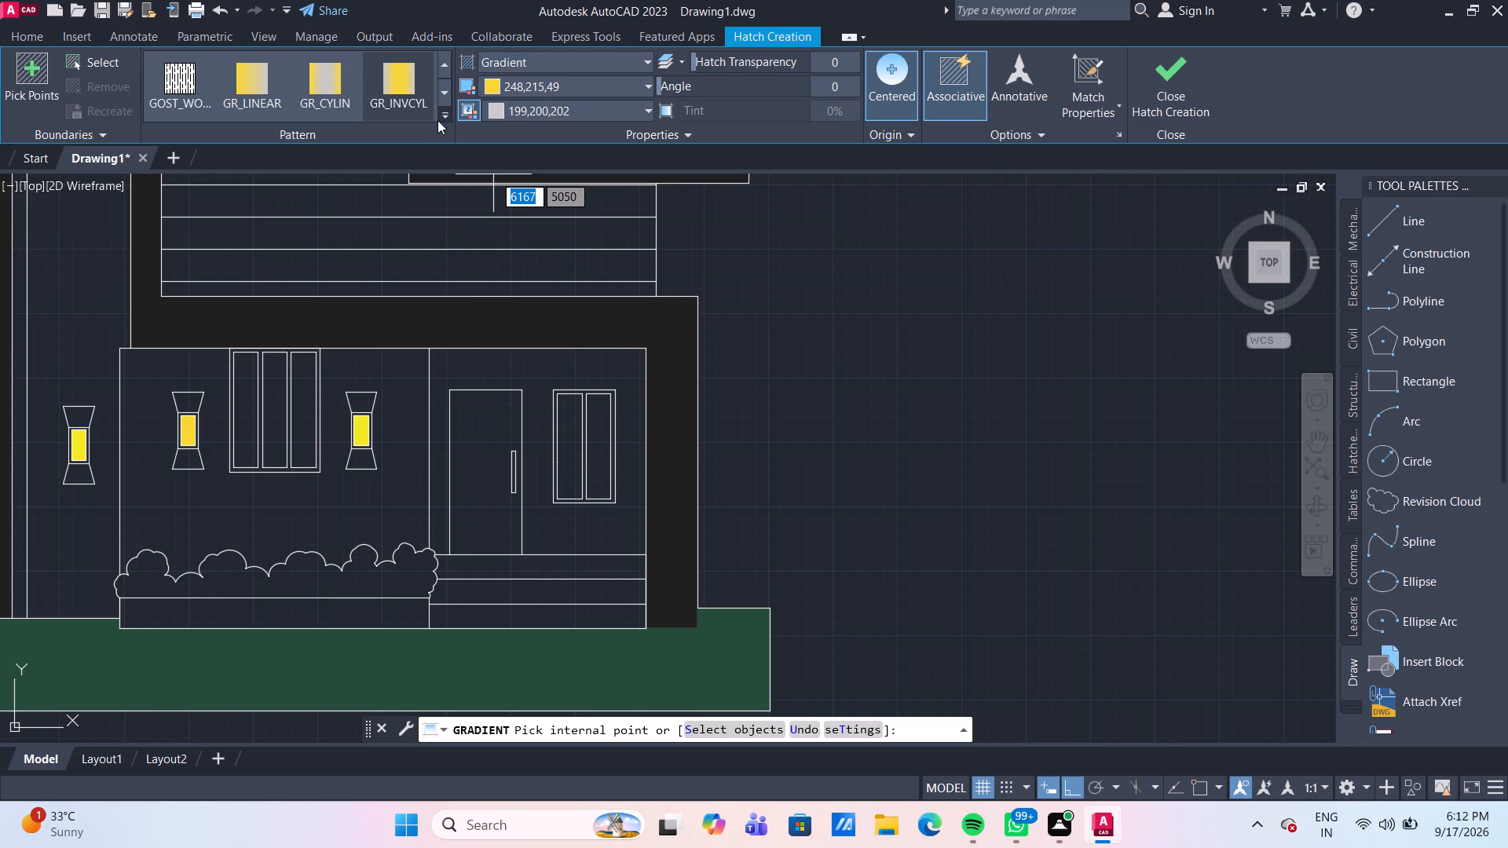
click(448, 68)
click(442, 97)
click(442, 97)
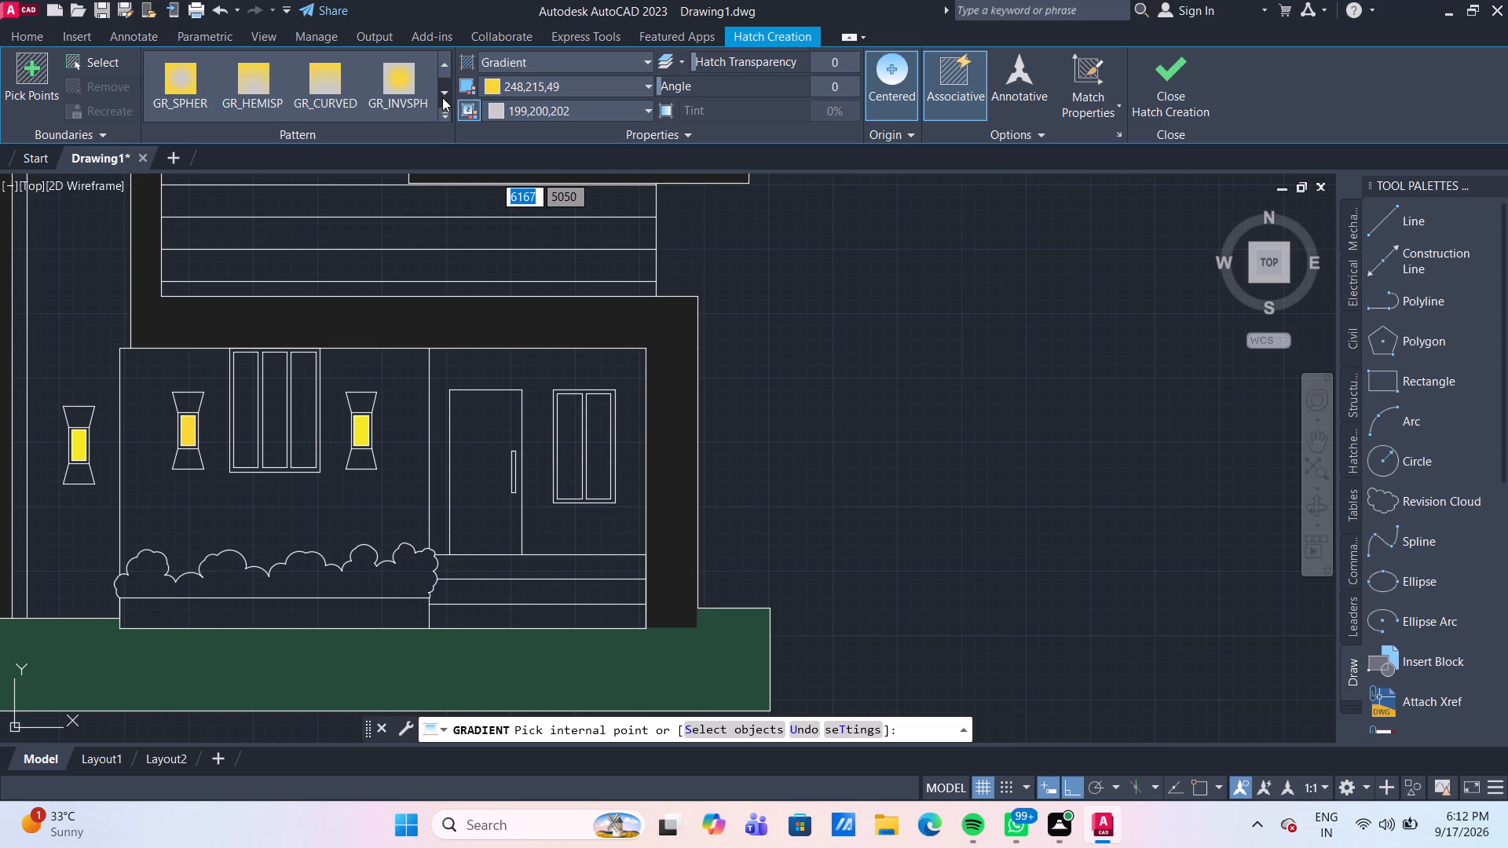
click(442, 97)
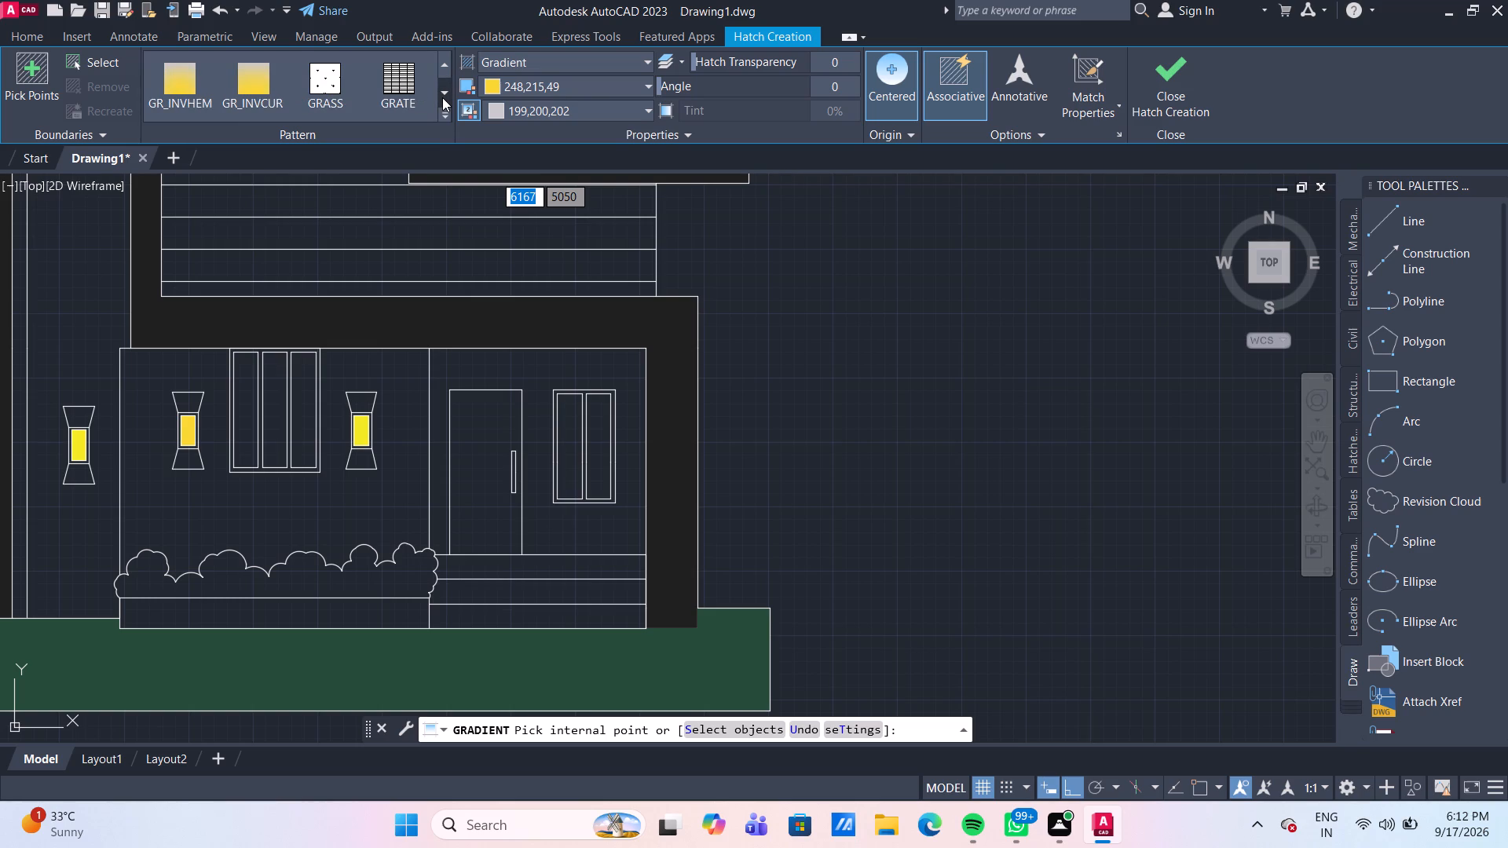
click(186, 93)
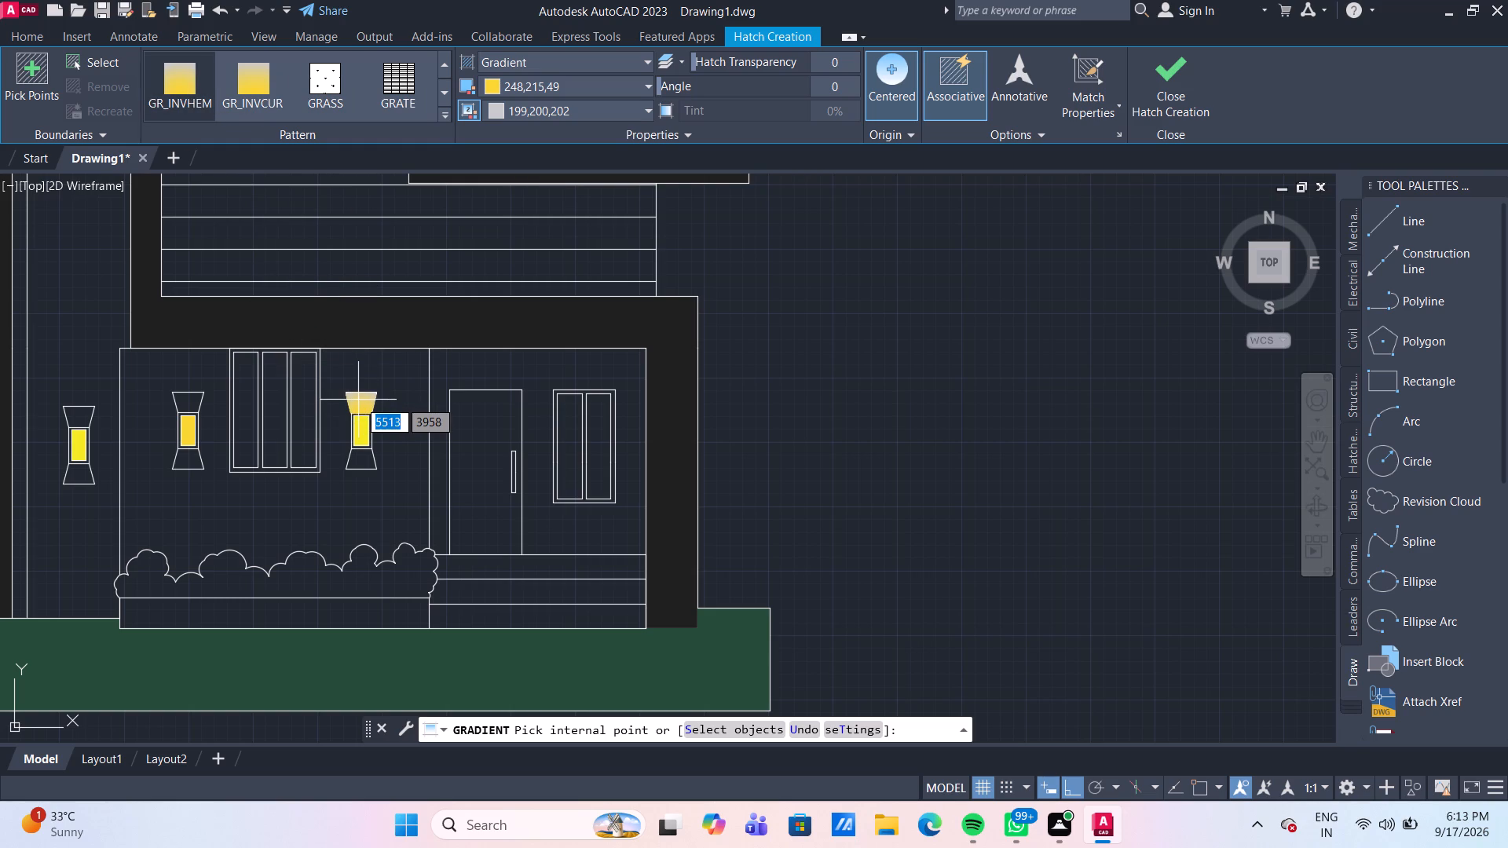
click(358, 400)
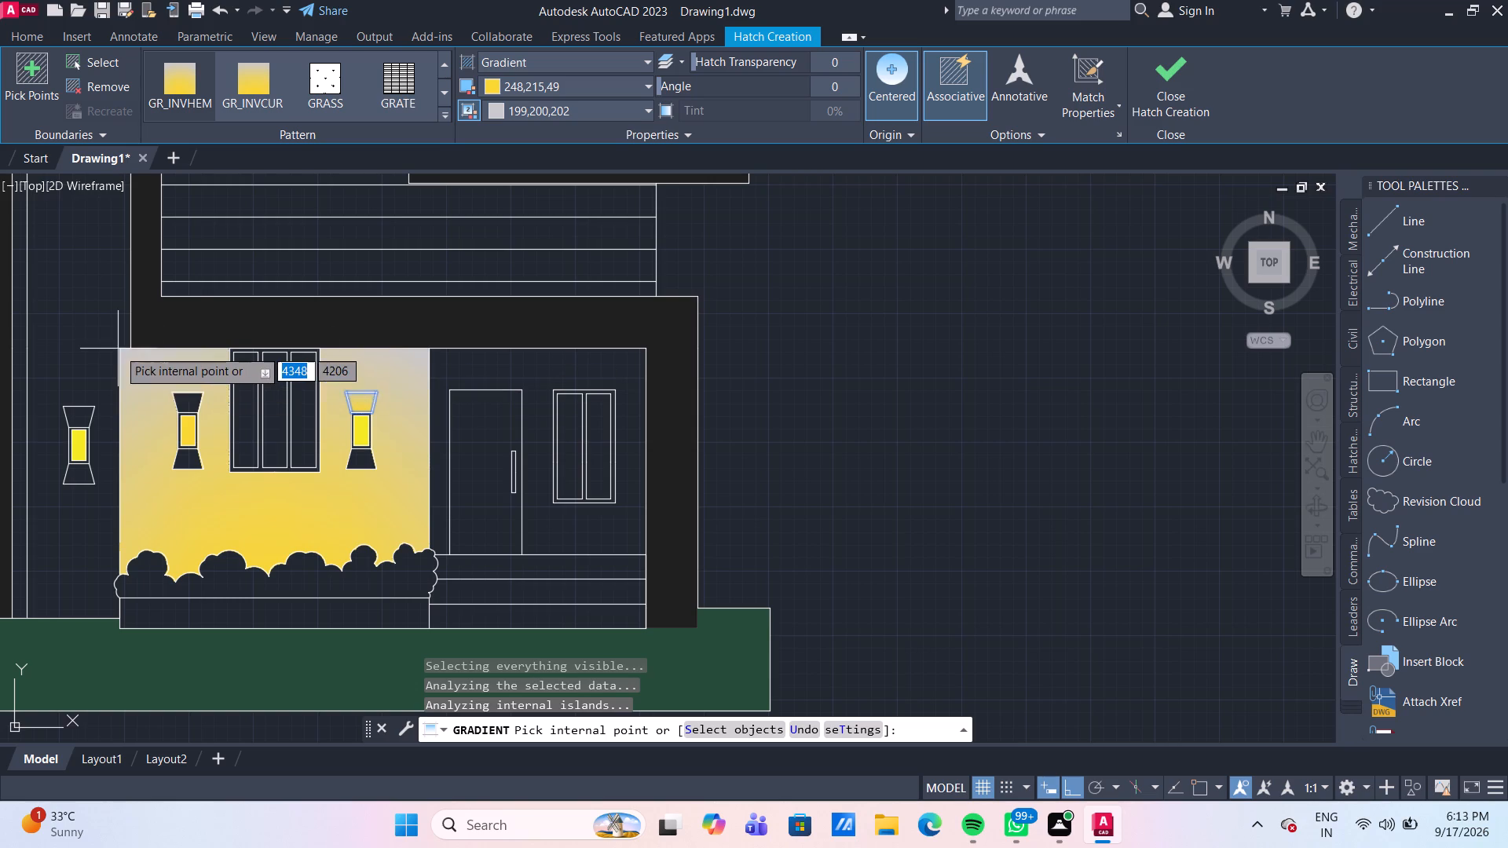
key(Escape)
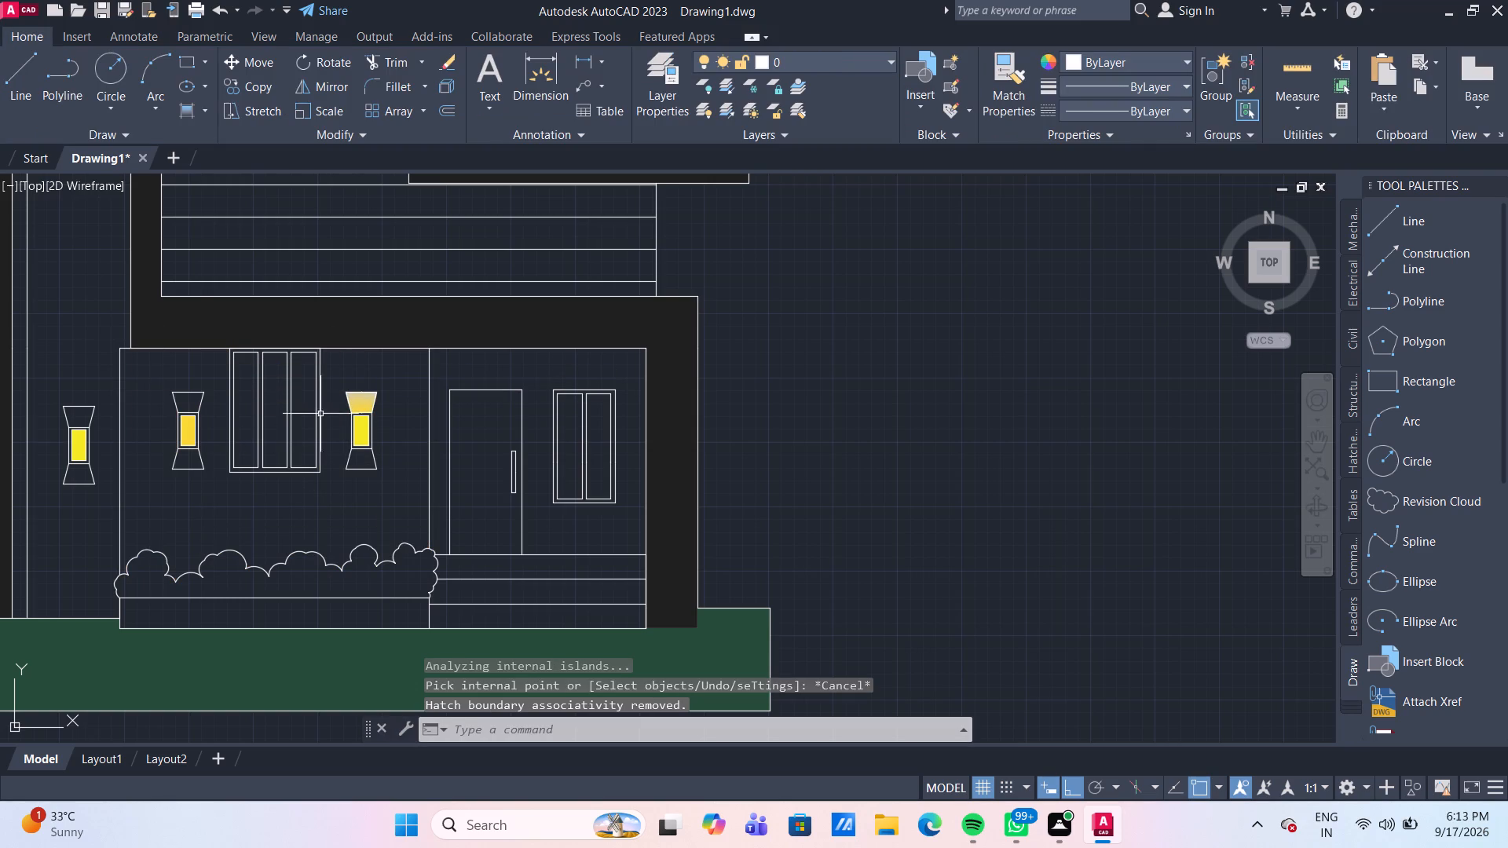
Fill the upper trapezoids of the other three wall motifs with the same yellow-to-grey GR_INVHEM gradient.
middle_drag(369, 348, 512, 291)
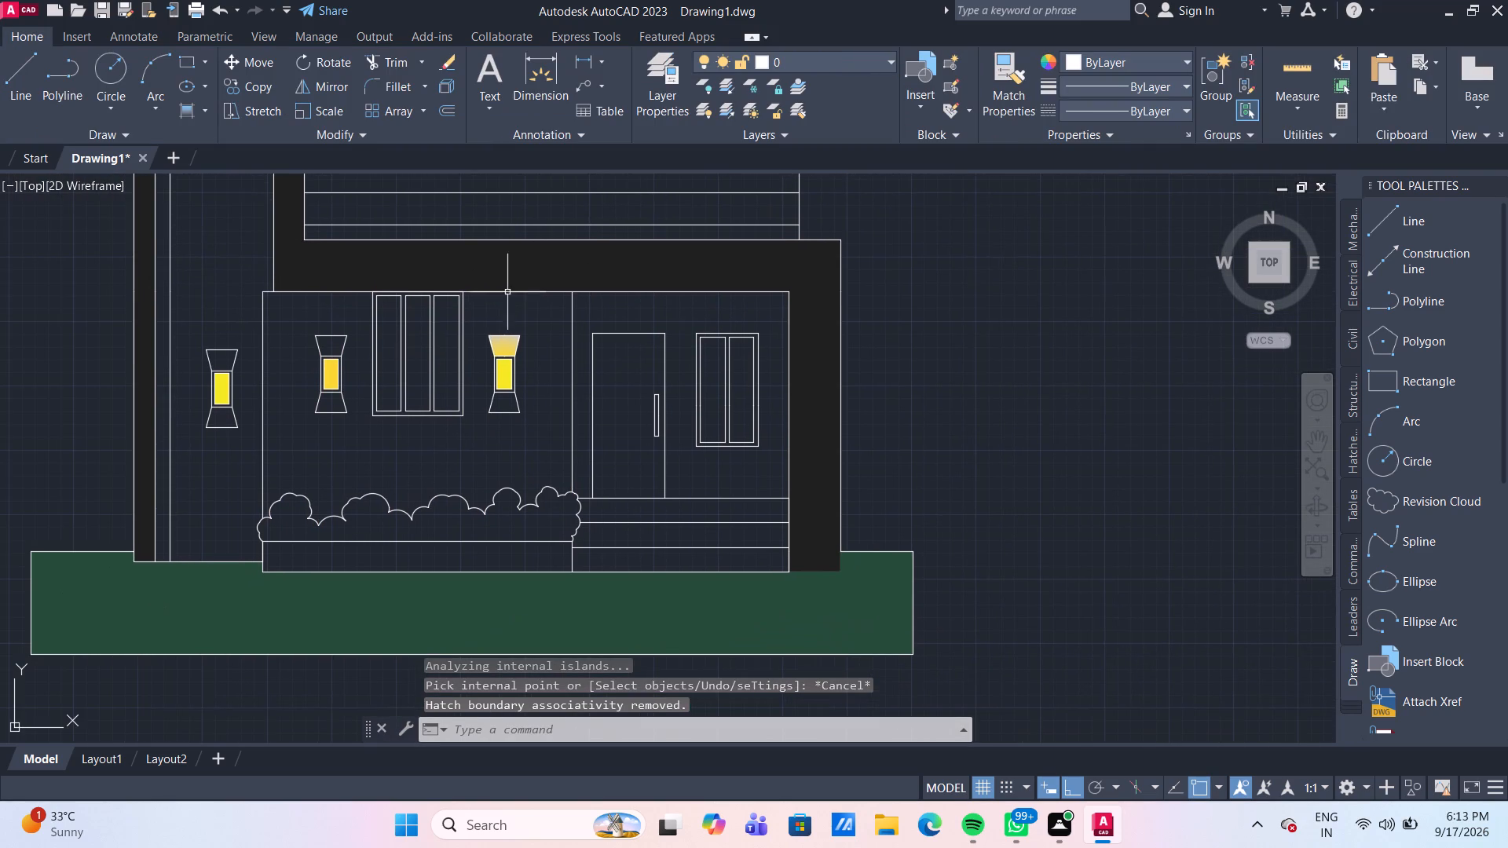
click(190, 108)
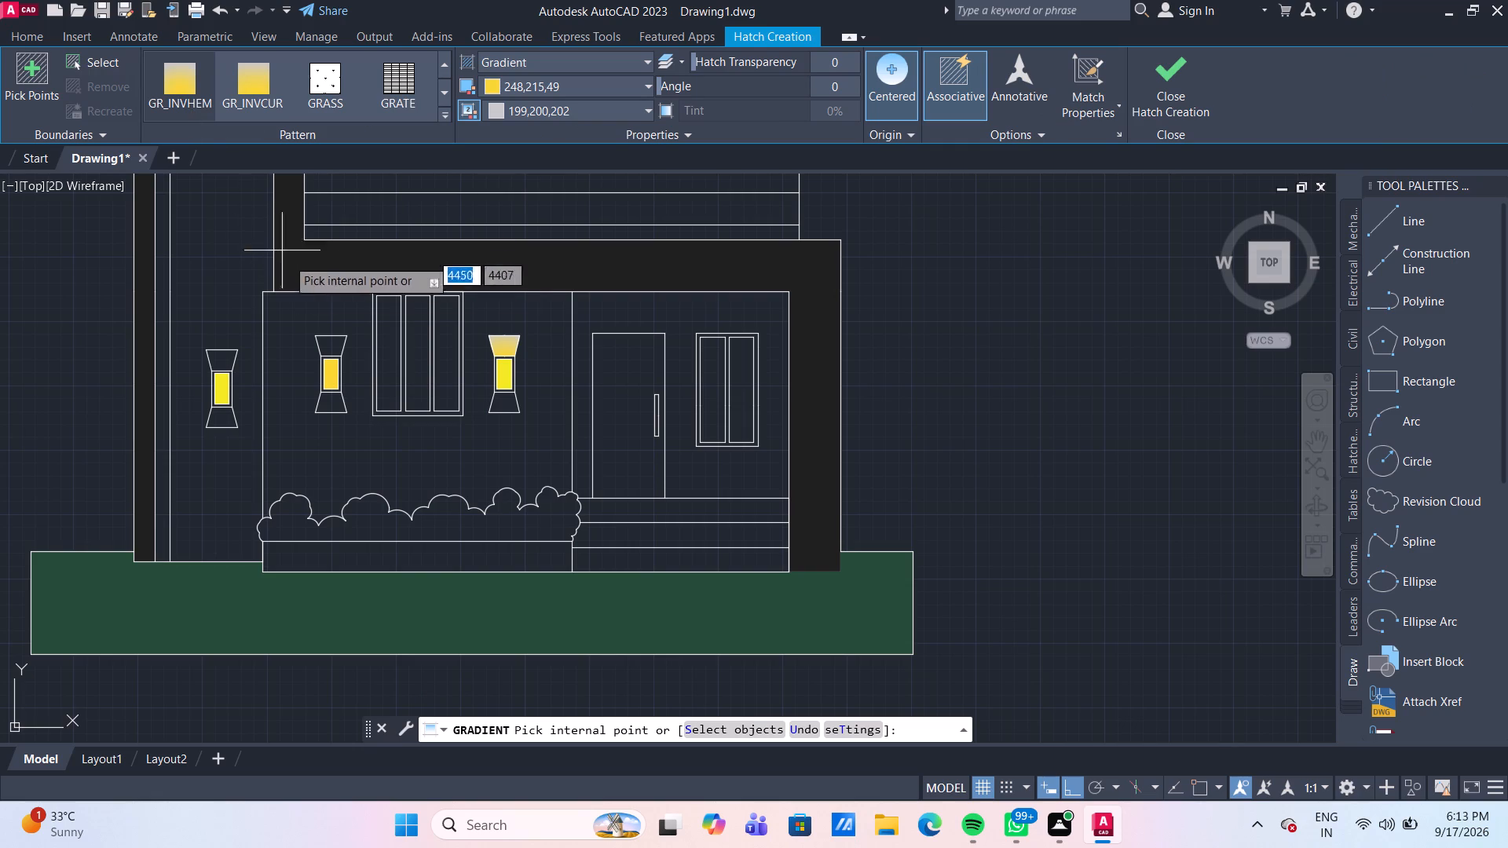
click(325, 342)
key(Escape)
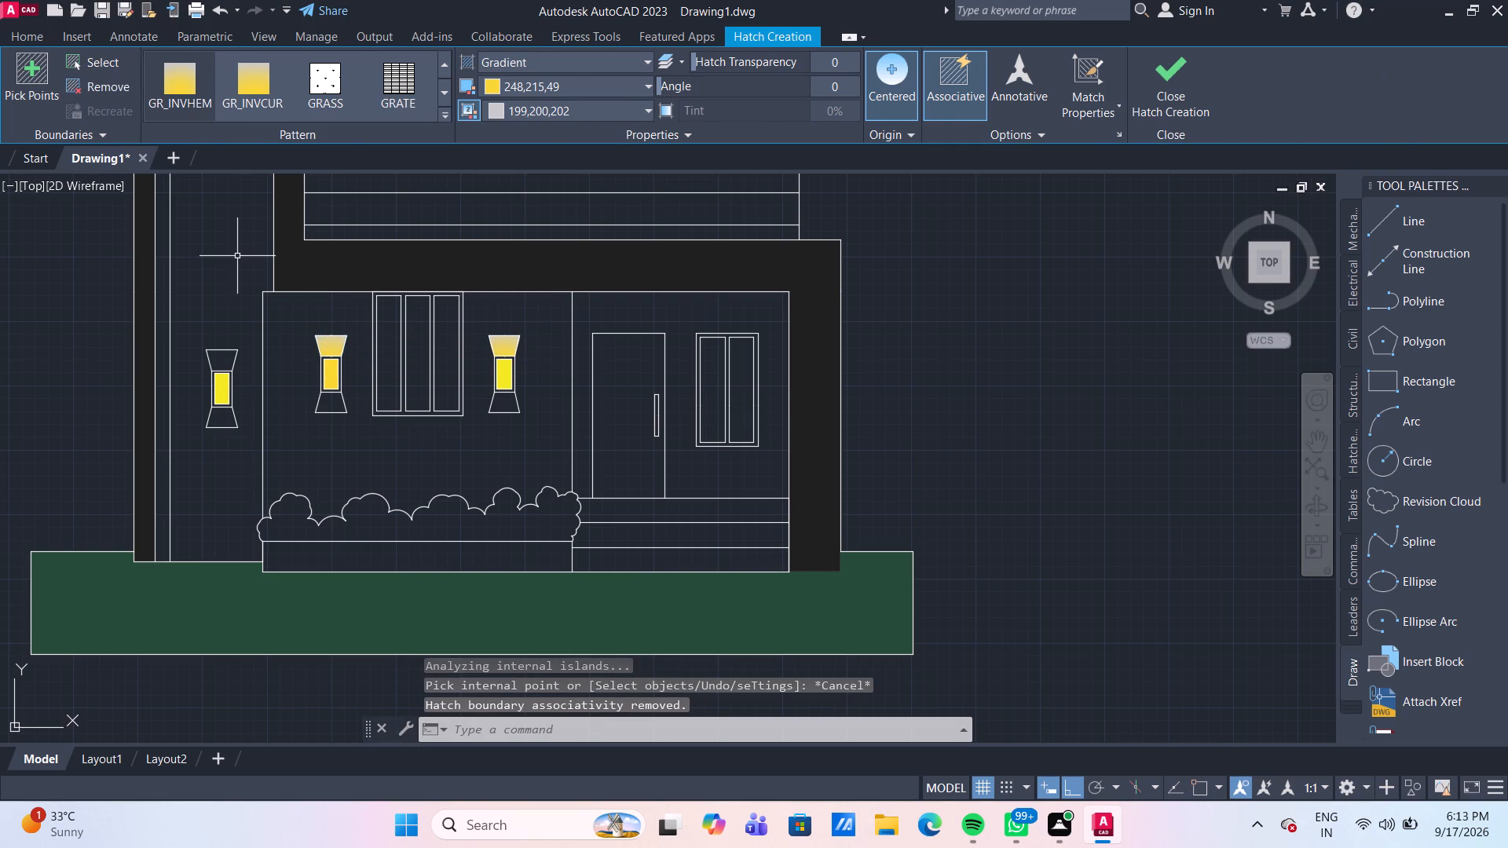
click(188, 111)
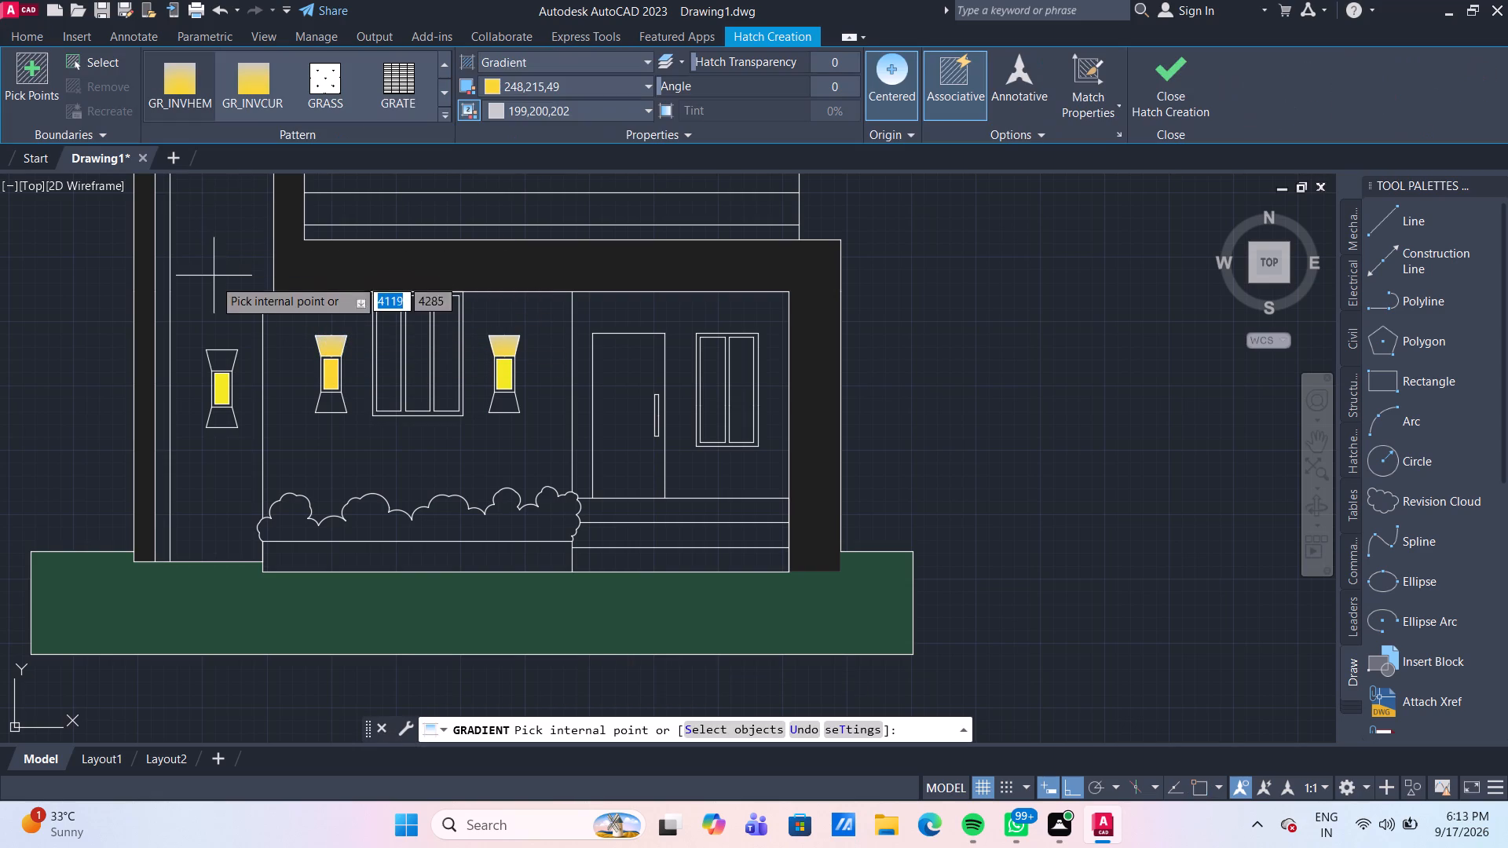
click(219, 360)
key(Escape)
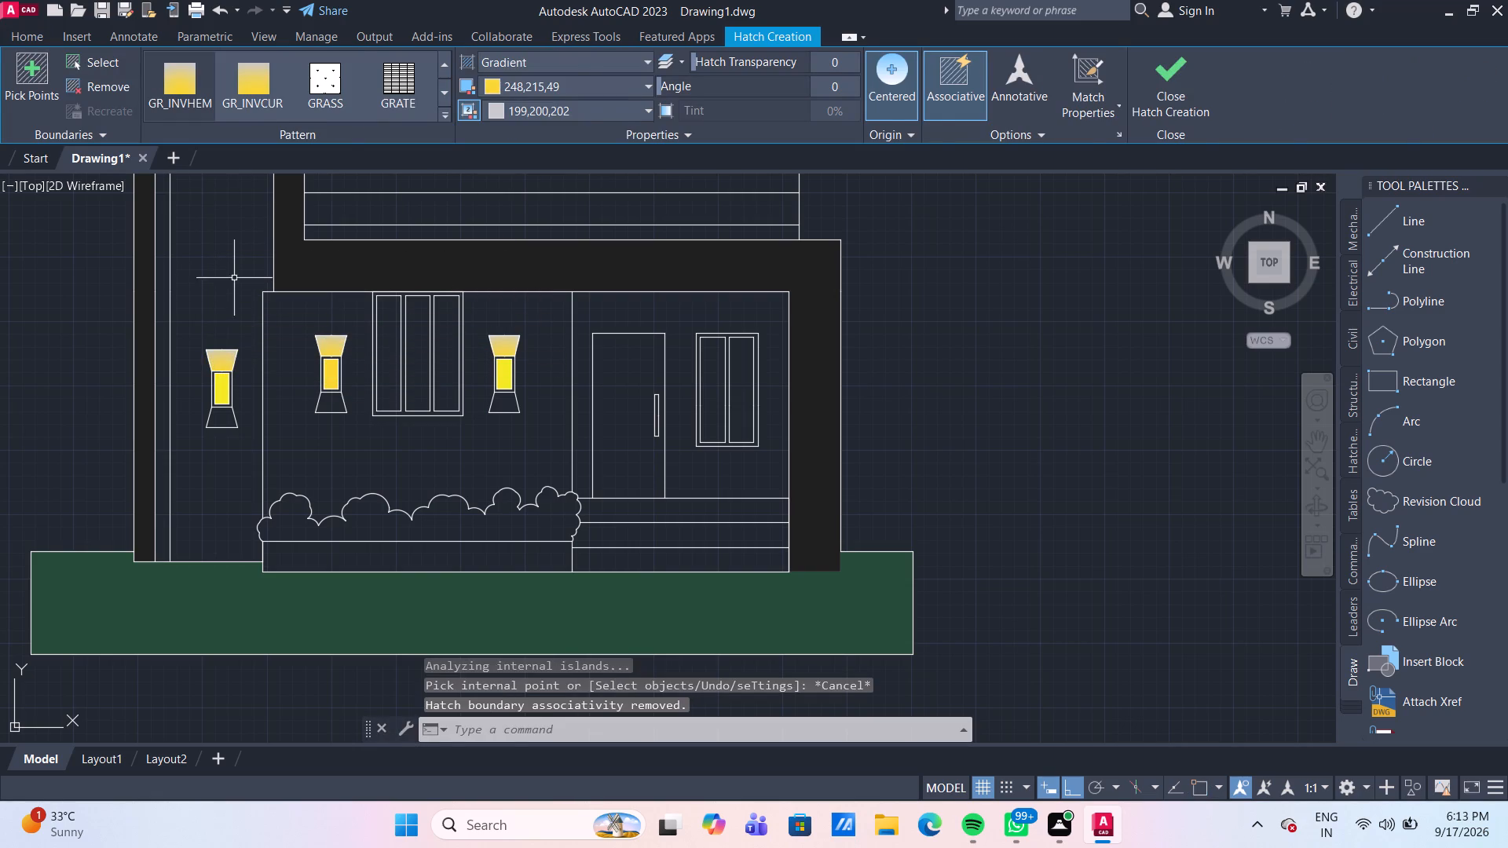
middle_drag(243, 244, 258, 385)
scroll(257, 328, down, 1)
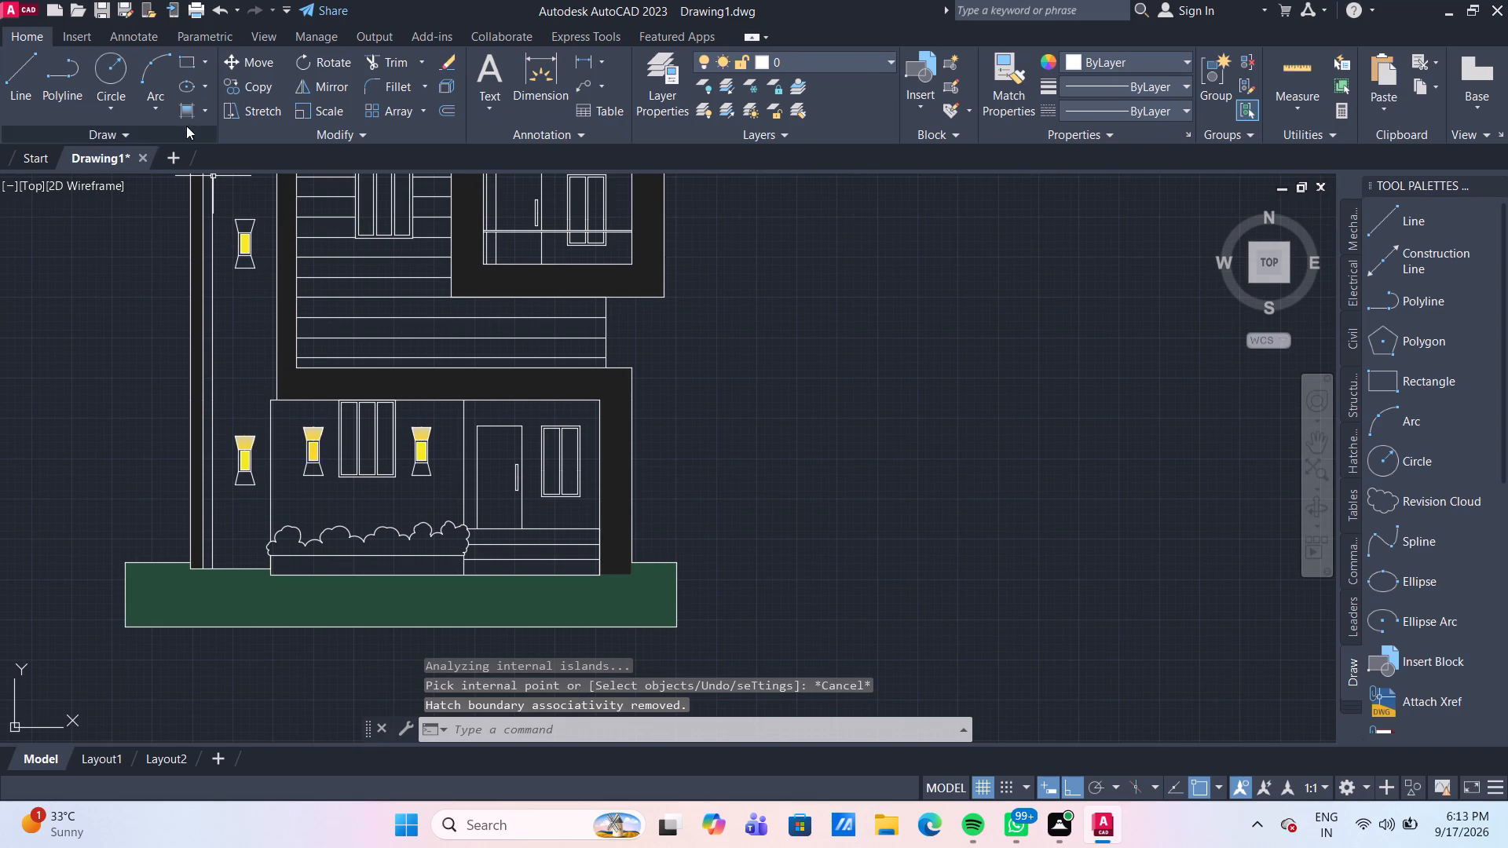
click(180, 111)
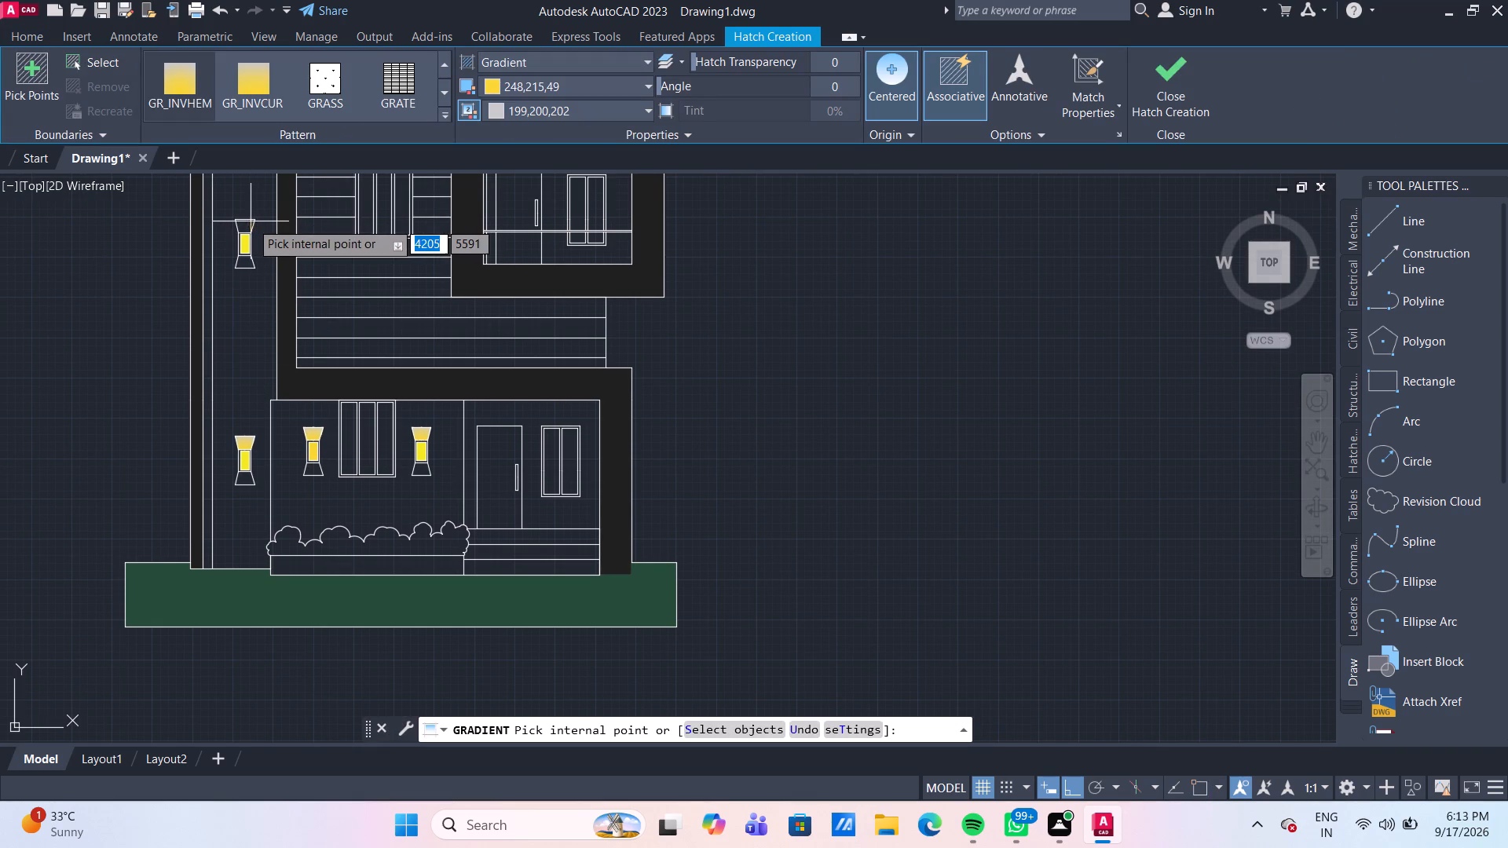
click(250, 221)
key(Escape)
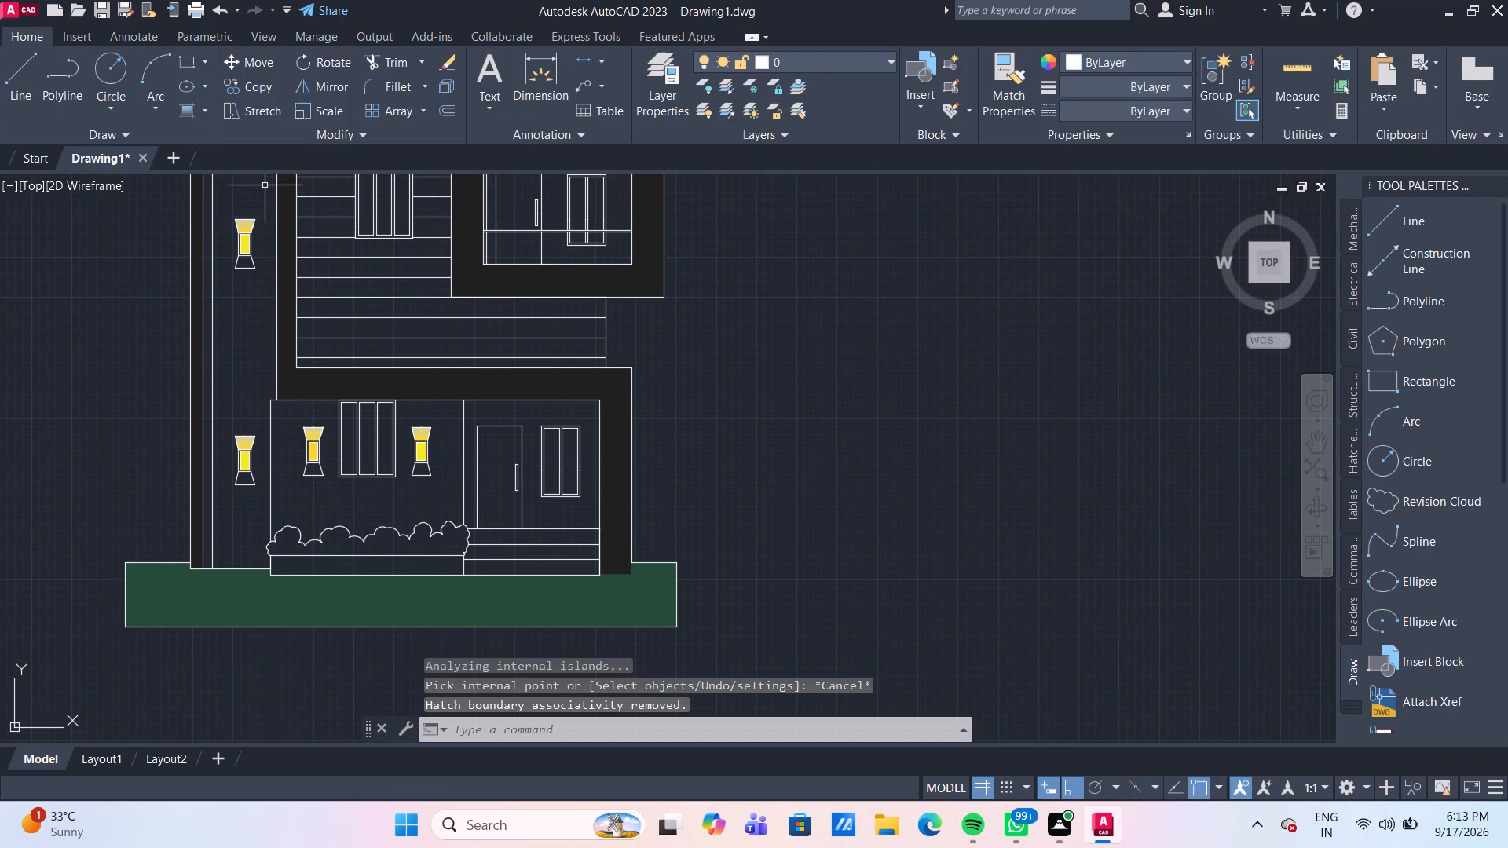
Fill the lower trapezoids of the two motifs flanking the ground-floor window with a GR_HEMISP gradient in colours 248,215,49 and 199,200,202.
click(187, 115)
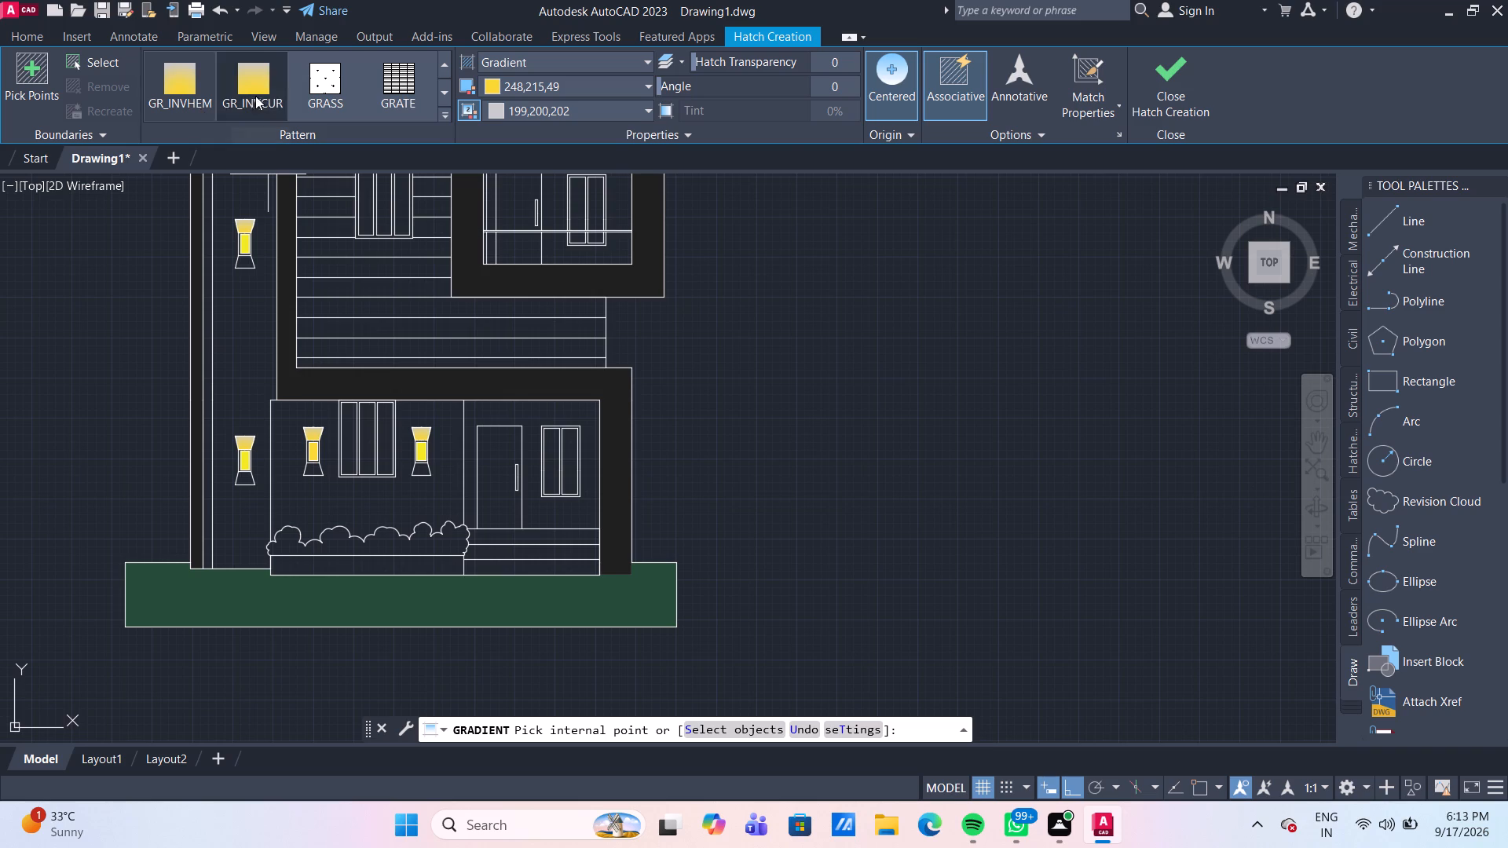
click(444, 60)
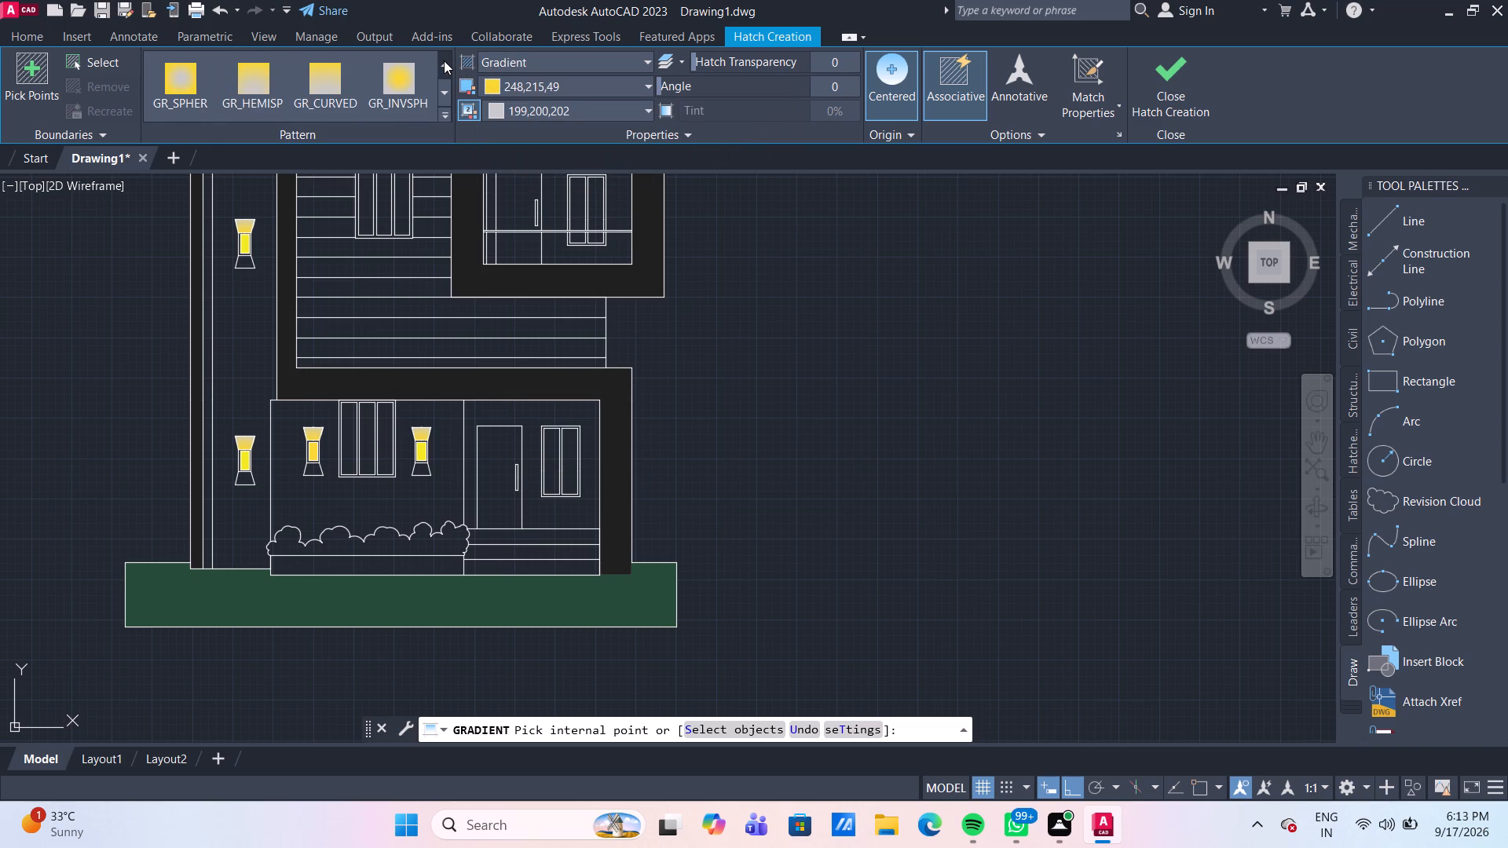
click(262, 70)
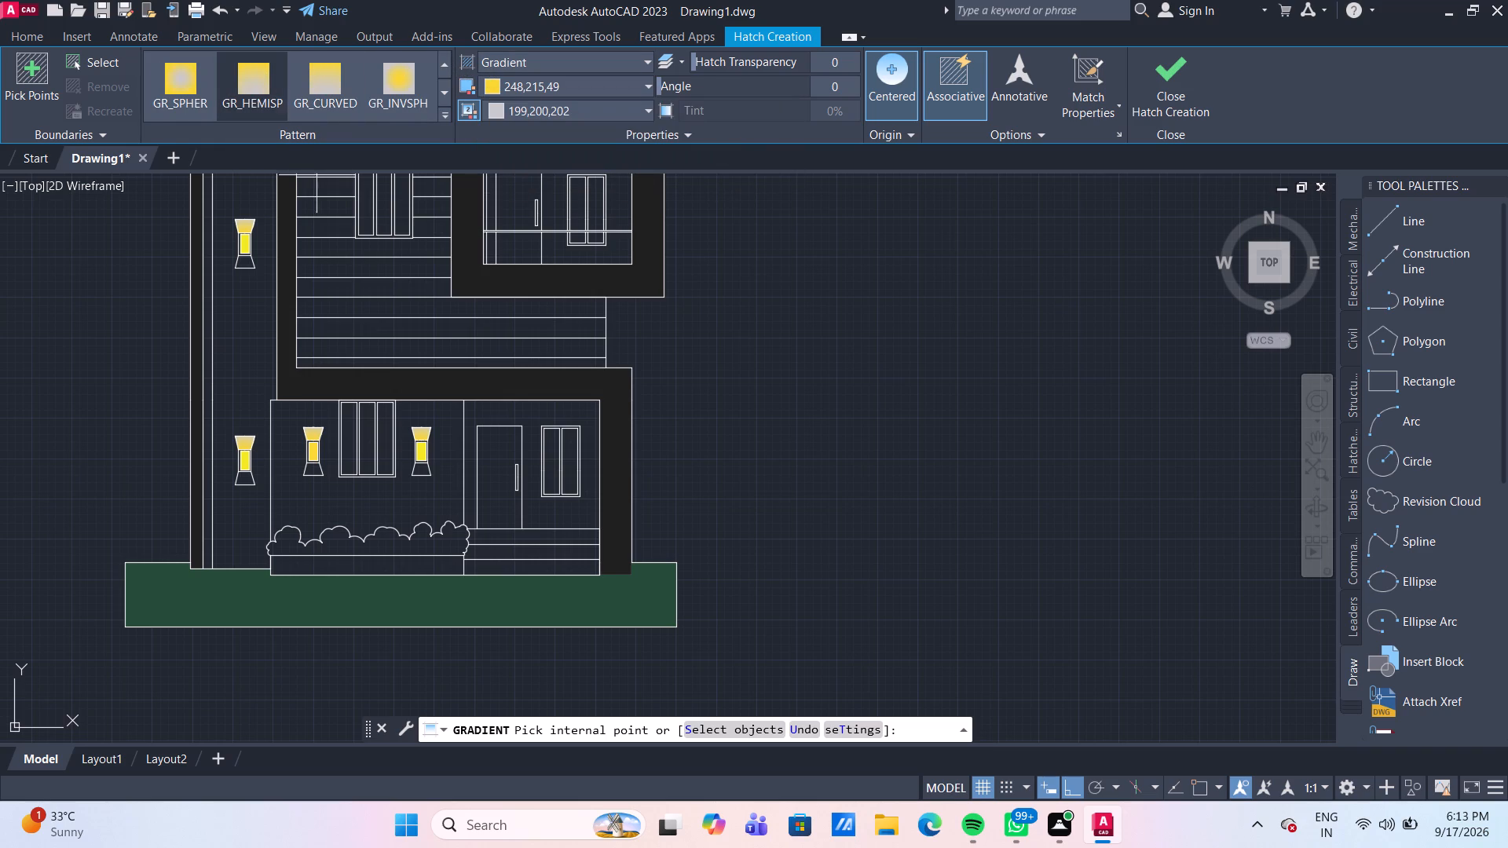
scroll(420, 467, up, 2)
click(416, 479)
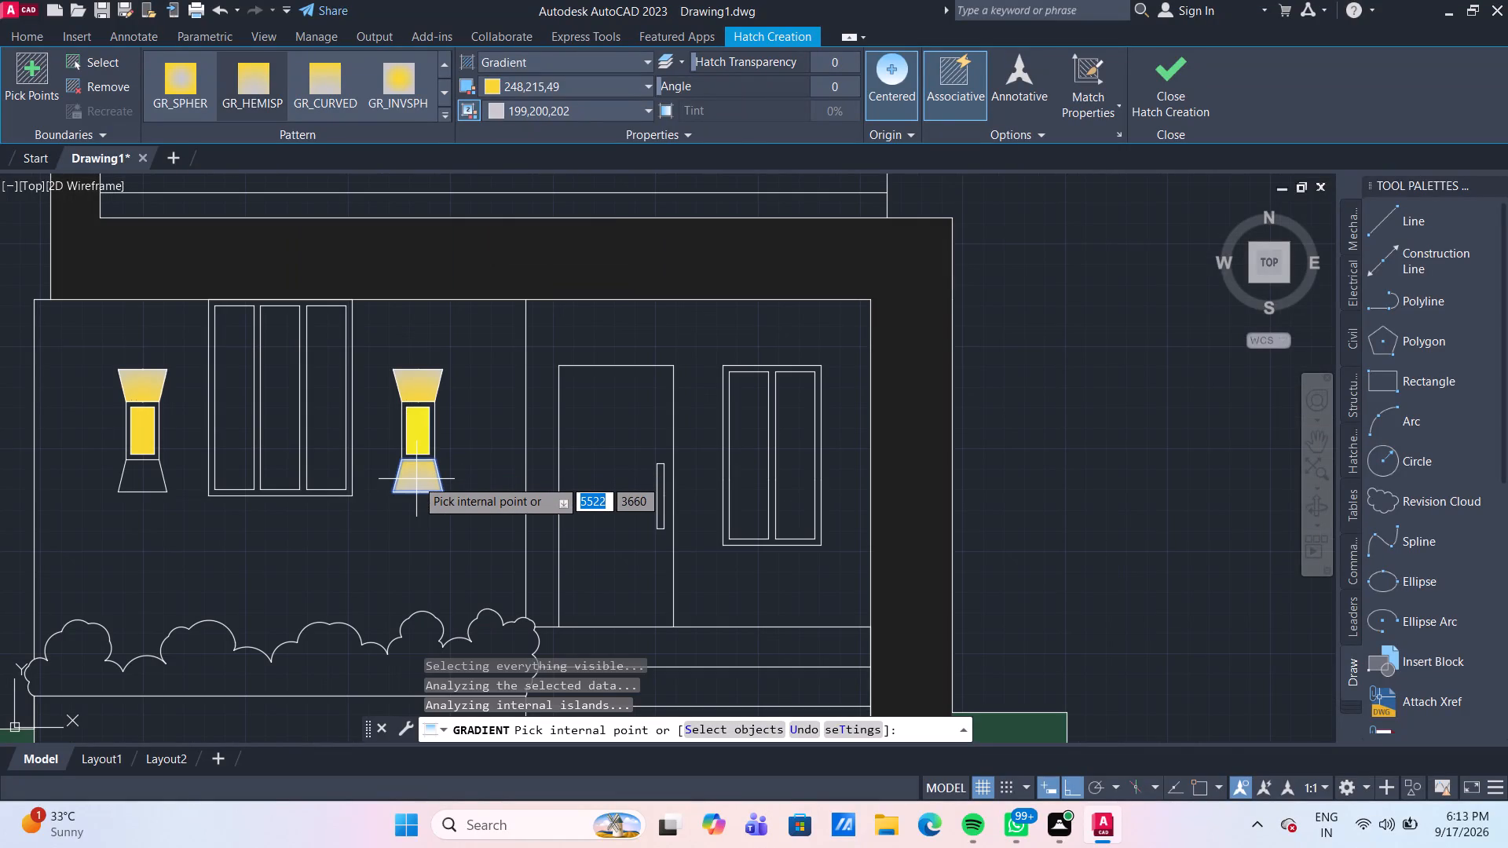
key(Escape)
scroll(301, 409, down, 2)
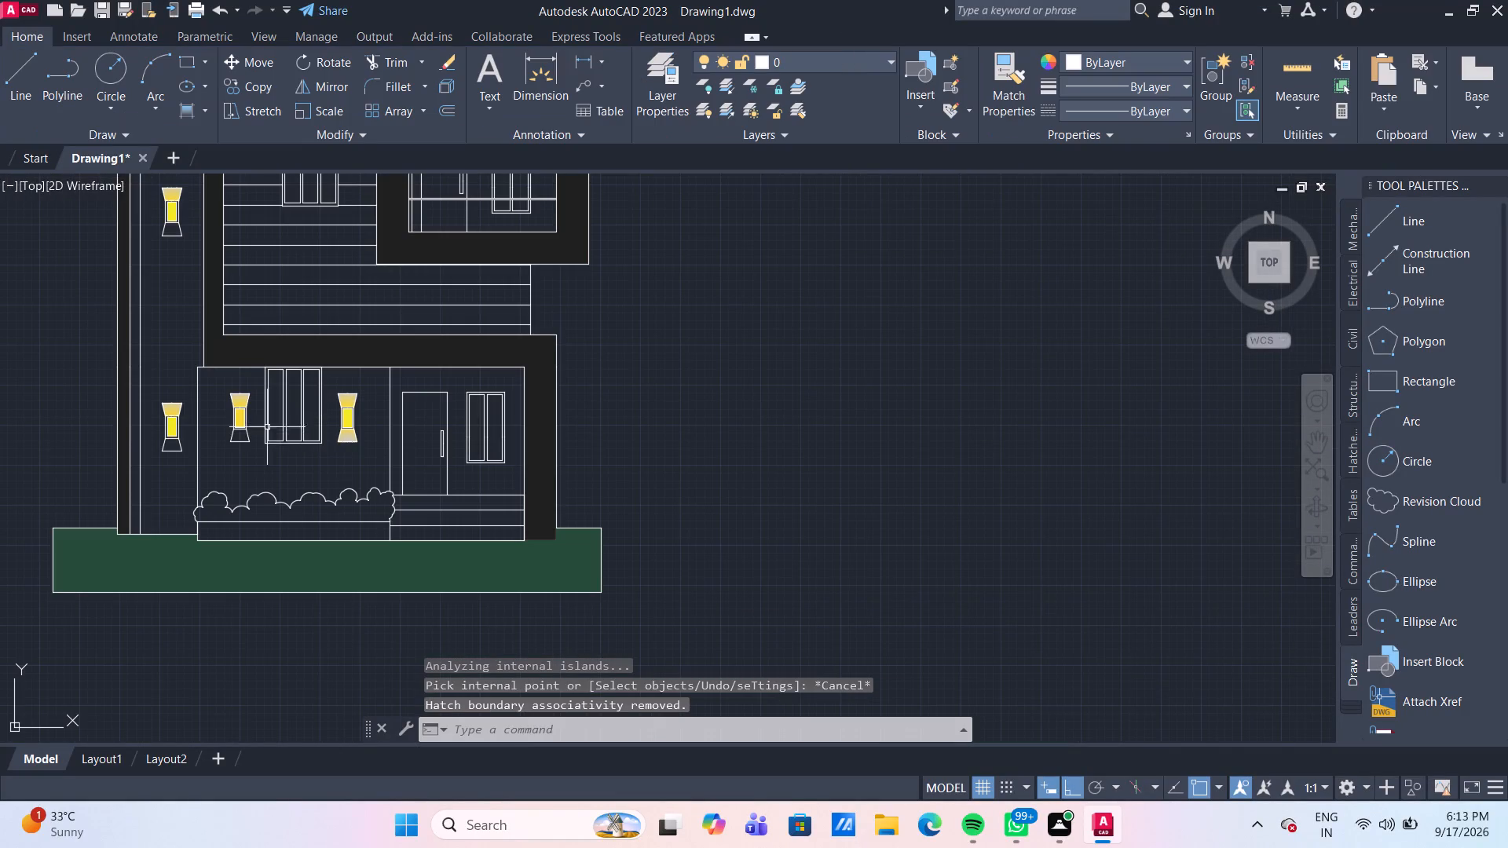
click(192, 111)
click(238, 439)
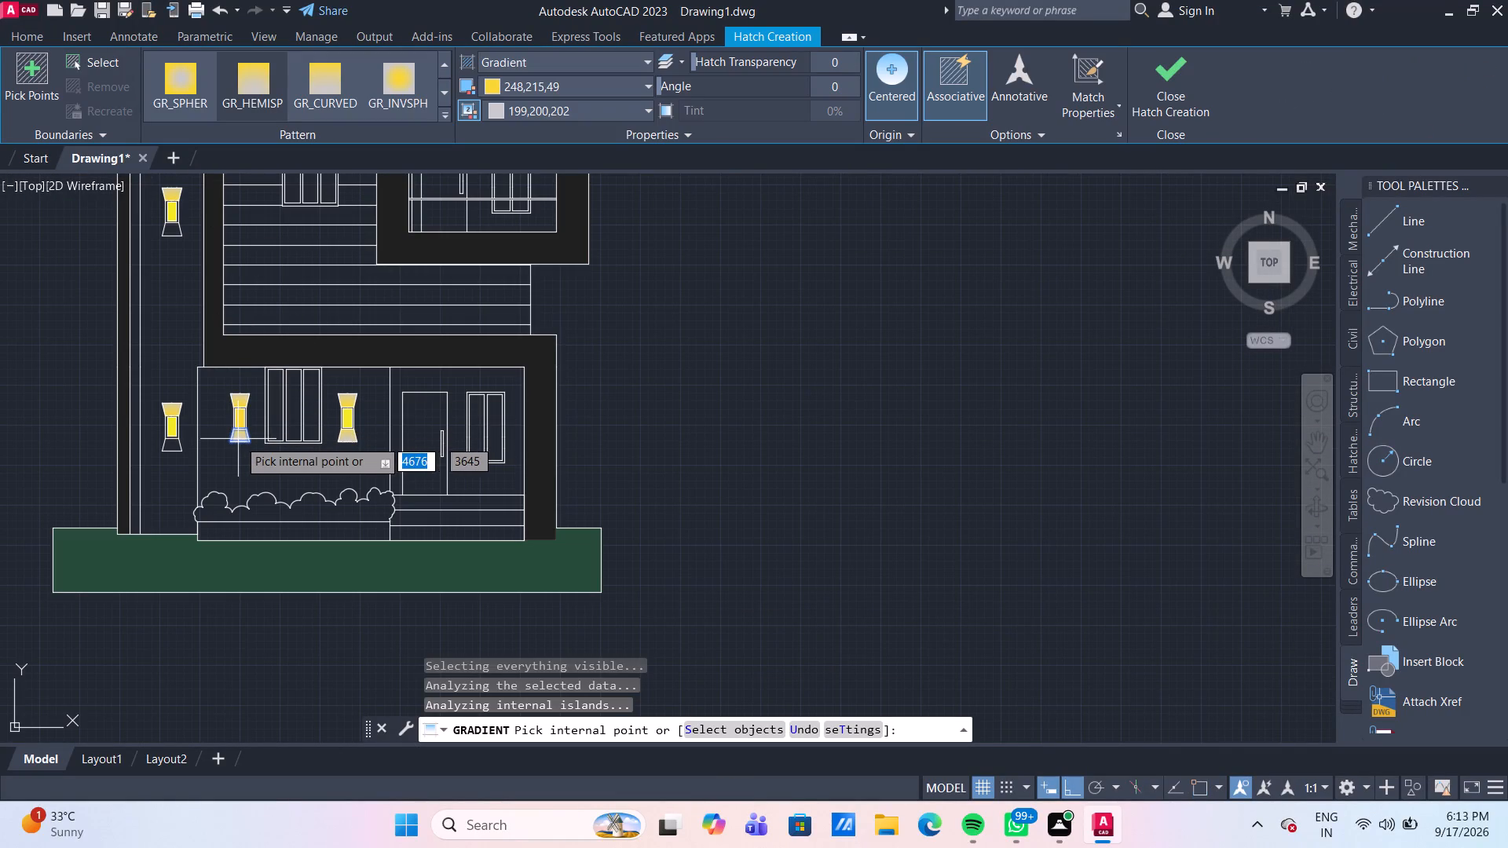
key(Escape)
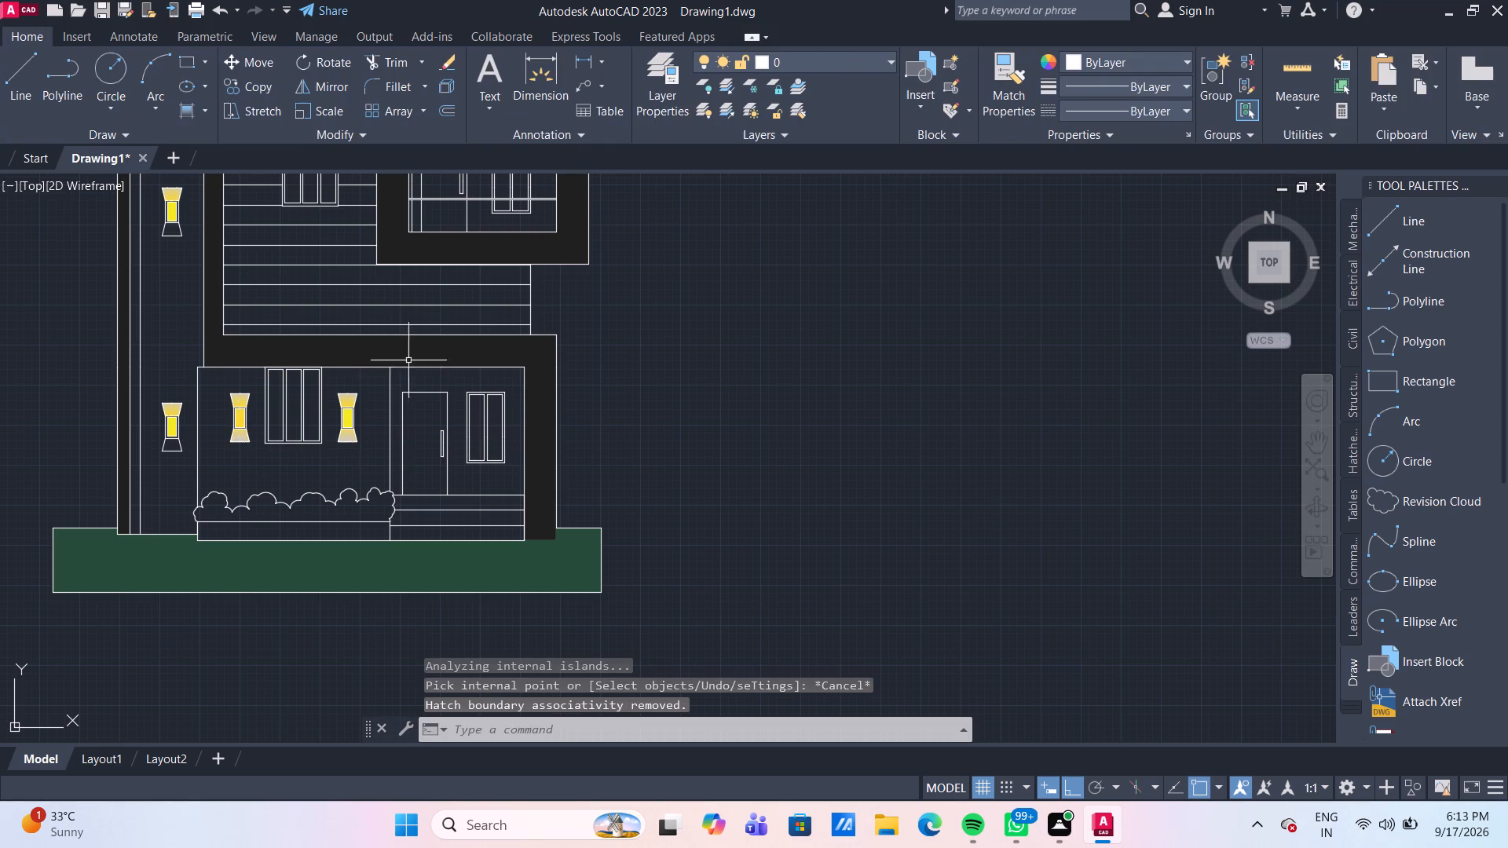
Fill the ground-floor wall around the three-pane window, above the shrubs, with a GR_INVSPH gradient in greys 199,200,202 and 147,149,152.
scroll(306, 422, up, 1)
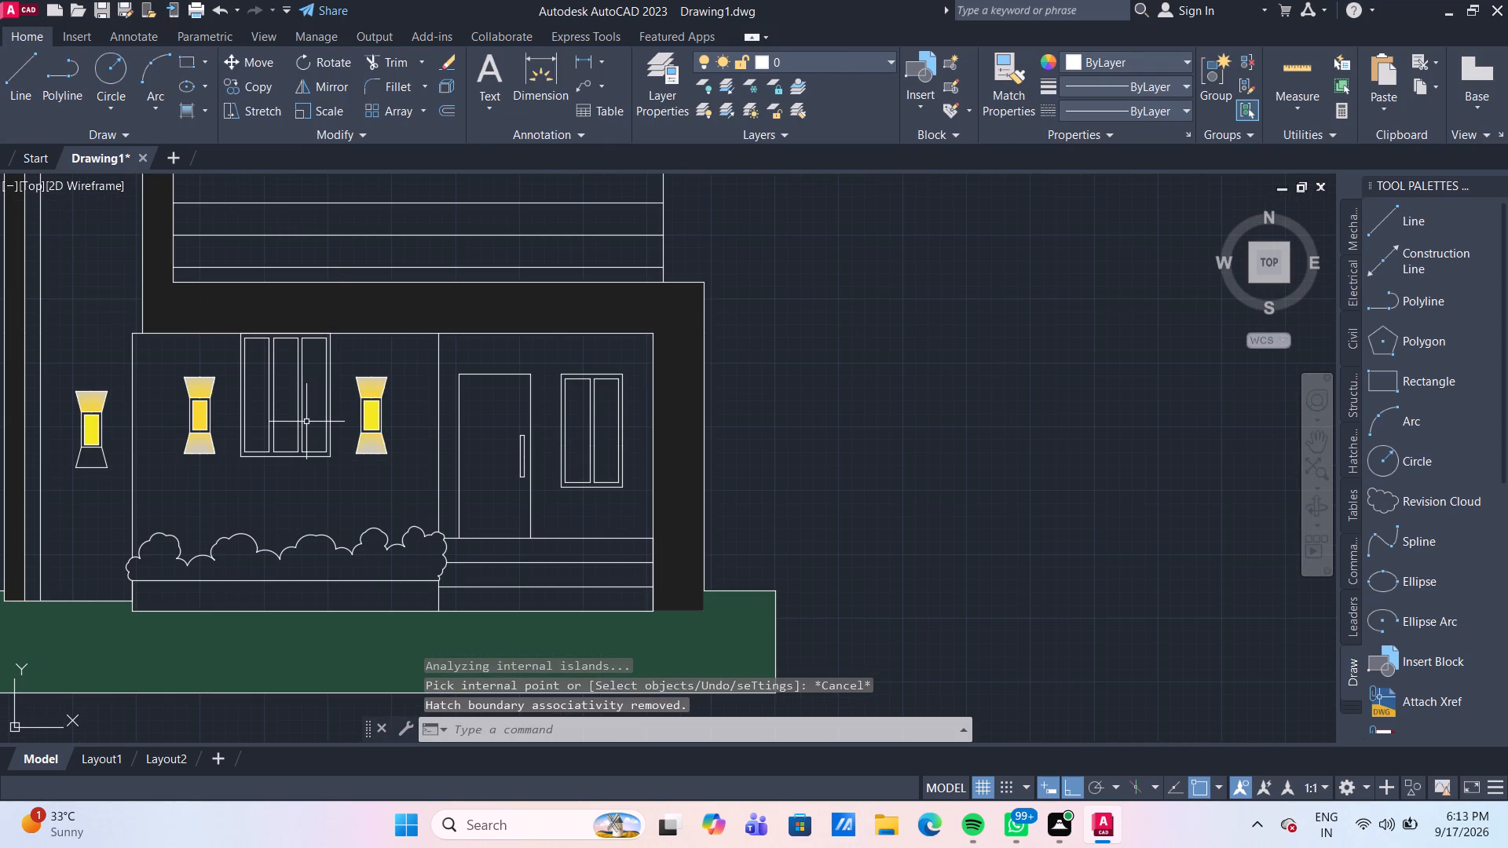
click(186, 116)
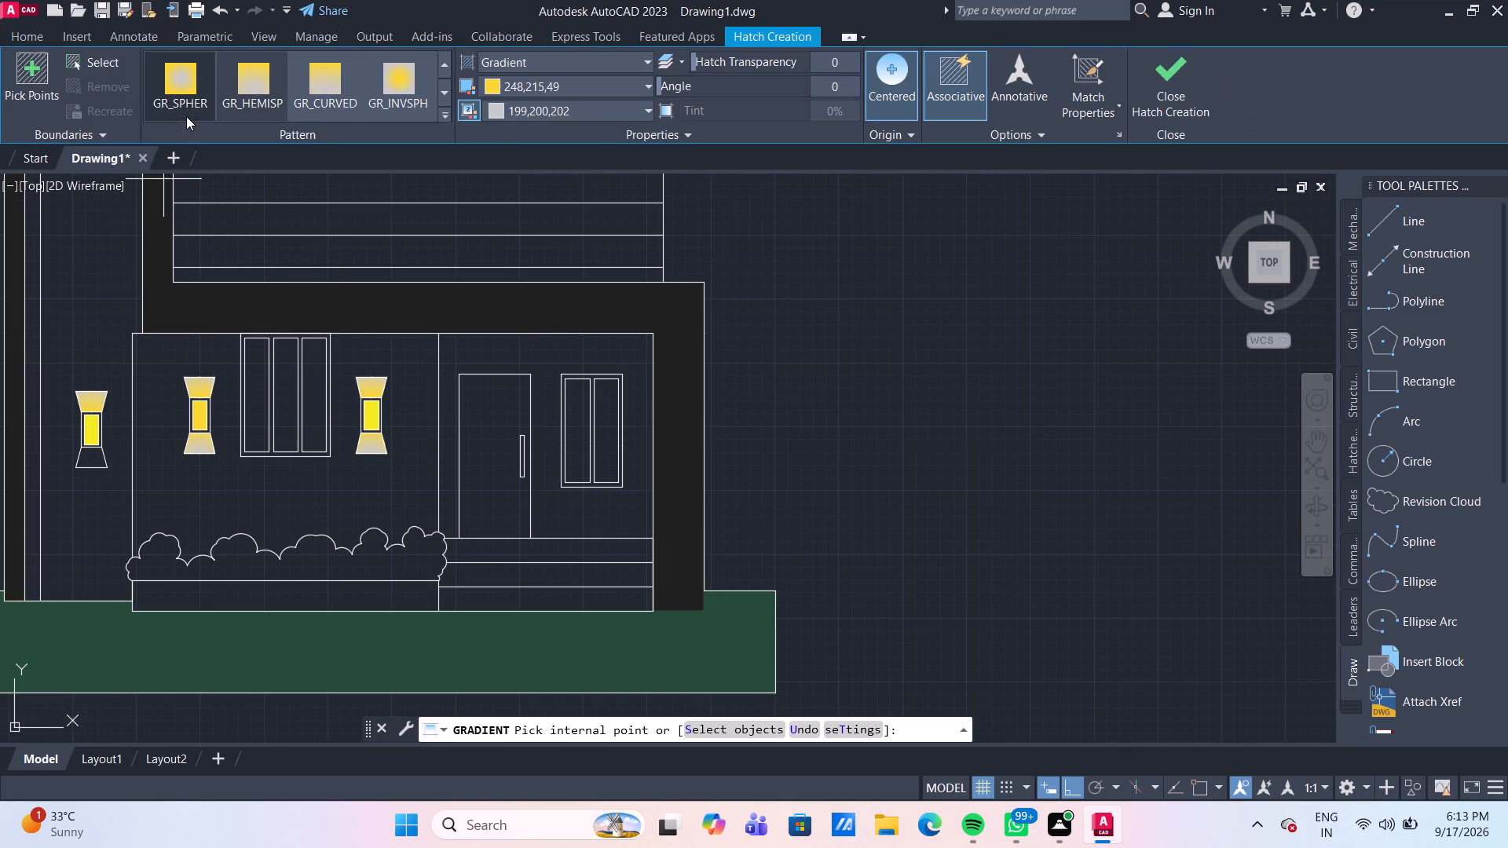
click(565, 86)
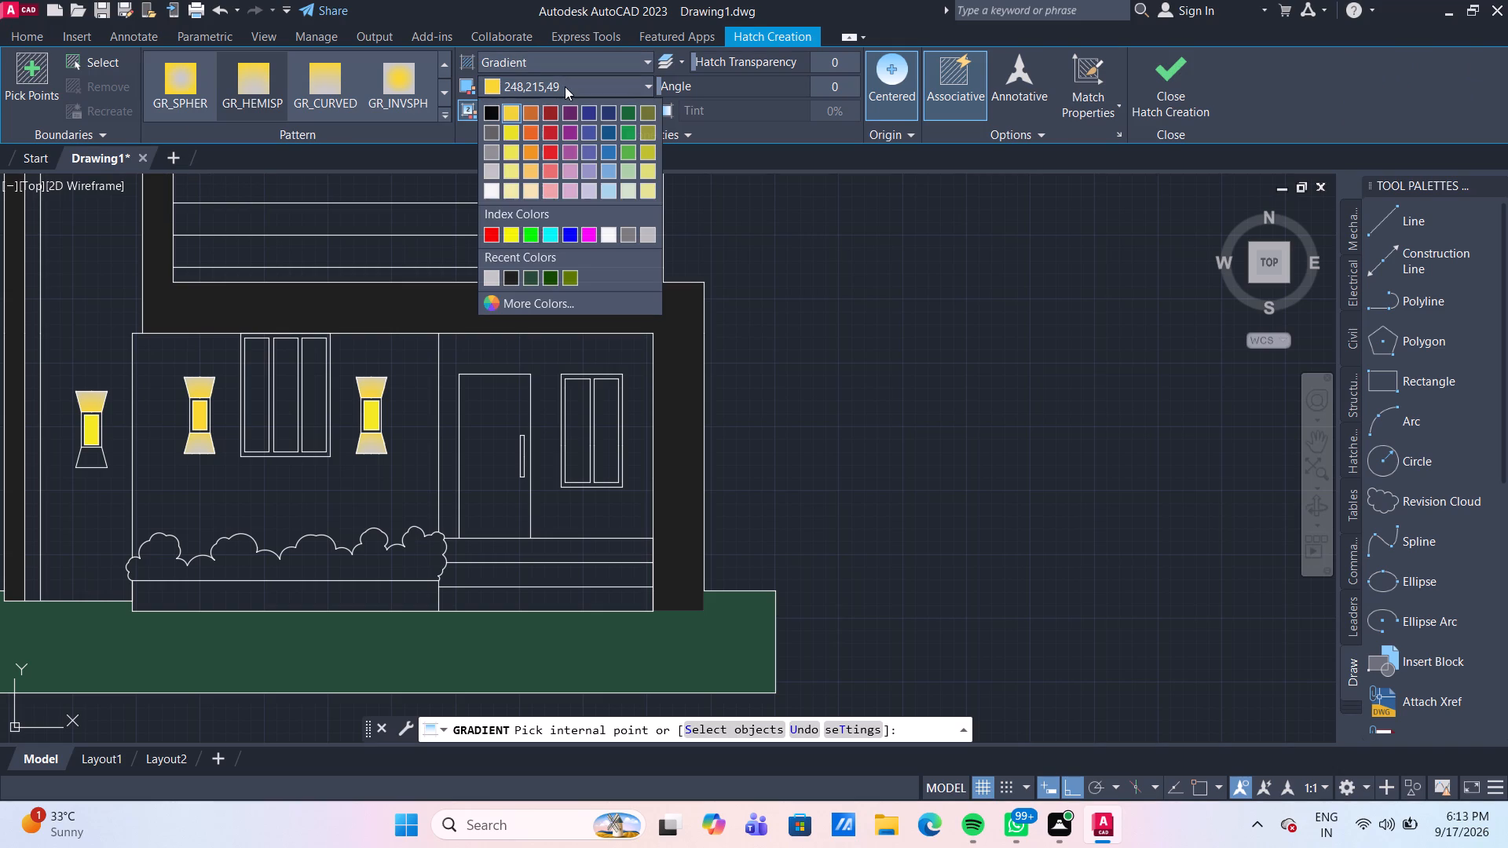
click(496, 171)
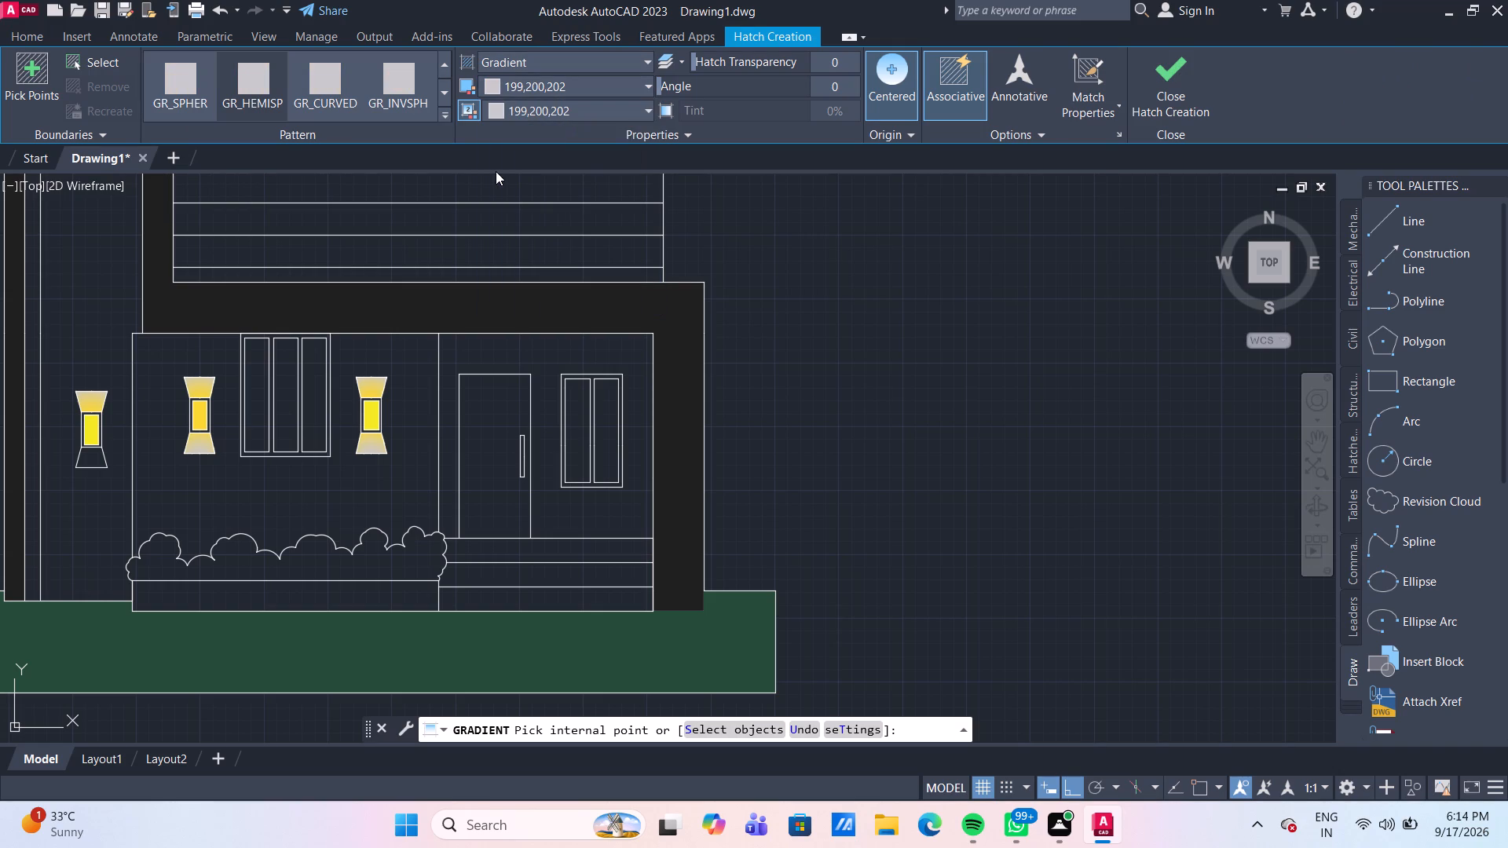
click(533, 111)
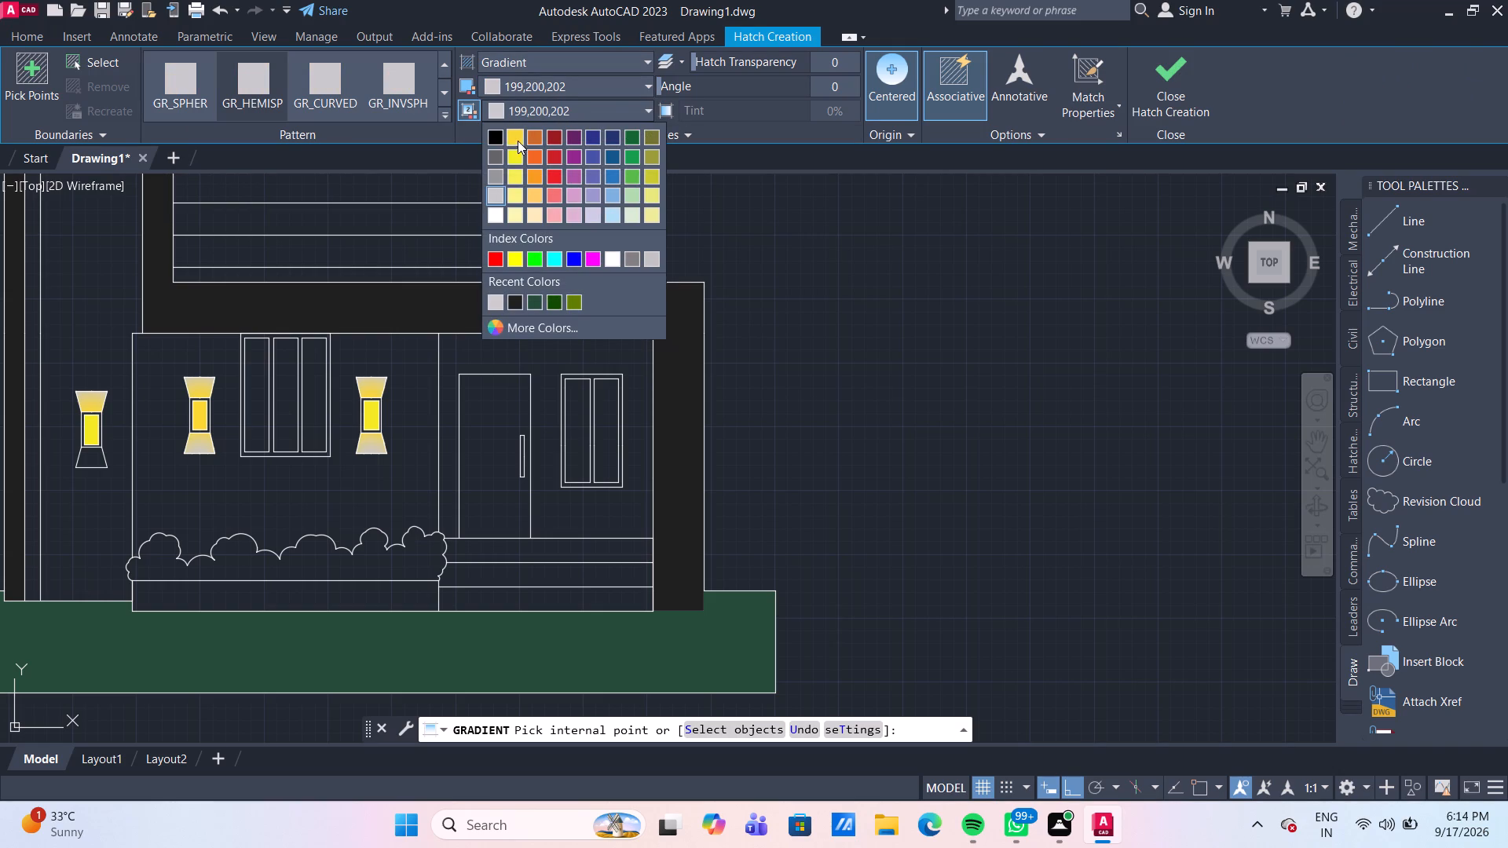
click(493, 214)
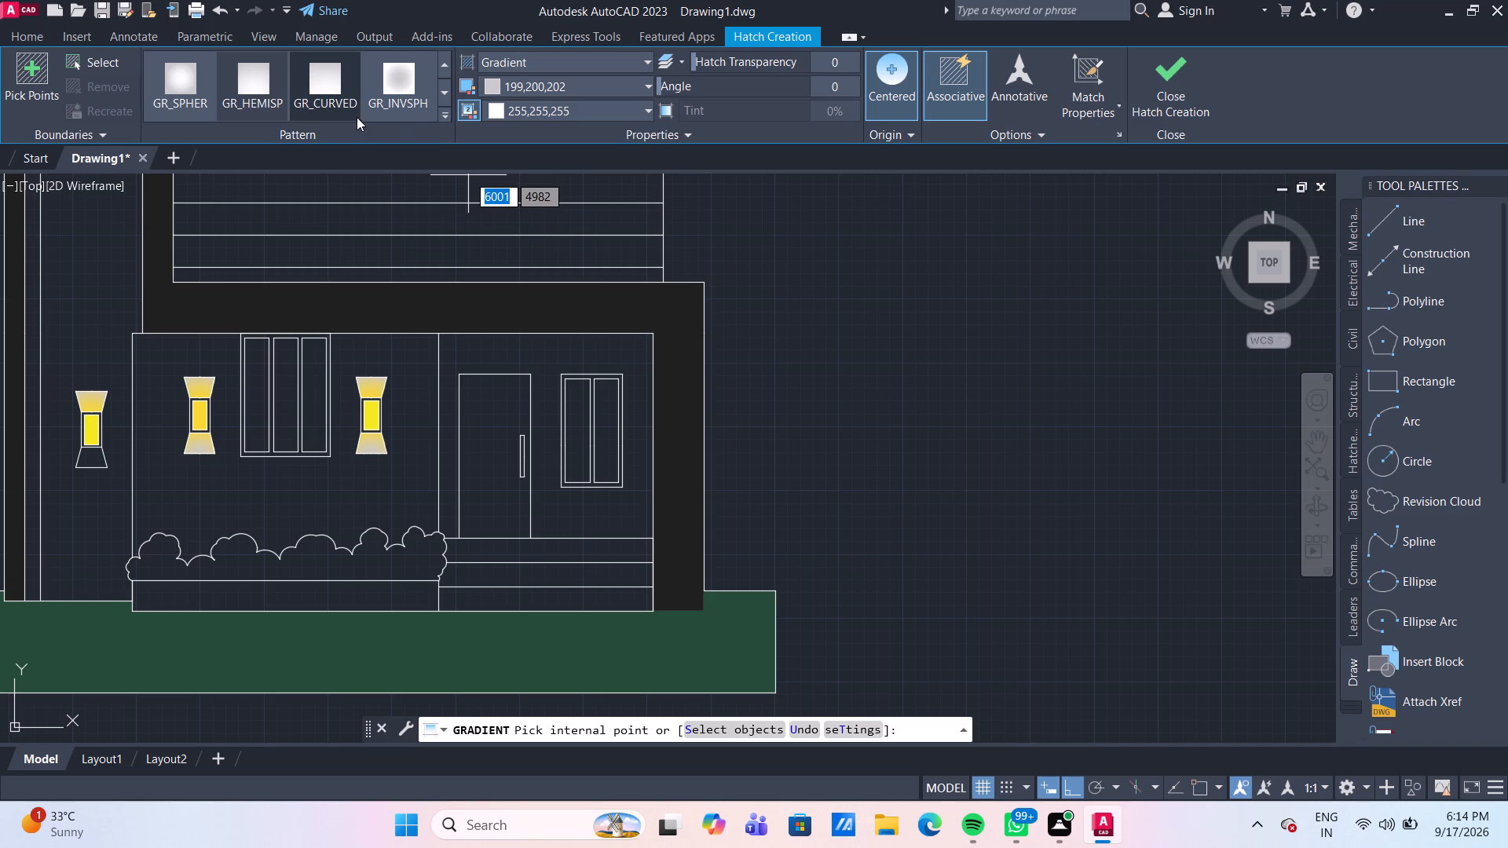
click(445, 62)
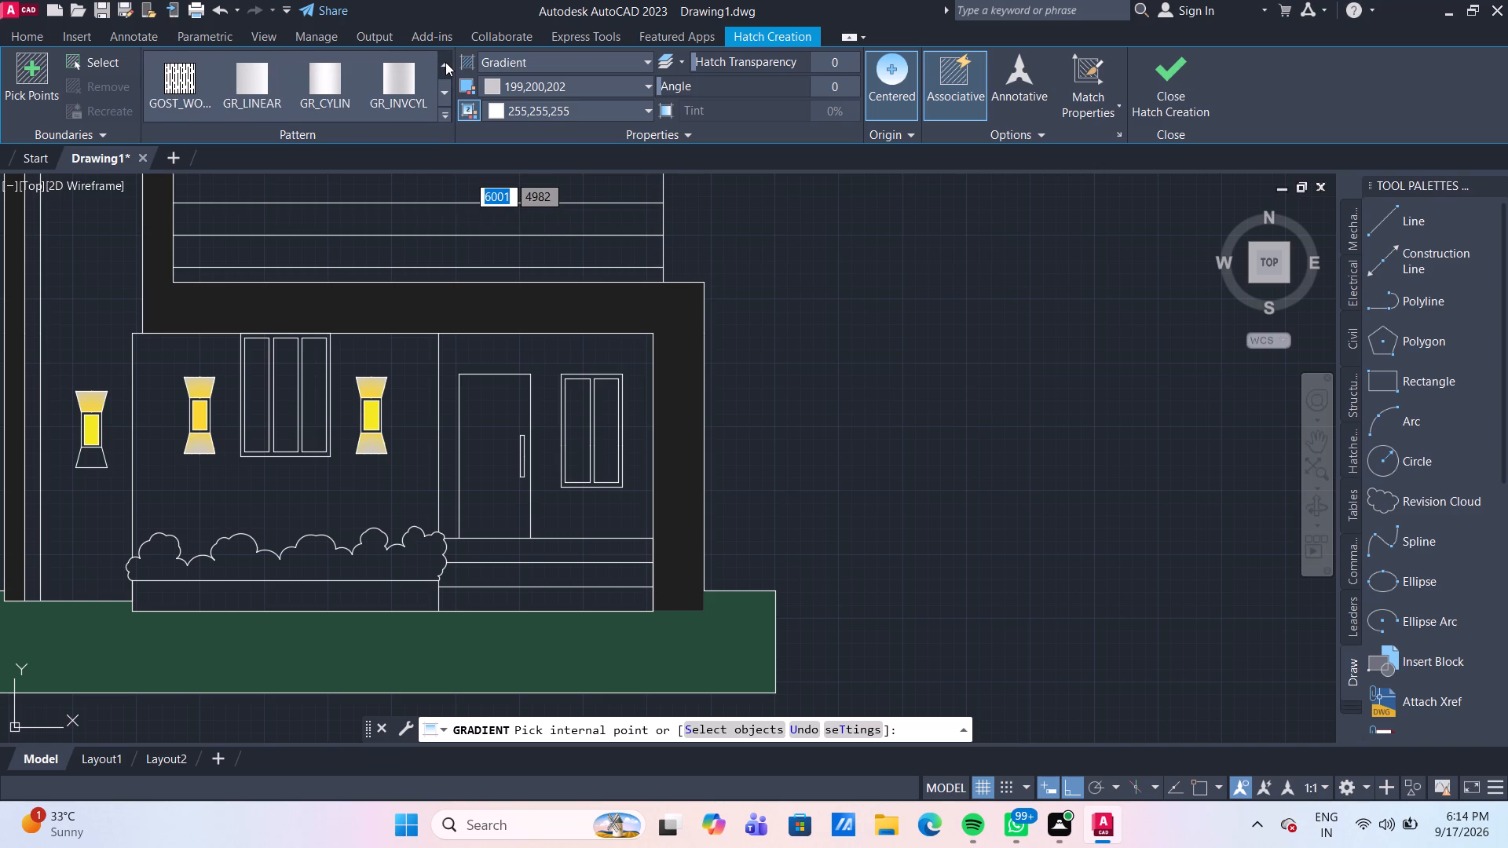
click(440, 67)
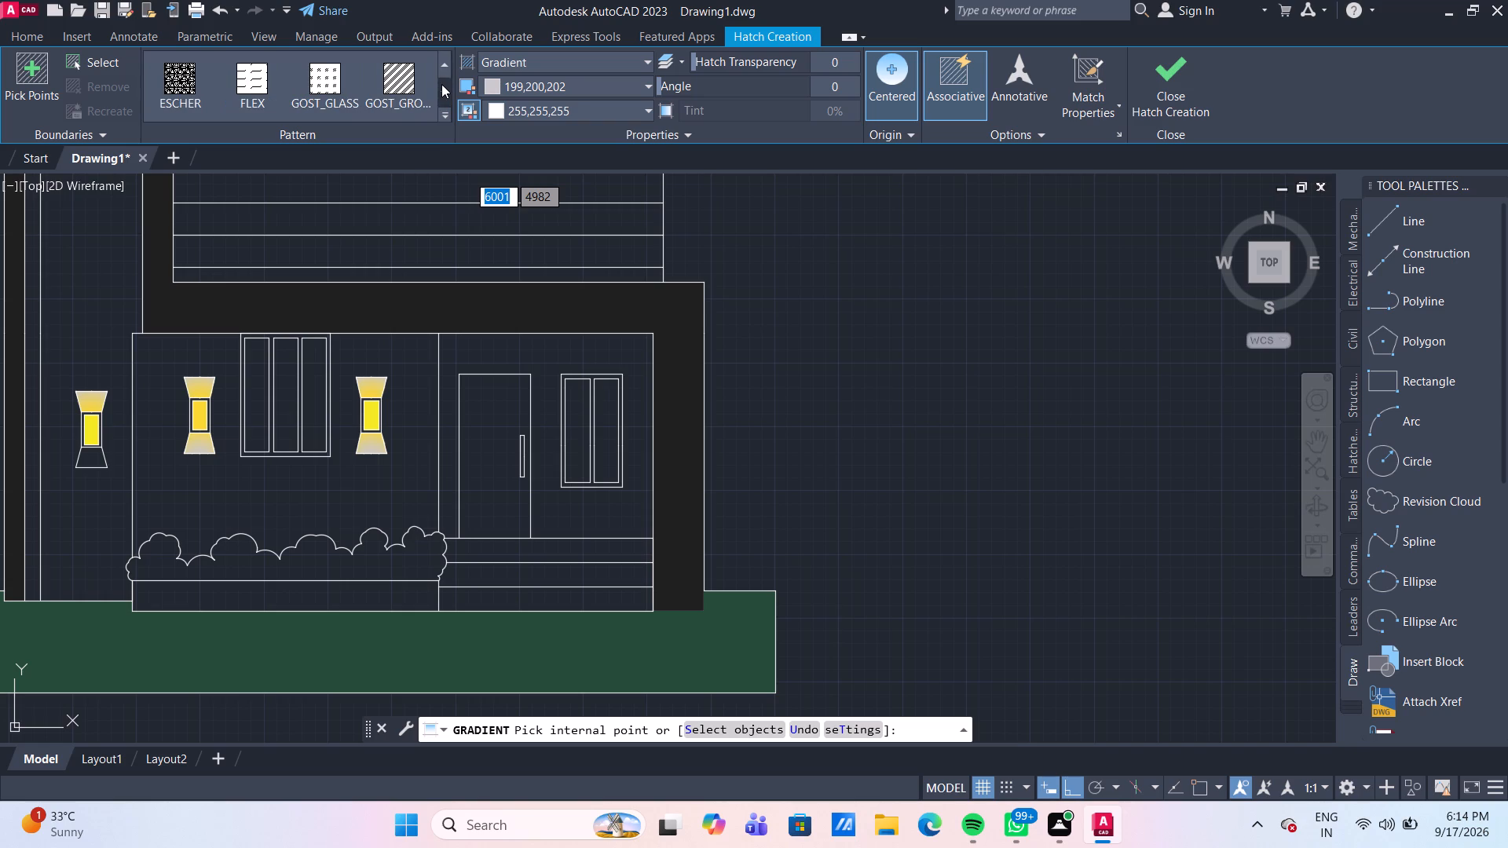
click(441, 86)
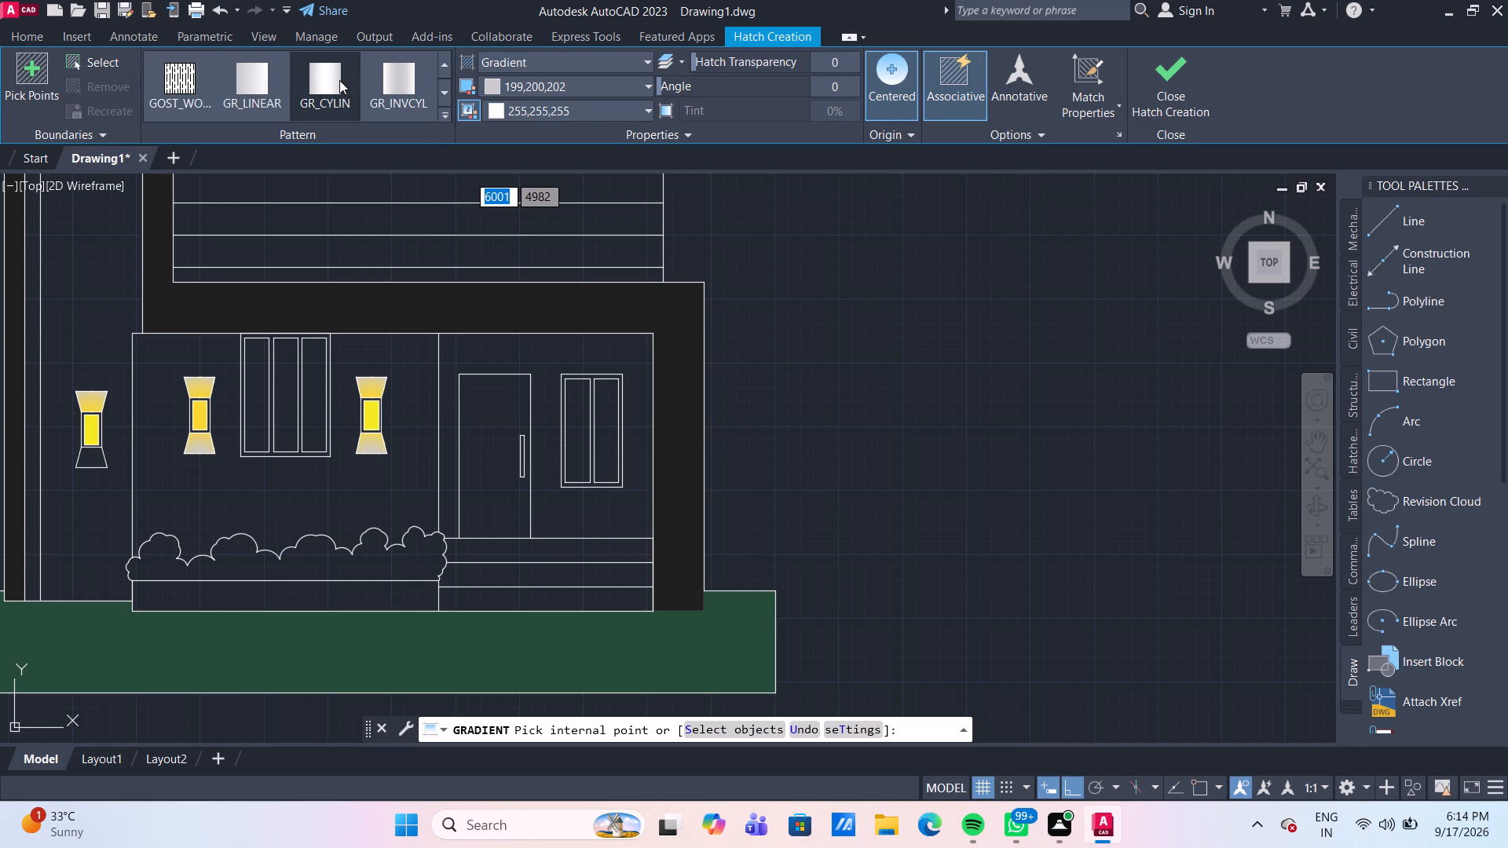
click(339, 80)
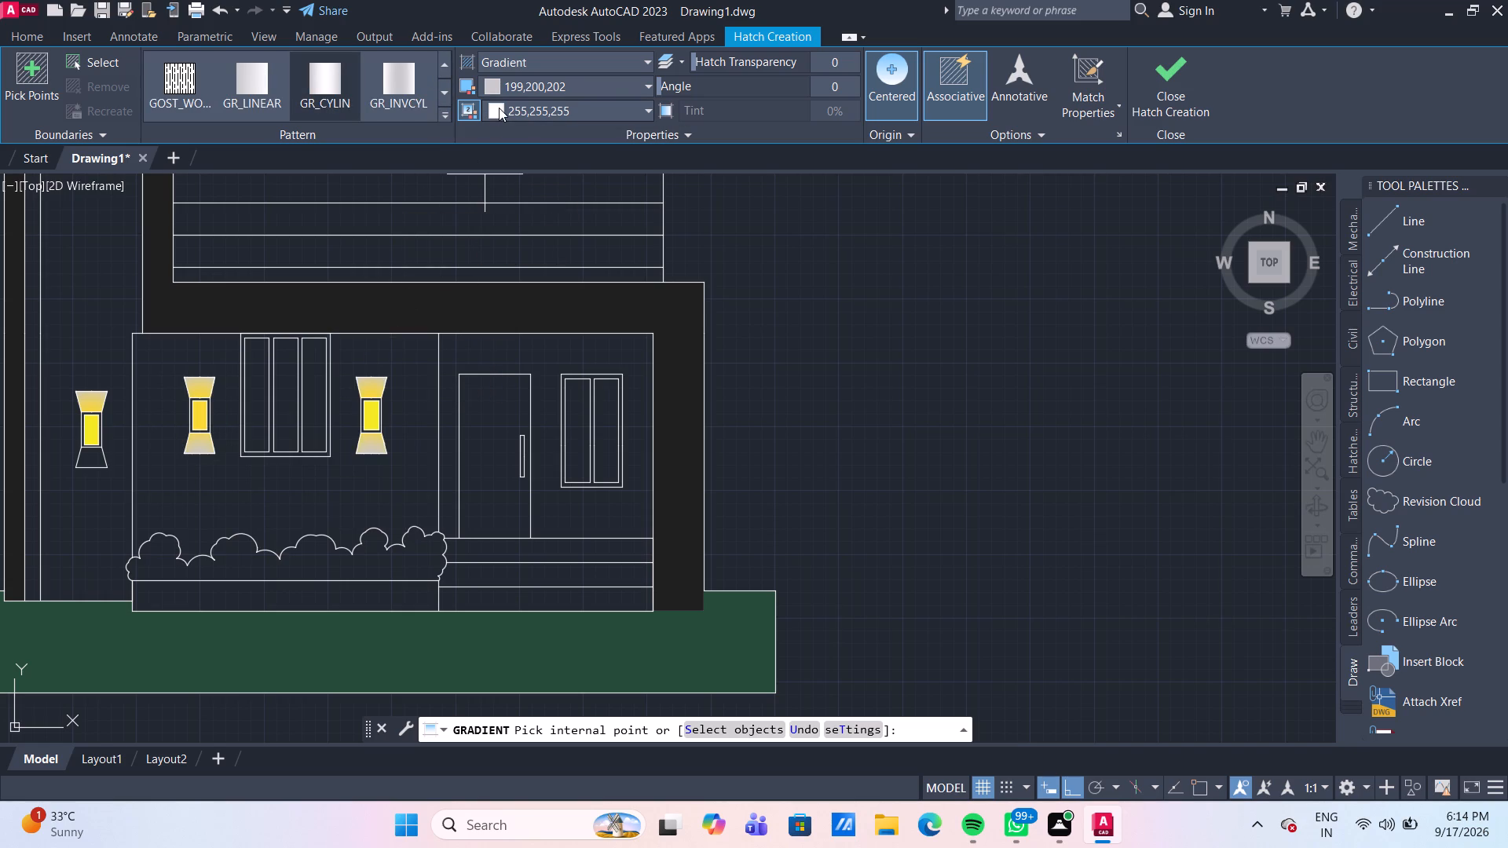
click(544, 108)
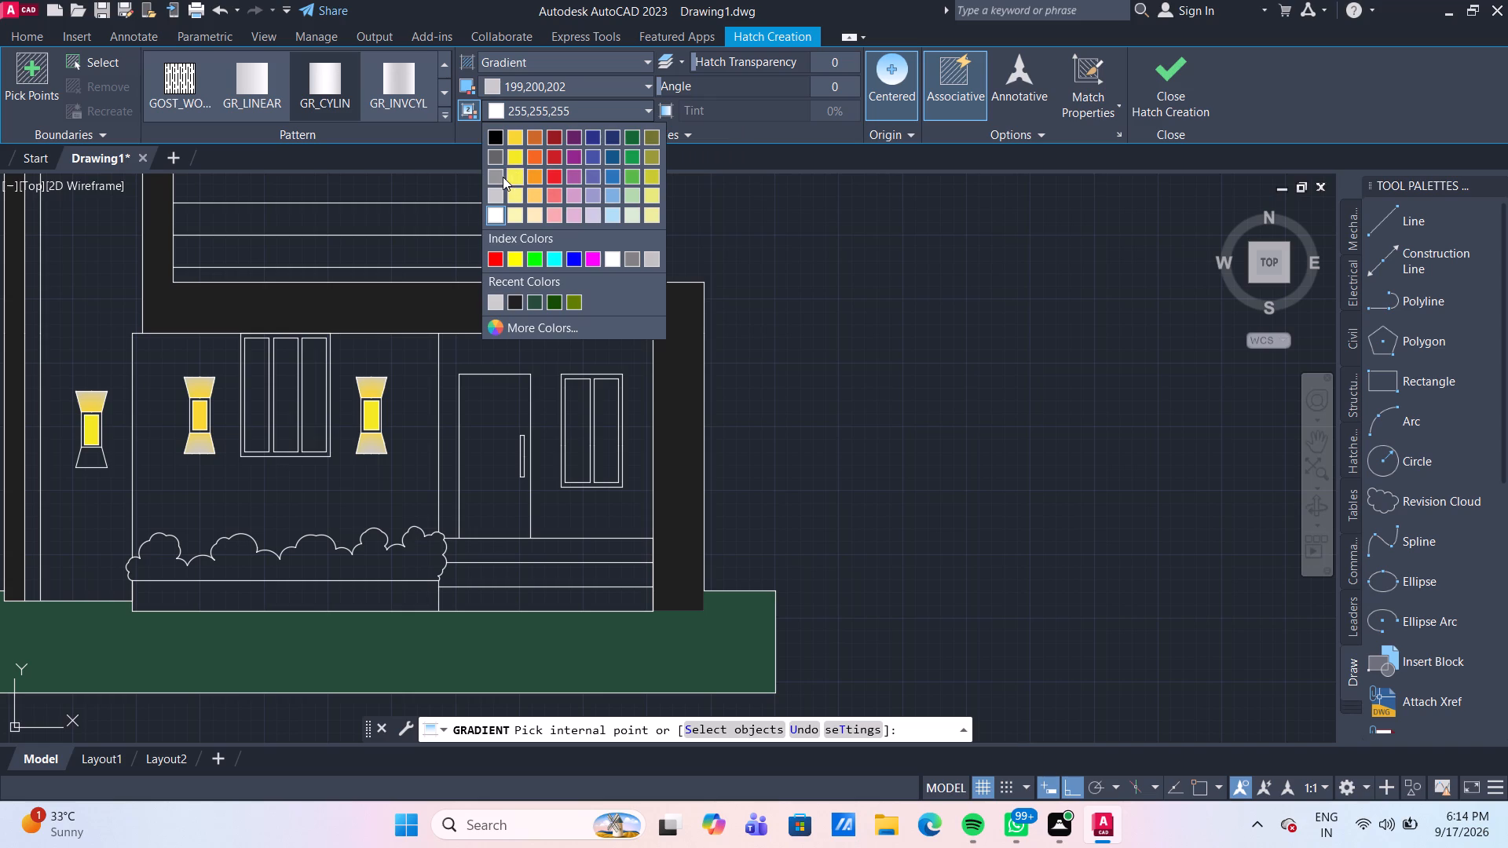
click(492, 178)
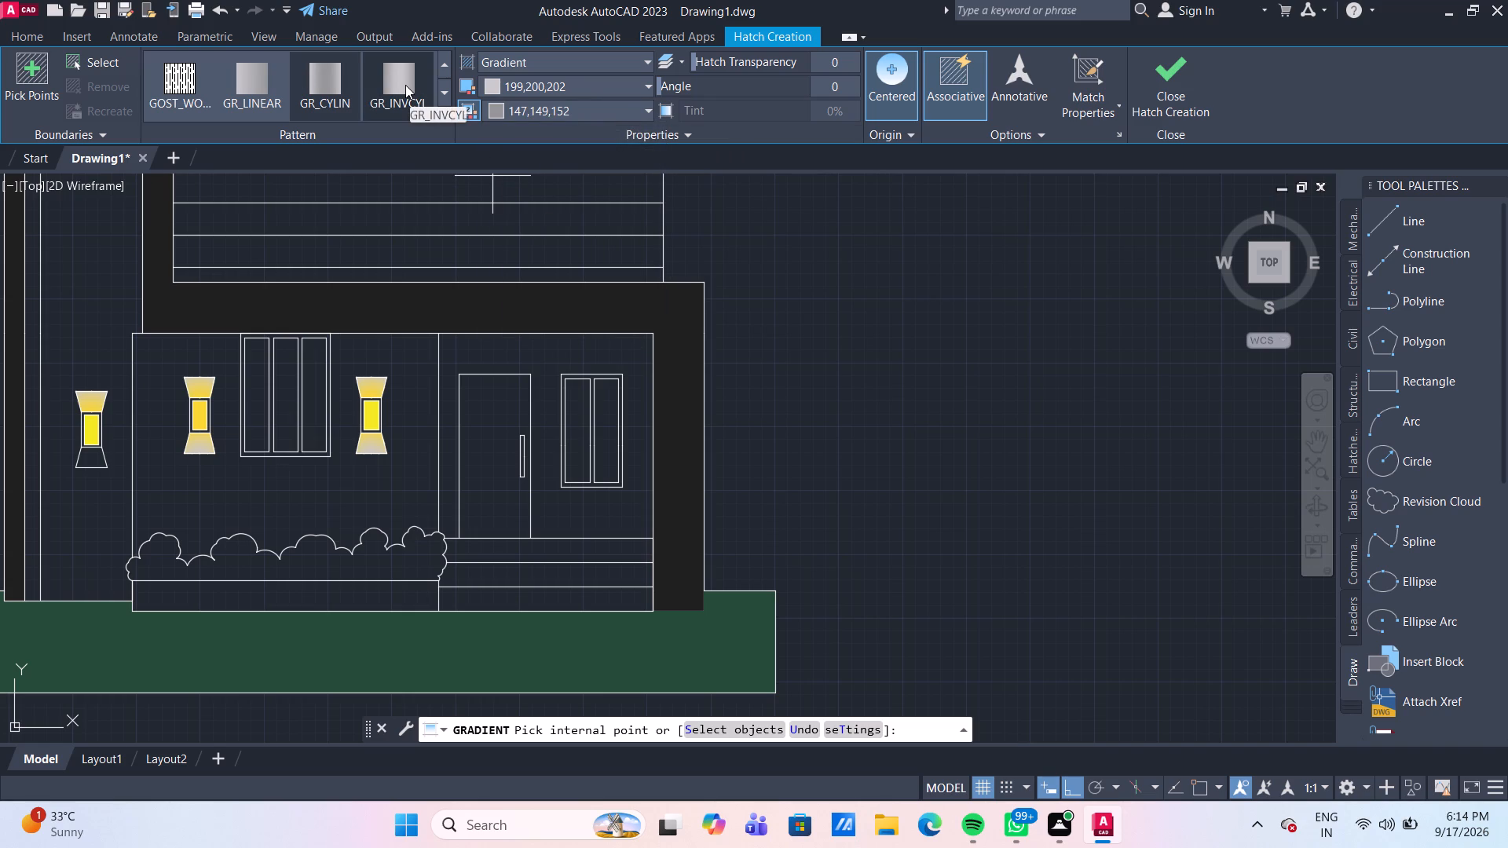
click(448, 92)
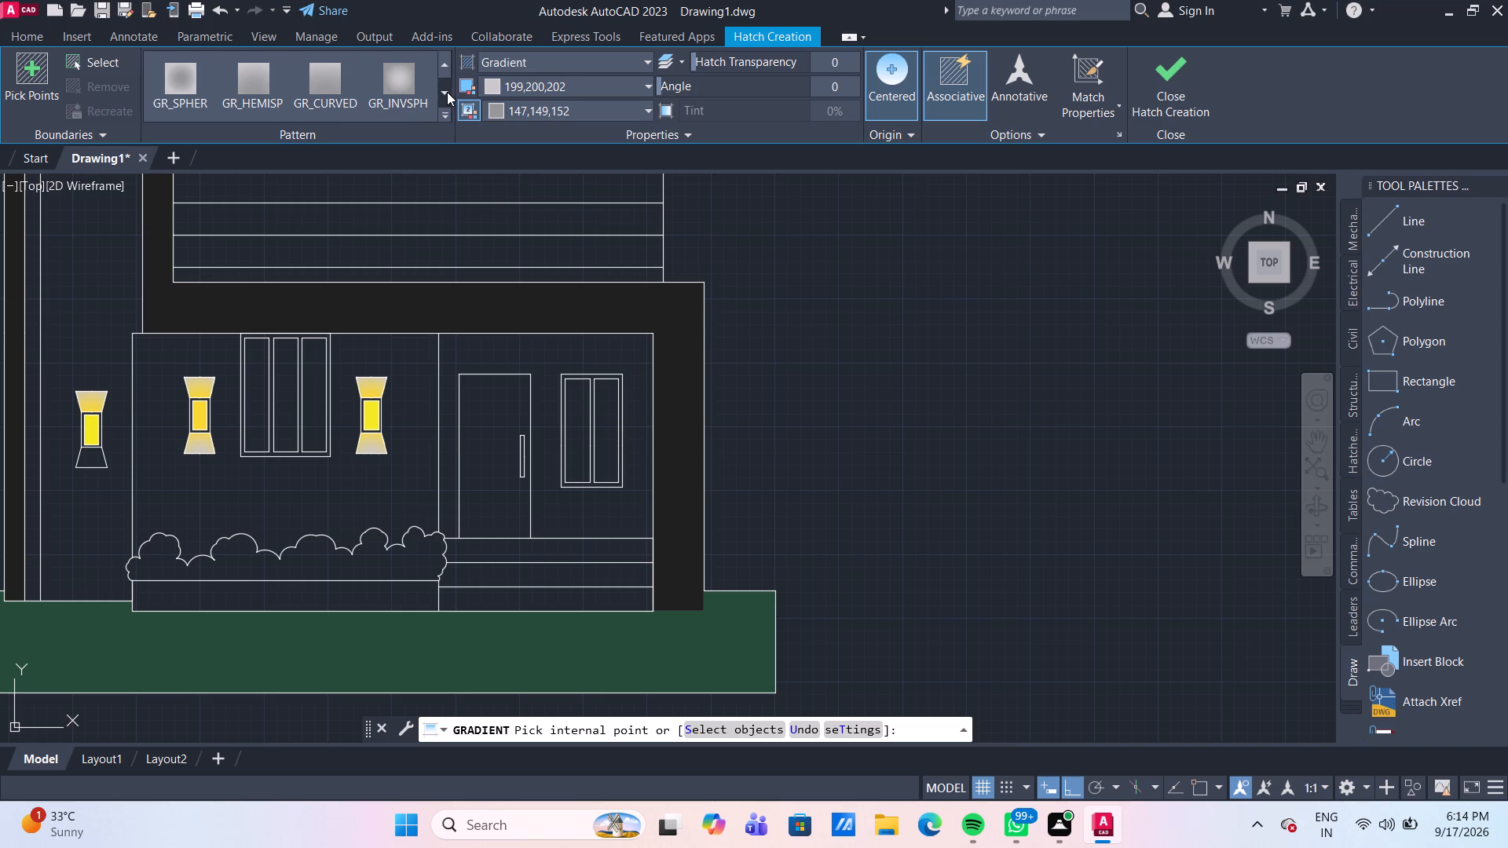
click(409, 74)
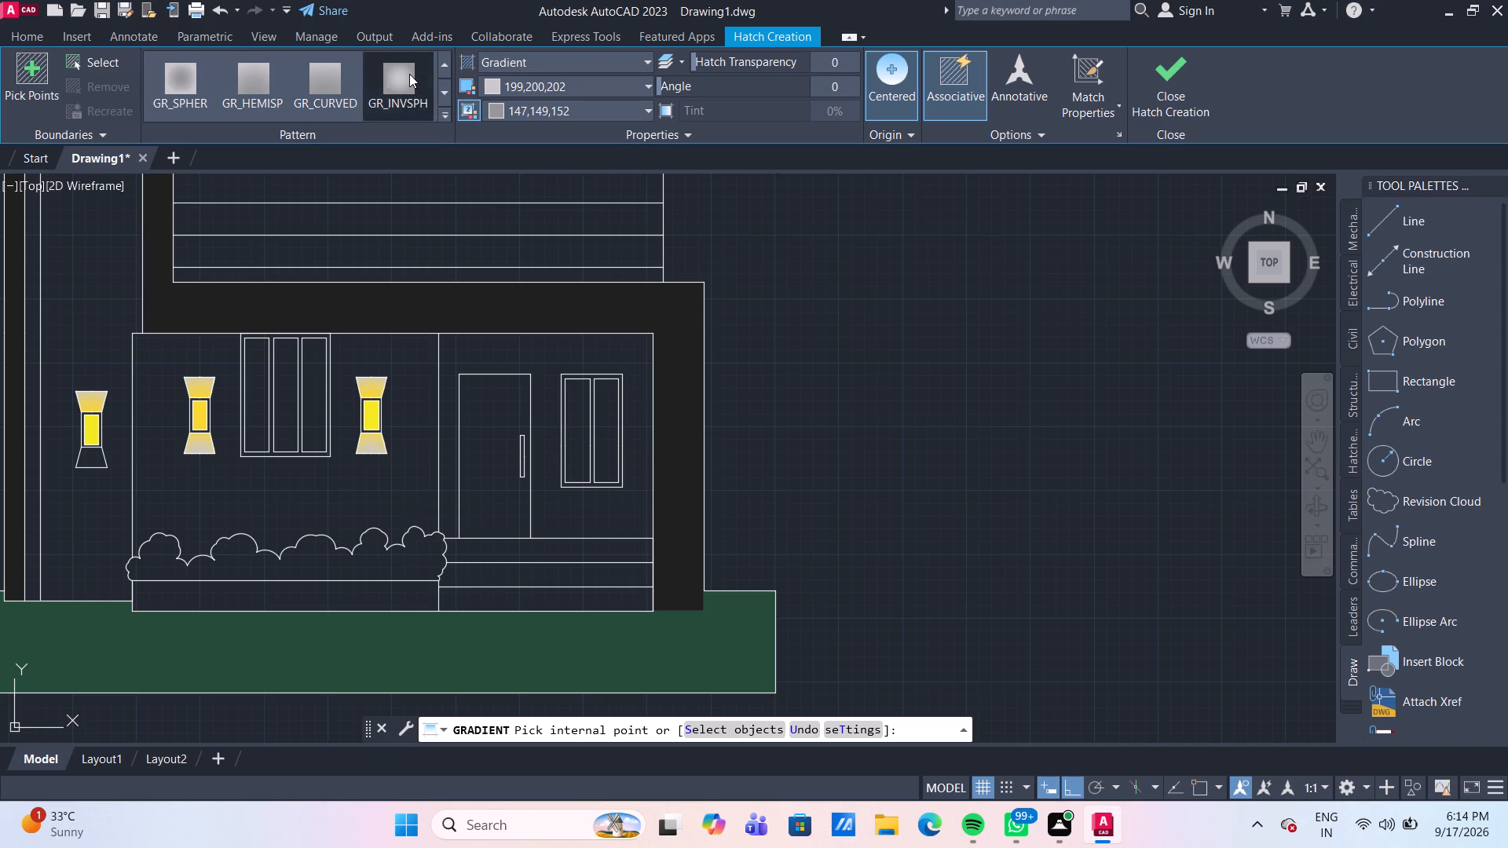
click(313, 497)
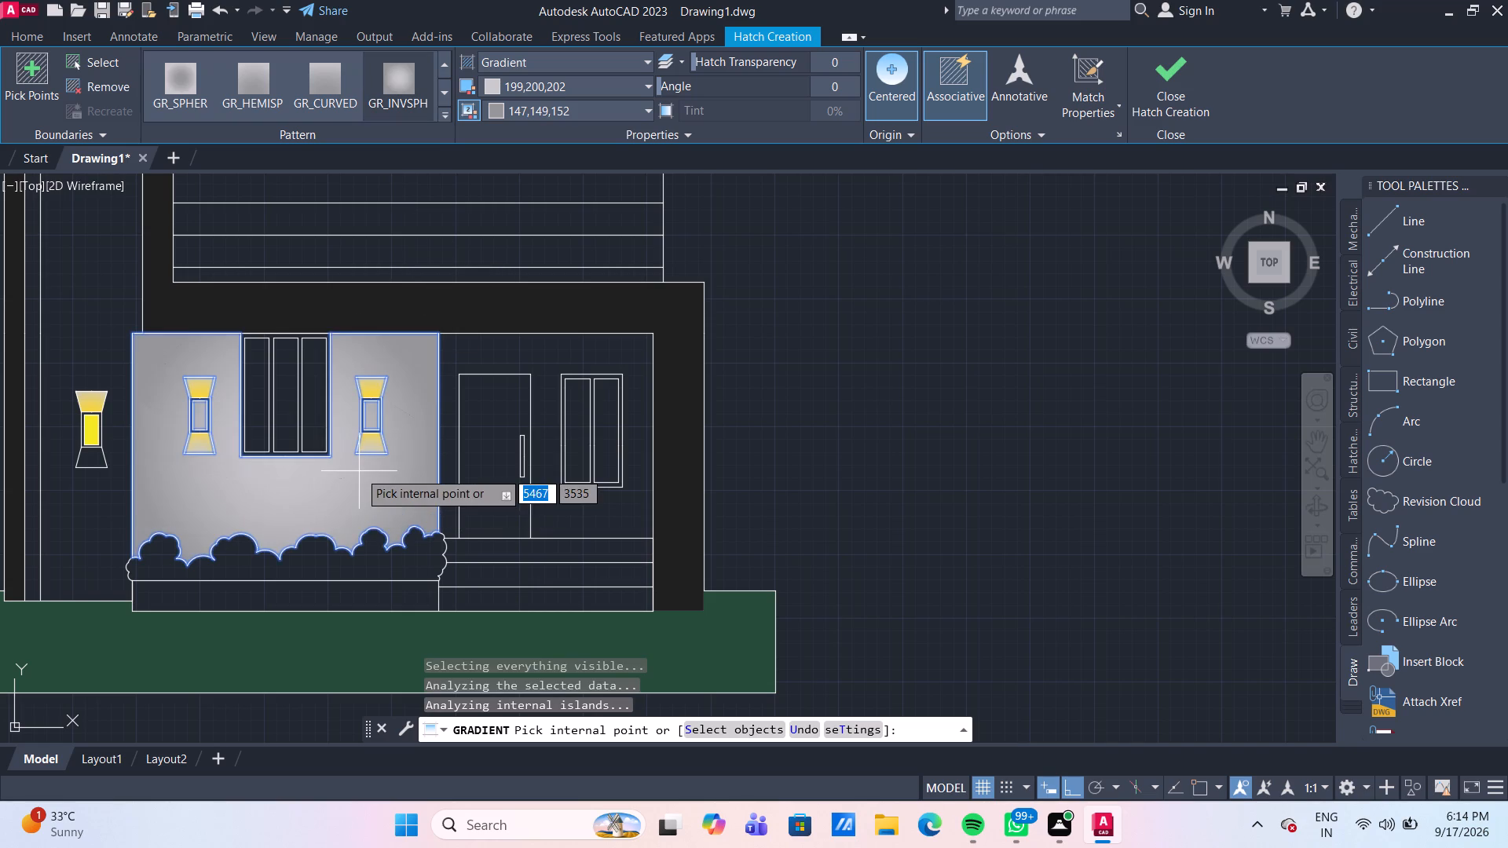
key(Escape)
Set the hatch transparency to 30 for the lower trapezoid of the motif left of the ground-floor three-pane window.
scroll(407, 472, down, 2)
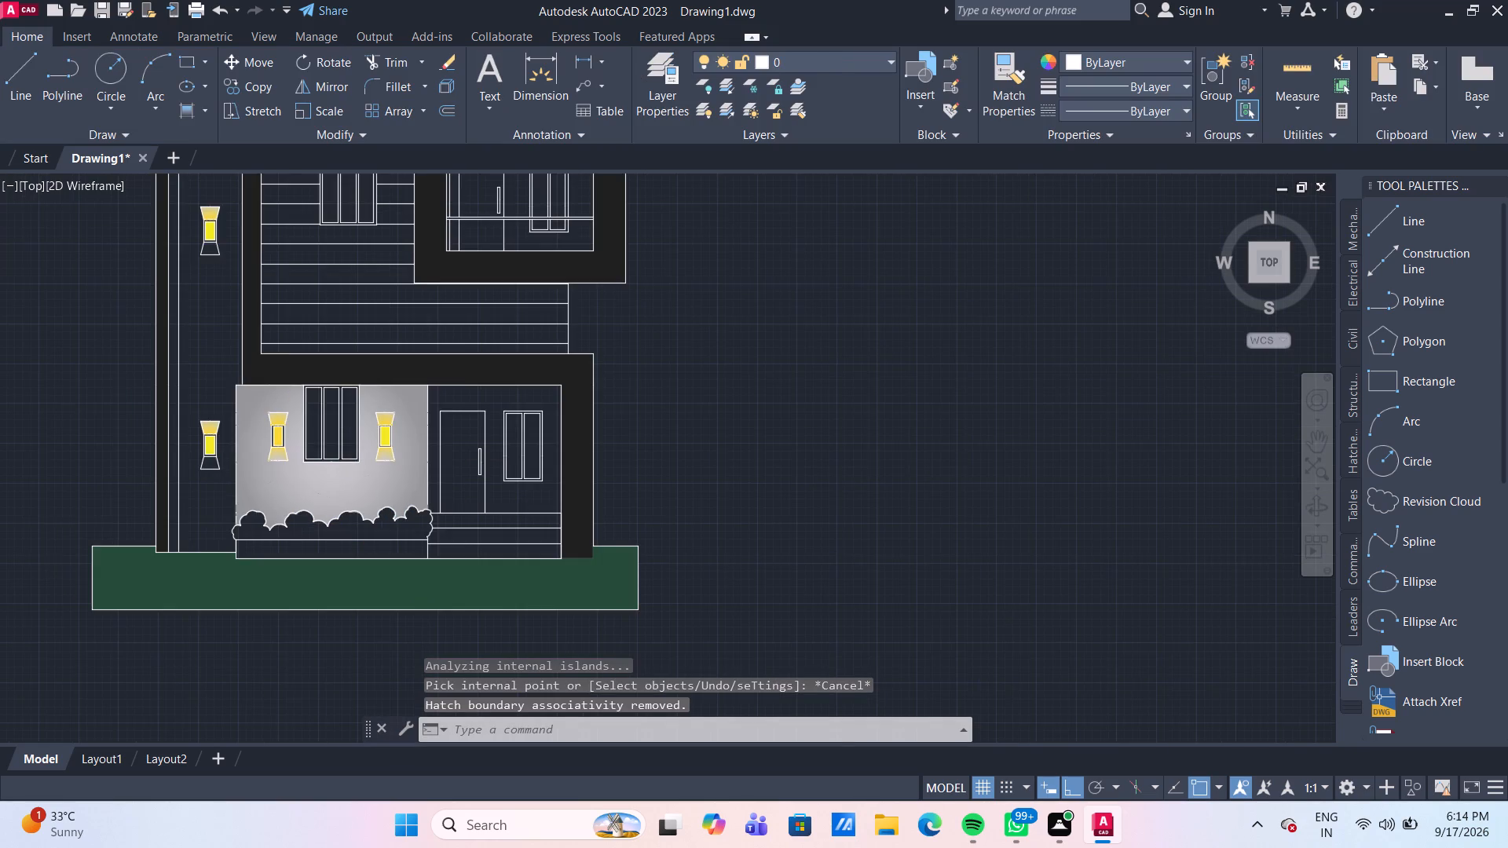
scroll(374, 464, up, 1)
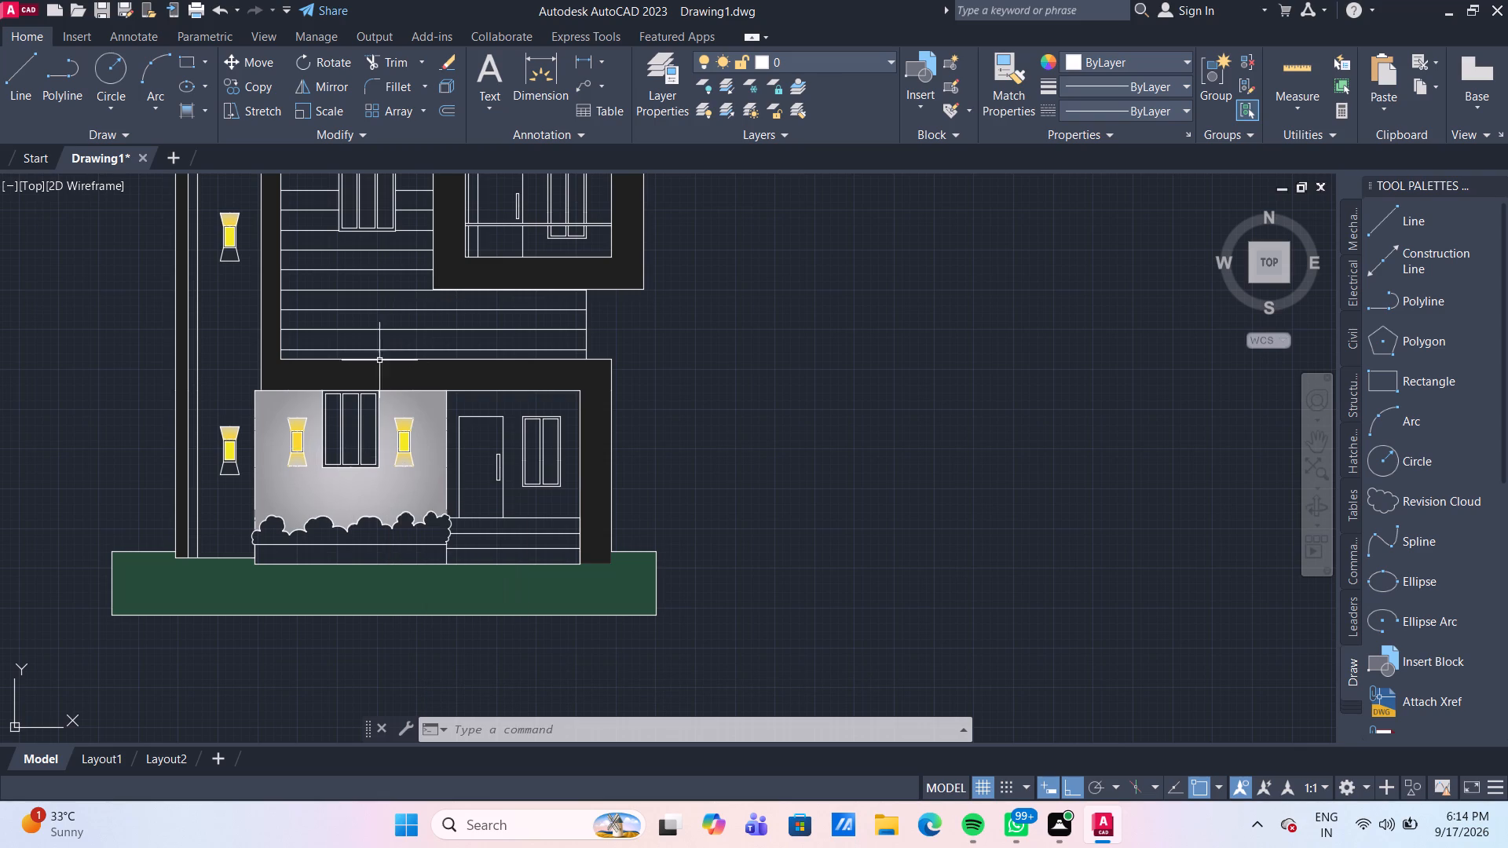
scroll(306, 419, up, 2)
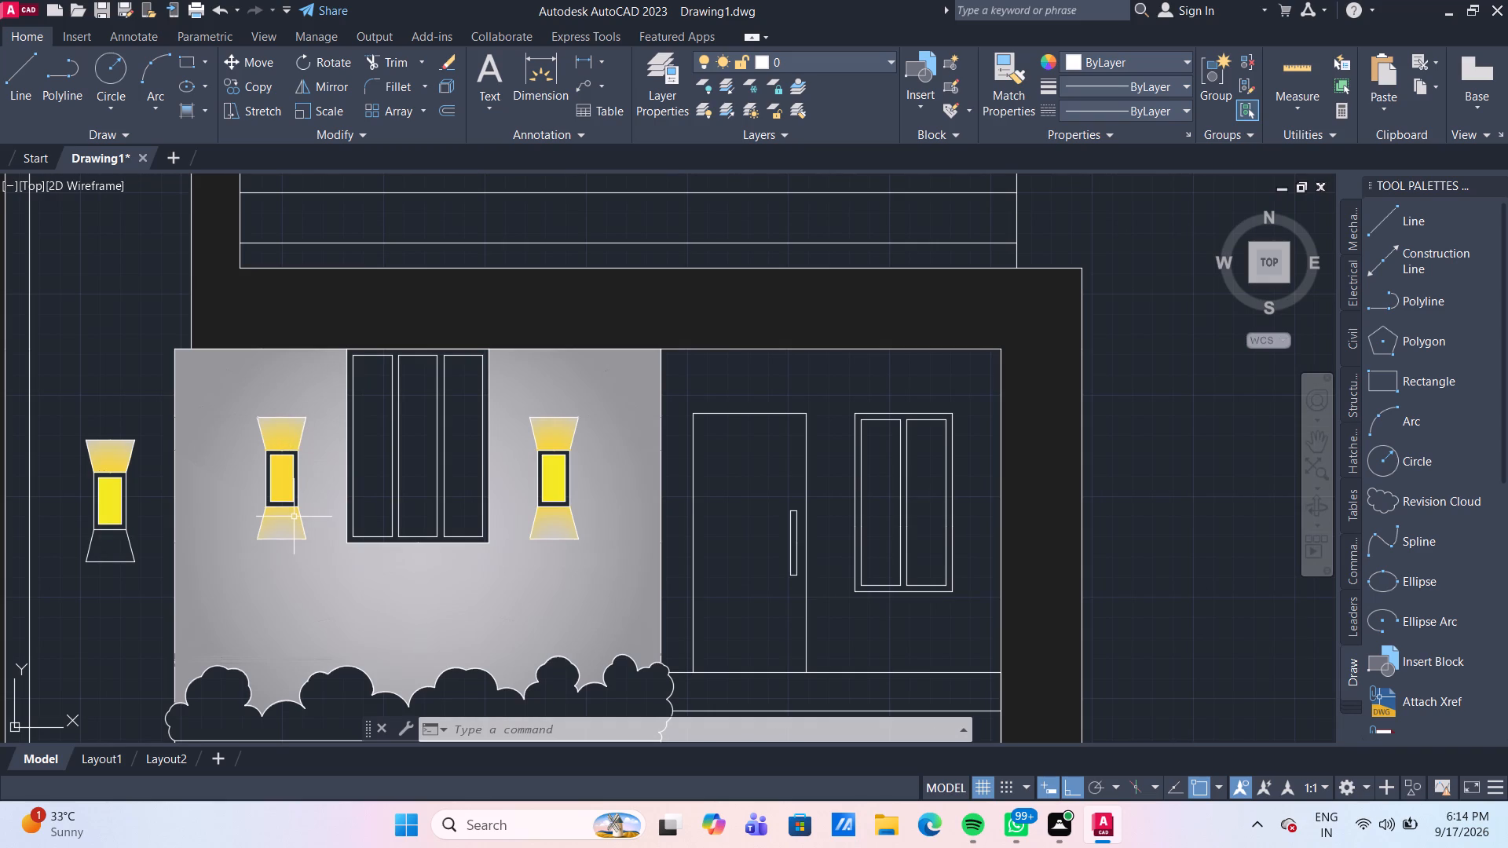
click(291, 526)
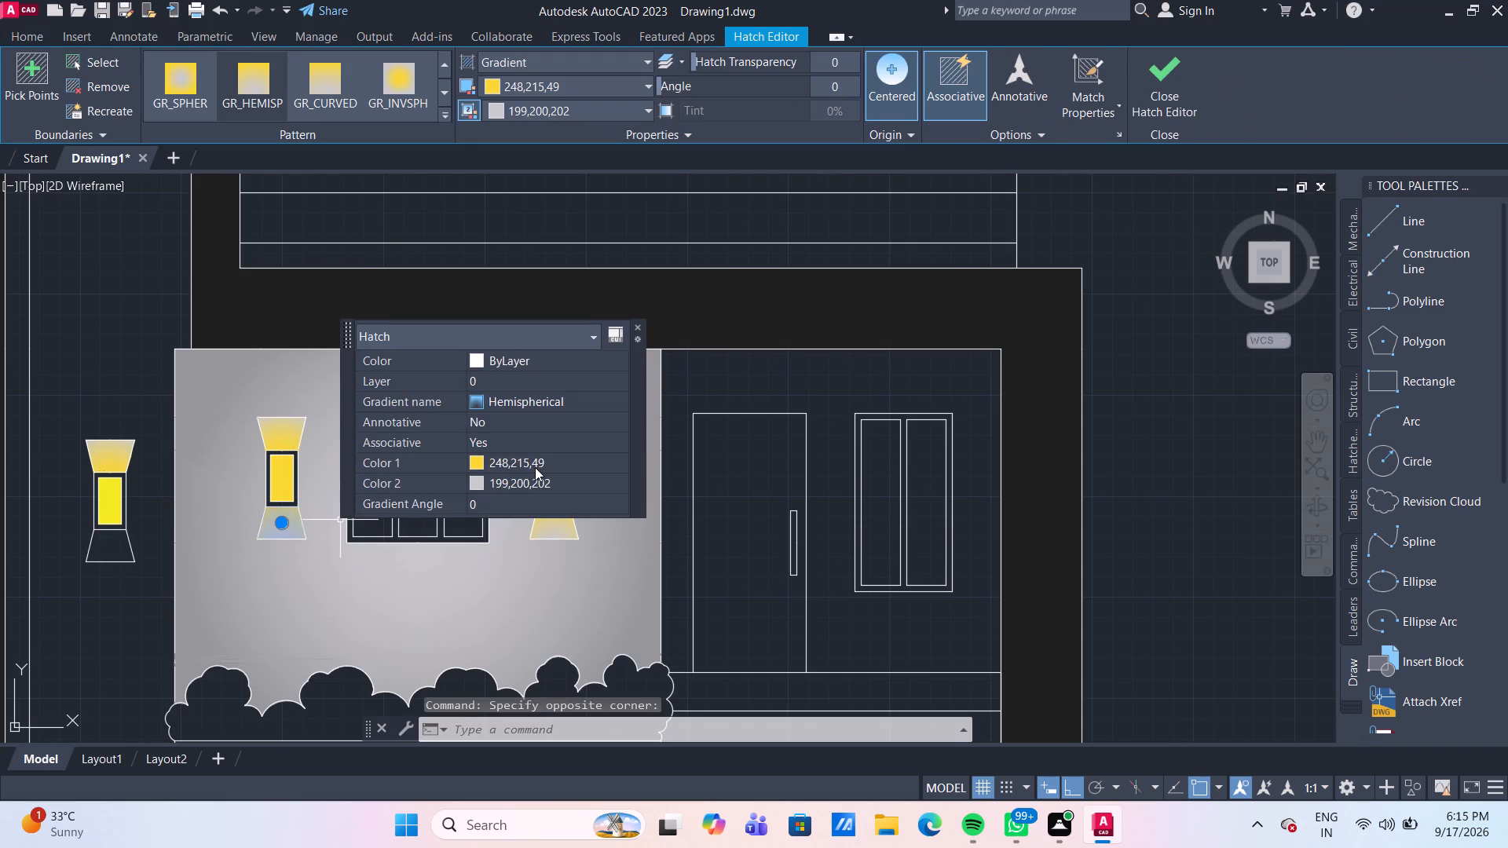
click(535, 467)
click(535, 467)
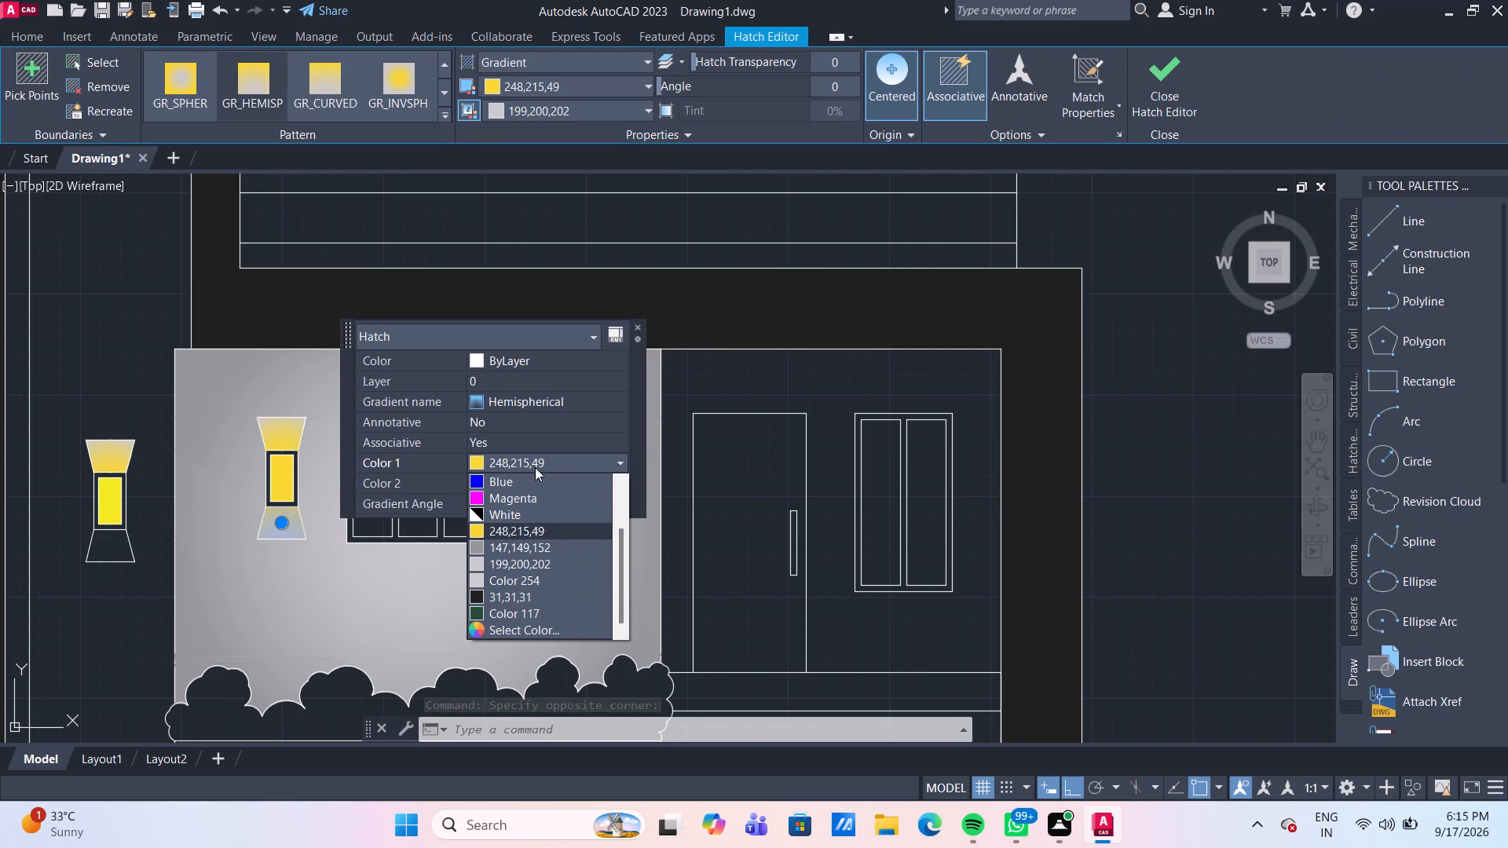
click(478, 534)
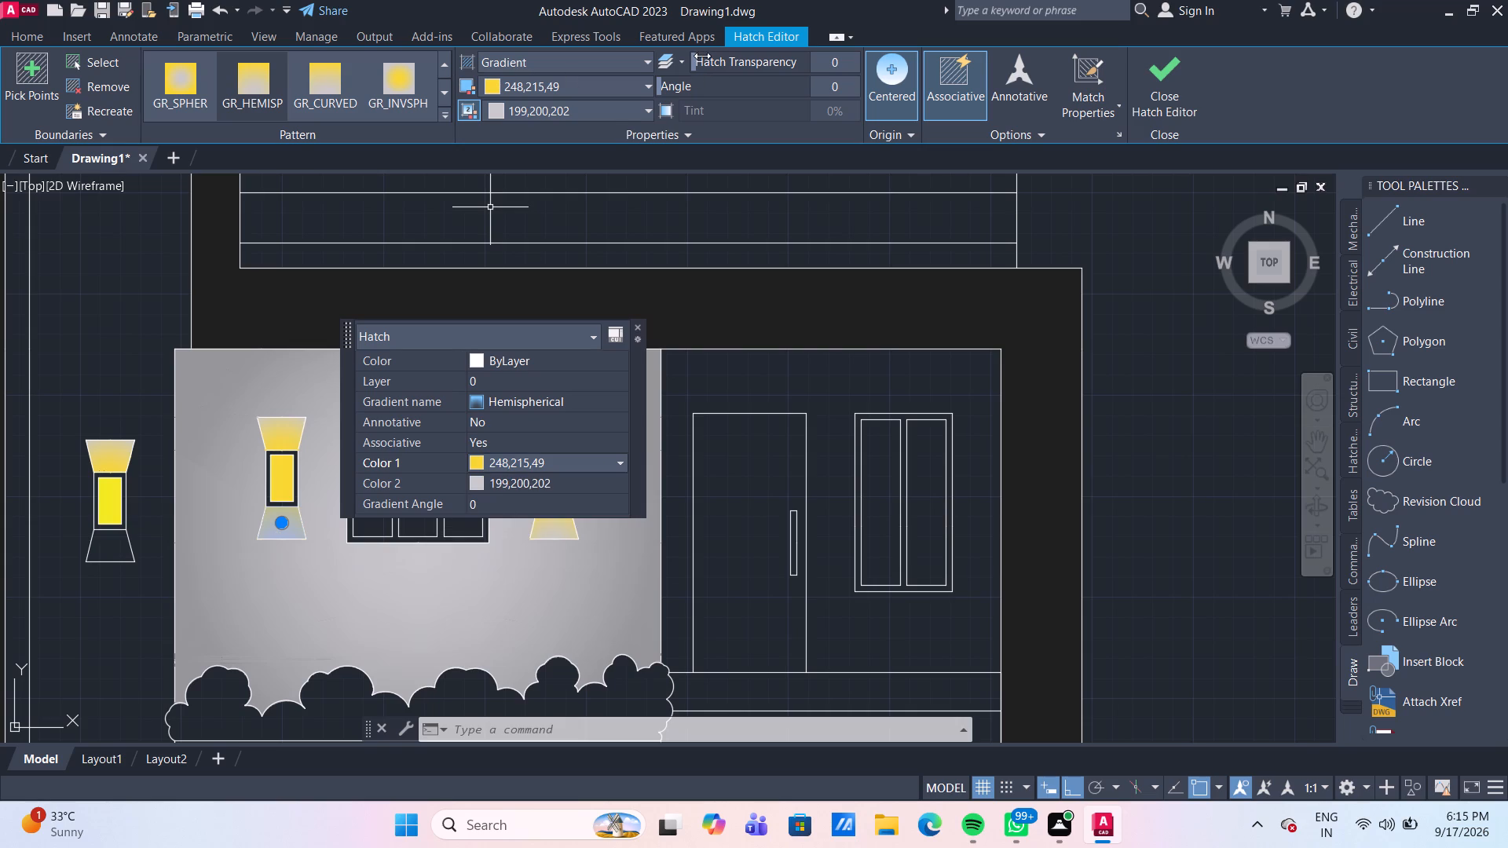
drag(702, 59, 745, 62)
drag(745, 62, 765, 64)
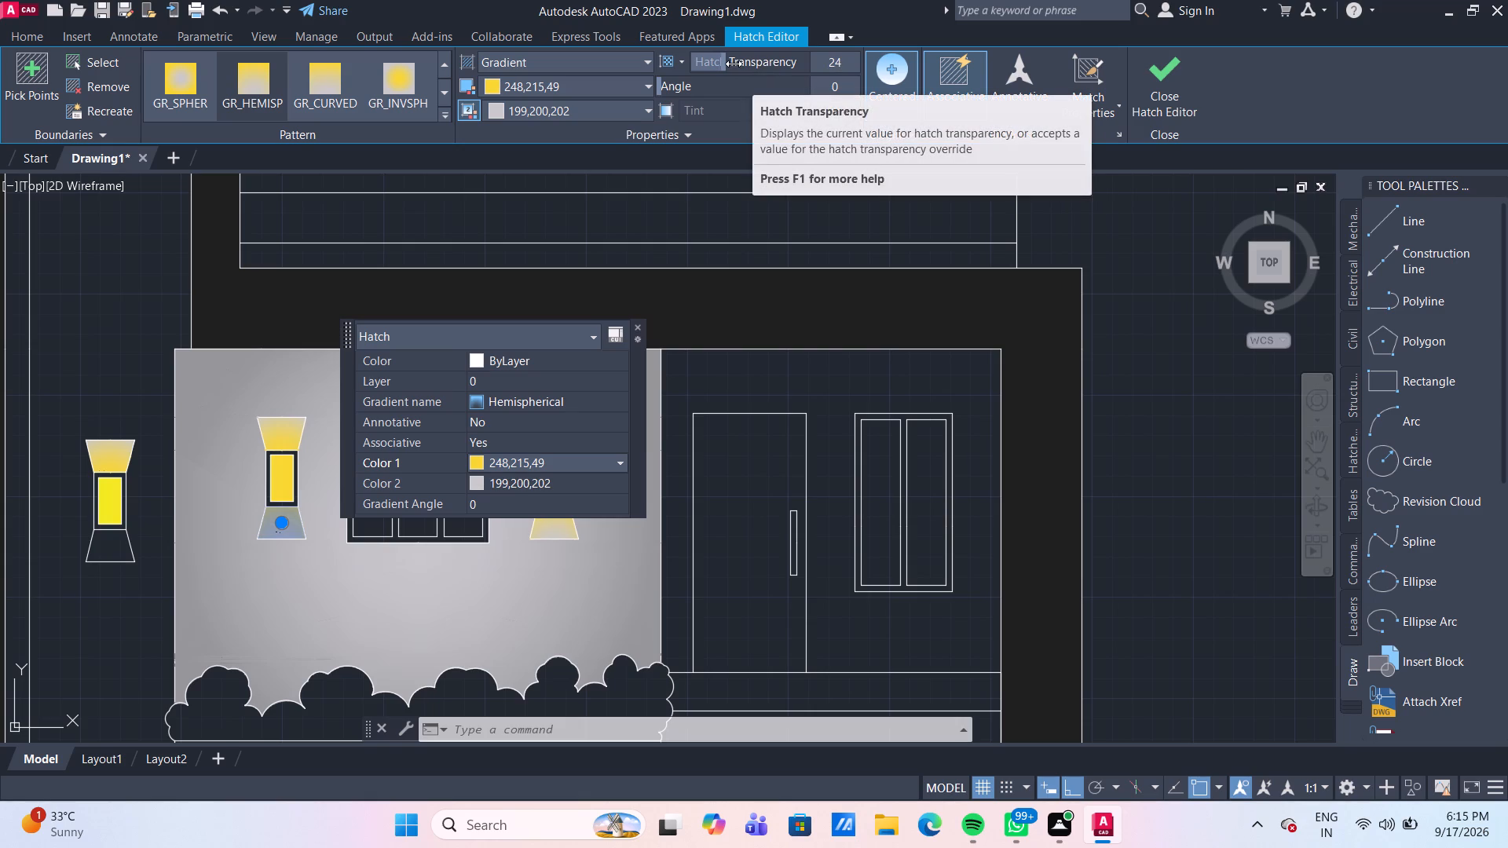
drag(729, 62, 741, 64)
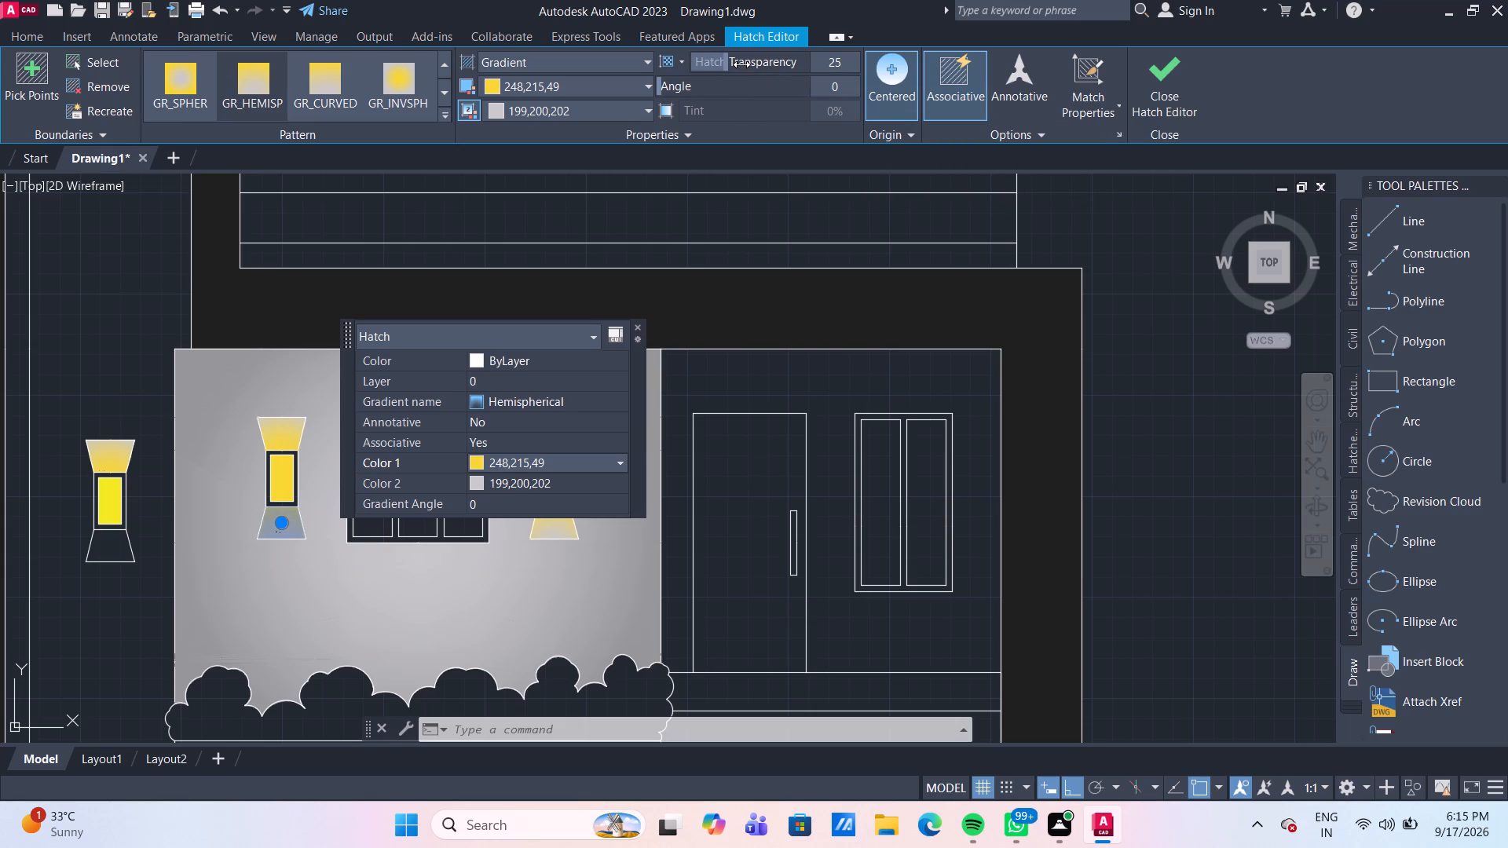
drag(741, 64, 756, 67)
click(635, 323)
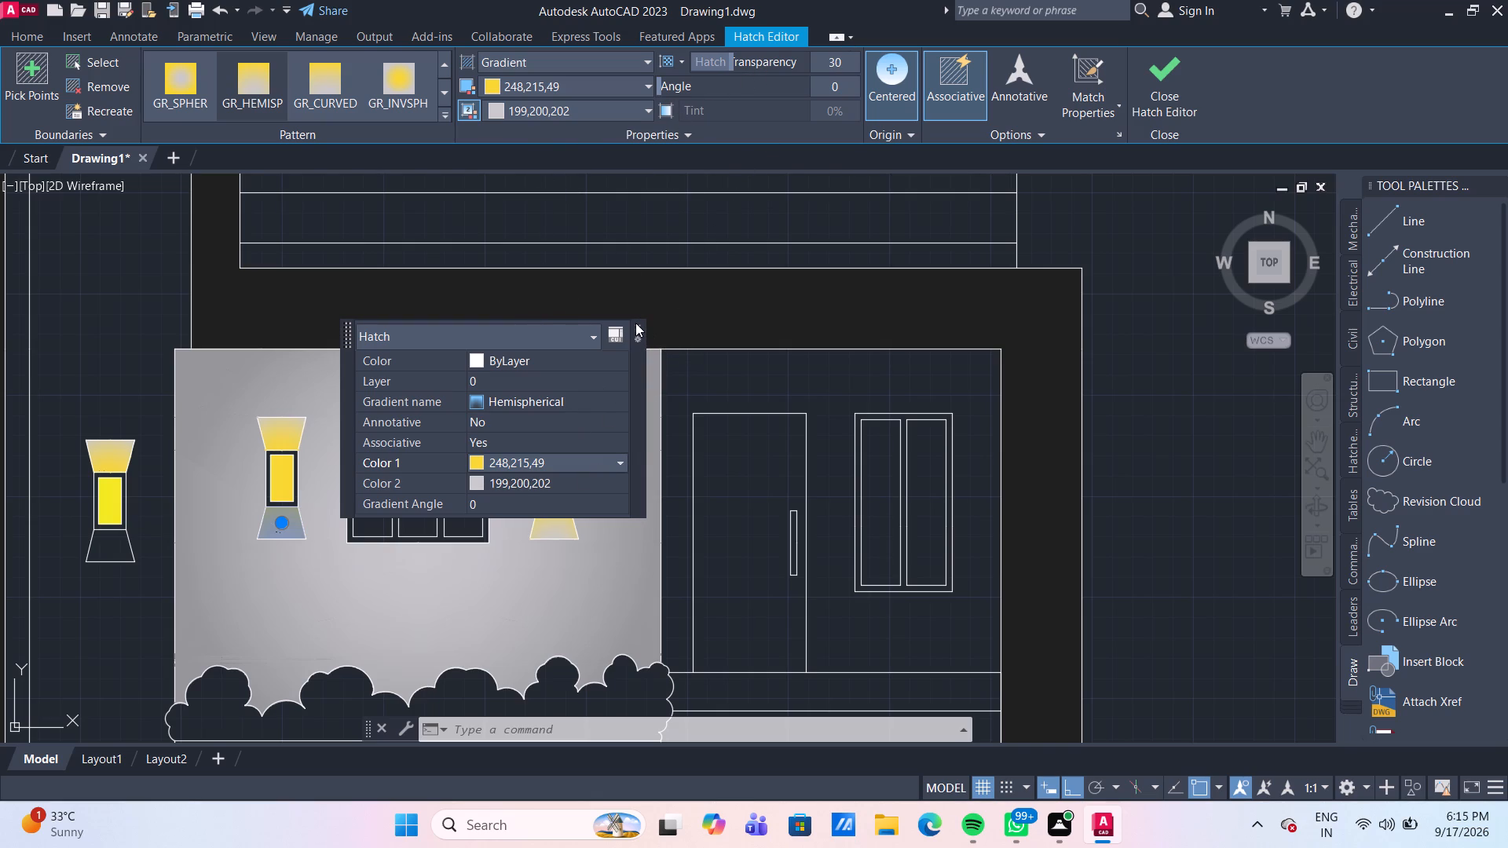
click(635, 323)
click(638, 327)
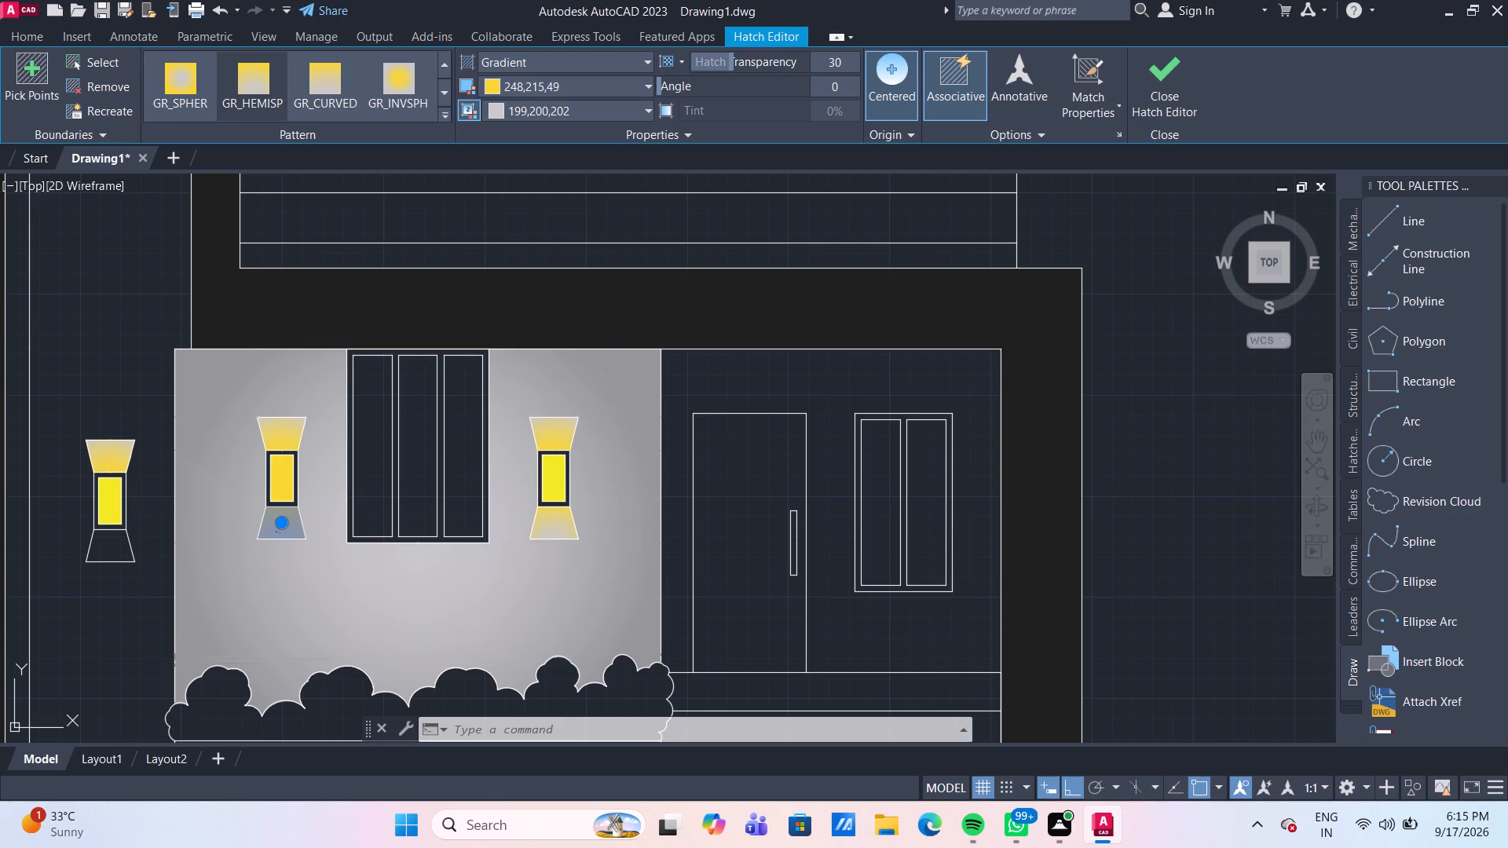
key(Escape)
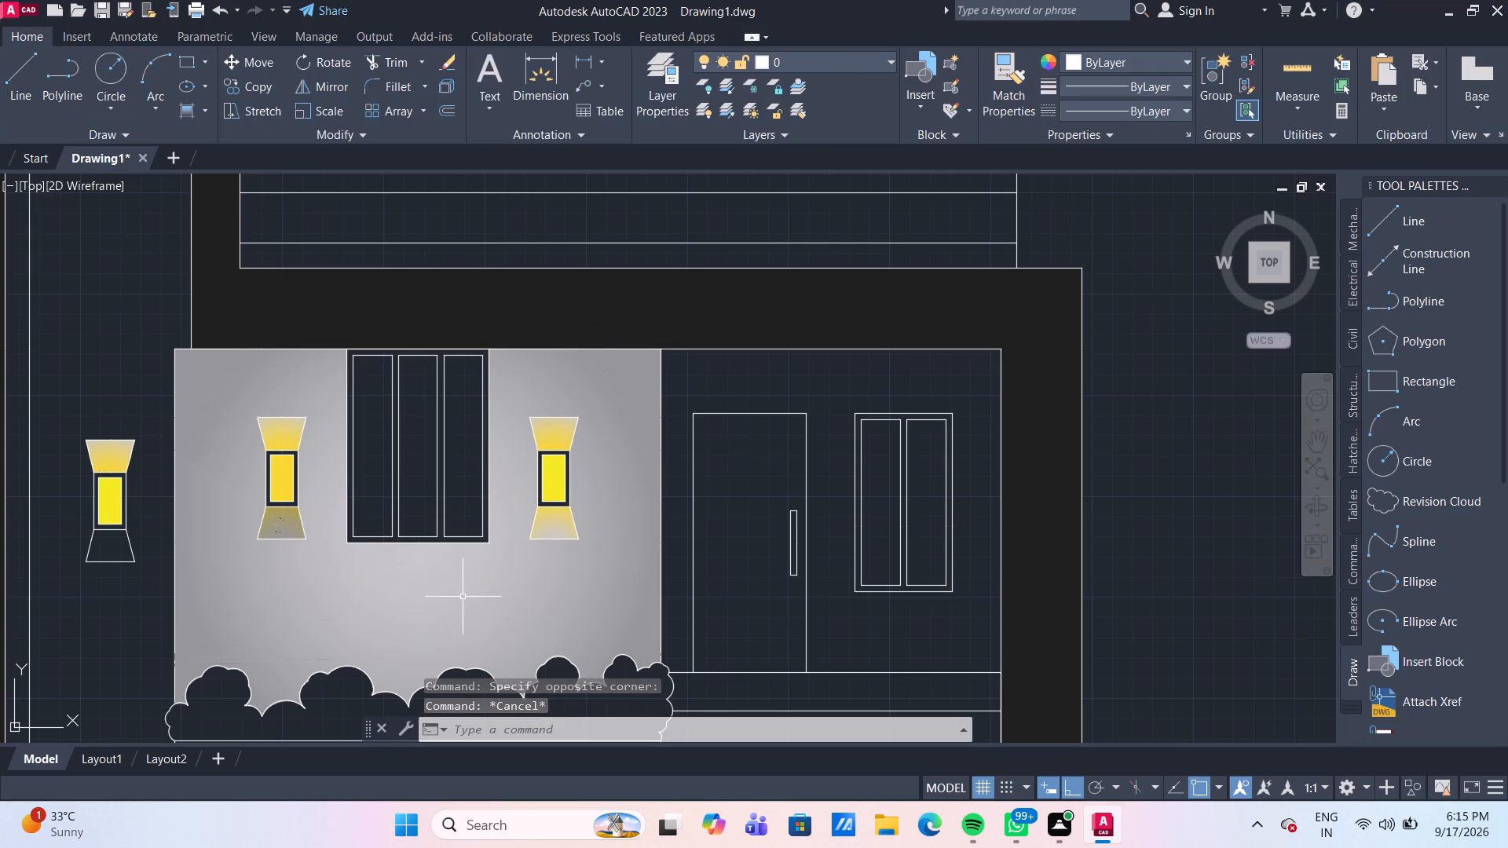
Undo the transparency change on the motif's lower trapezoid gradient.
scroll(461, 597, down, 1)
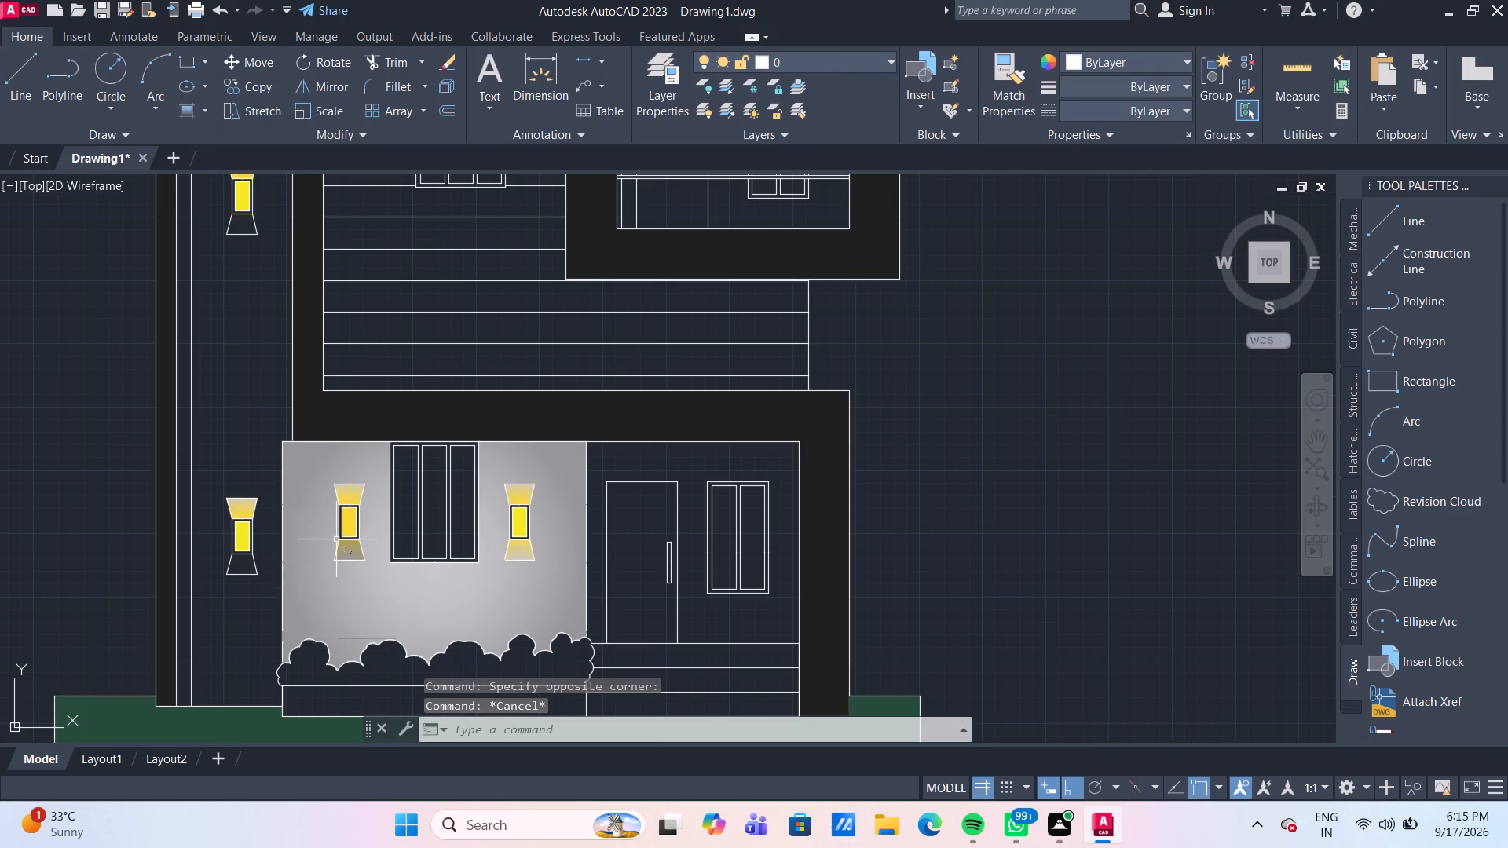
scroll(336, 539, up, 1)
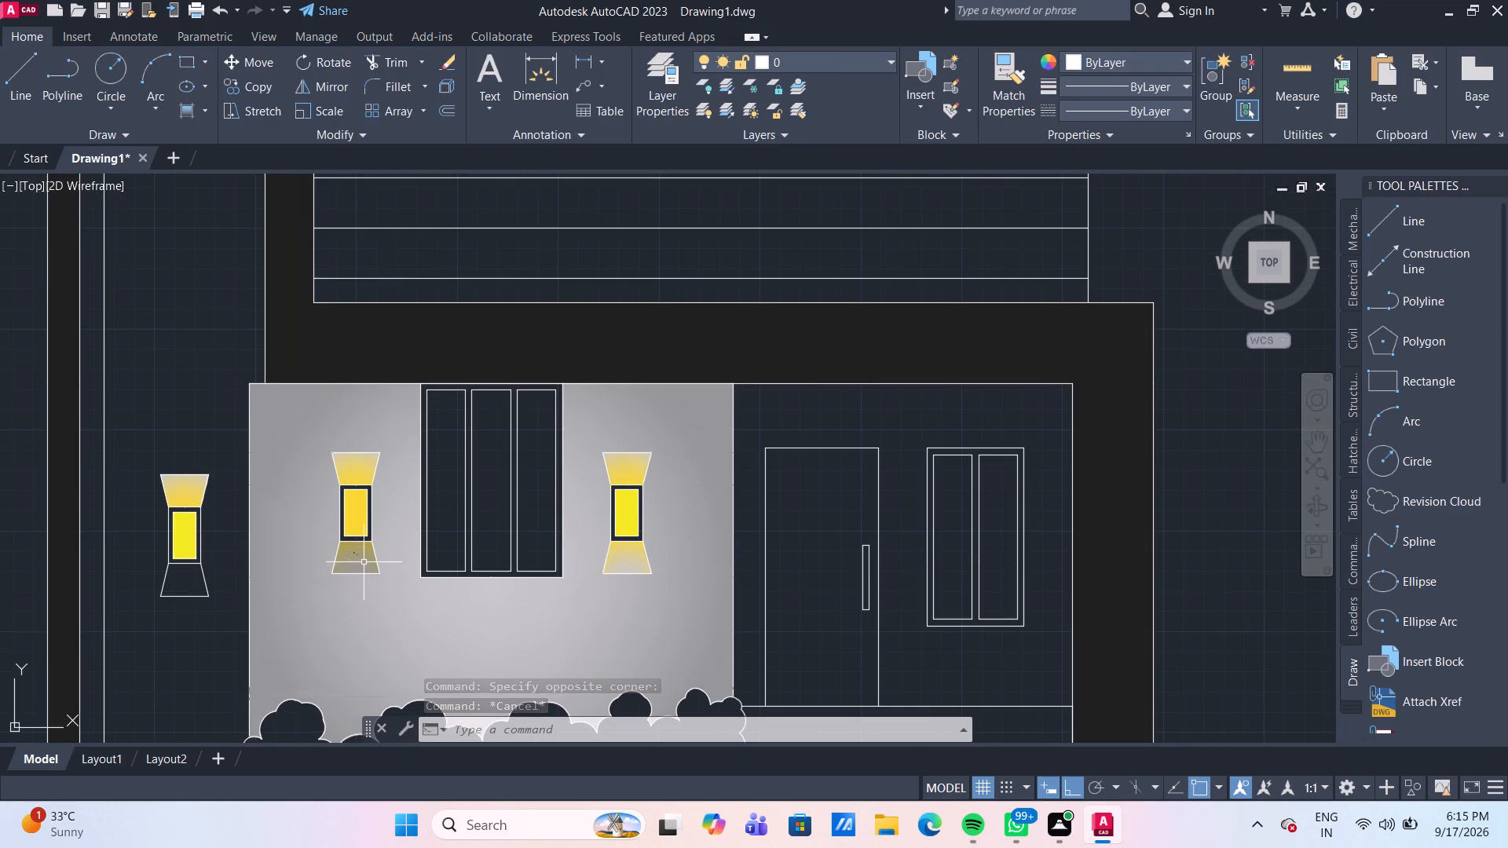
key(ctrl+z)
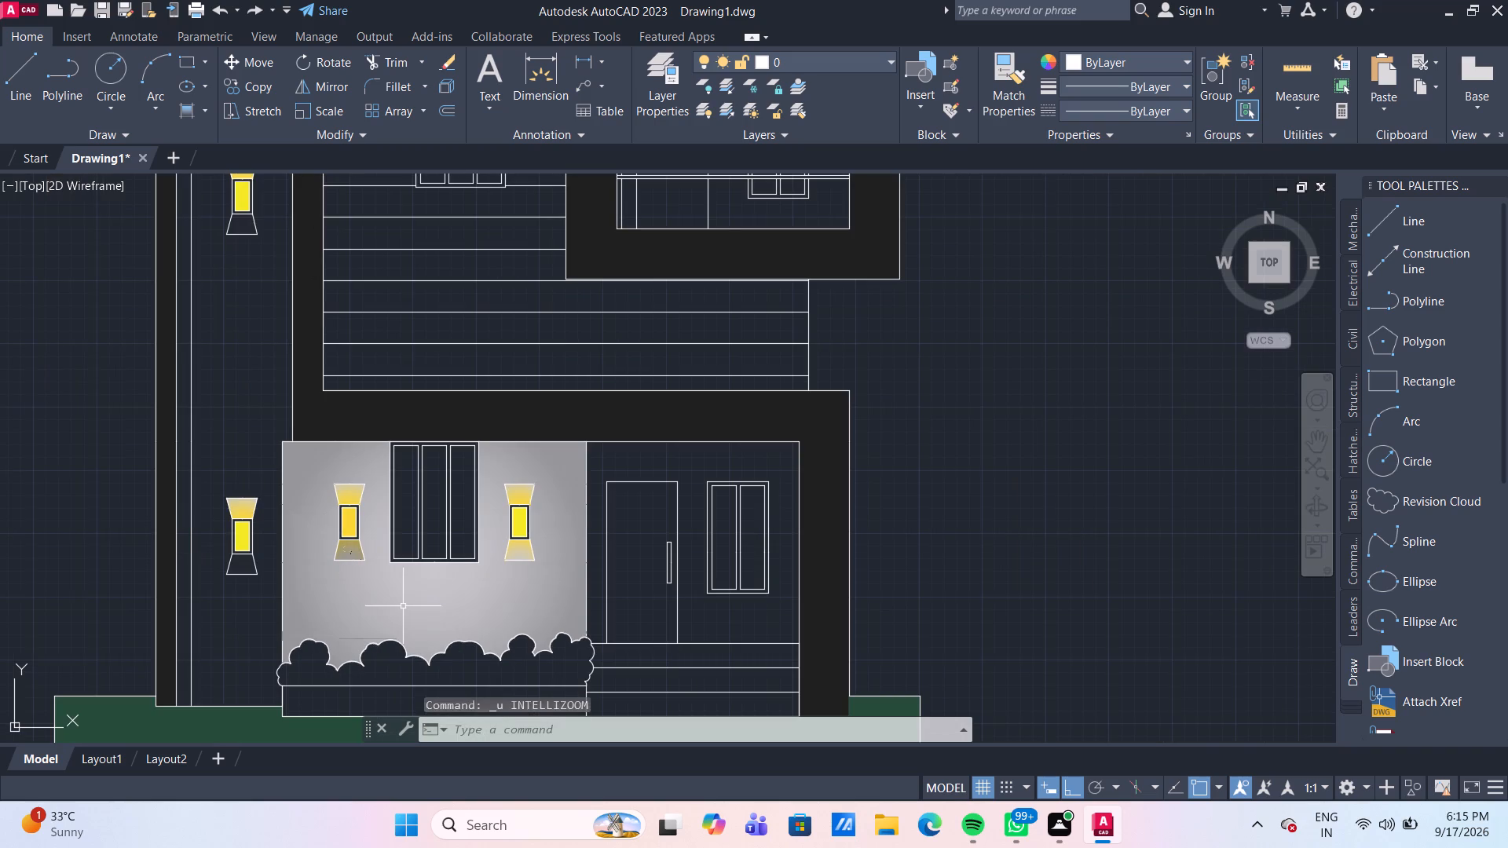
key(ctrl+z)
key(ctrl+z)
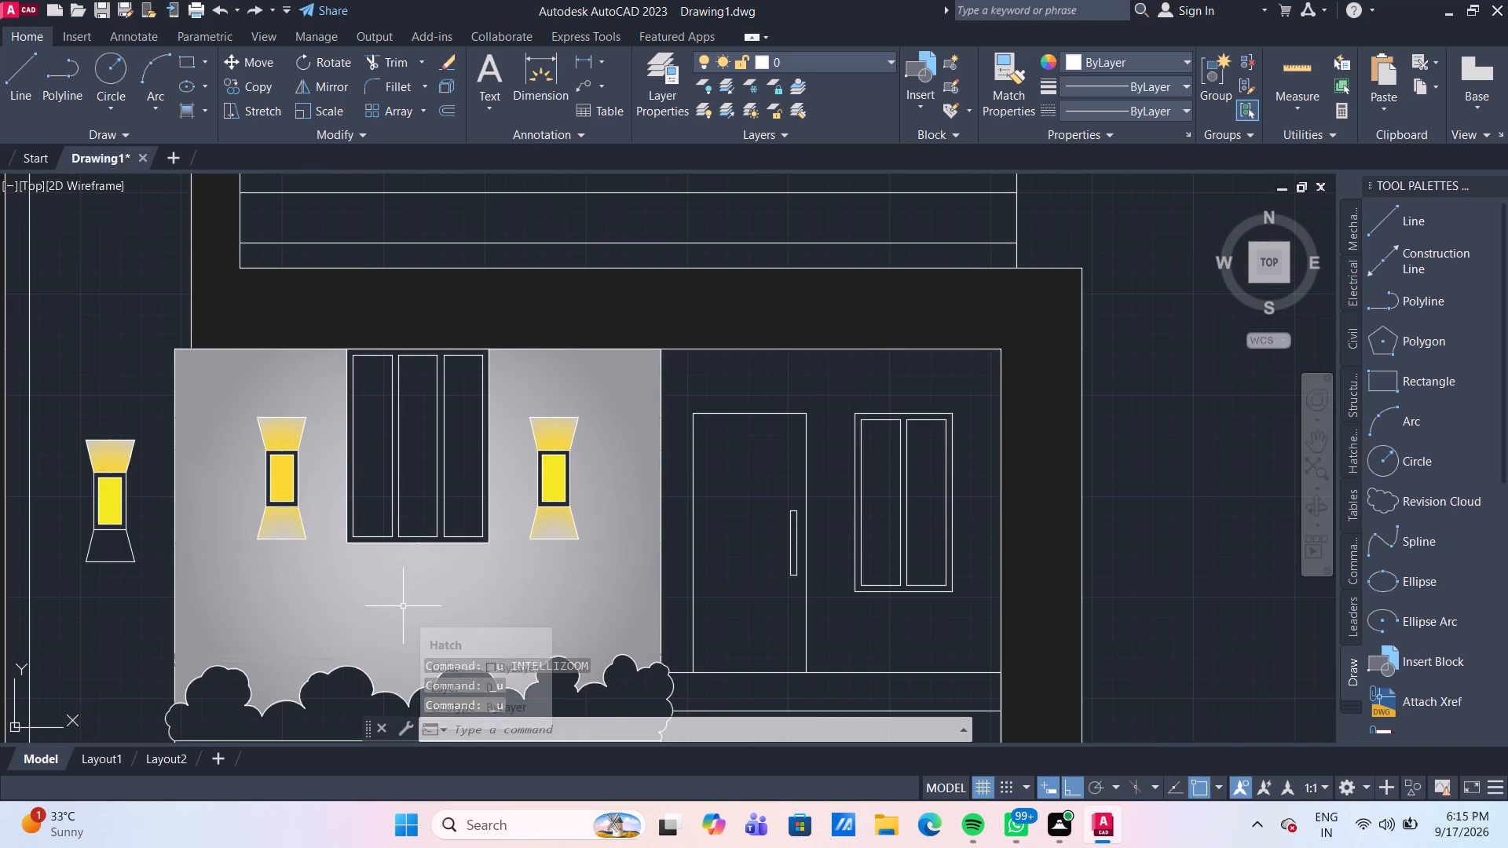
Fill the tall narrow wall strip behind the two stacked motifs with a GR_SPHER gradient in greys 99,100,102 and 147,149,152.
scroll(403, 606, down, 2)
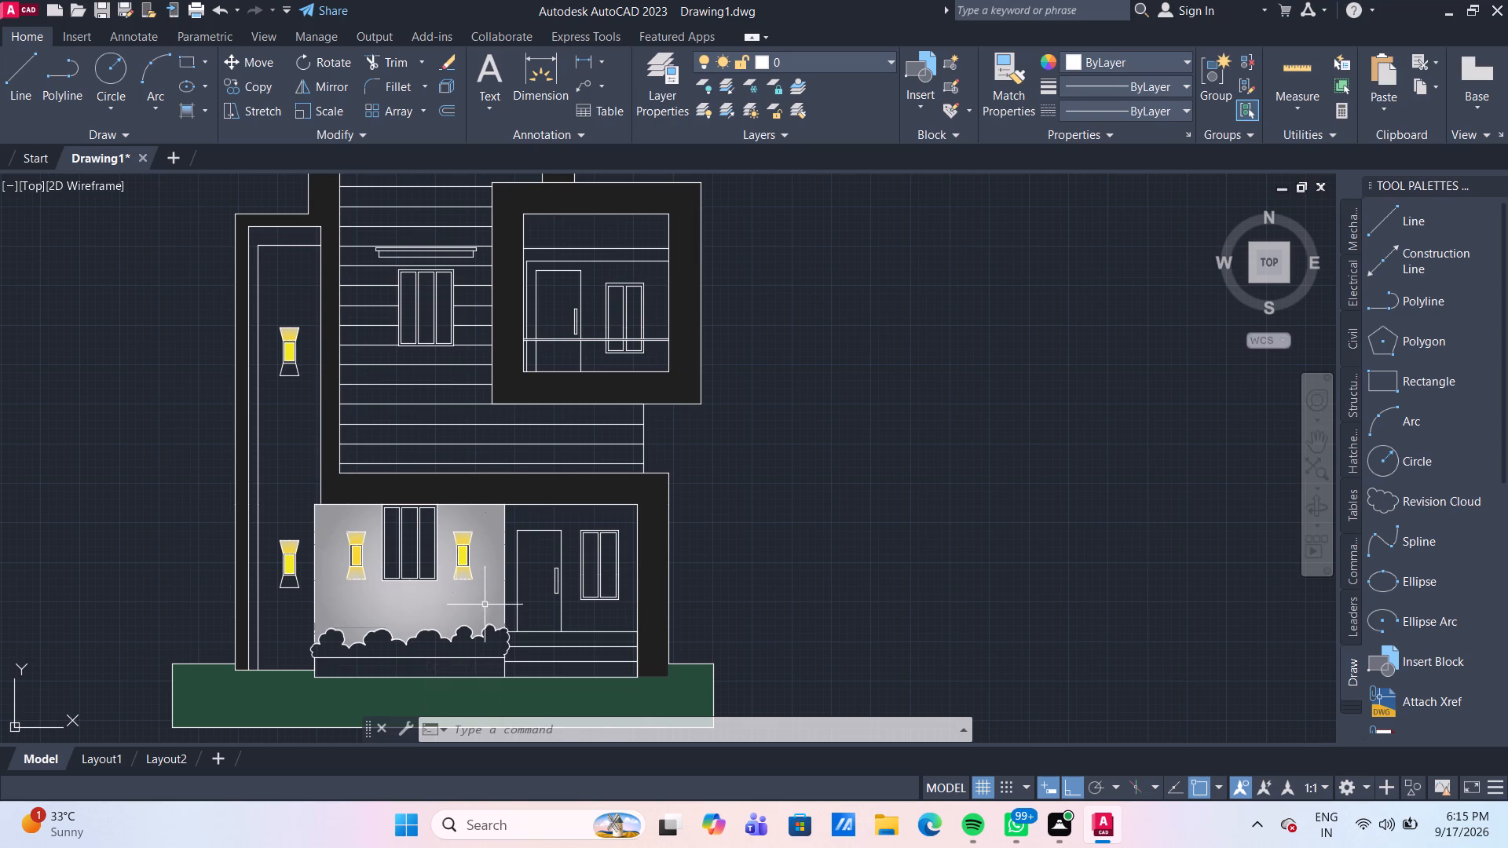
middle_drag(302, 599, 311, 473)
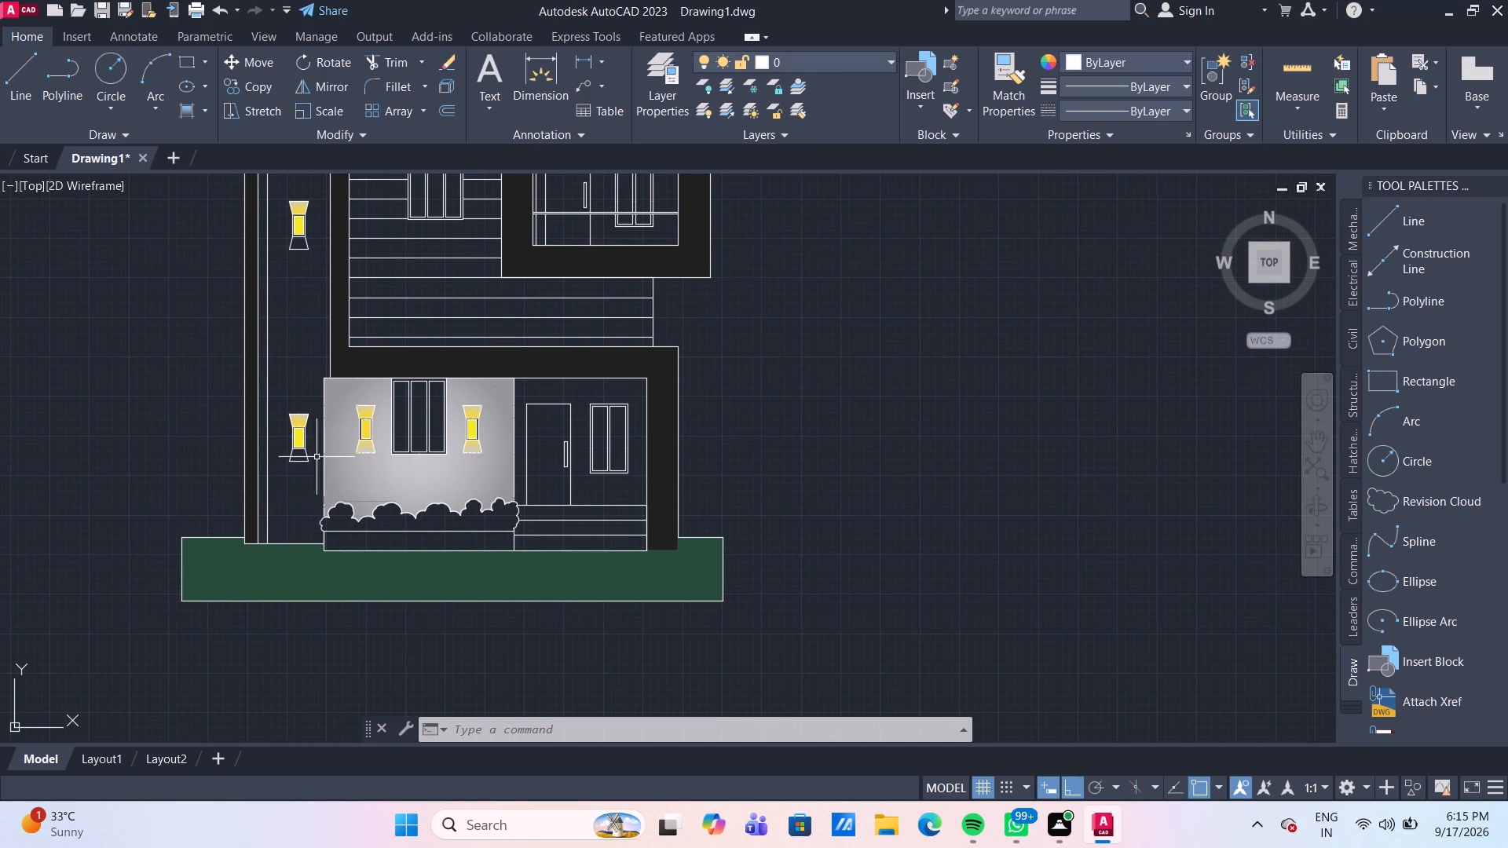
click(192, 111)
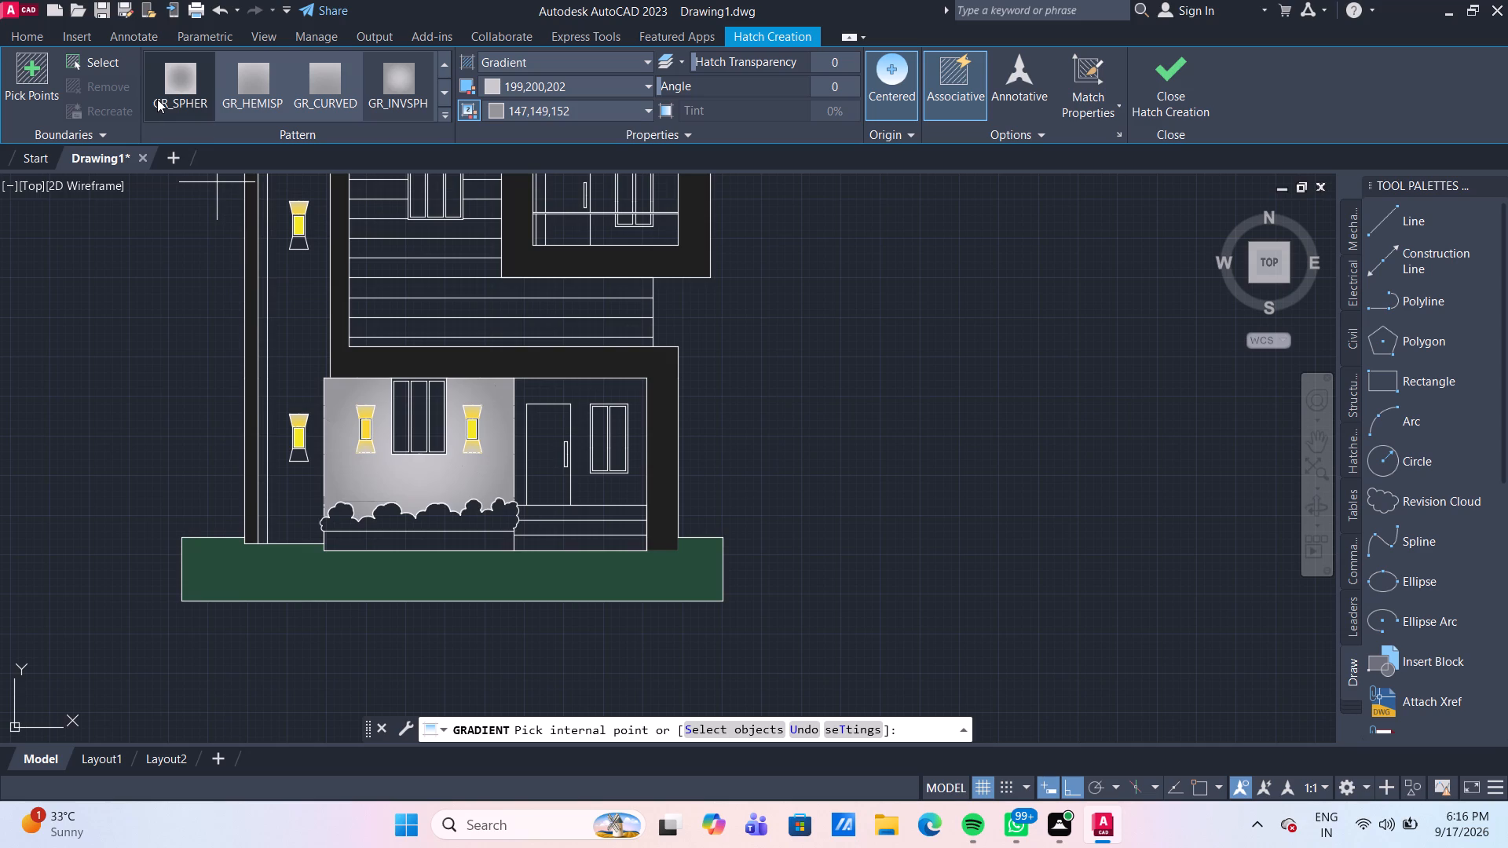
click(446, 89)
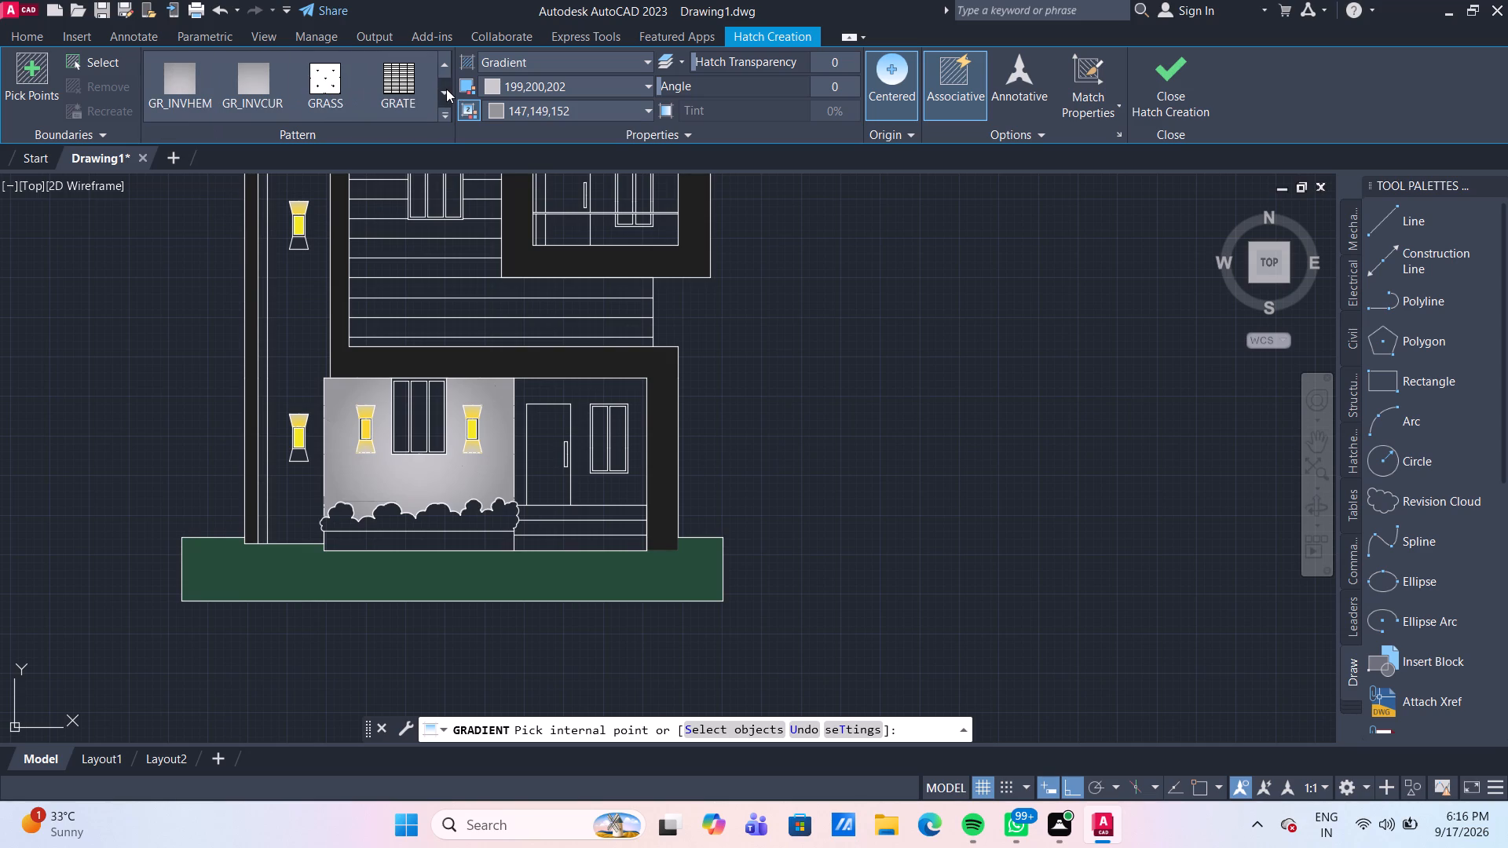
click(446, 71)
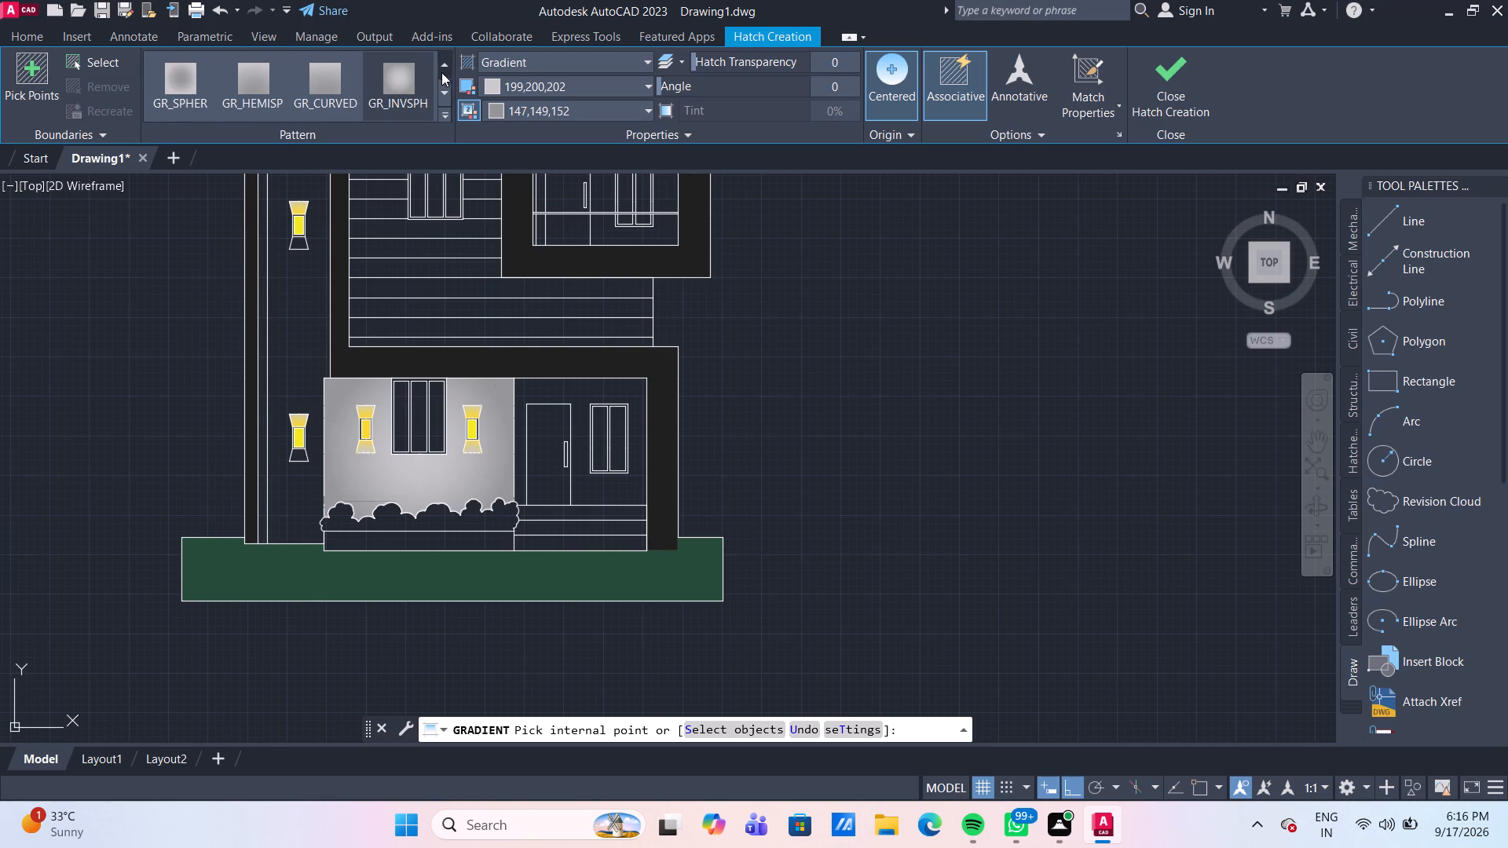
click(393, 82)
click(557, 84)
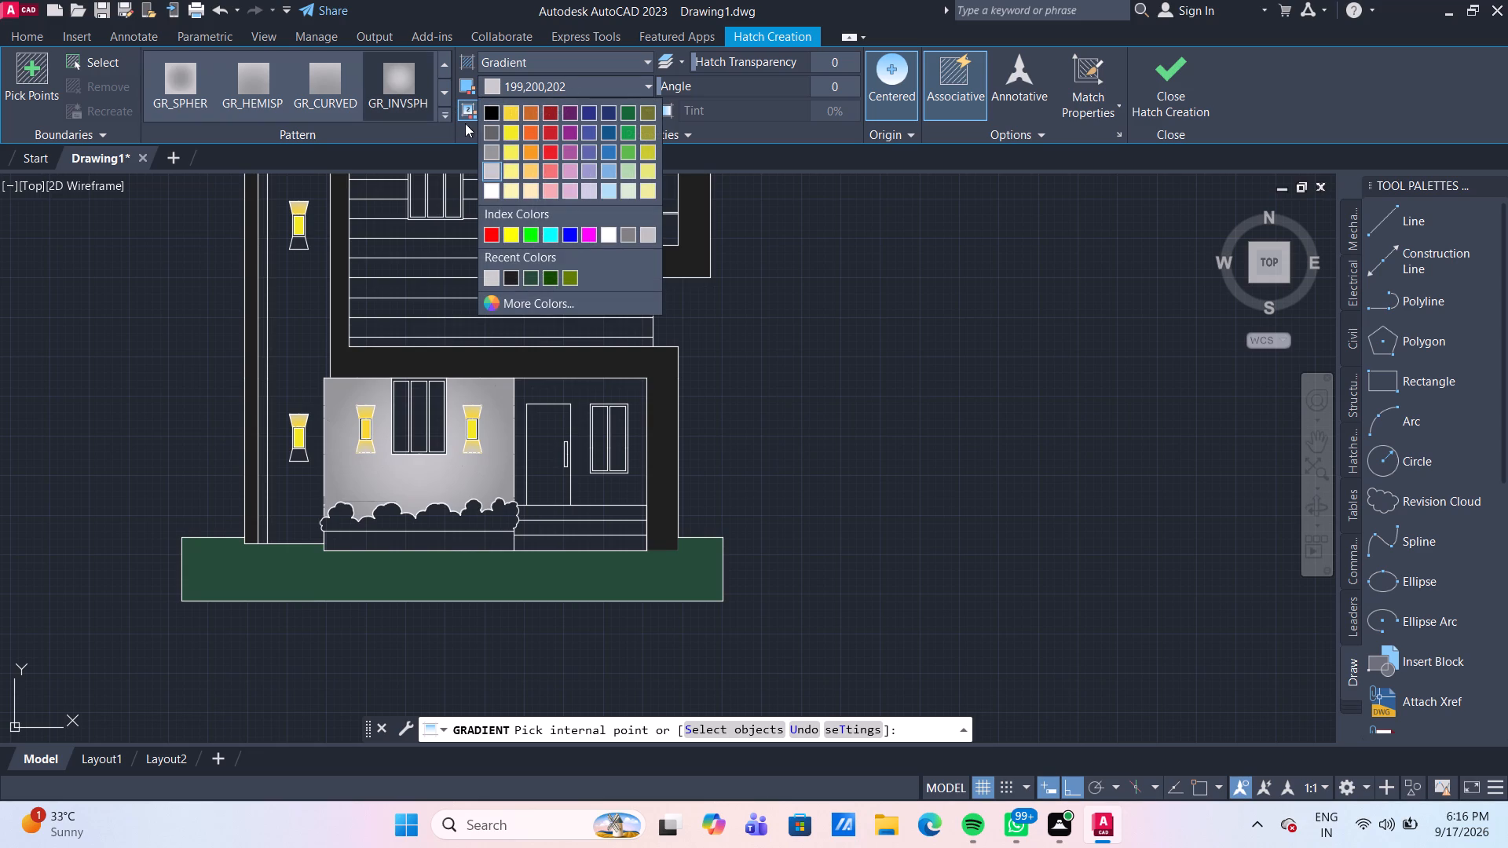
click(496, 132)
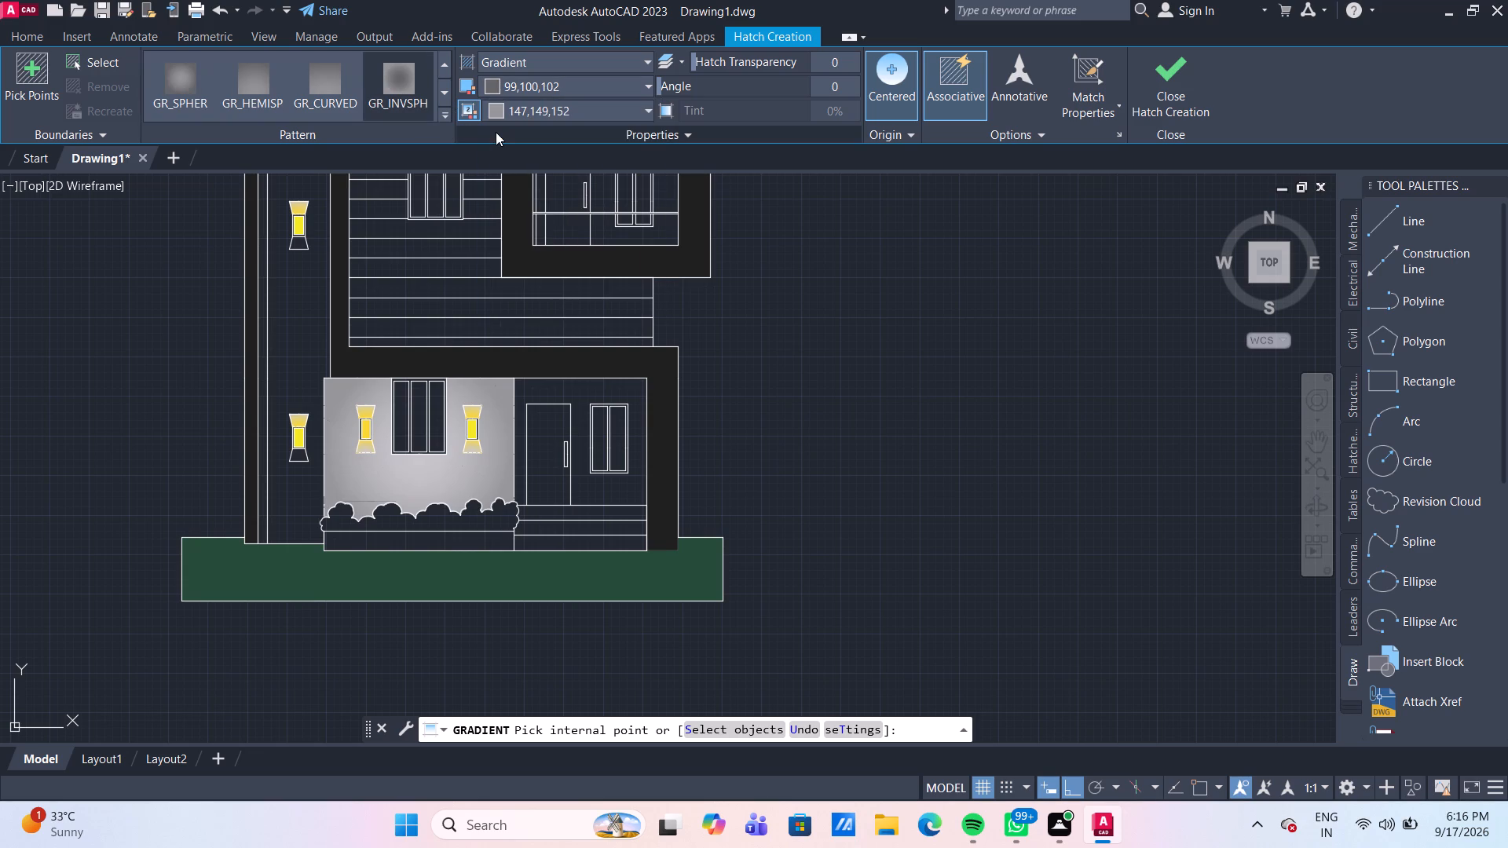
click(178, 94)
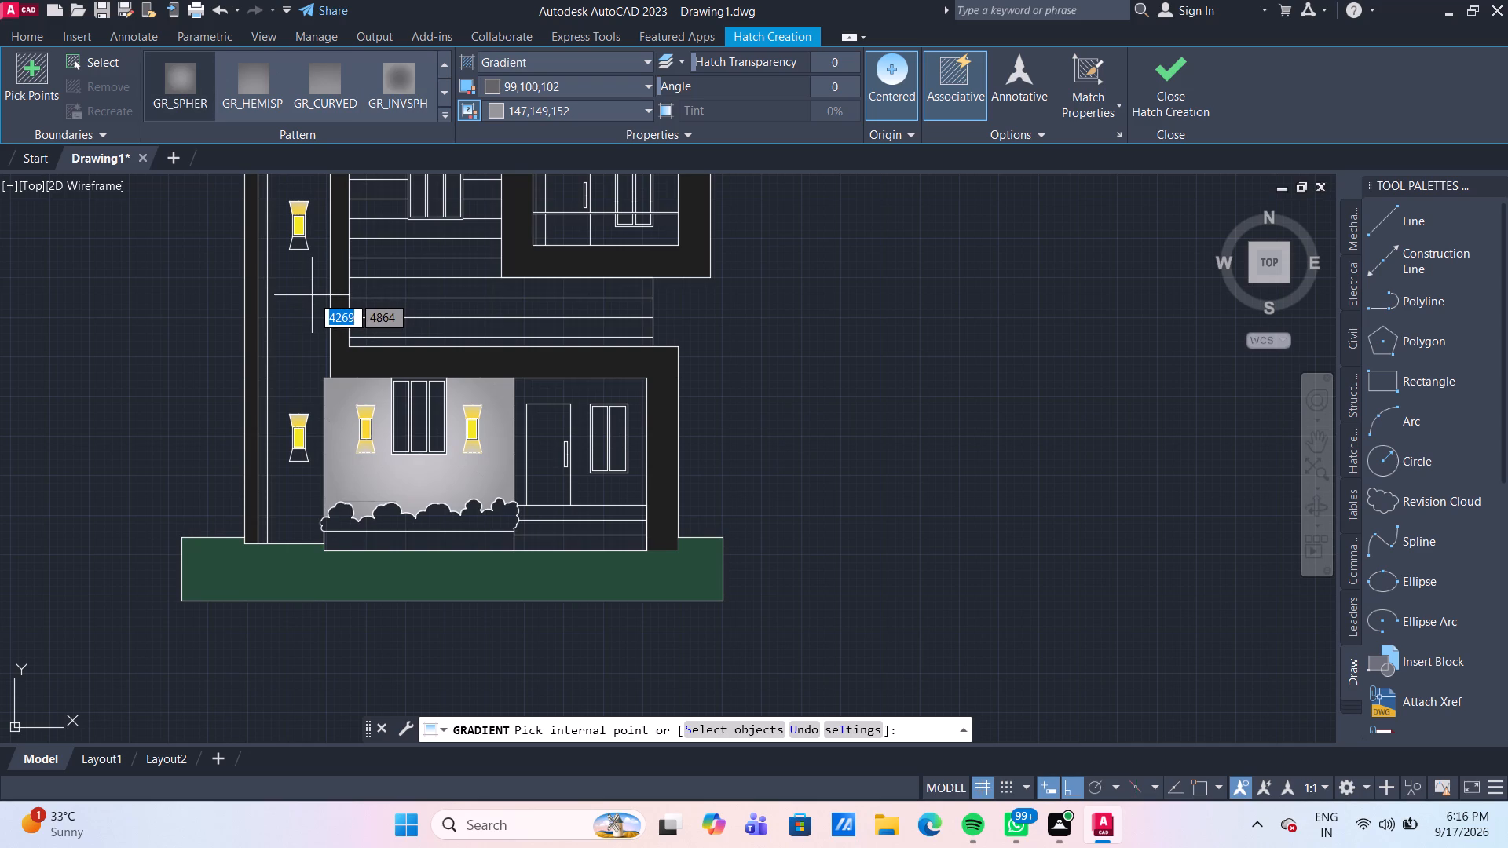
middle_drag(312, 295, 310, 422)
click(300, 428)
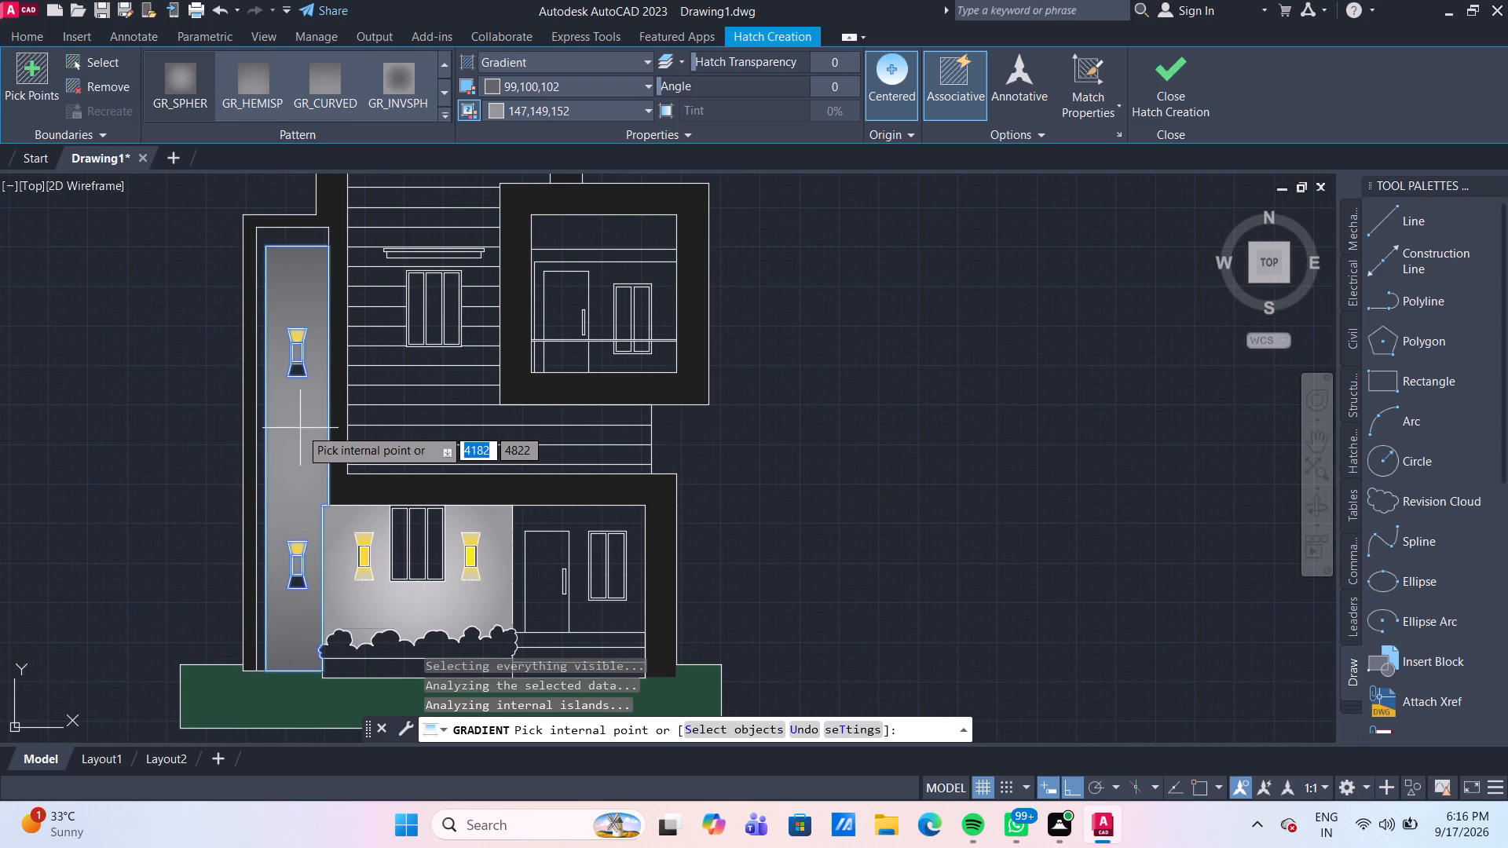
Darken the tall wall strip's gradient by setting its colours to 53,53,54 and 99,100,102, and finish the hatch.
click(558, 90)
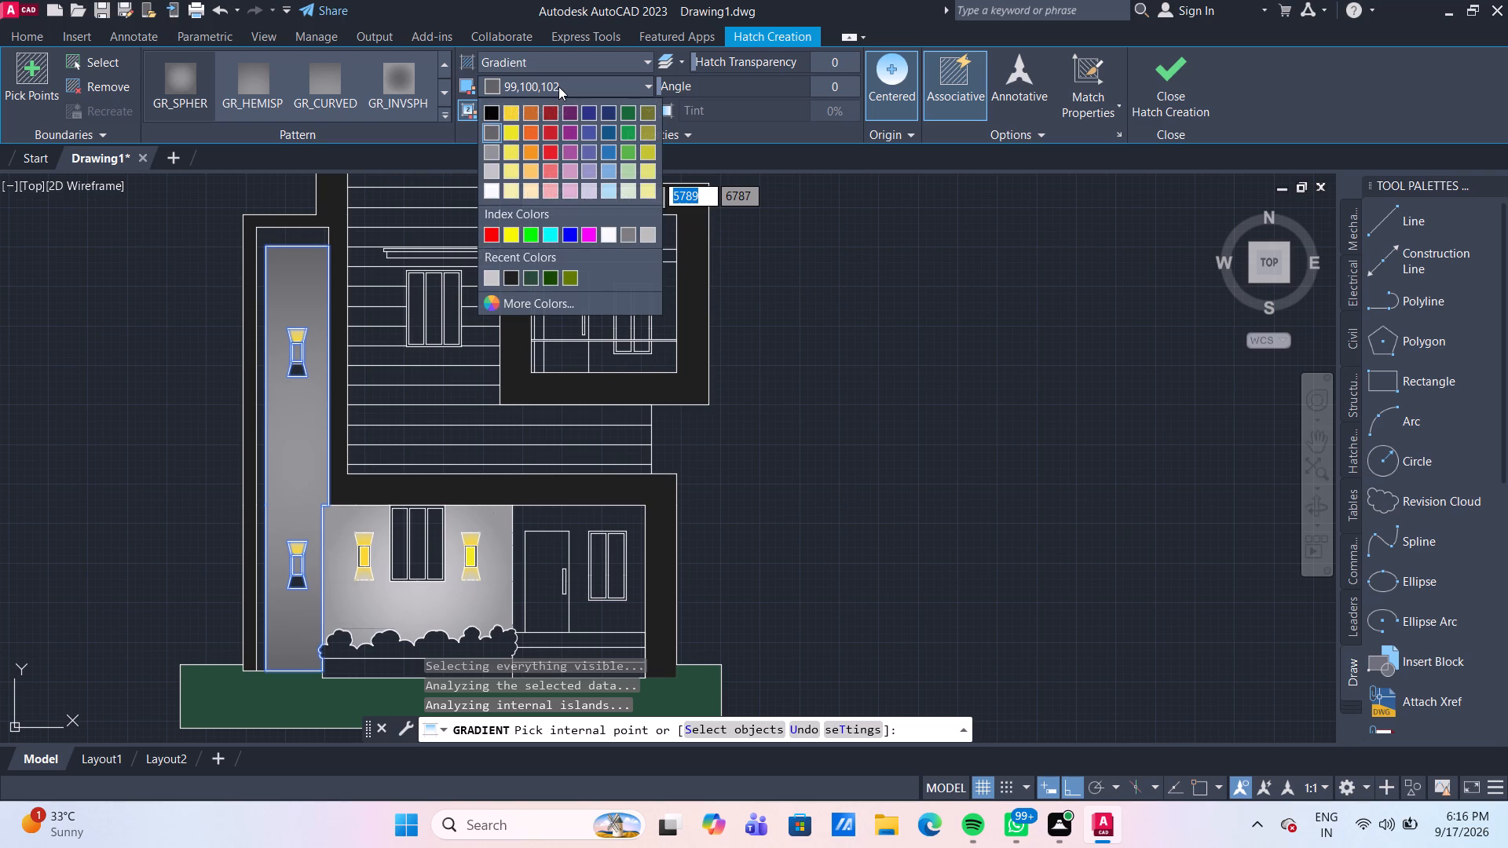
click(544, 306)
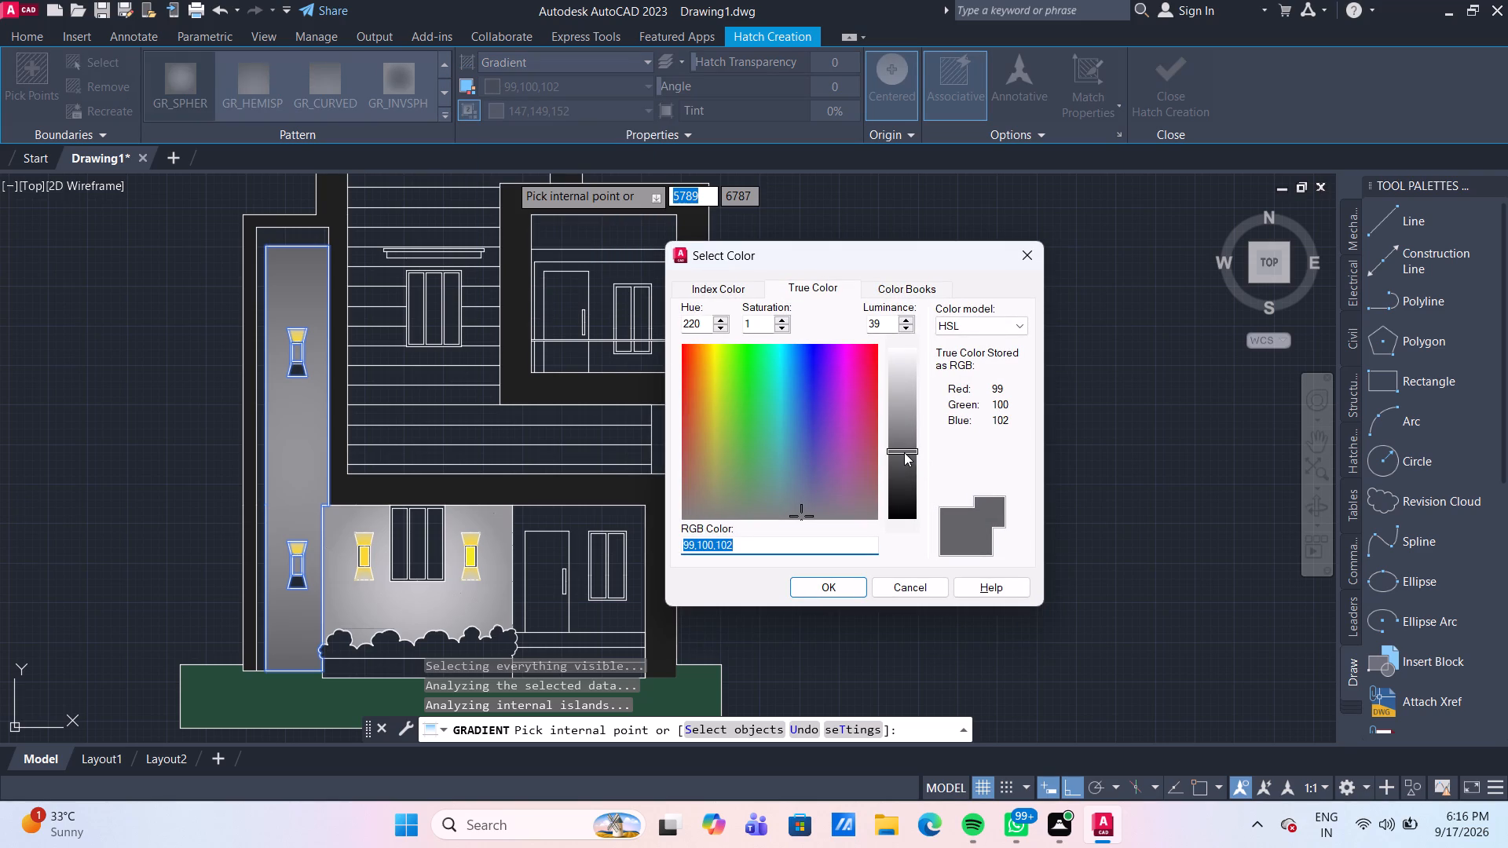
drag(904, 451, 904, 483)
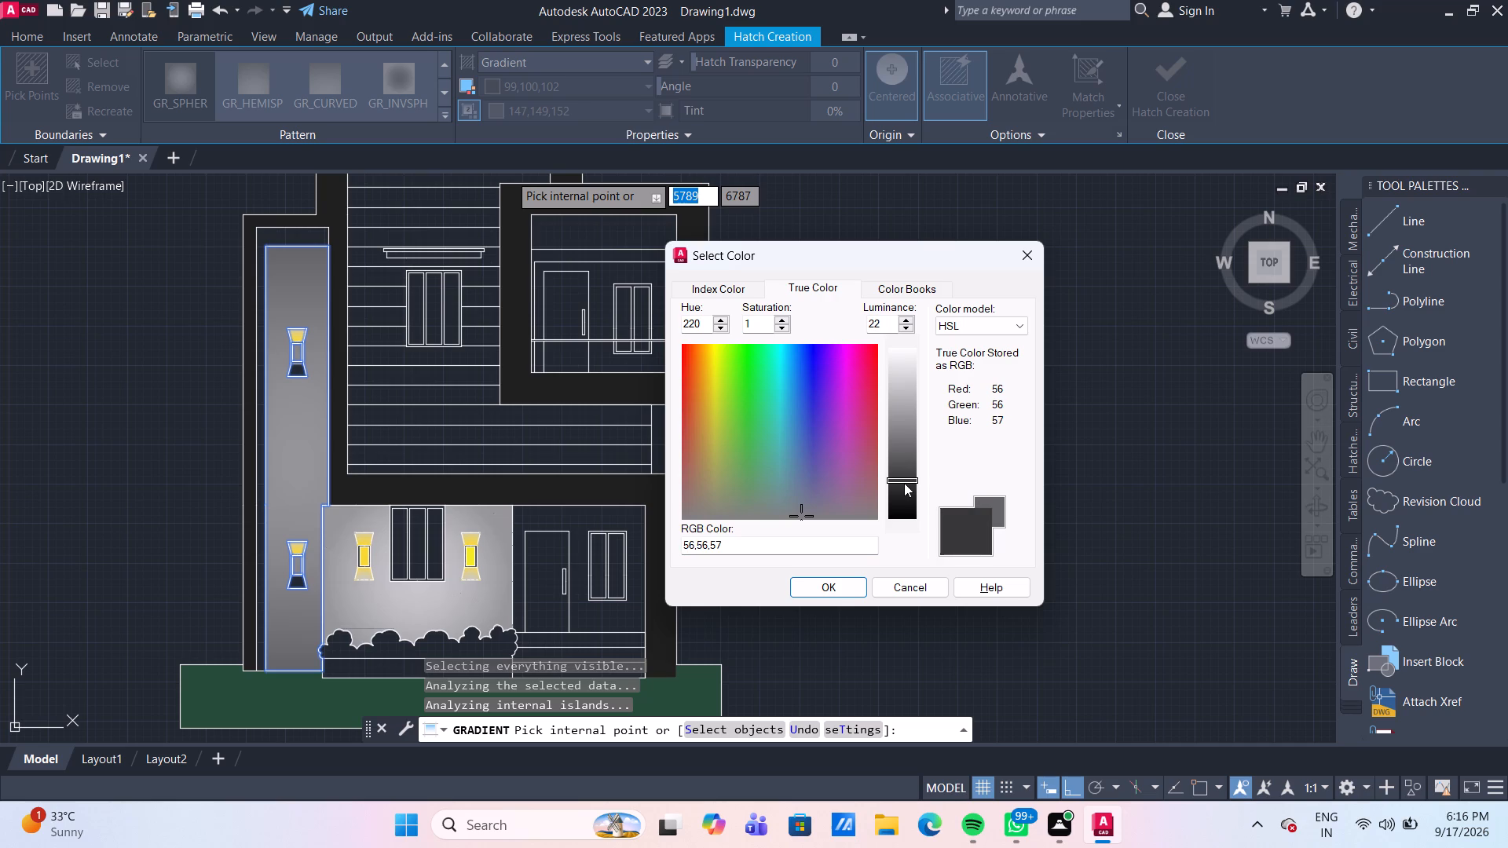
drag(904, 483, 904, 482)
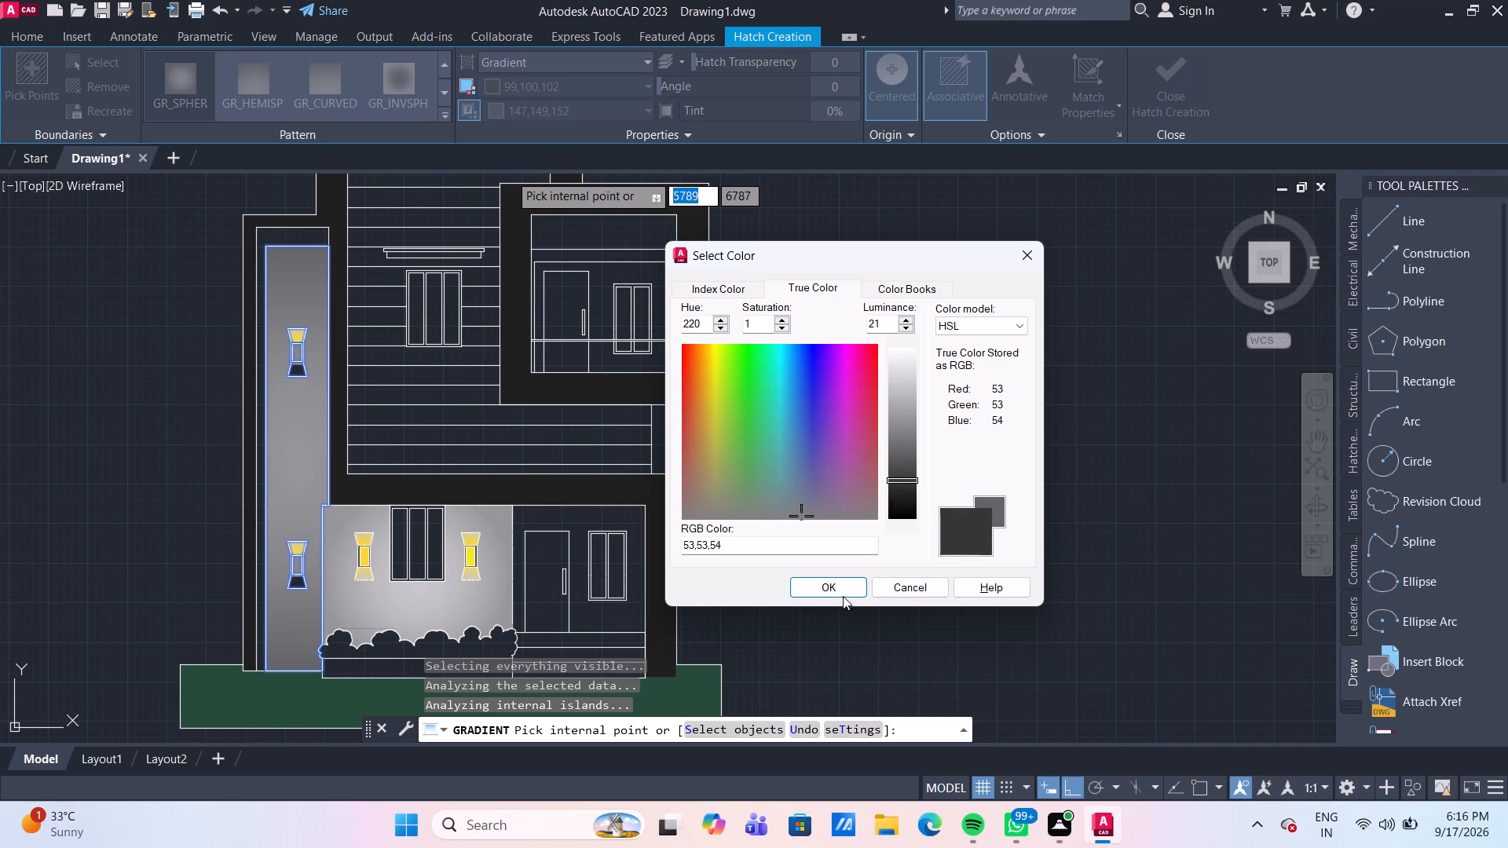
click(840, 590)
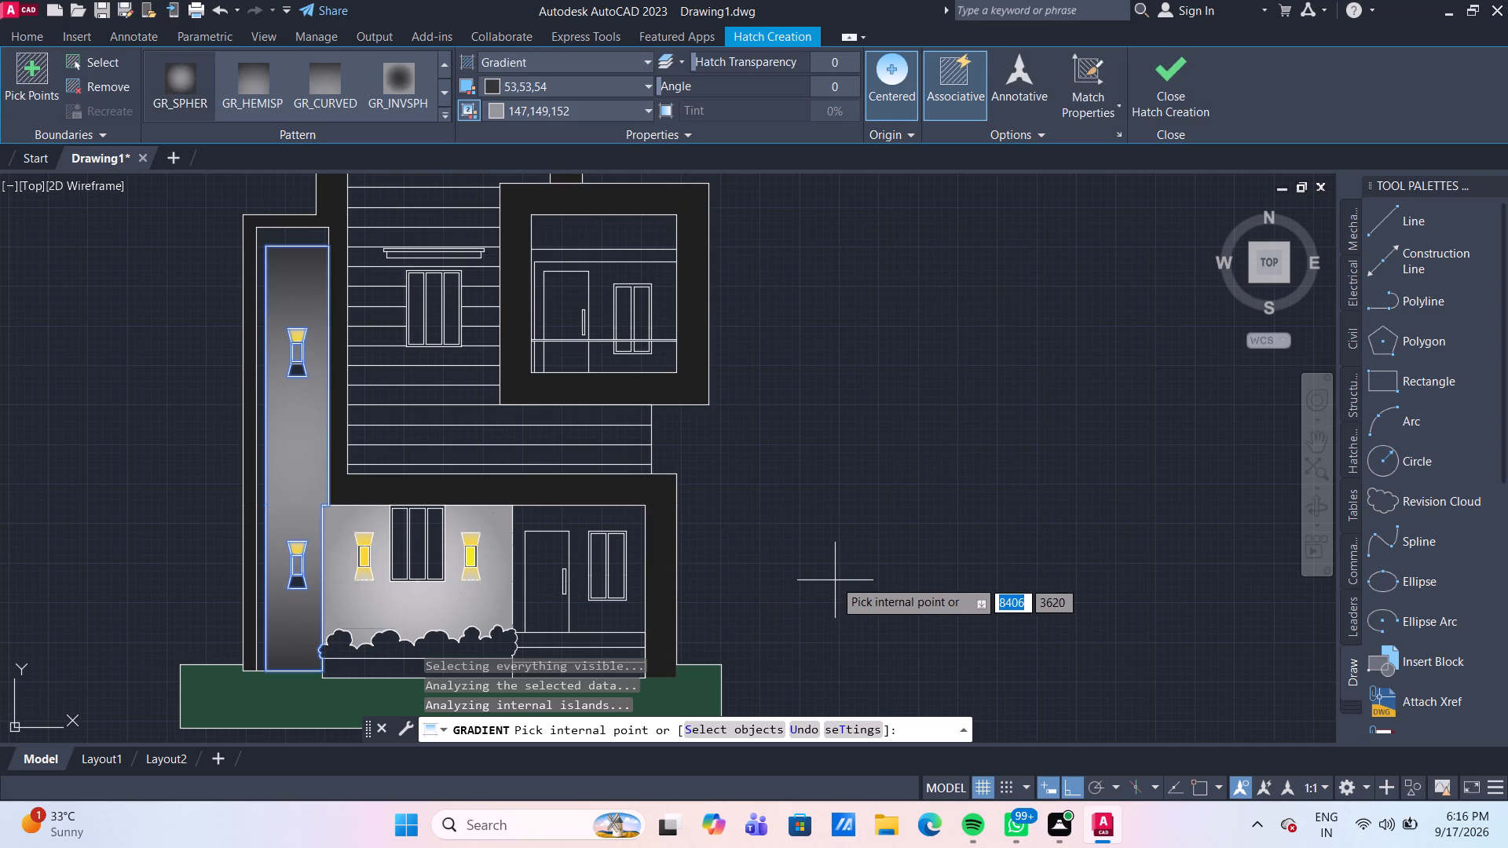
click(531, 108)
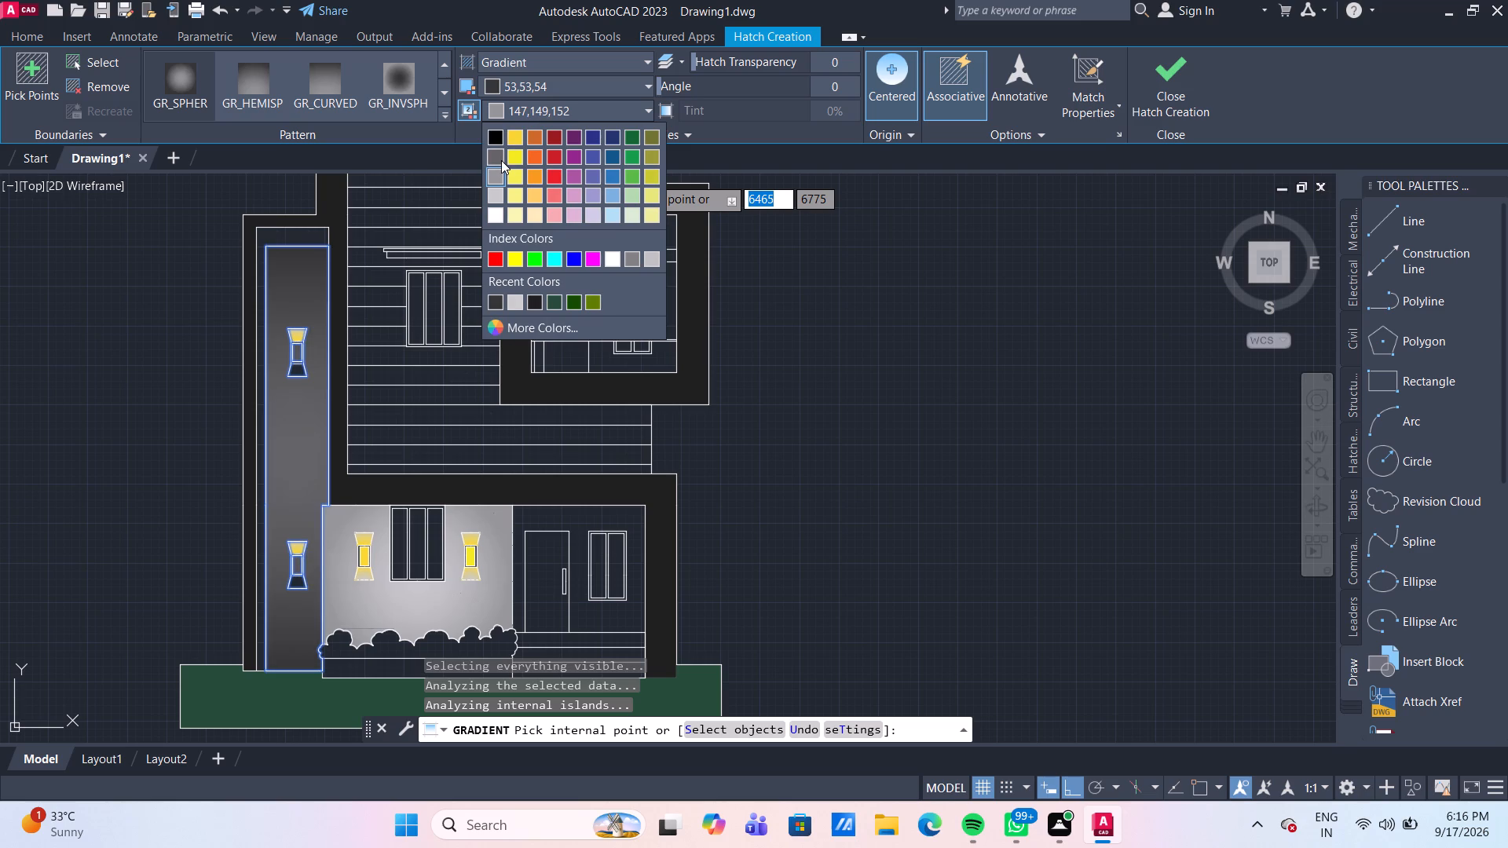
click(501, 160)
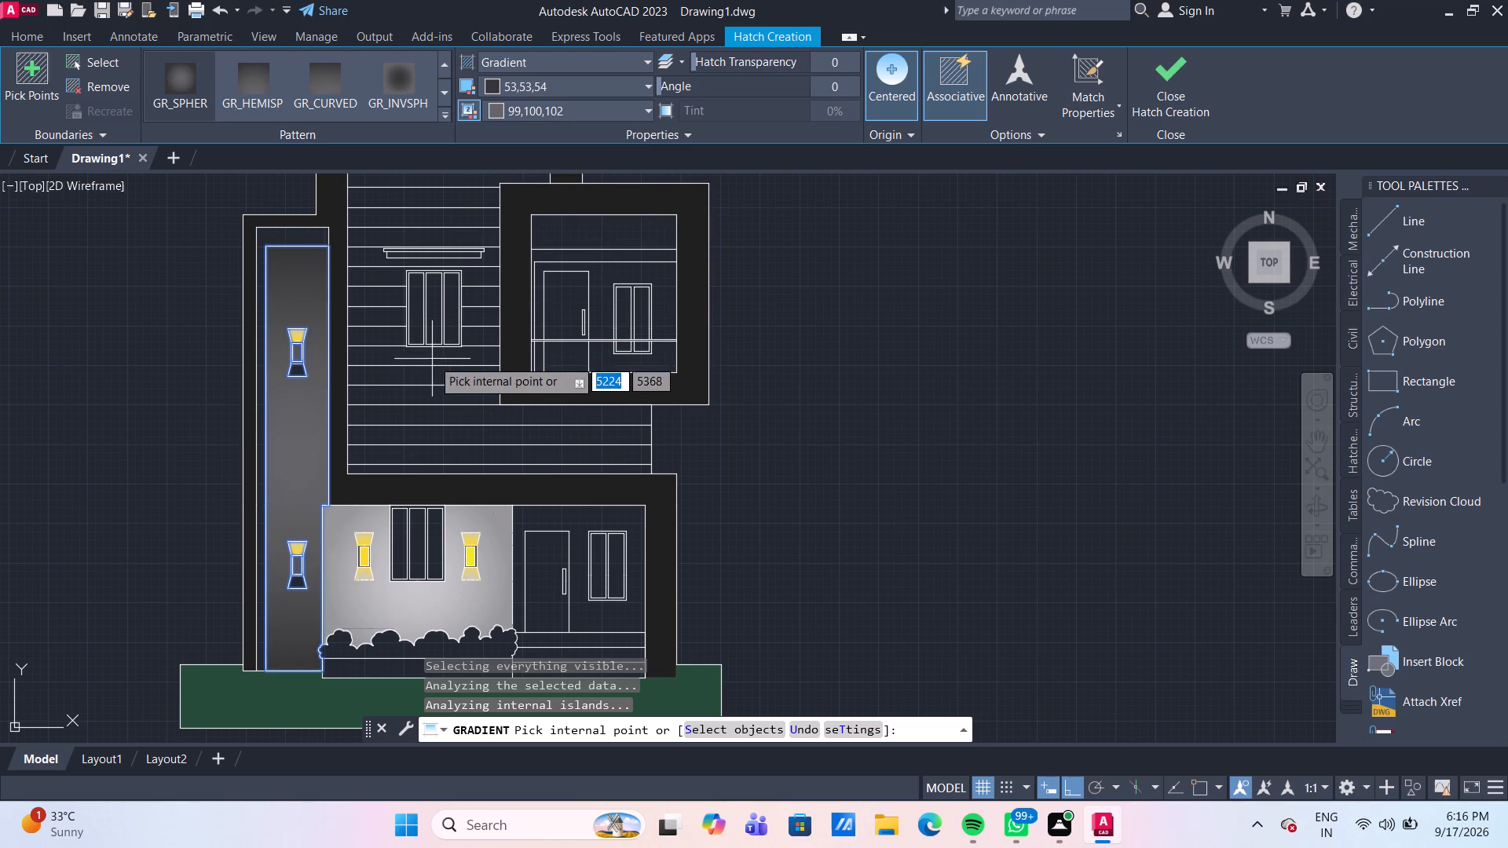
key(Escape)
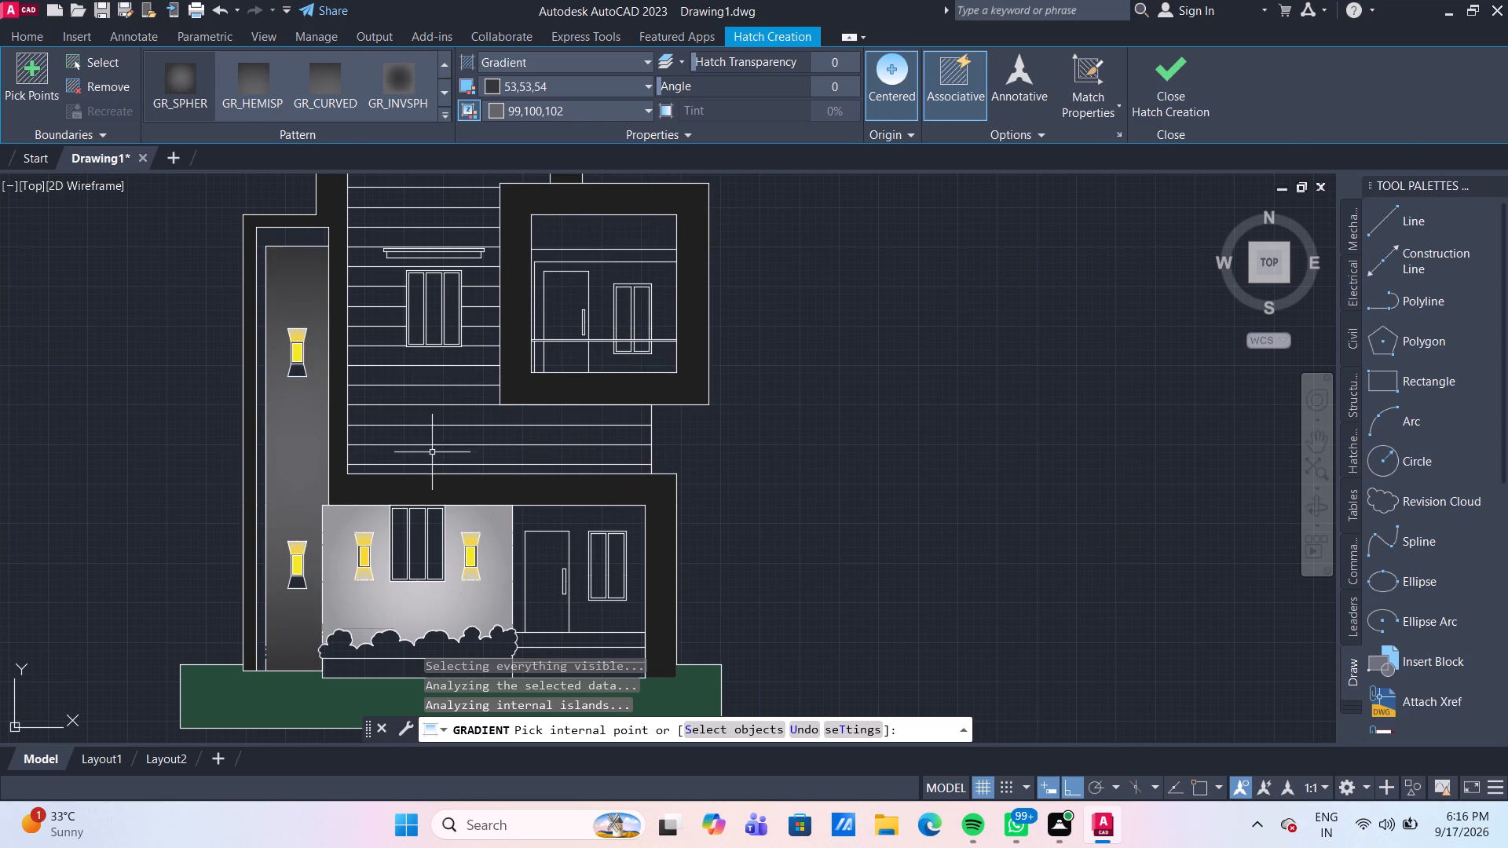
Start a new gradient hatch with the GR_CURVED pattern and set its first colour to index colour 159.
scroll(356, 467, down, 1)
middle_drag(351, 463, 375, 440)
scroll(330, 334, up, 1)
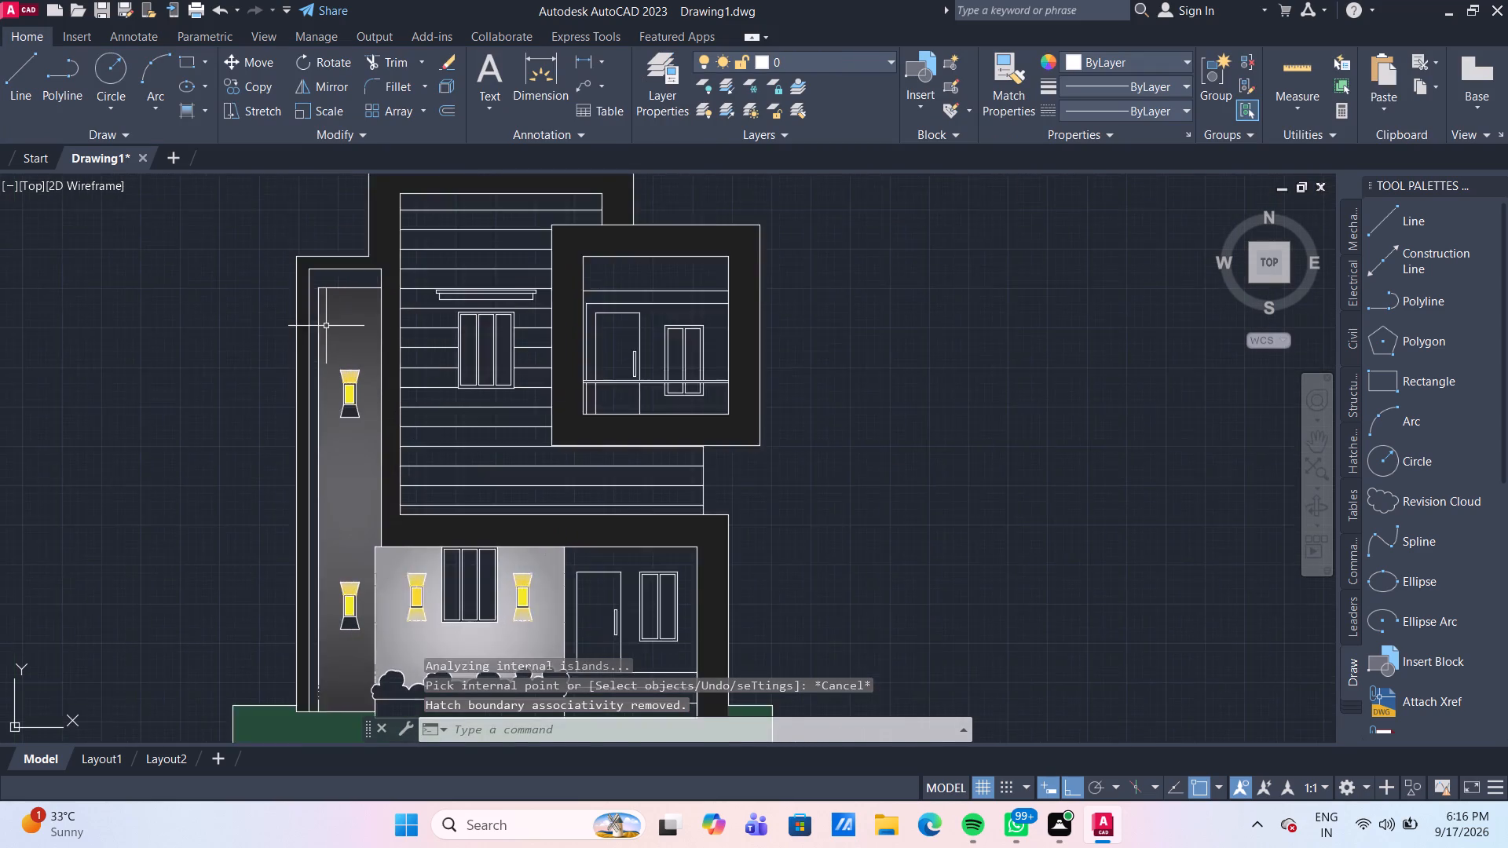
scroll(326, 326, up, 1)
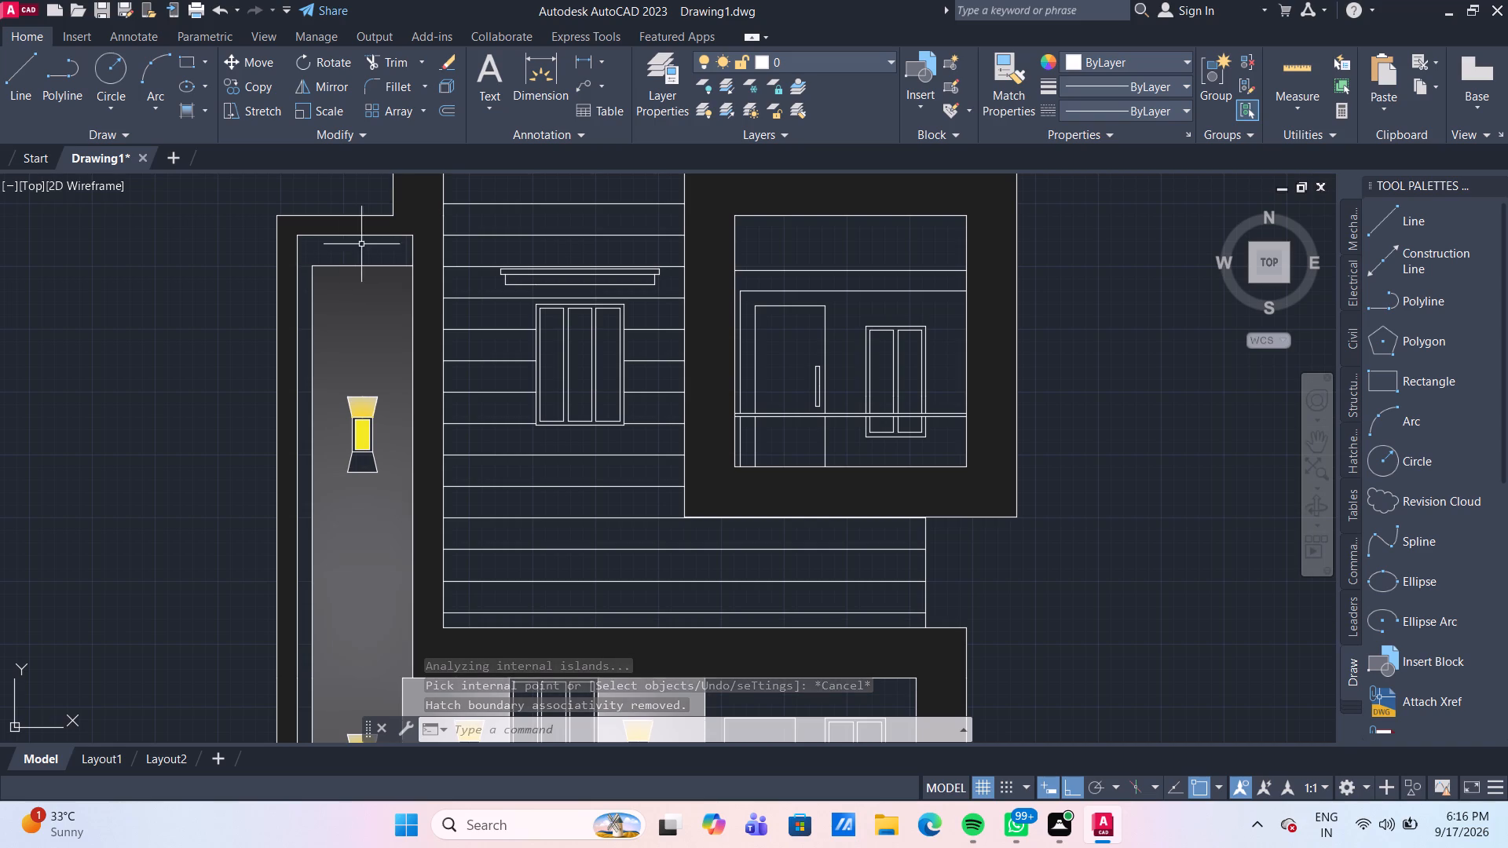
click(190, 111)
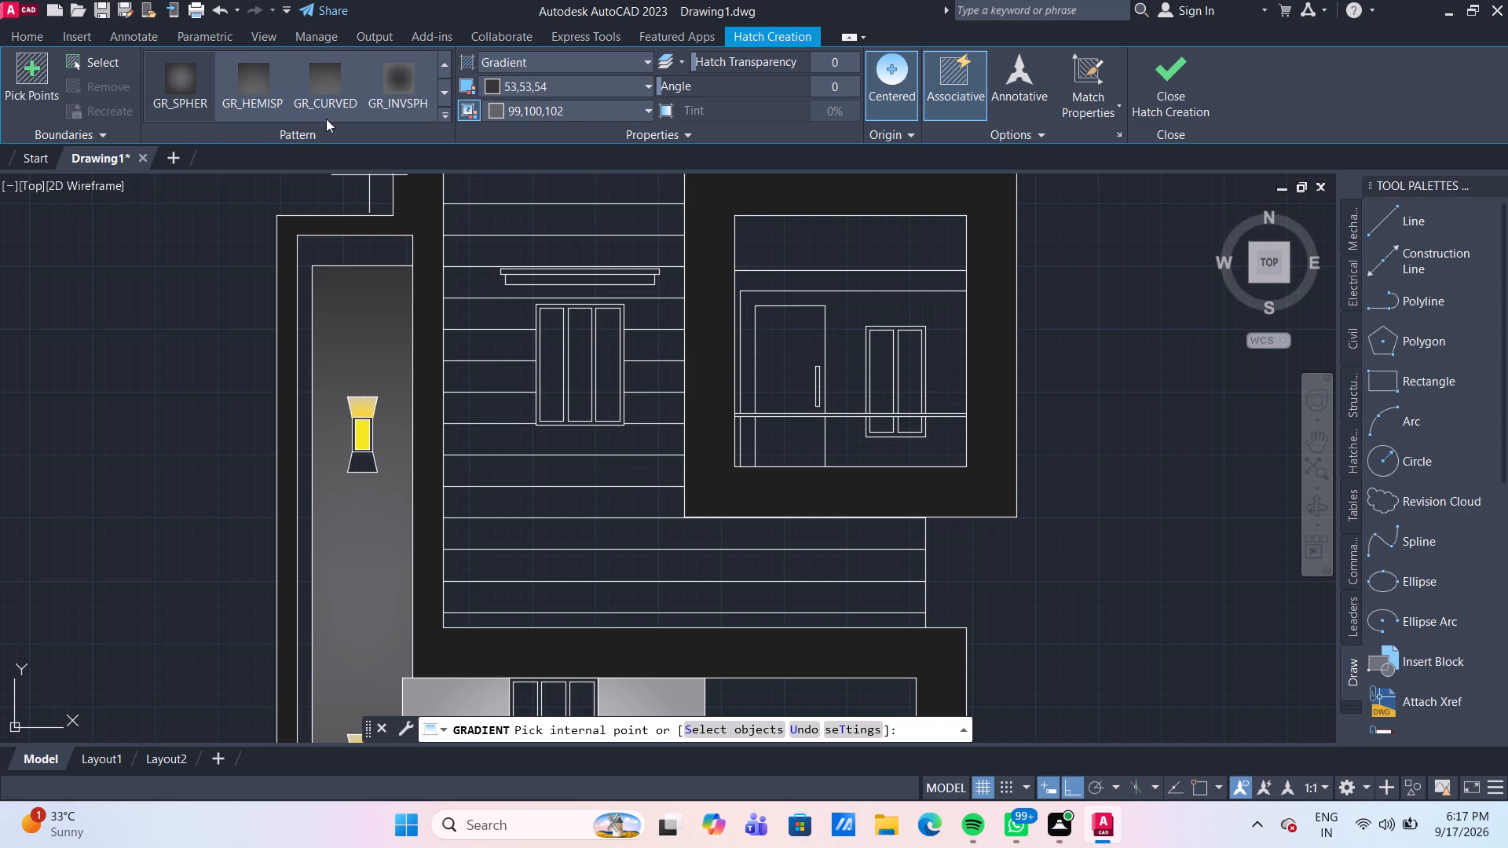
click(445, 94)
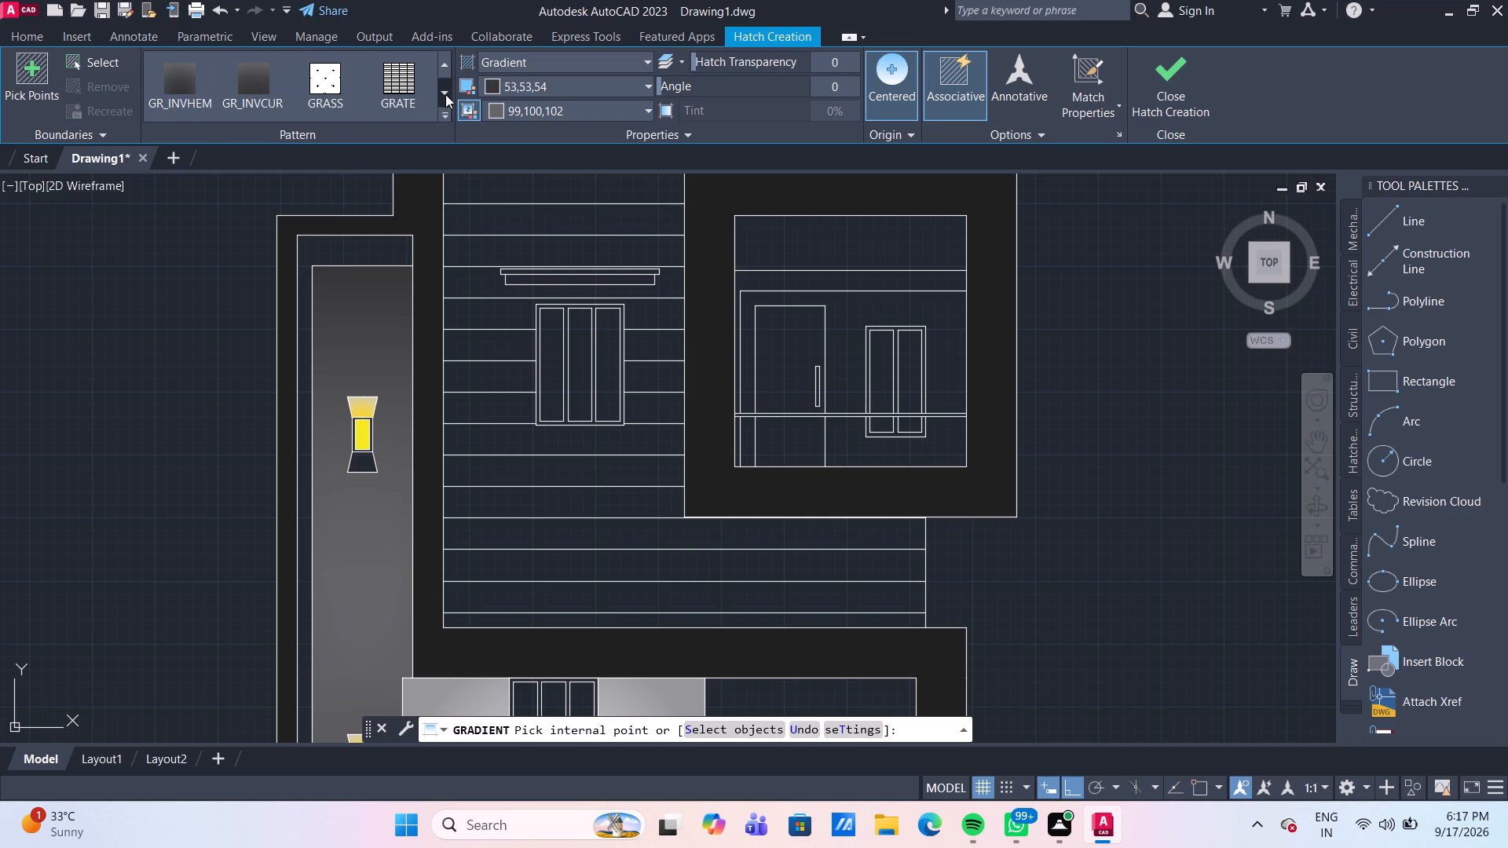
click(445, 94)
click(445, 62)
click(445, 62)
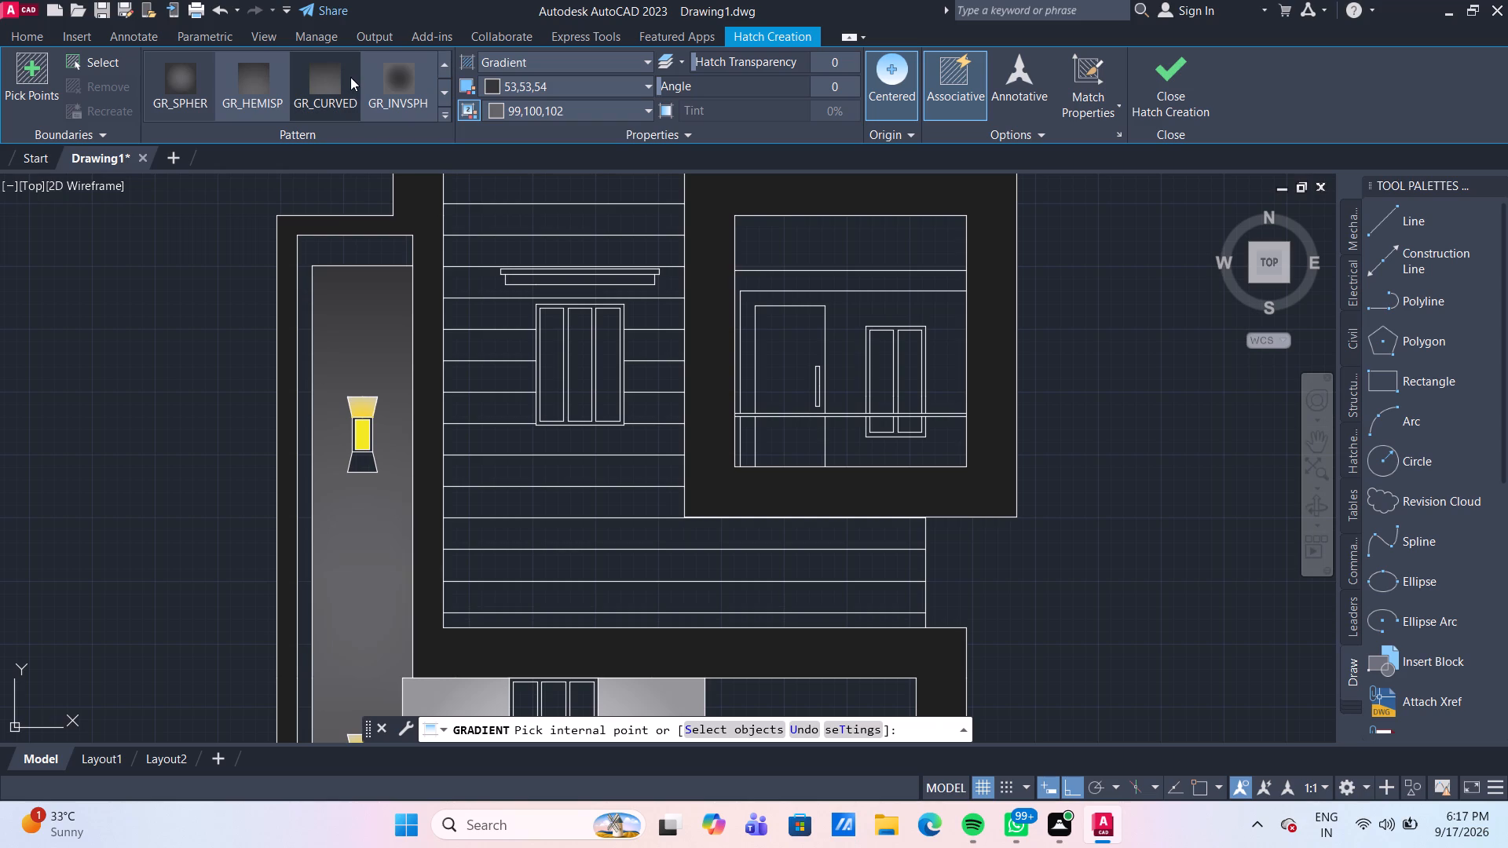
click(317, 90)
click(548, 88)
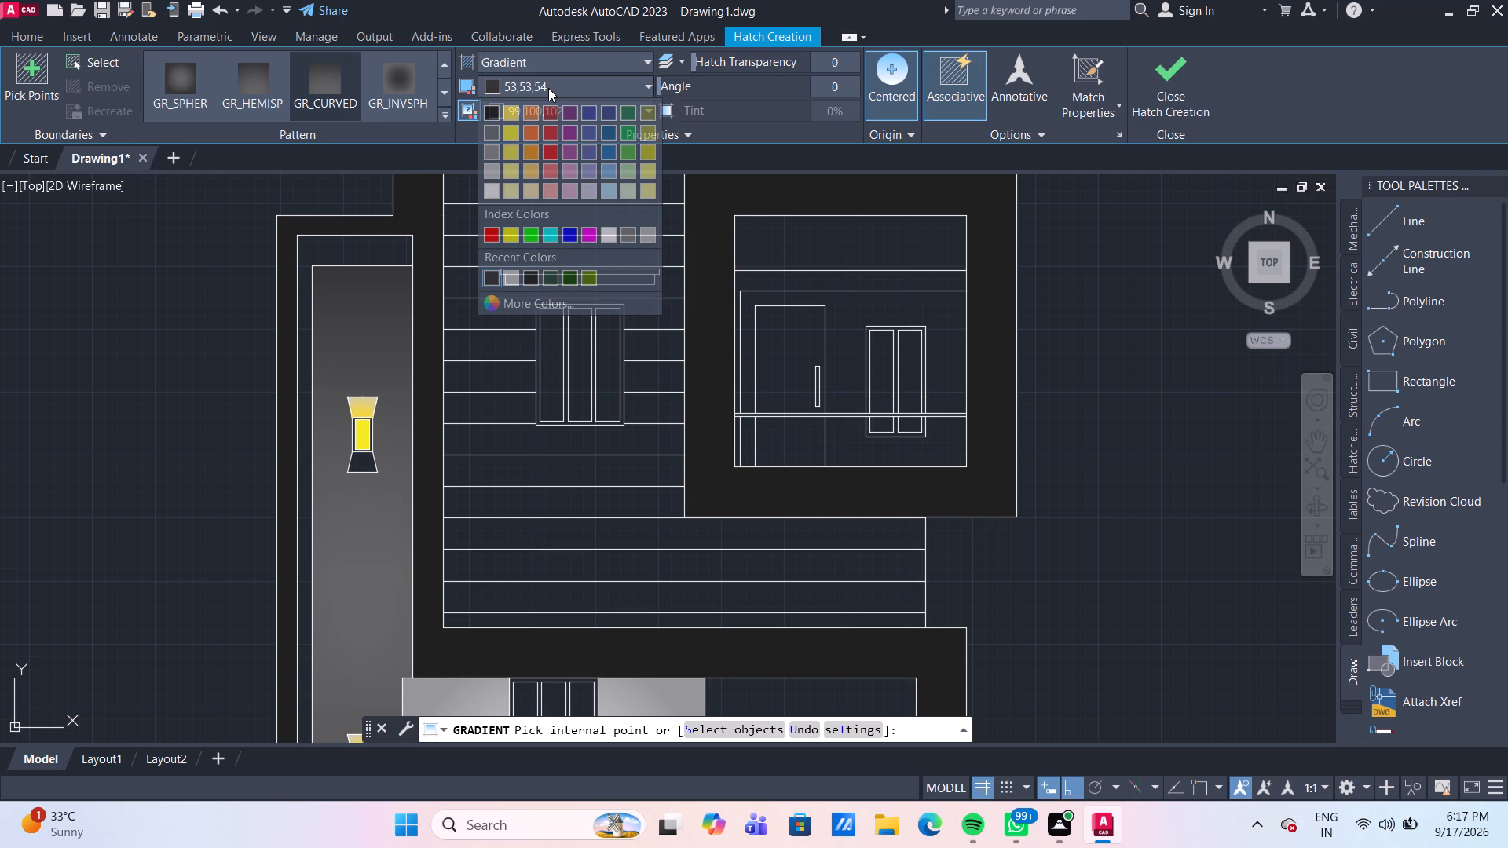
click(503, 302)
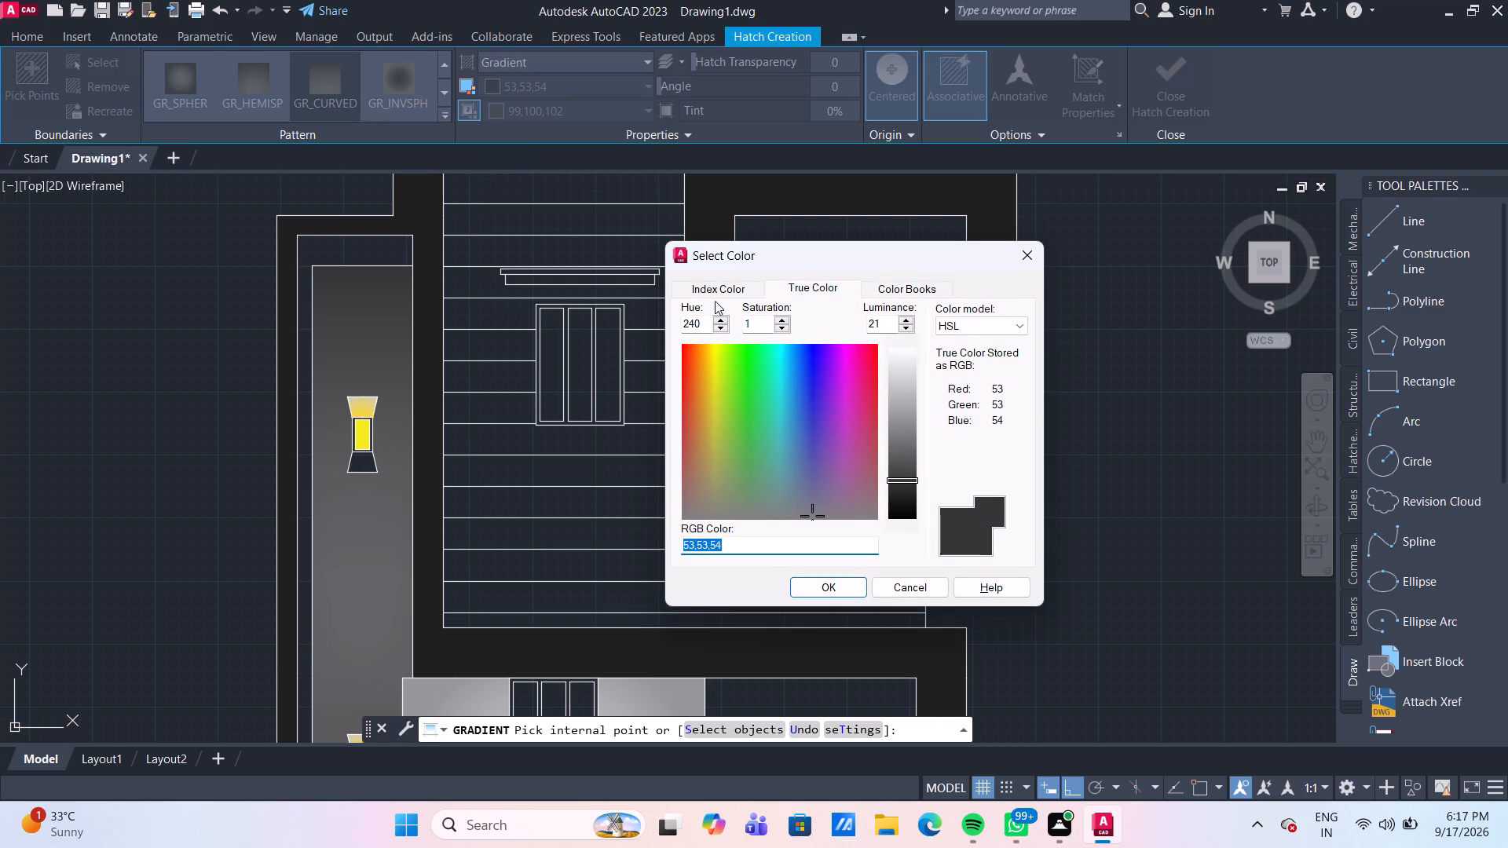
click(711, 293)
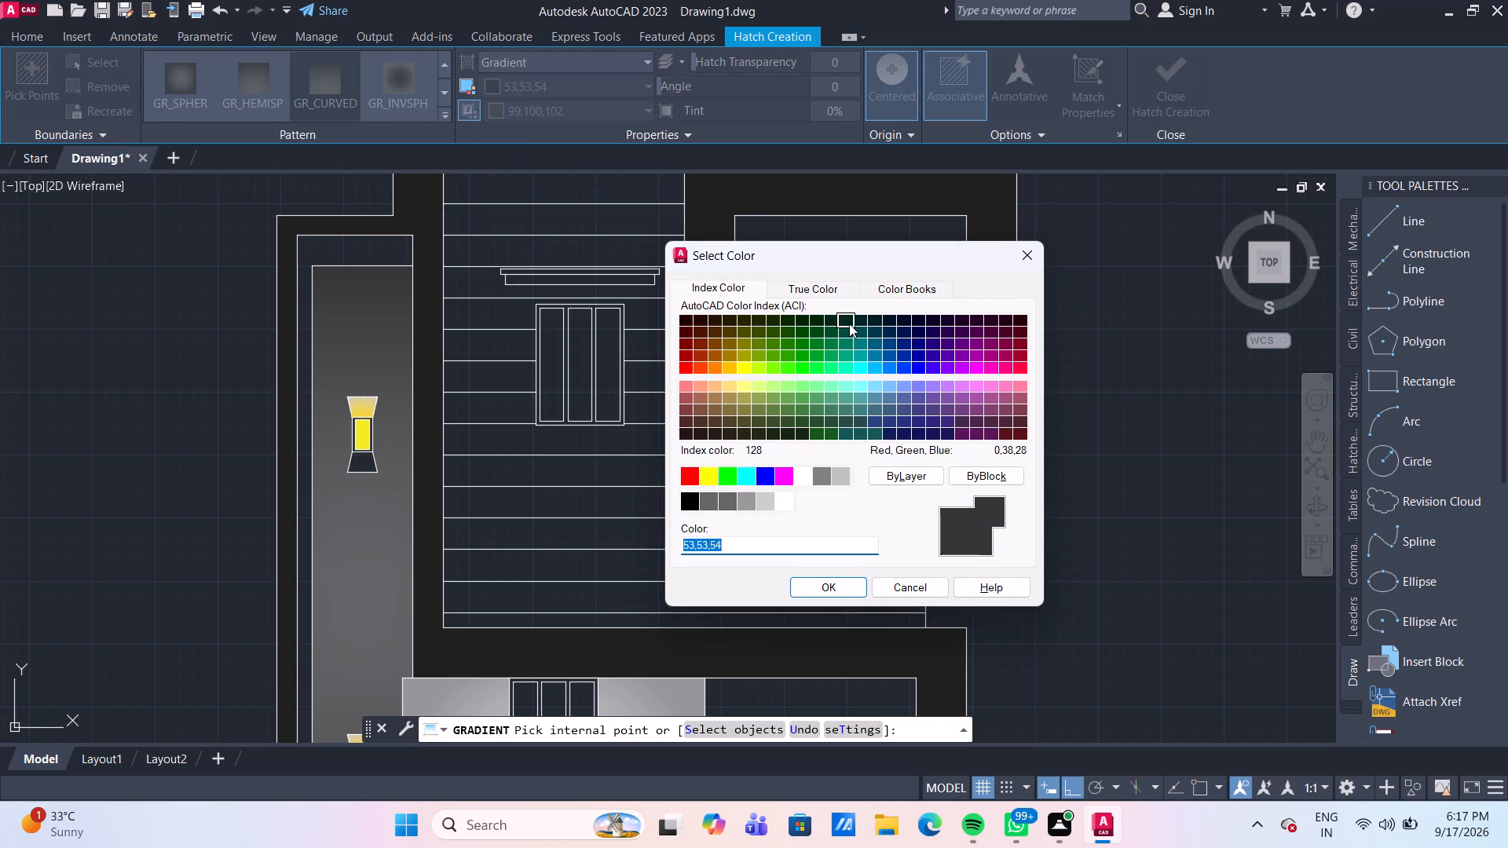
click(836, 317)
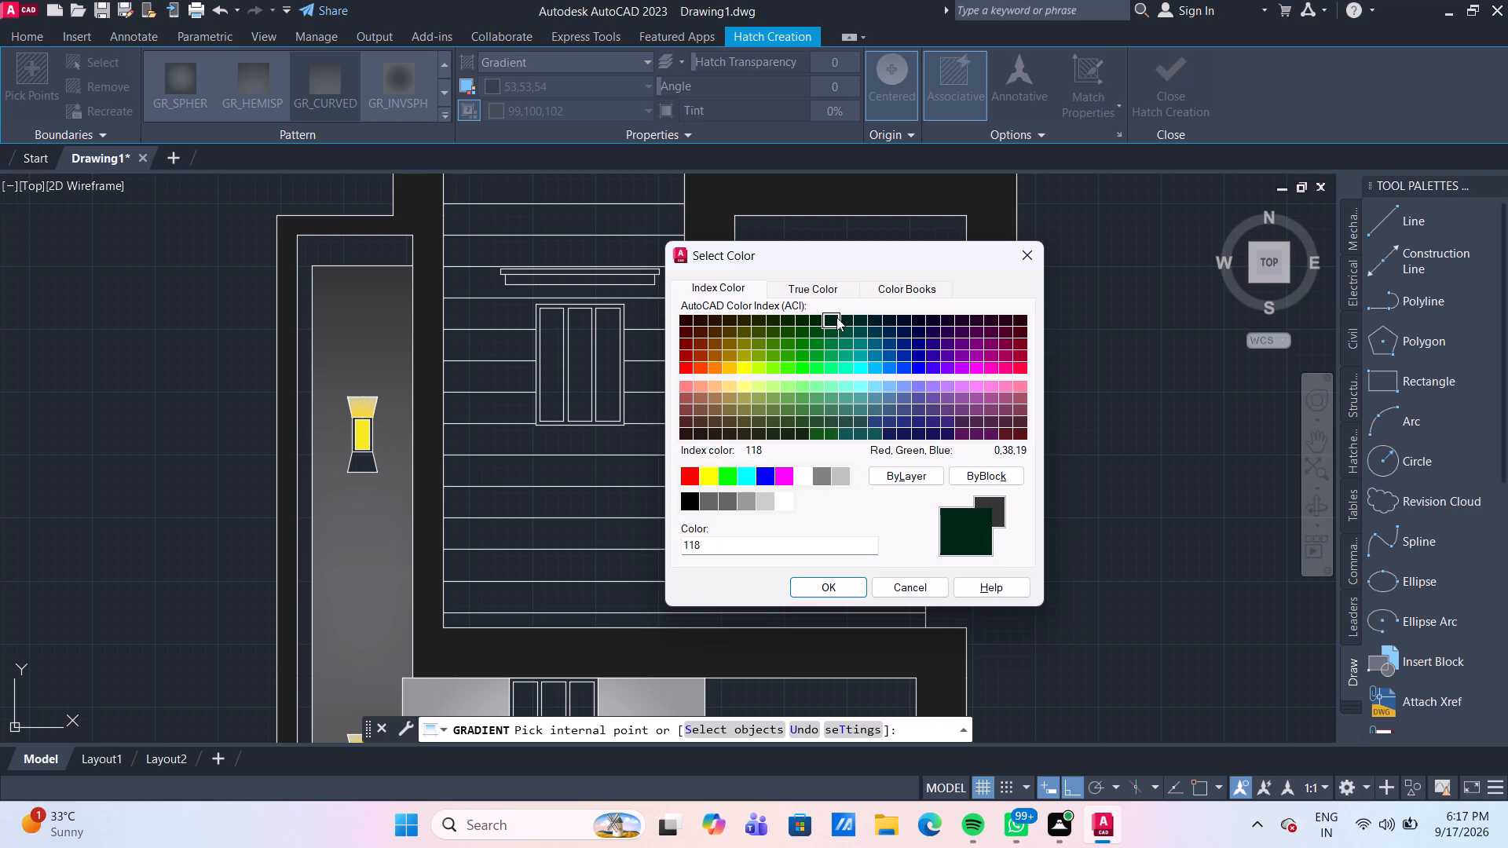
click(891, 433)
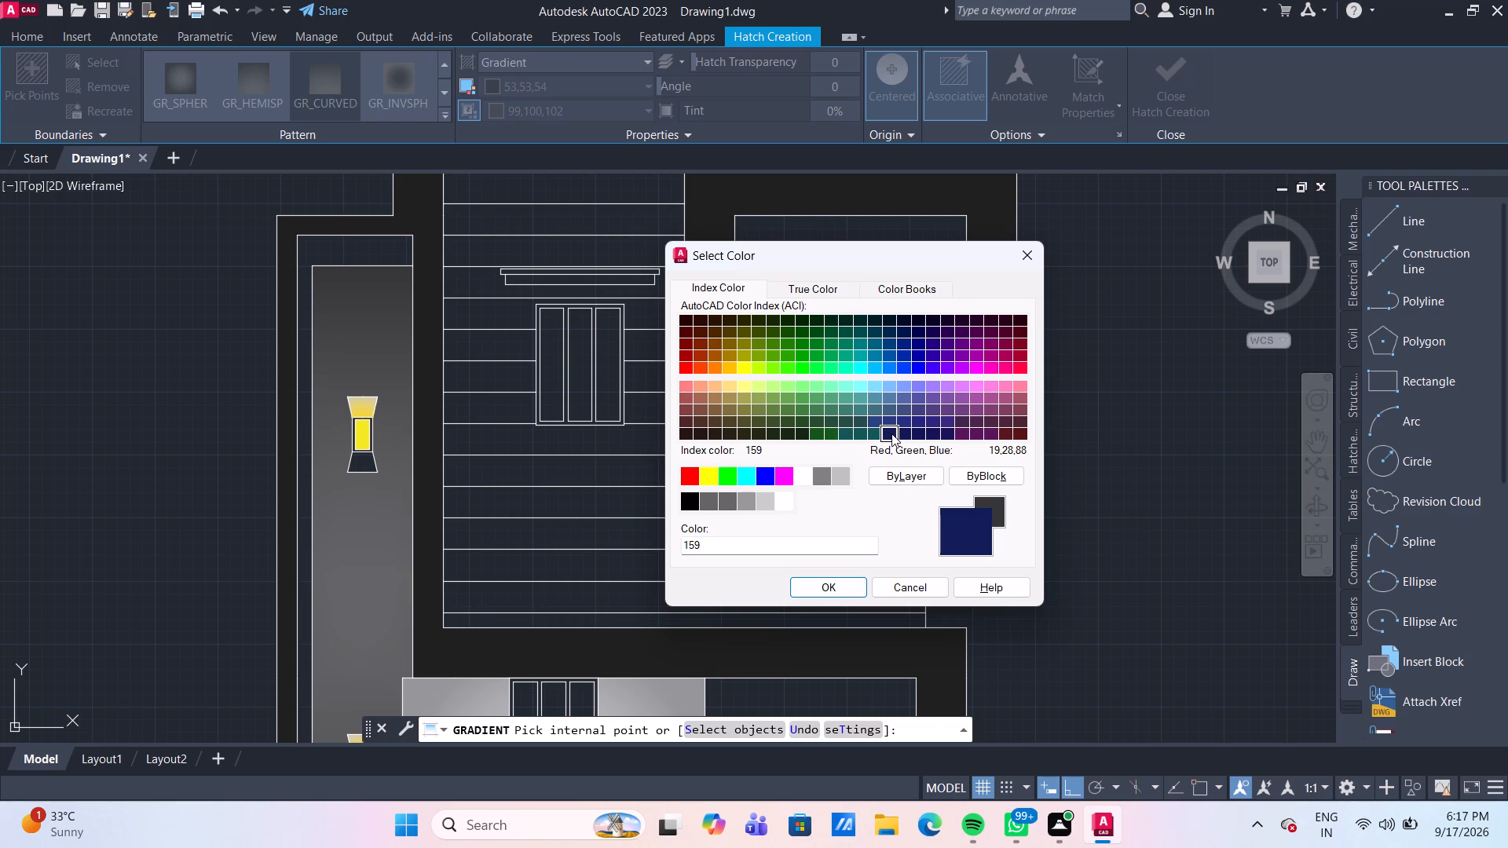
click(817, 583)
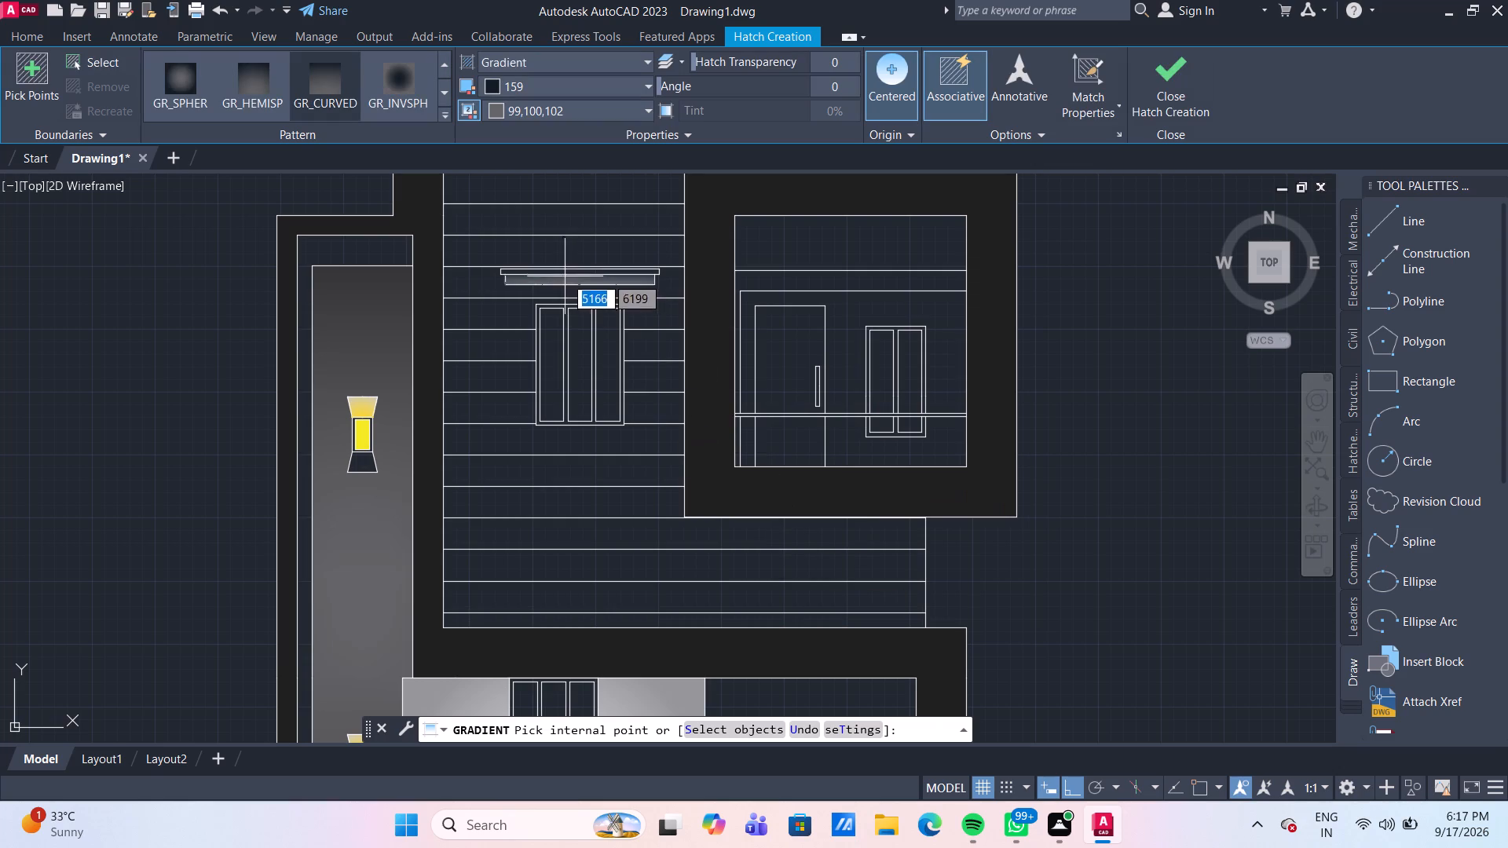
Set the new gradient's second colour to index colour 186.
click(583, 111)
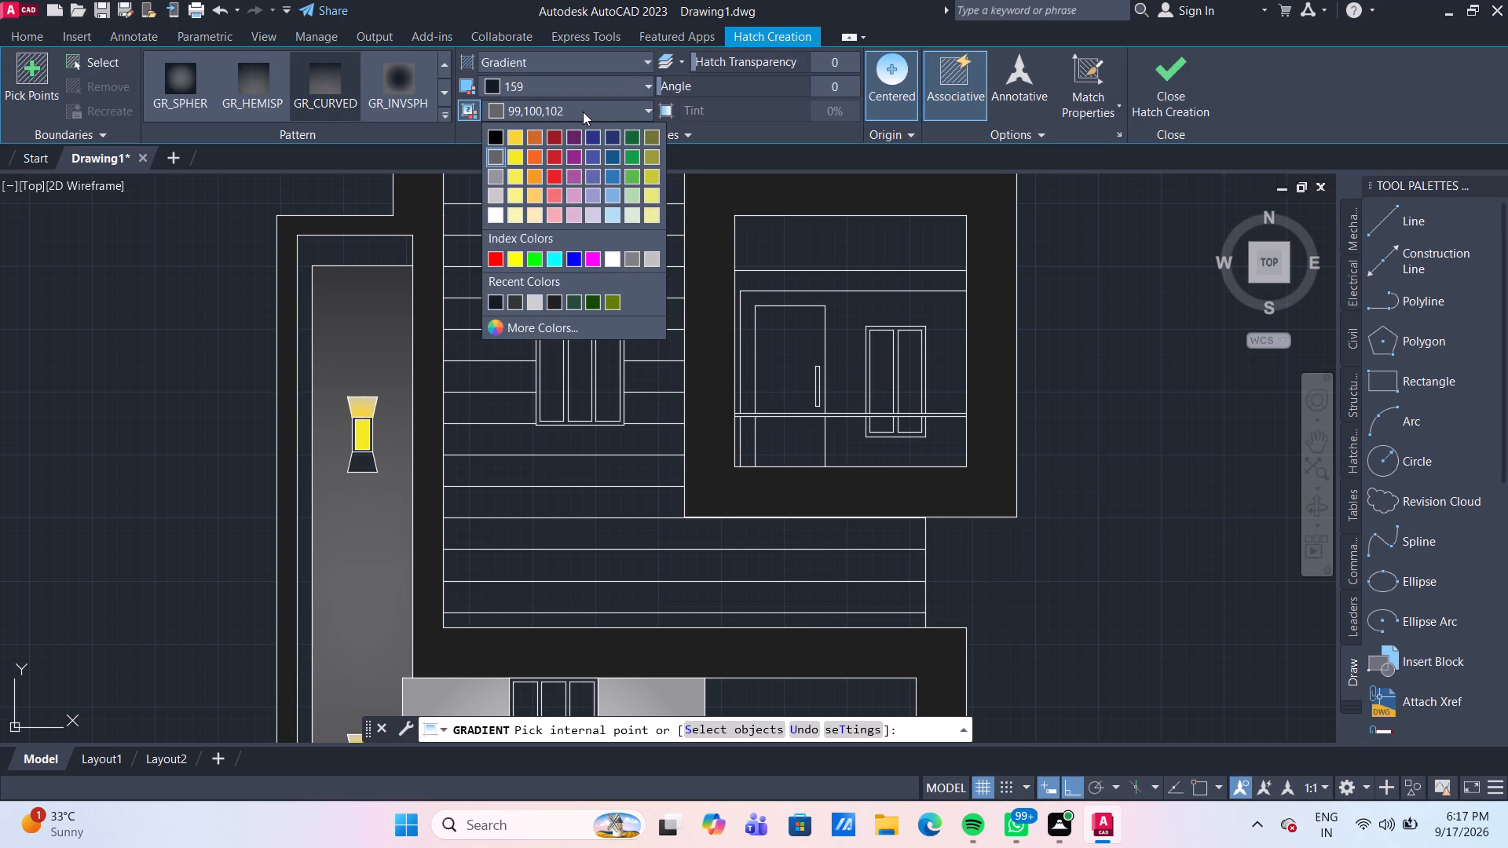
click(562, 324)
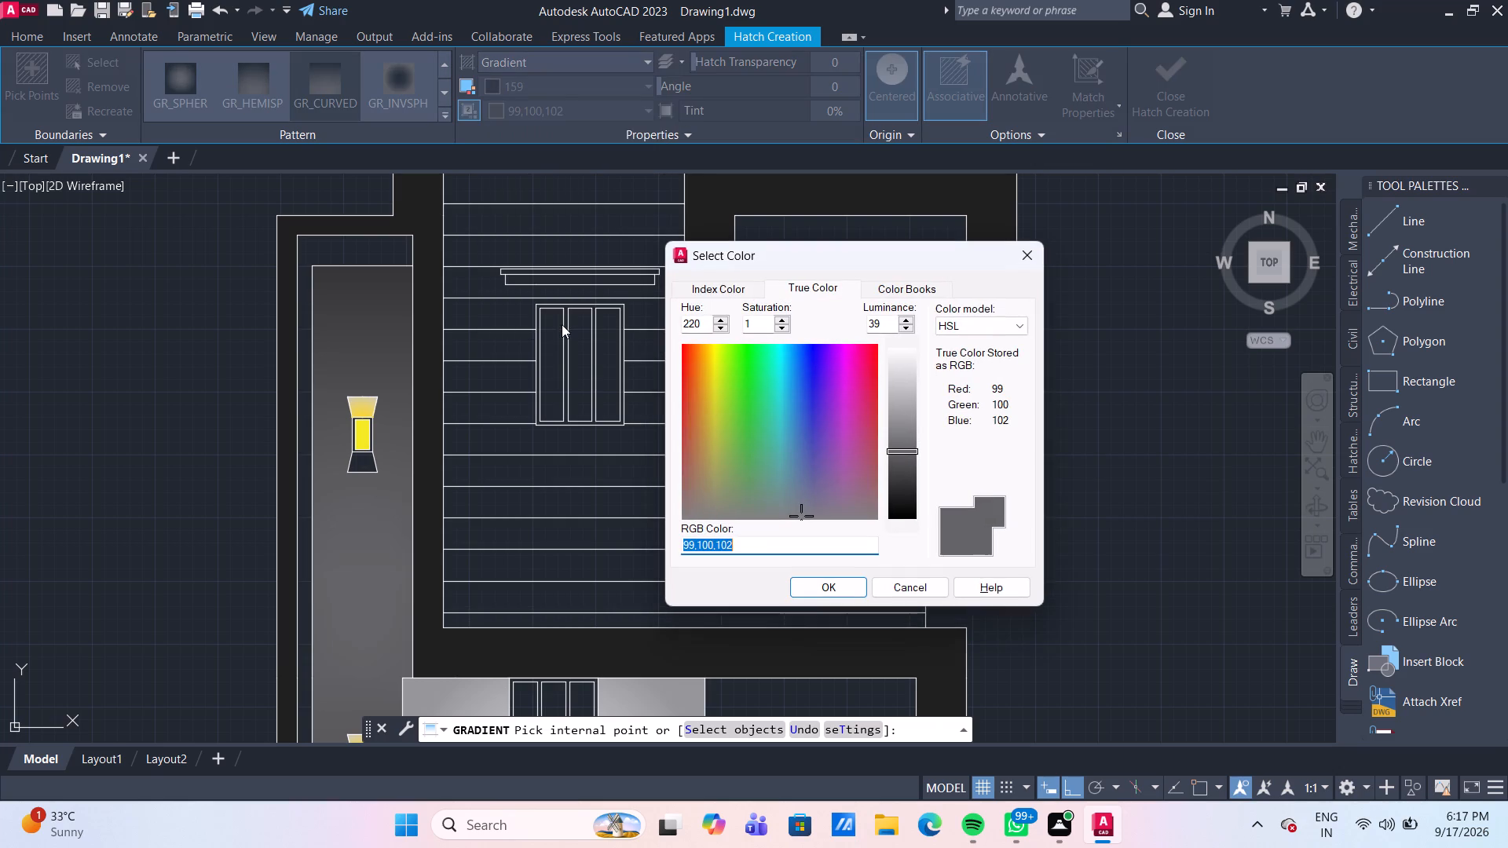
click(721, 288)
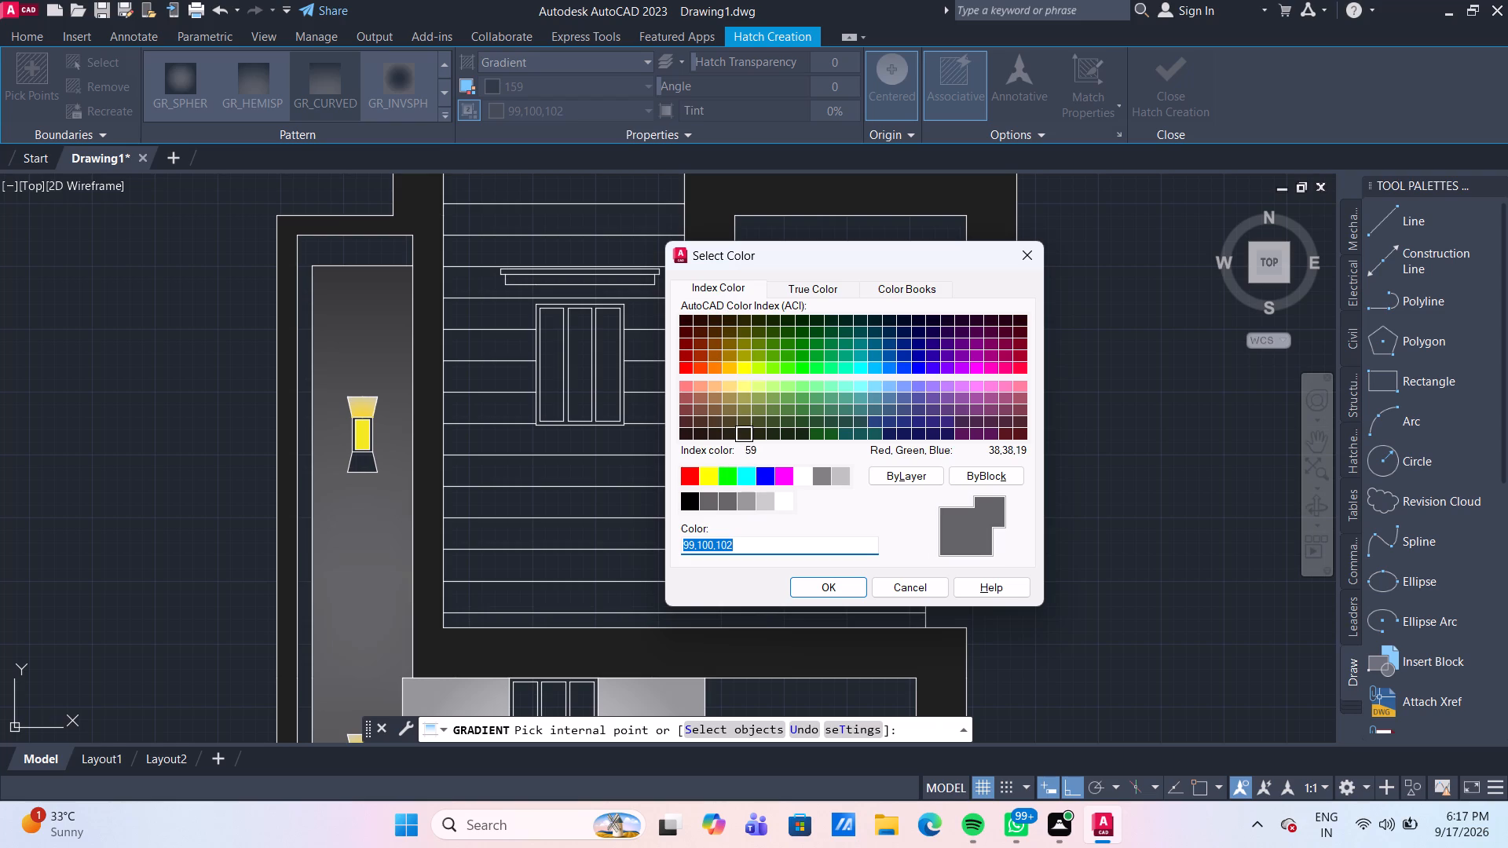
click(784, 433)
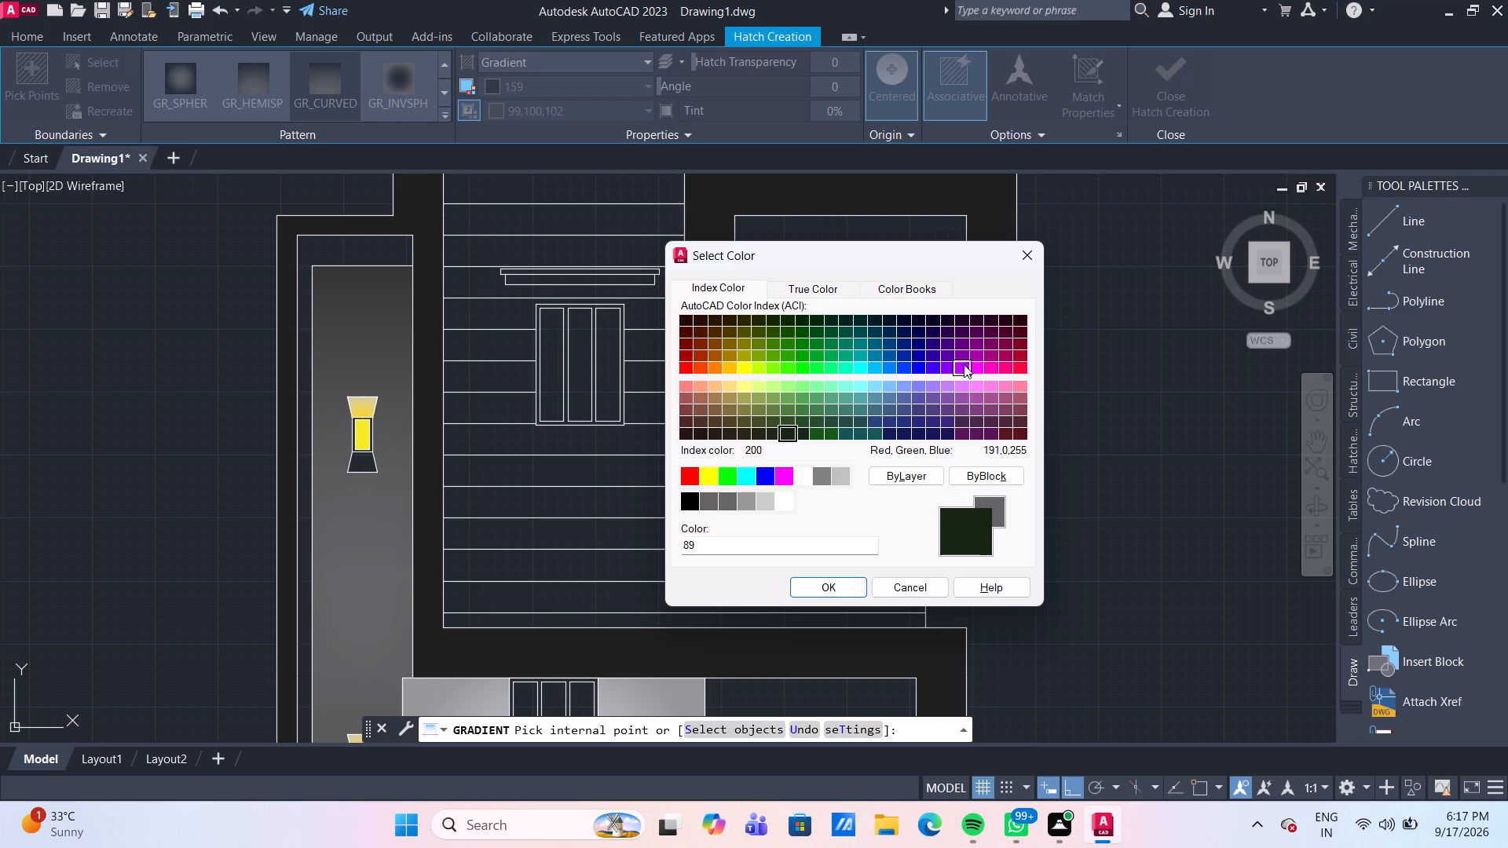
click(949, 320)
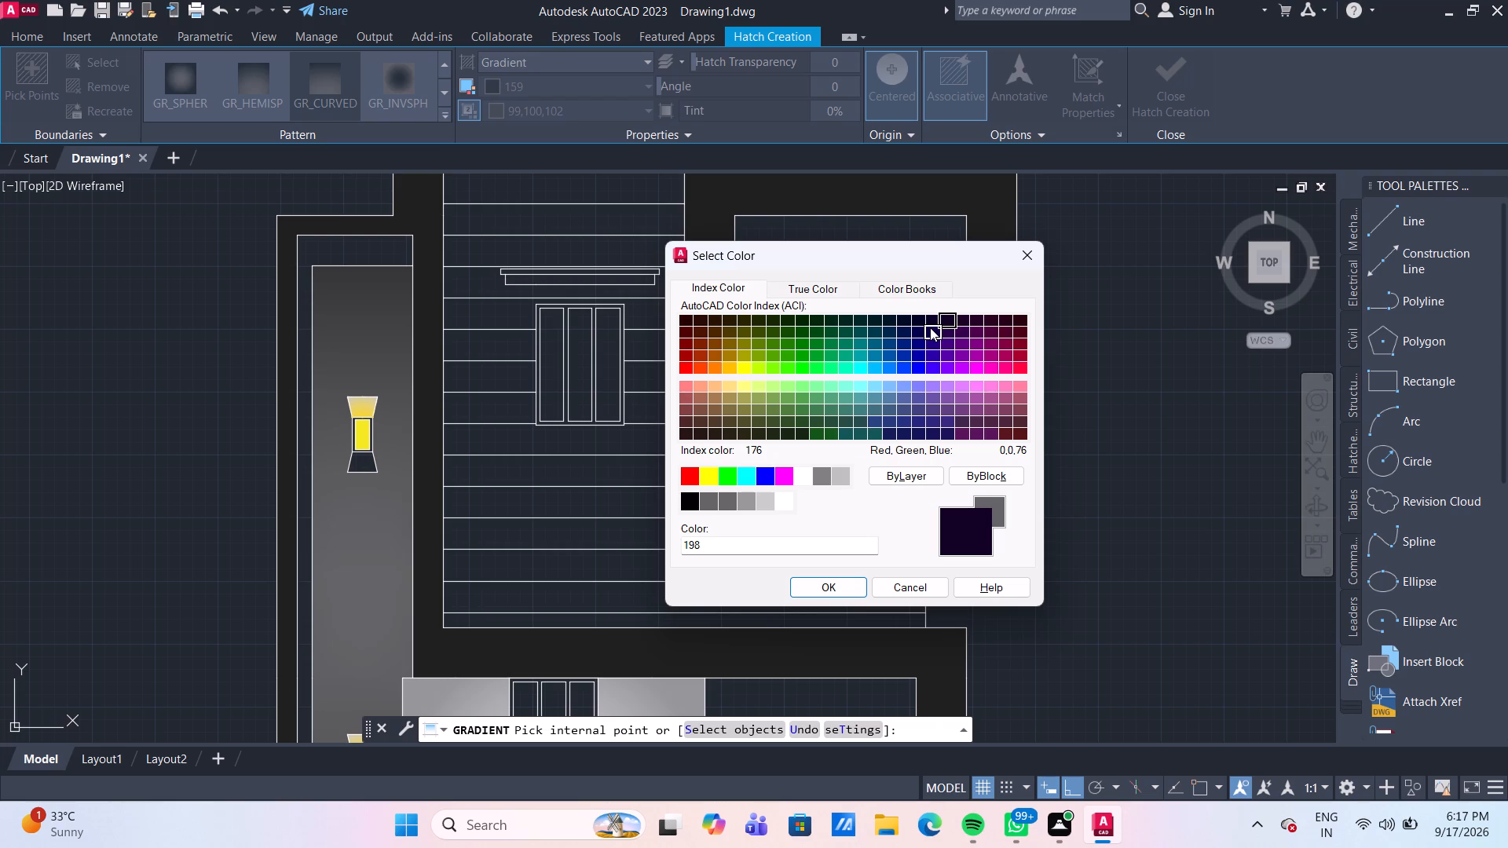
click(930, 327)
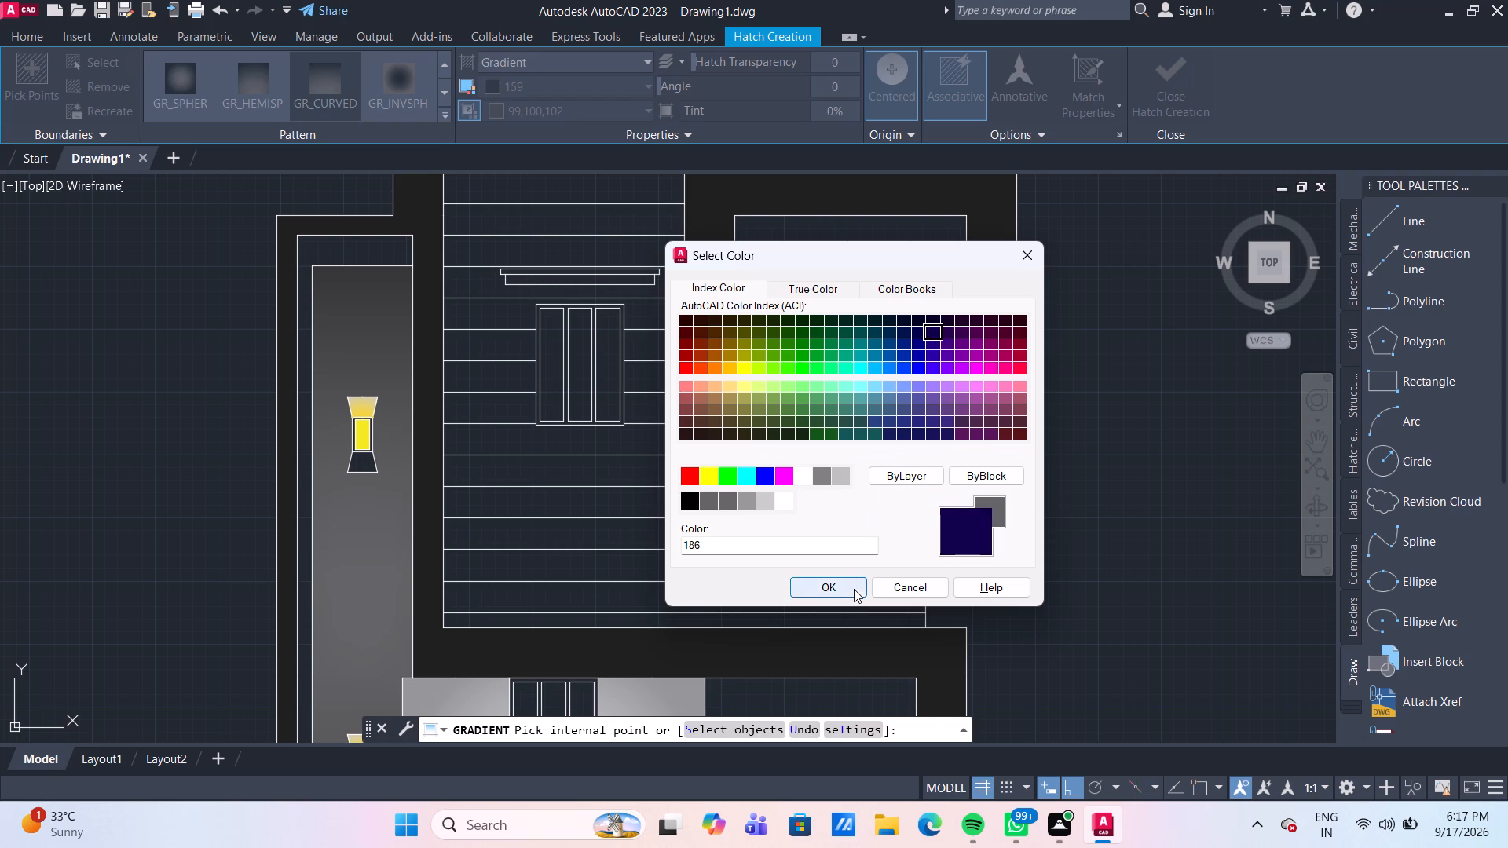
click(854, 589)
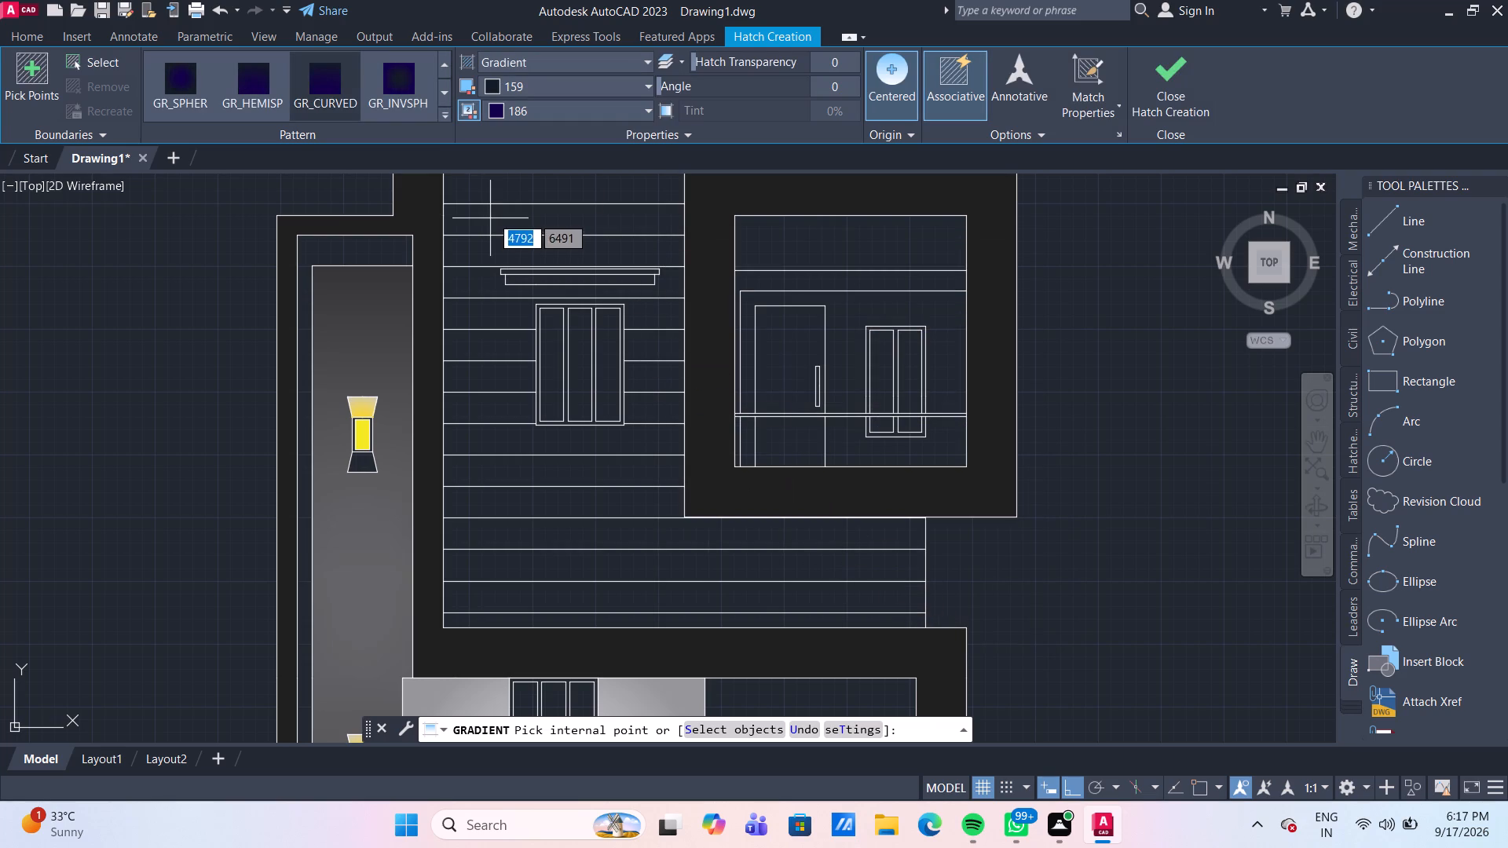
Fill the narrow L-shaped strip bordering the tall wall strip with a GR_INVSPH gradient, first colour set to index colour 155.
click(518, 83)
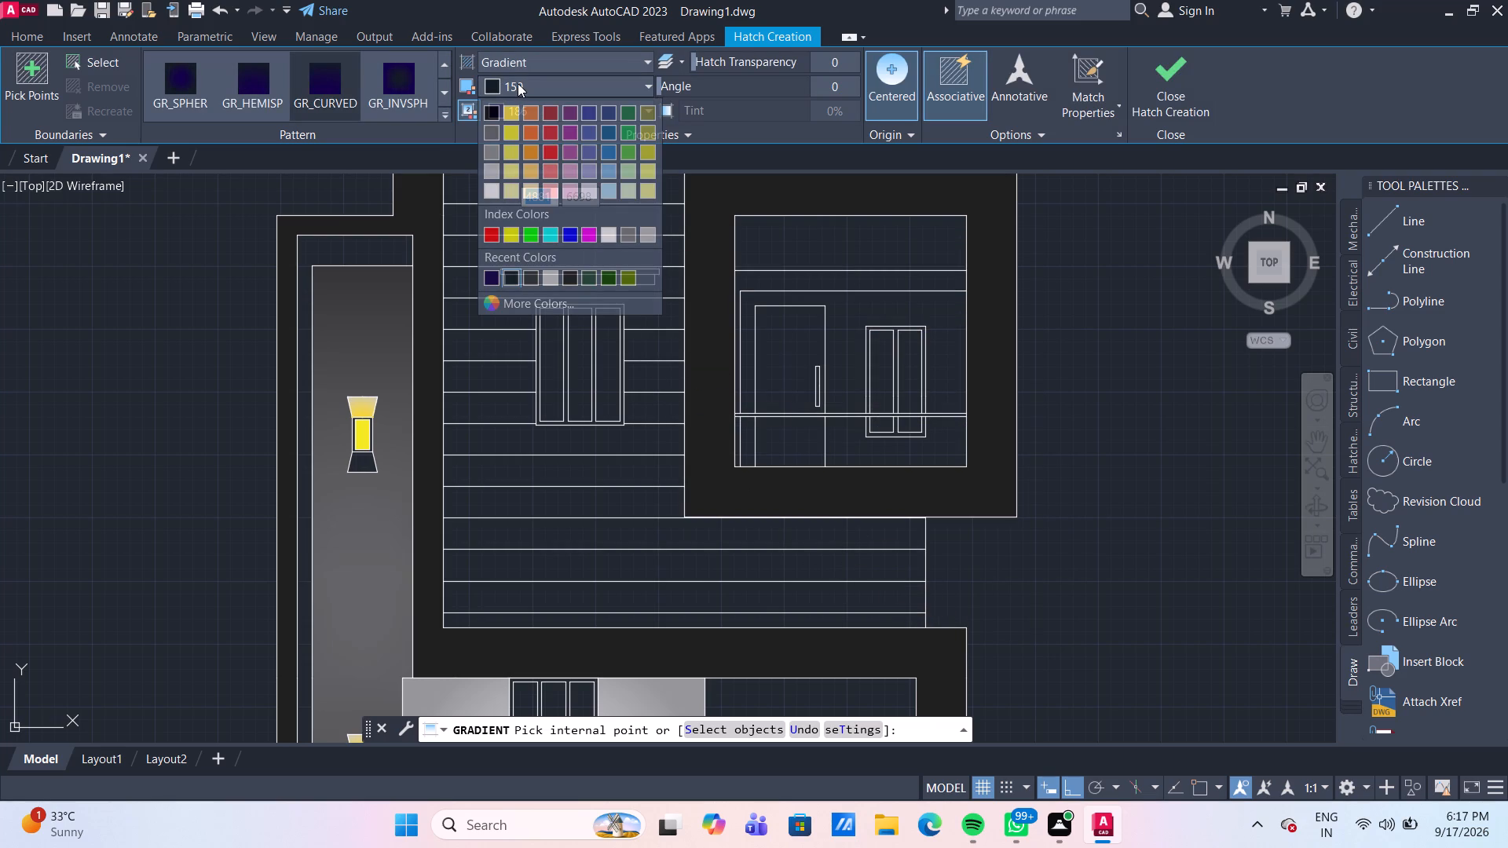
click(550, 298)
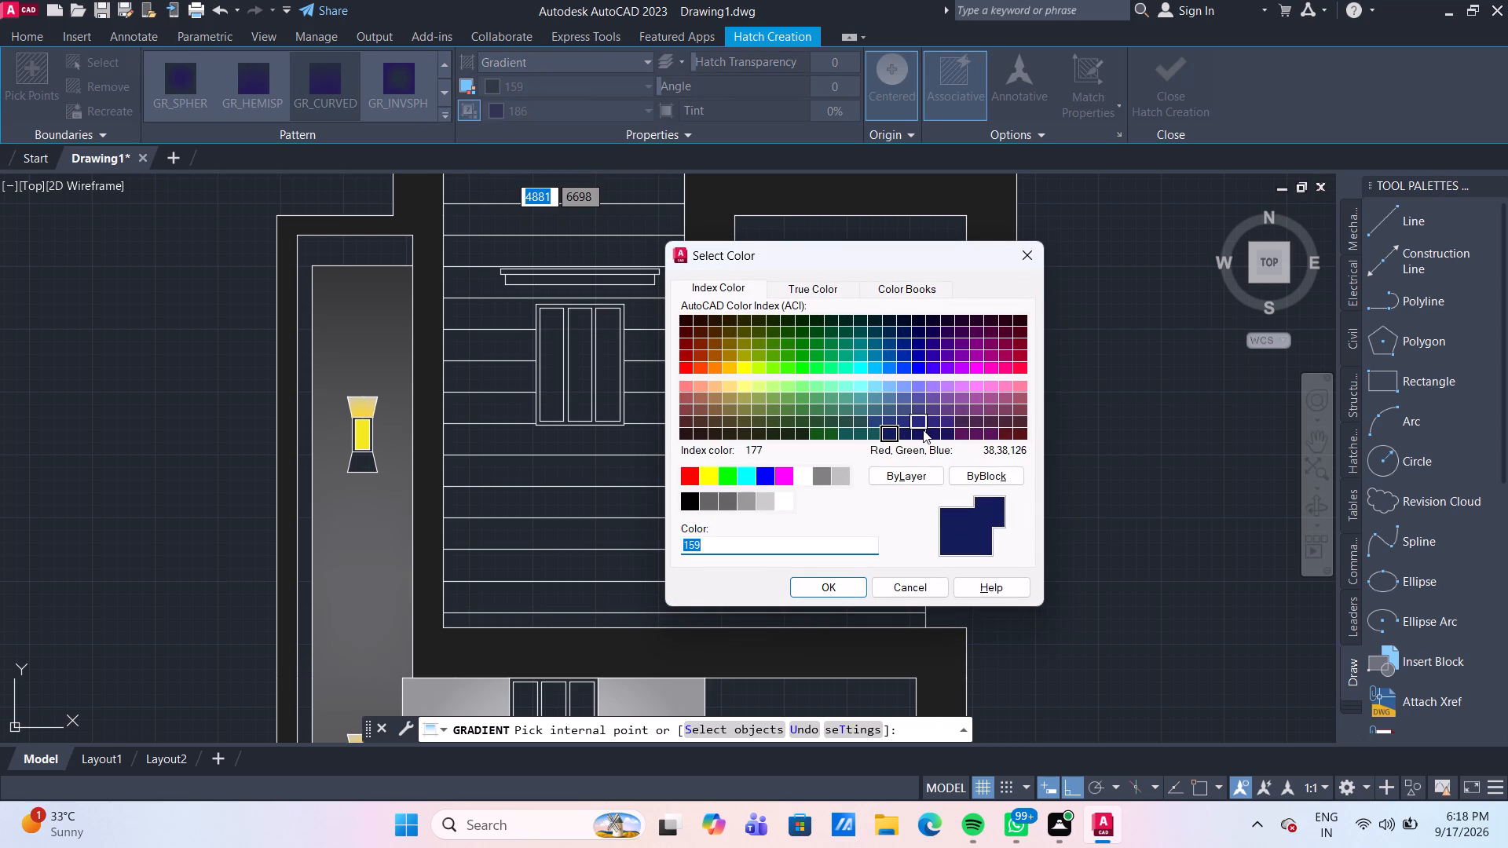
click(895, 398)
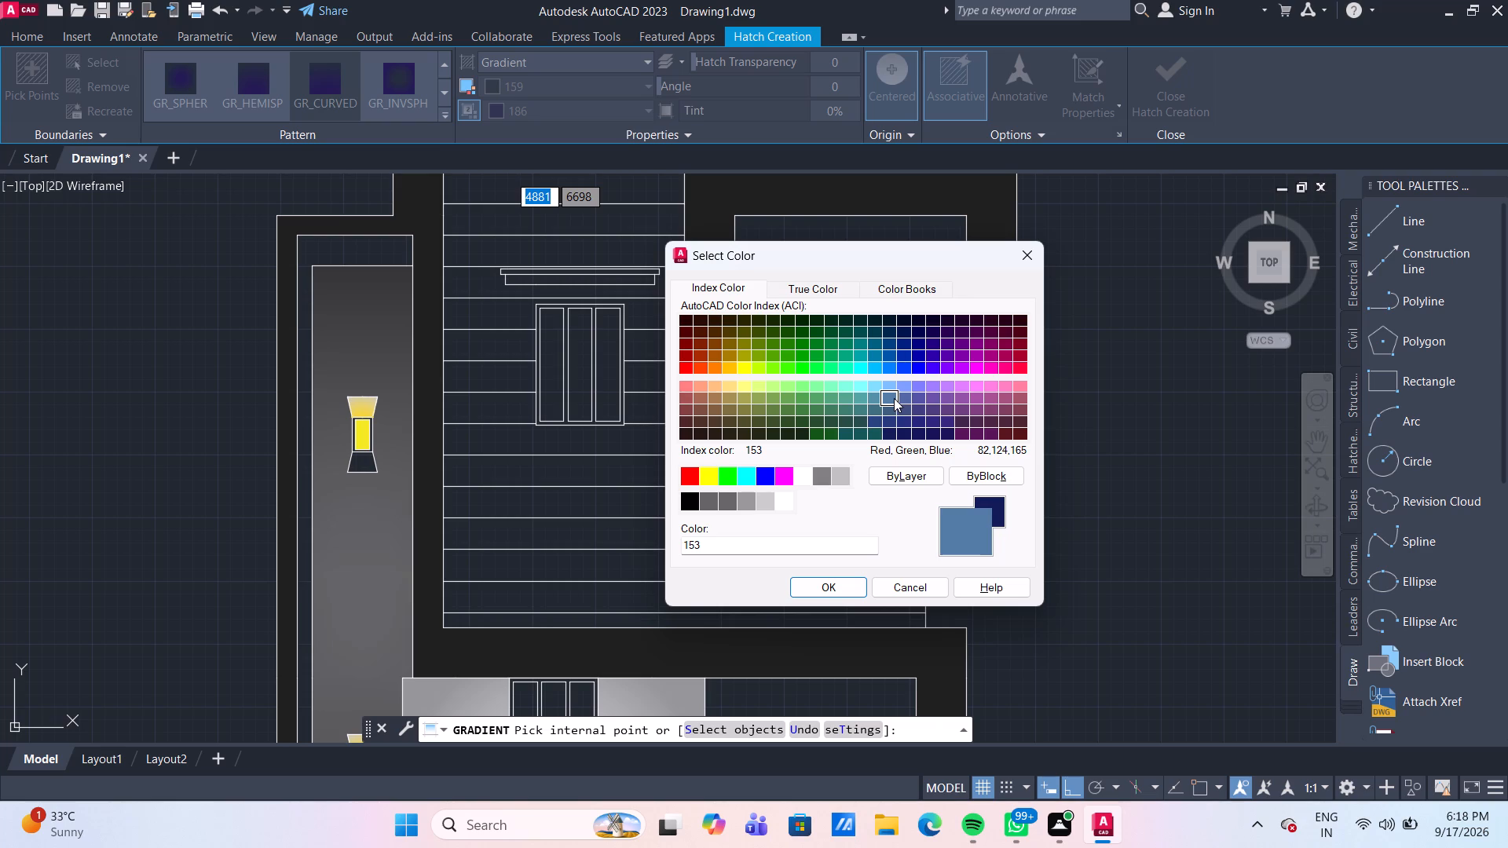
click(890, 408)
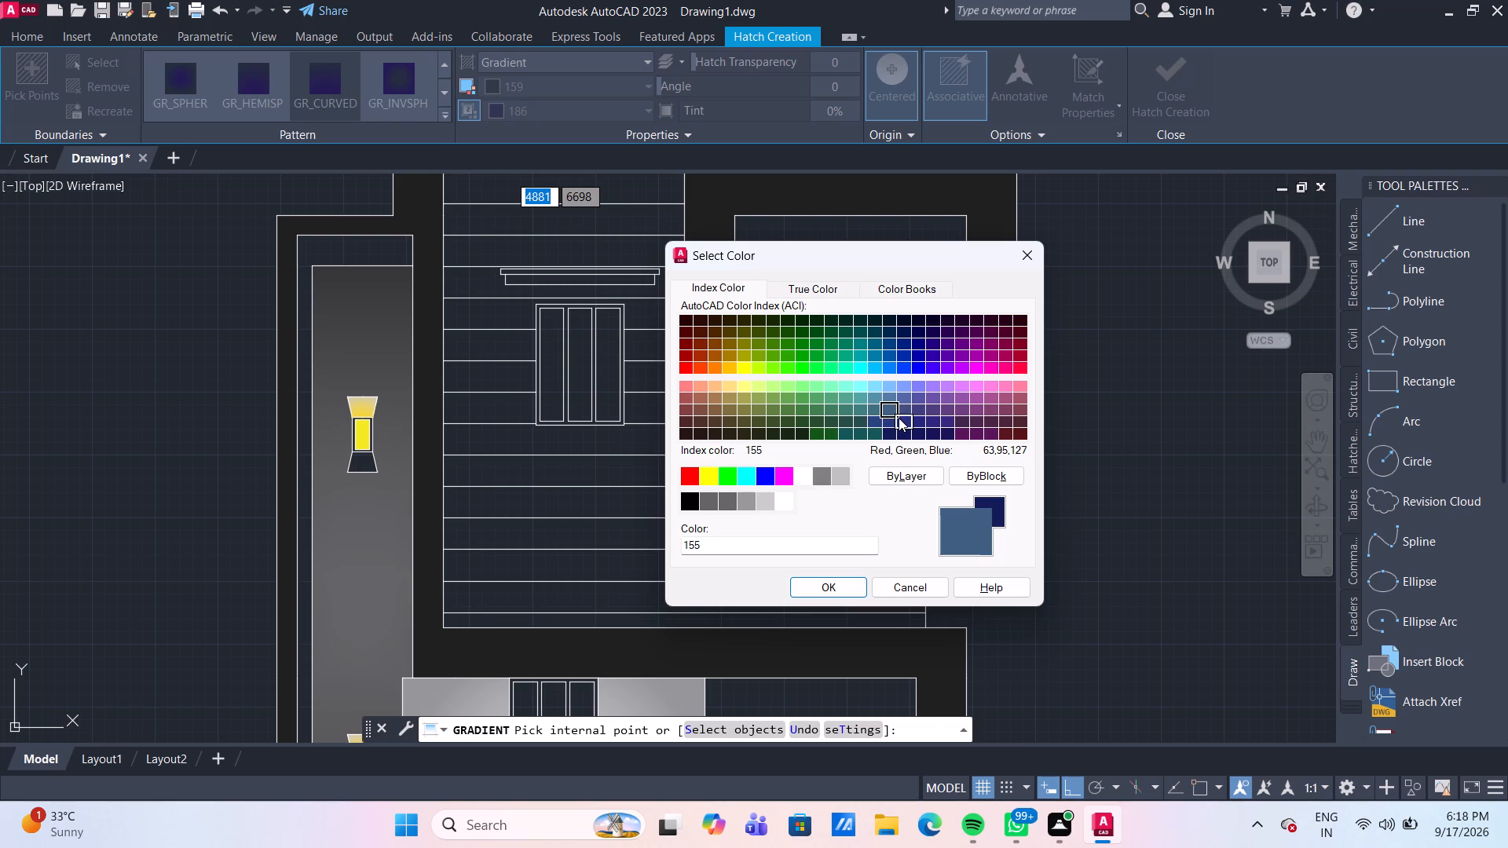
click(822, 590)
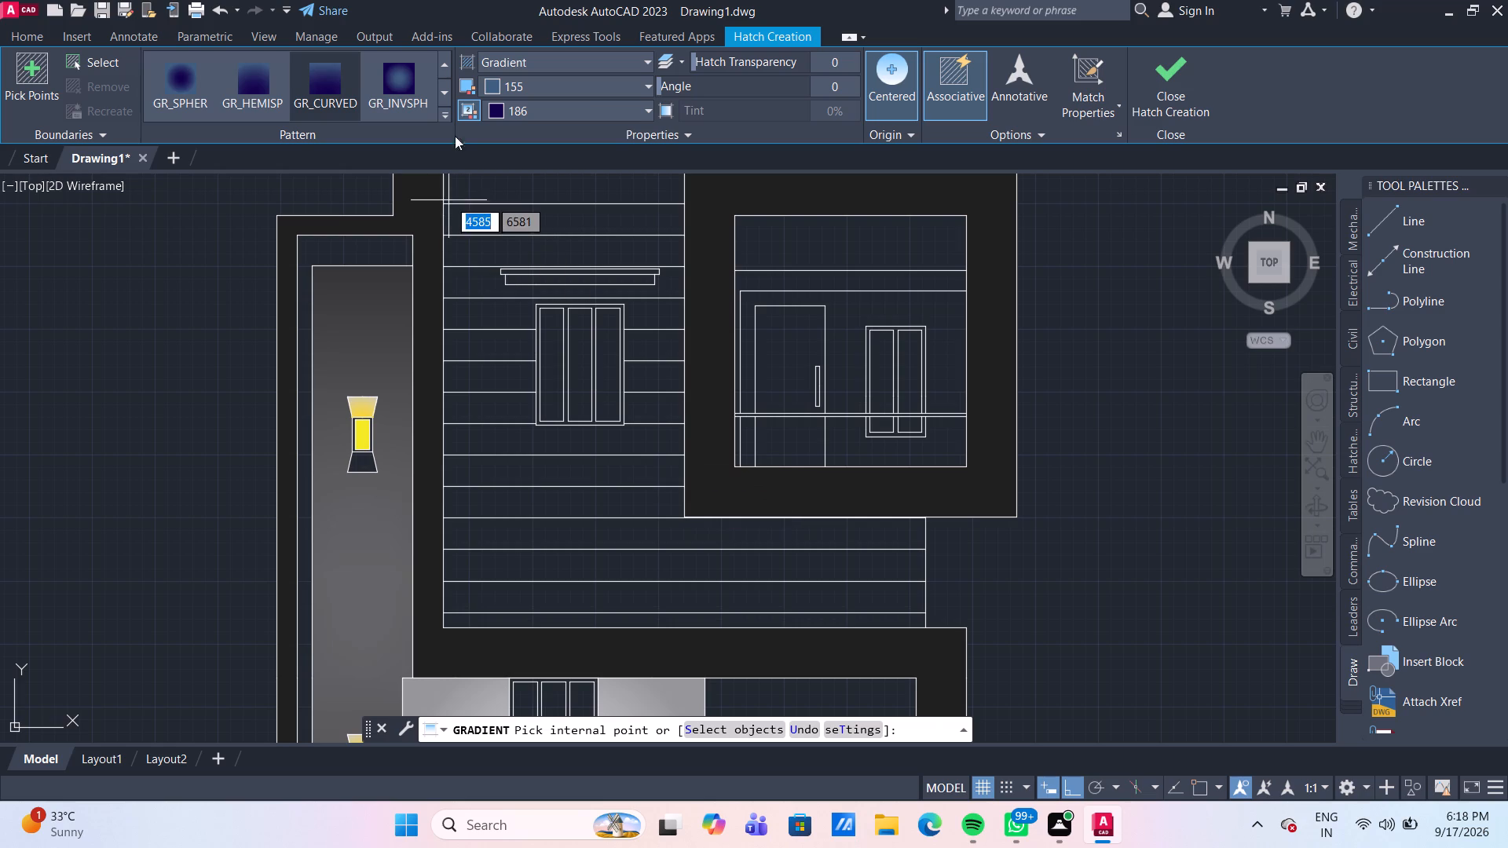
click(394, 85)
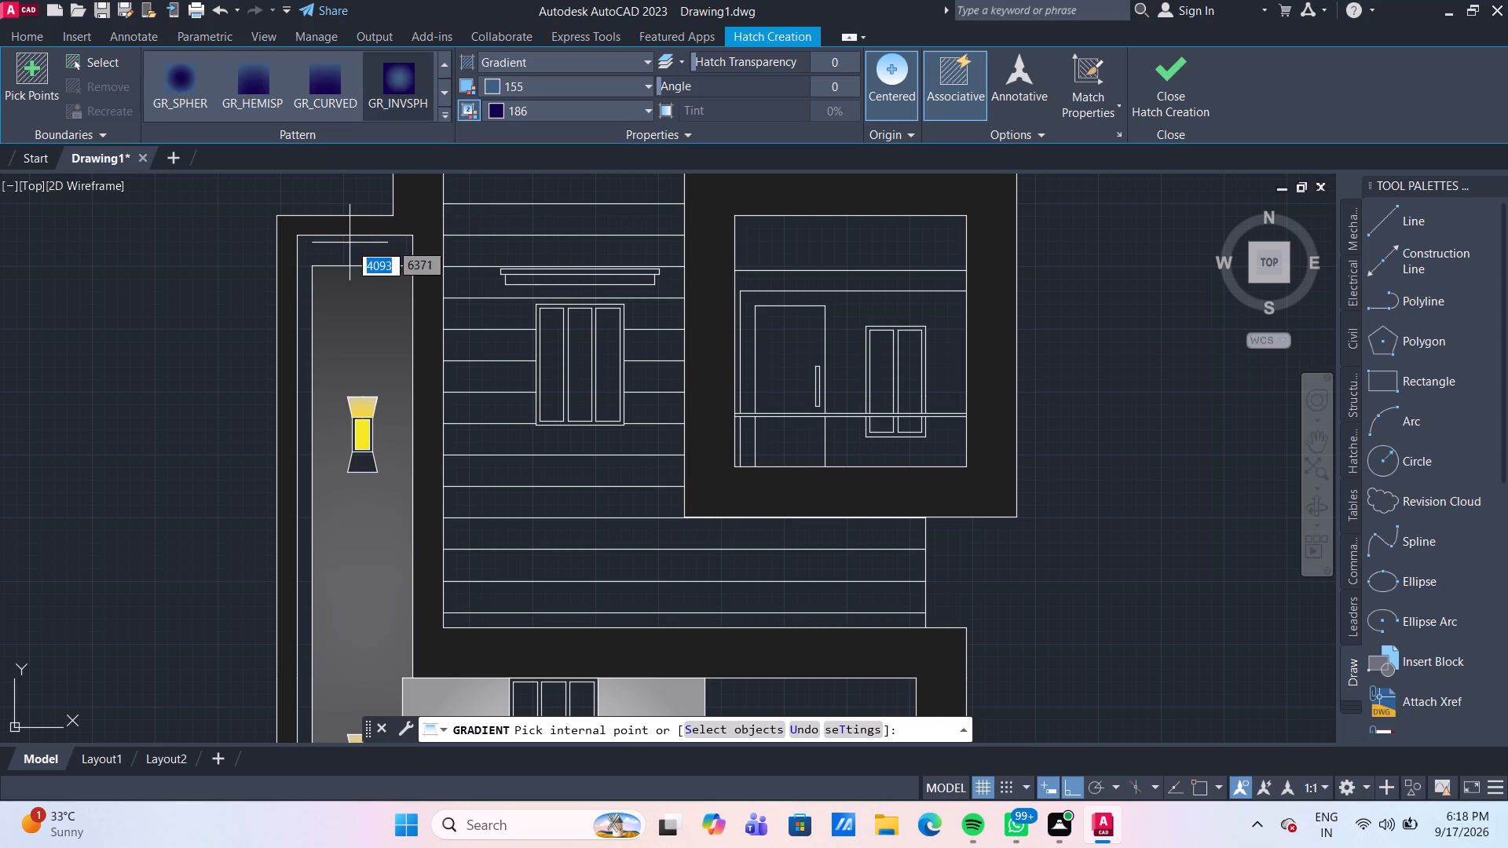
click(349, 247)
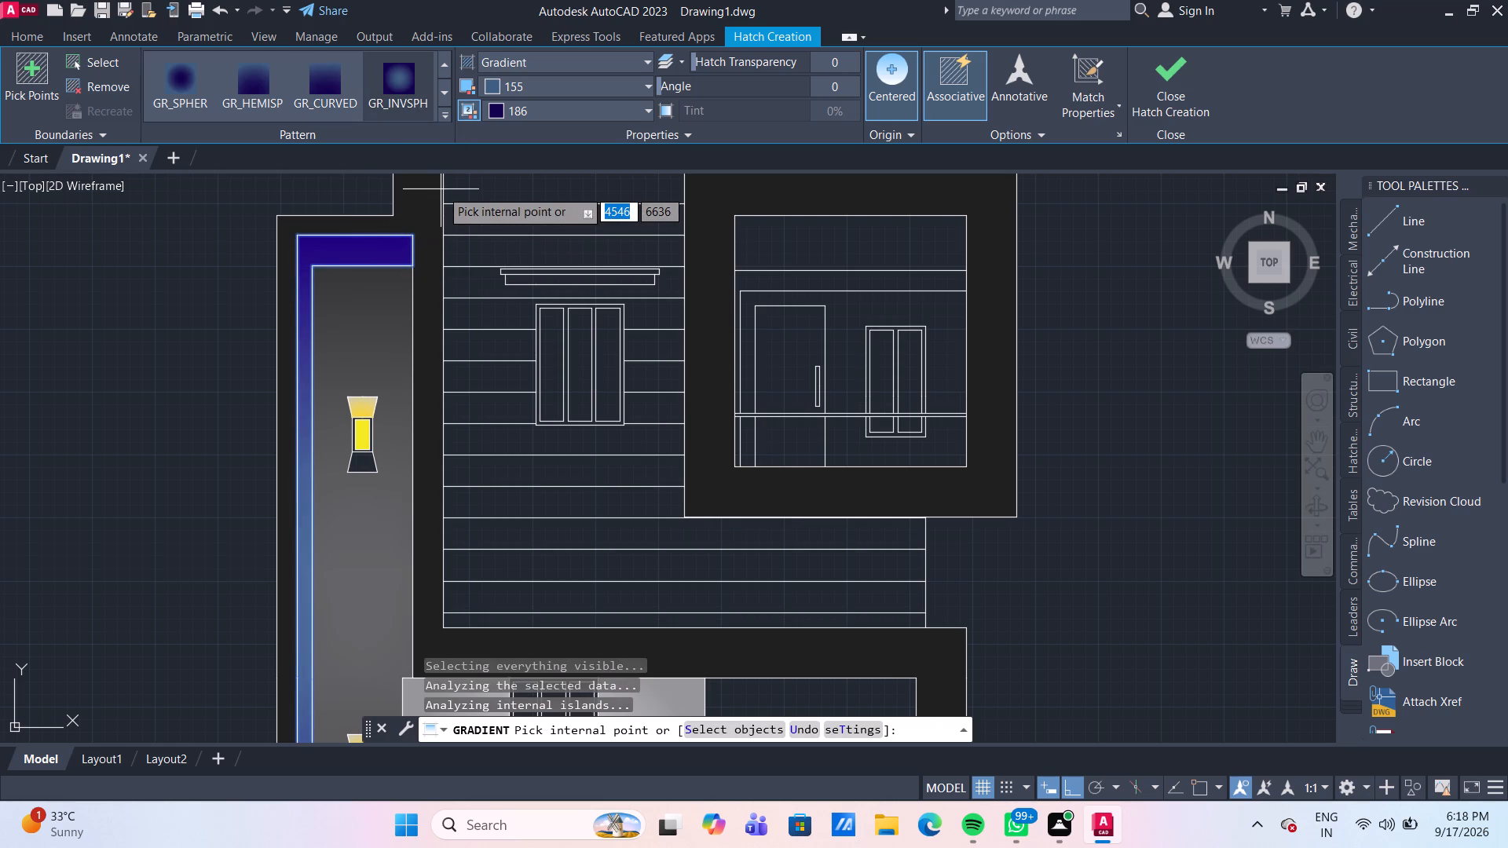
Change the L-shaped strip gradient's second colour to 99,100,102 and finish the hatch.
click(525, 109)
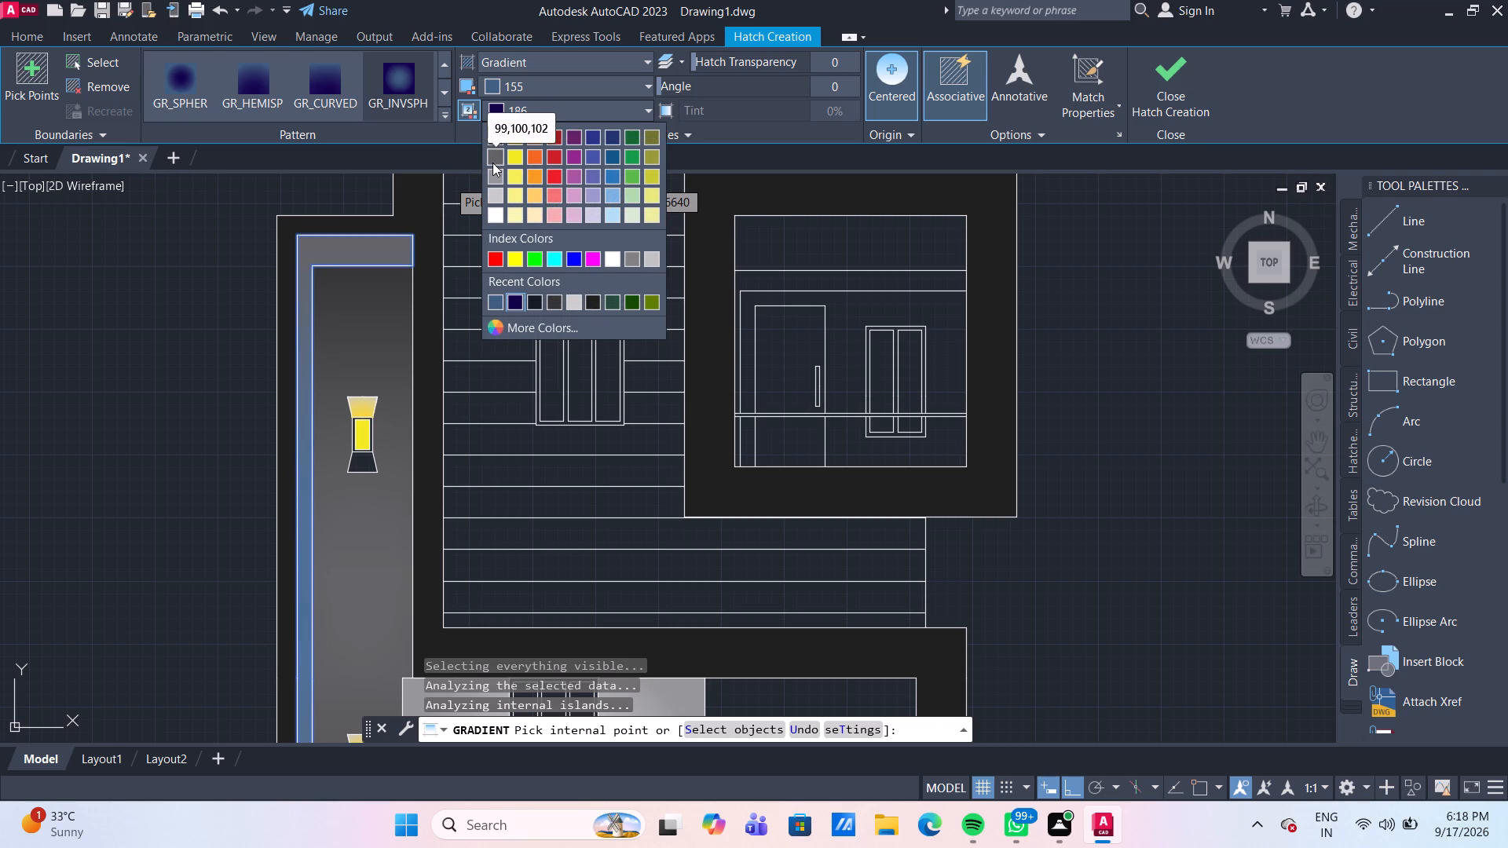
click(492, 160)
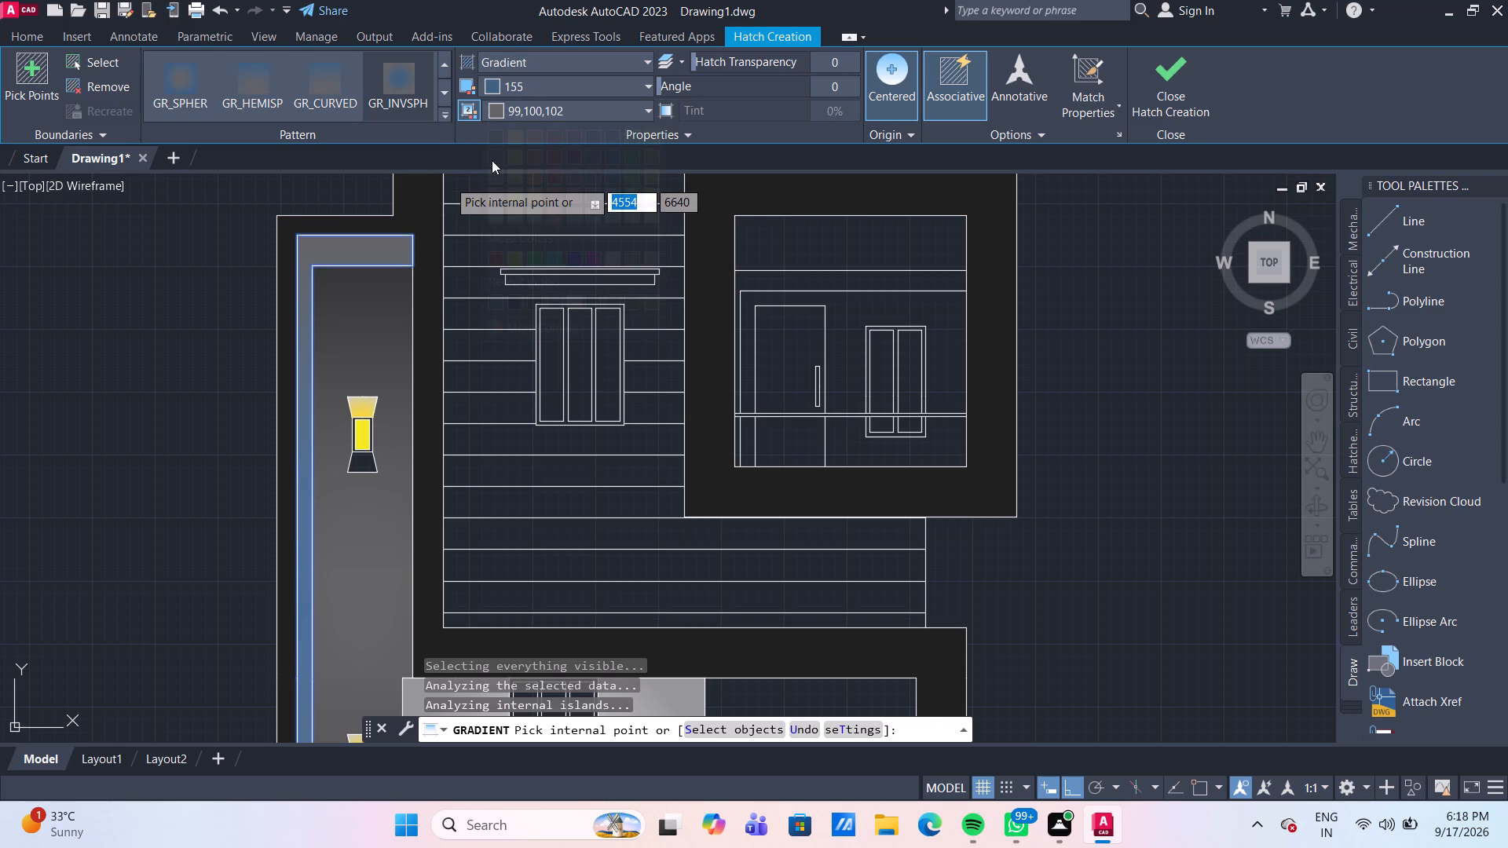
scroll(492, 160, down, 1)
scroll(408, 333, down, 2)
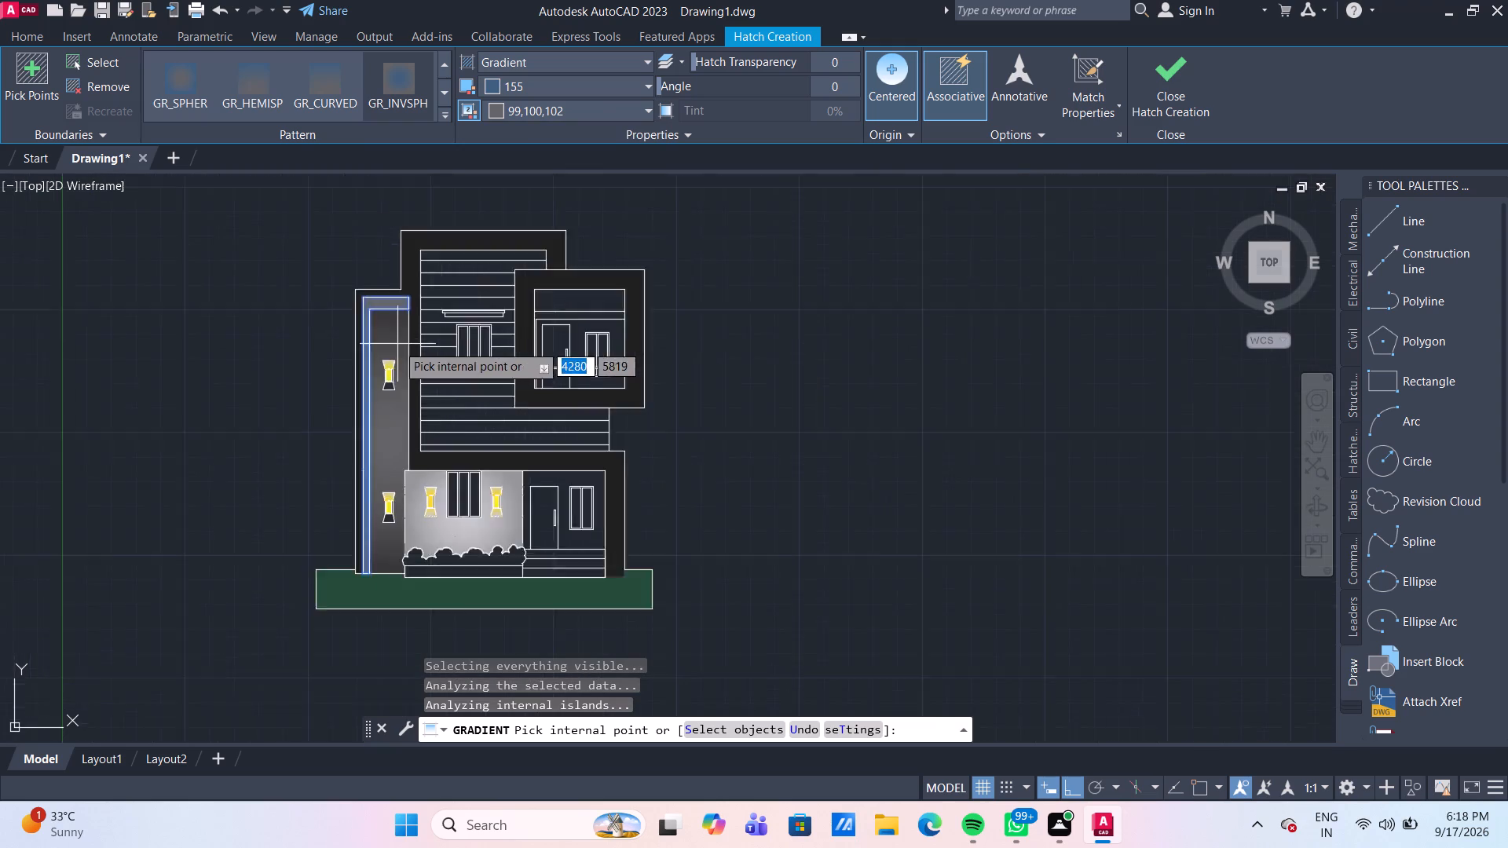
scroll(397, 344, down, 1)
scroll(395, 383, up, 3)
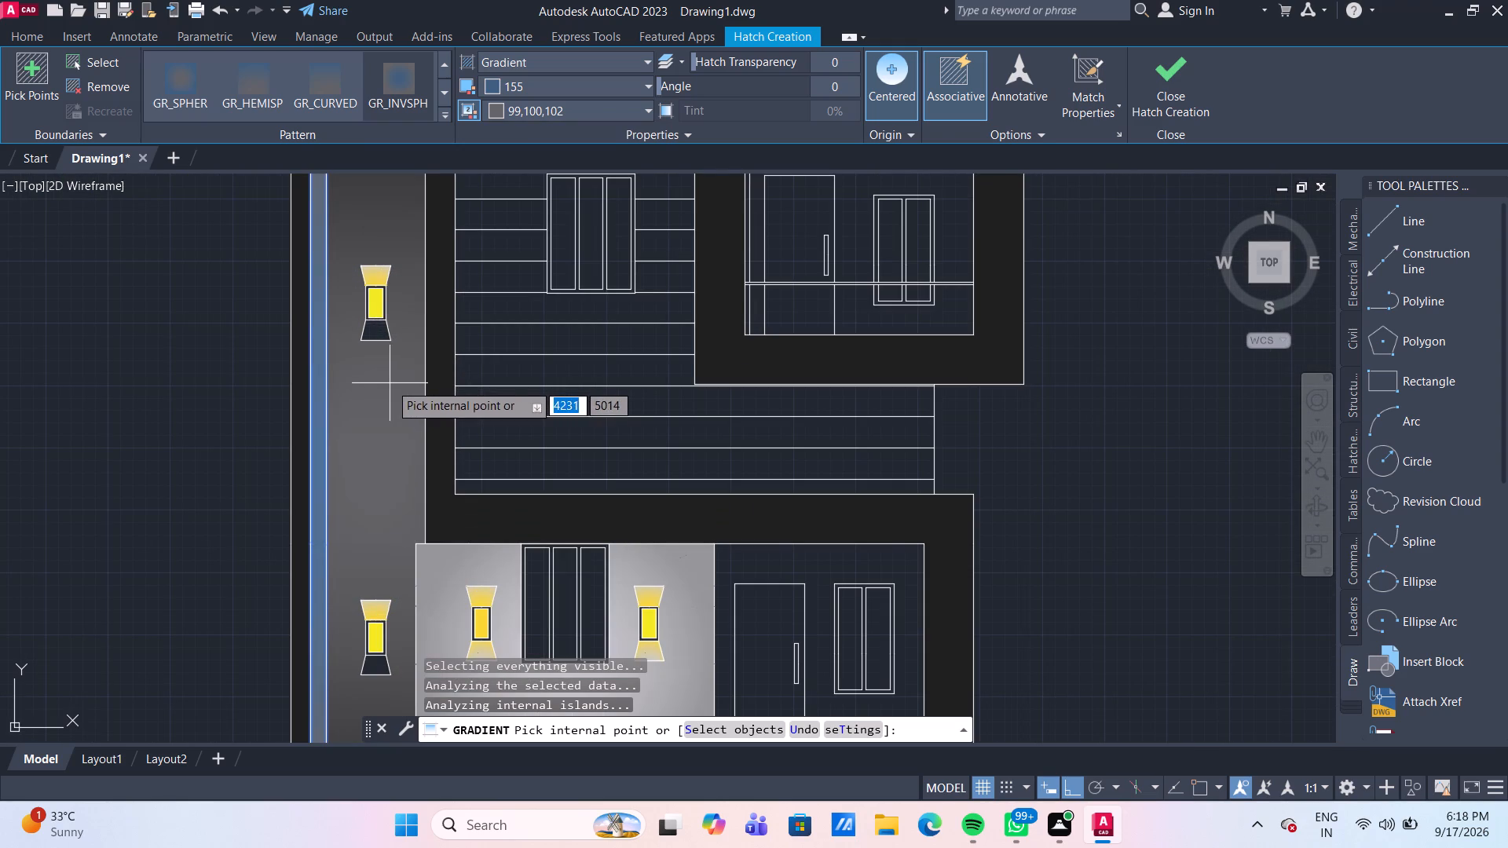
key(Escape)
Fill both stacked motifs' lower trapezoids with one GR_CURVED gradient in 241,235,31 and 99,100,102.
scroll(202, 375, down, 2)
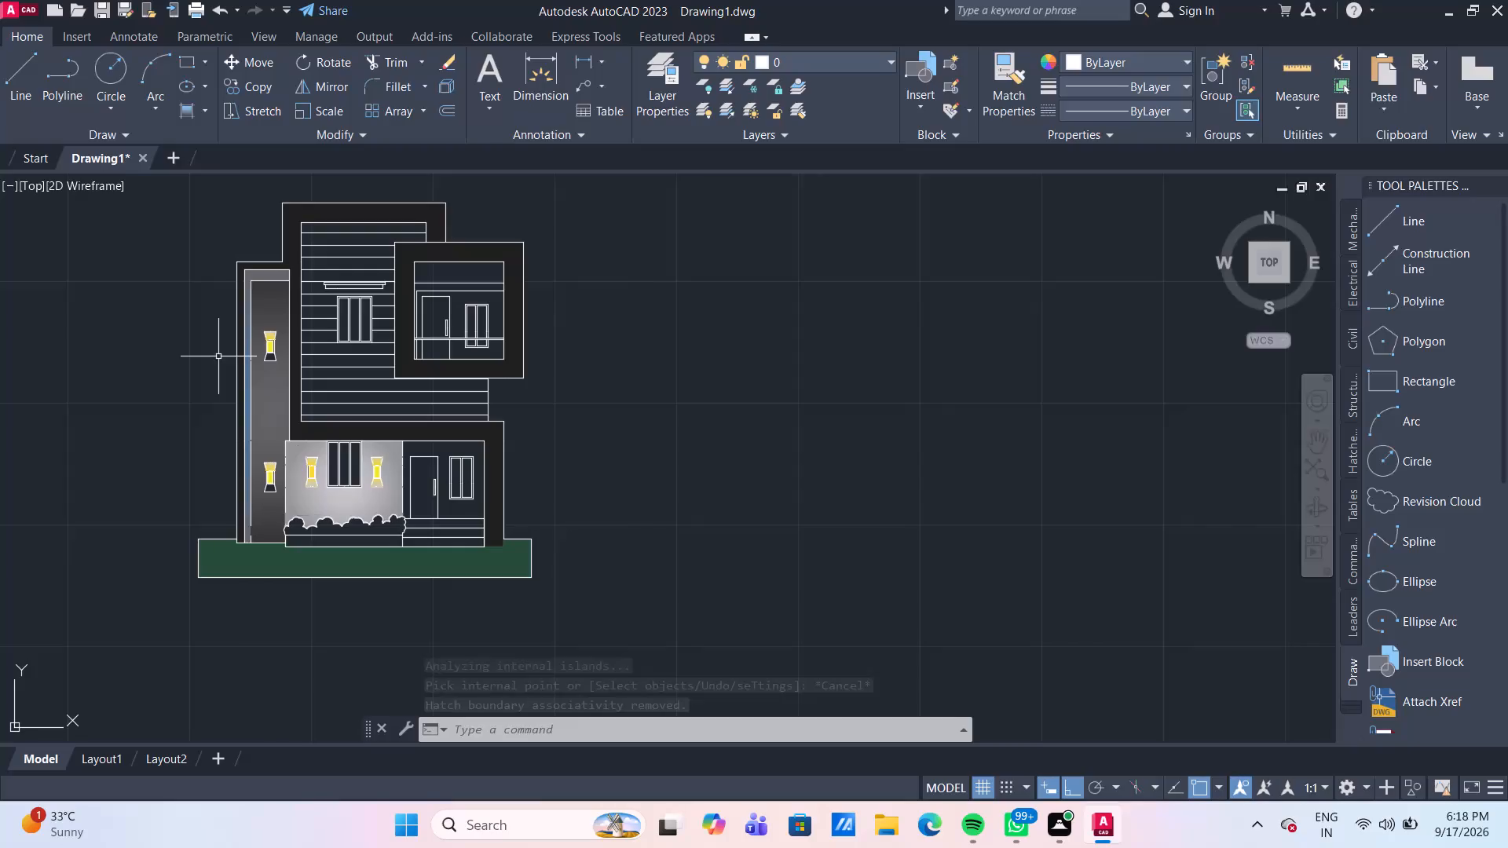
scroll(276, 397, up, 2)
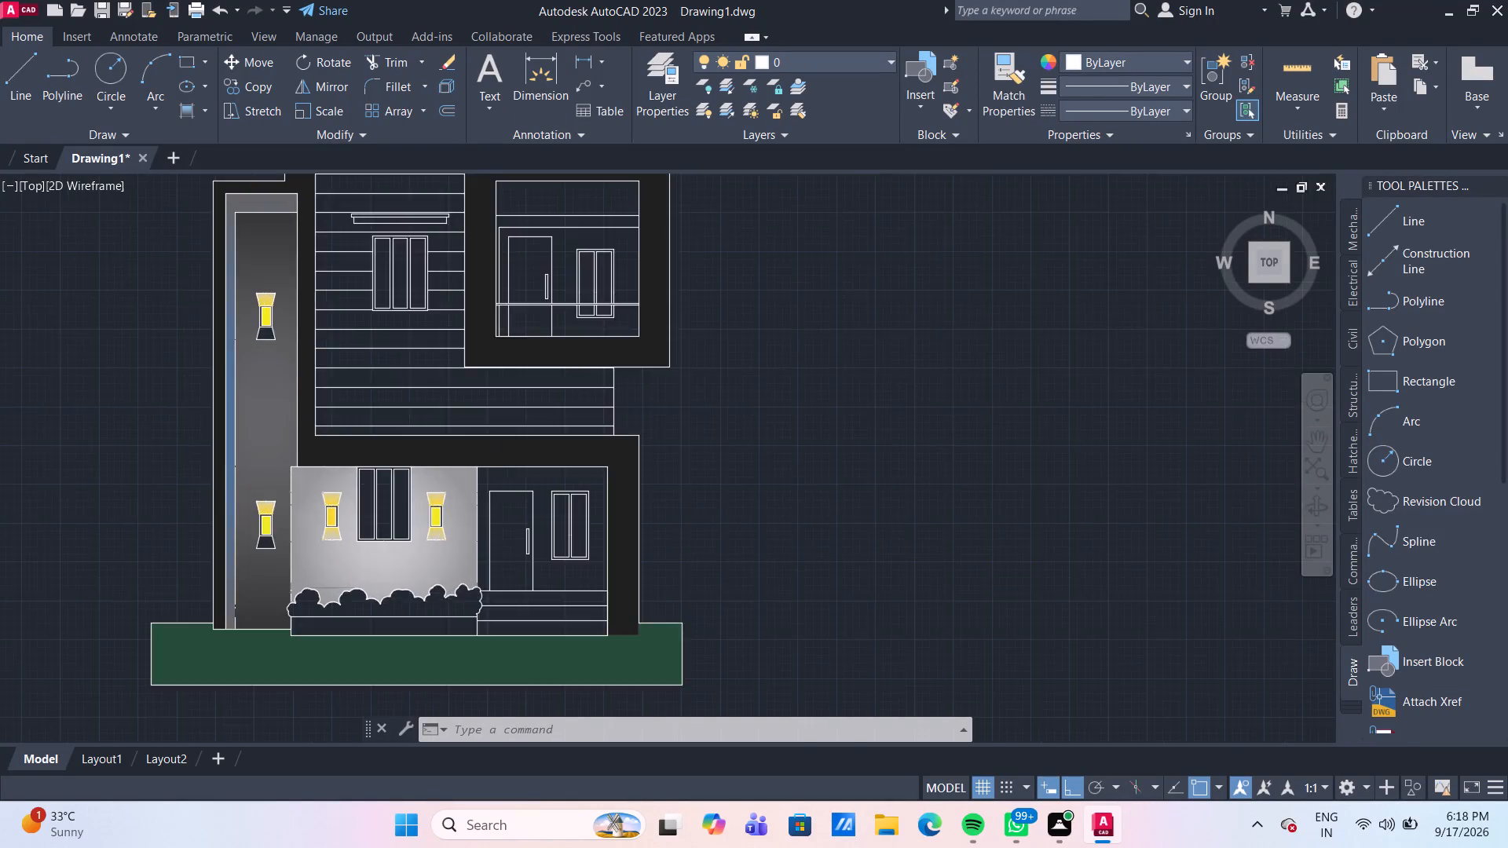
middle_drag(280, 396, 306, 347)
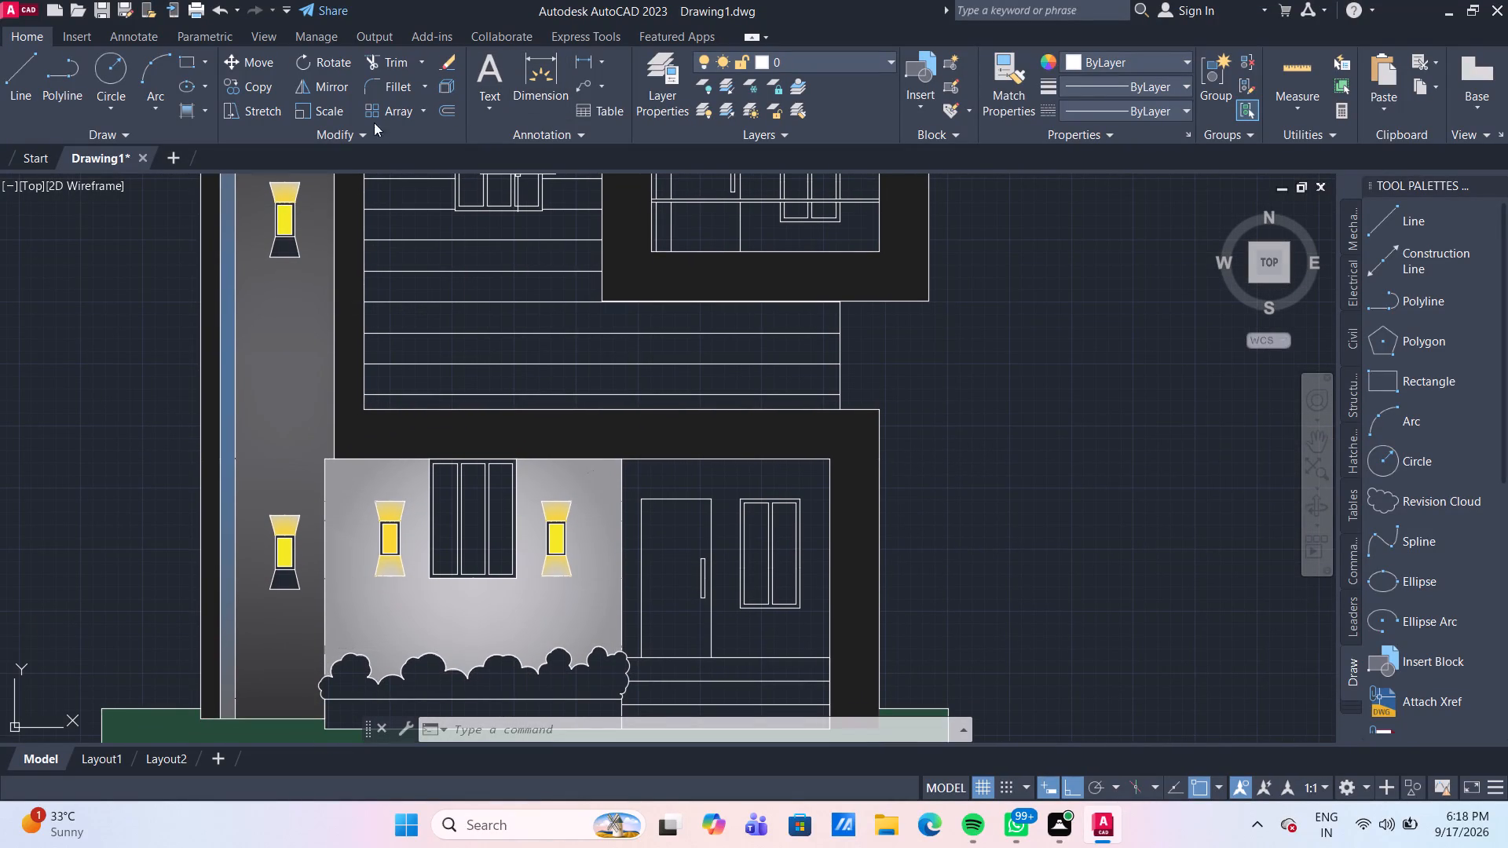
click(182, 116)
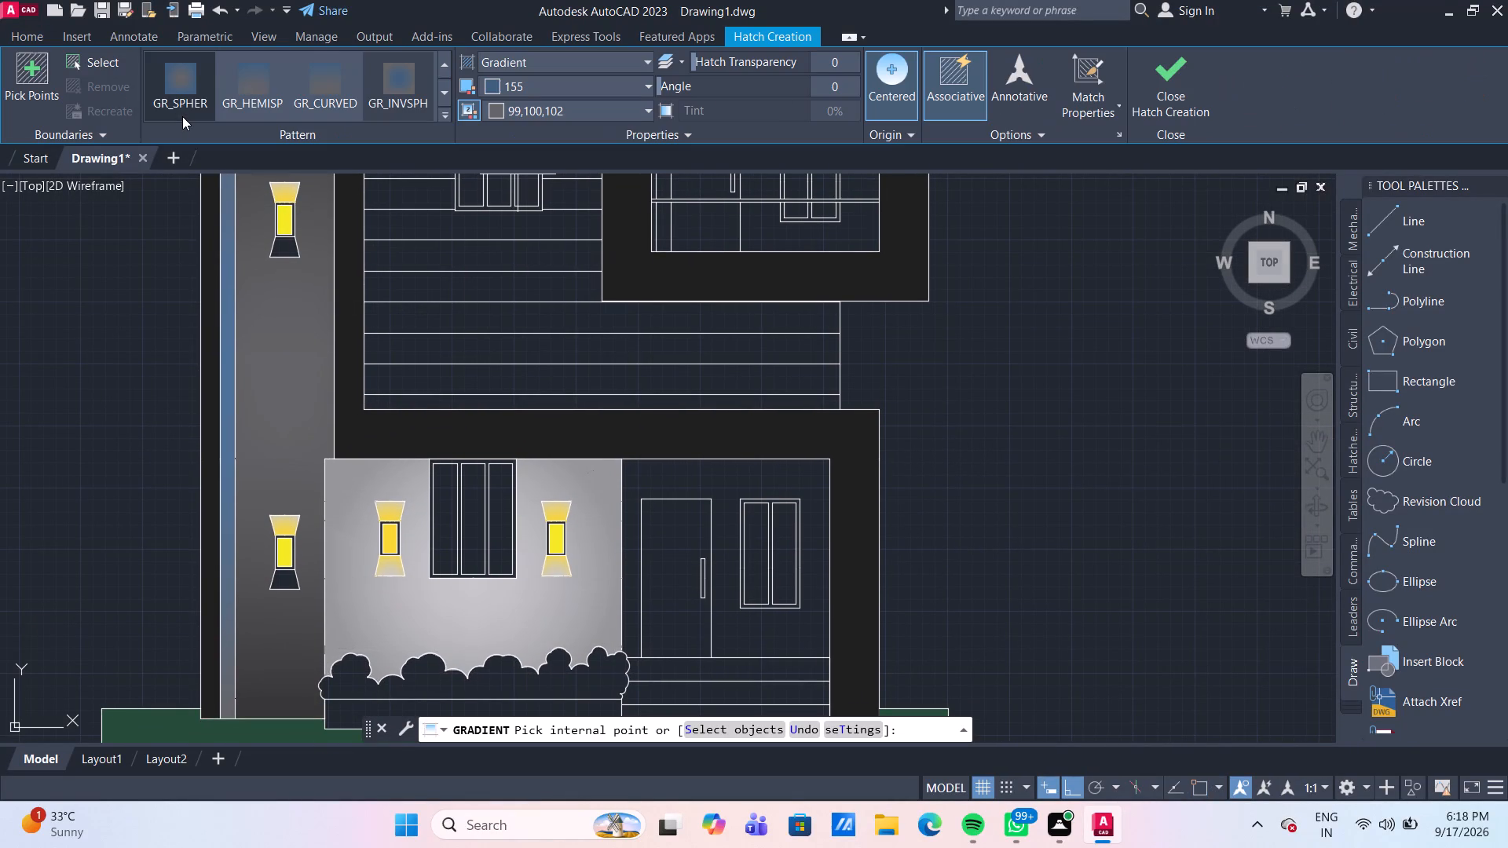
click(541, 87)
click(515, 132)
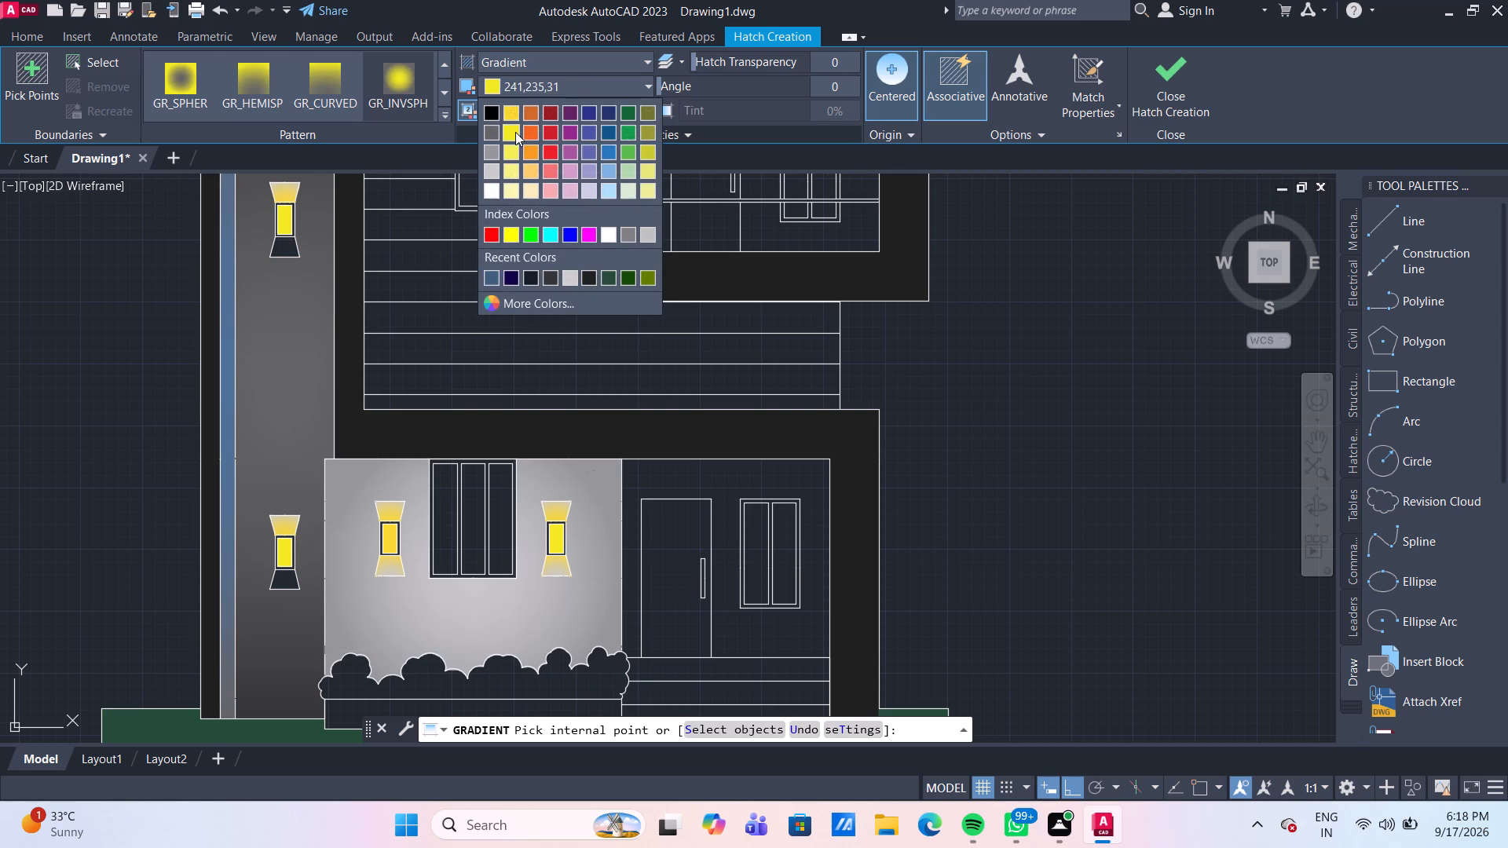
click(335, 68)
click(293, 243)
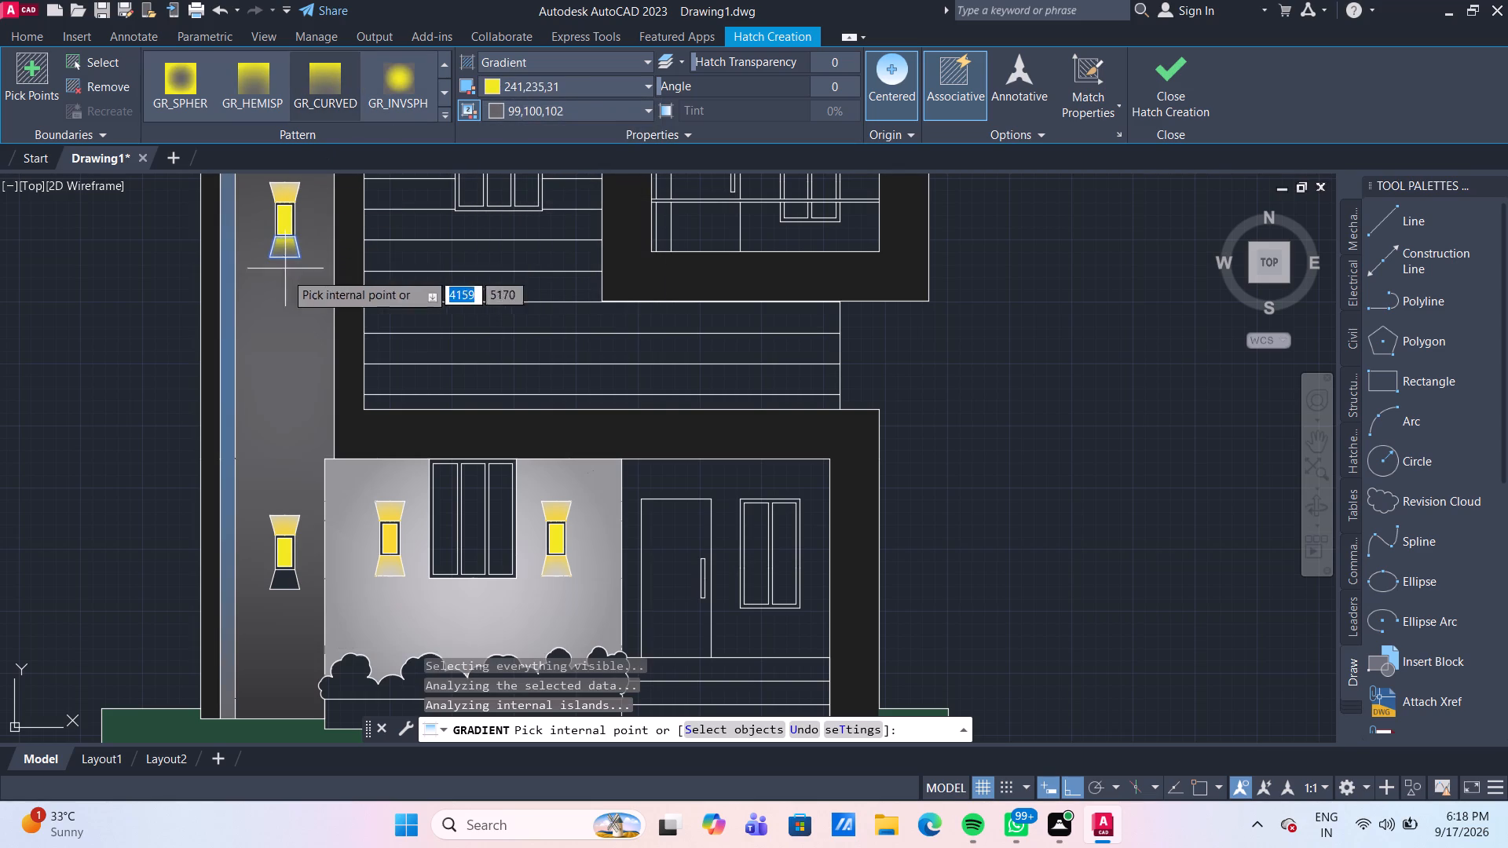
click(280, 584)
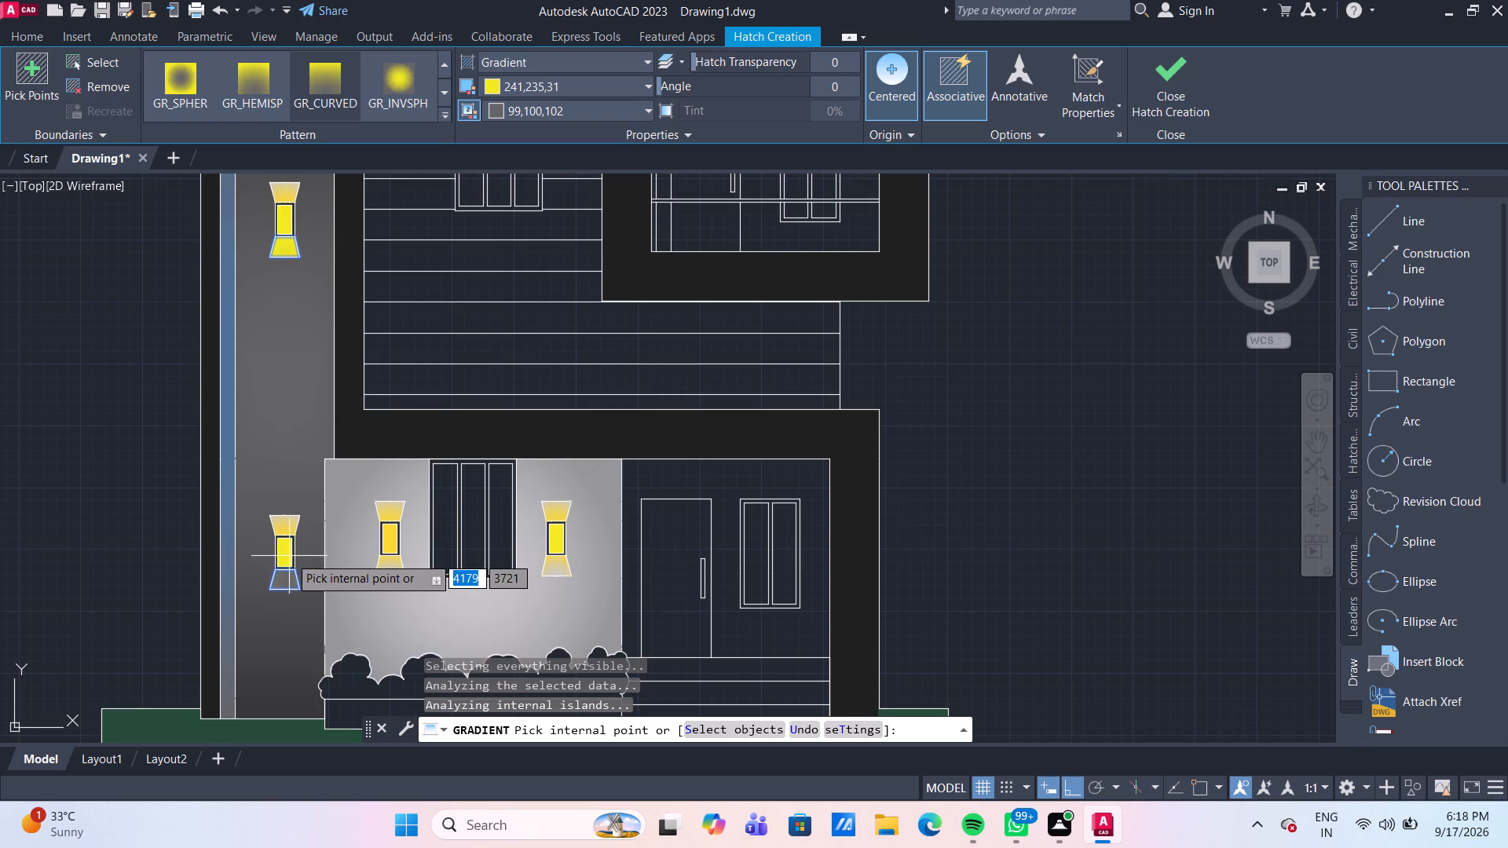
key(Escape)
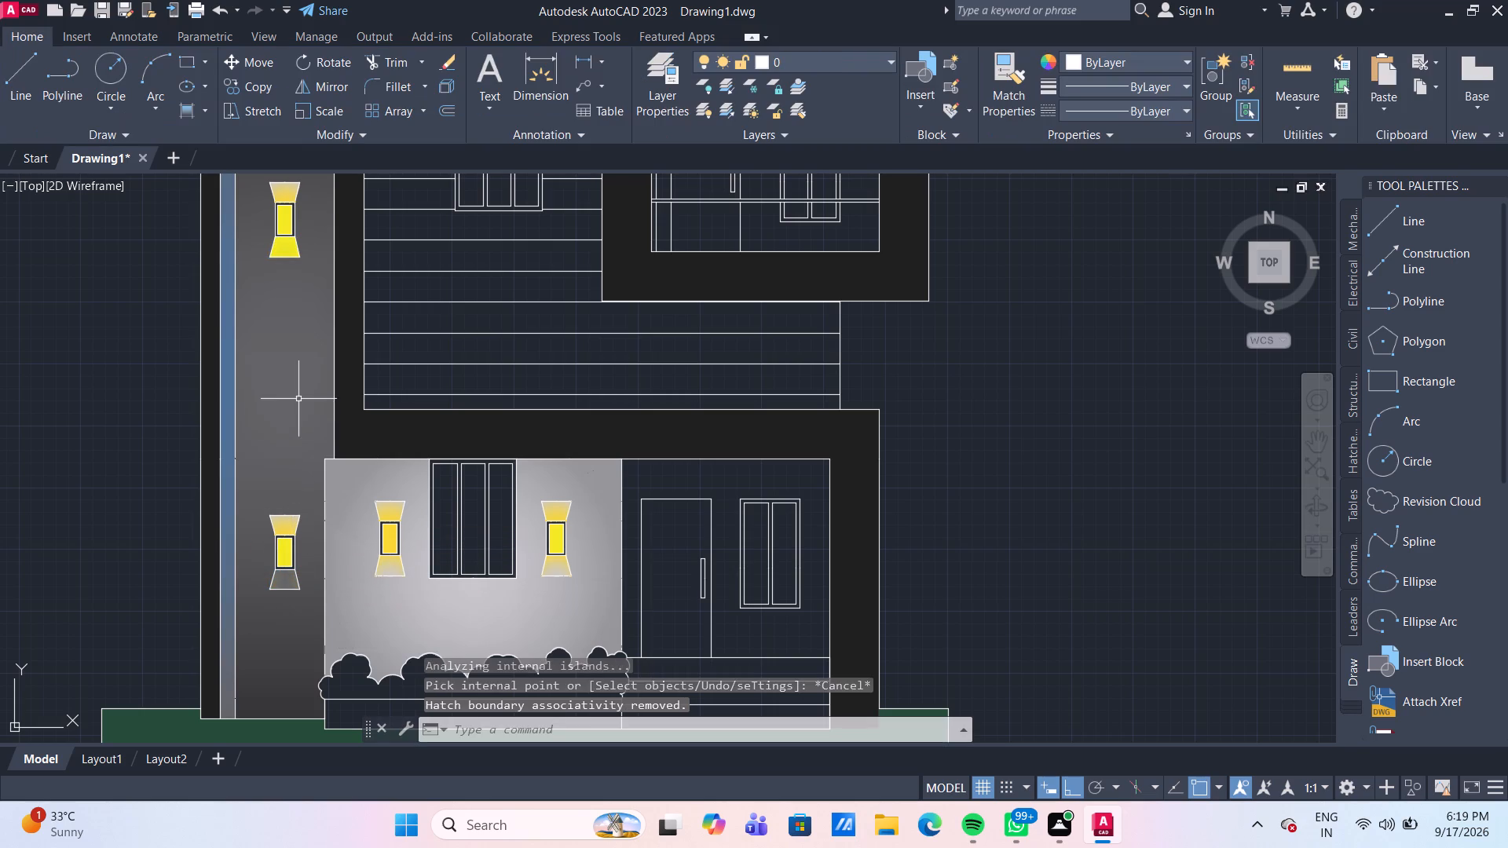
Erase the shared yellow gradient from the lower trapezoids of the two stacked motifs.
click(289, 247)
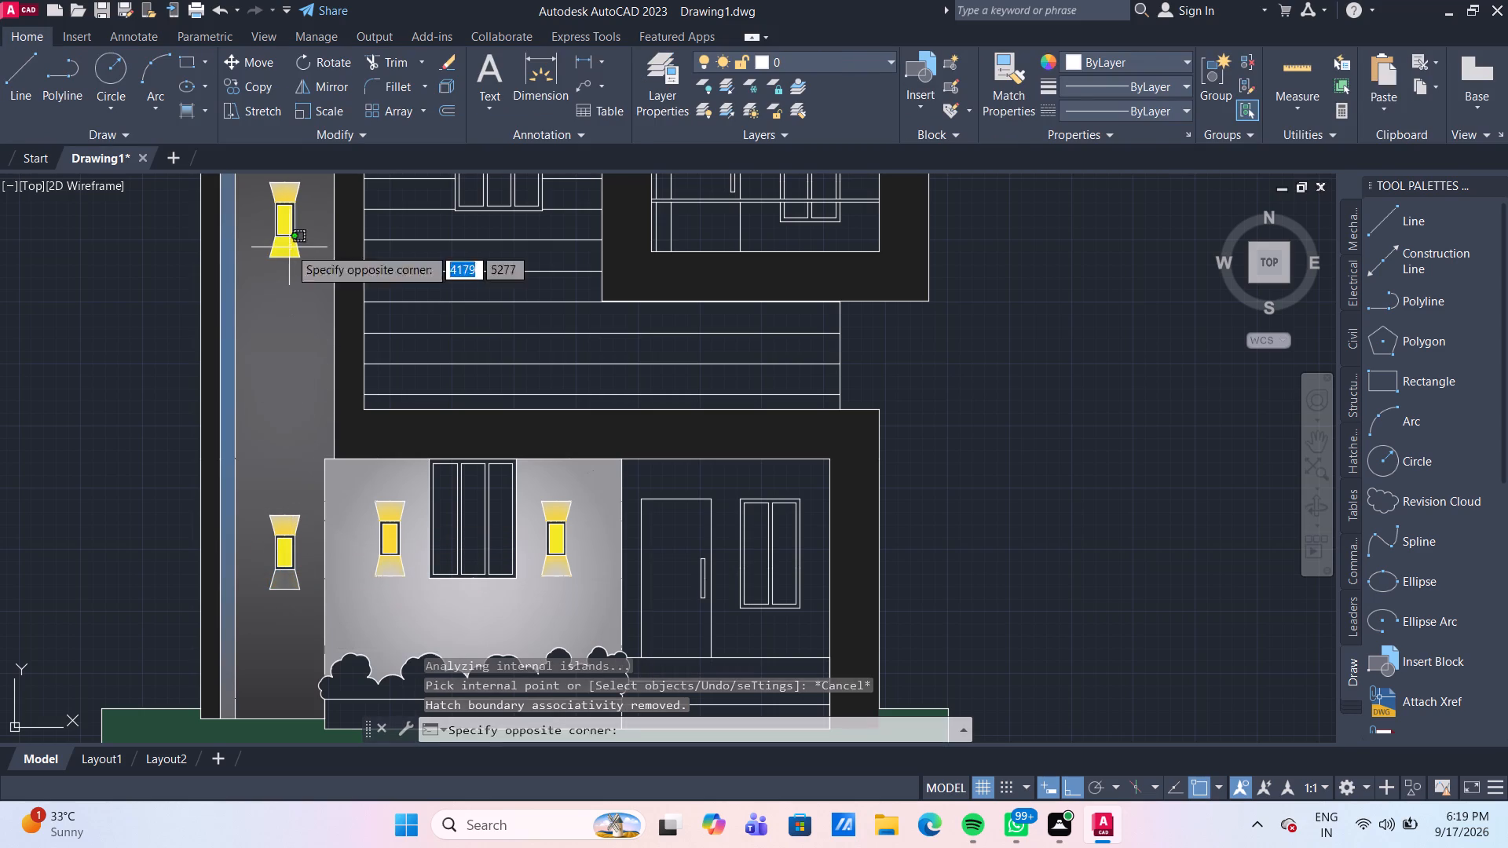
key(Delete)
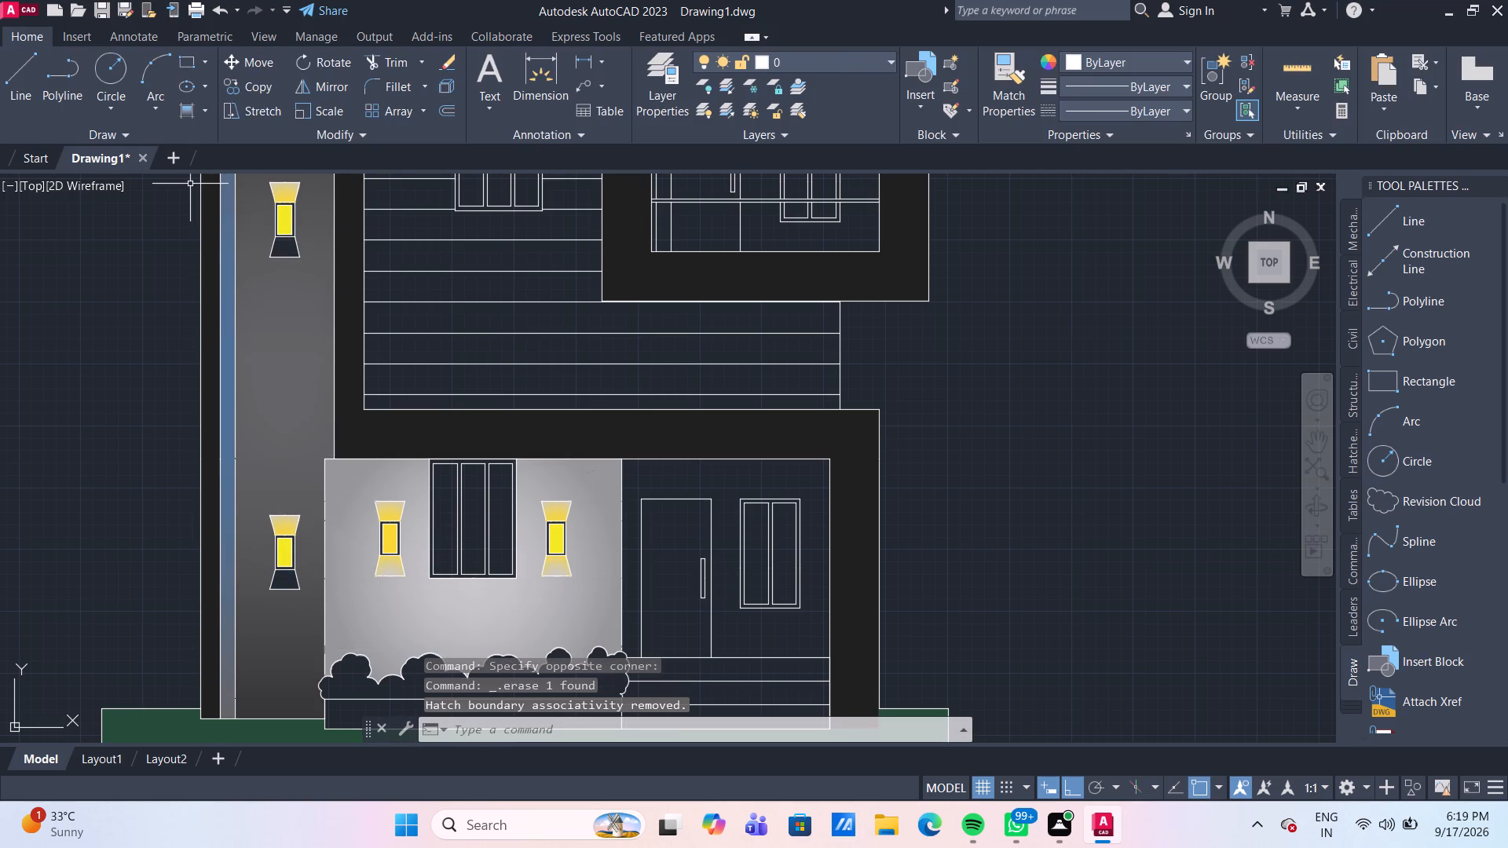
Fill the lower trapezoid of each stacked motif with its own separate GR_CURVED gradient in 241,235,31 and 99,100,102.
click(181, 119)
click(290, 251)
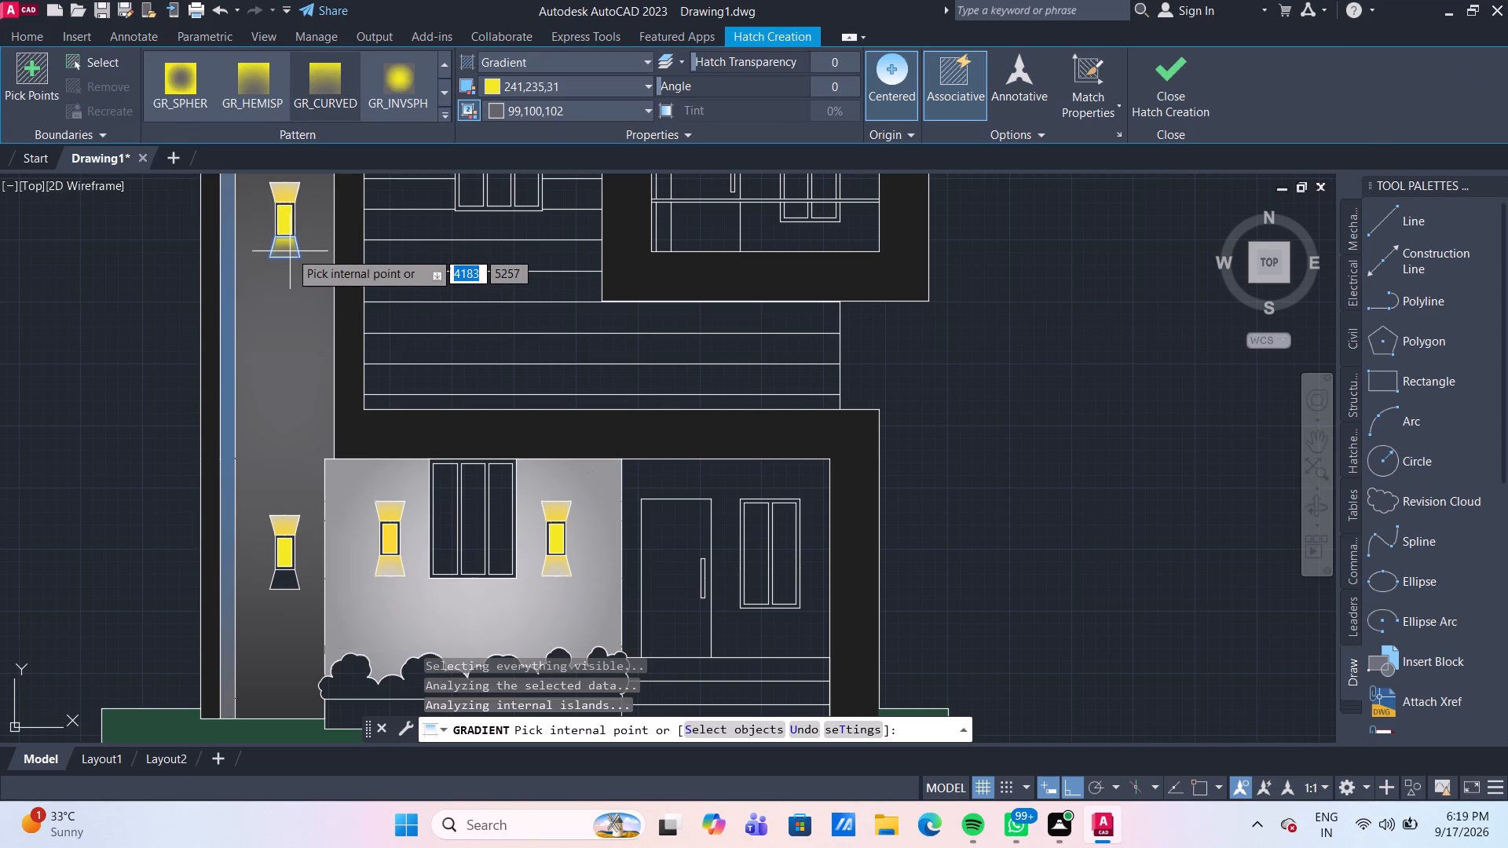
key(Escape)
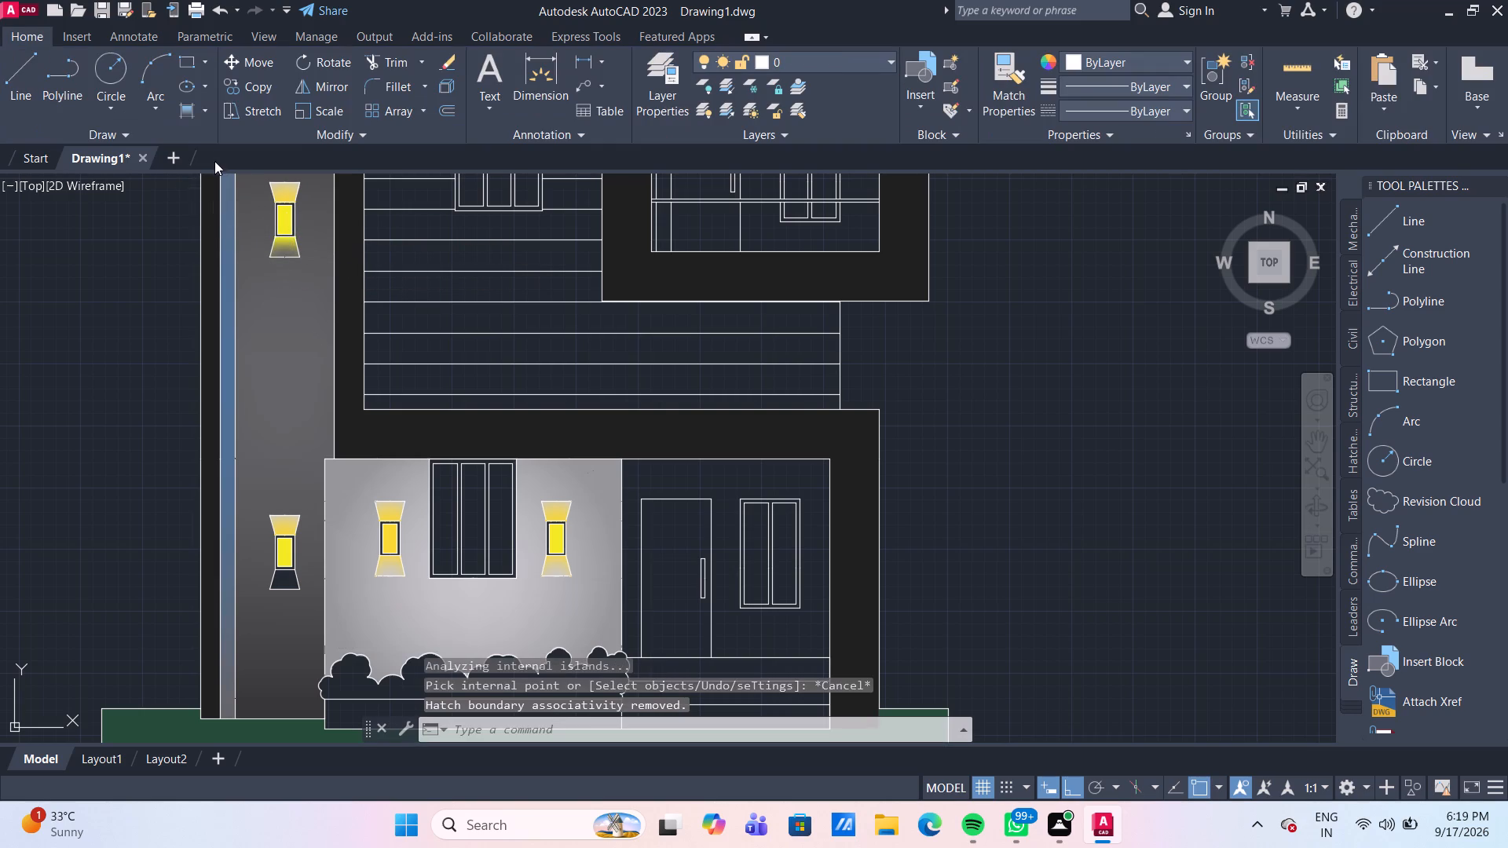
click(196, 118)
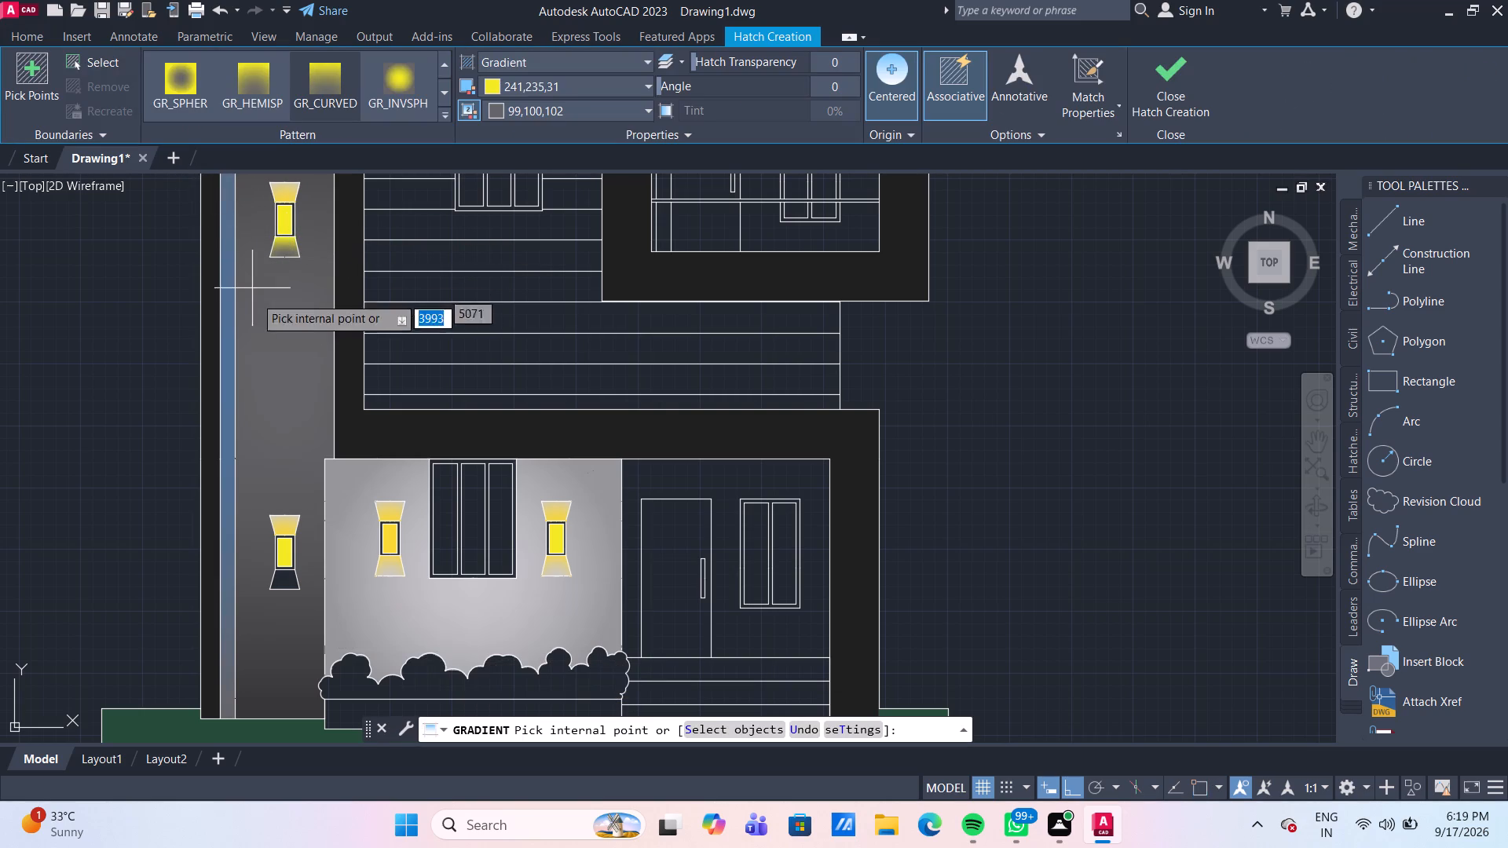
click(284, 583)
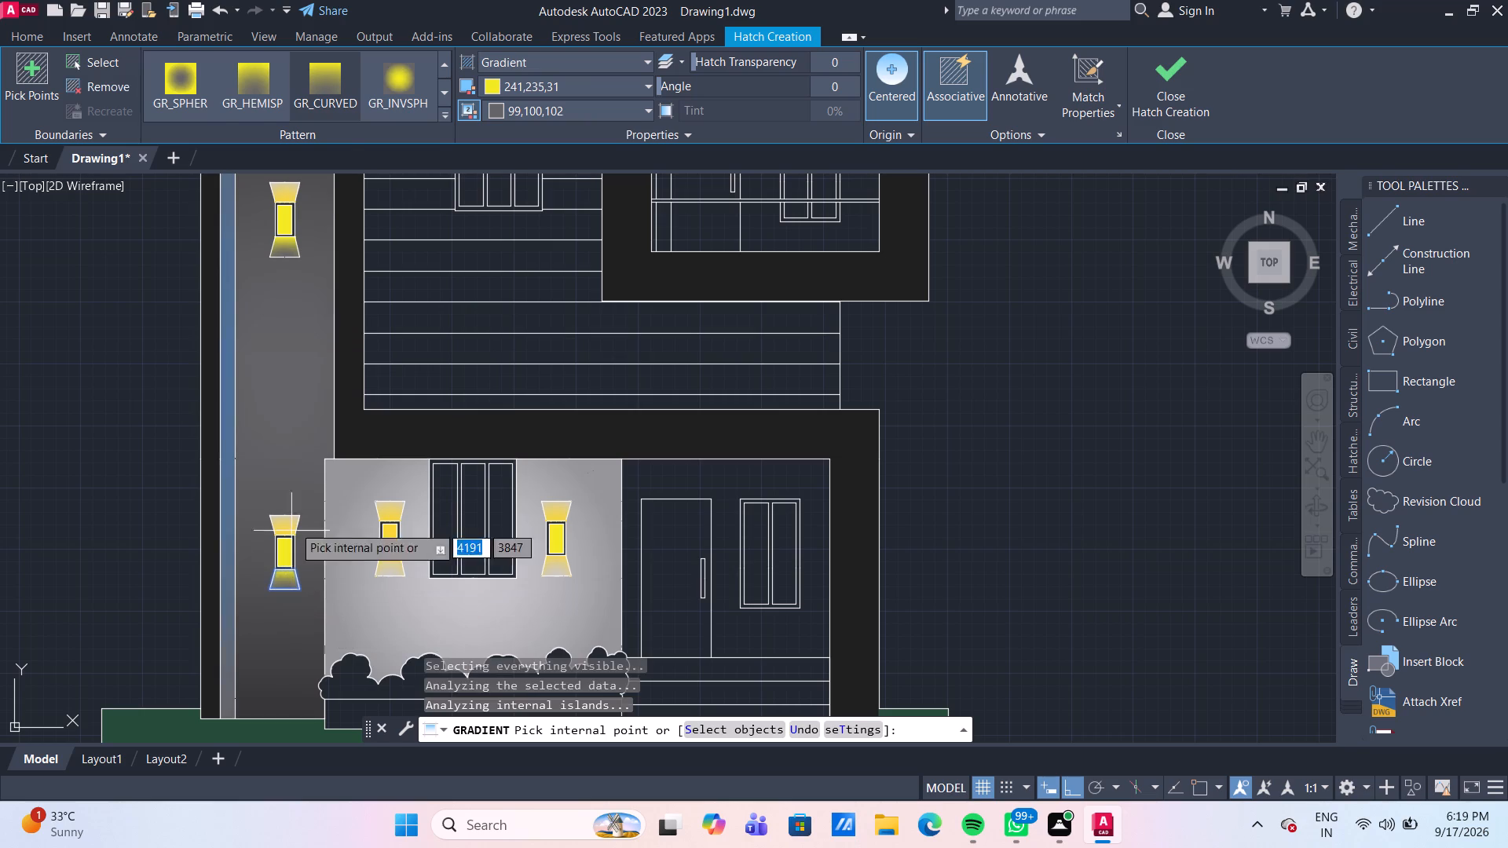
key(Escape)
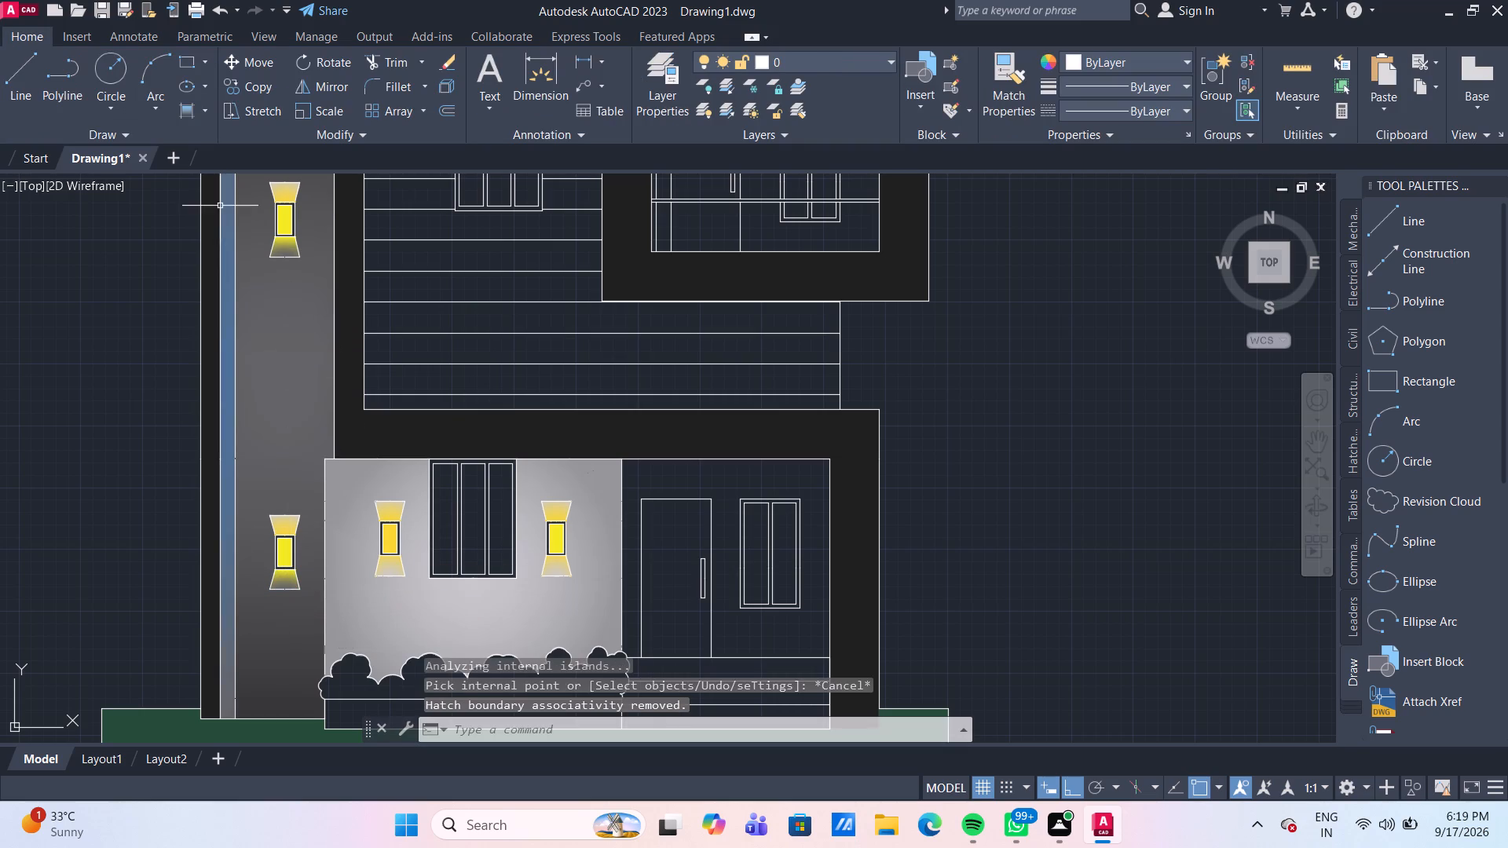
Erase the gradient from the upper trapezoid of the upper stacked motif on the tall wall strip.
click(282, 191)
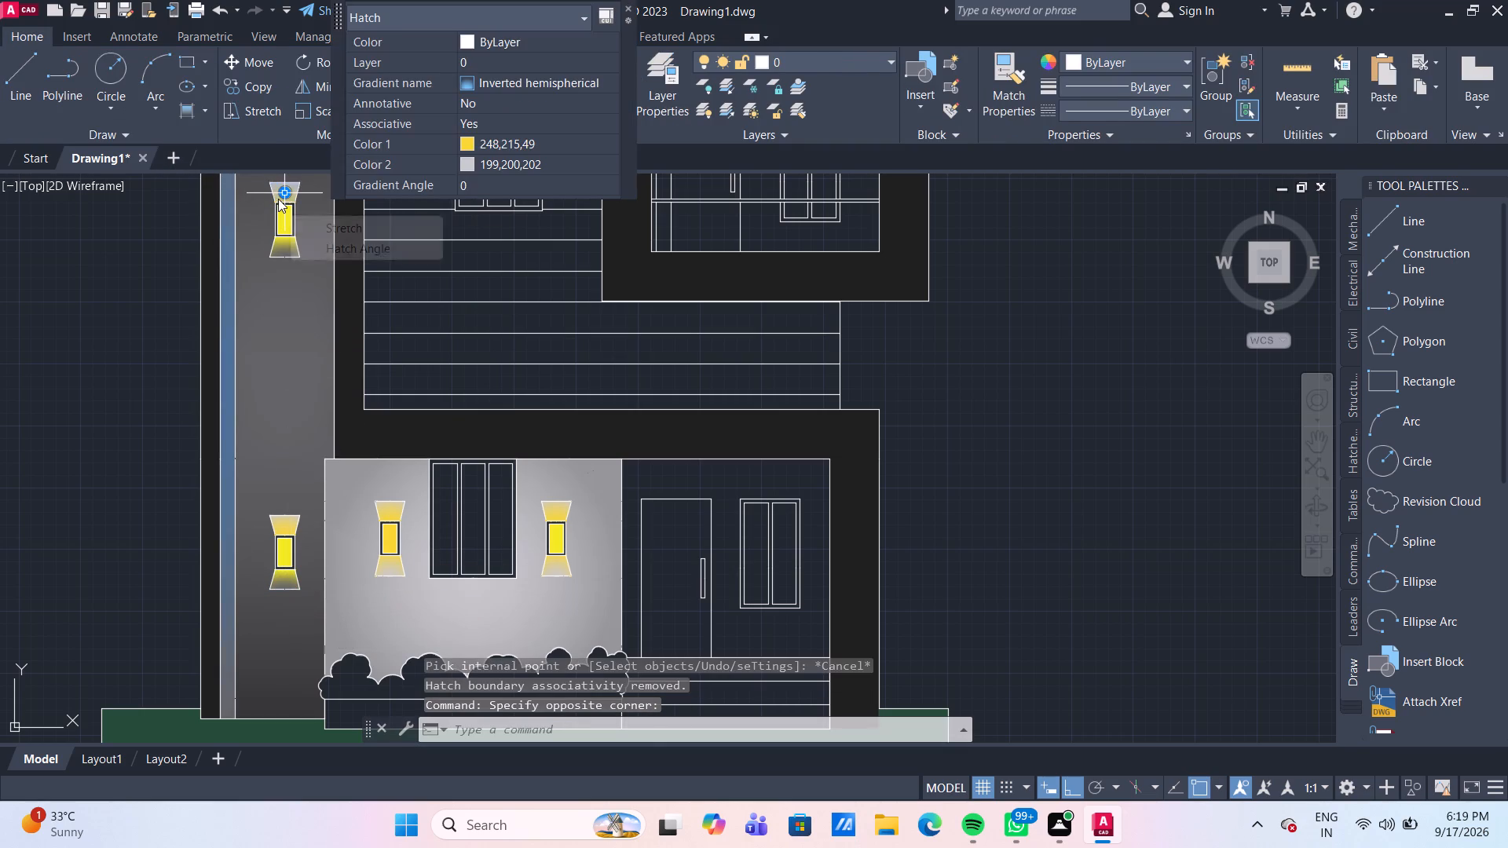
key(Delete)
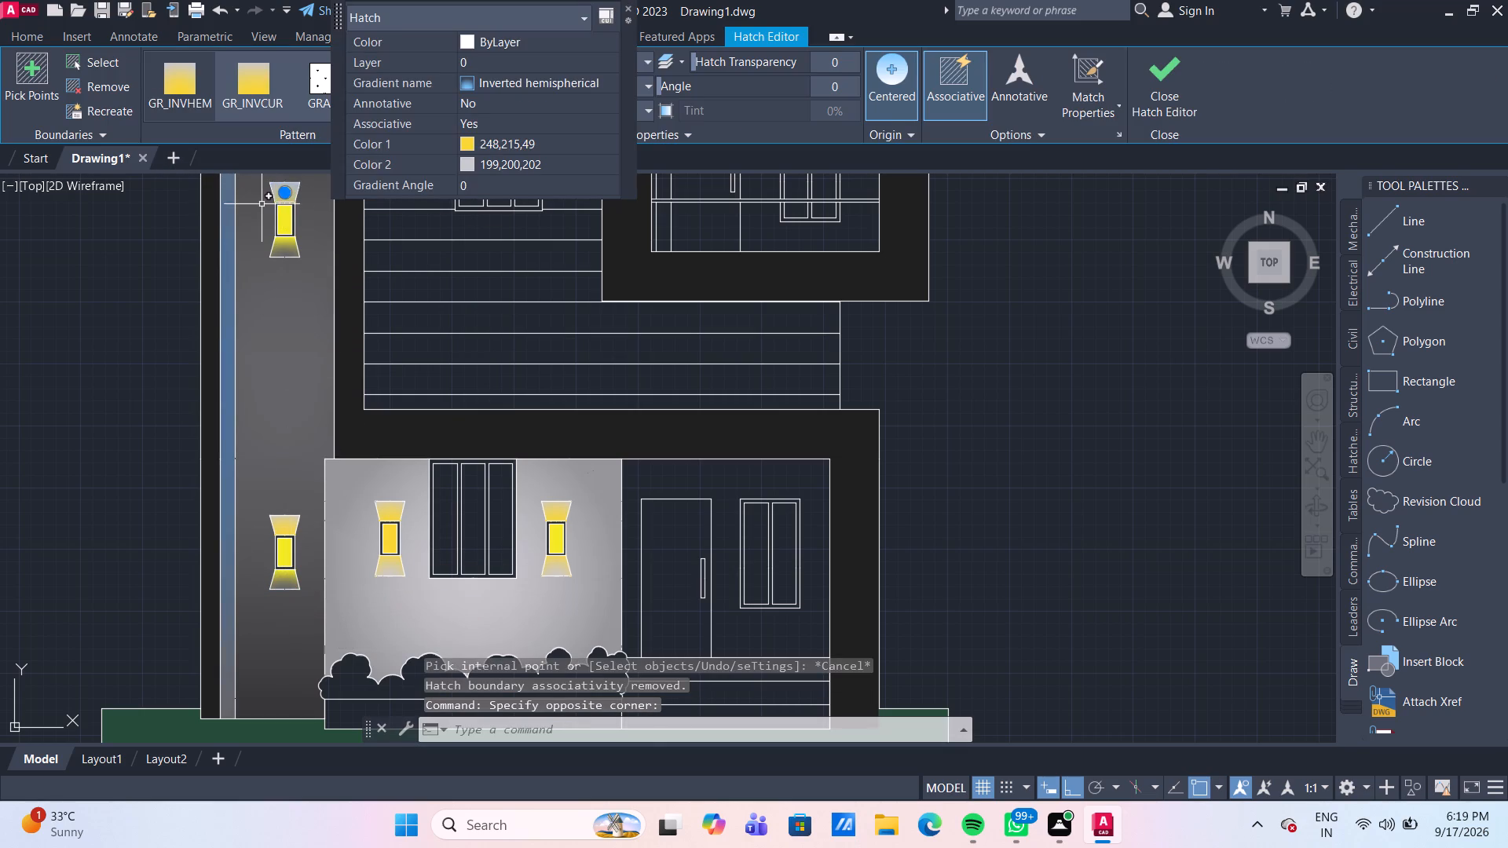
Erase the gradients from the upper trapezoids of both stacked motifs on the tall wall strip.
key(Delete)
click(286, 529)
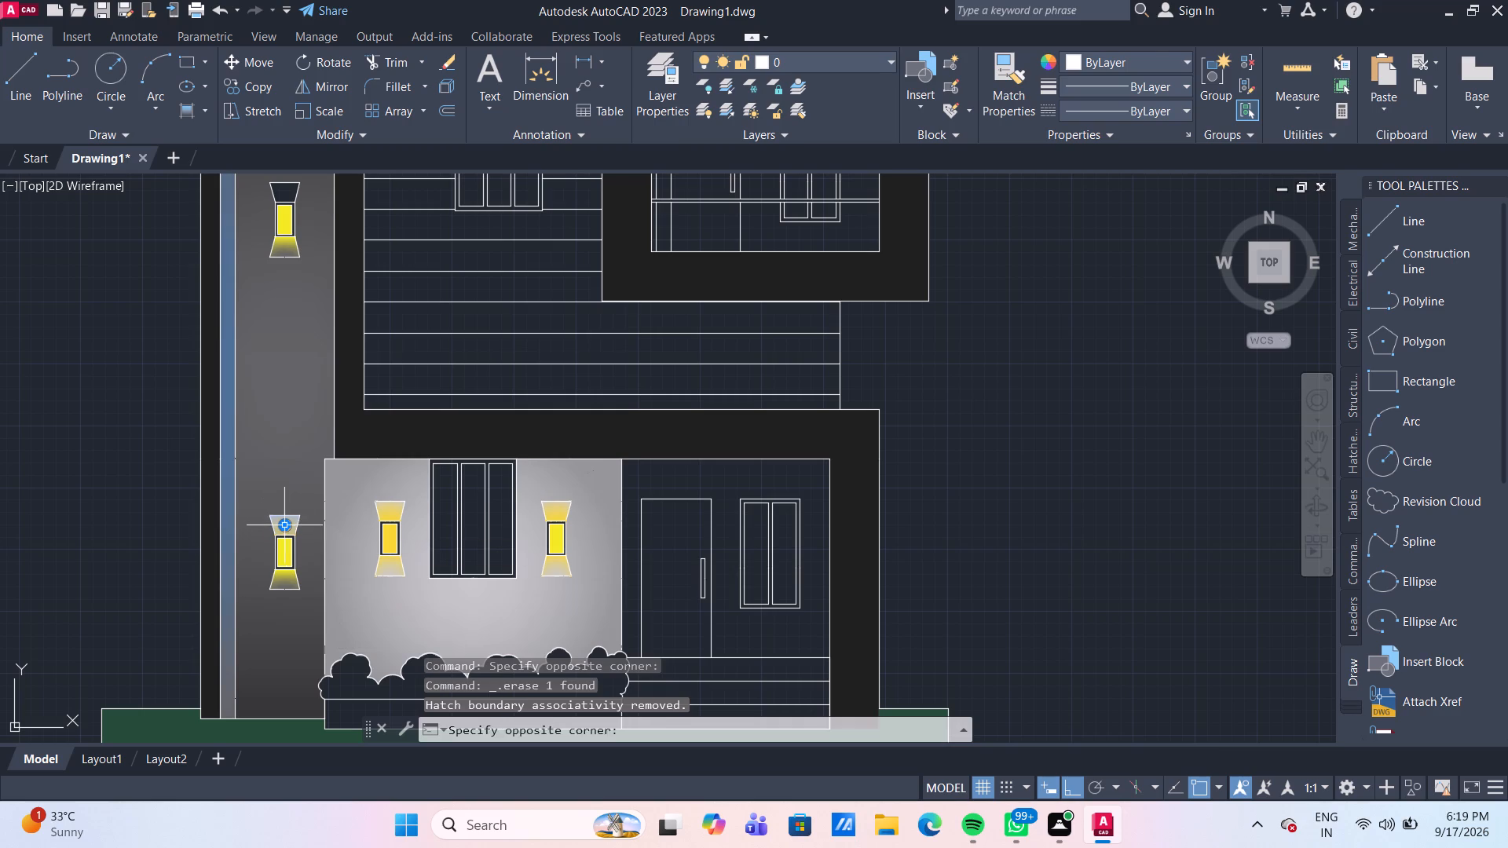
key(Delete)
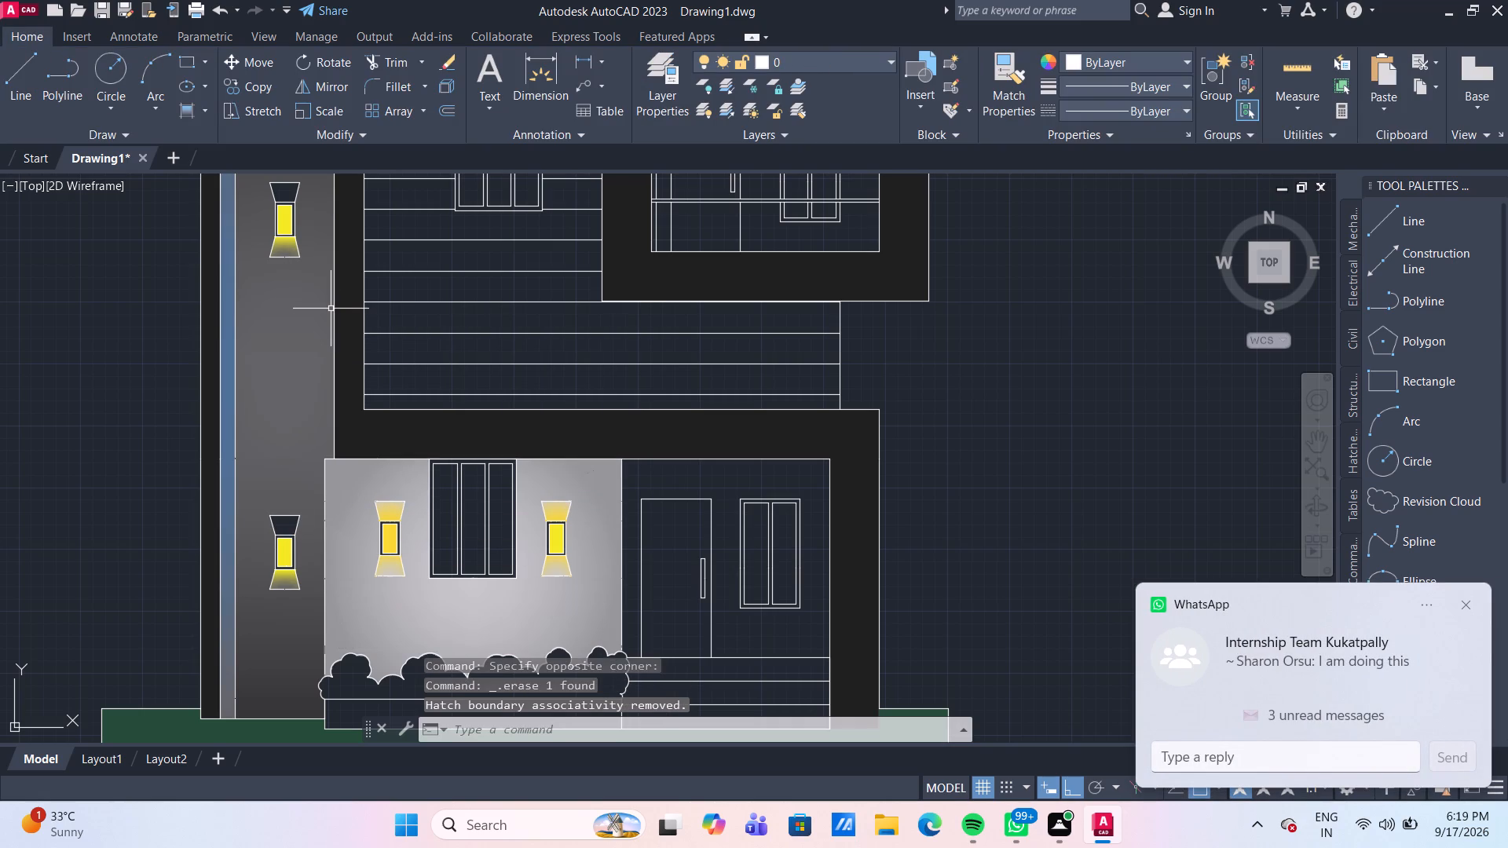
Fill the upper trapezoid of each stacked motif with its own separate GR_INVCUR gradient in 241,235,31 and 99,100,102.
click(190, 113)
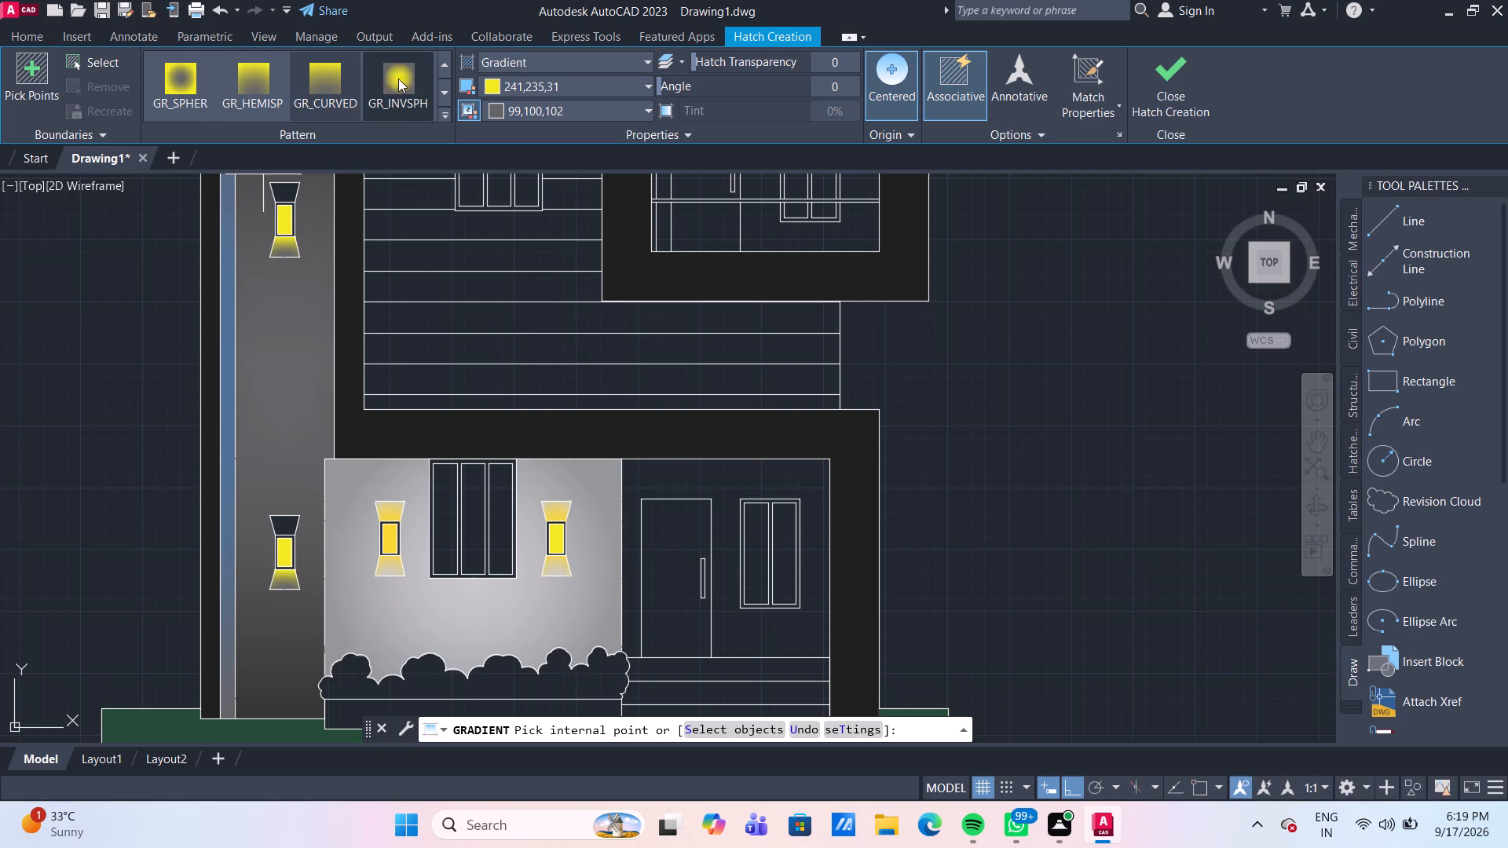
click(441, 61)
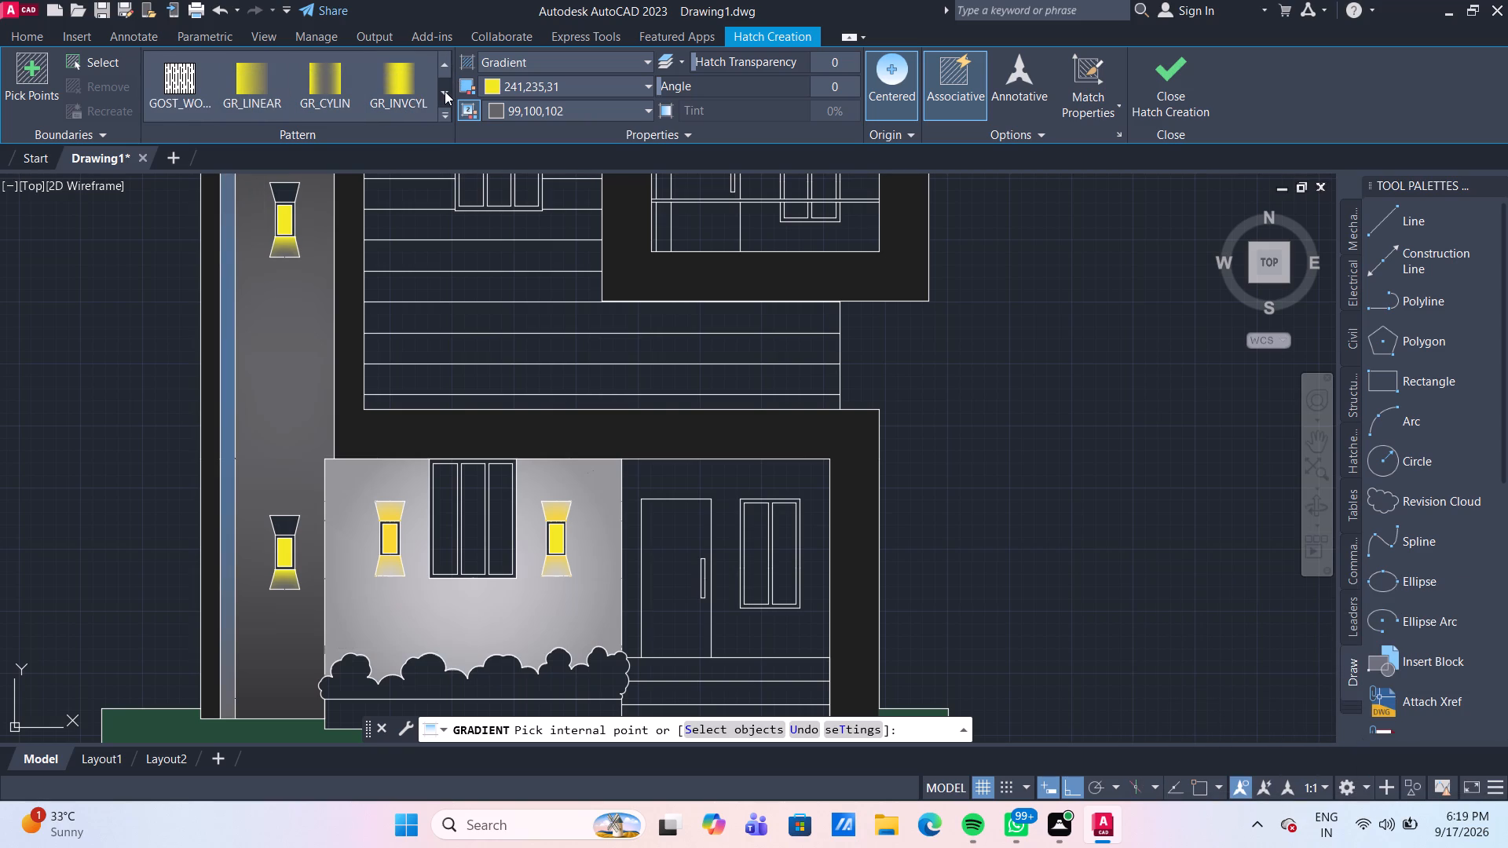
click(445, 92)
click(445, 92)
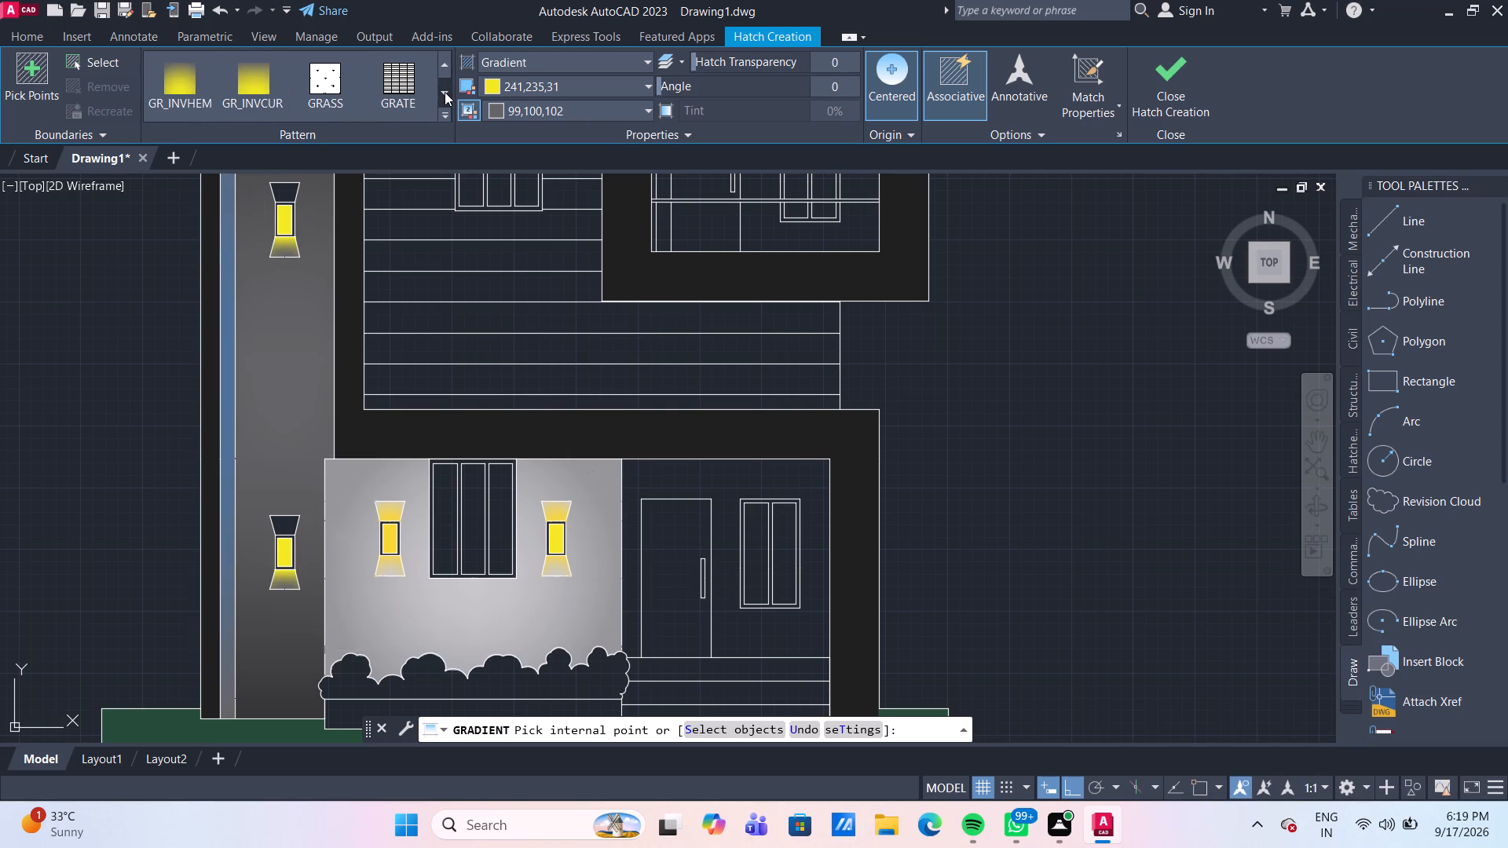
click(269, 88)
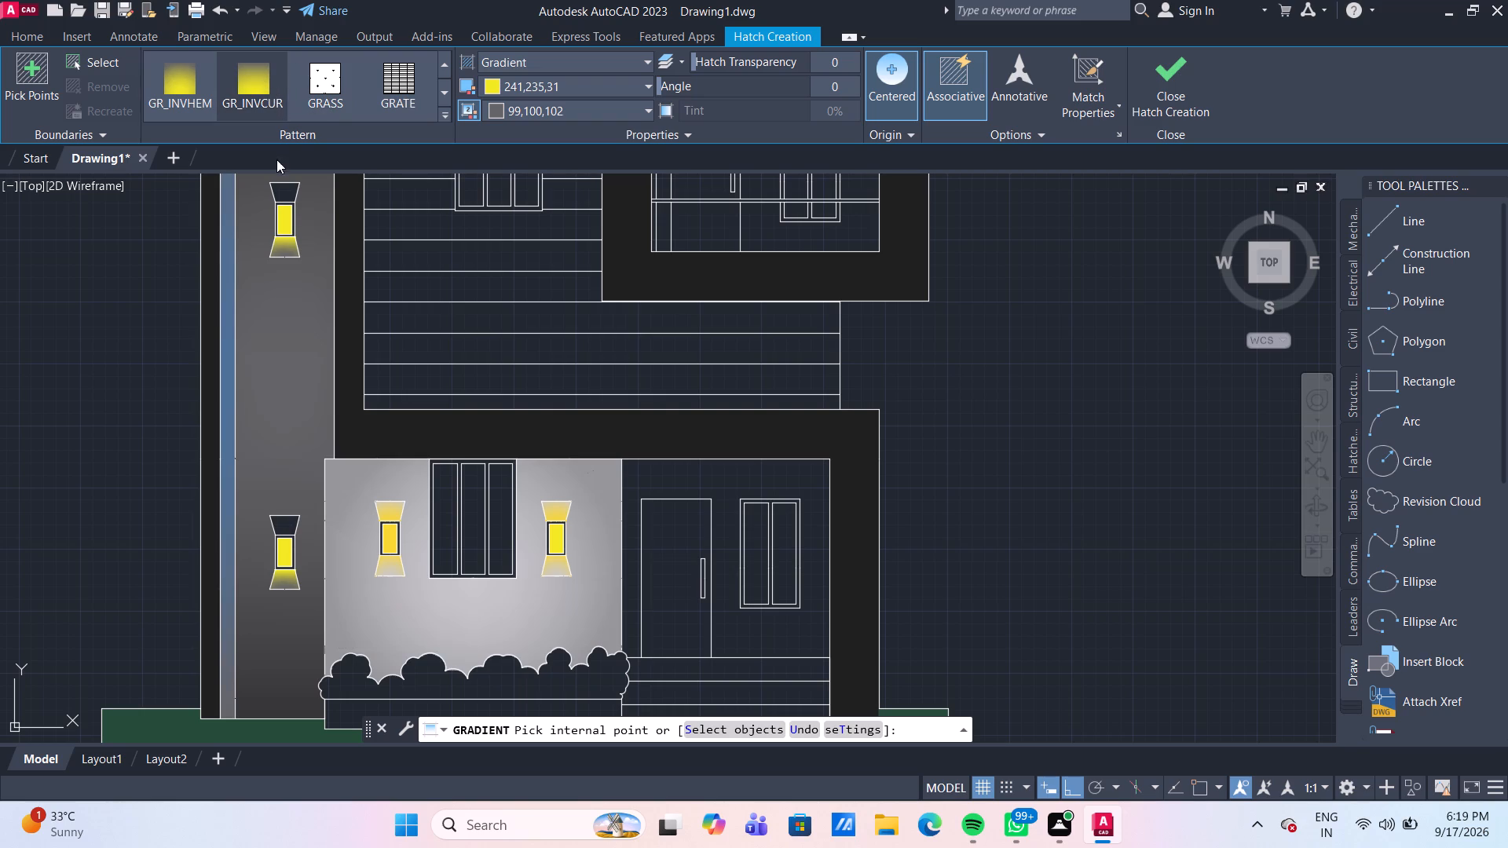
click(280, 192)
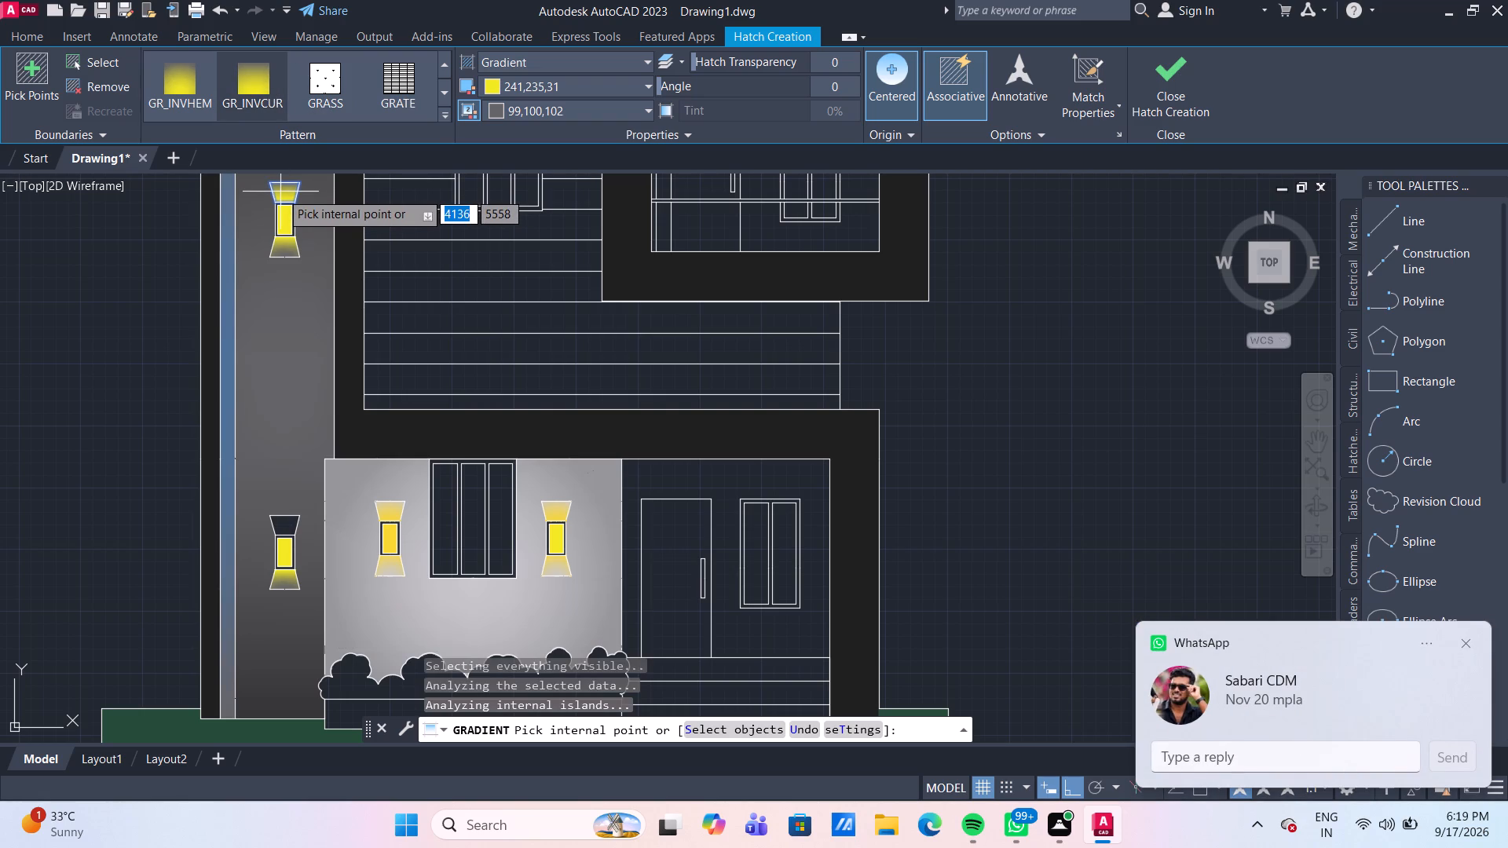
key(Escape)
click(188, 108)
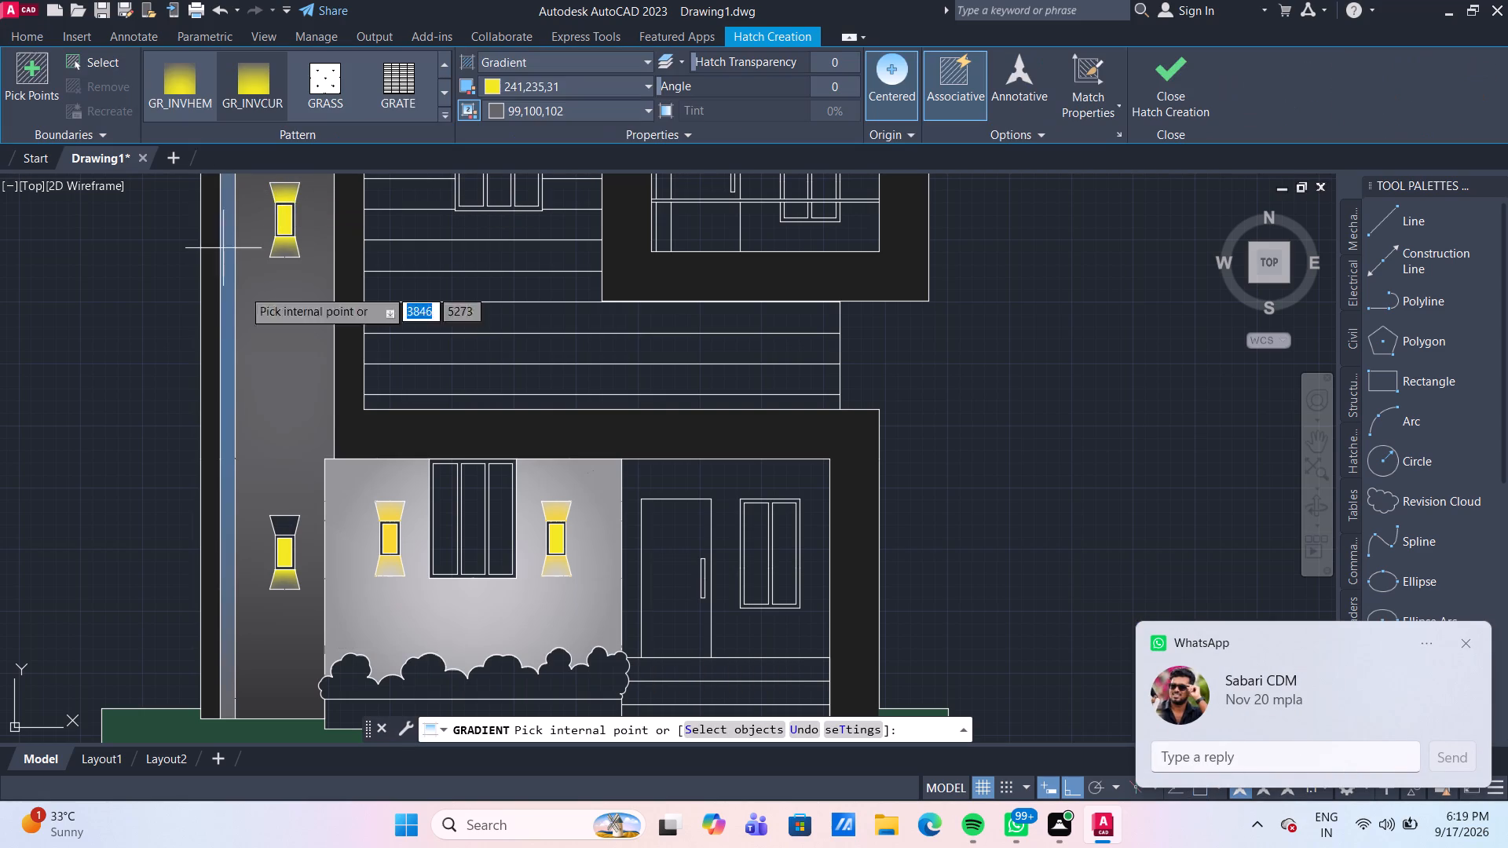
click(287, 527)
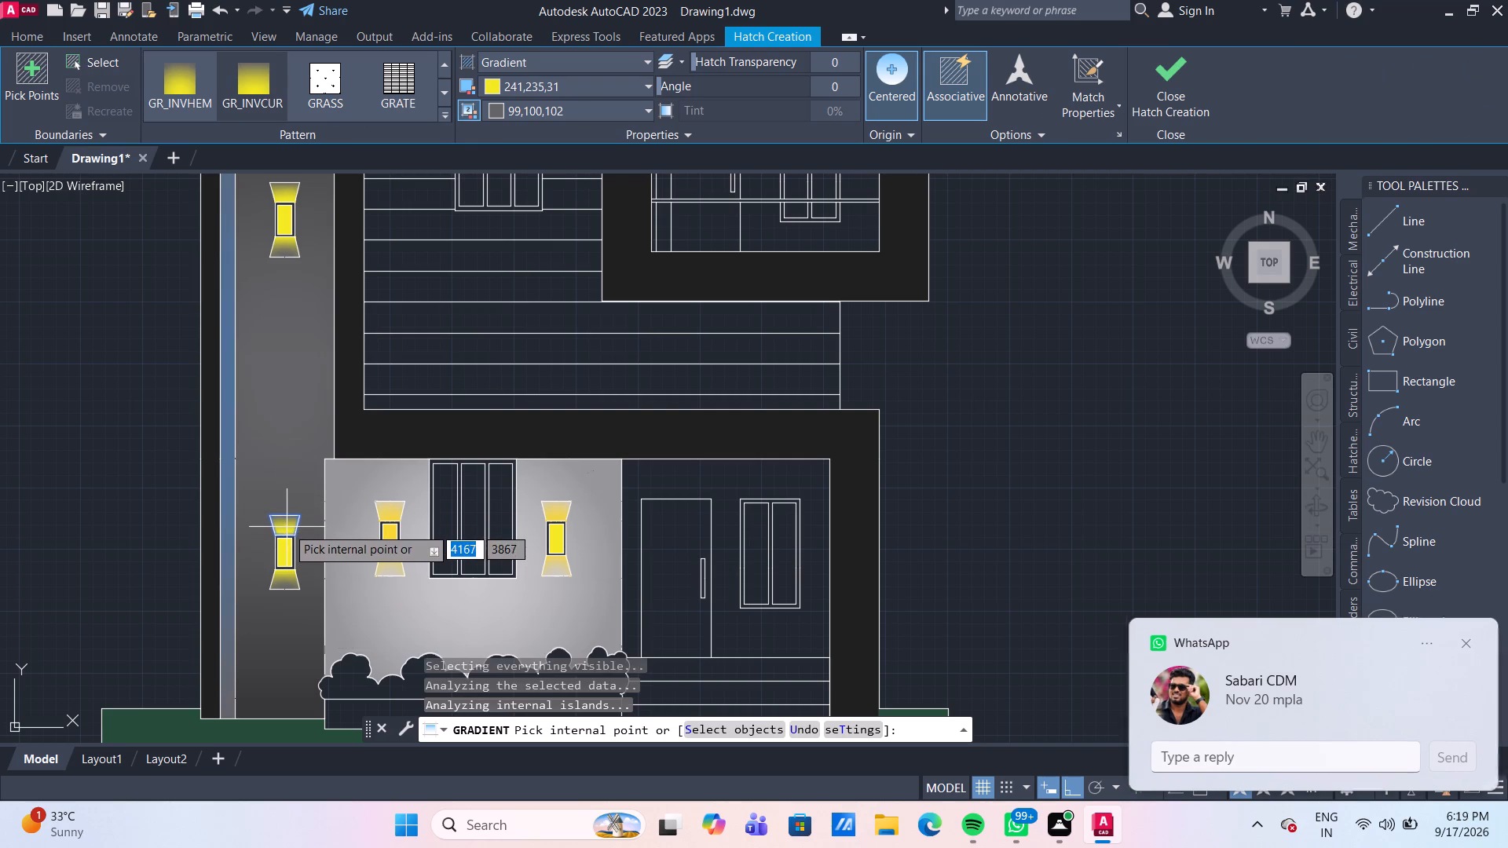
key(Escape)
scroll(291, 406, down, 1)
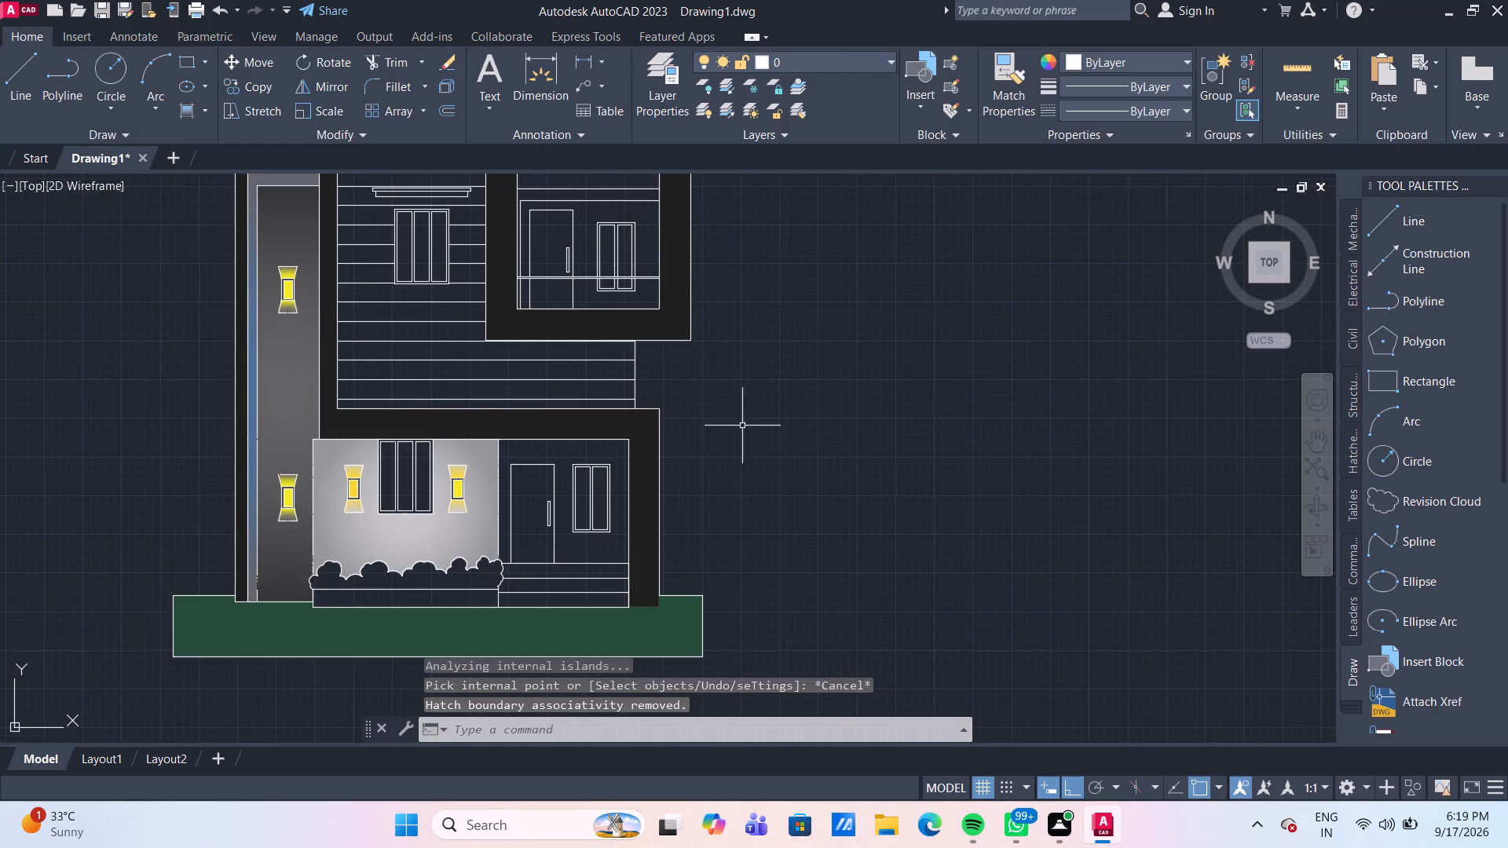
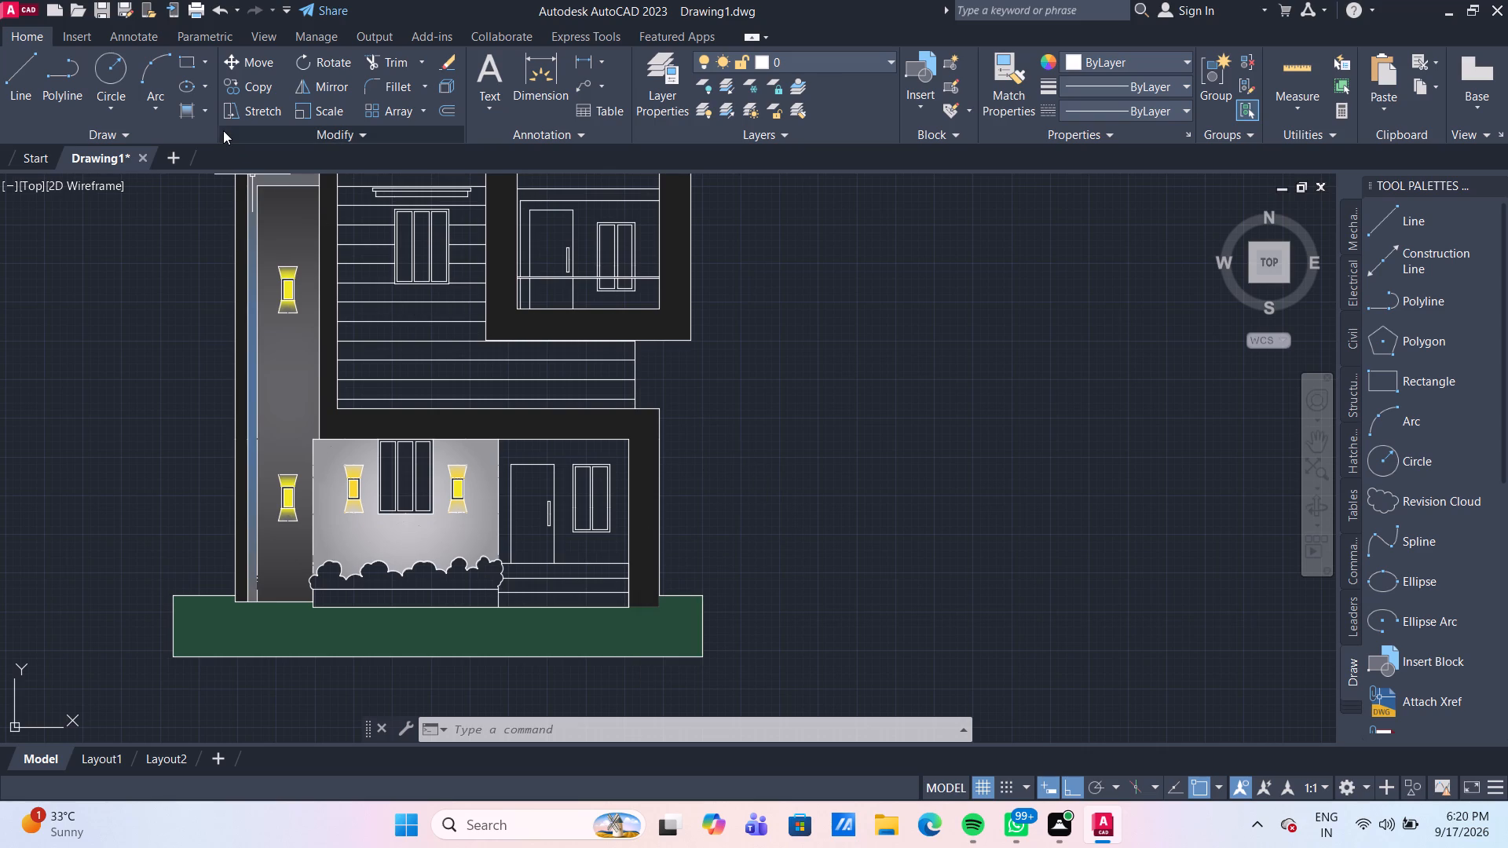
Fill the planter base below the bushes with a GR_INVSPH gradient using colour 49 and black (0,0,0).
click(188, 109)
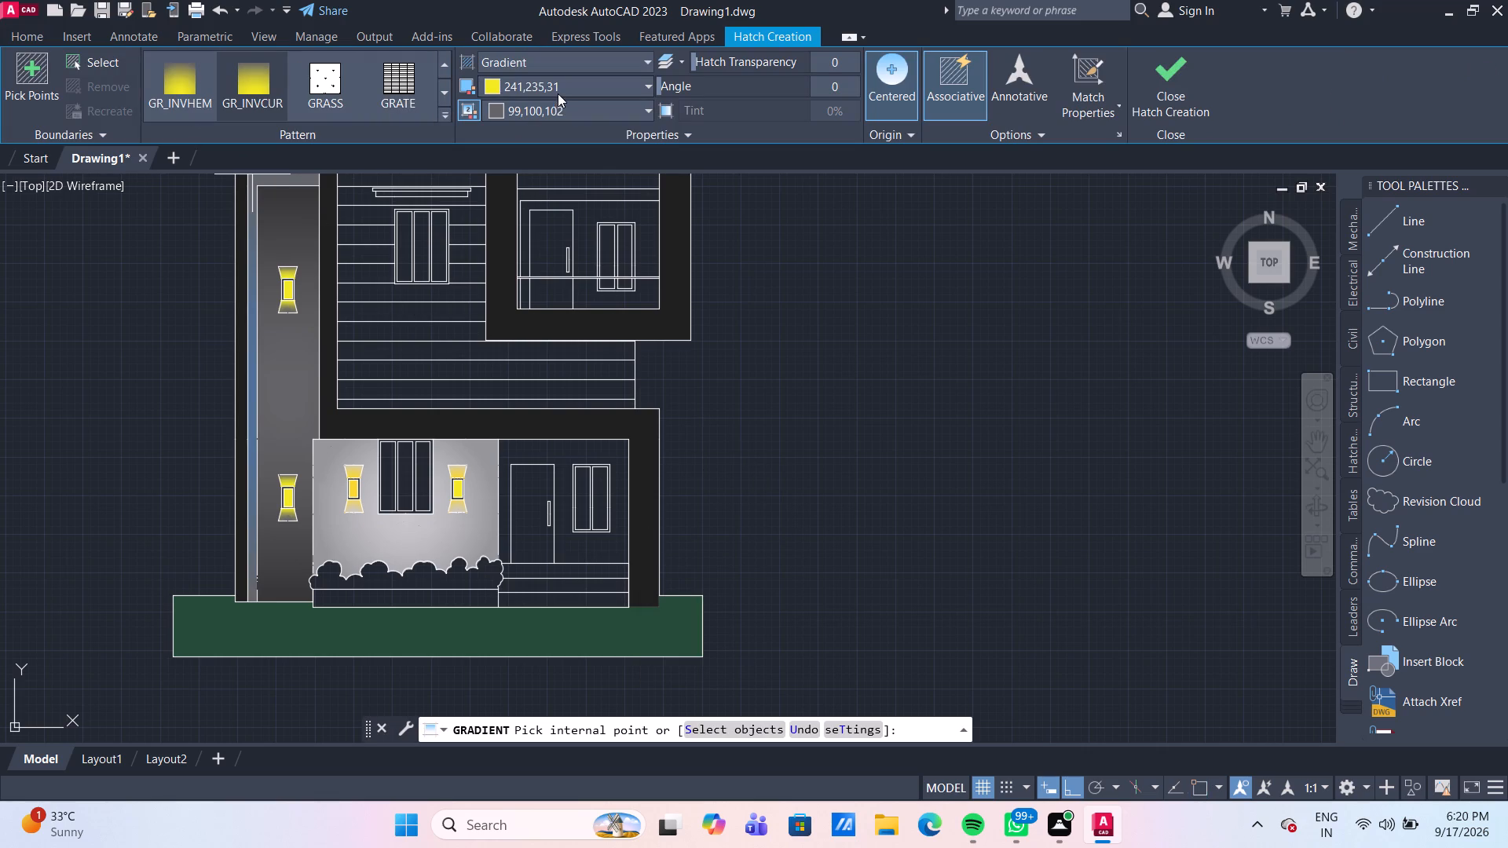
click(558, 90)
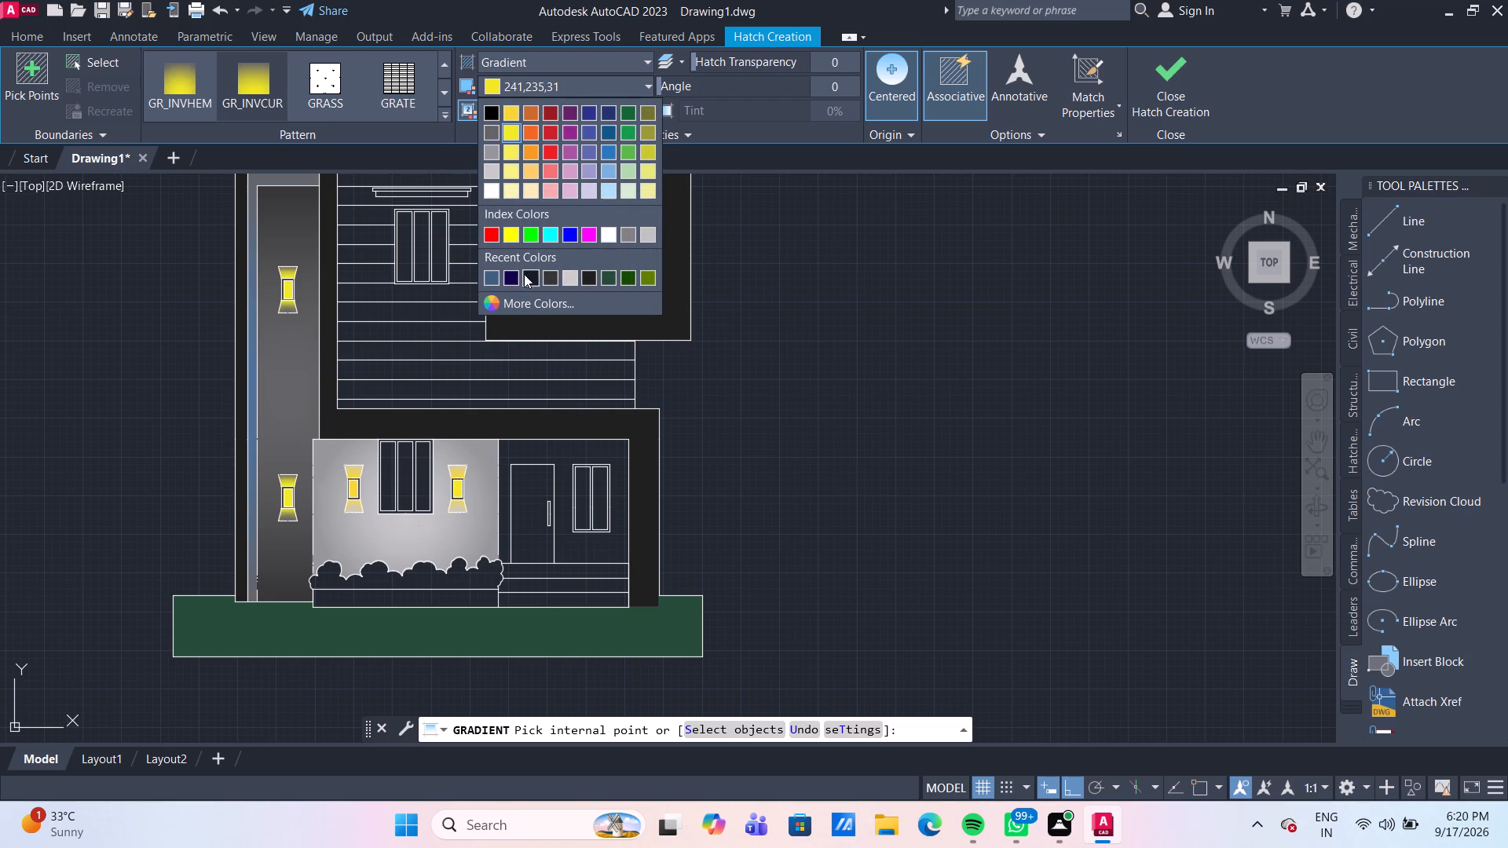
click(512, 280)
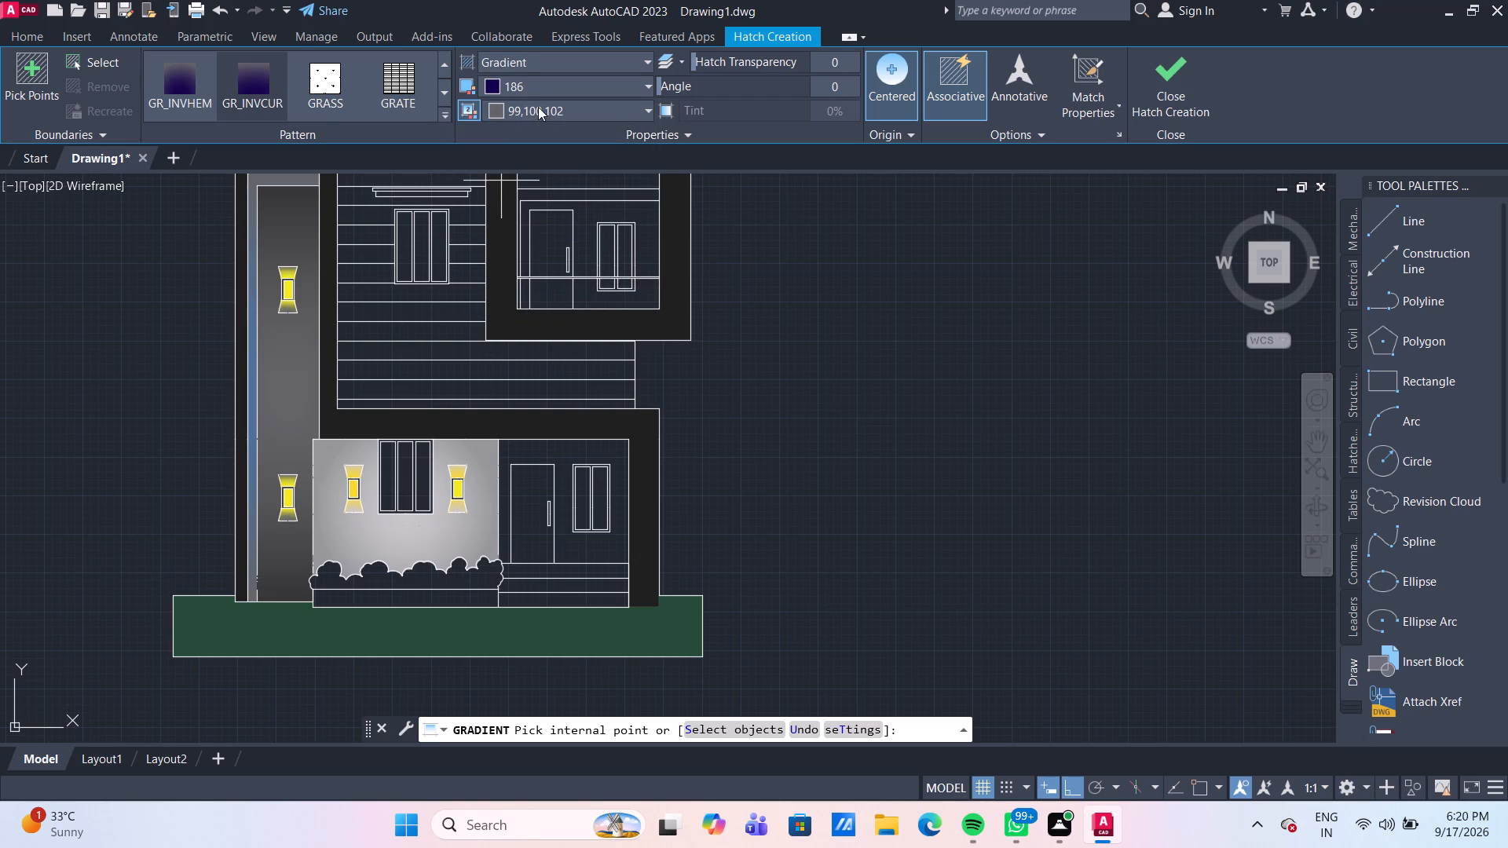
click(538, 107)
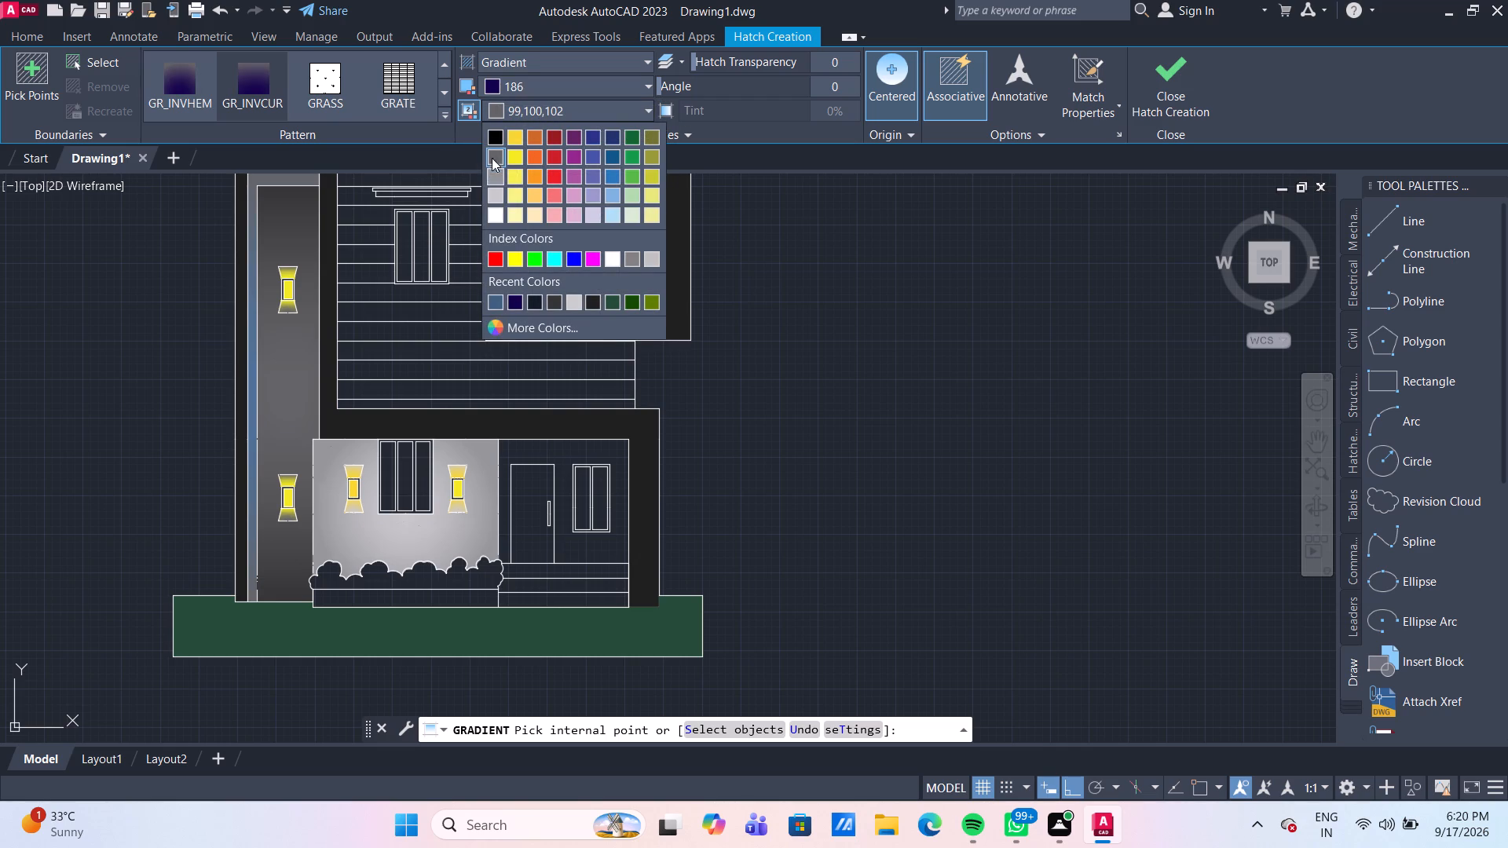
click(496, 133)
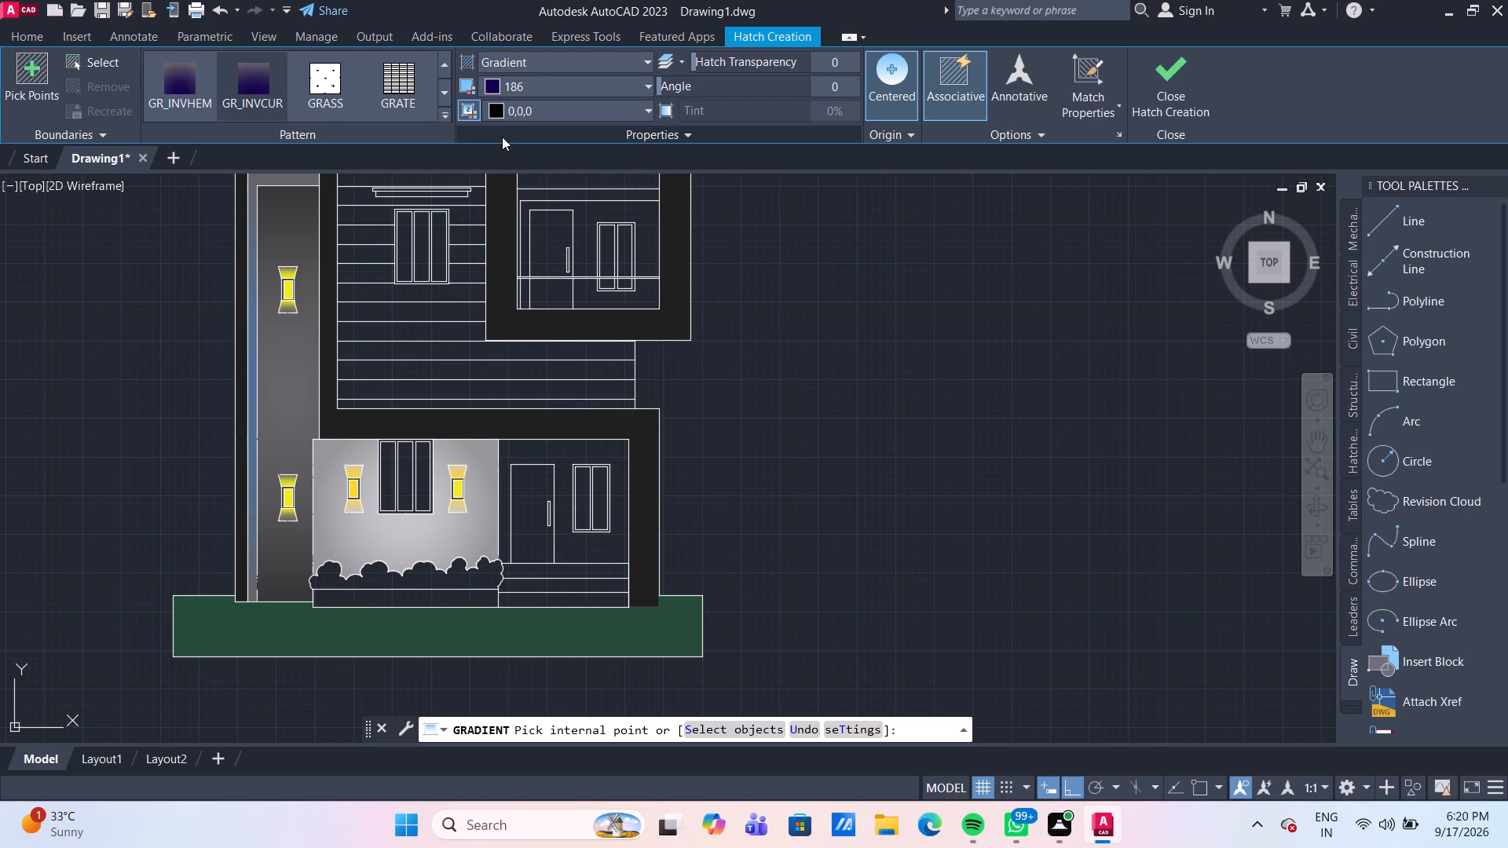
scroll(215, 126, down, 2)
scroll(266, 97, up, 2)
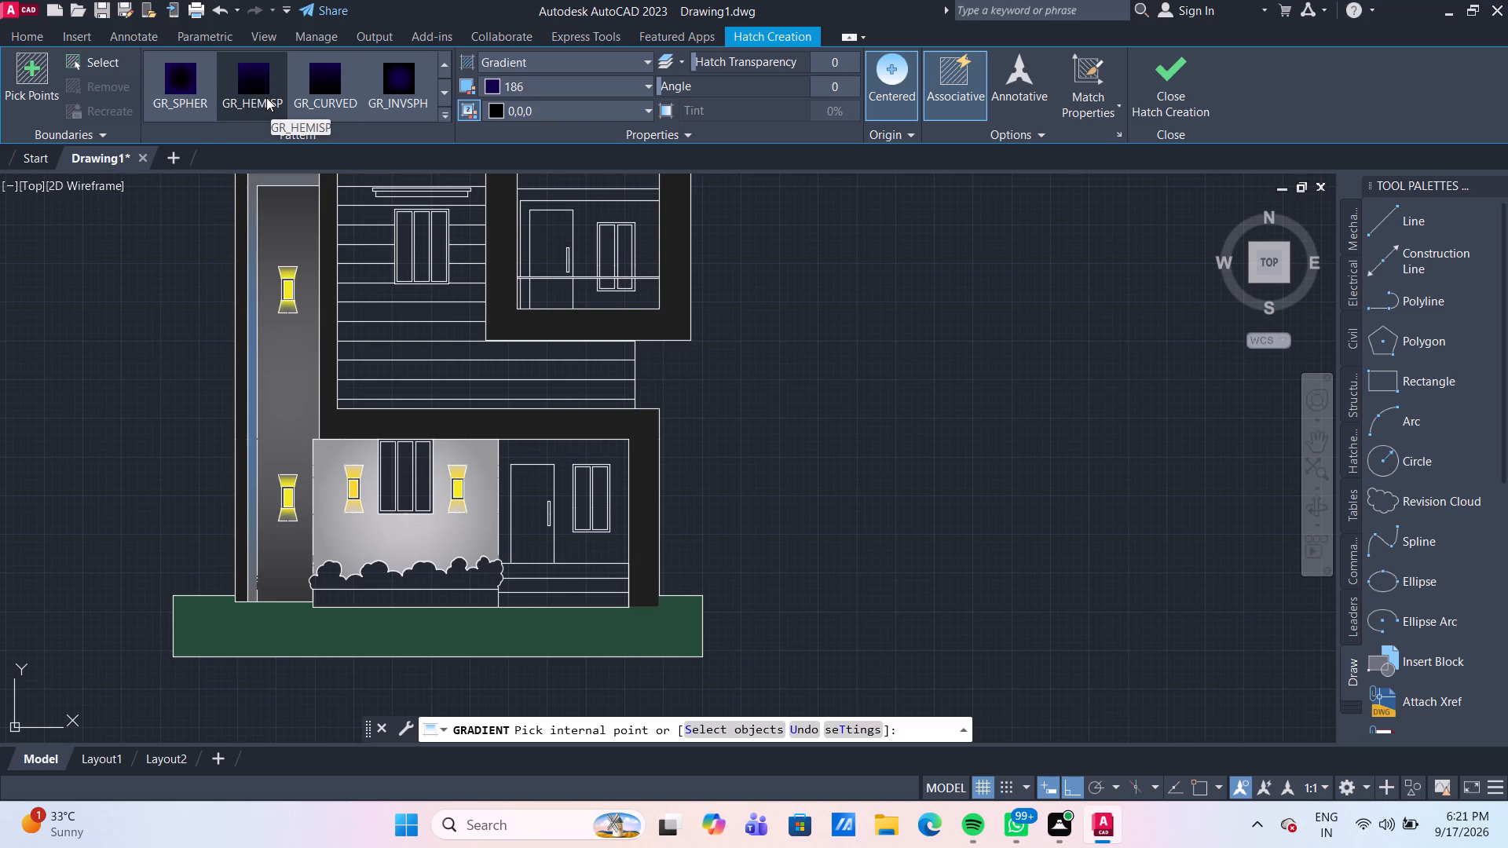
click(185, 75)
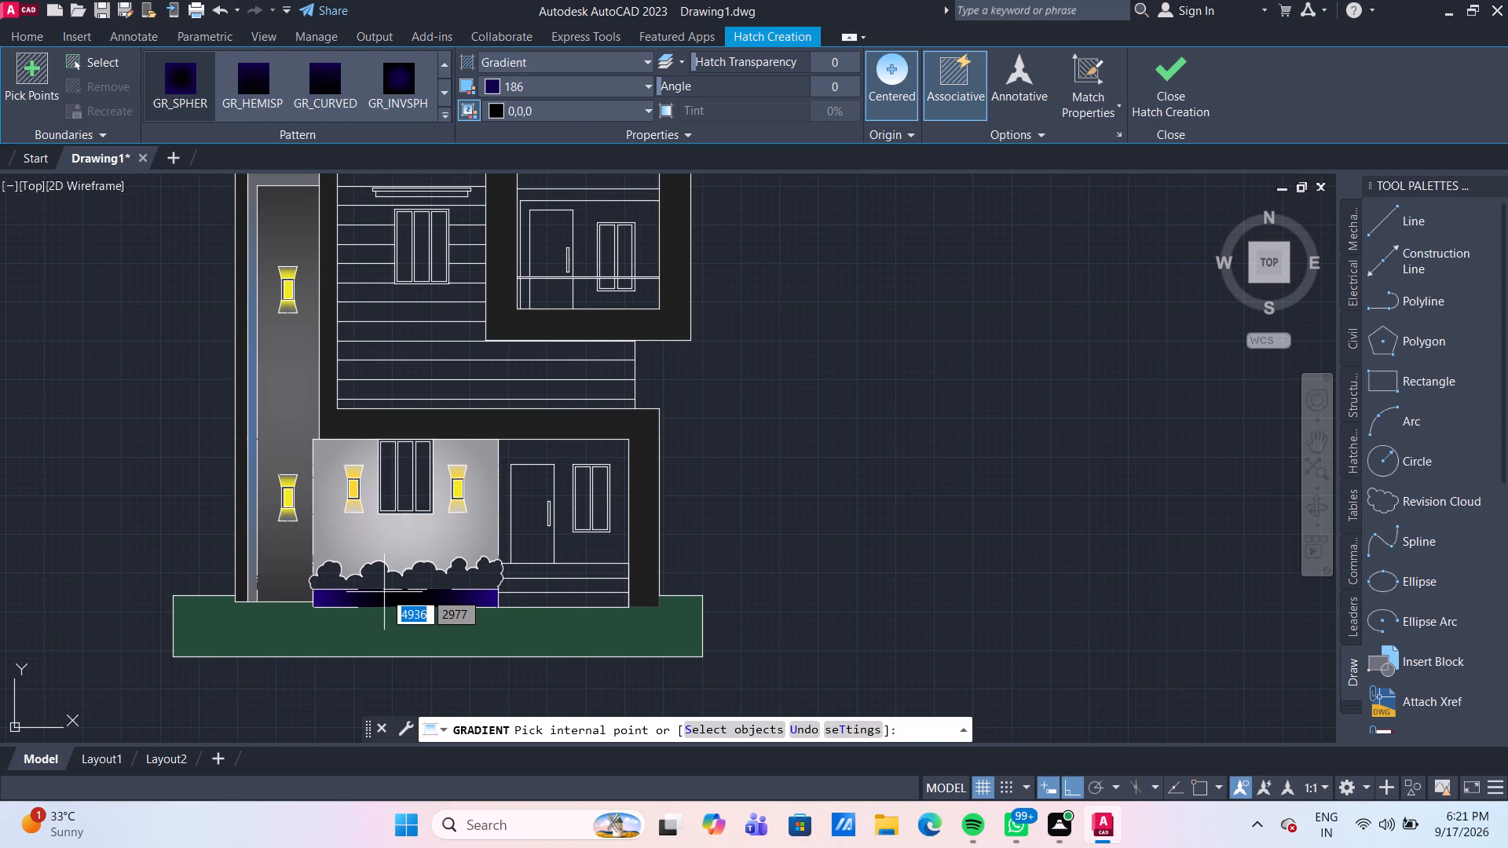
click(386, 85)
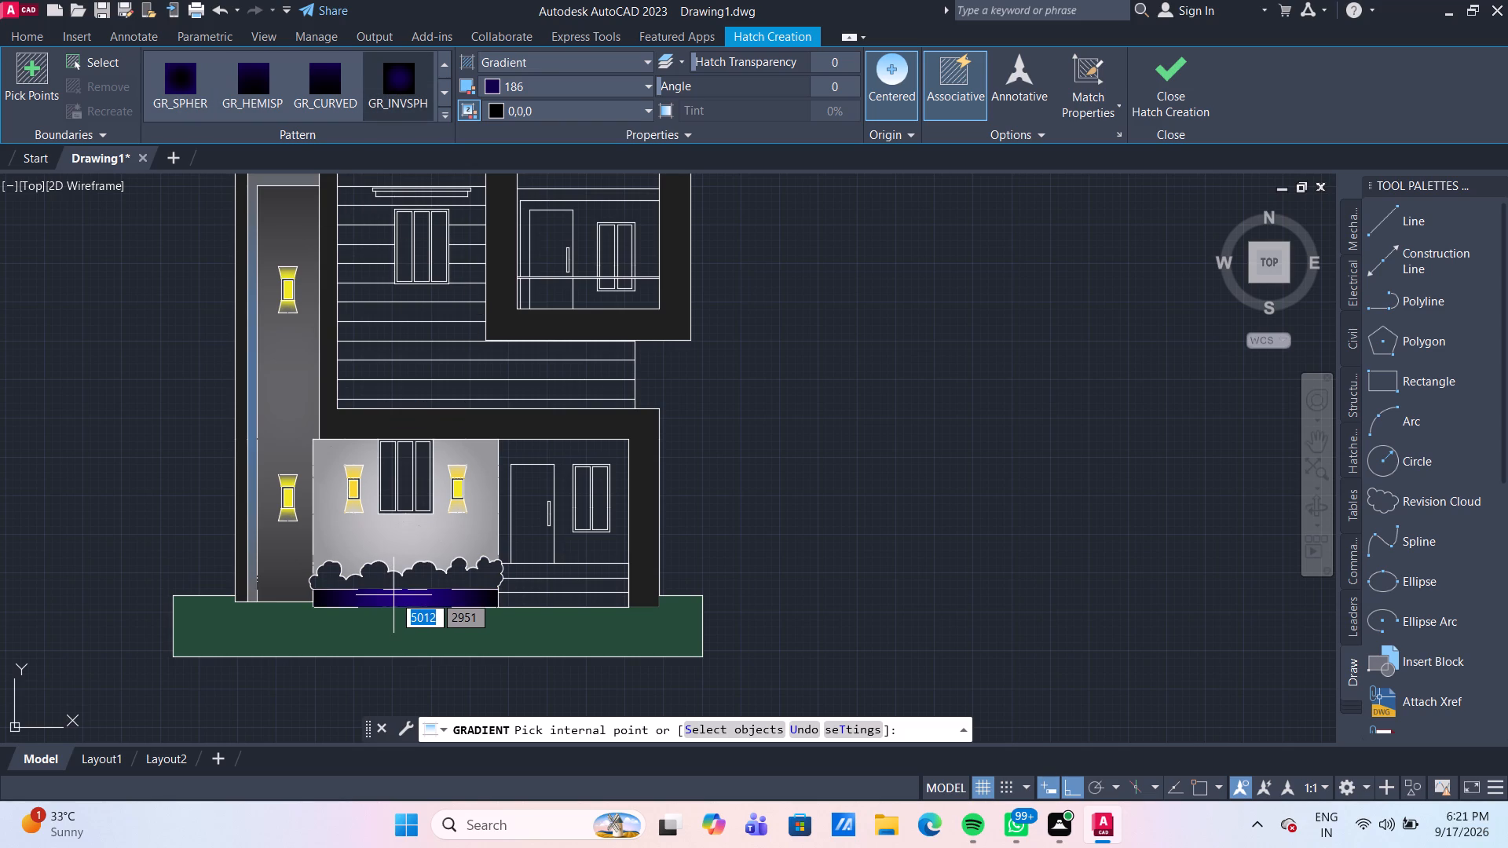
click(564, 91)
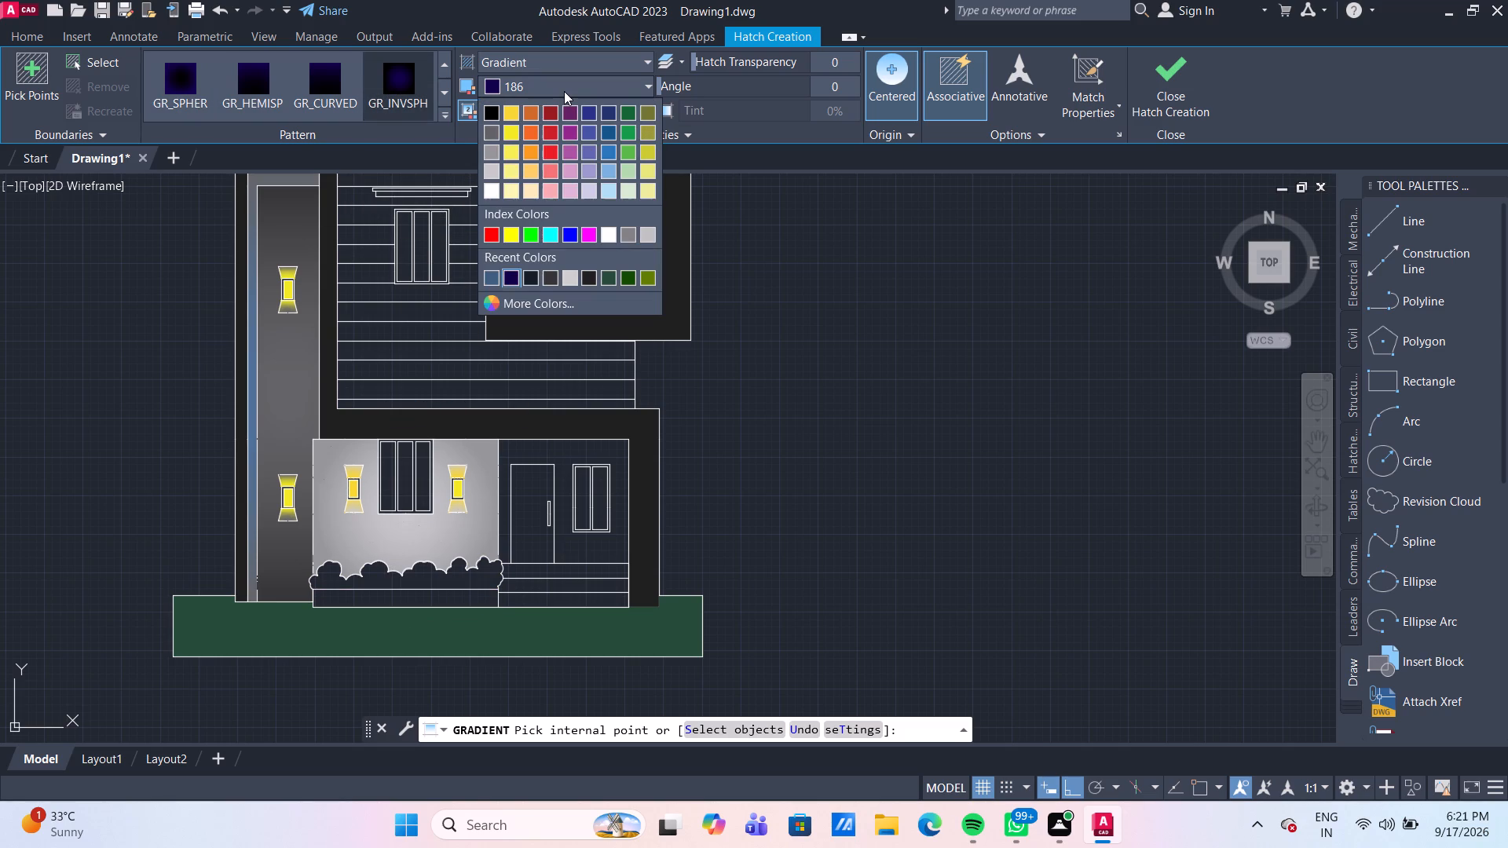
click(518, 309)
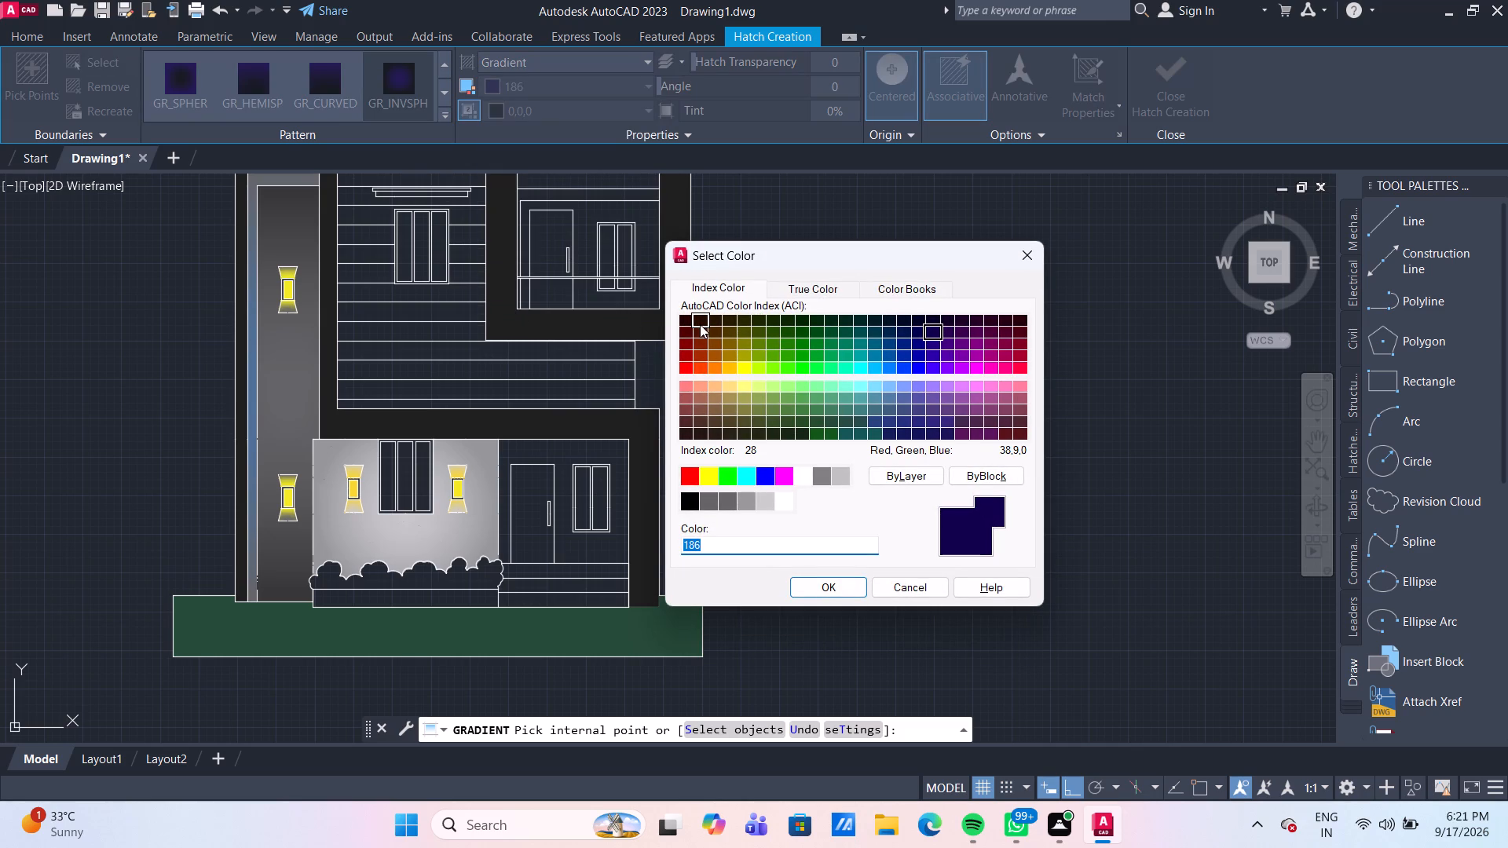
click(699, 319)
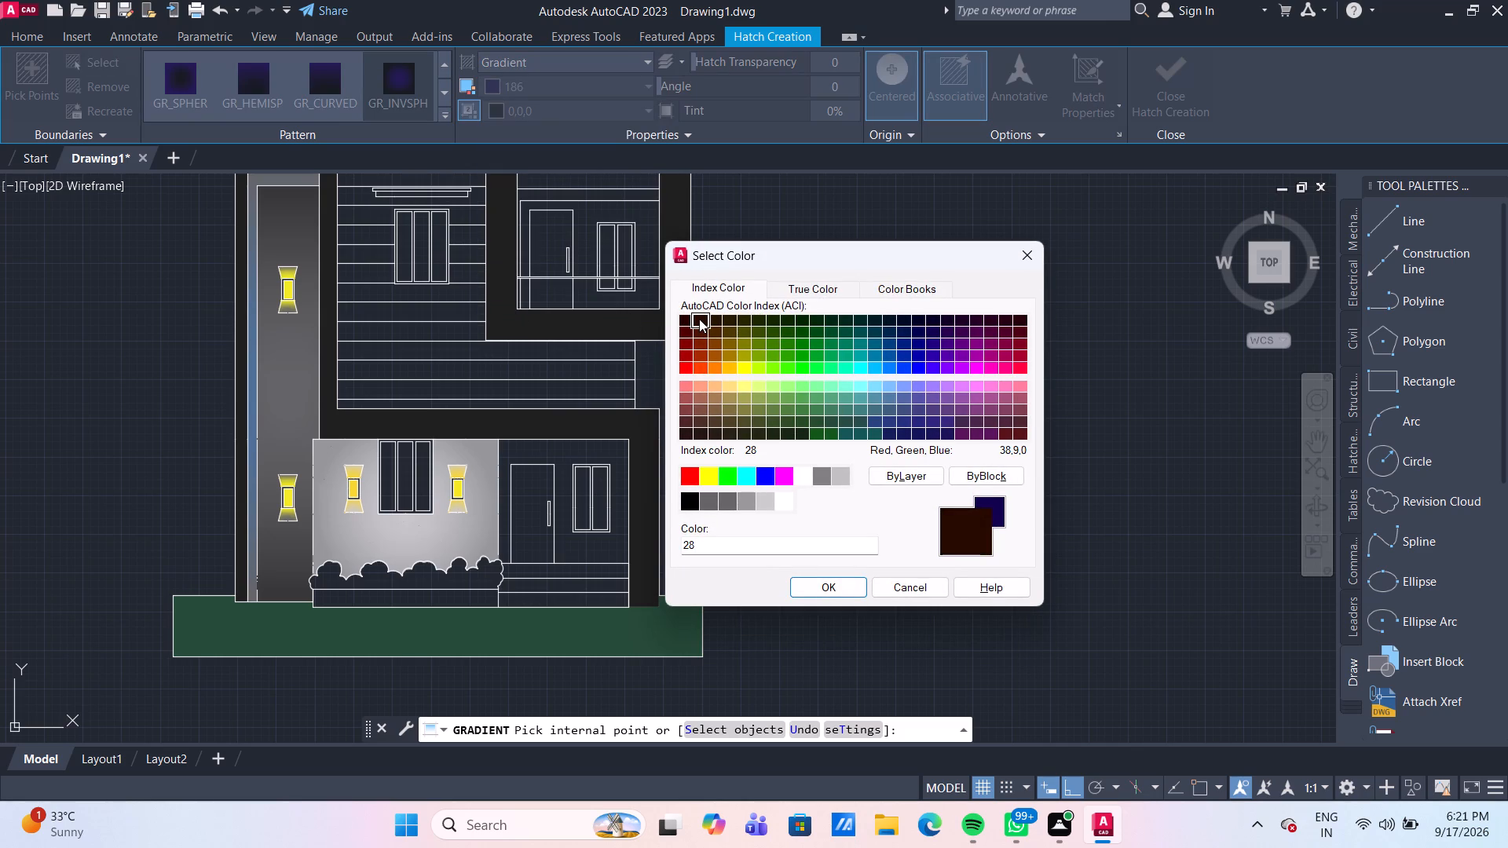
click(803, 433)
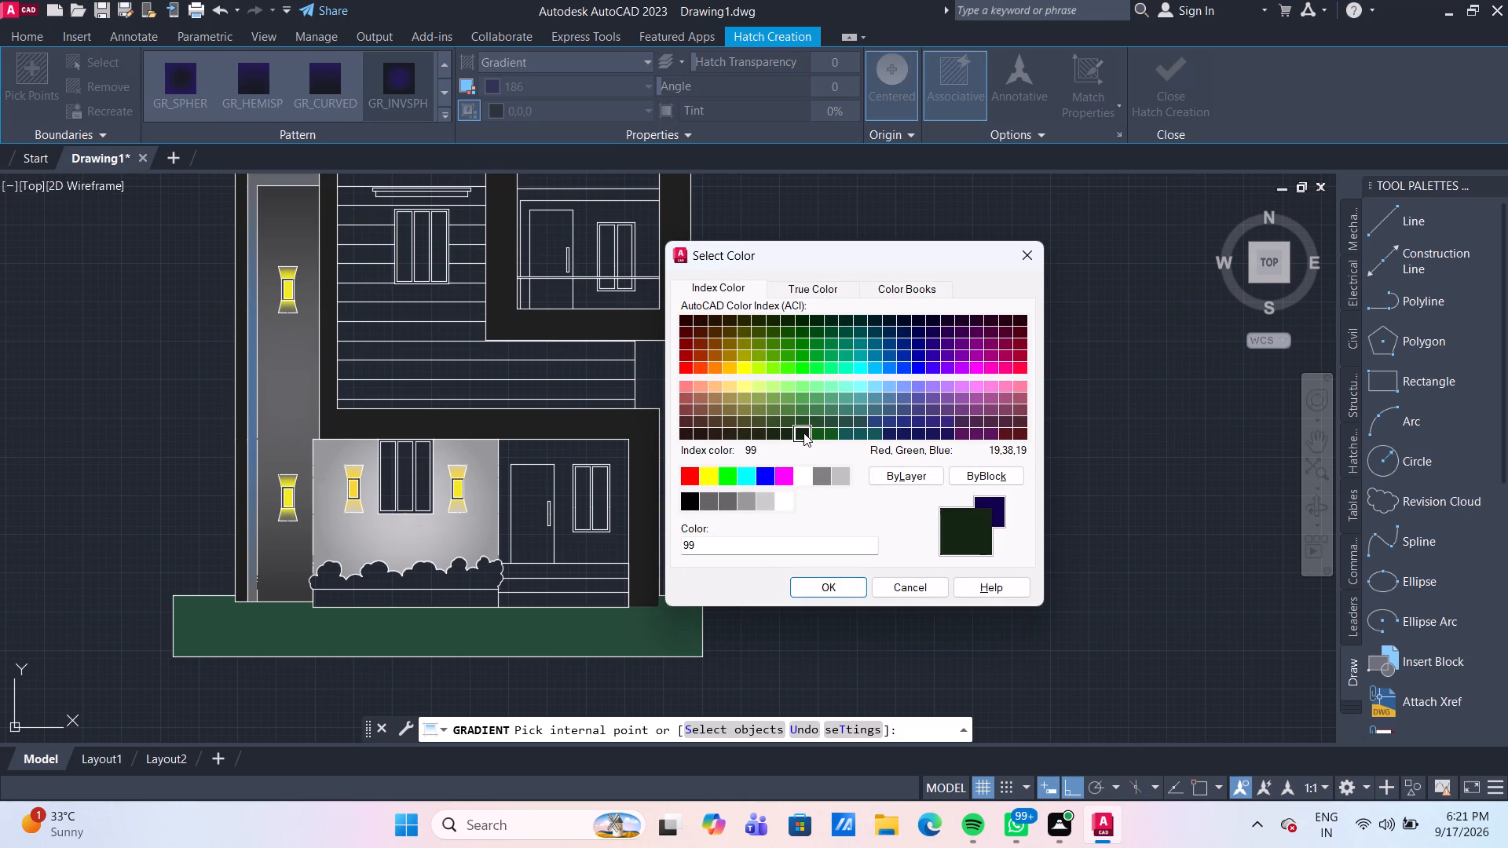
click(746, 437)
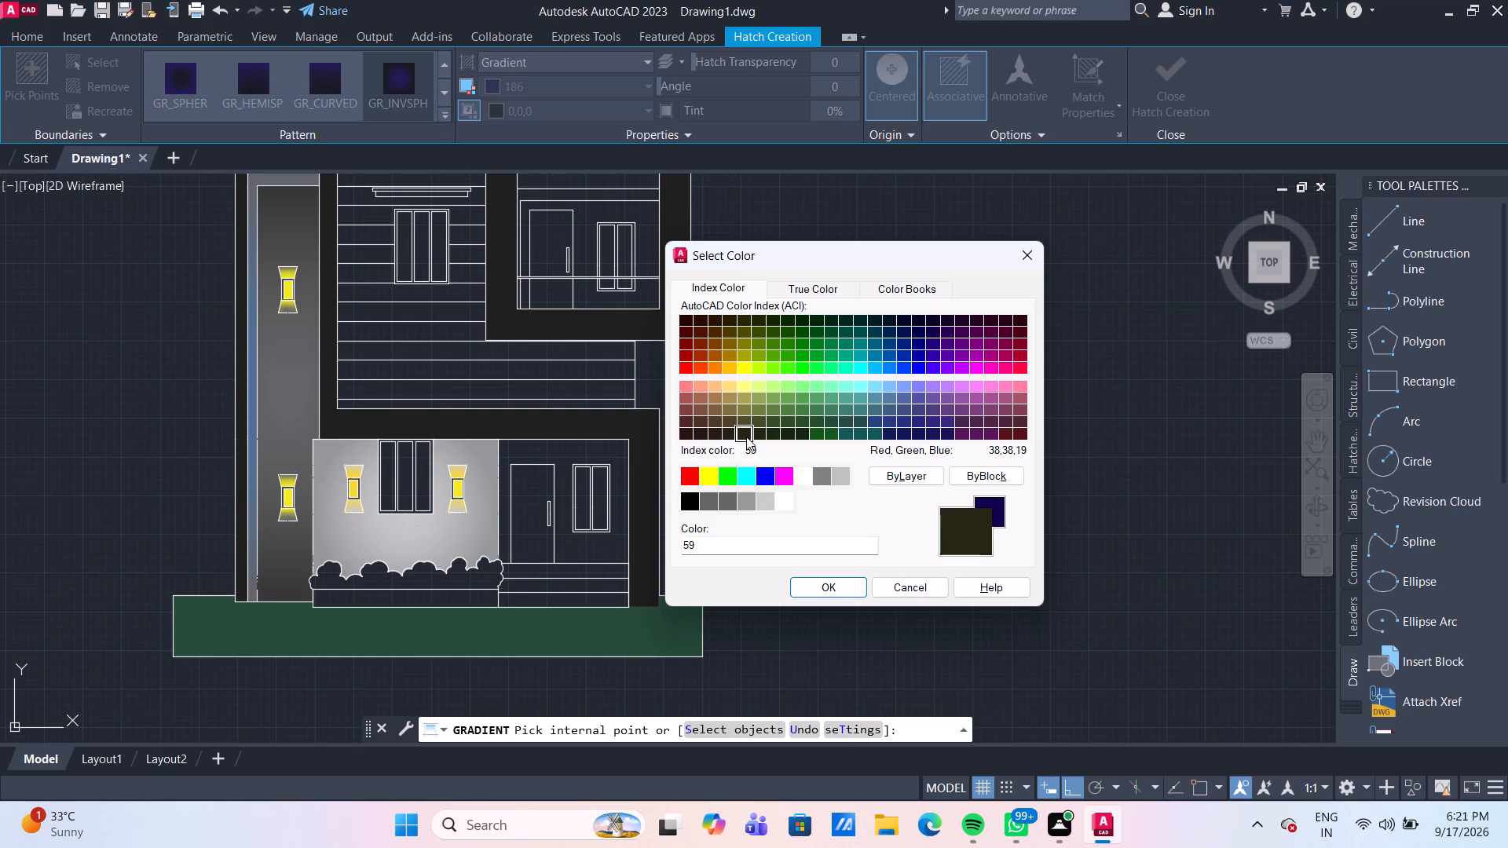
click(731, 437)
click(818, 590)
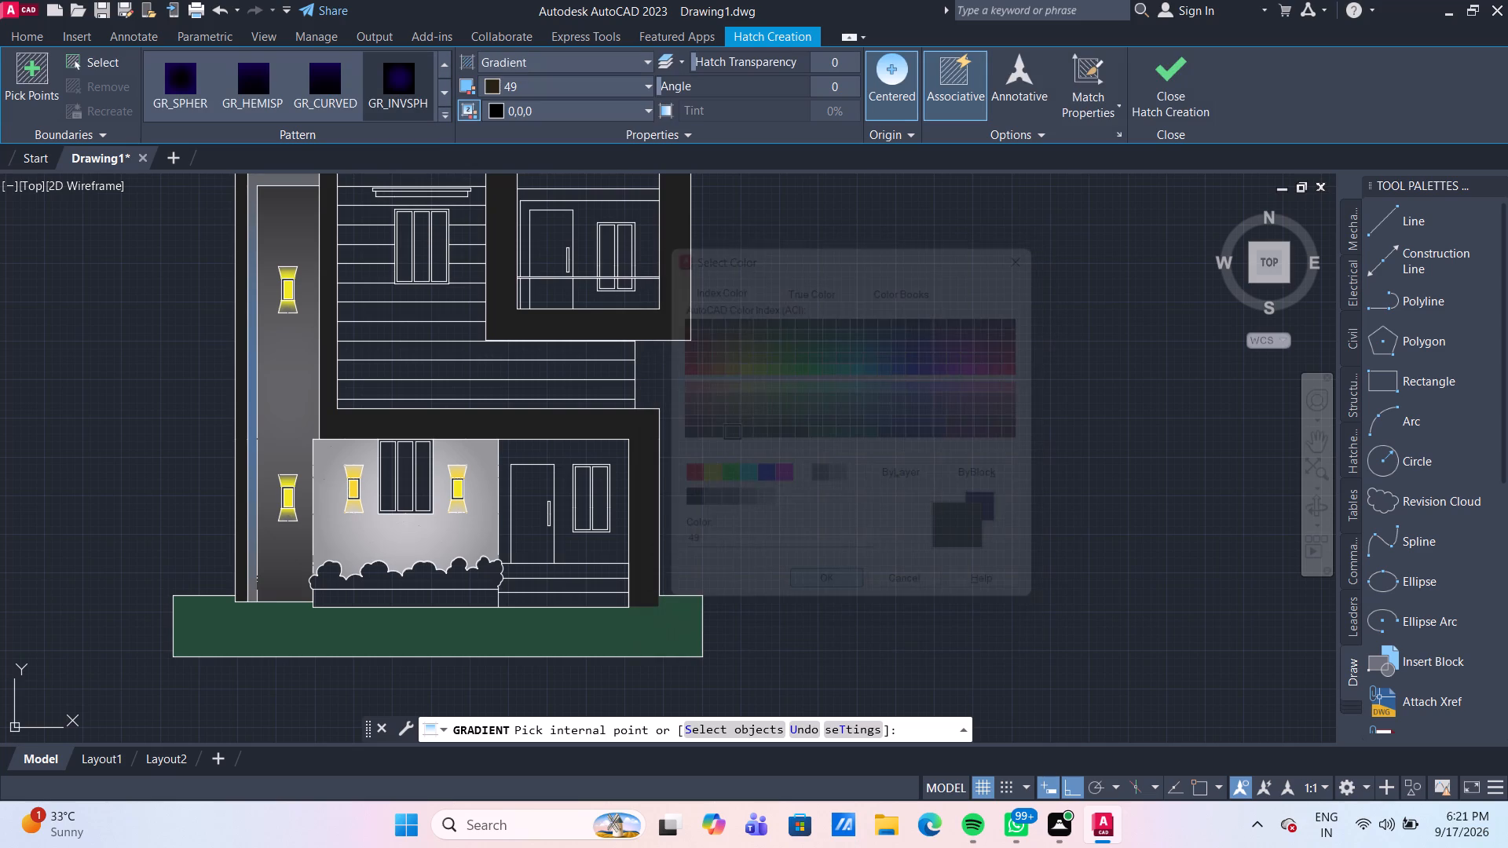
click(399, 598)
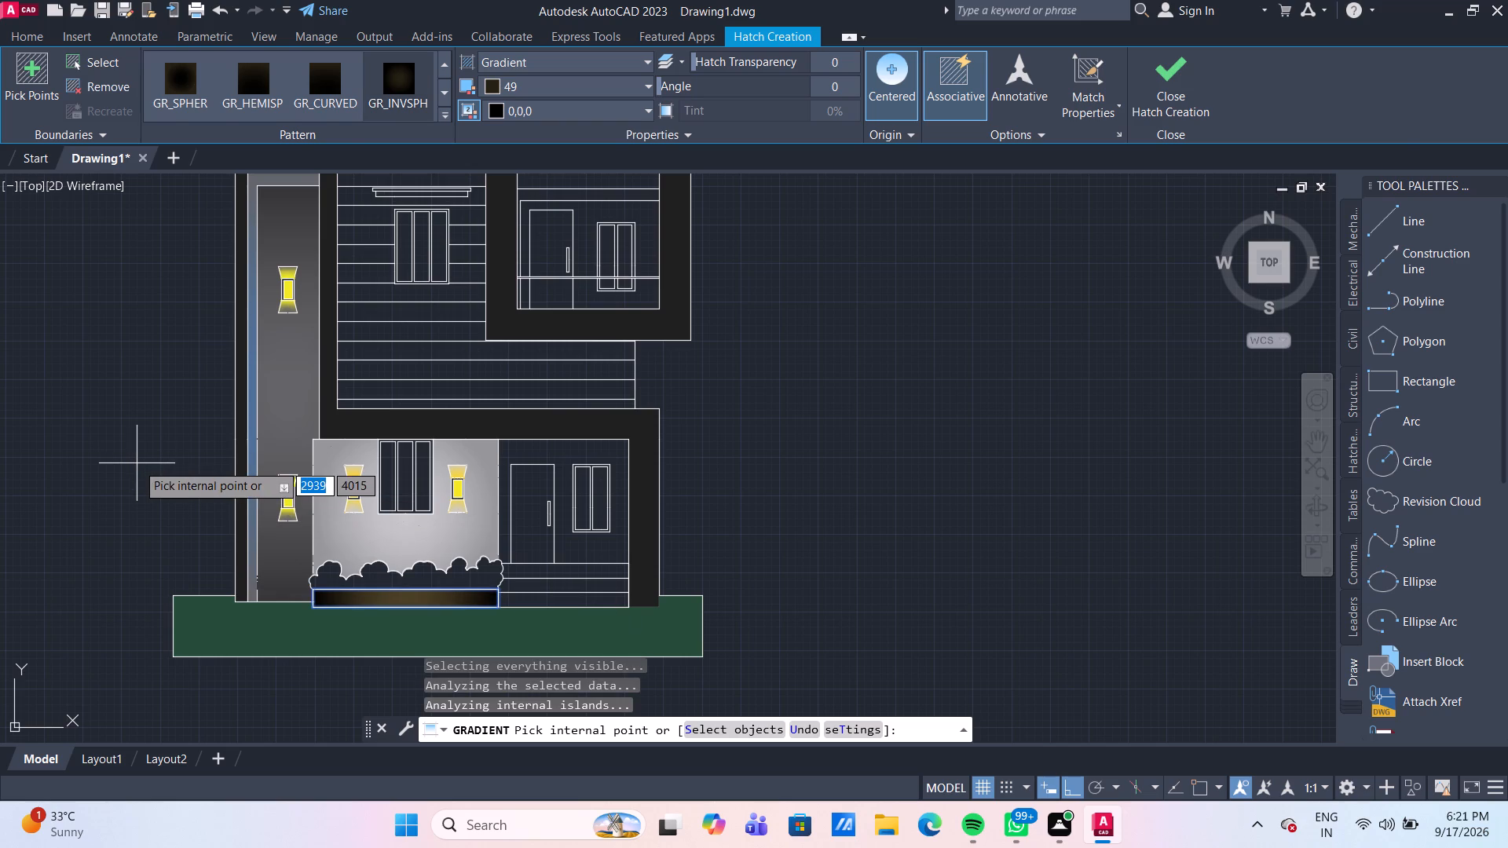
key(Escape)
Fill the bushes above the planter with a GR_INVCUR gradient using Green and index colour 94.
scroll(338, 616, up, 2)
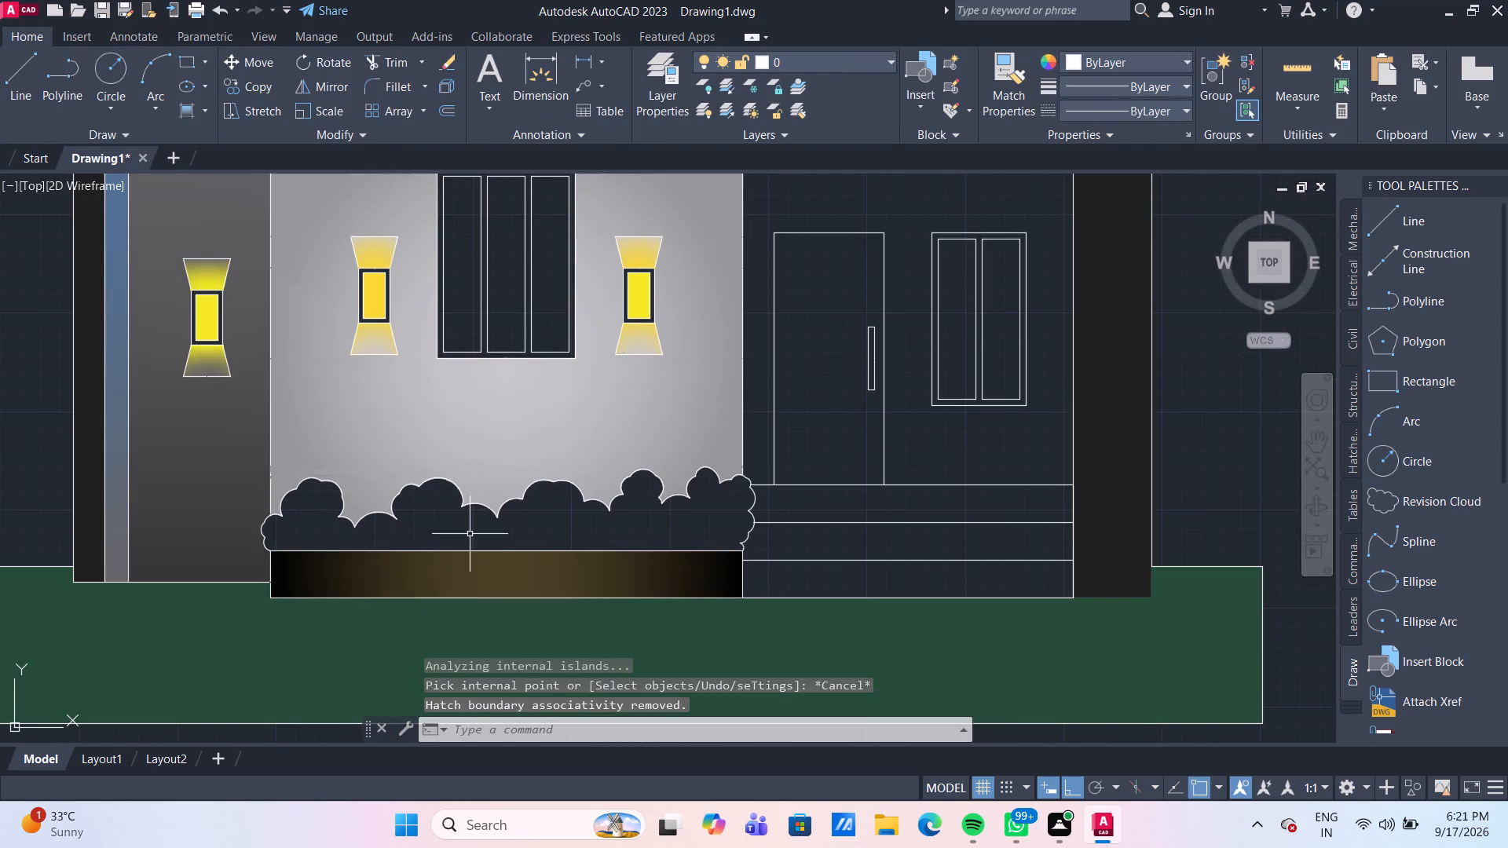
scroll(467, 524, down, 1)
middle_drag(467, 524, 368, 467)
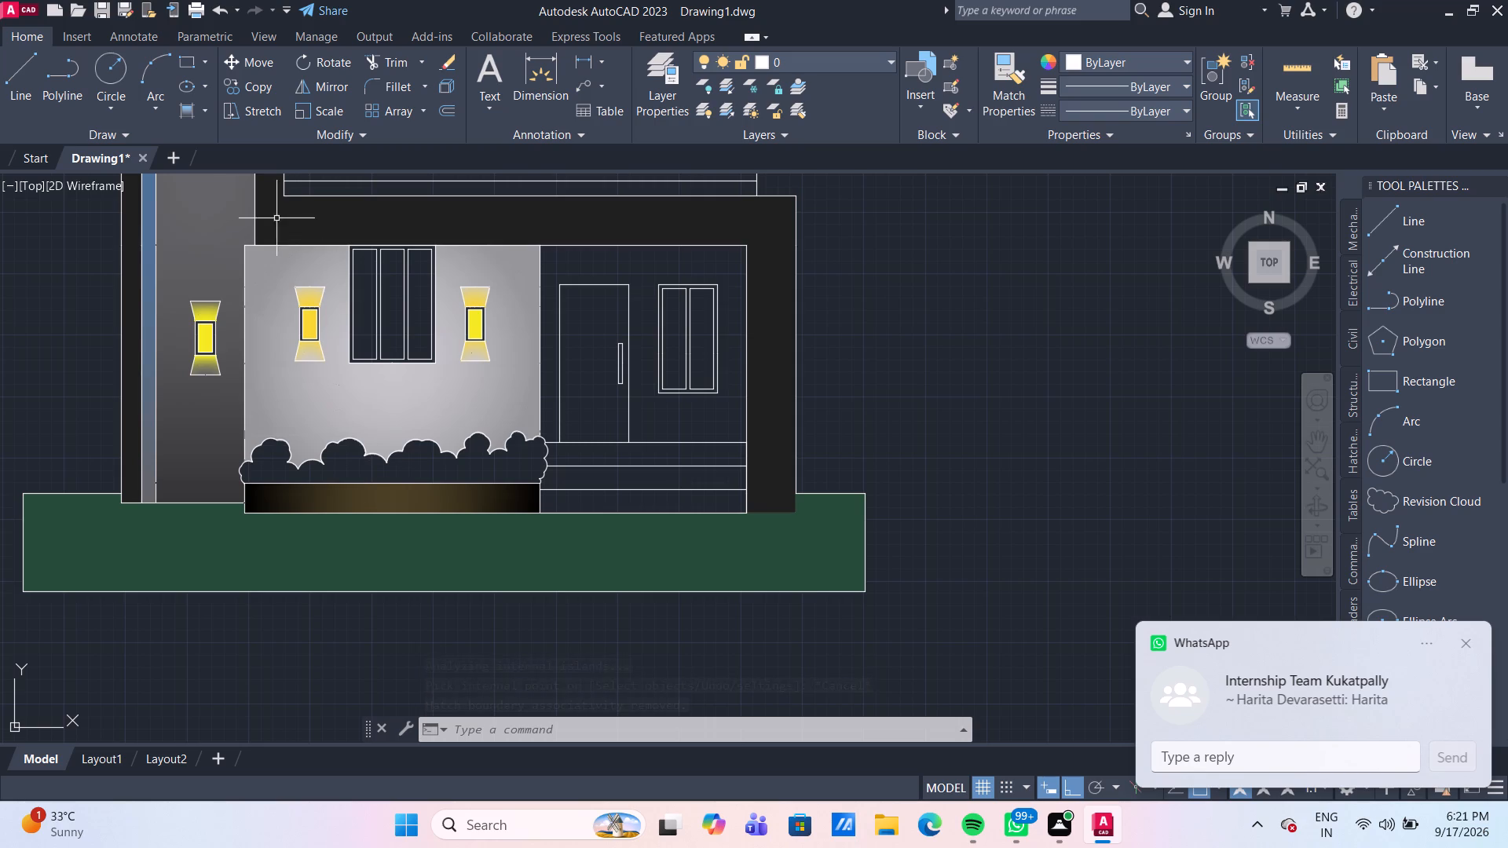
click(183, 116)
click(572, 82)
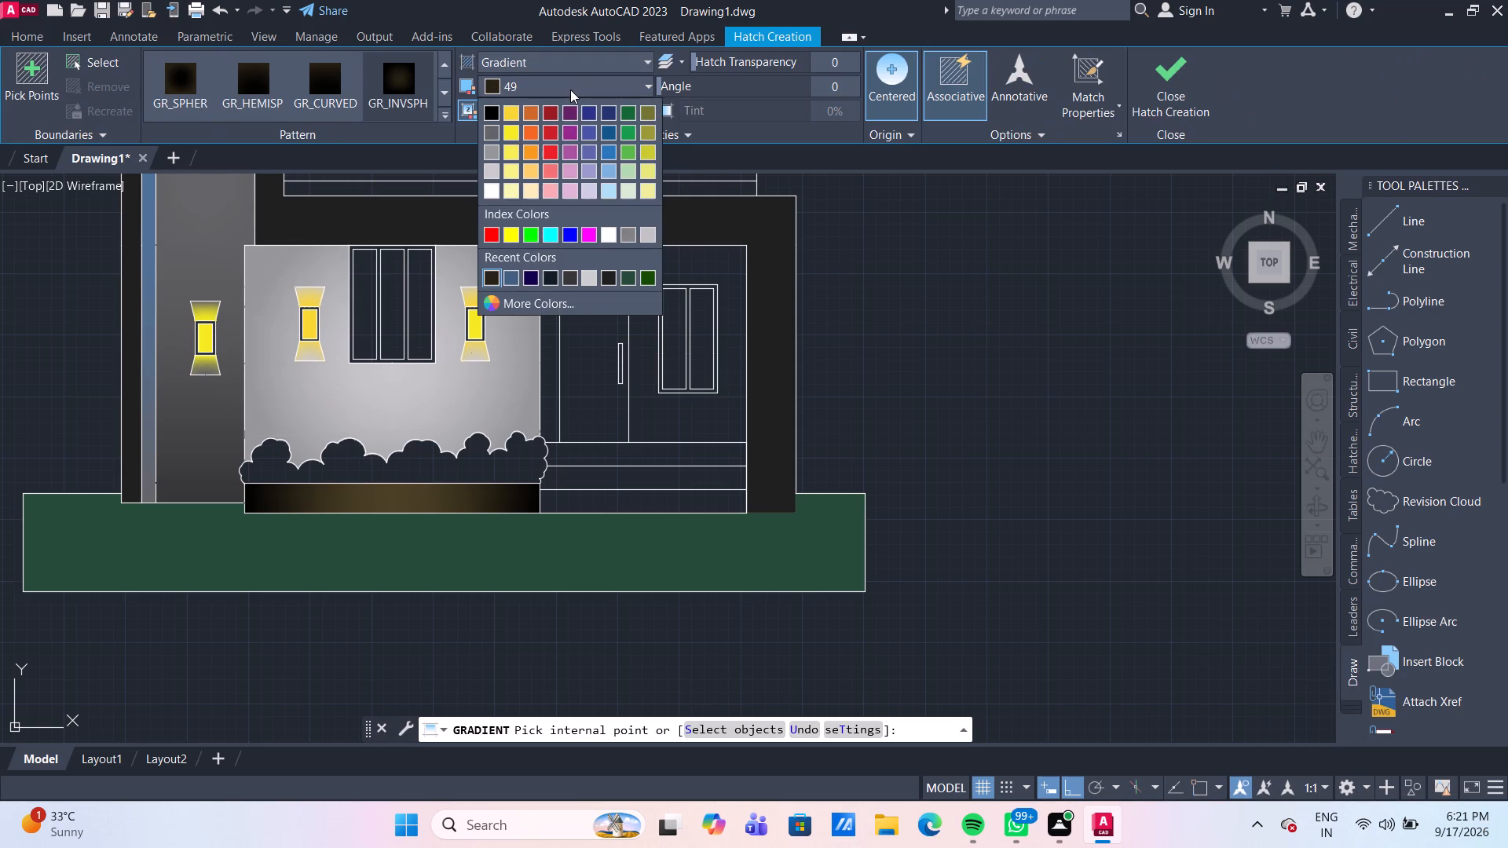
click(530, 232)
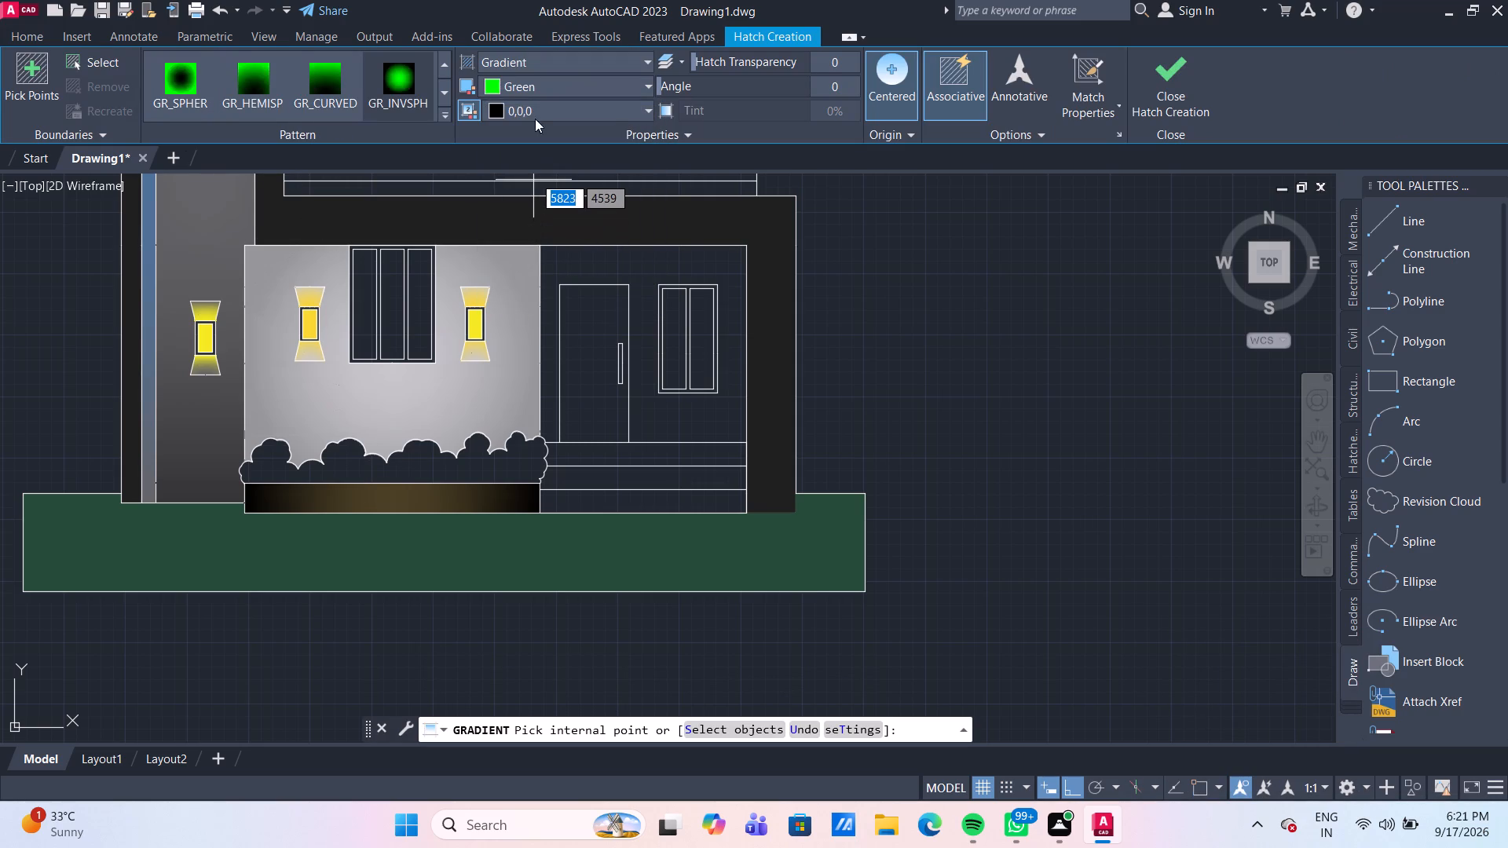
click(537, 115)
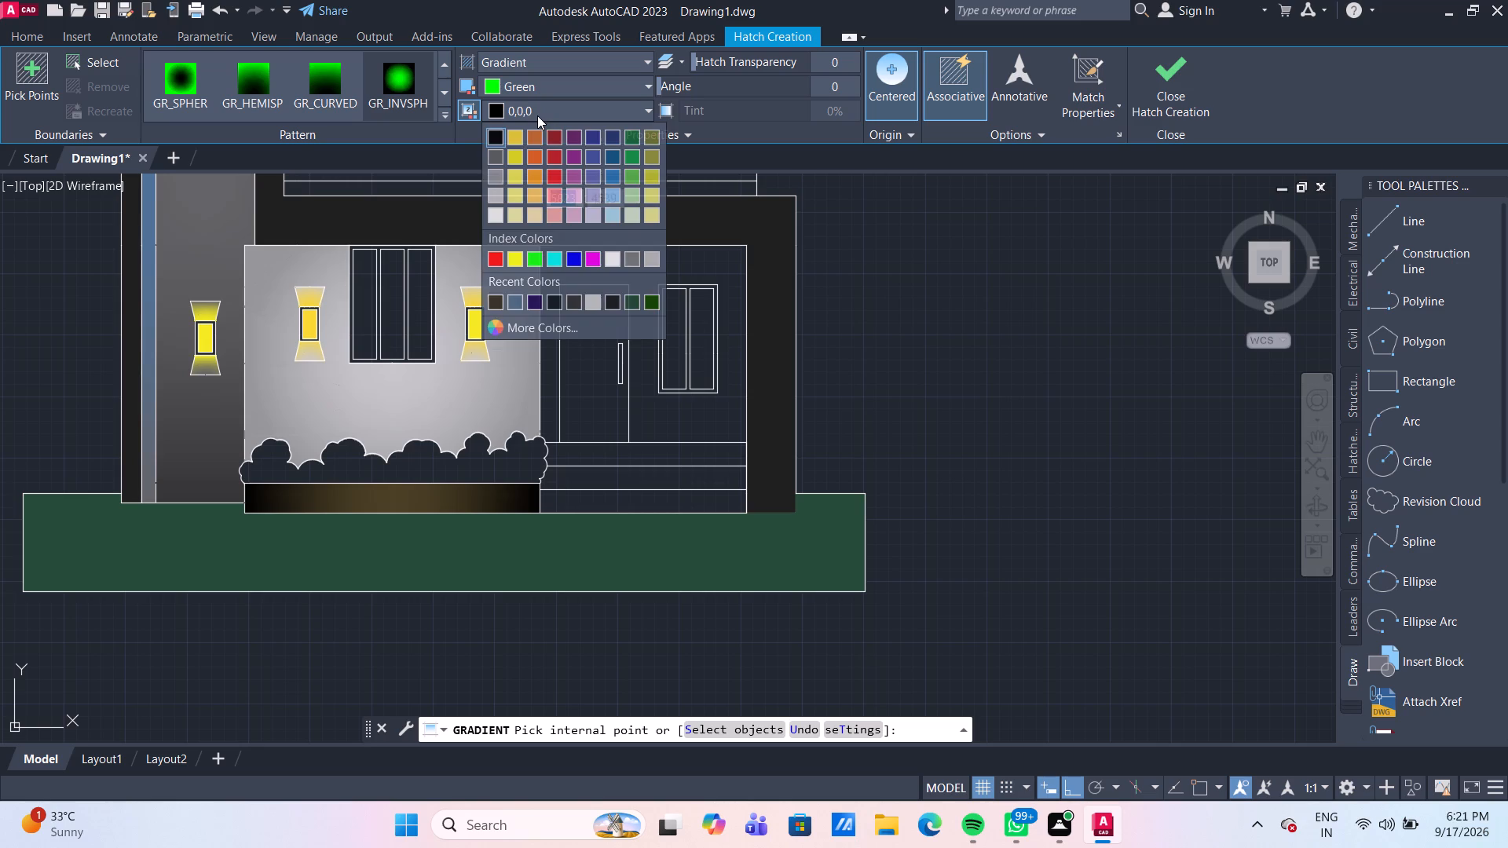
click(574, 330)
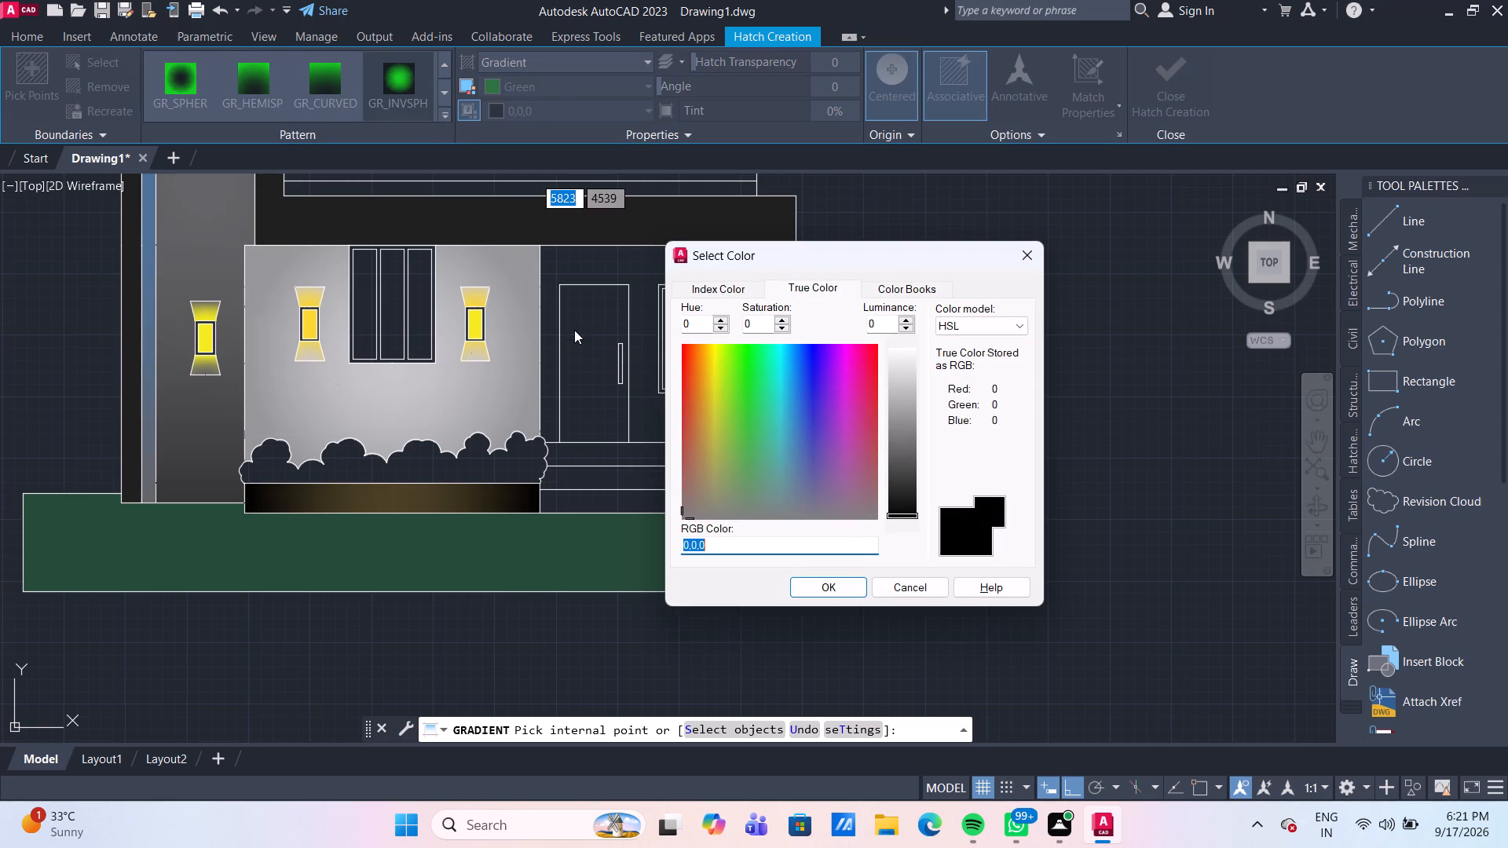
click(716, 290)
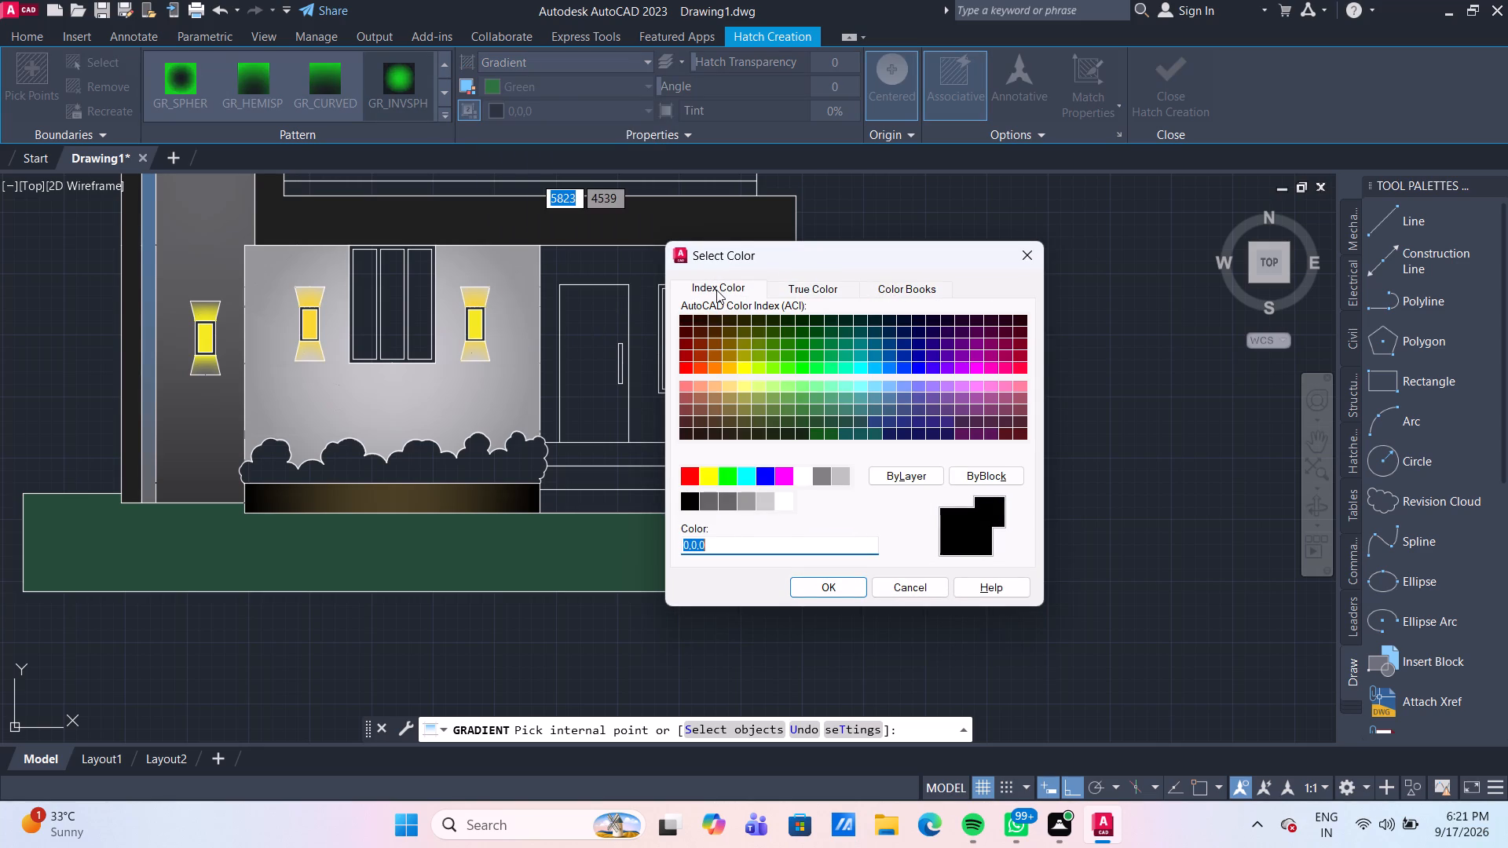
click(802, 332)
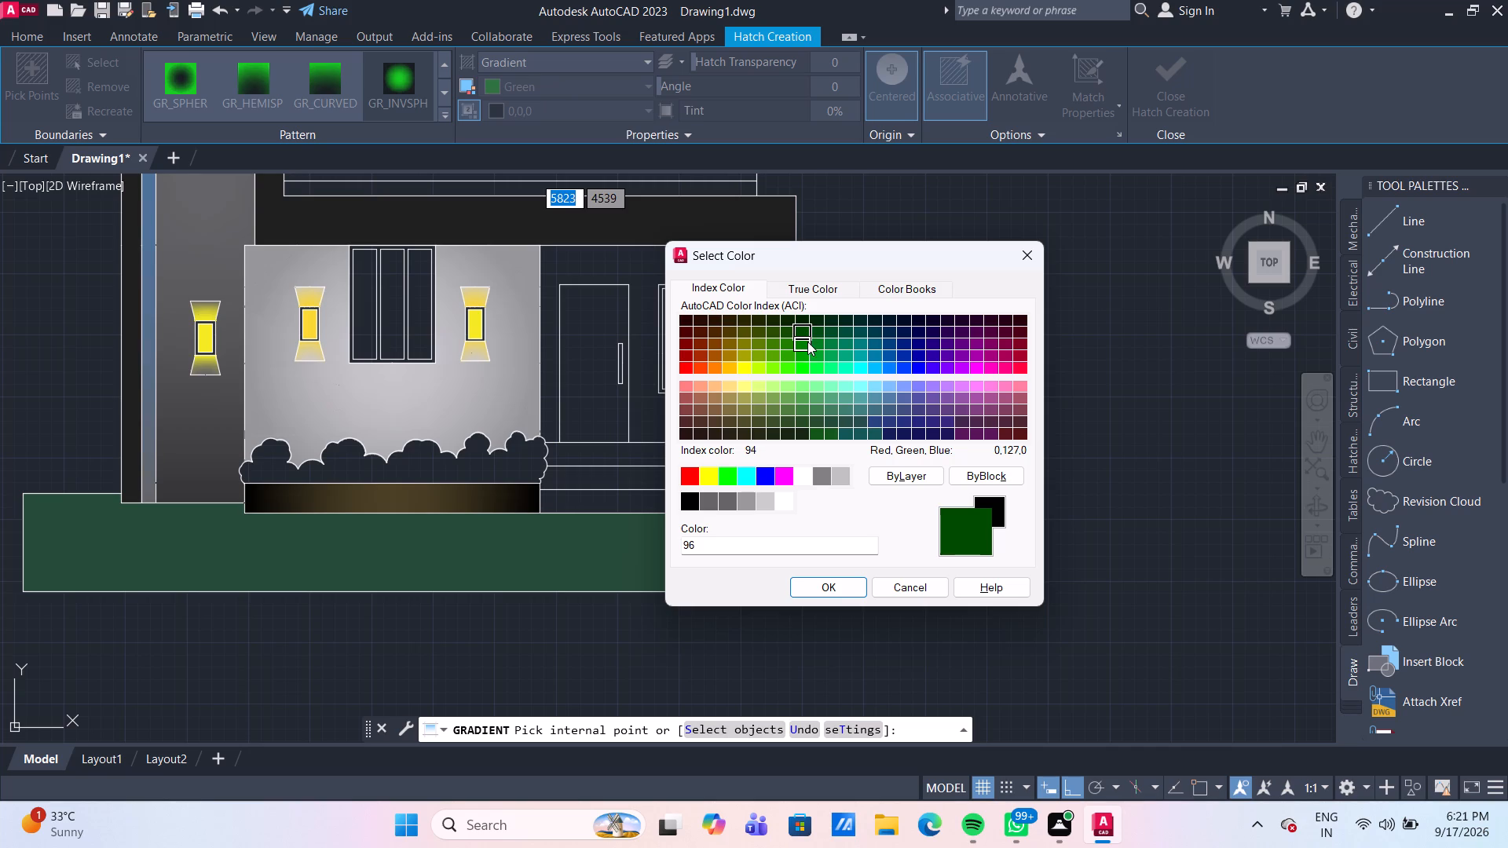
click(804, 345)
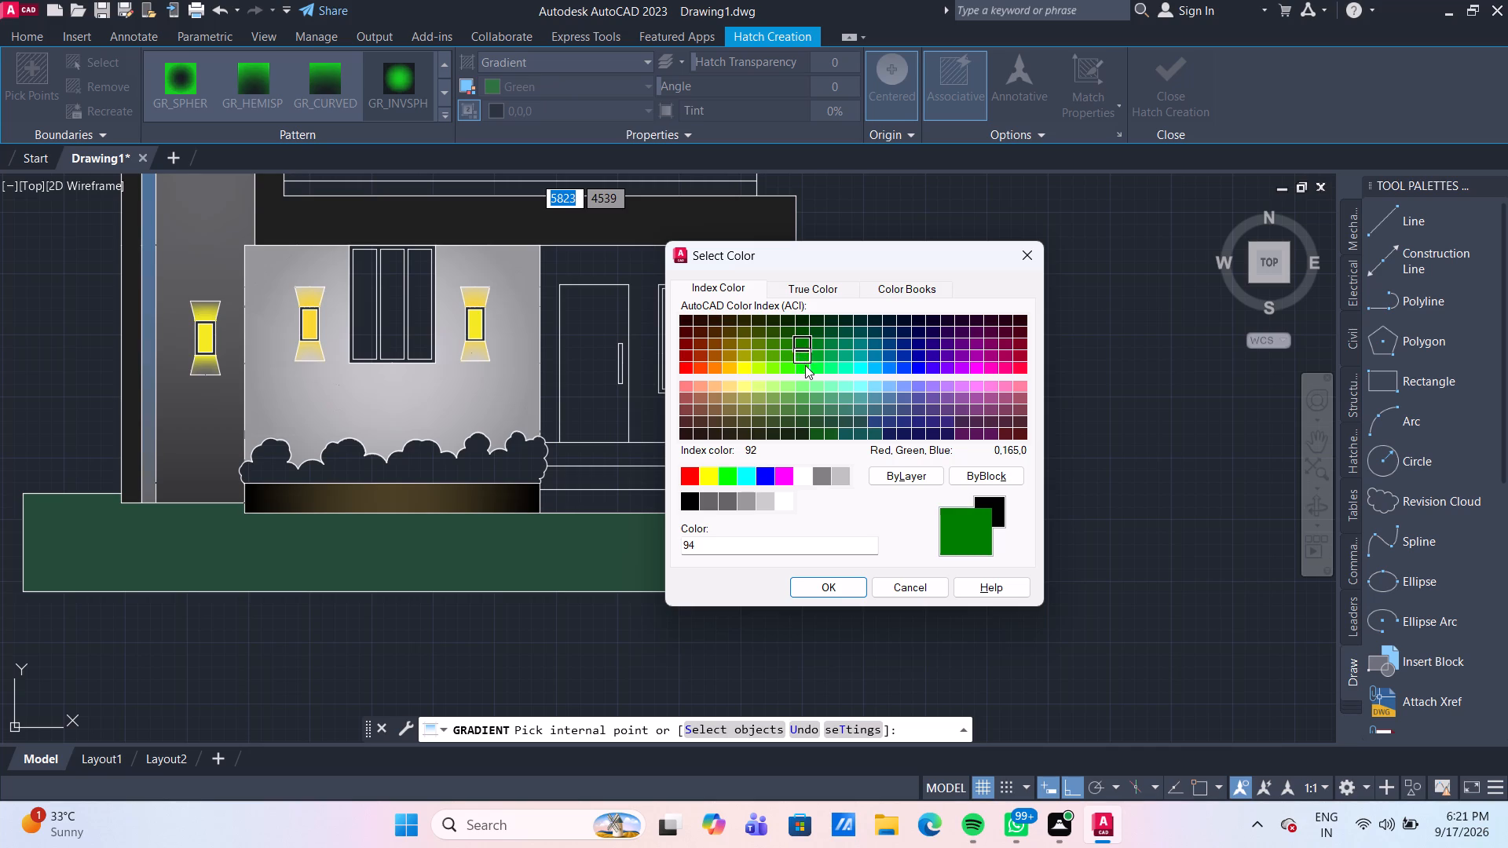
click(827, 587)
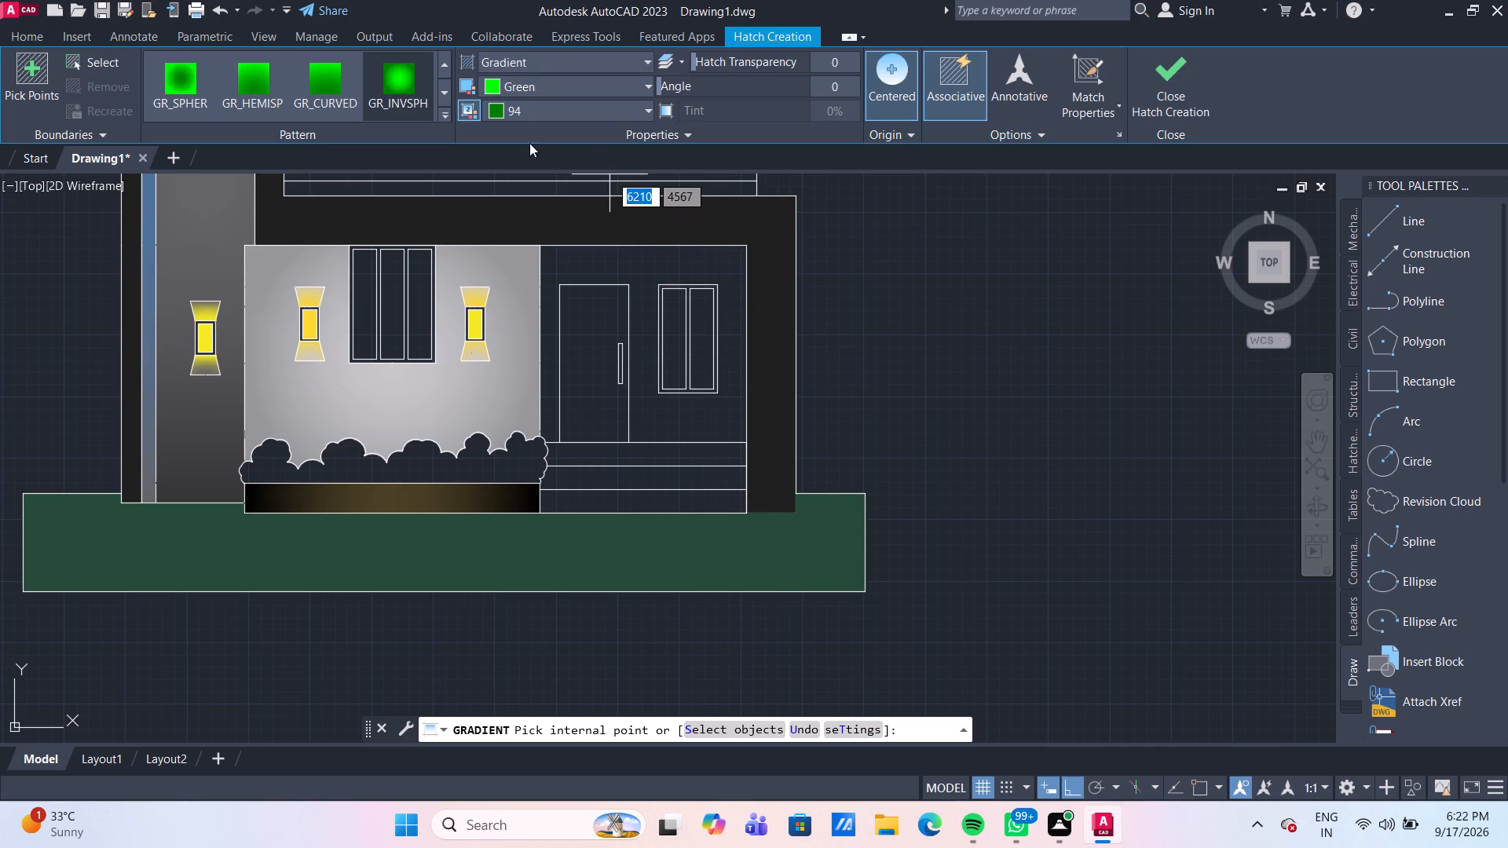
click(260, 90)
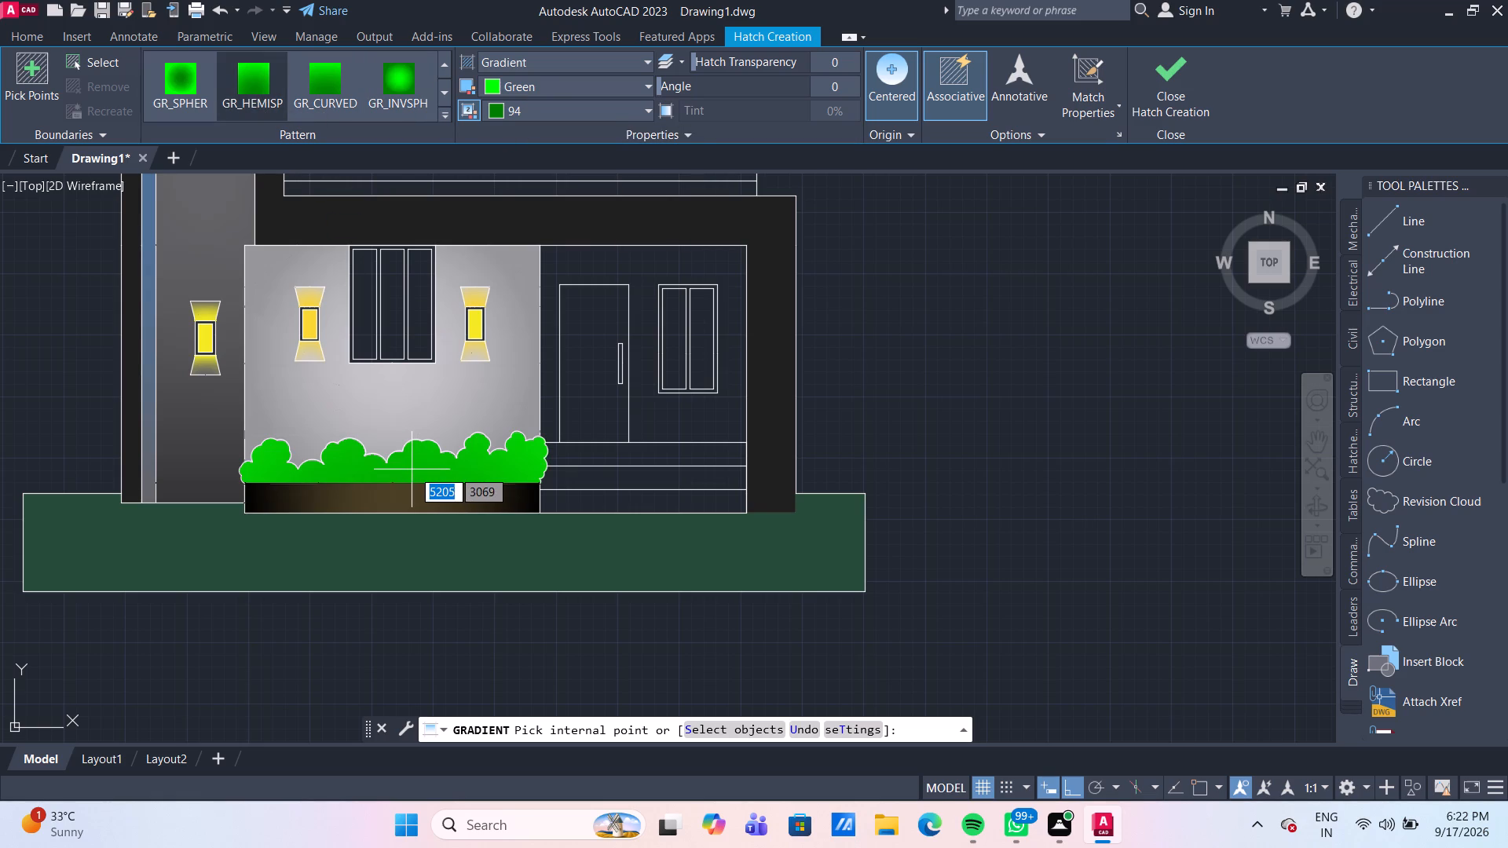
click(450, 90)
click(246, 81)
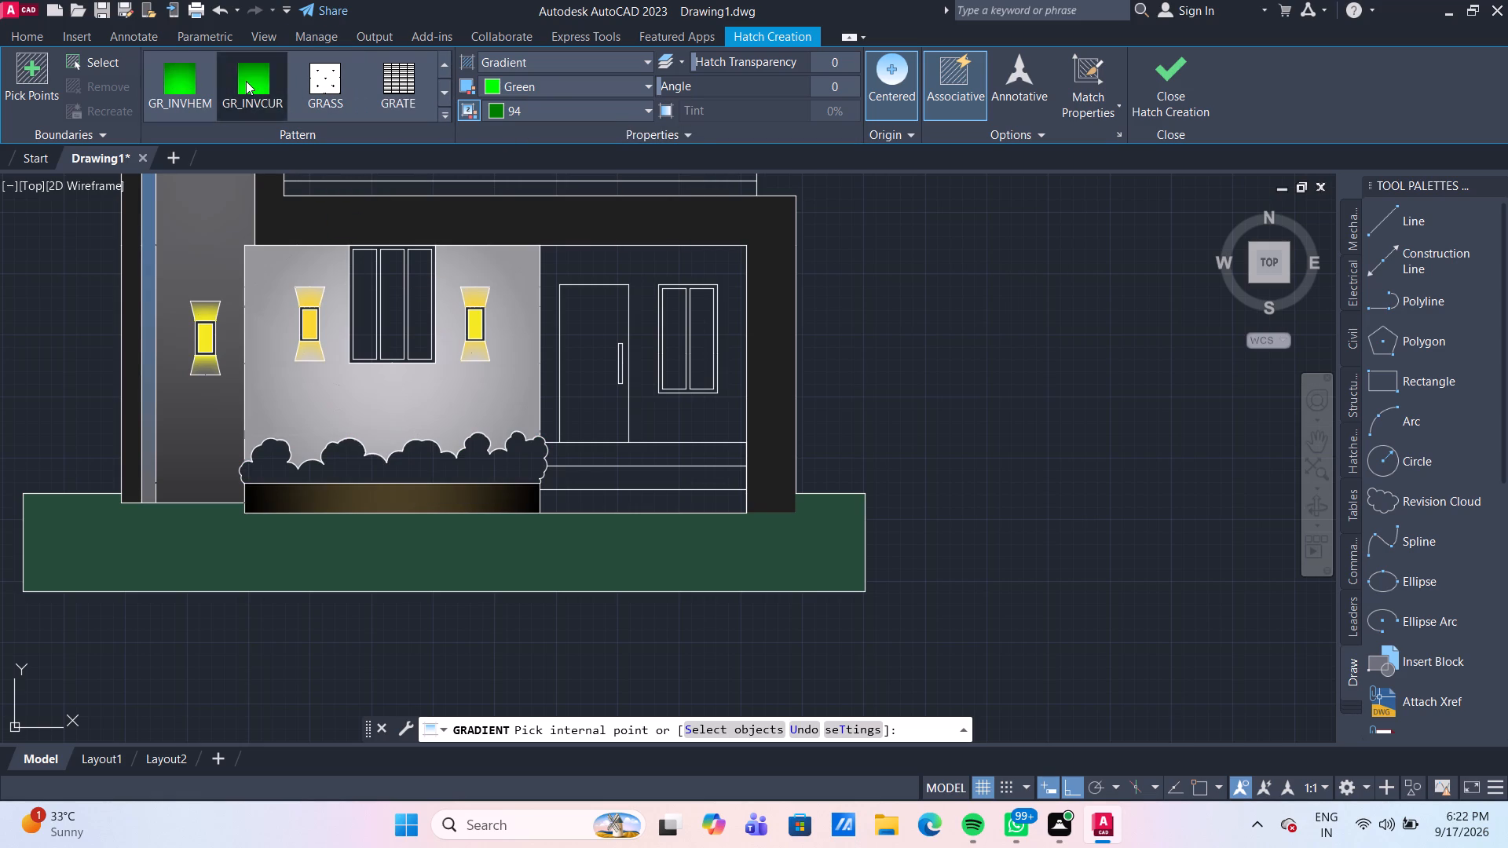
click(418, 459)
key(Escape)
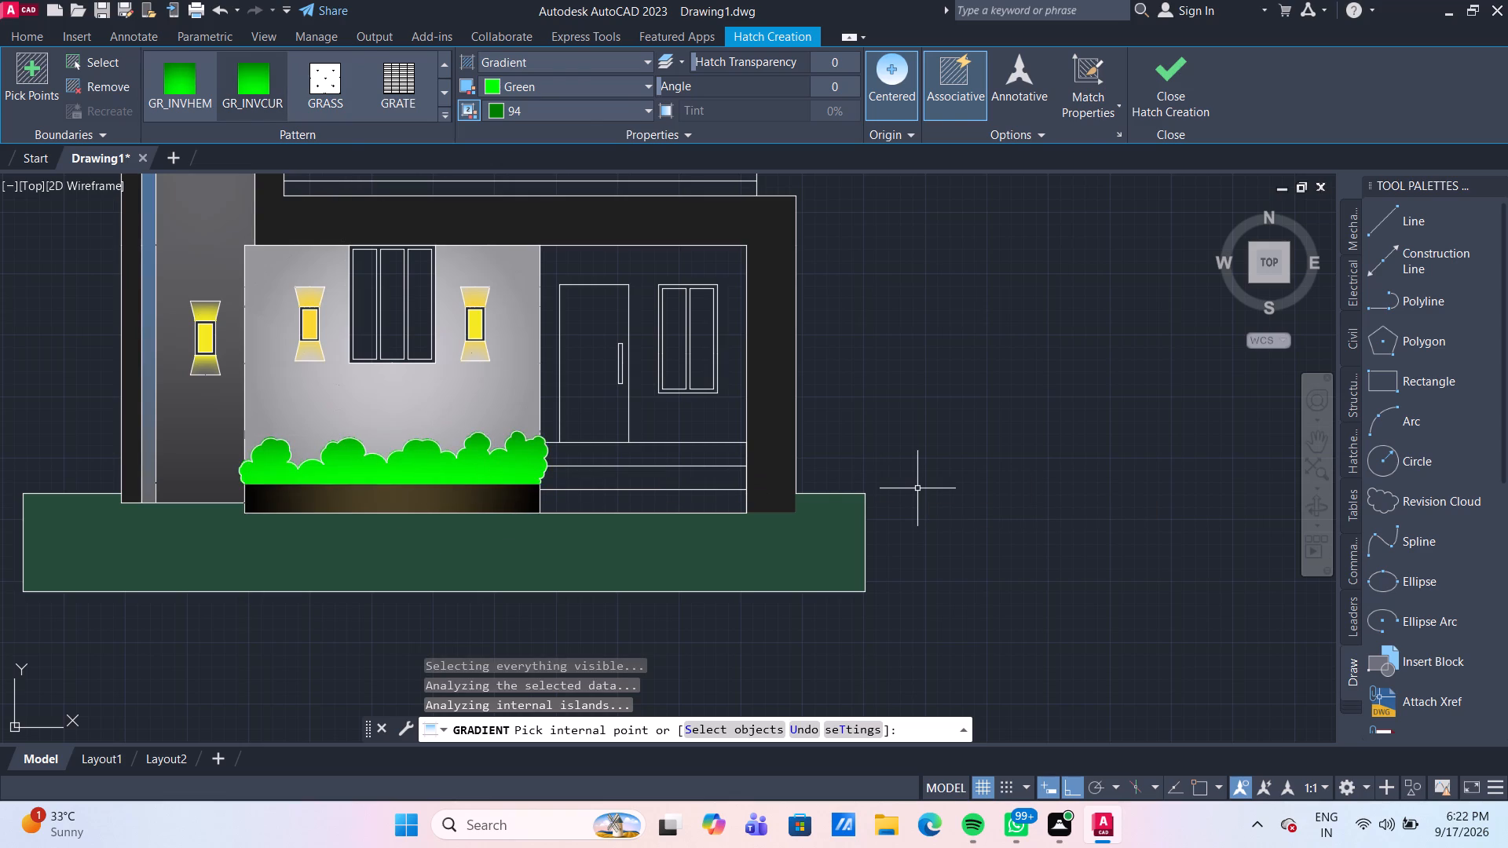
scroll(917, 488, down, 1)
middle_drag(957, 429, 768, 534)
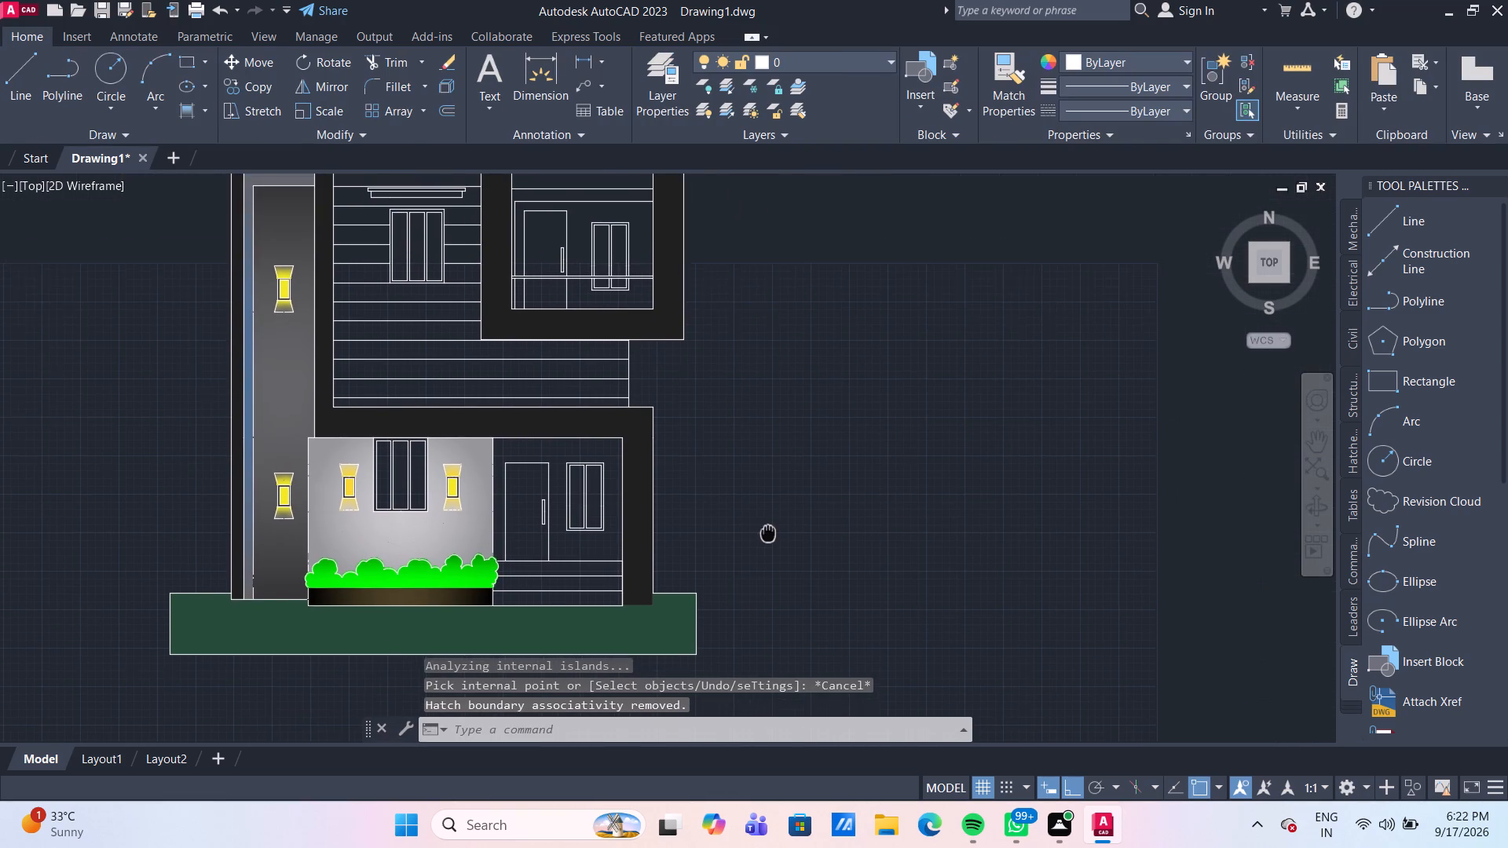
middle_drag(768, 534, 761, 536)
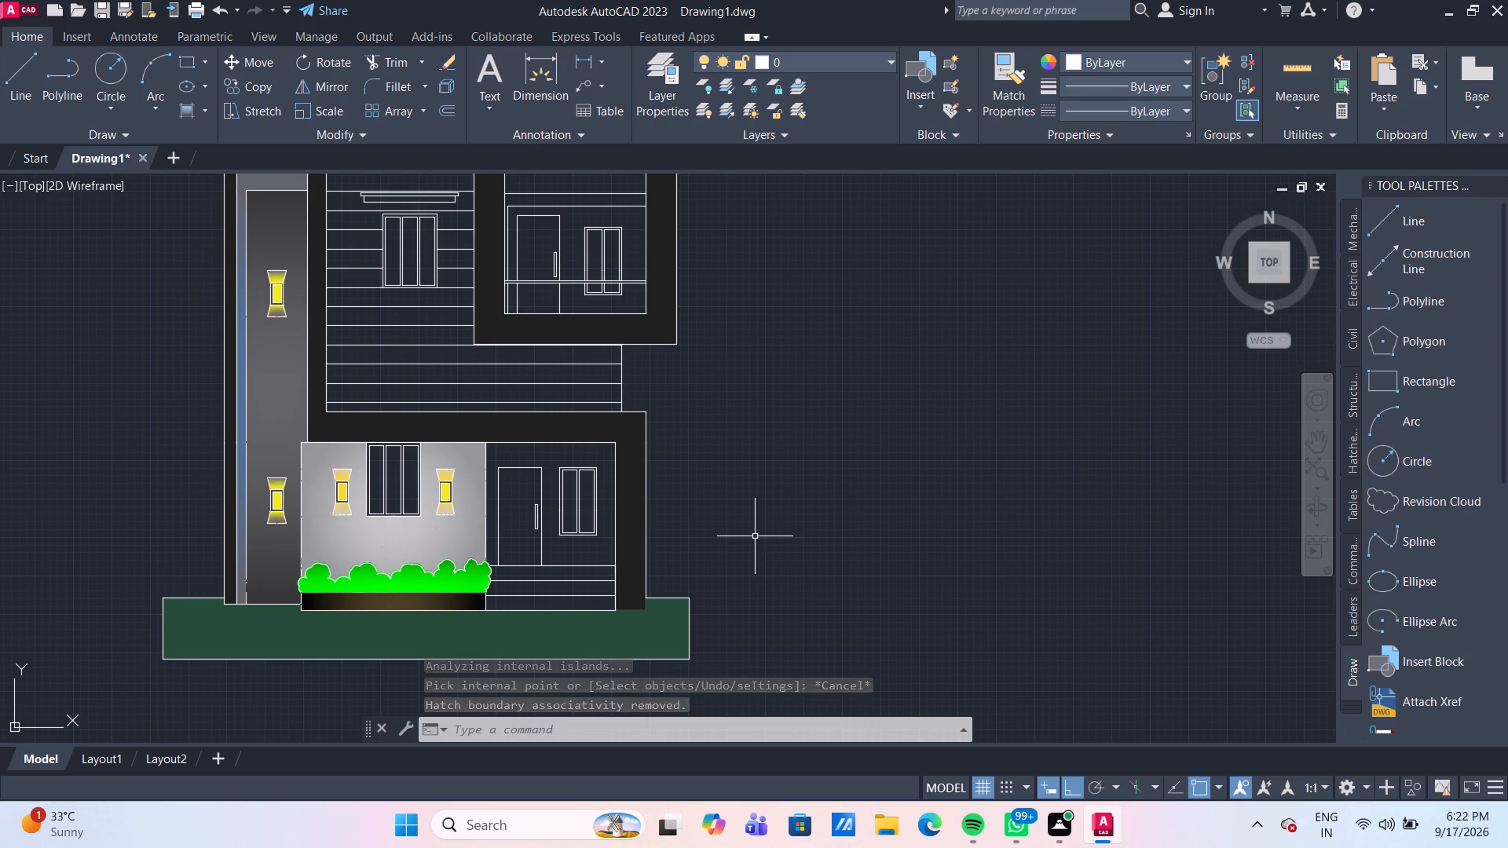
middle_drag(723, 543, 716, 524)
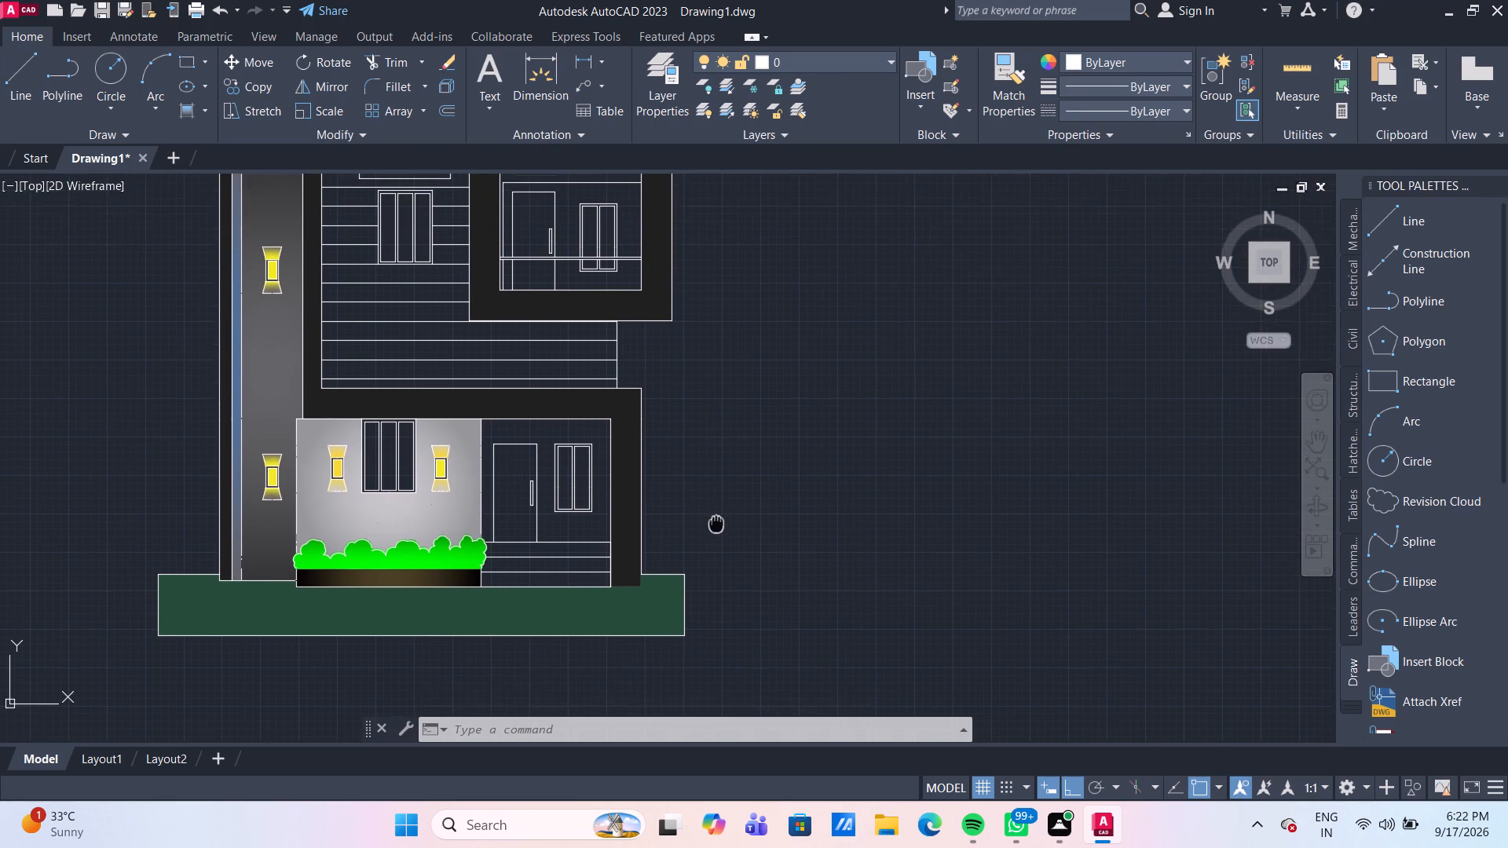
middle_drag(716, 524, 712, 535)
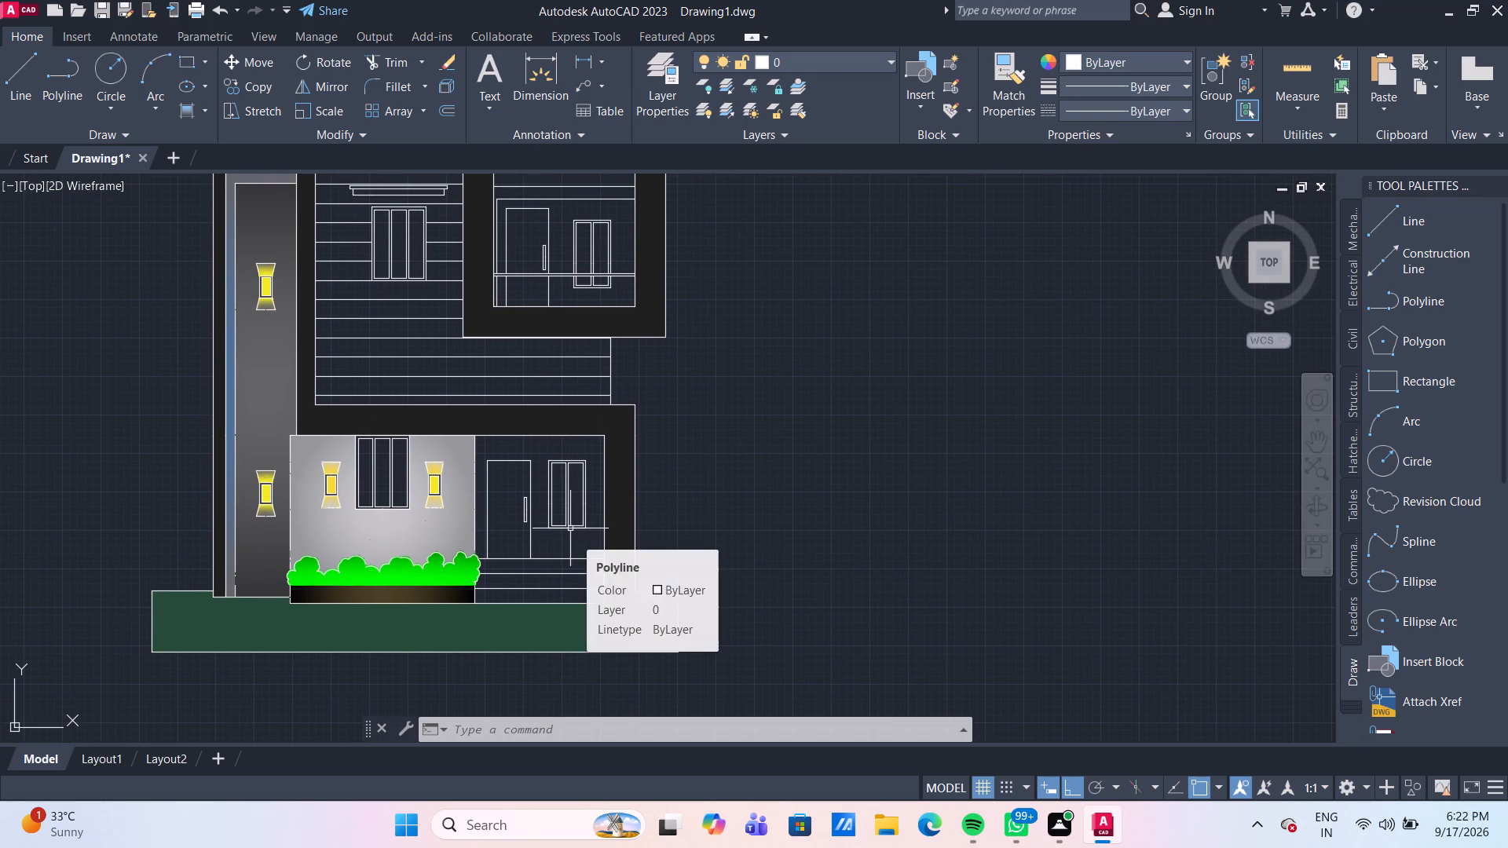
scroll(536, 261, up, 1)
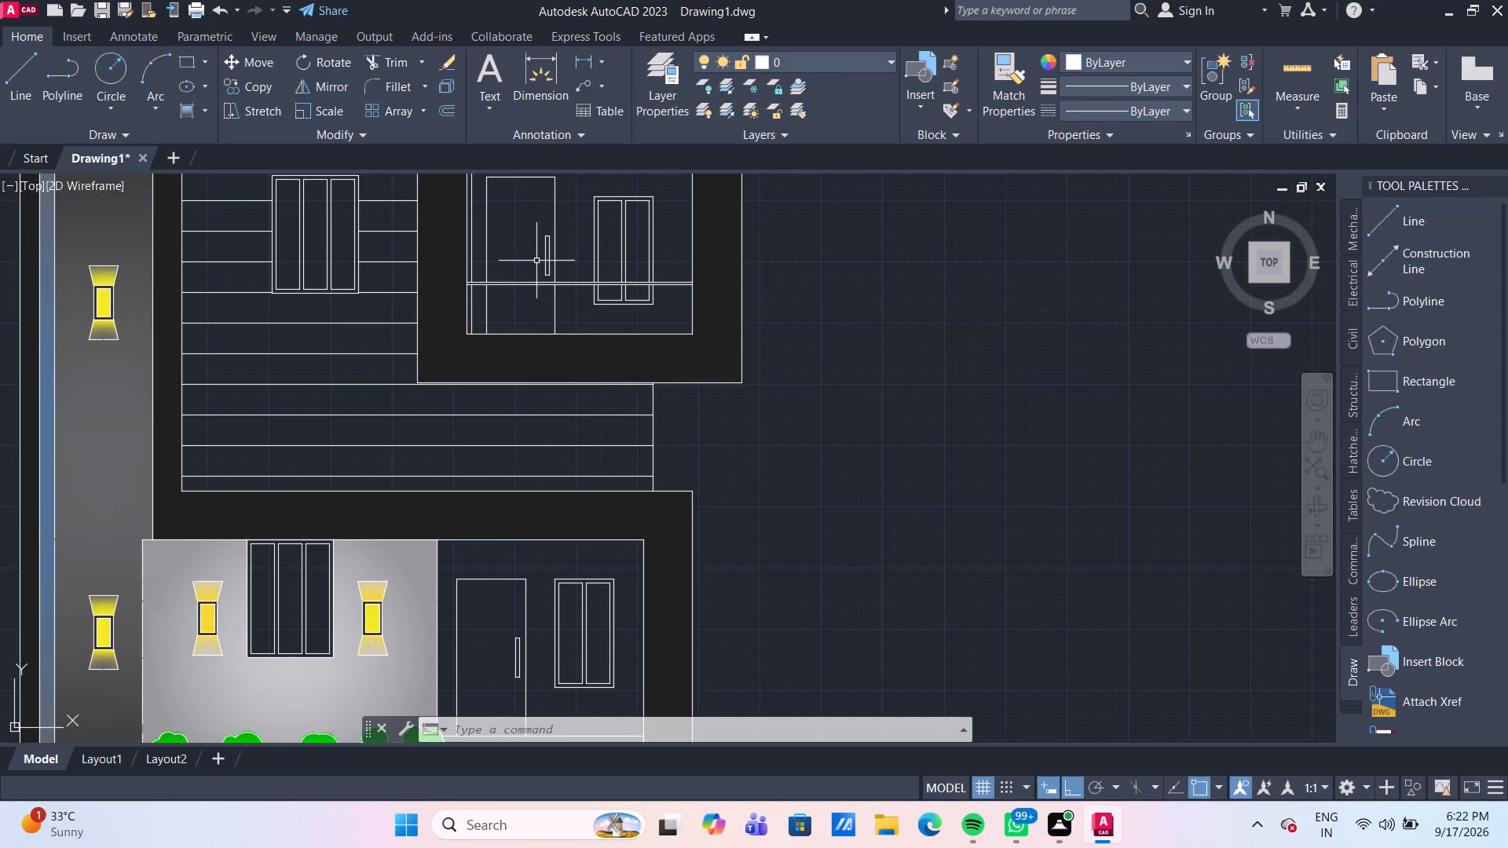
Start a gradient fill for the ground-floor door with index colour 34 as first colour and 32 as second.
middle_drag(536, 261, 559, 309)
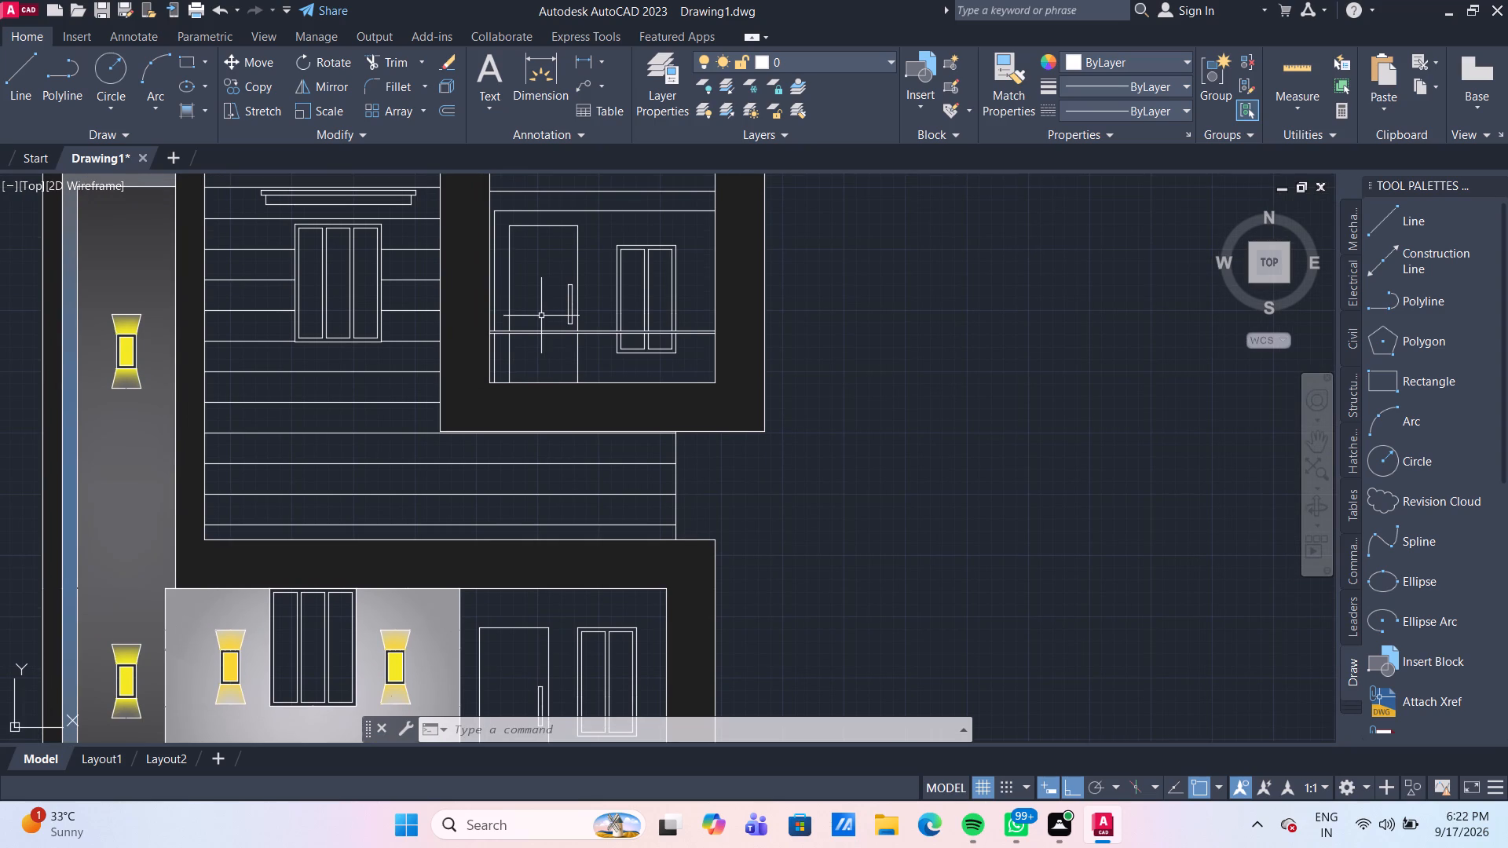
middle_drag(537, 352, 534, 177)
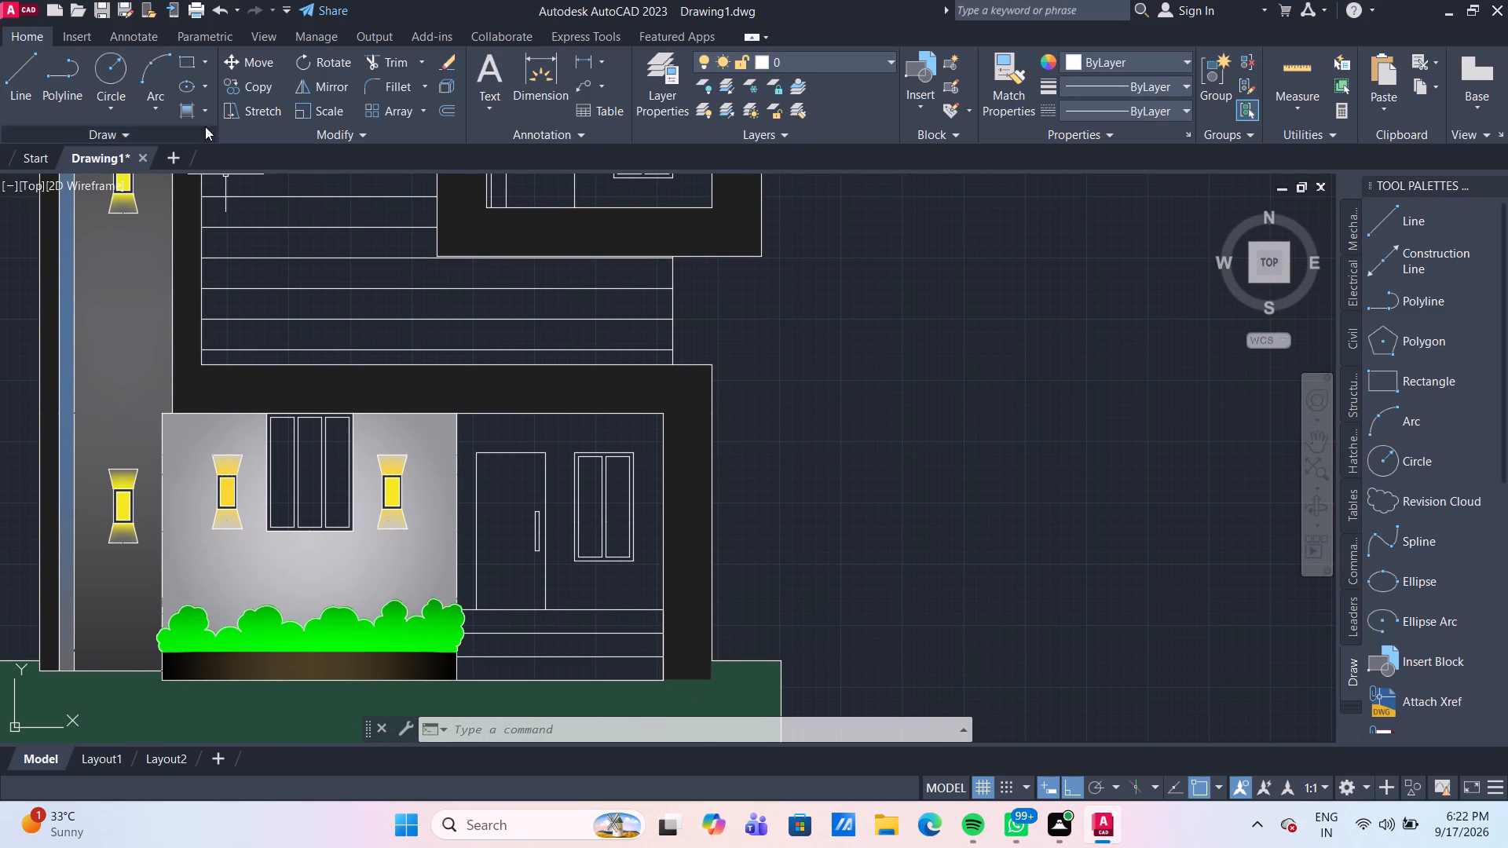
click(185, 106)
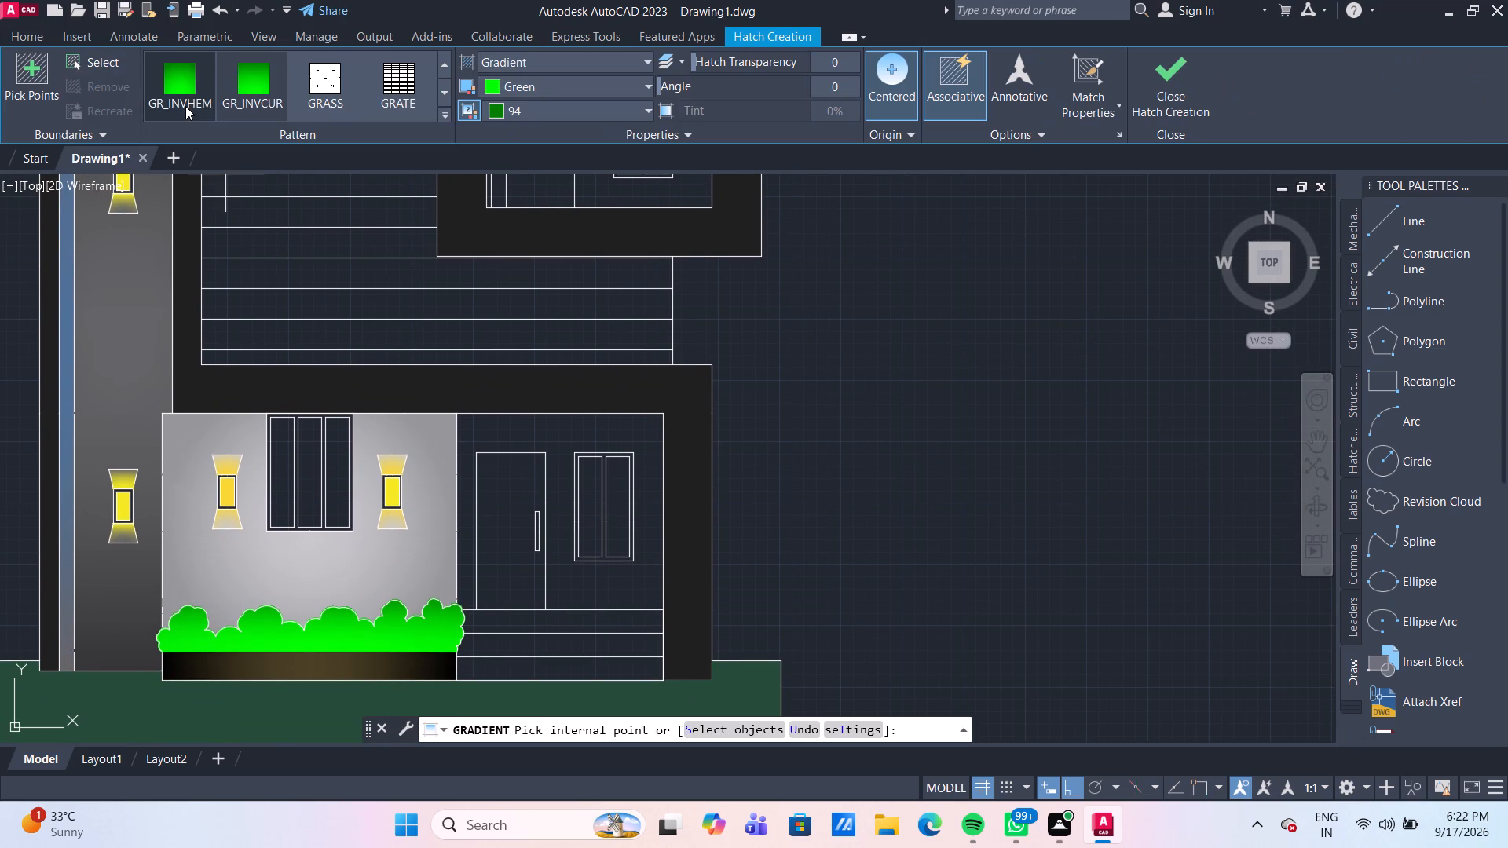
click(560, 90)
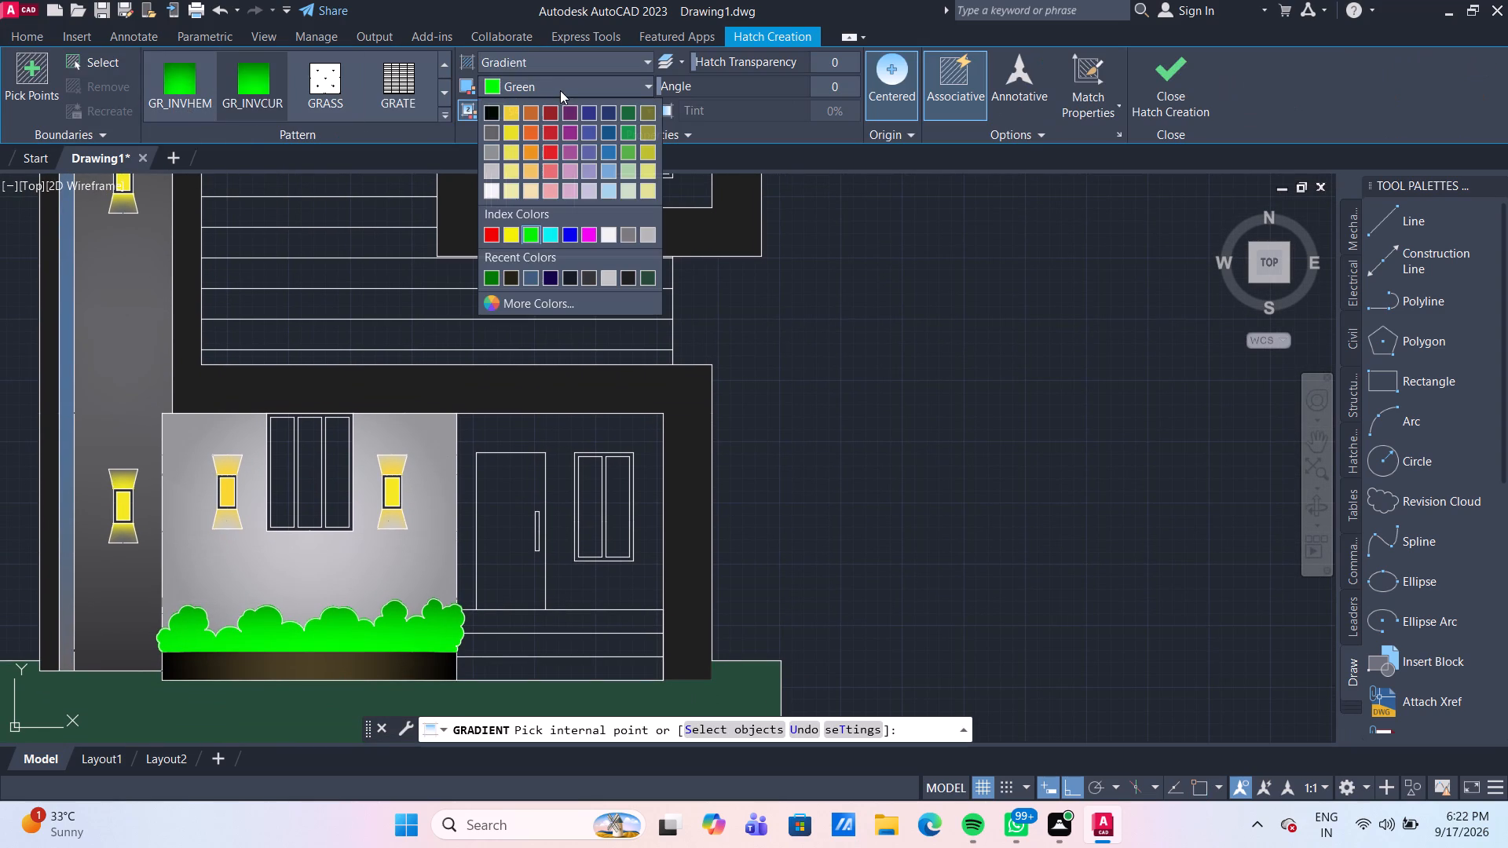
click(530, 302)
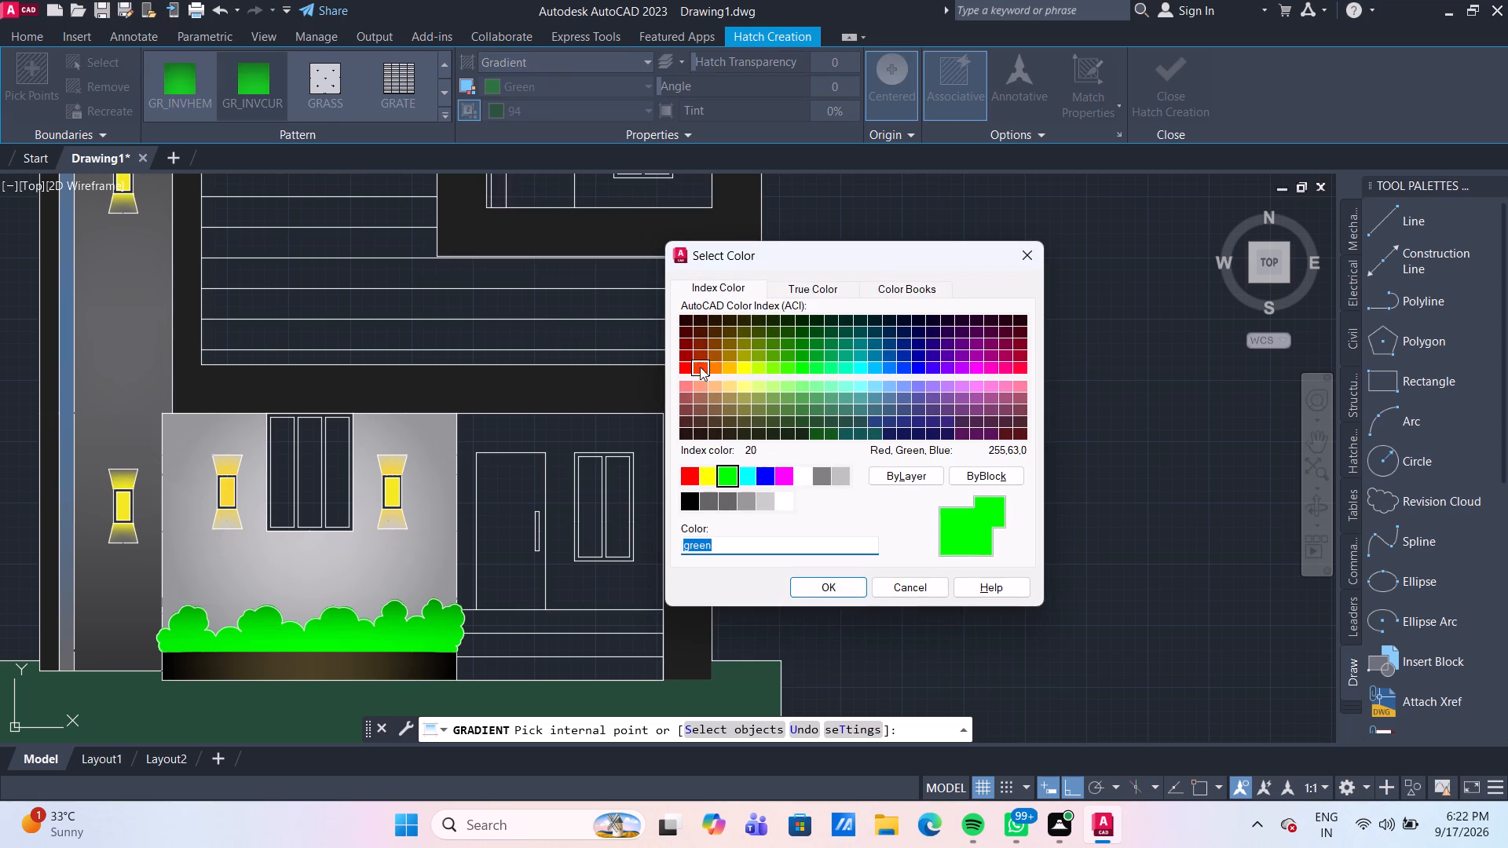
click(716, 343)
click(843, 588)
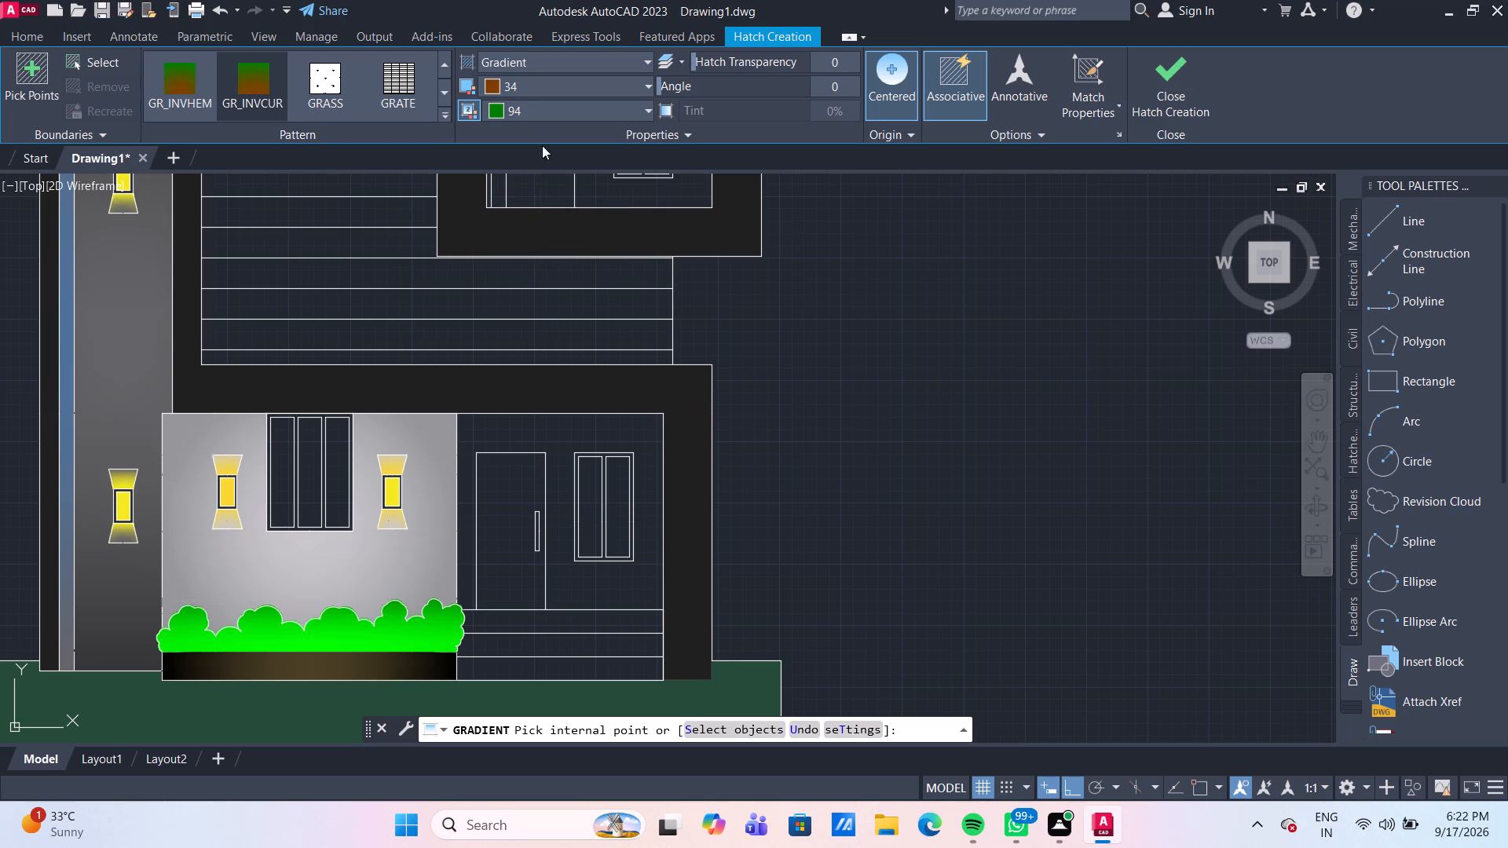
click(542, 111)
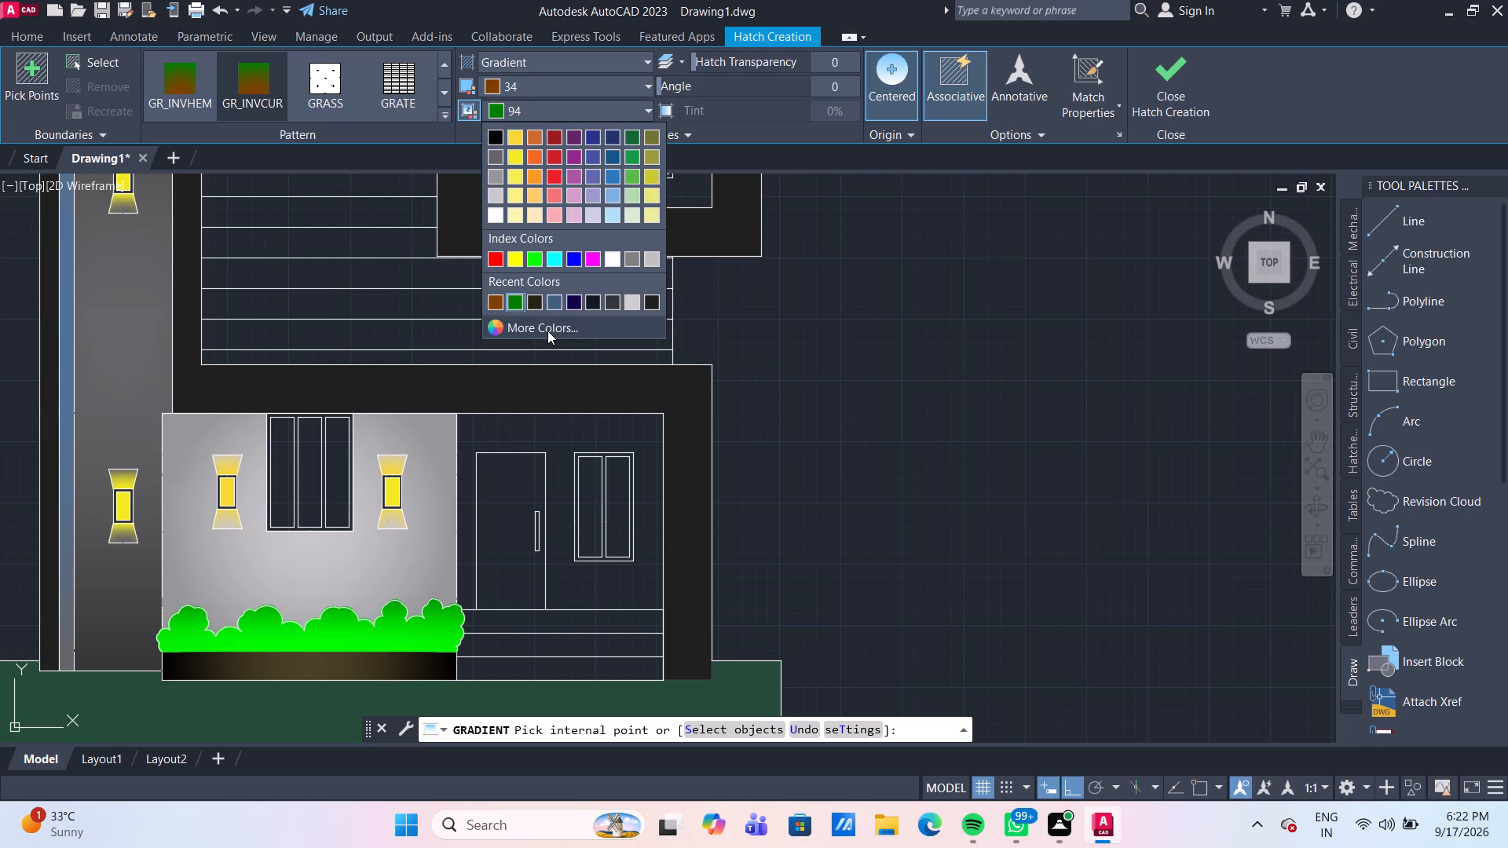
click(547, 331)
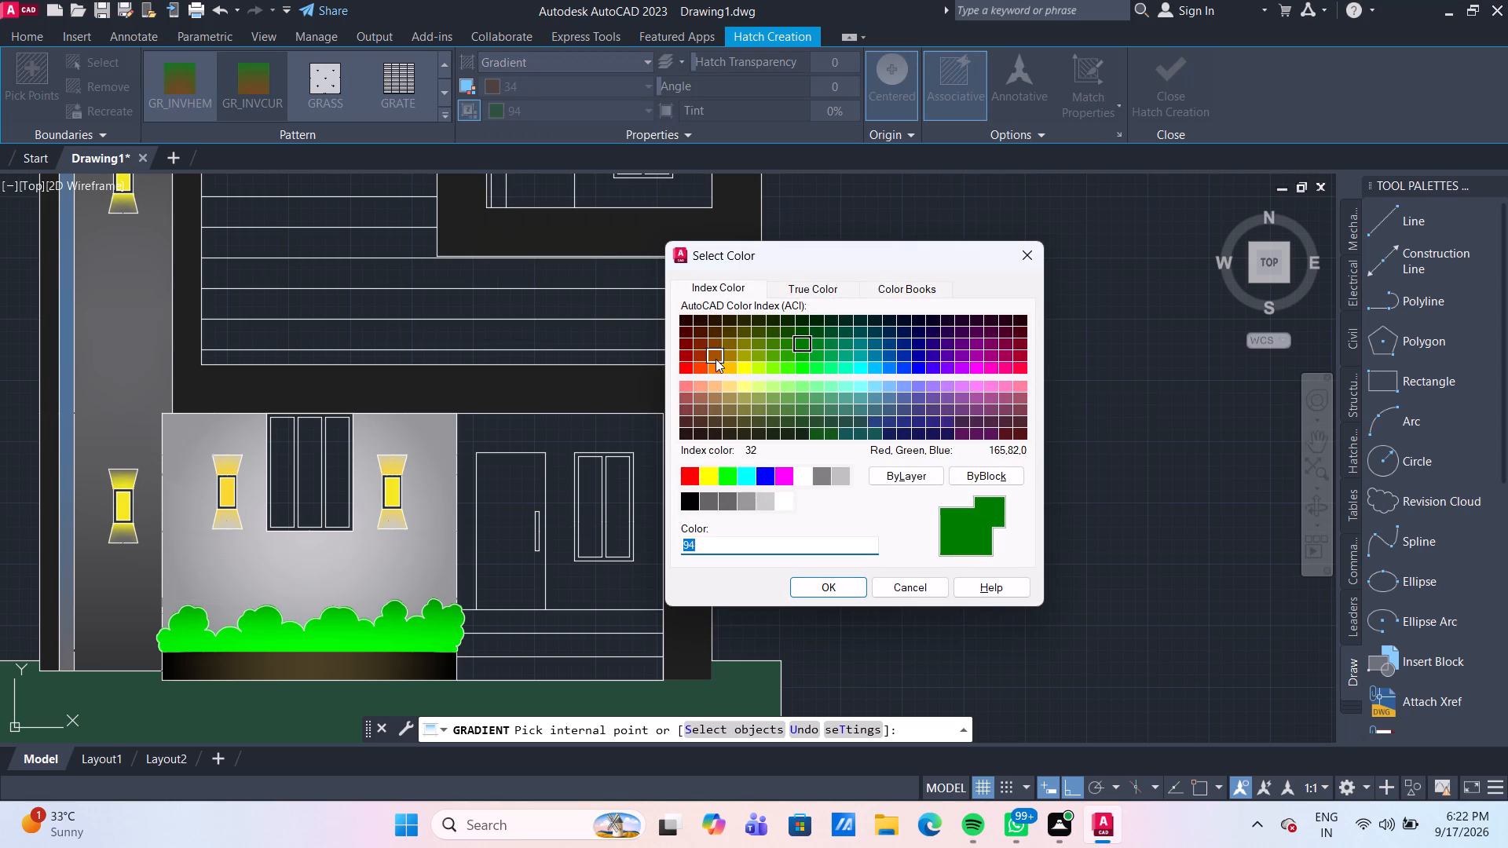
click(719, 343)
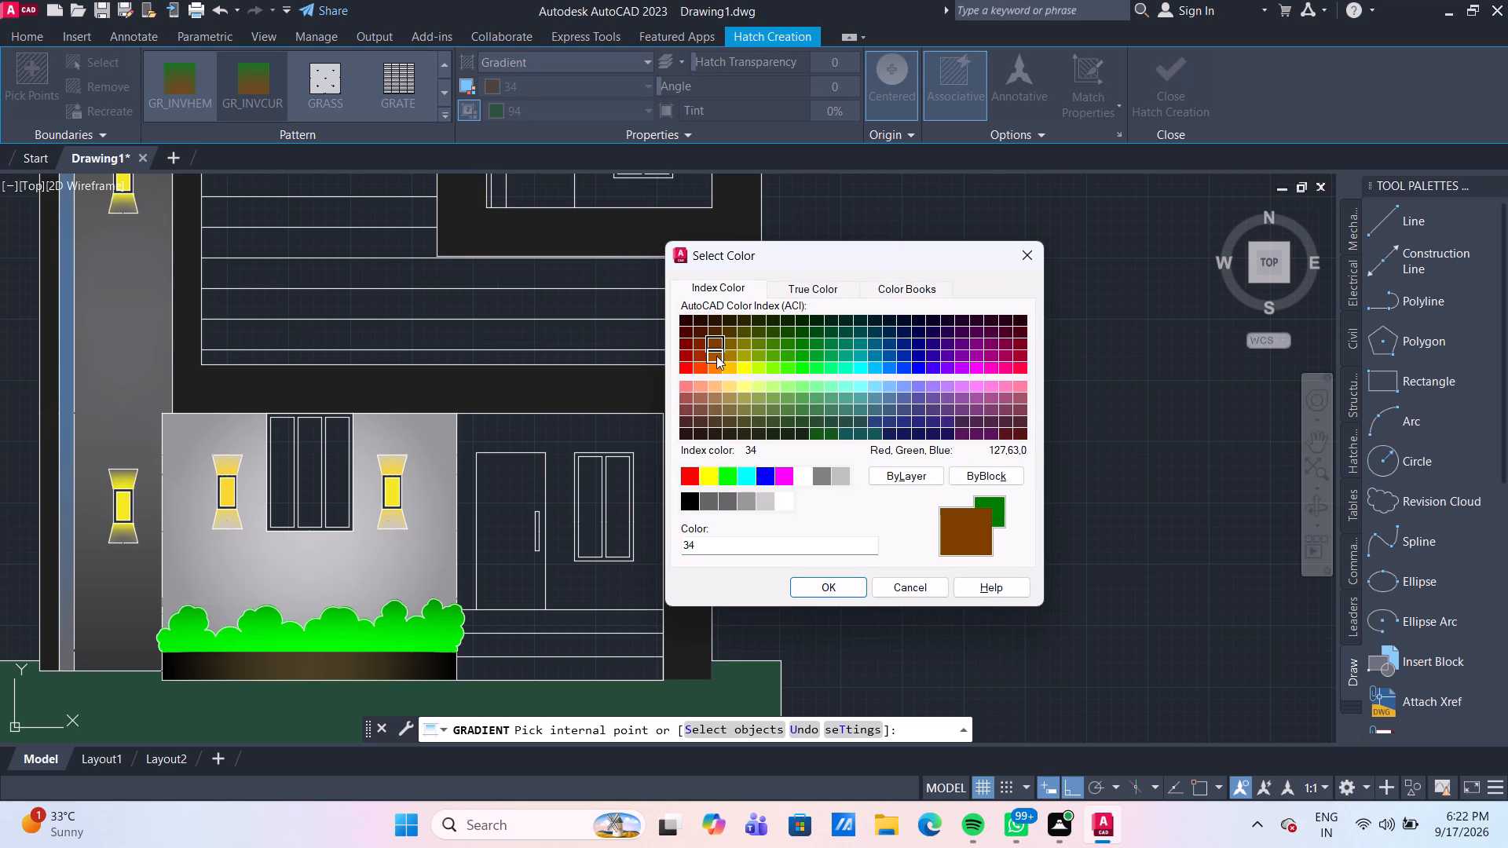
click(716, 356)
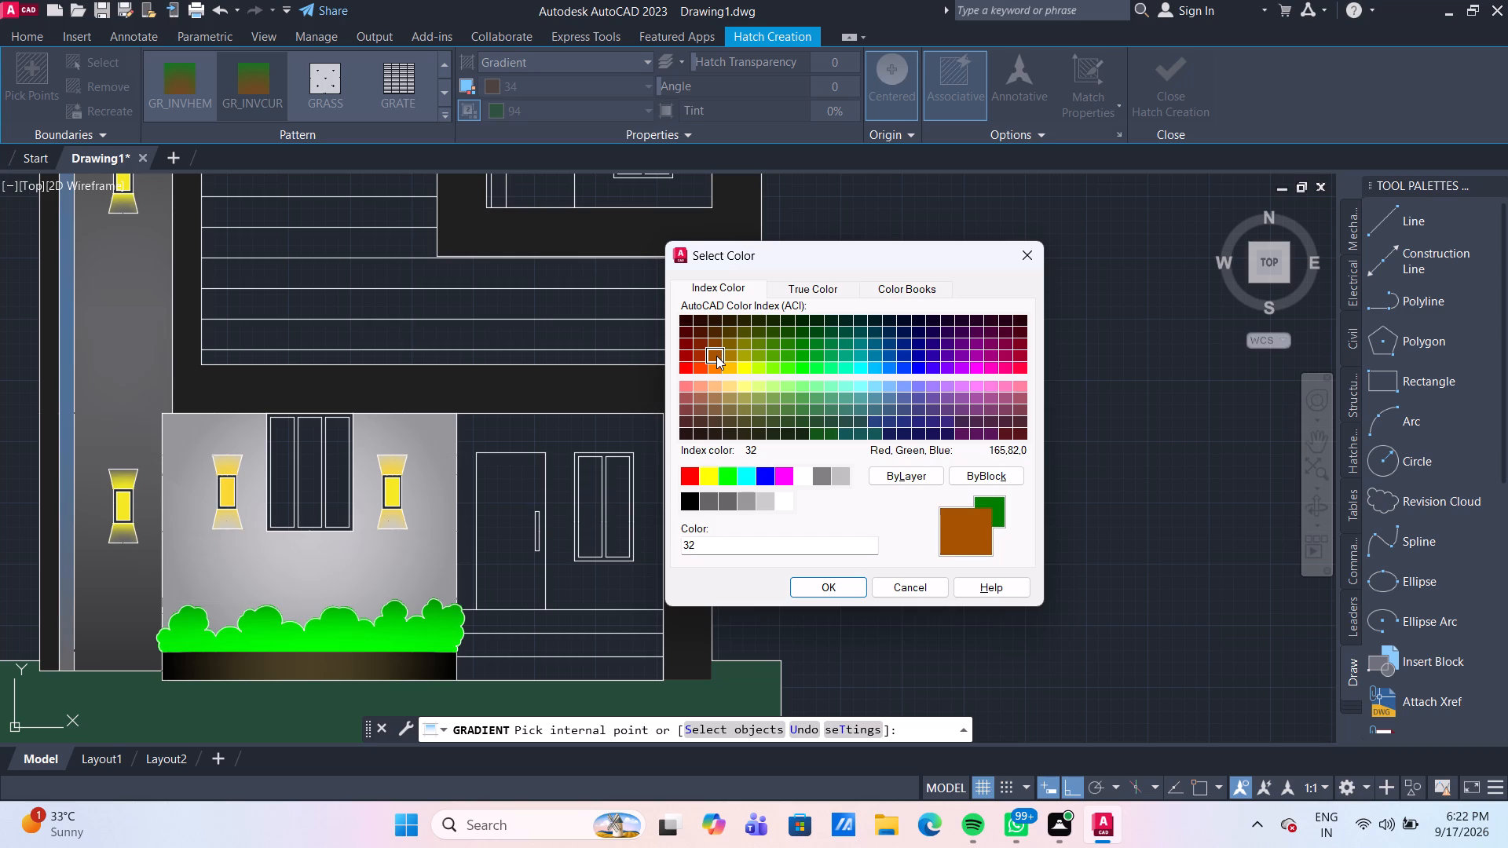
click(847, 586)
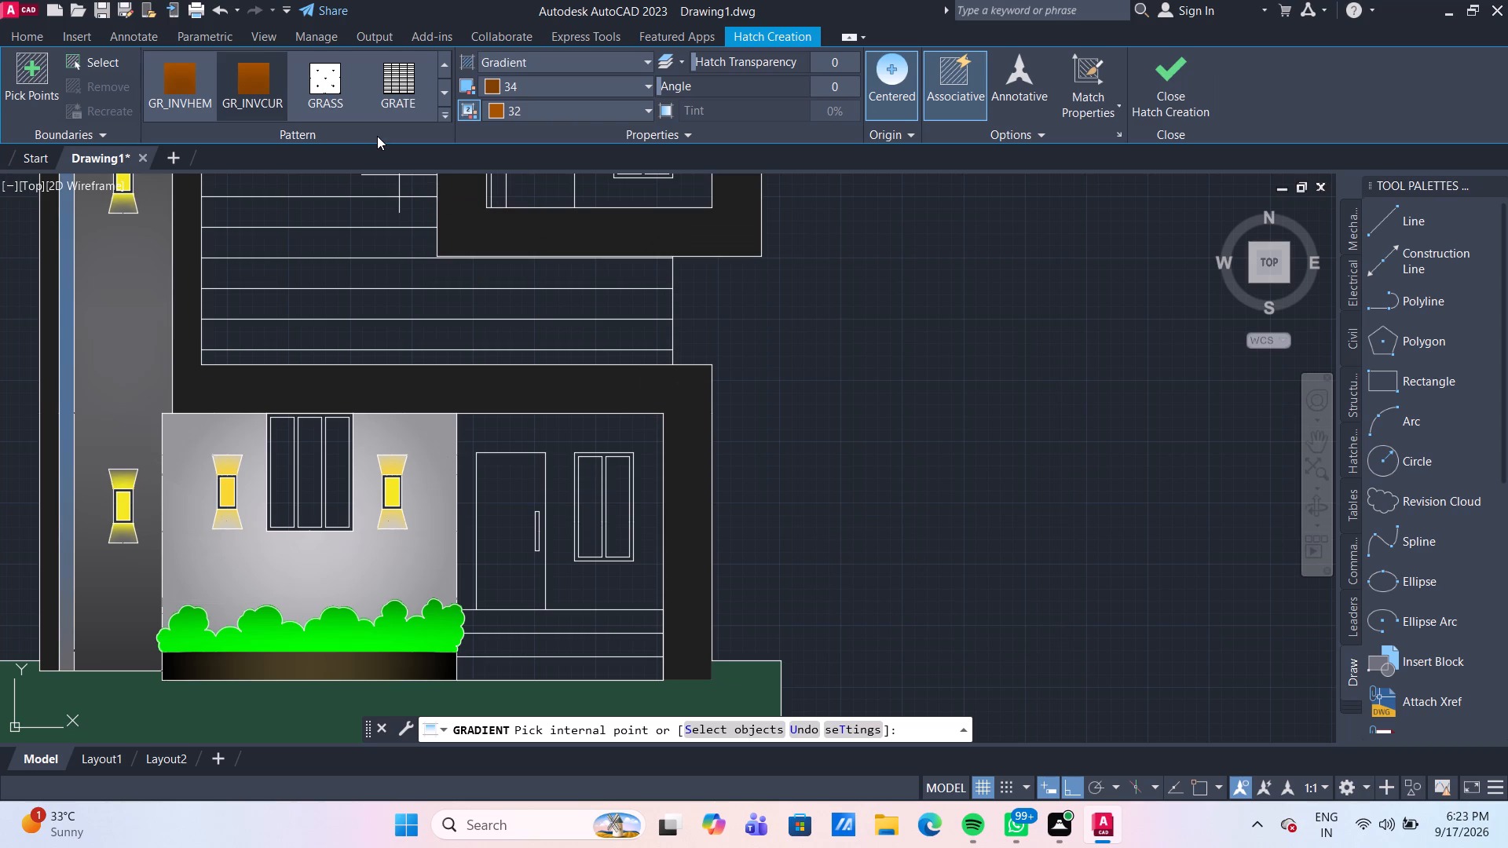
Choose the GR_LINEAR gradient pattern for the door fill.
click(449, 92)
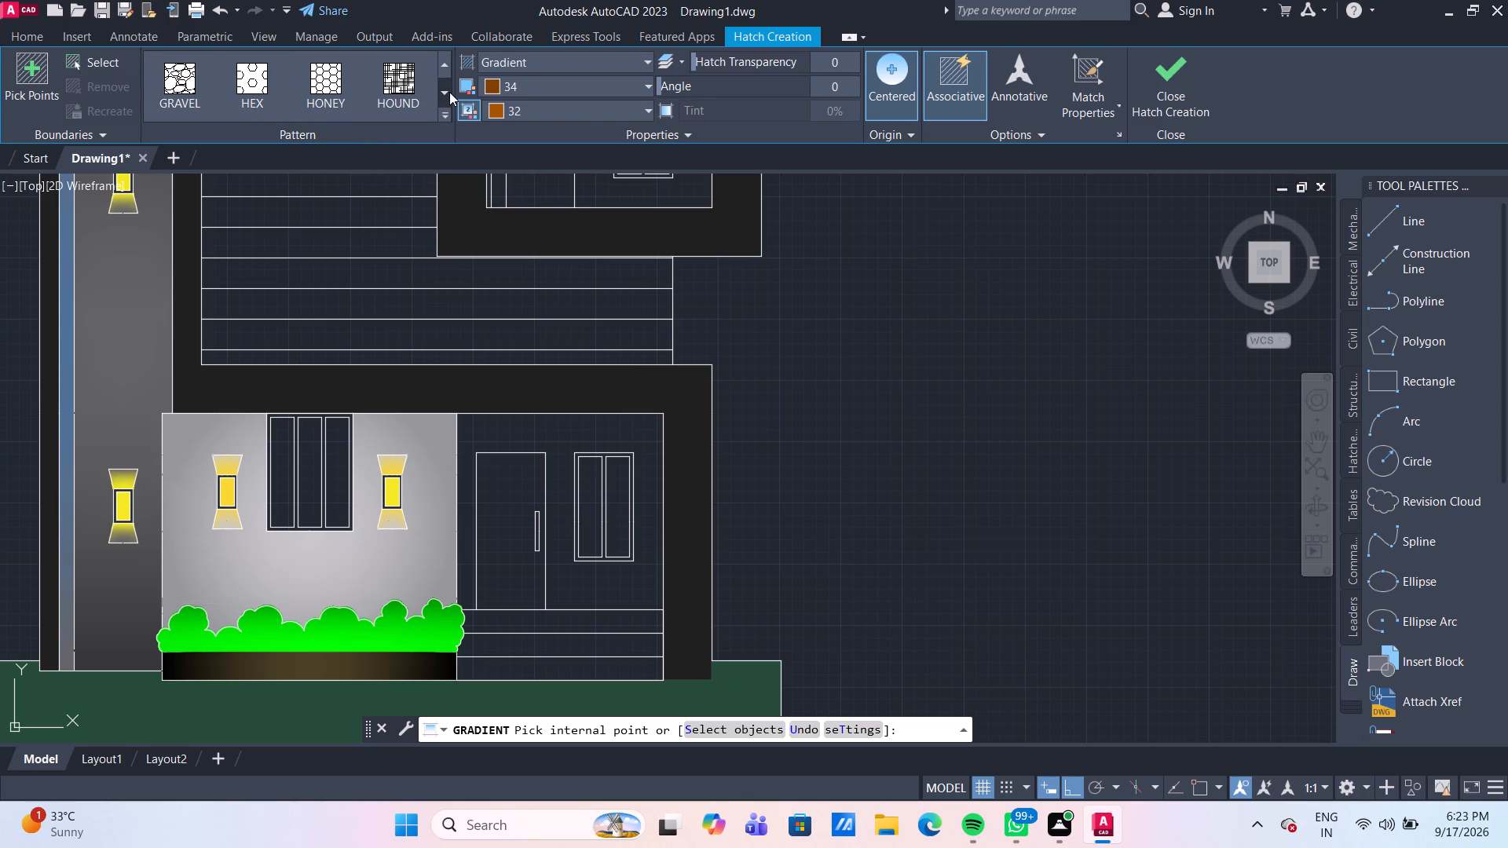
click(445, 64)
click(445, 64)
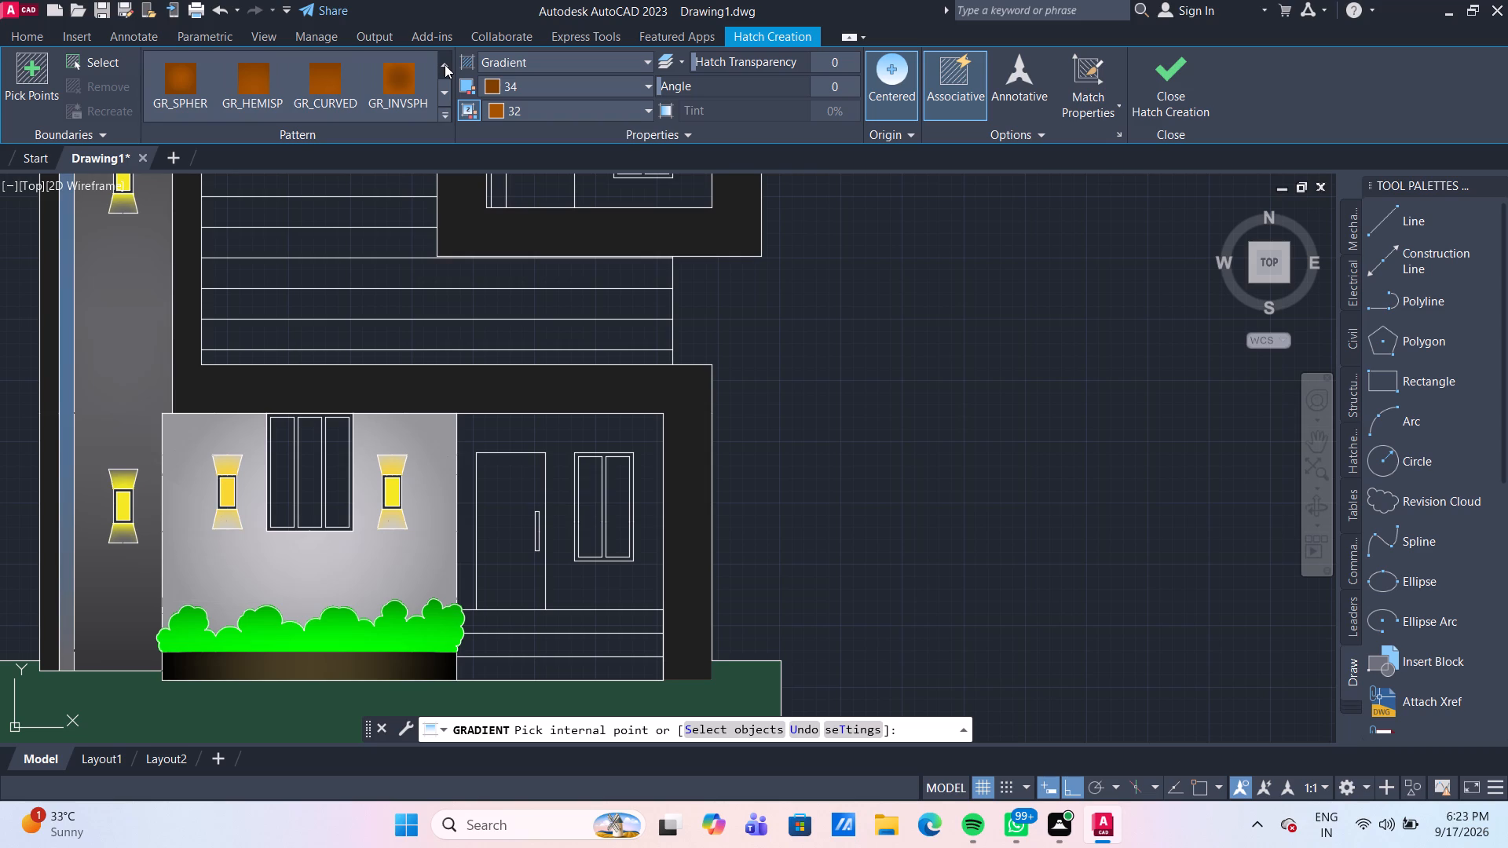
click(445, 64)
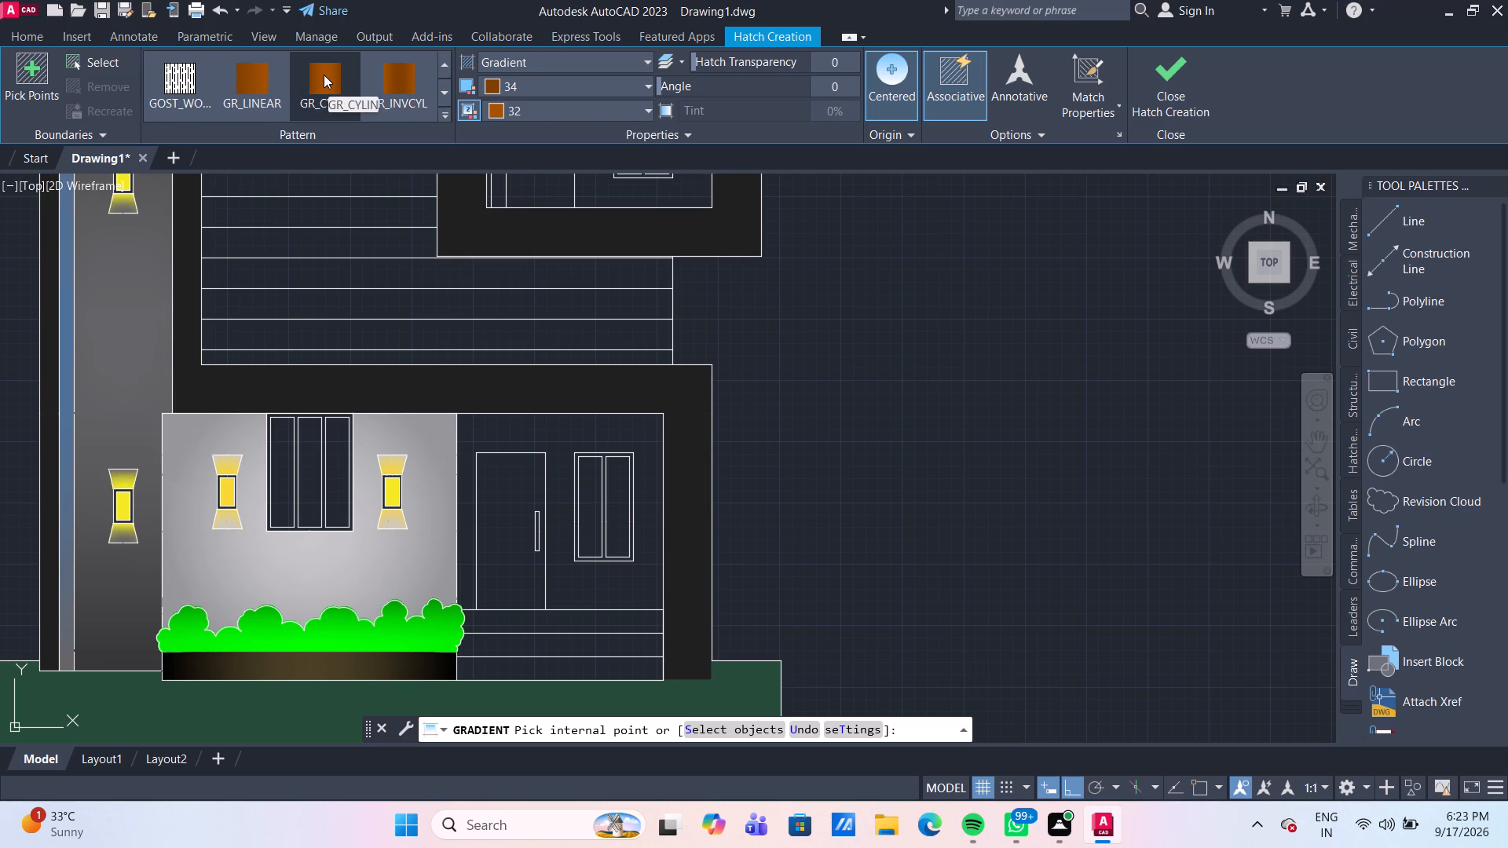
click(258, 85)
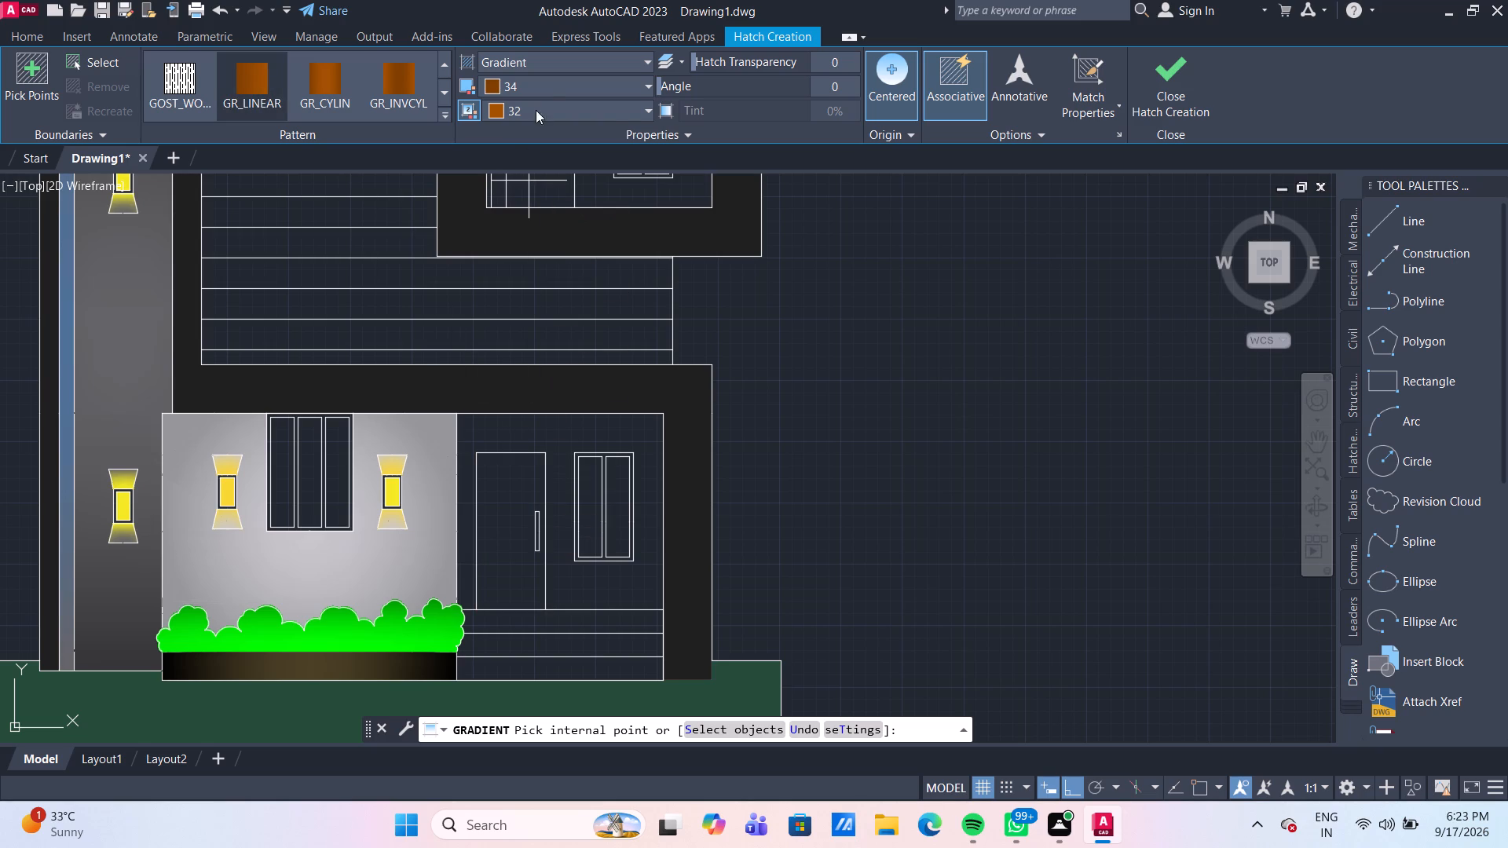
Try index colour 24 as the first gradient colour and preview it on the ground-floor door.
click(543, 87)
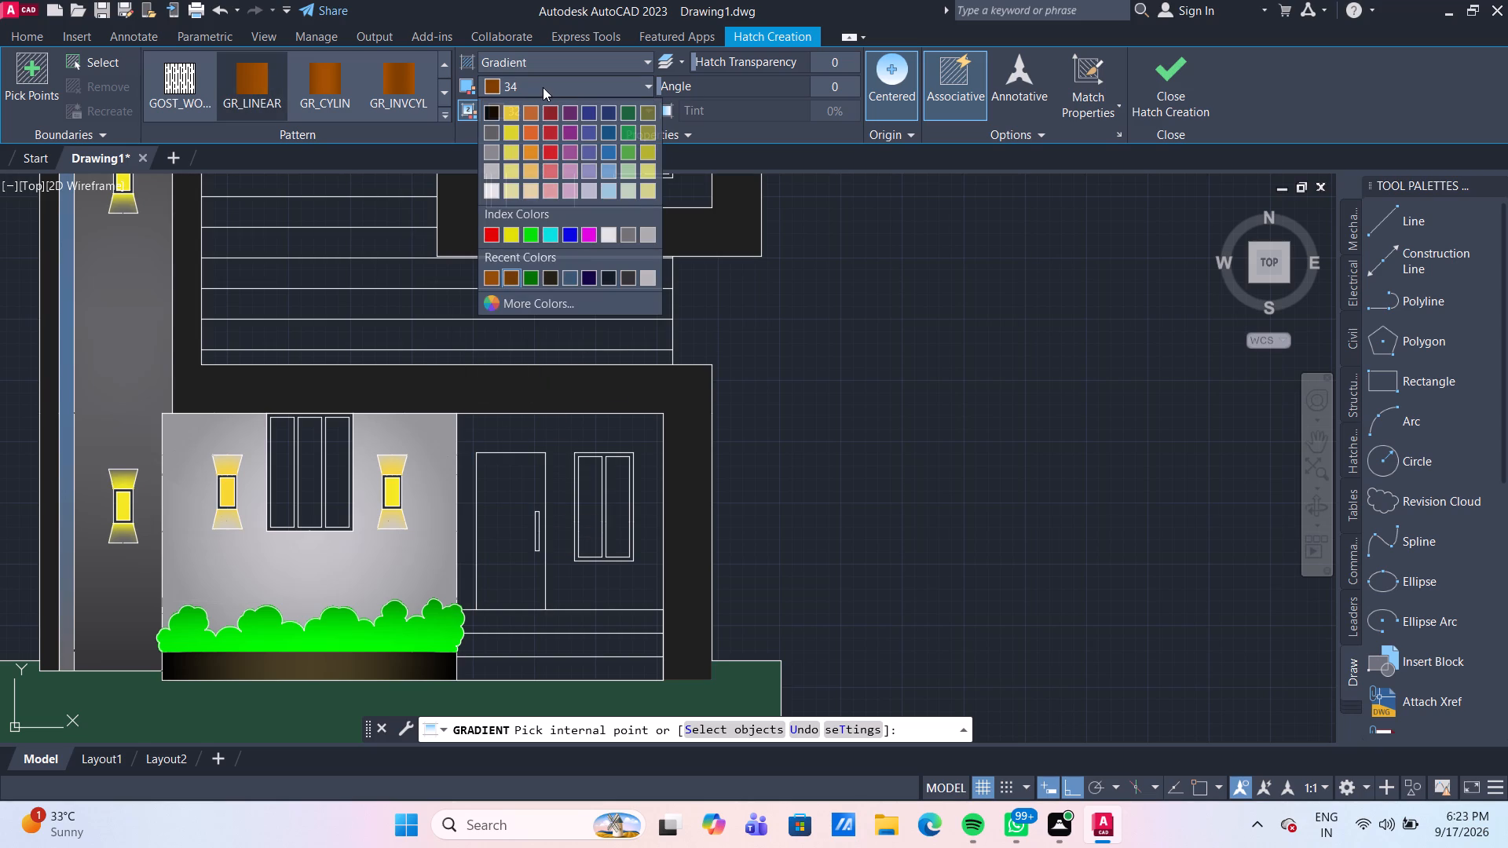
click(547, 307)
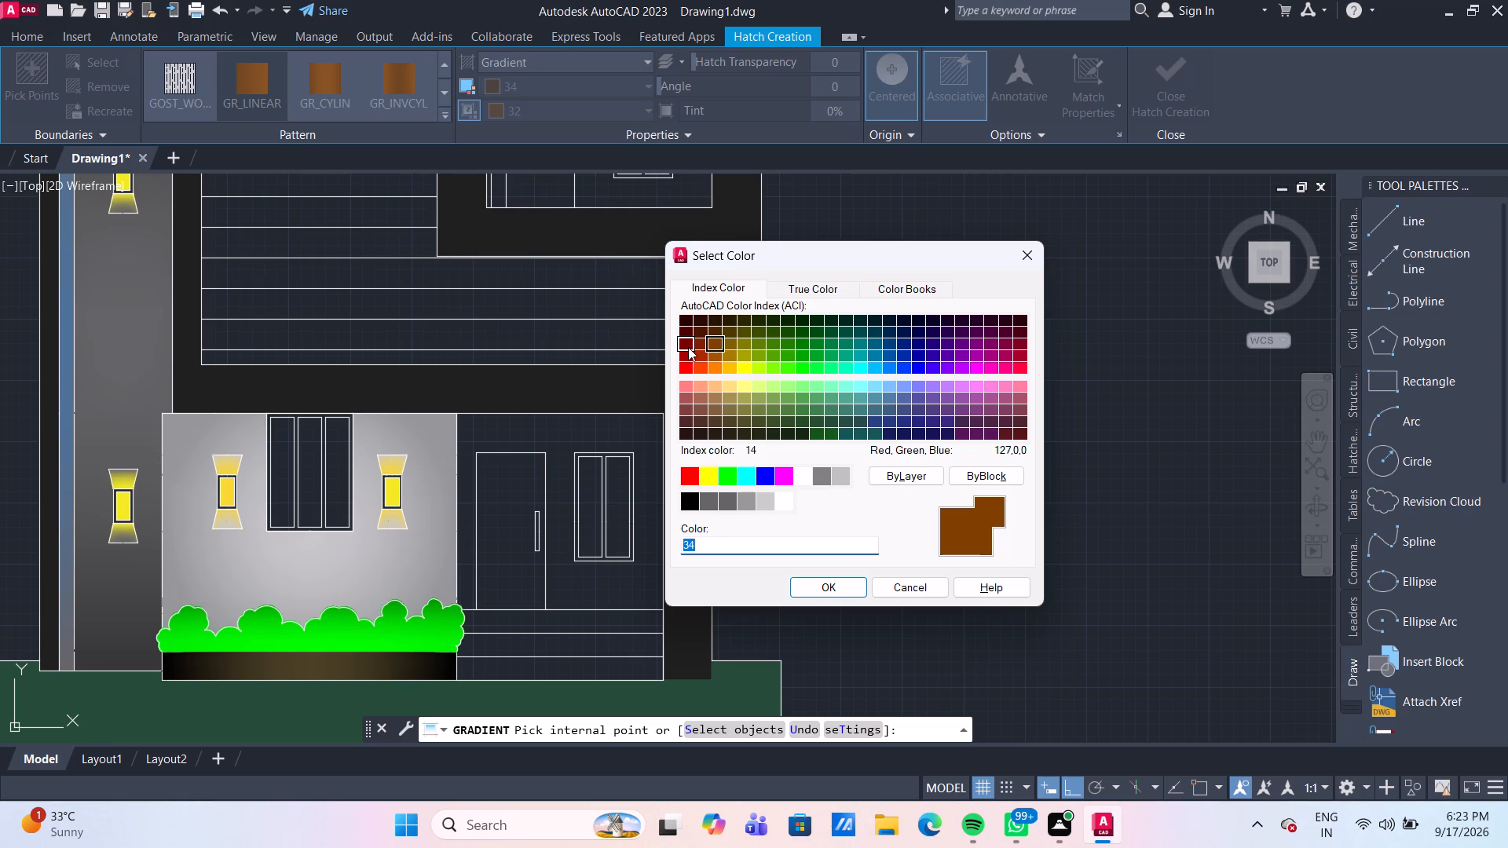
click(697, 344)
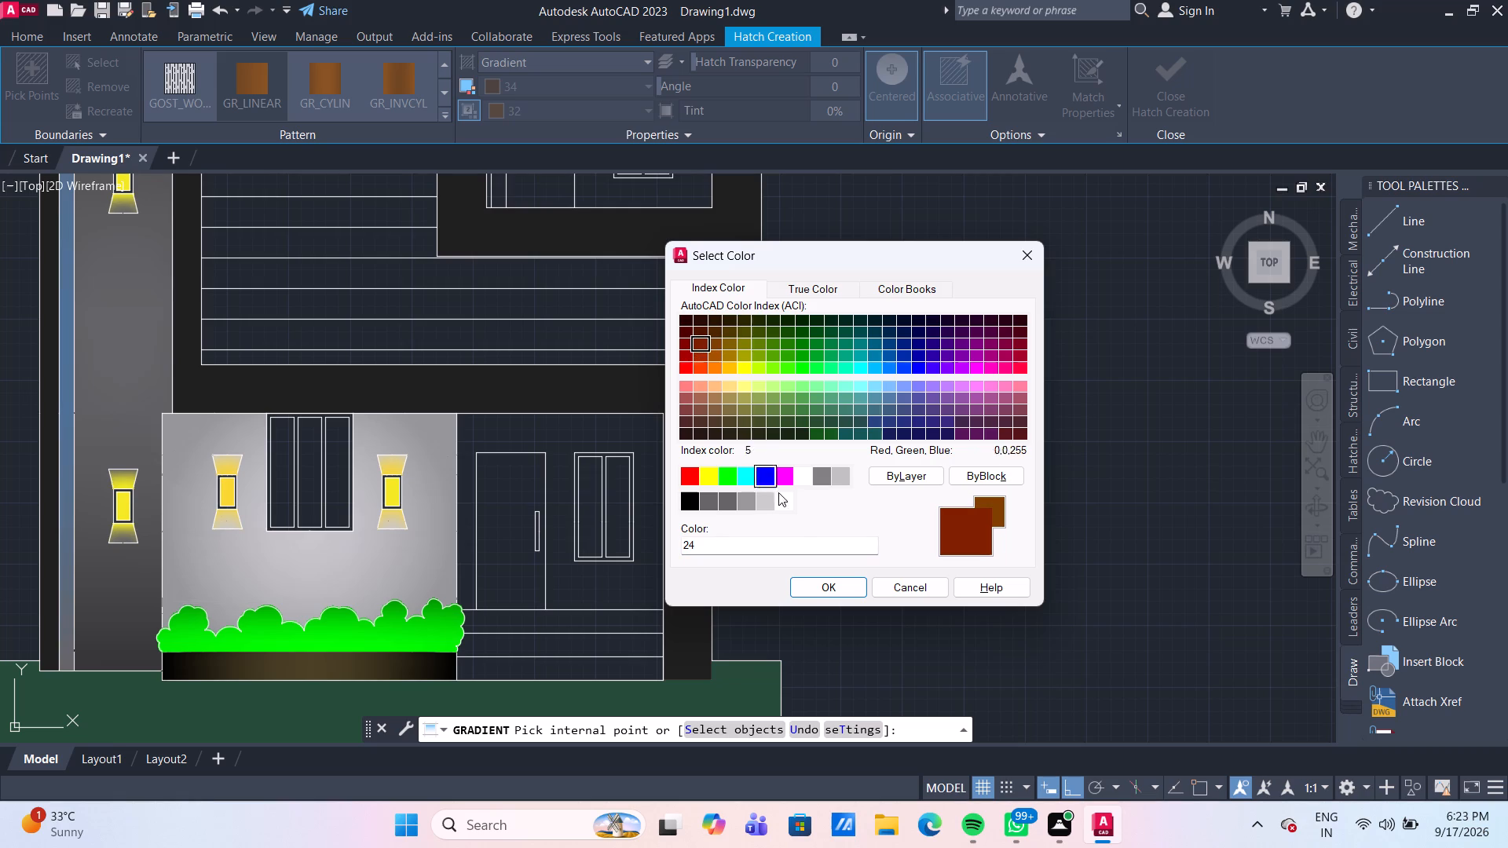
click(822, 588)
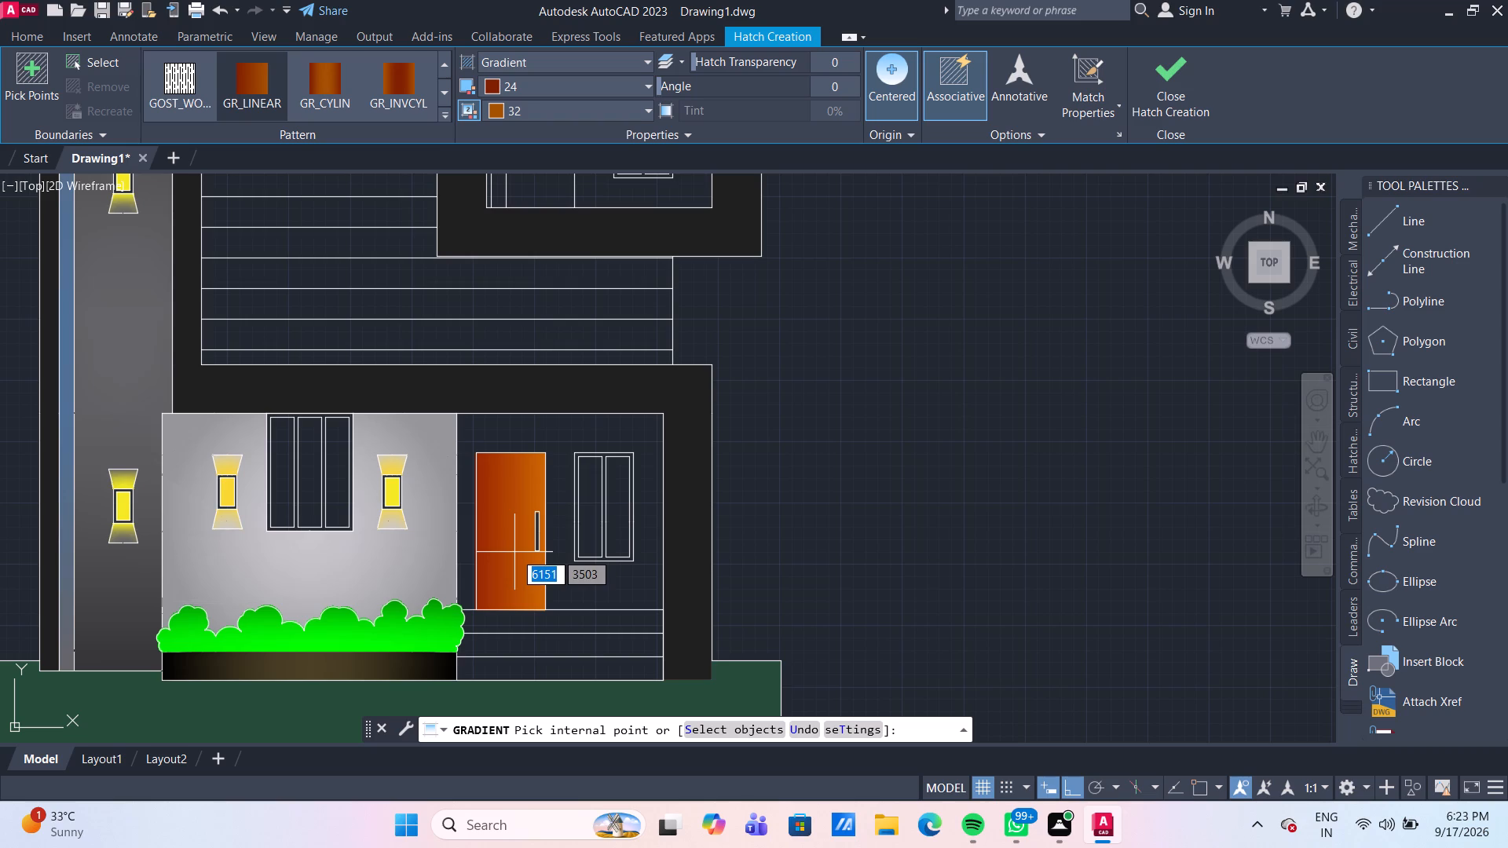
Set the first colour of the door gradient to index colour 26.
click(525, 78)
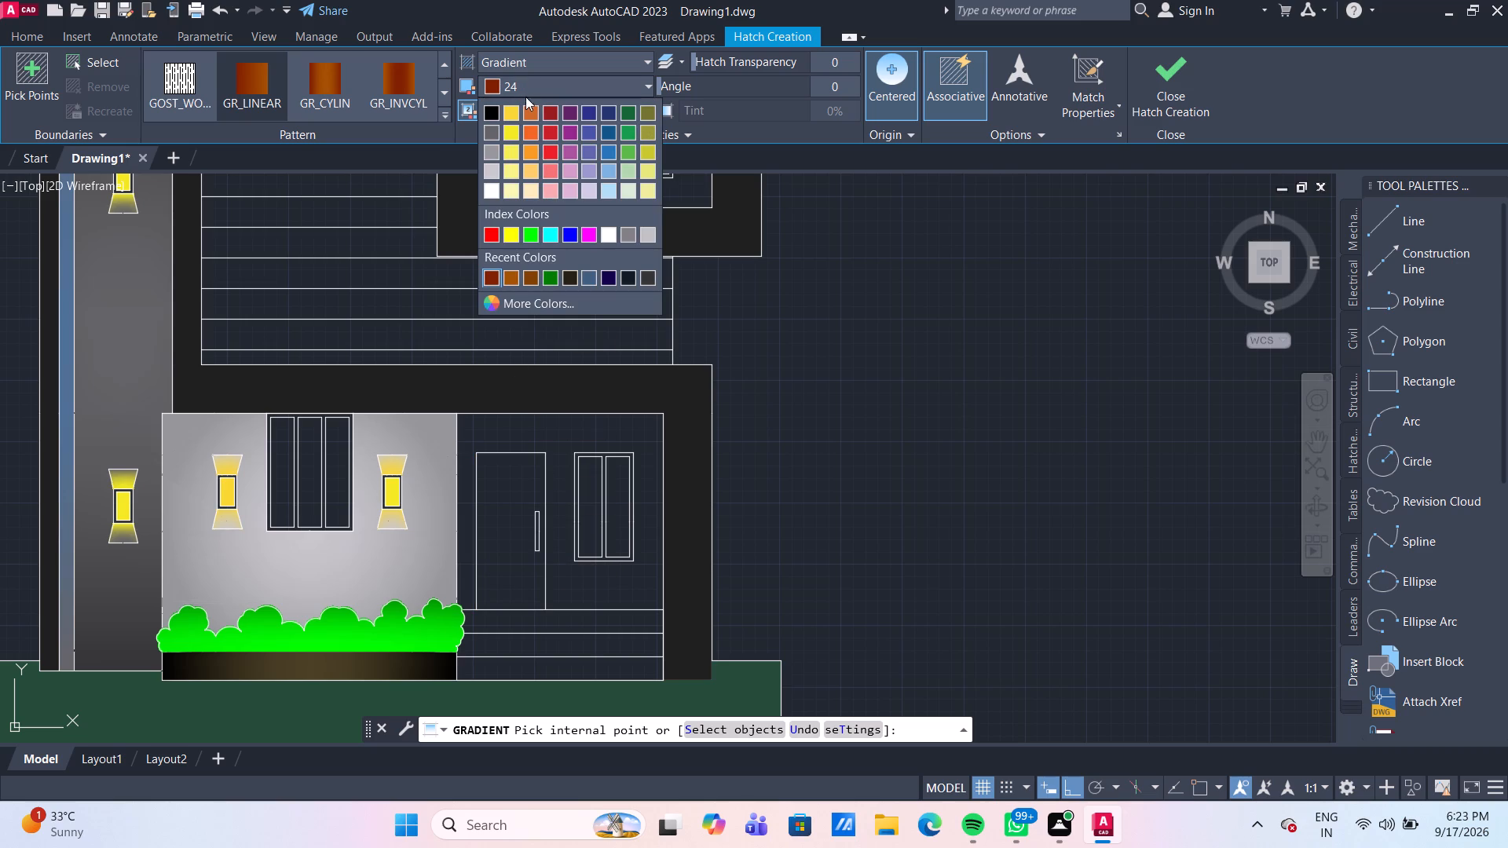
click(521, 305)
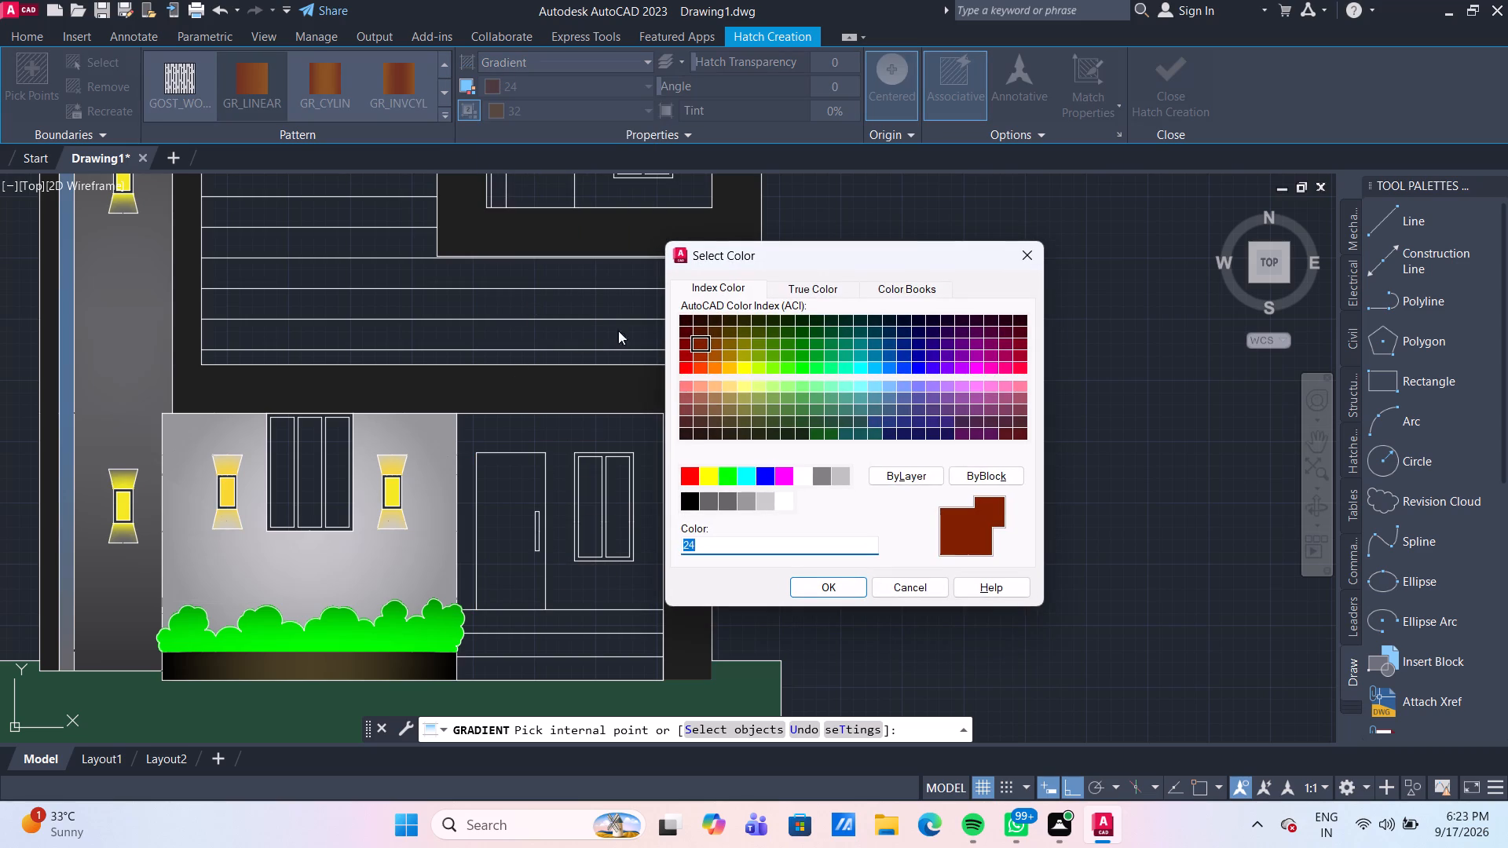
click(700, 330)
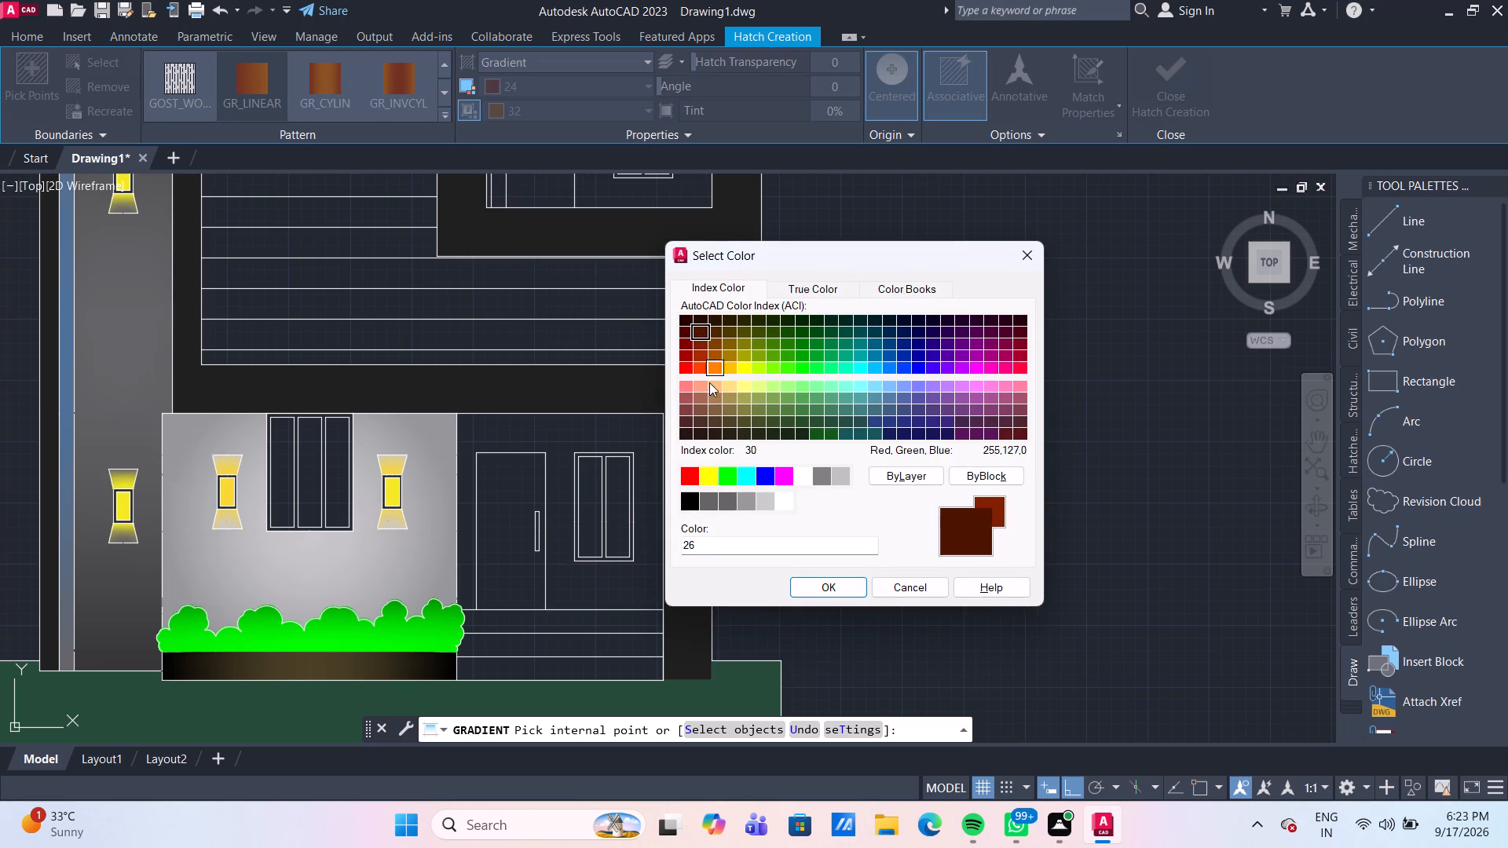
click(850, 589)
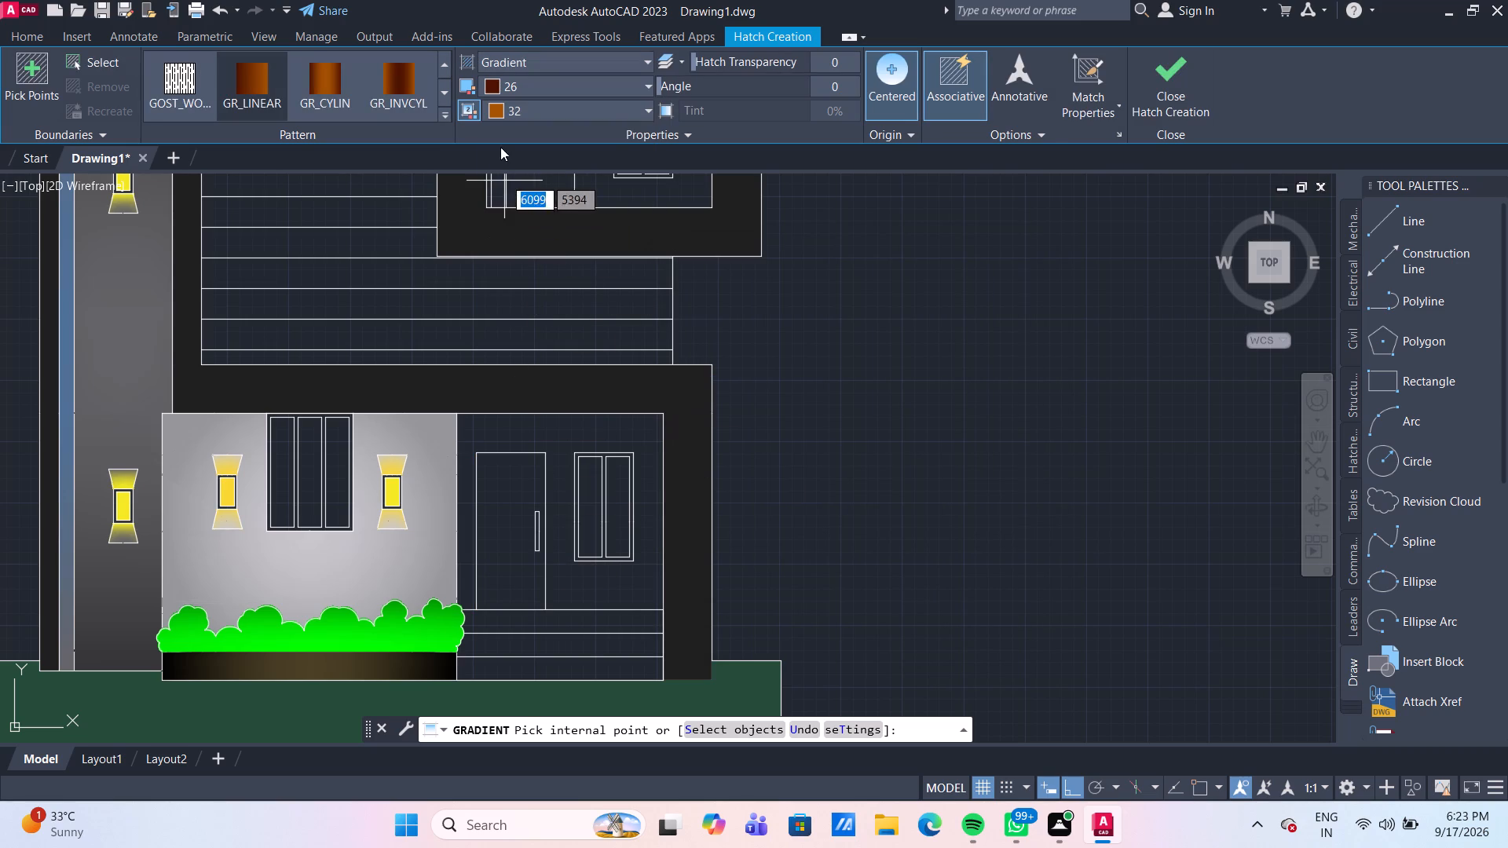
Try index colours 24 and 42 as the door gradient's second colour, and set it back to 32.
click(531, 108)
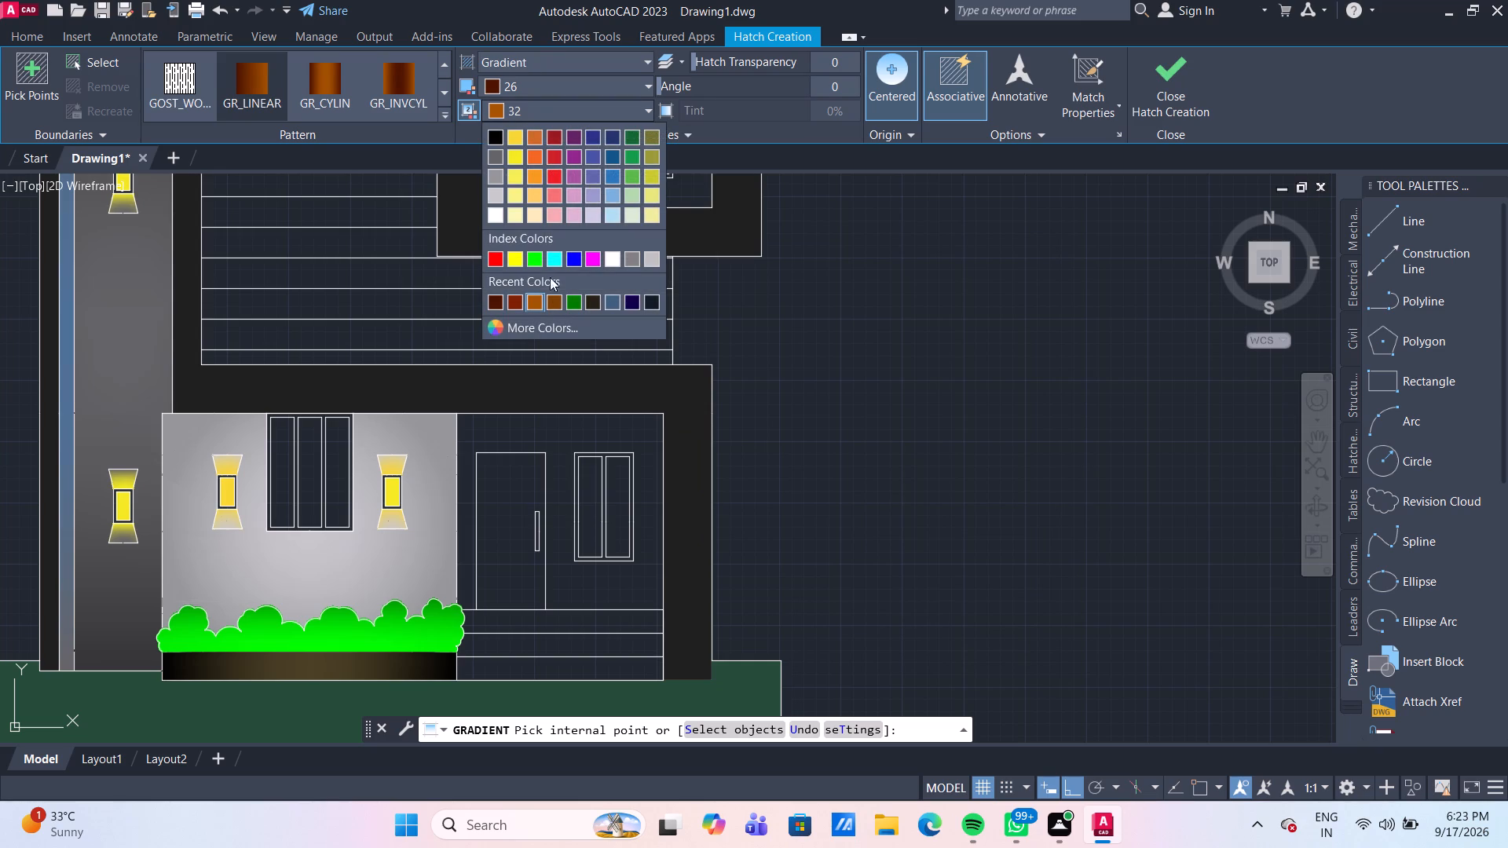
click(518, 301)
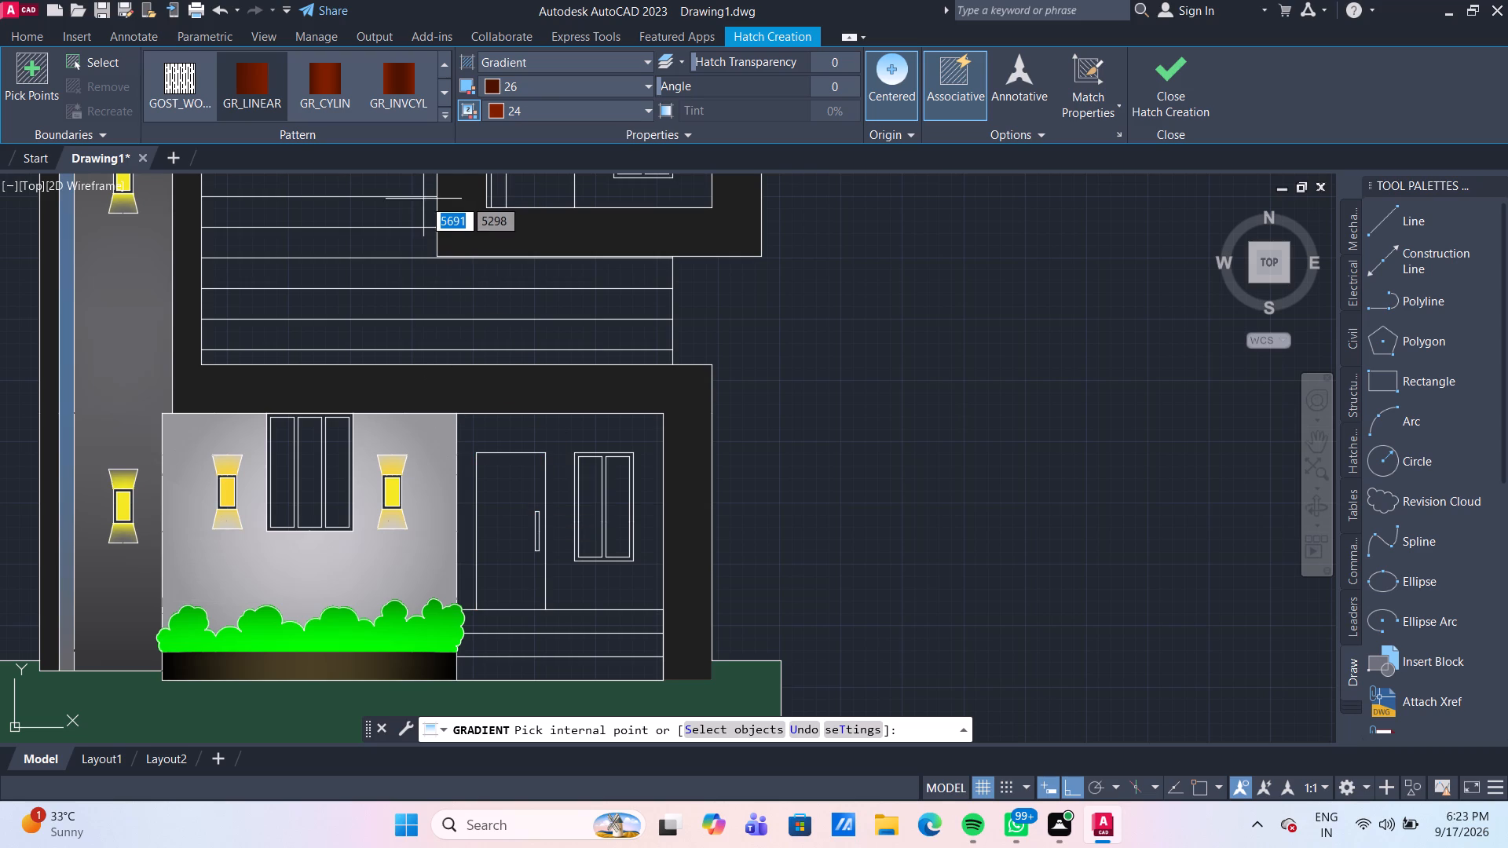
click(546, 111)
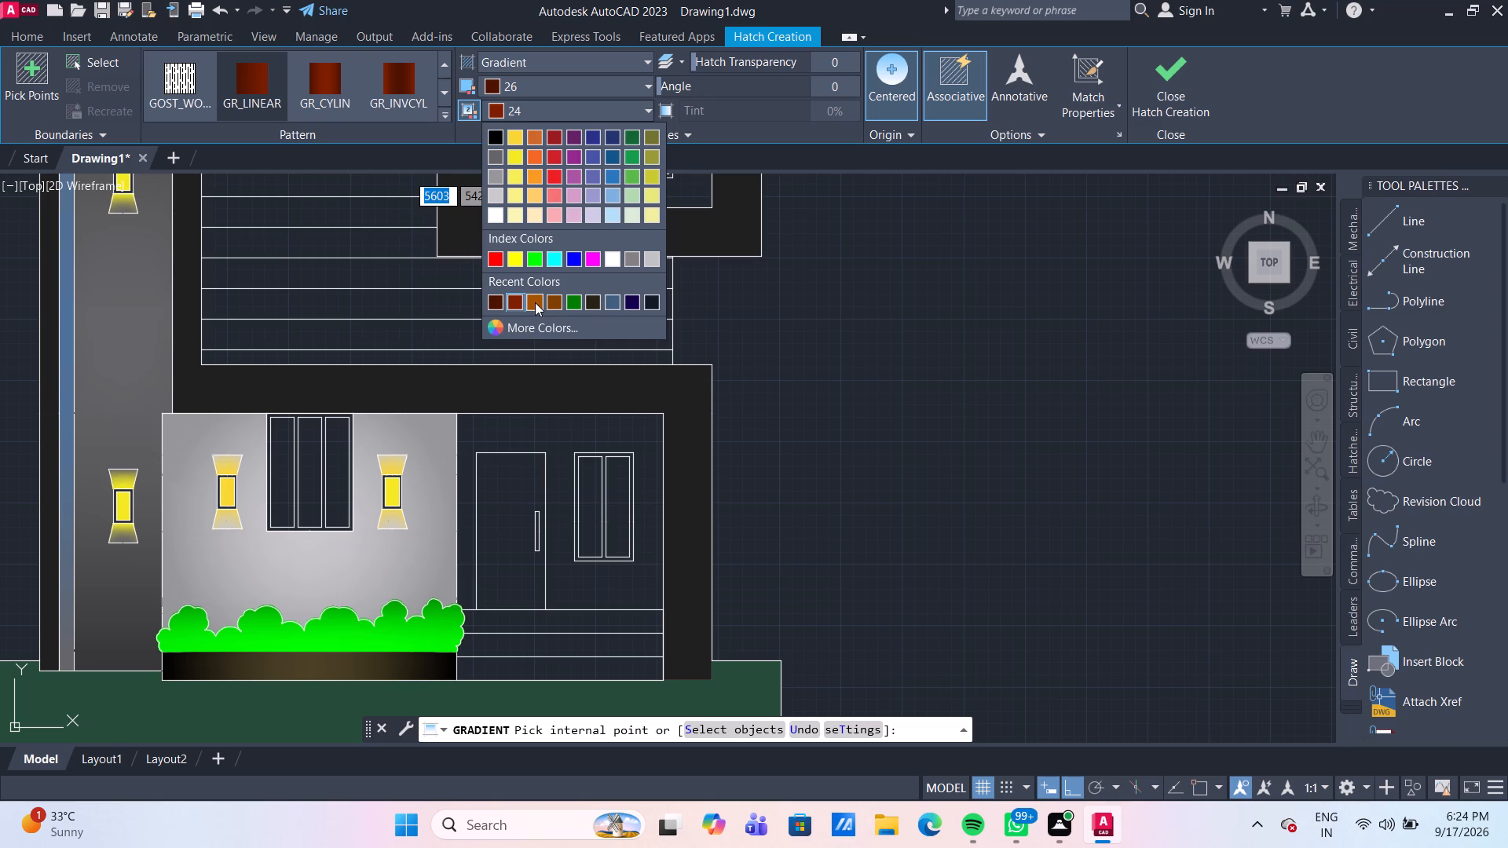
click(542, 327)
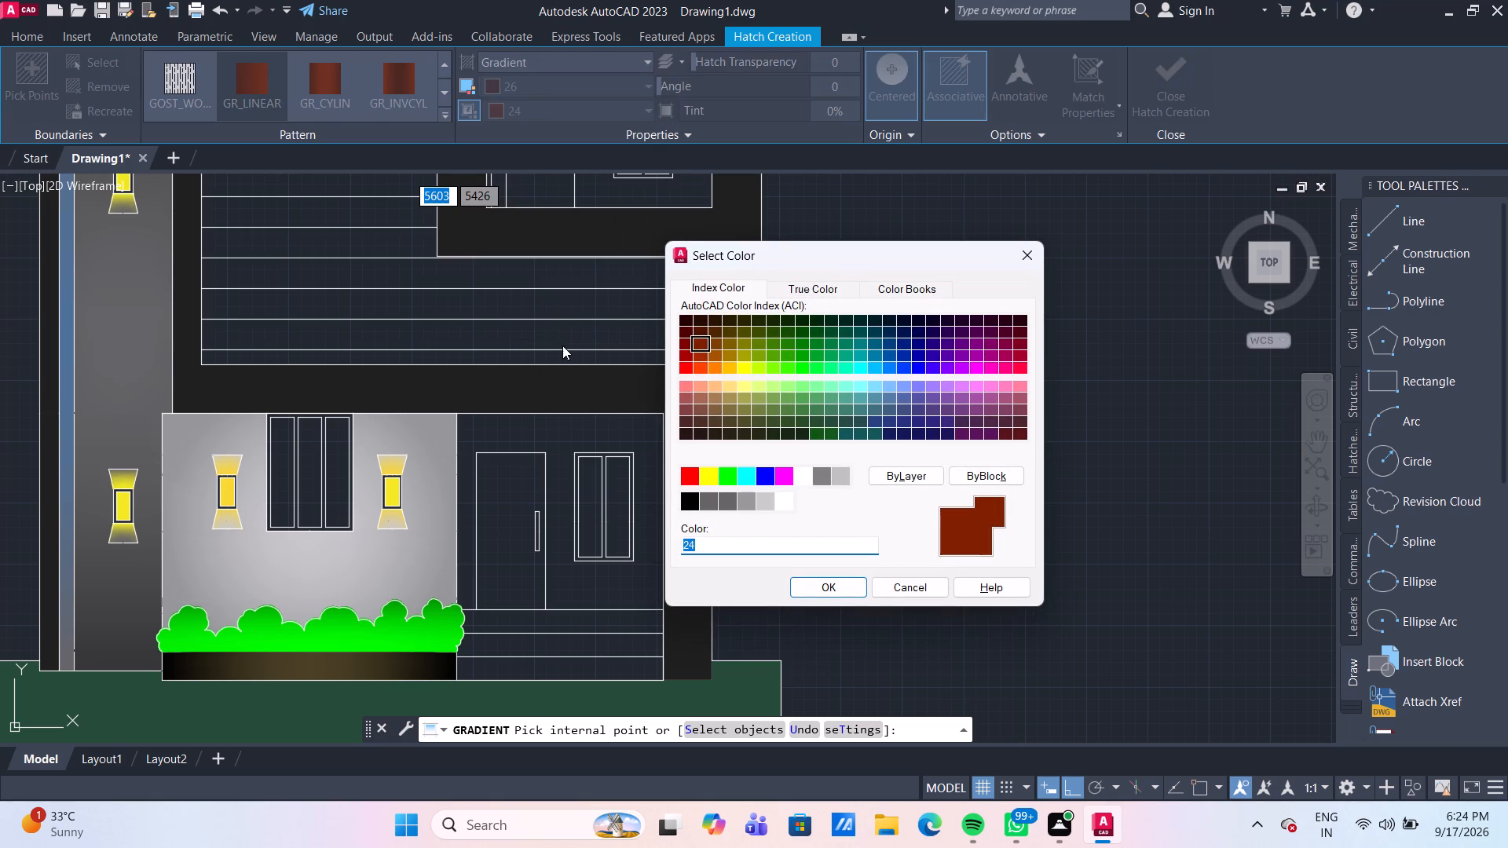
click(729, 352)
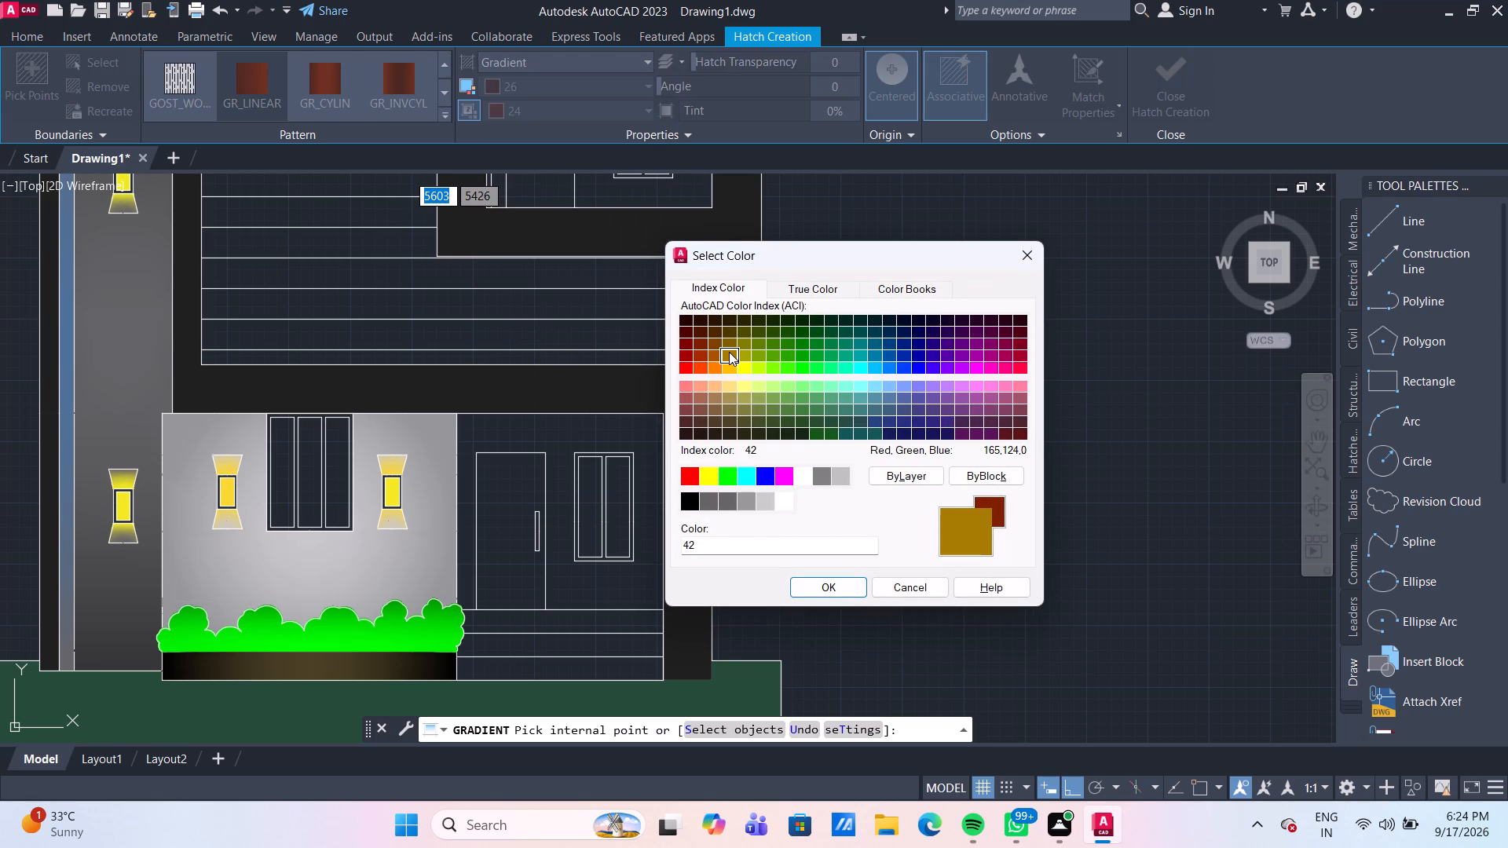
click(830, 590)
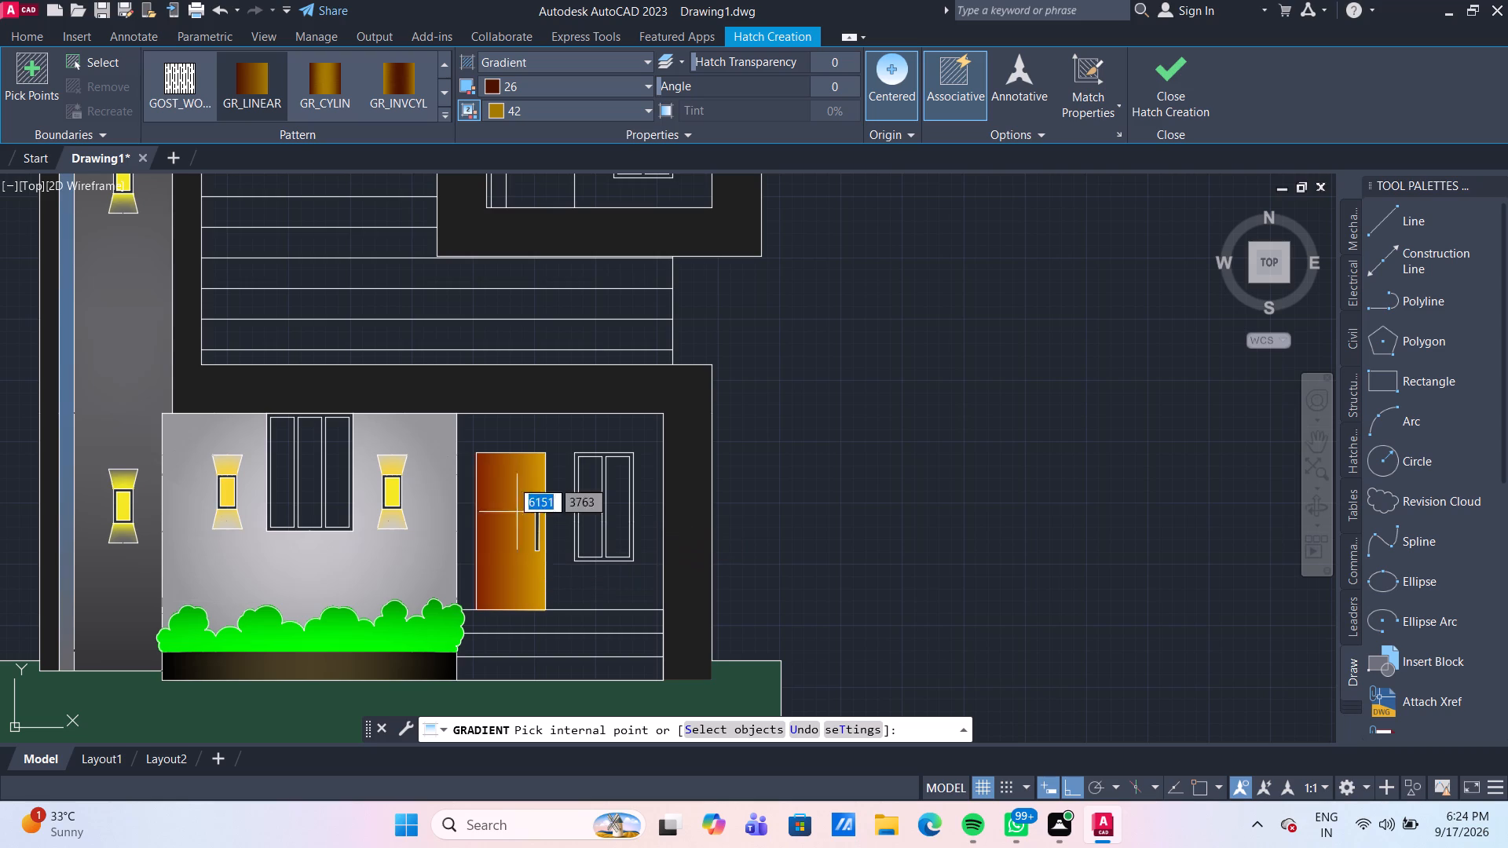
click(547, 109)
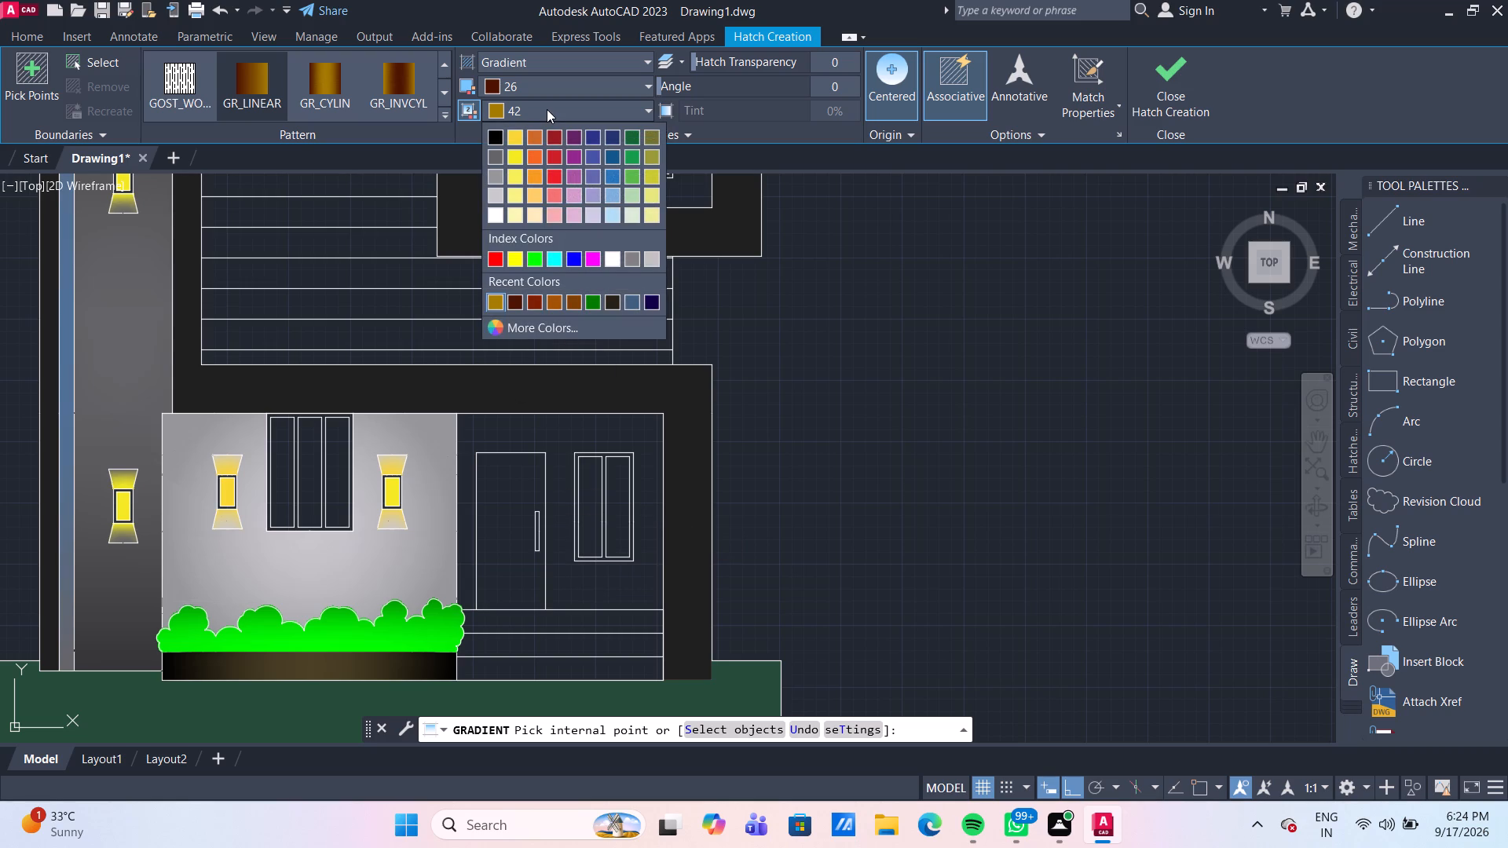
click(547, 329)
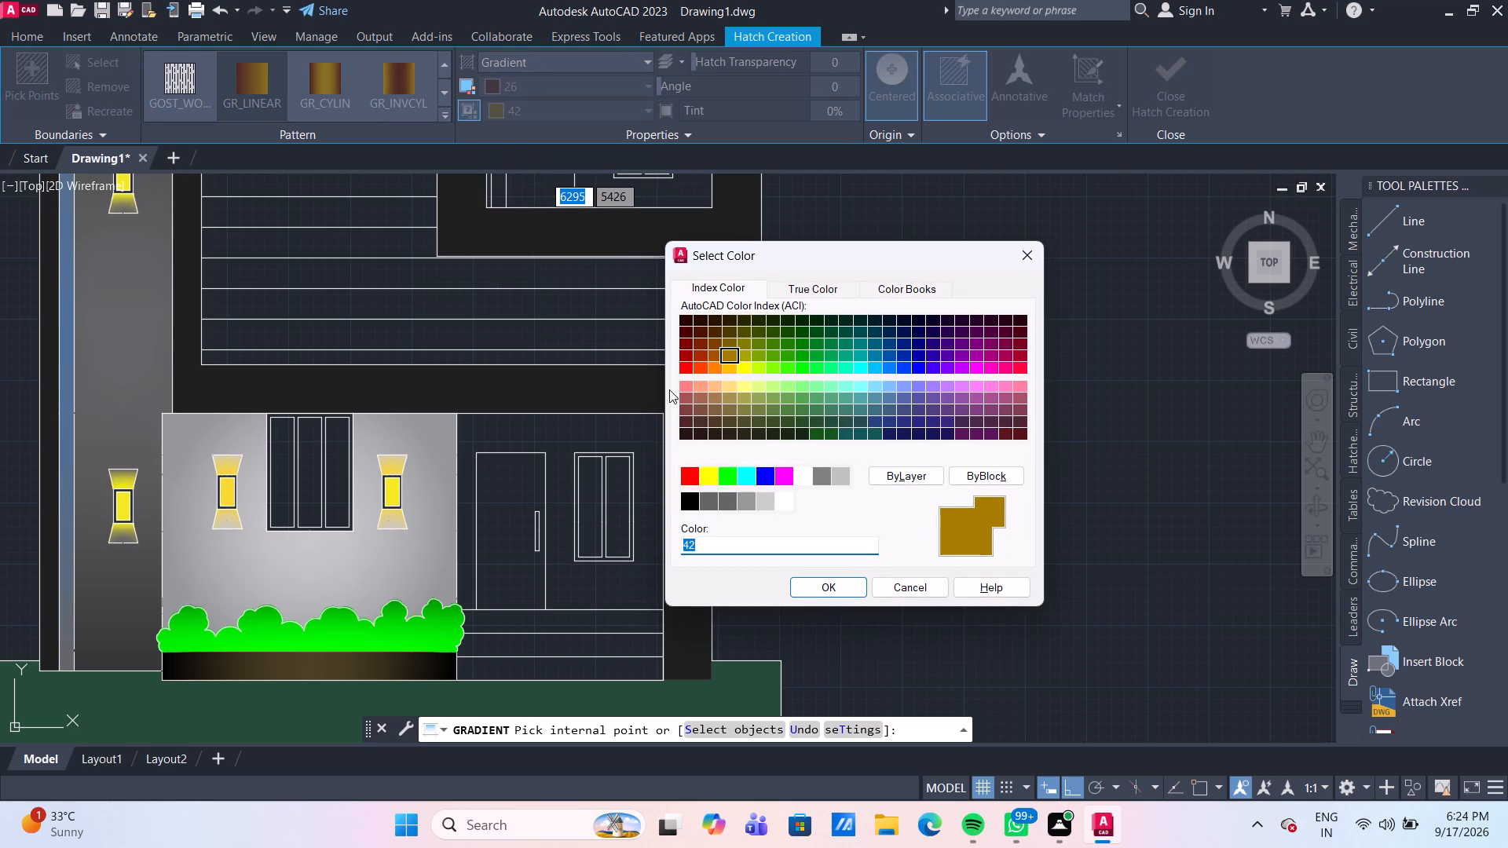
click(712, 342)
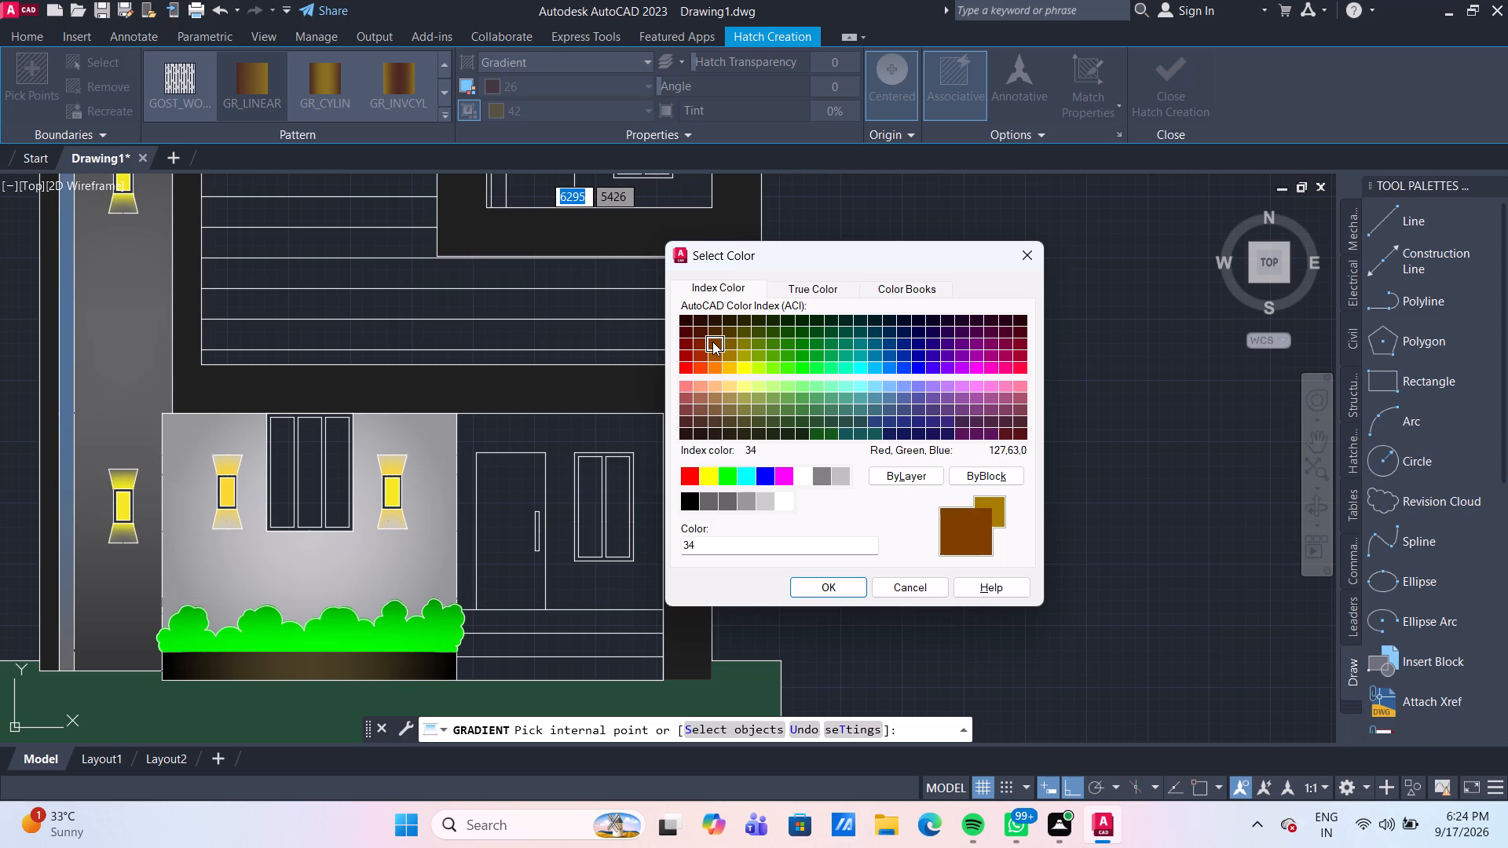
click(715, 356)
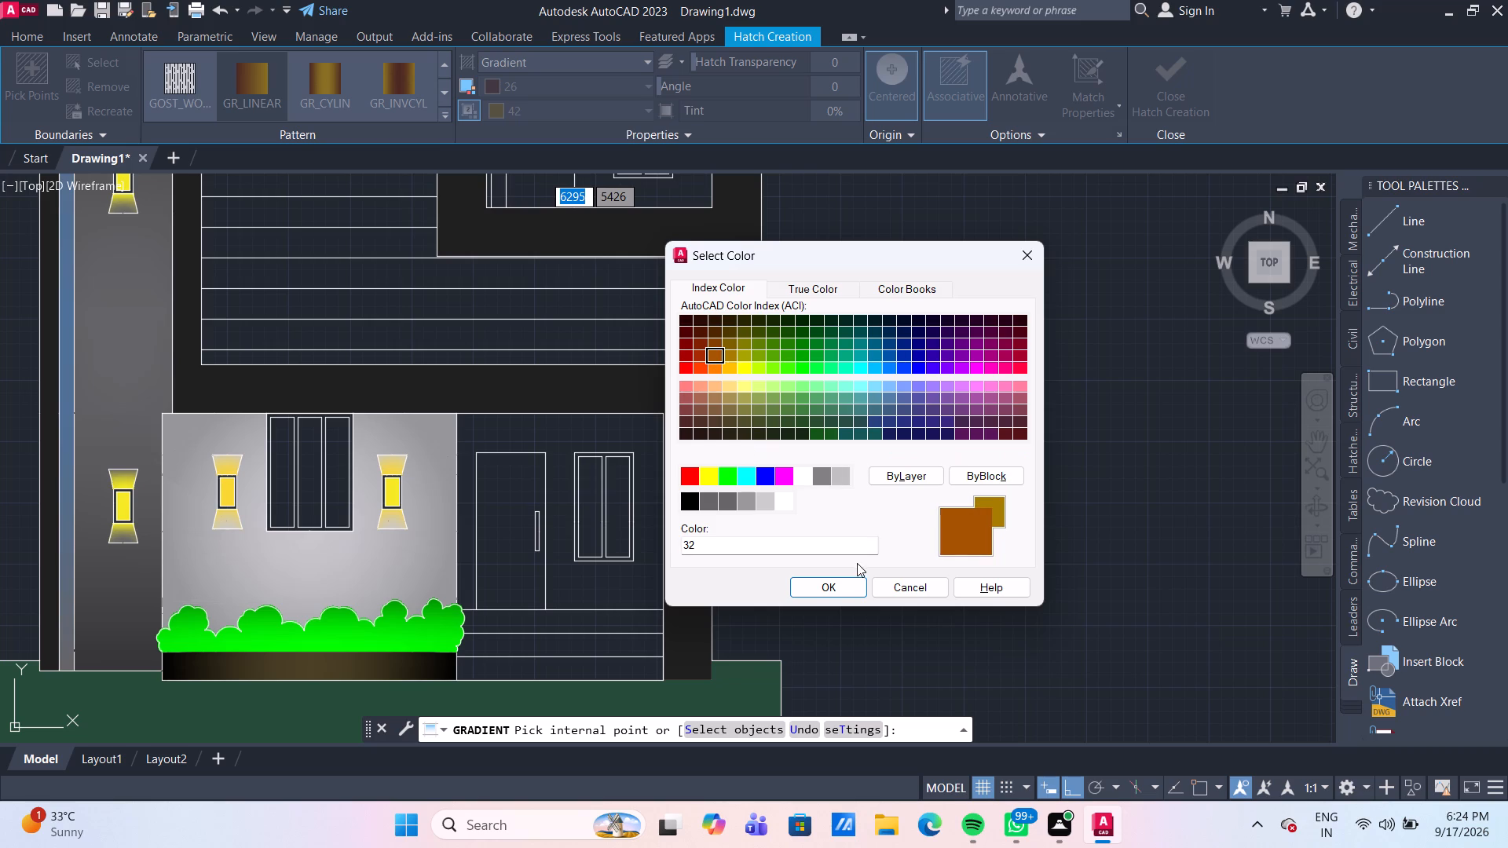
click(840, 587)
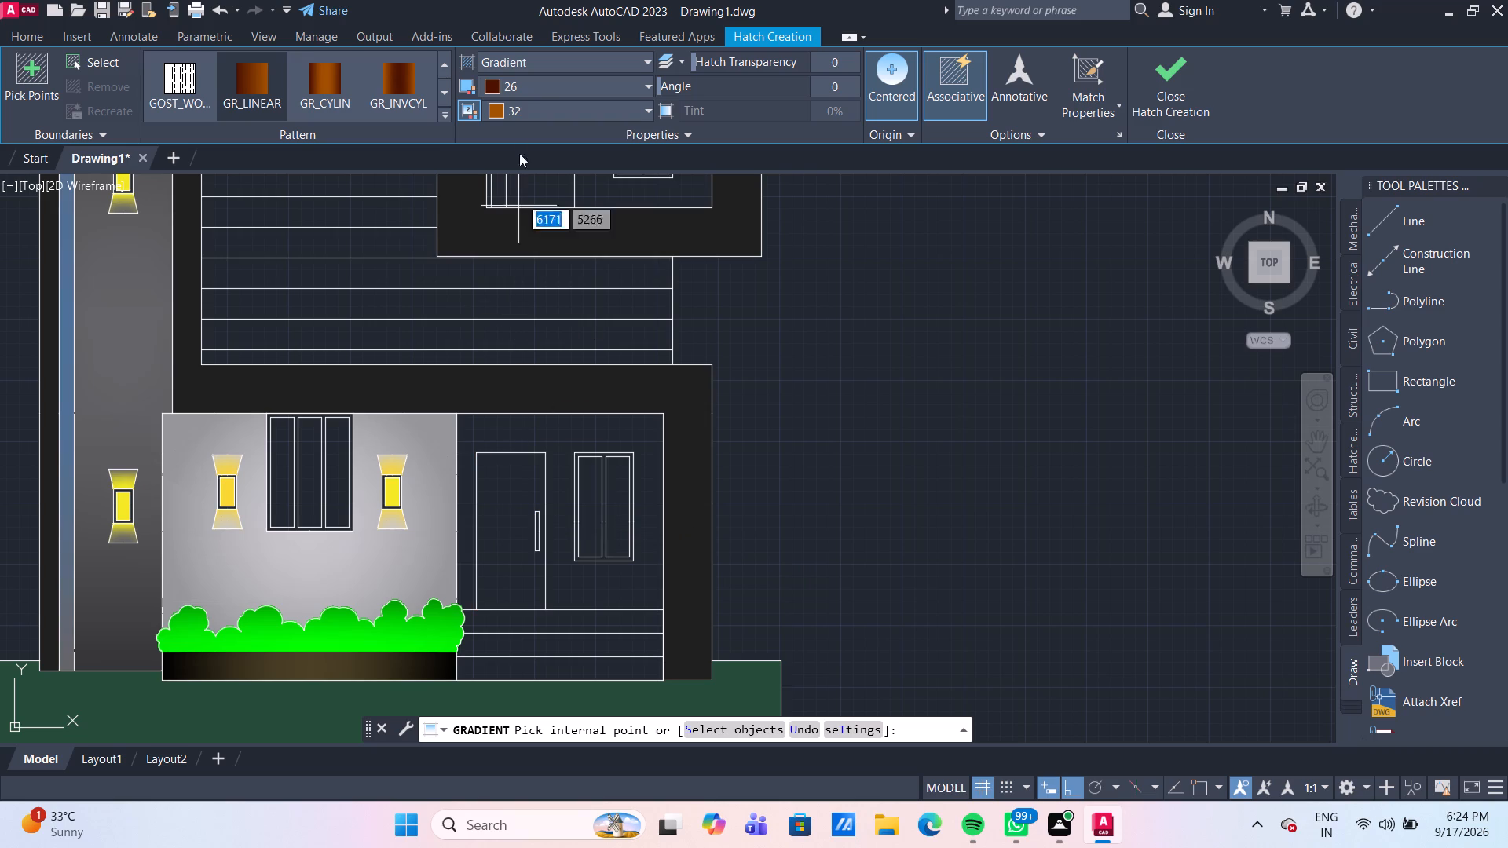
Set the first gradient colour to index colour 34 and fill the ground-floor door with the GR_LINEAR gradient.
click(527, 83)
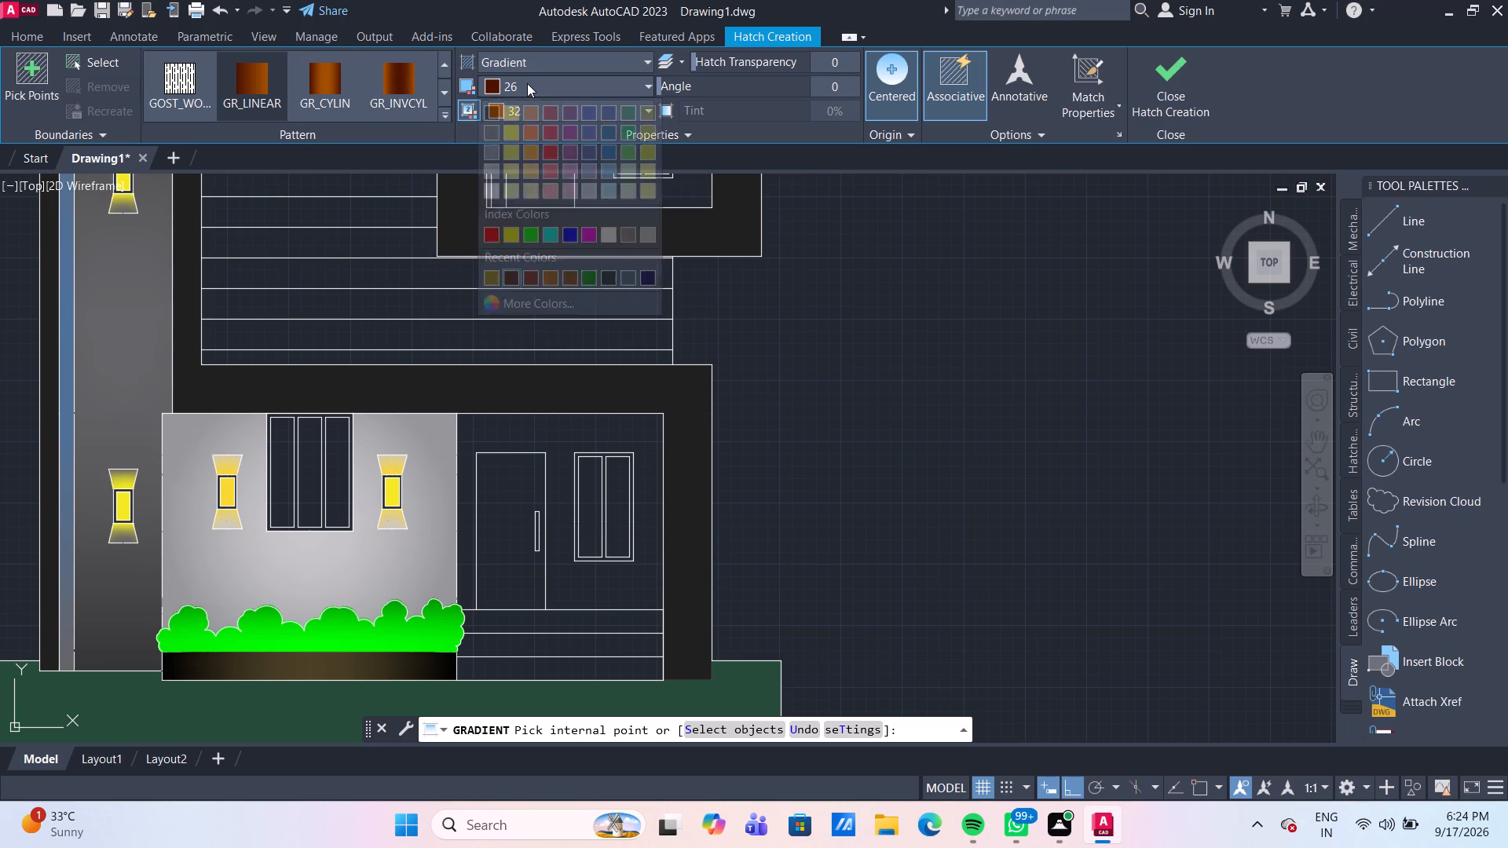
click(513, 302)
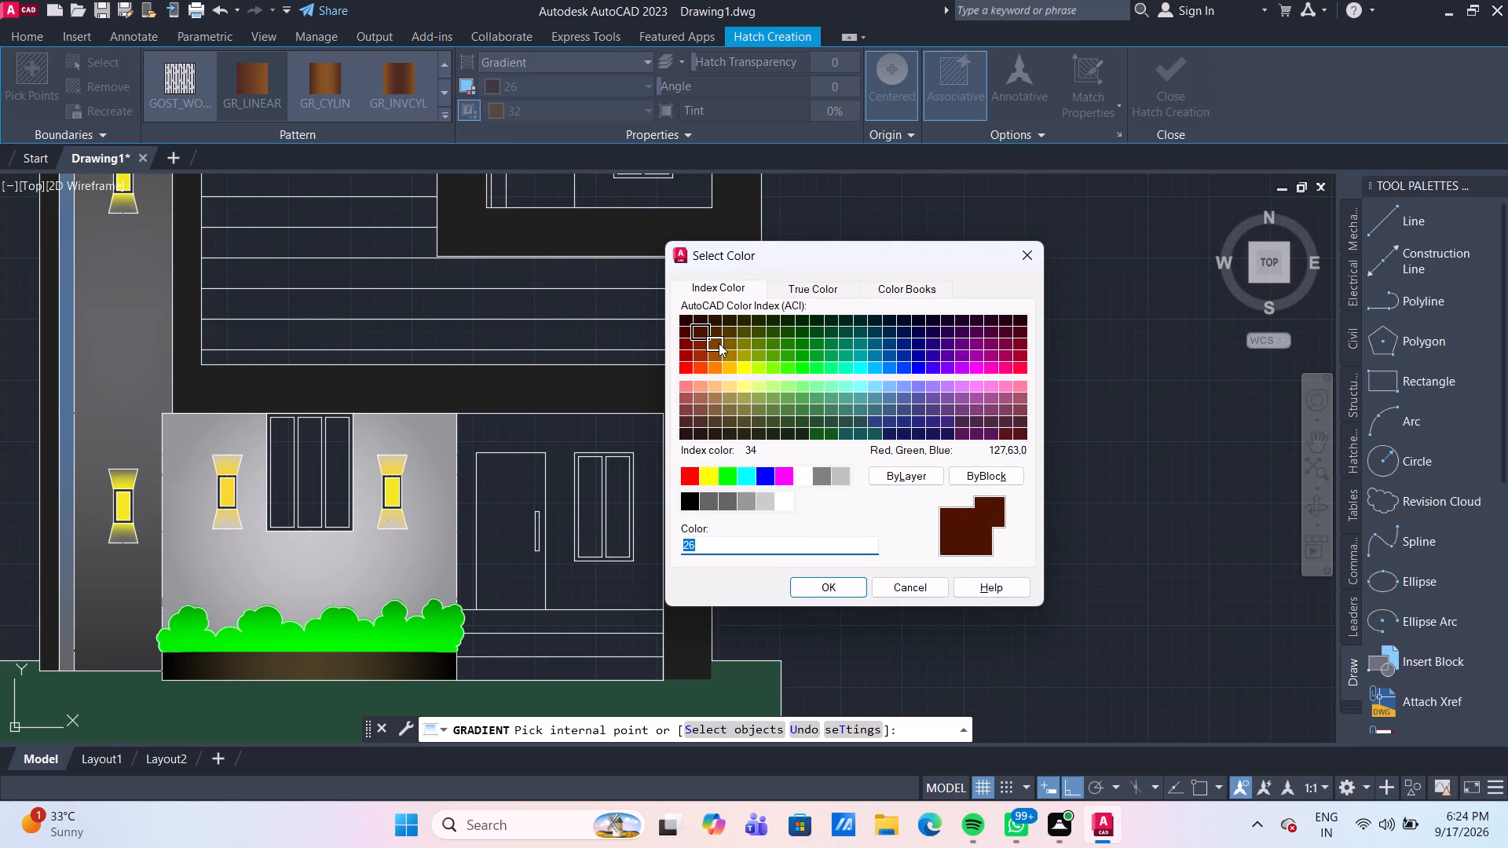
click(719, 343)
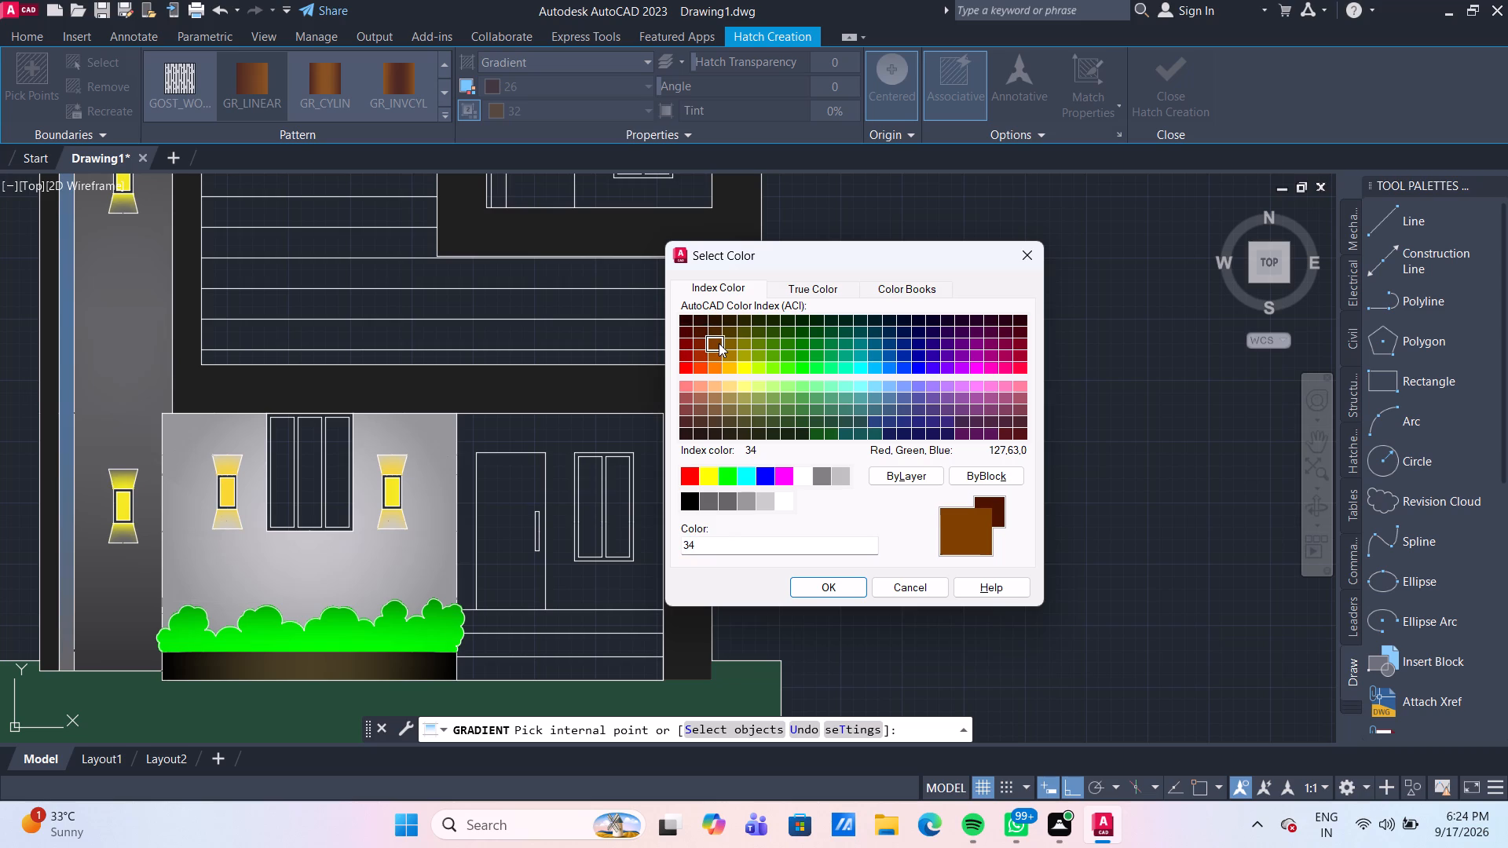
click(835, 590)
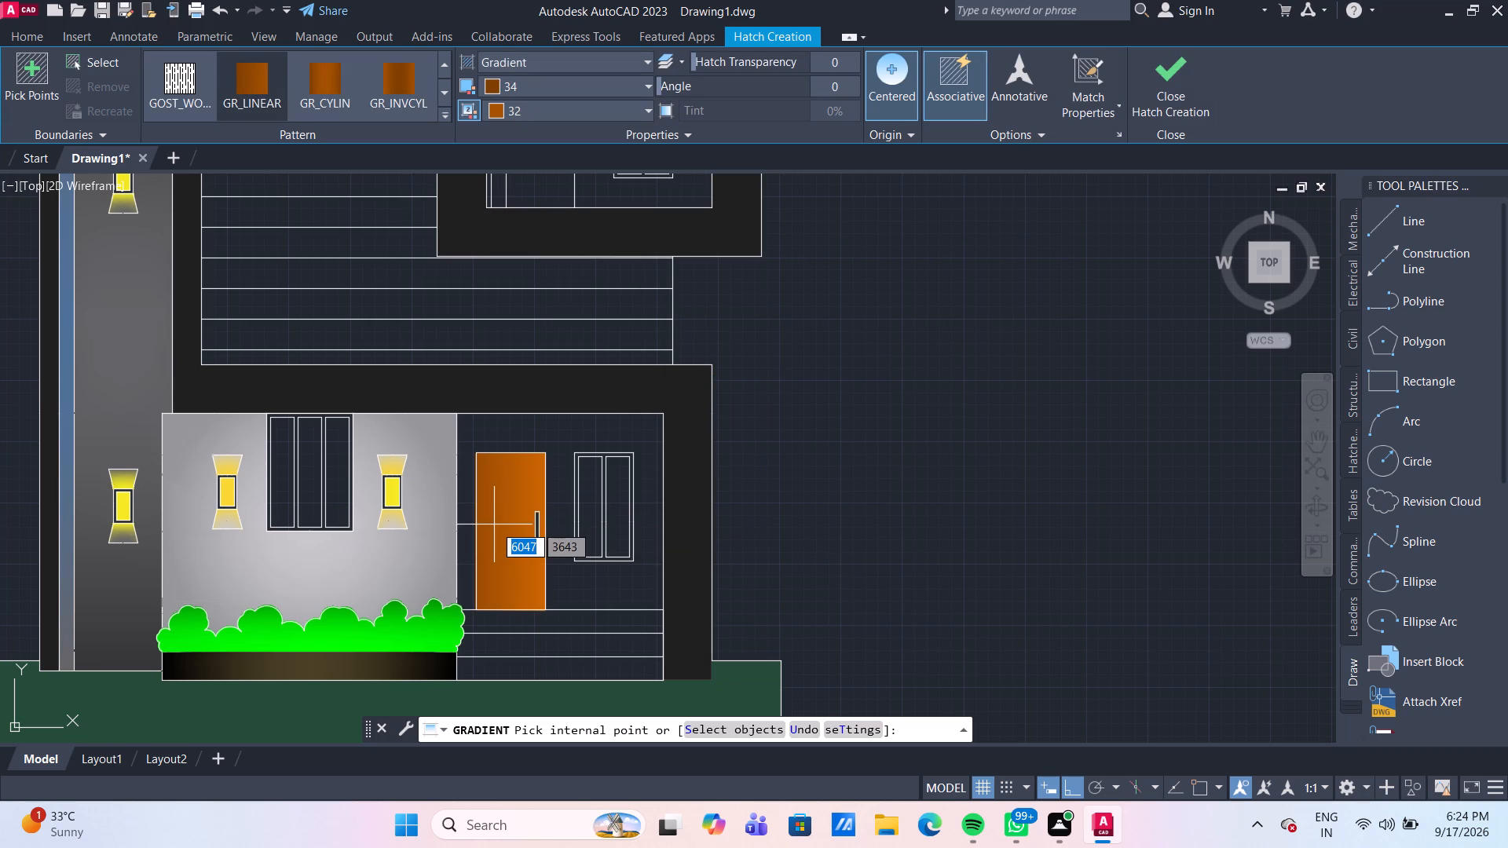
click(494, 525)
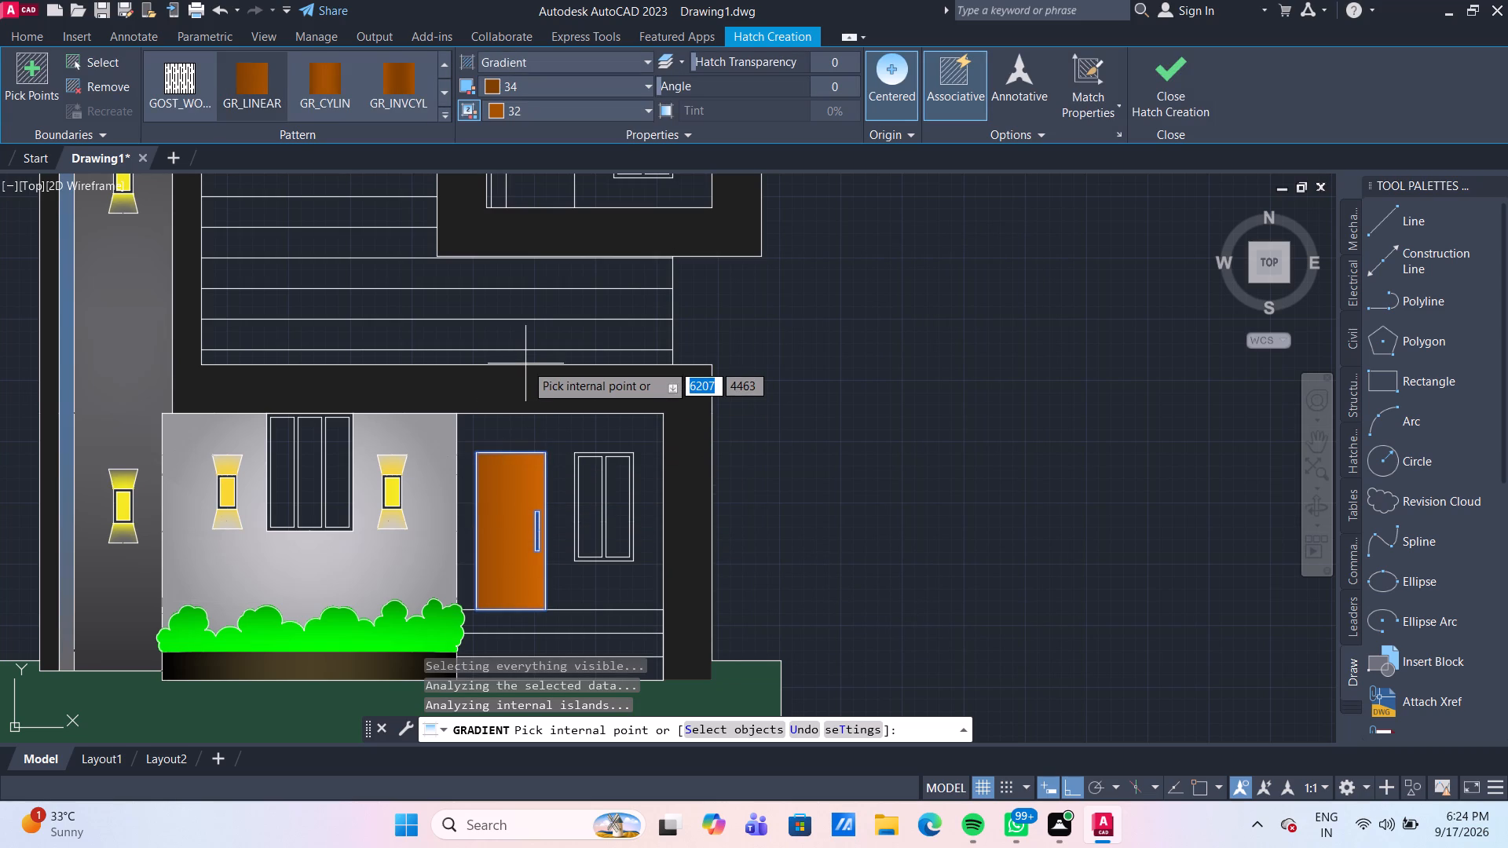
key(Escape)
Fill the upper-floor door, both above and below the balcony railing, with the same linear gradient of colours 34 and 32.
middle_drag(779, 404, 780, 404)
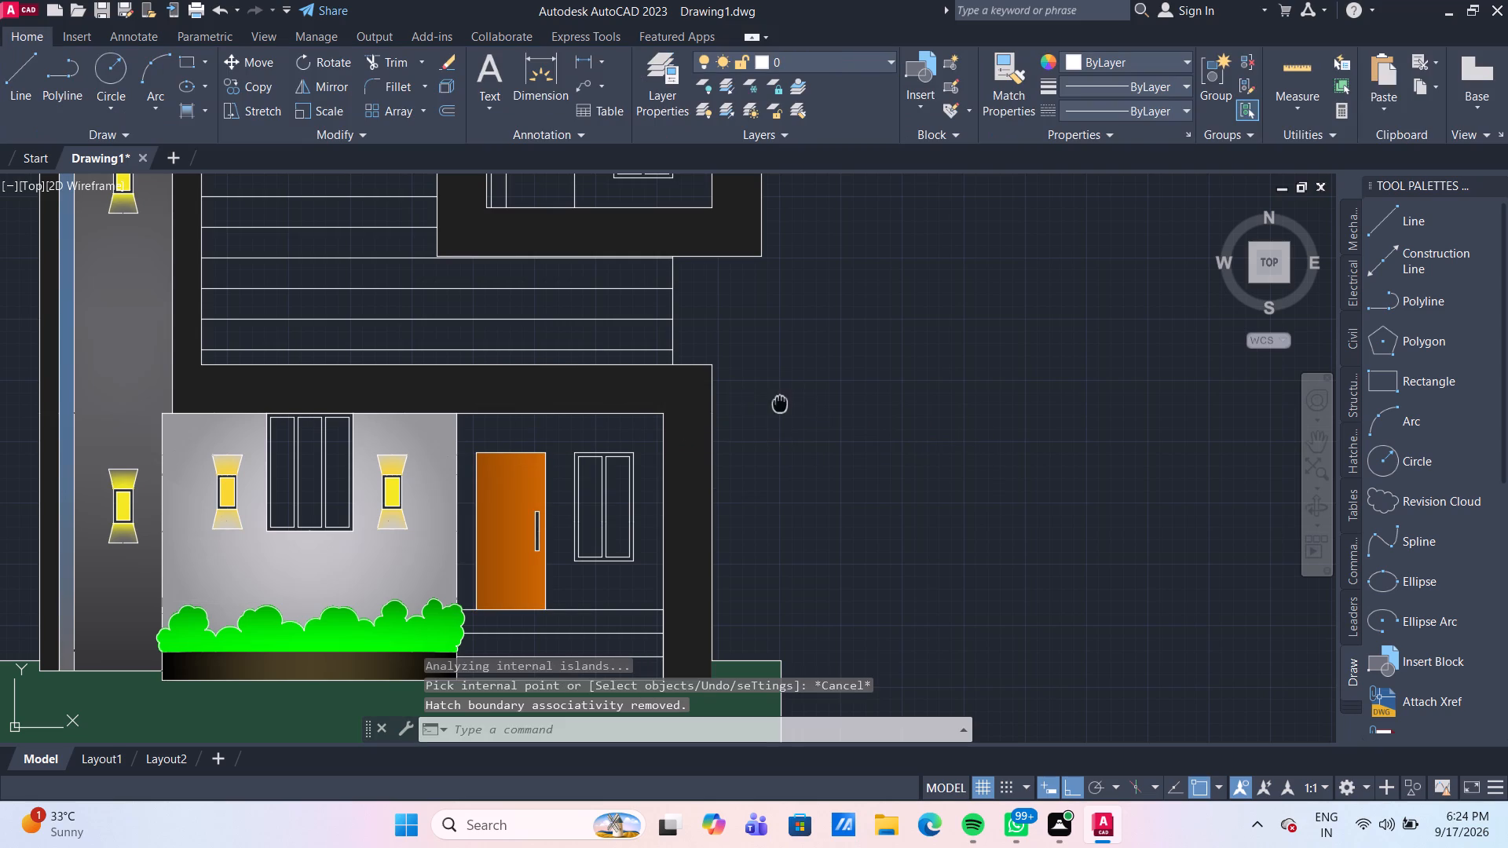
middle_drag(780, 404, 726, 606)
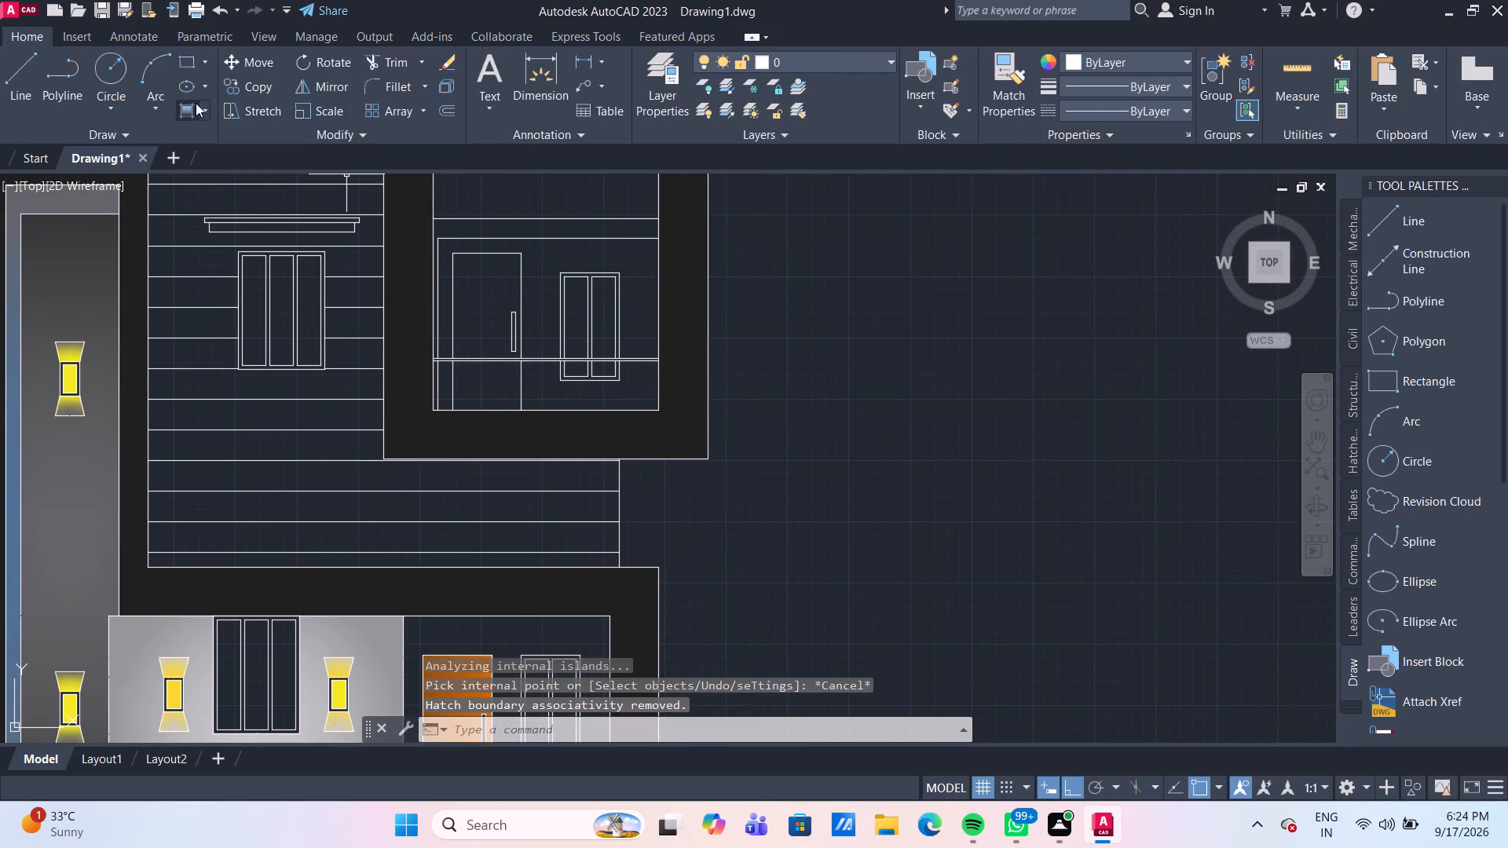
click(190, 105)
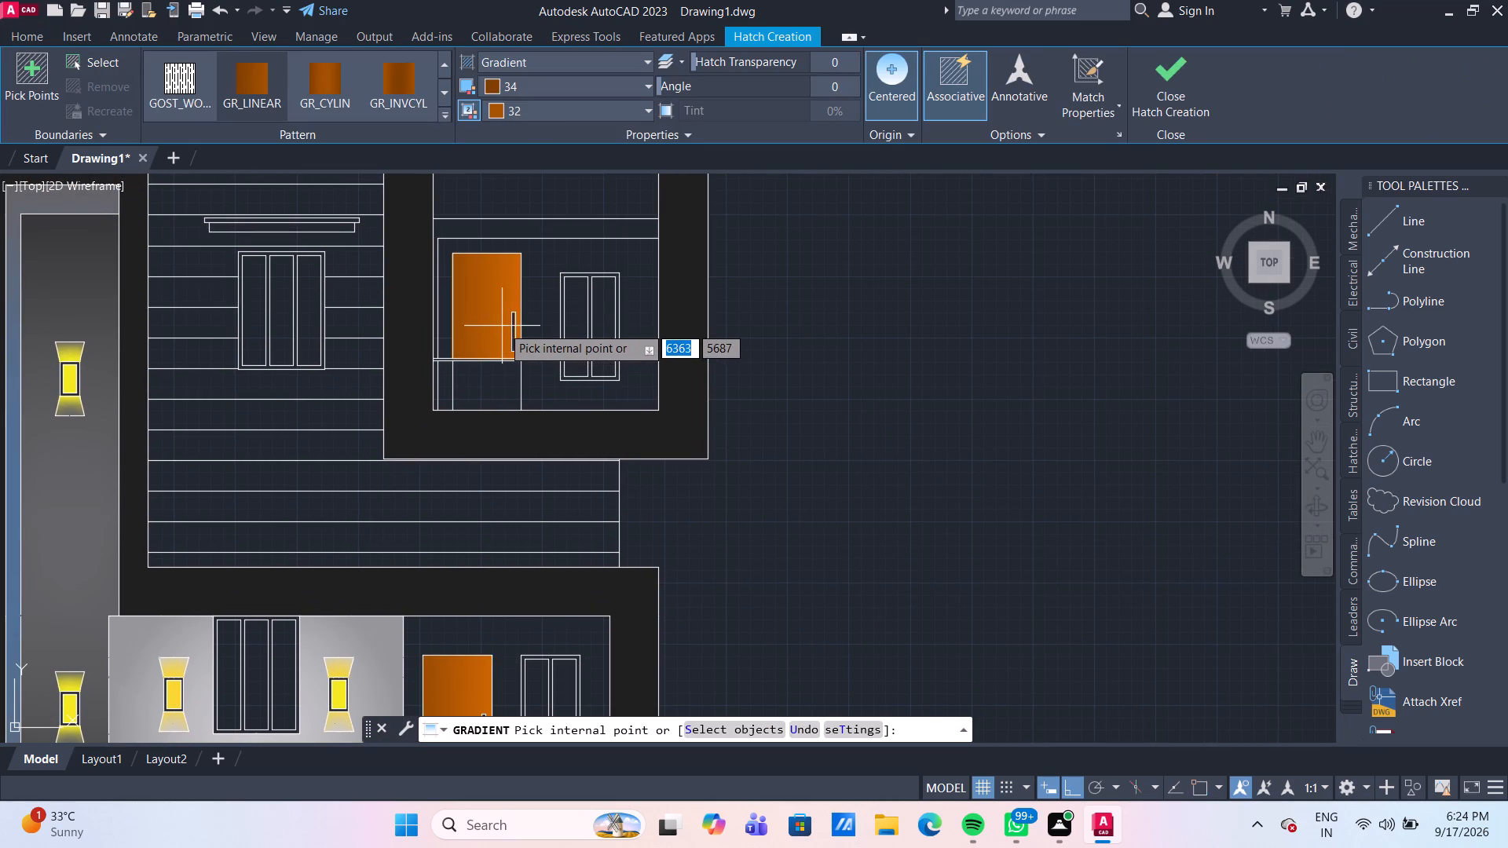
click(502, 326)
click(492, 401)
key(Escape)
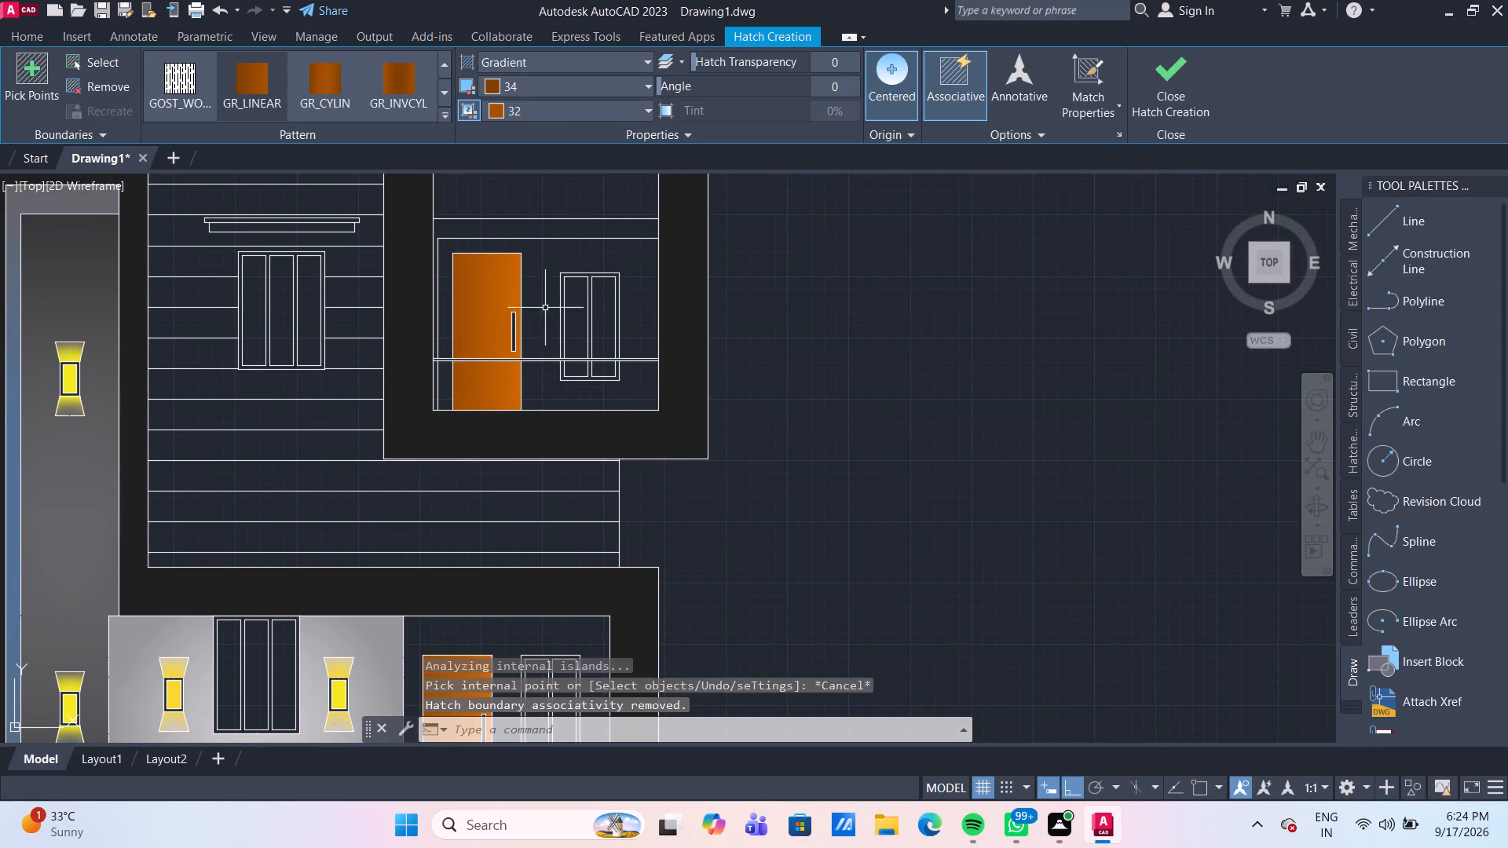
Start a new gradient fill for the door handles using the GR_SPHER pattern and first colour 248,215,49.
middle_drag(483, 426, 434, 239)
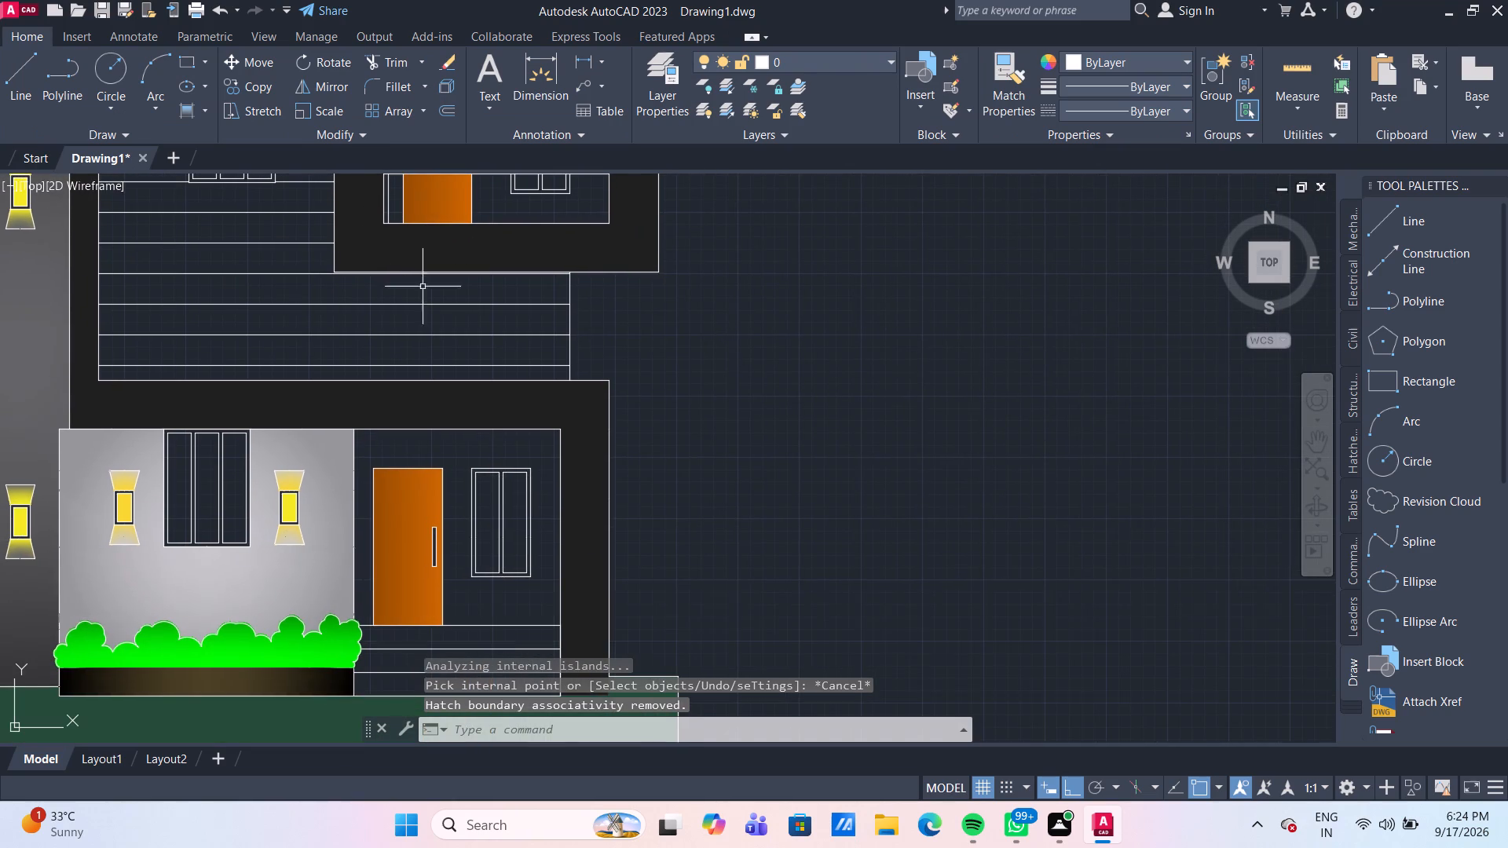
click(190, 117)
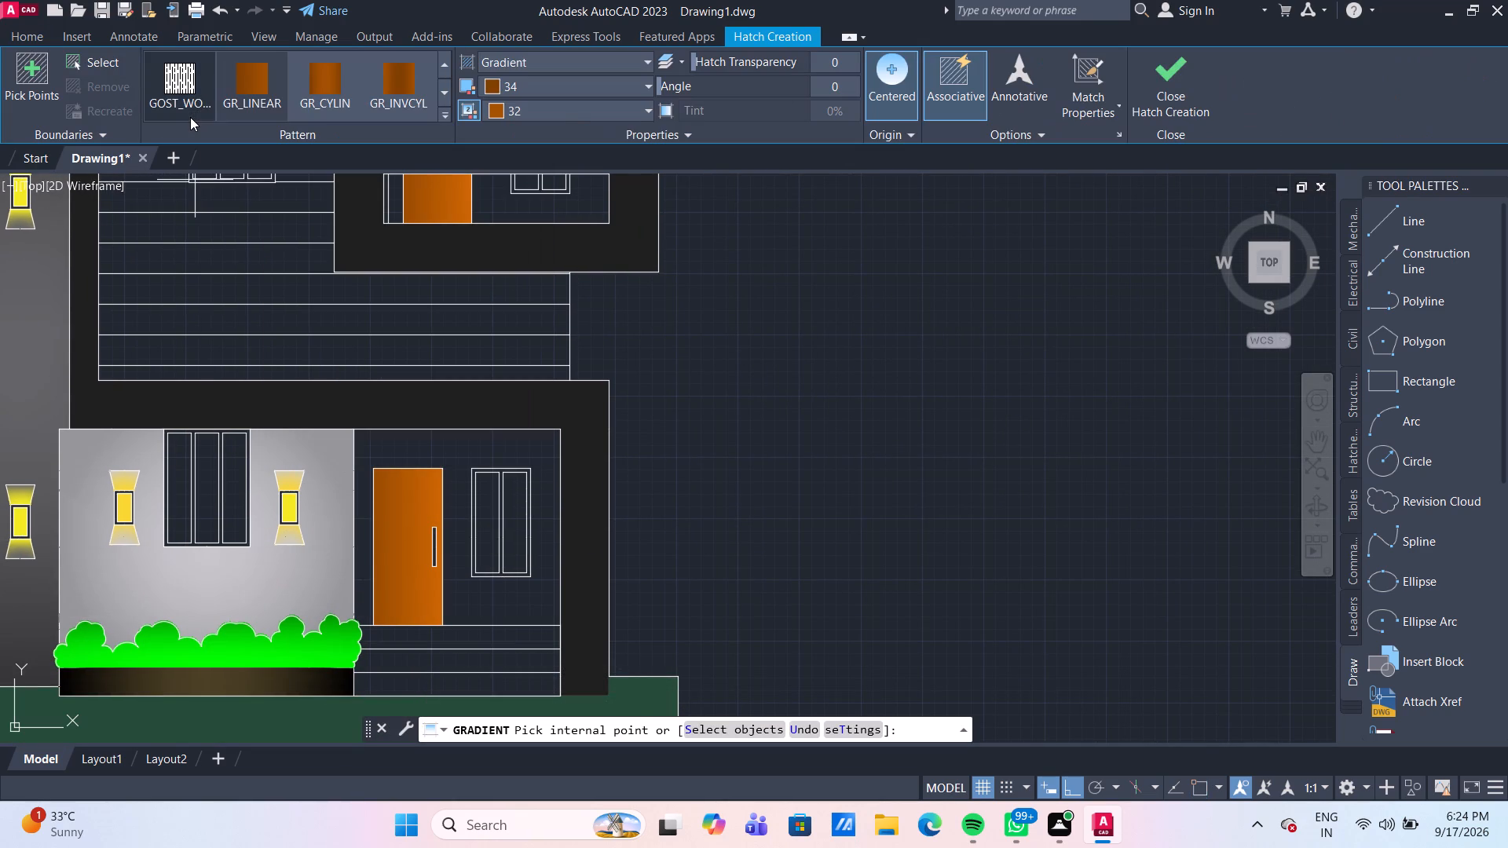
click(448, 98)
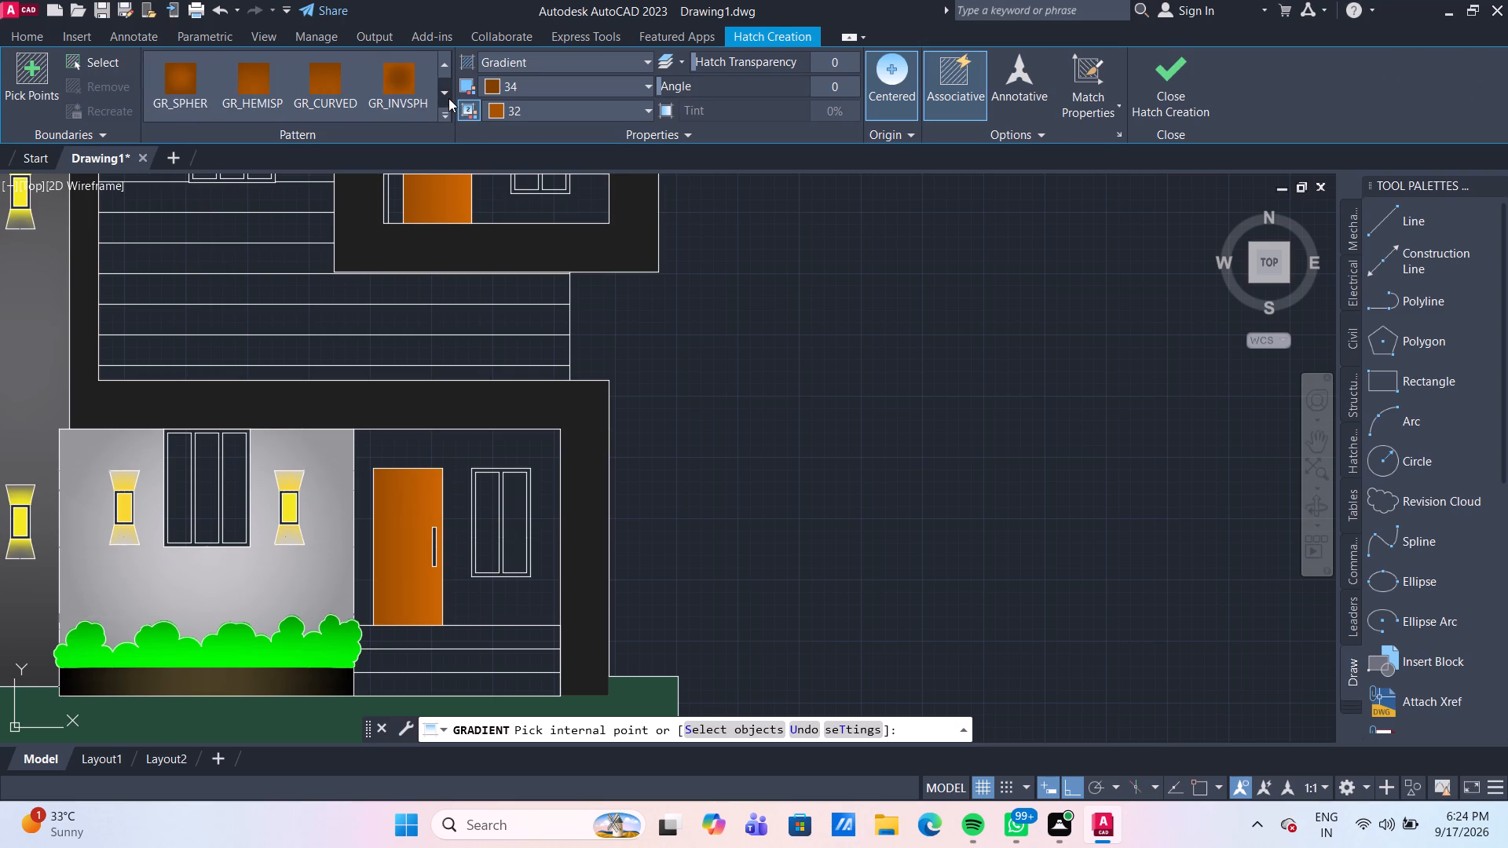
click(448, 98)
click(444, 66)
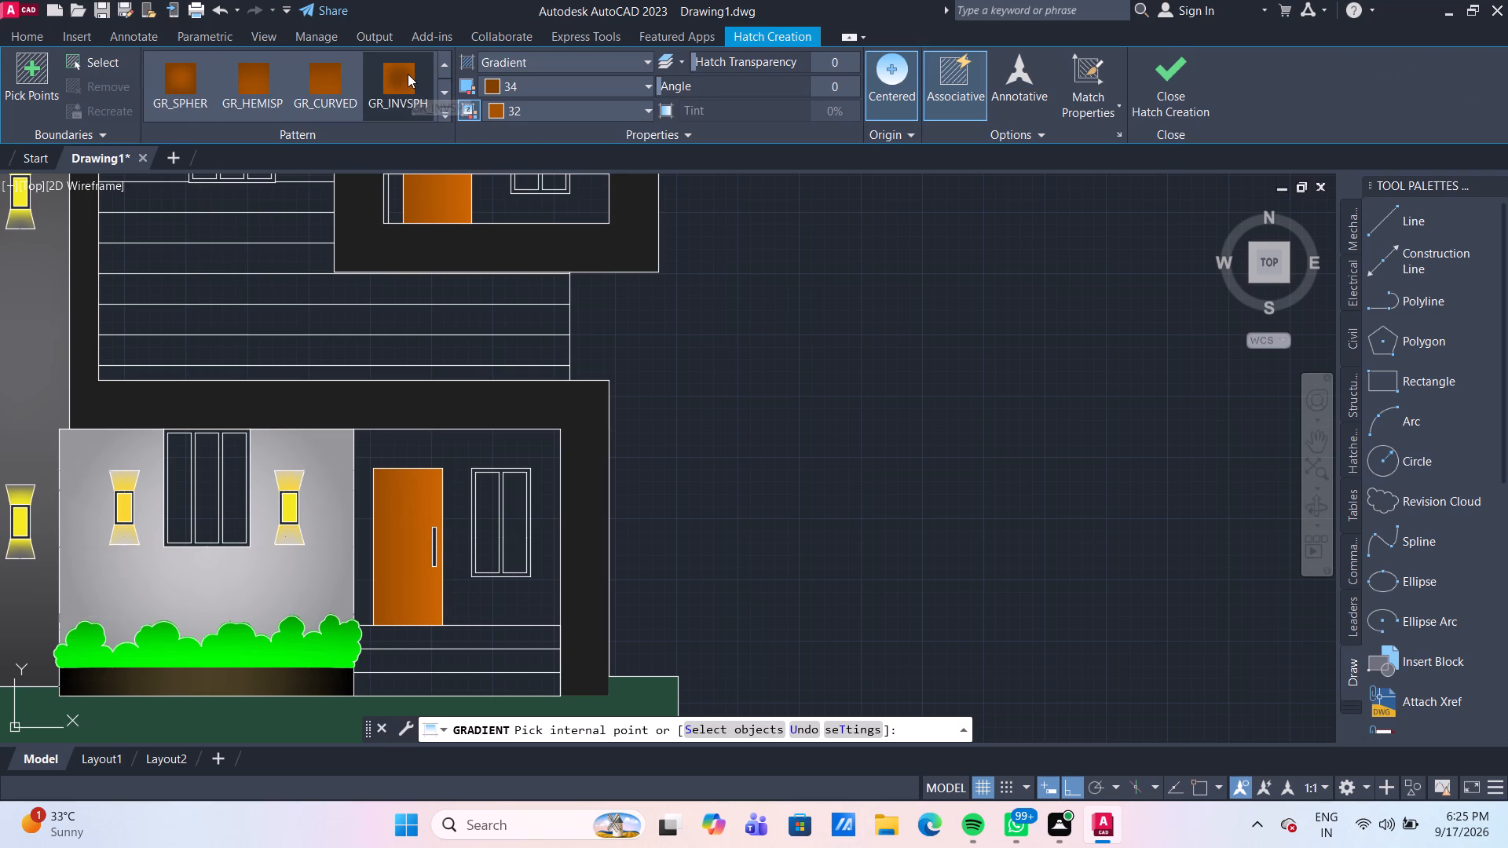
click(185, 72)
click(574, 86)
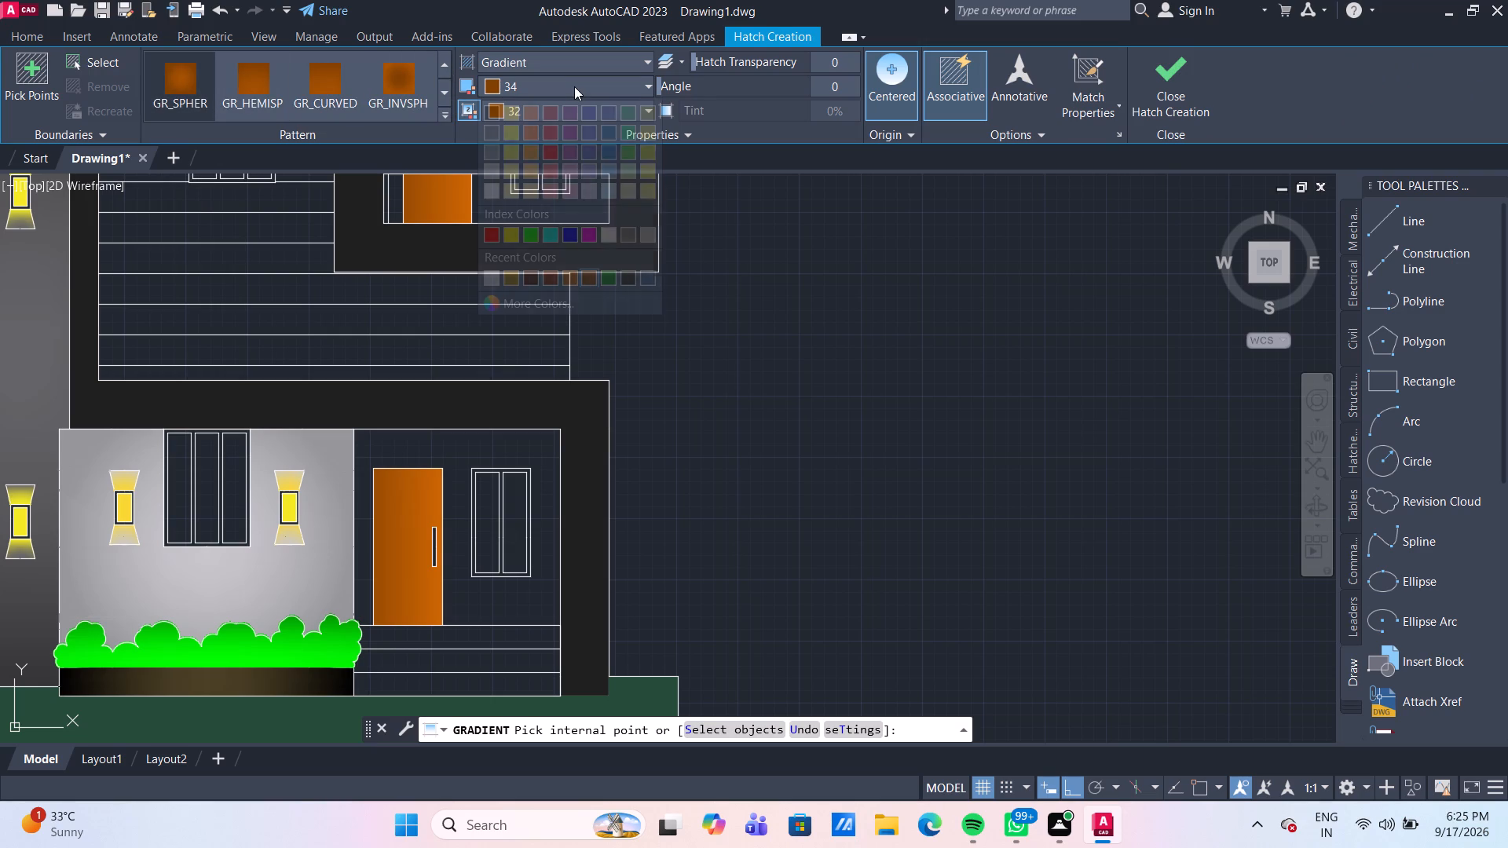
click(516, 117)
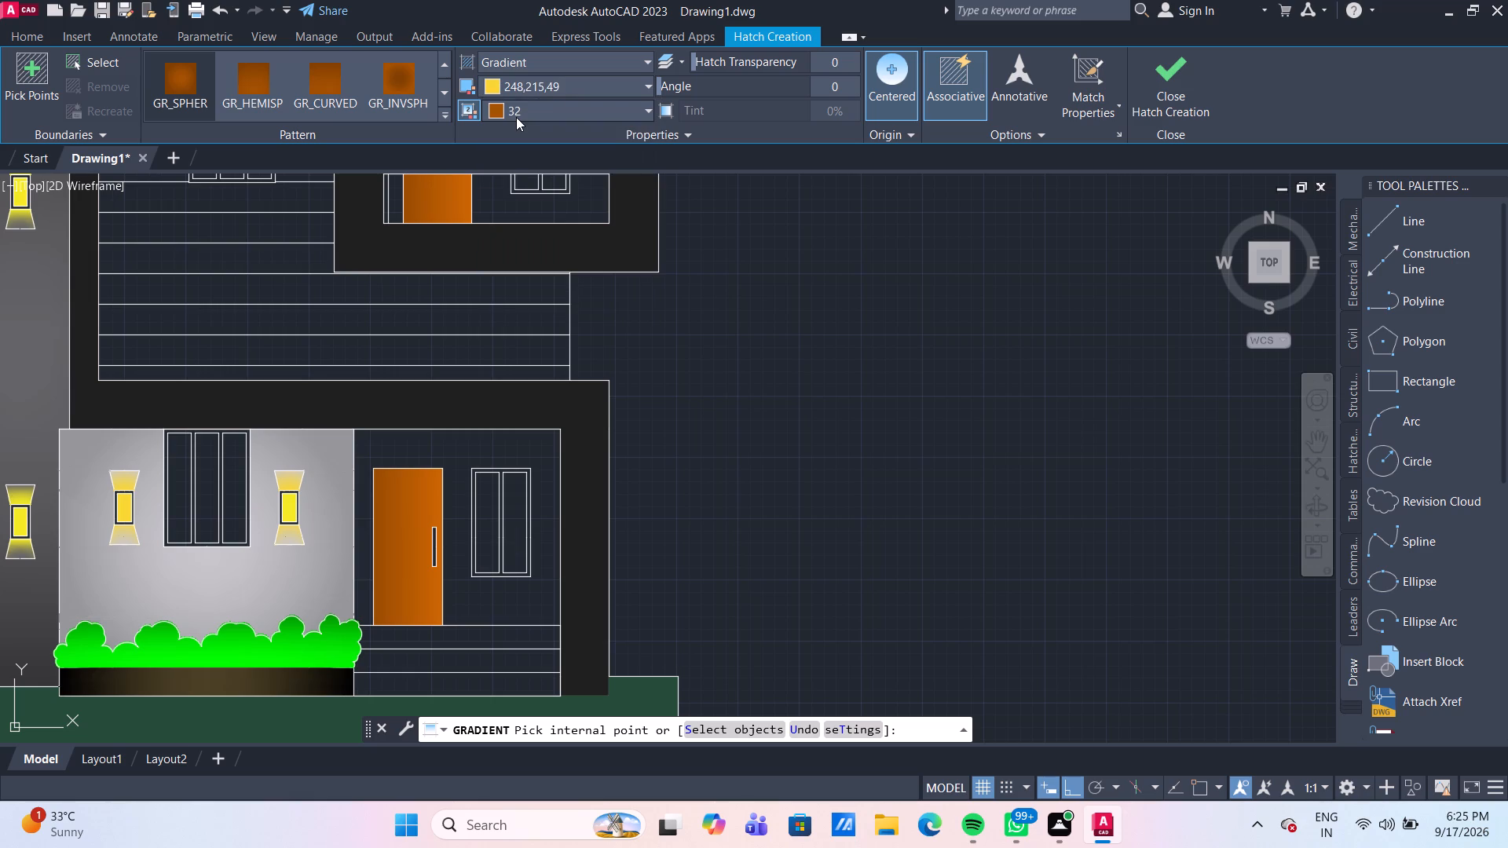
click(194, 75)
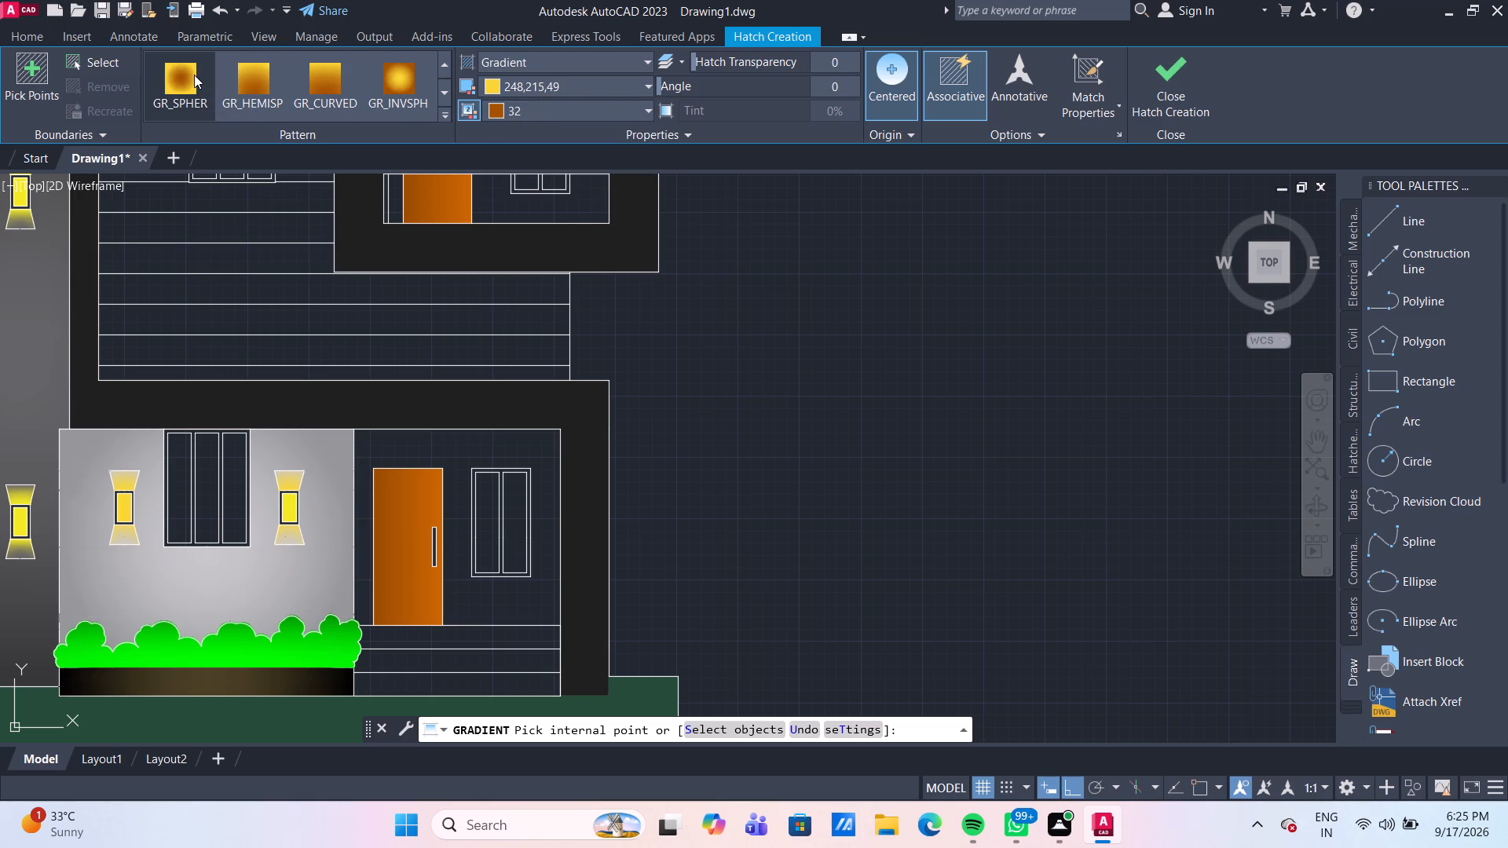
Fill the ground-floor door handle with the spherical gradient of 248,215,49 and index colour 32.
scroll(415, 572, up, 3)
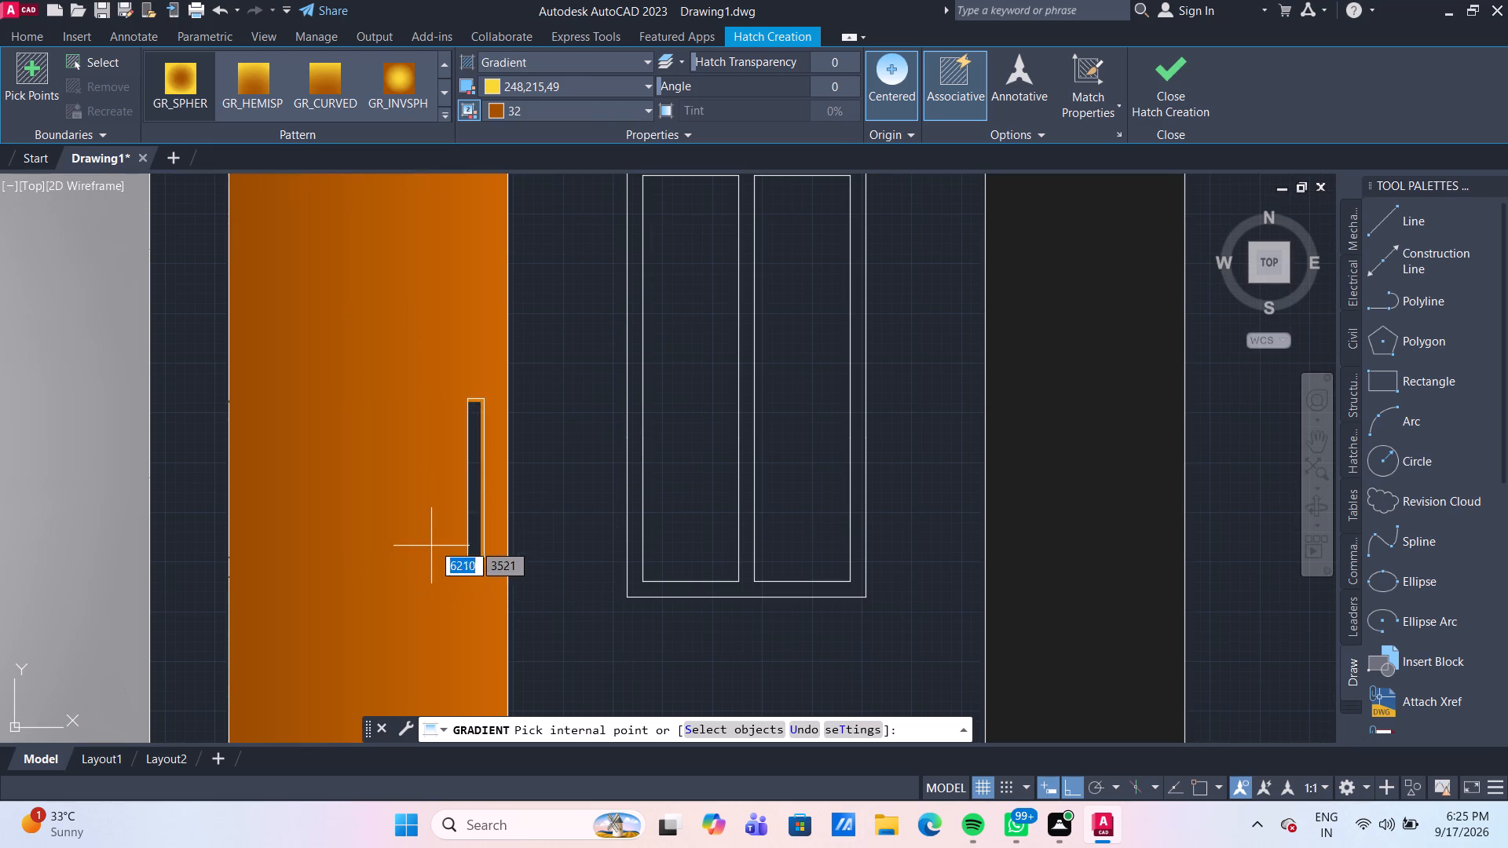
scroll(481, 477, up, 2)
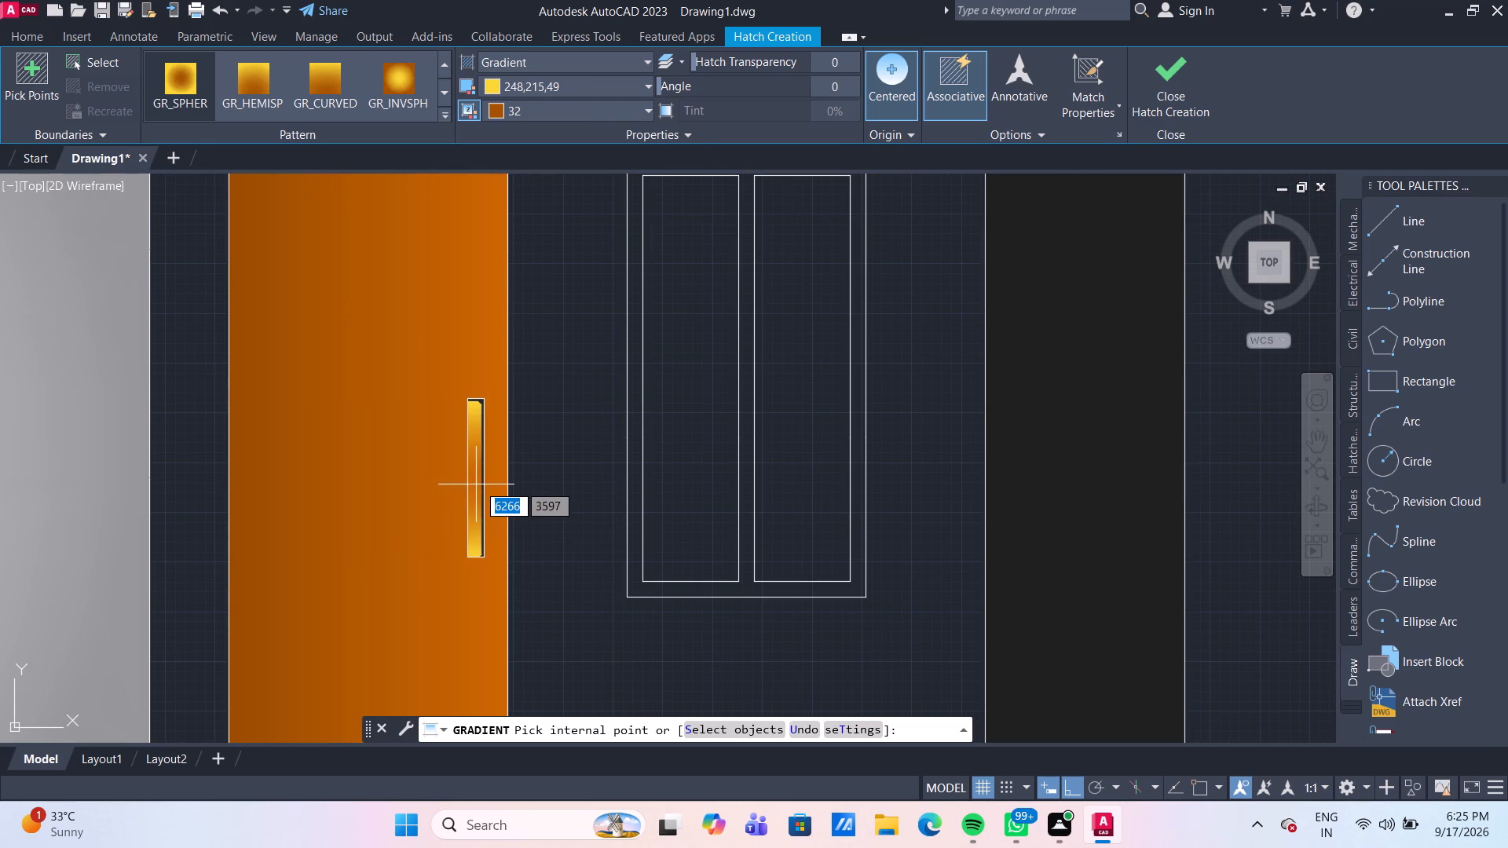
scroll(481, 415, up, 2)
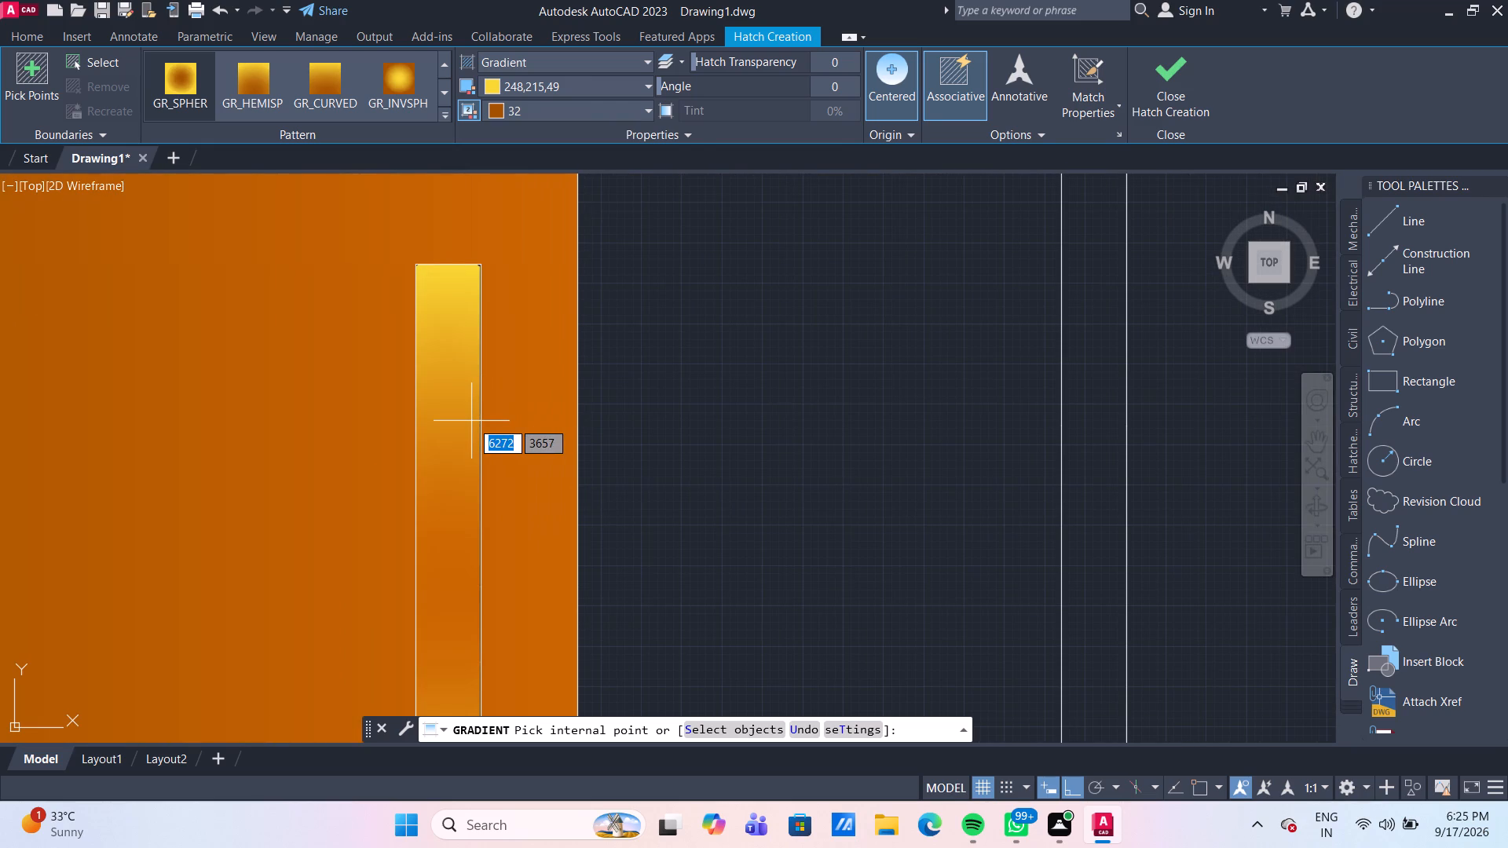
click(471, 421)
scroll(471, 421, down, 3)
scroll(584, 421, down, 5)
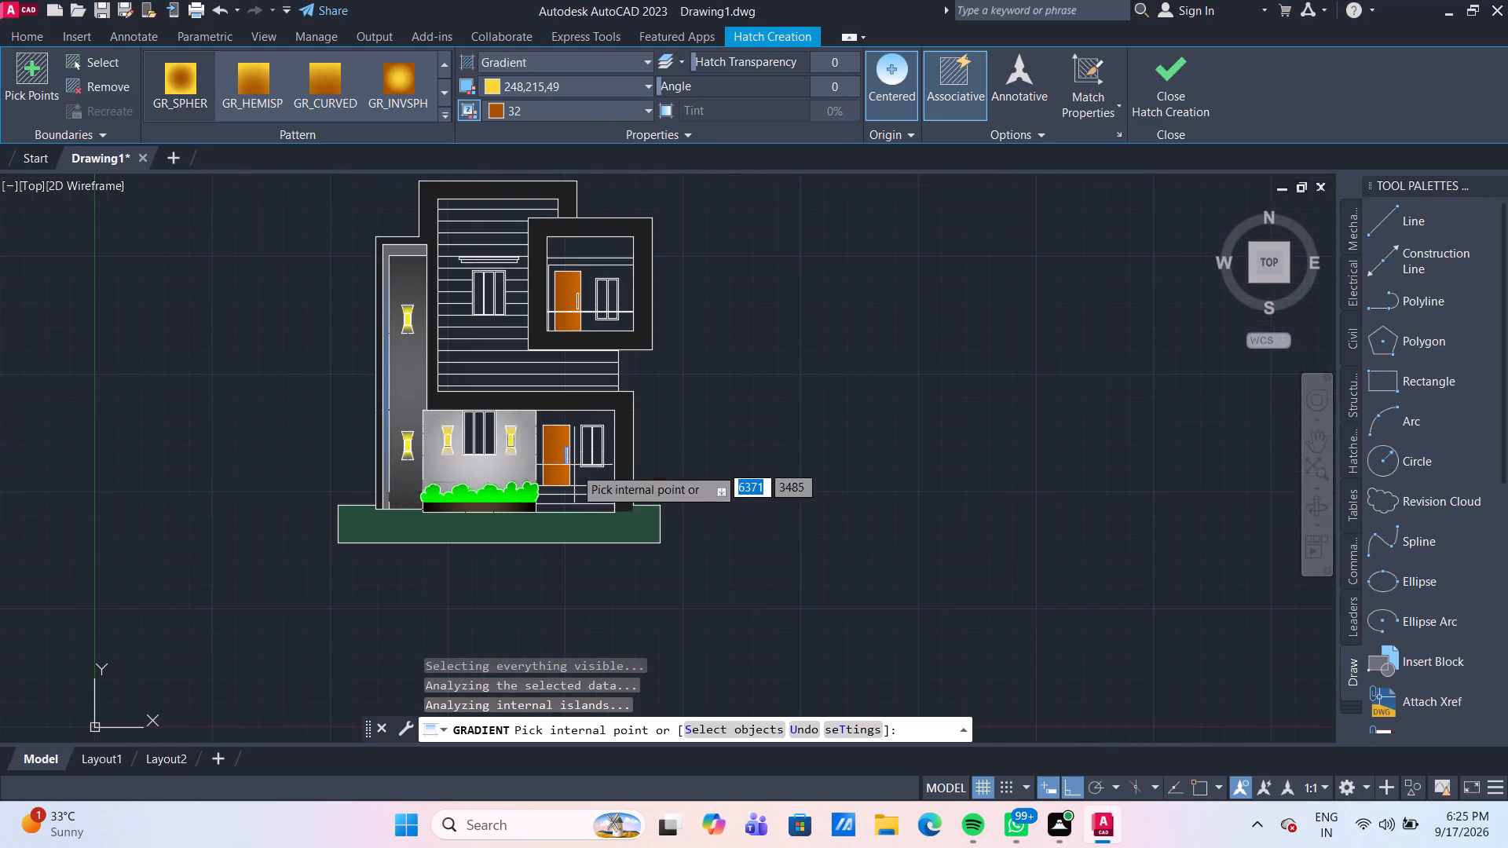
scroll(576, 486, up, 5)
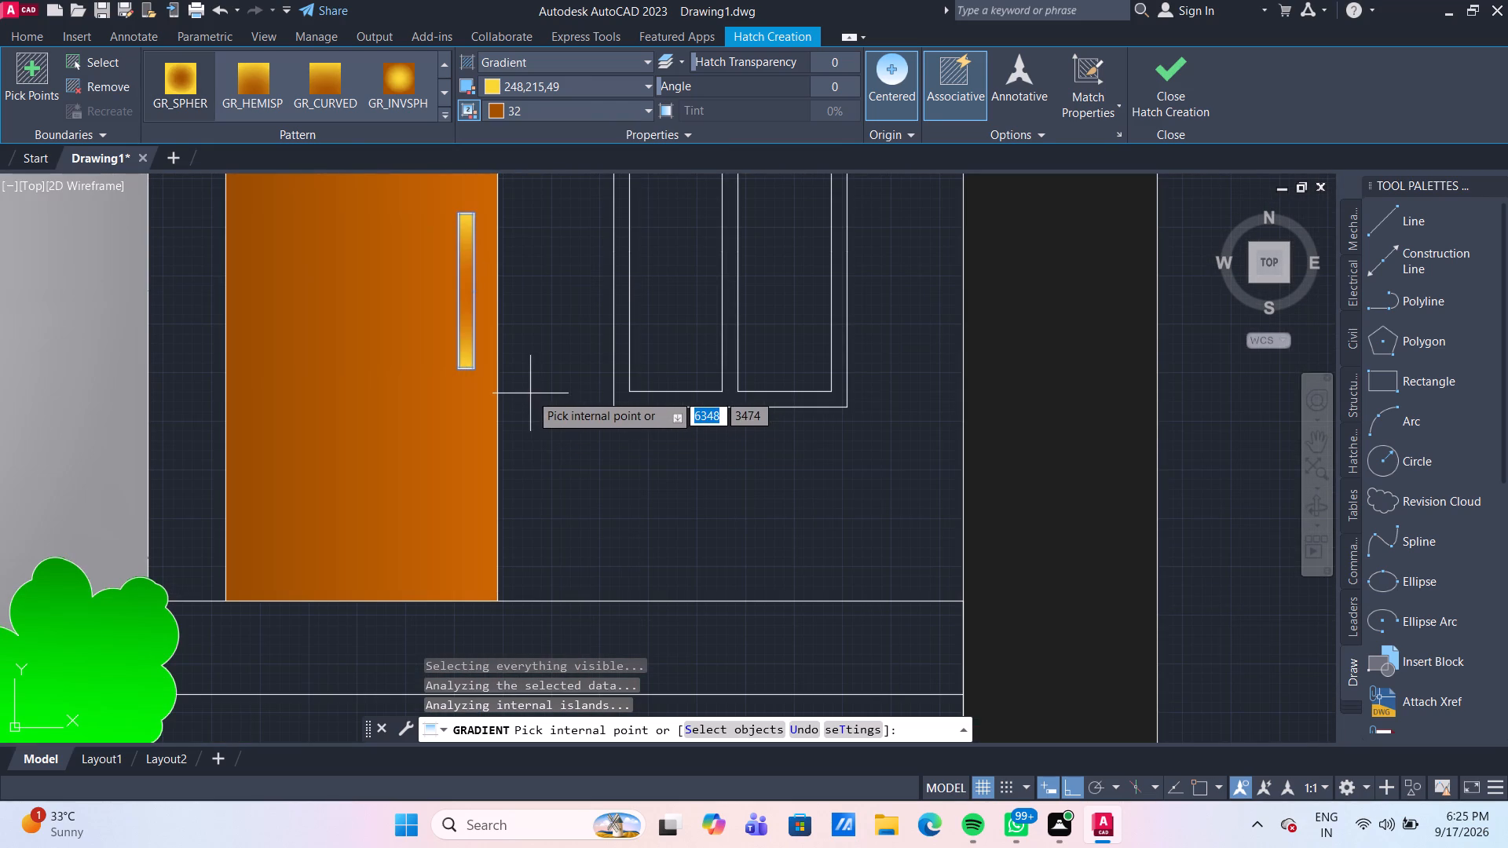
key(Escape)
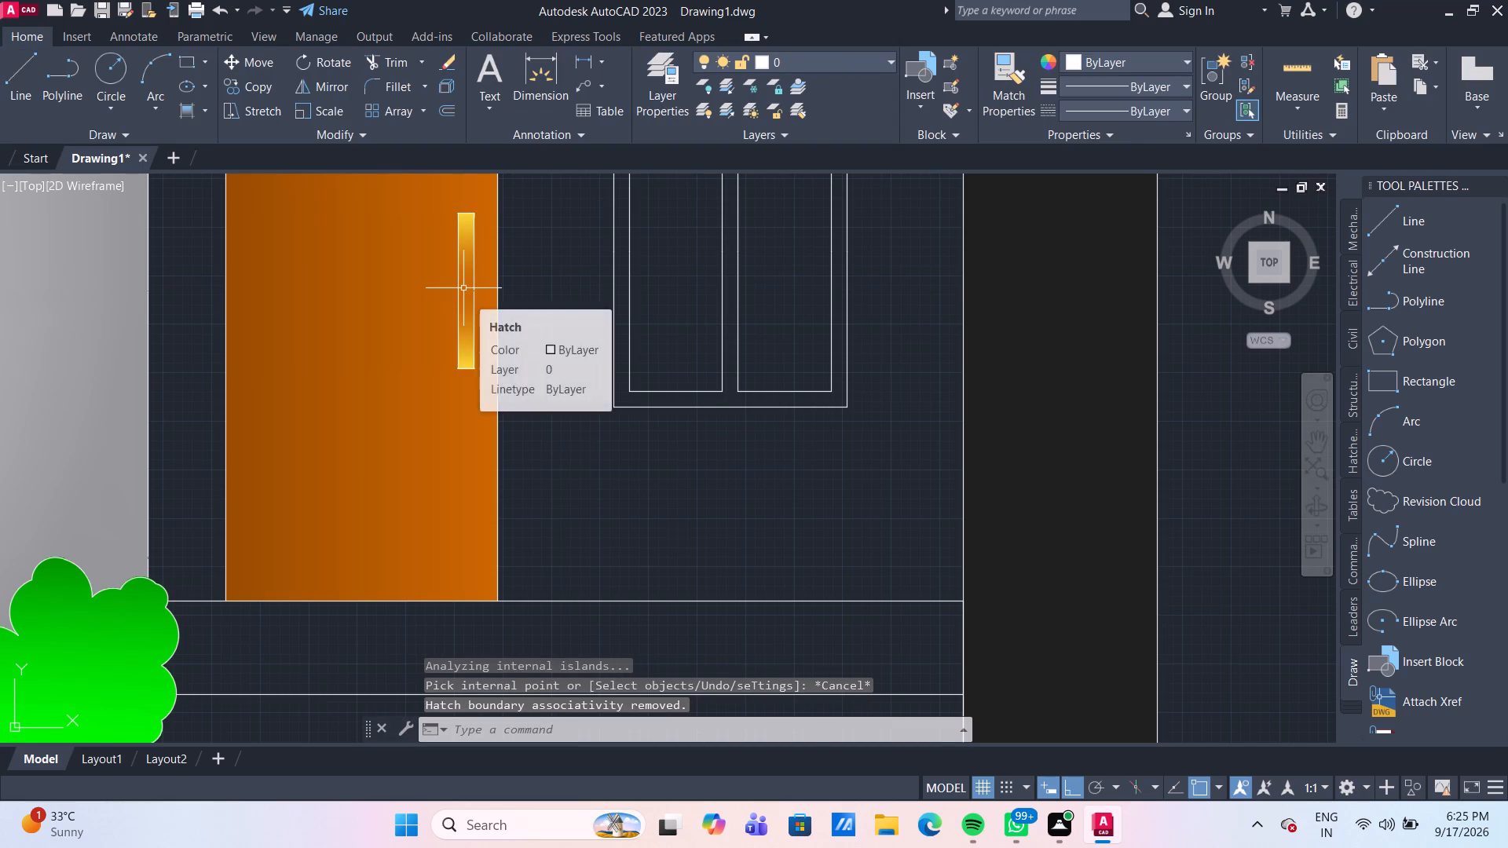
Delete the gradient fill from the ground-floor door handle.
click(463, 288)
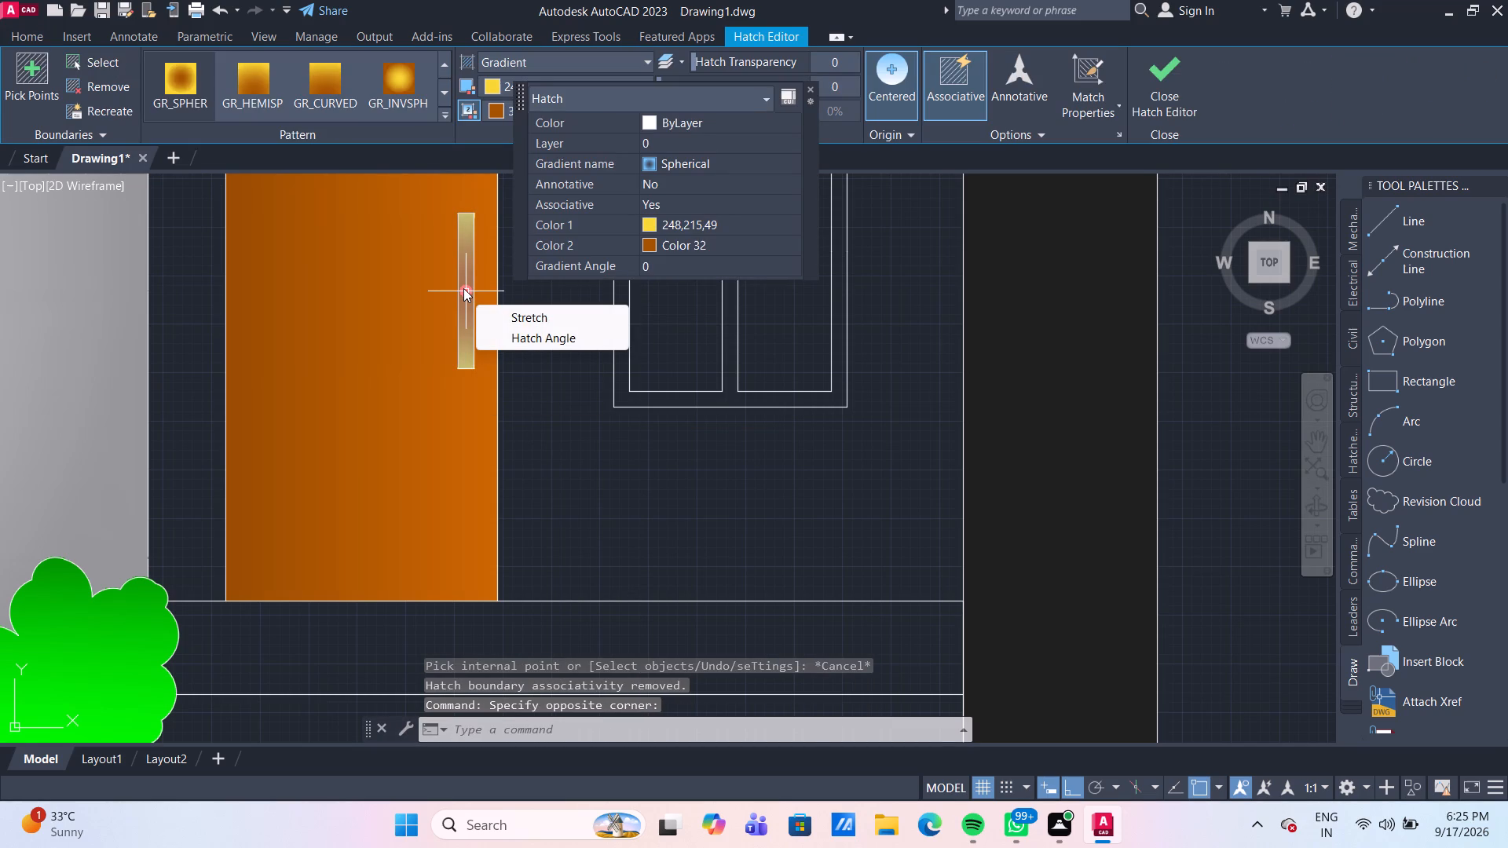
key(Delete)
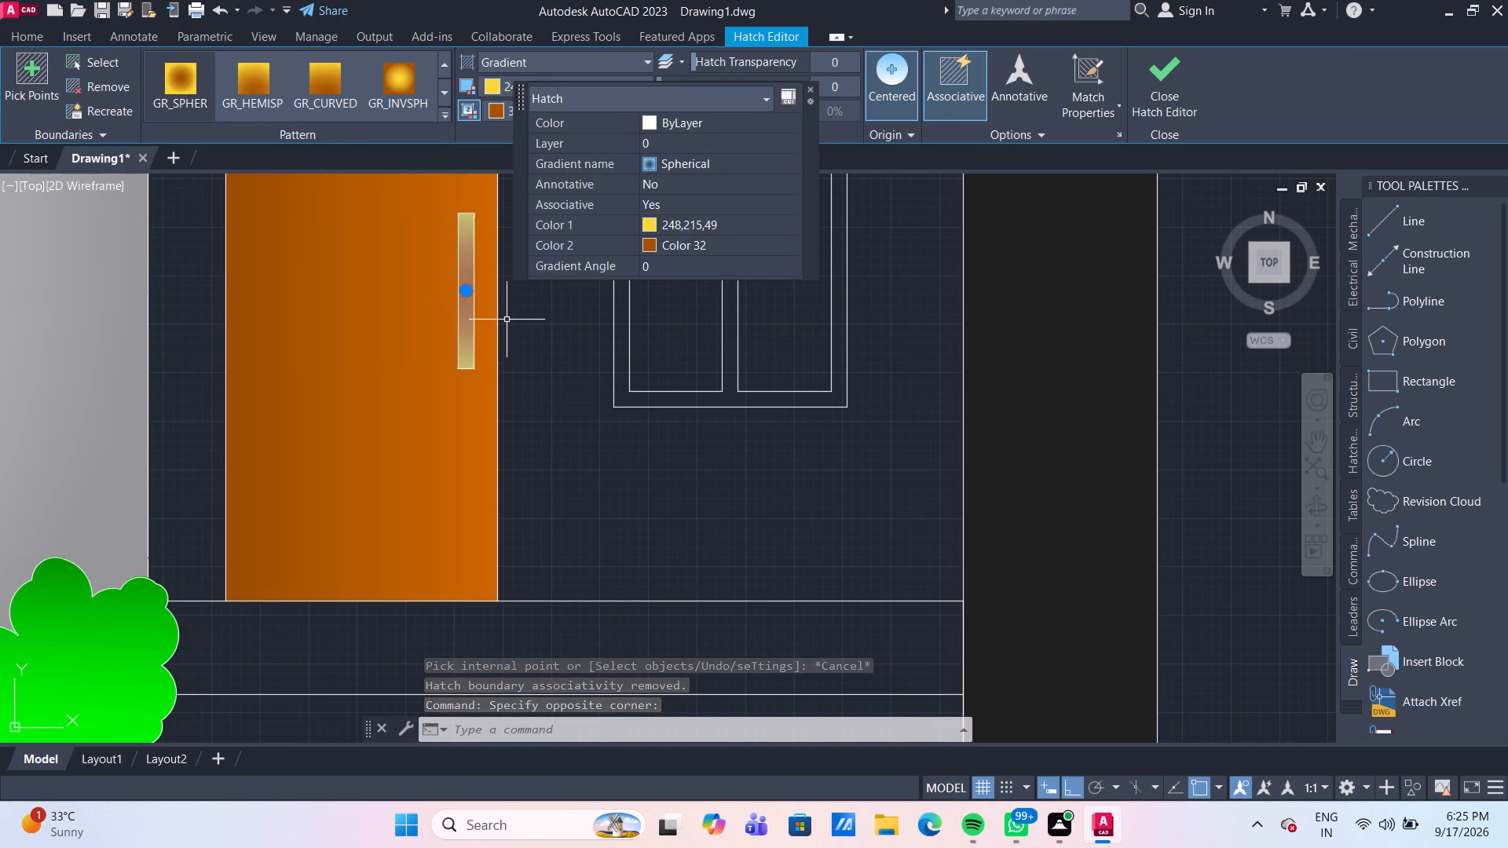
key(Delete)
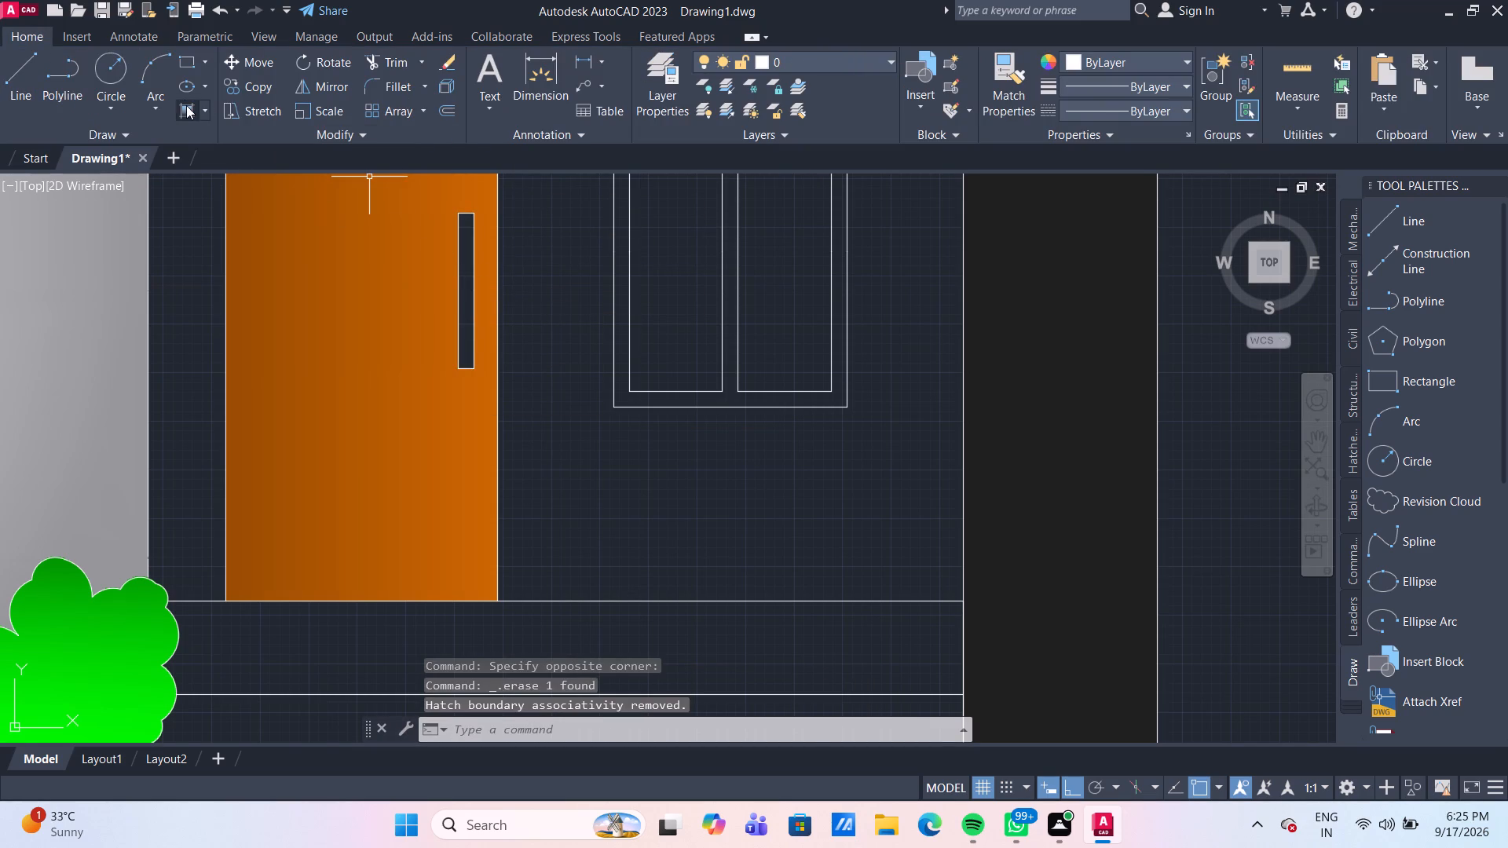
Fill the ground-floor door handle with a GR_SPHER gradient, changing the second colour to pale yellow 247,242,129.
click(186, 105)
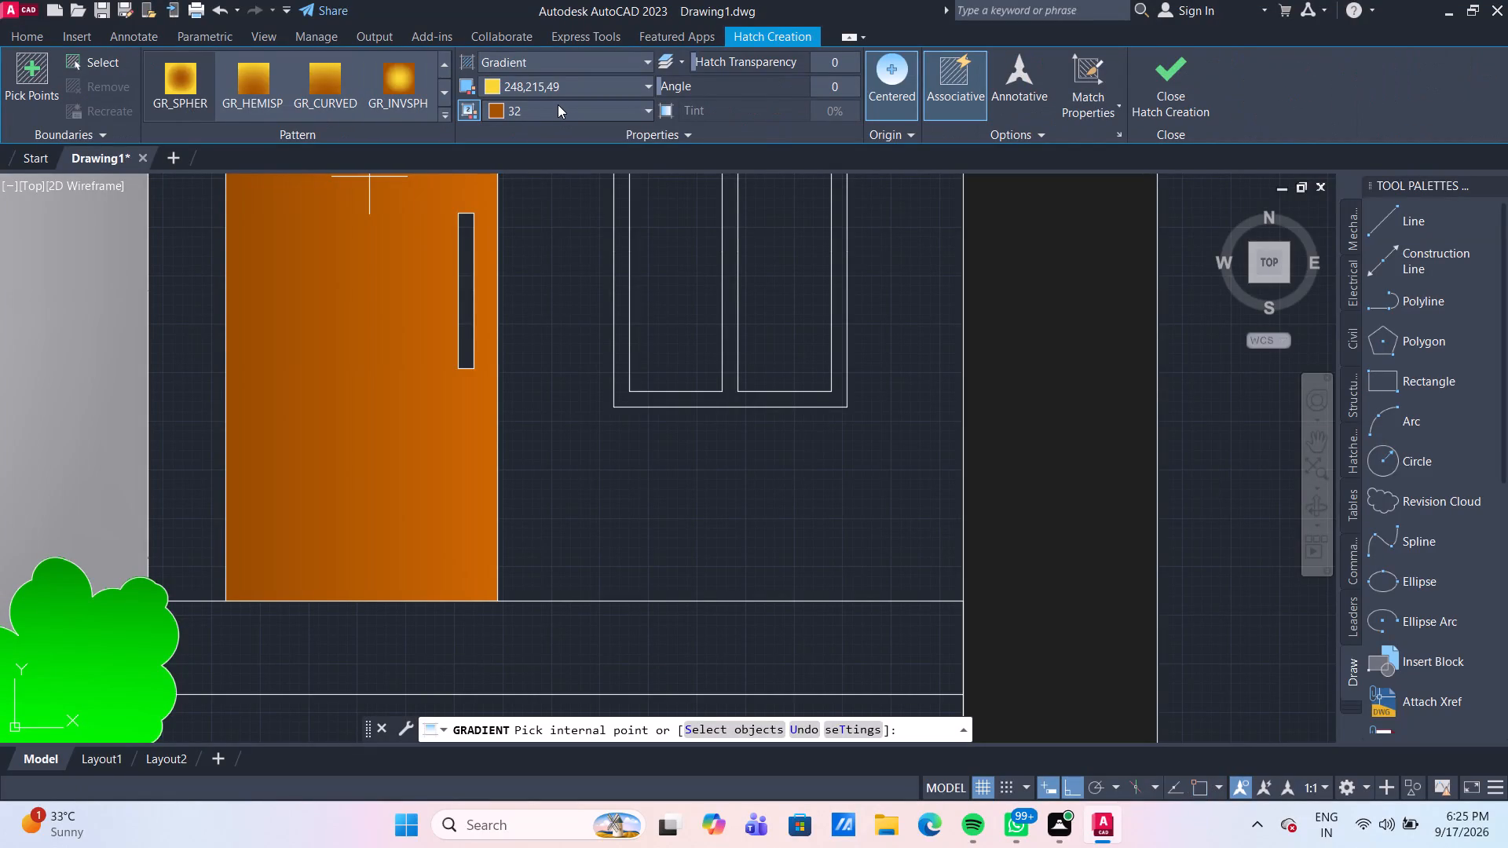
click(558, 104)
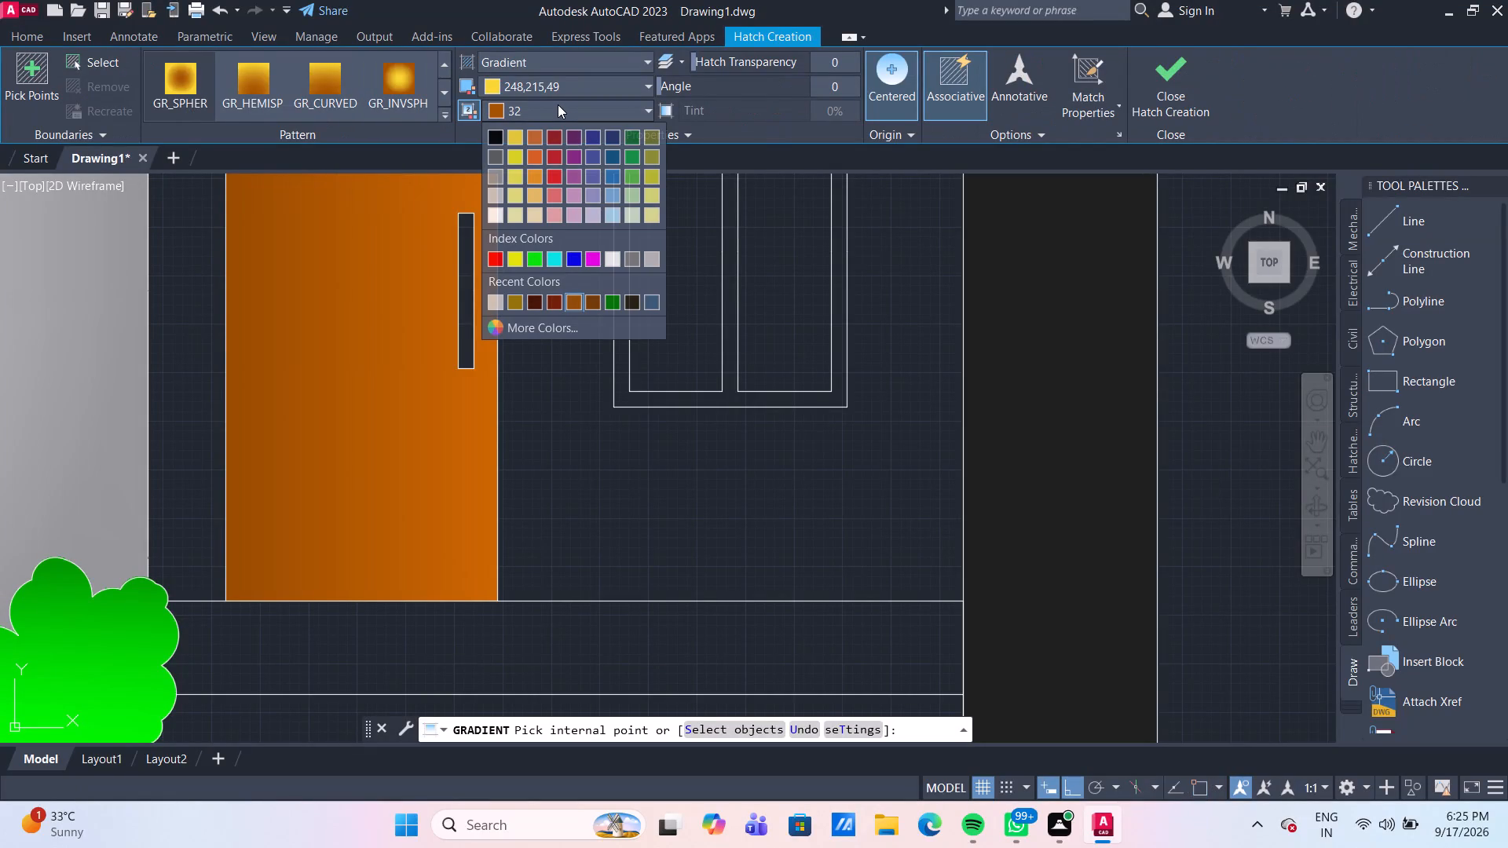
click(516, 218)
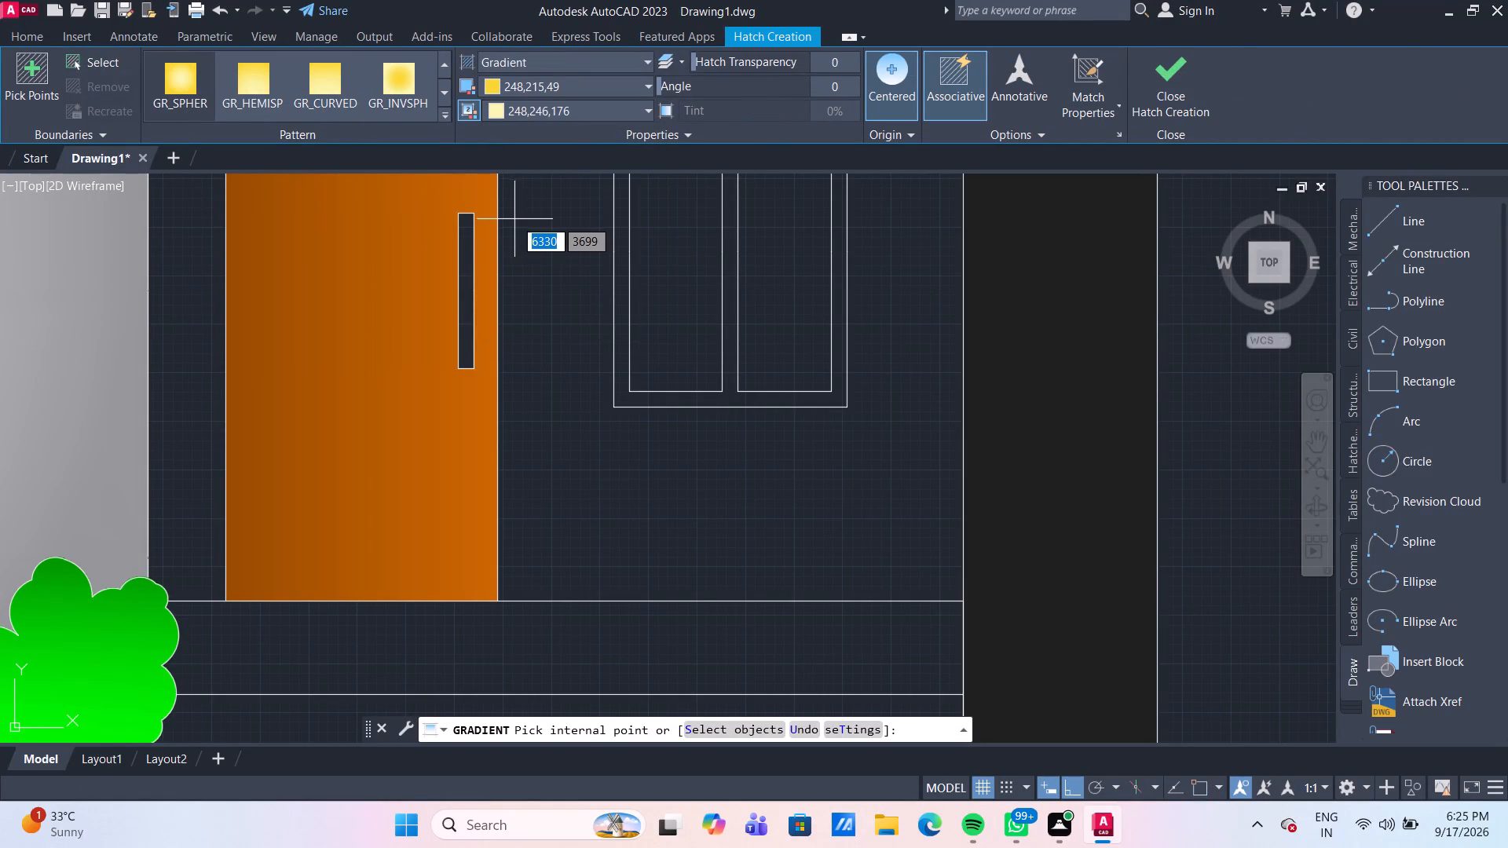
click(178, 68)
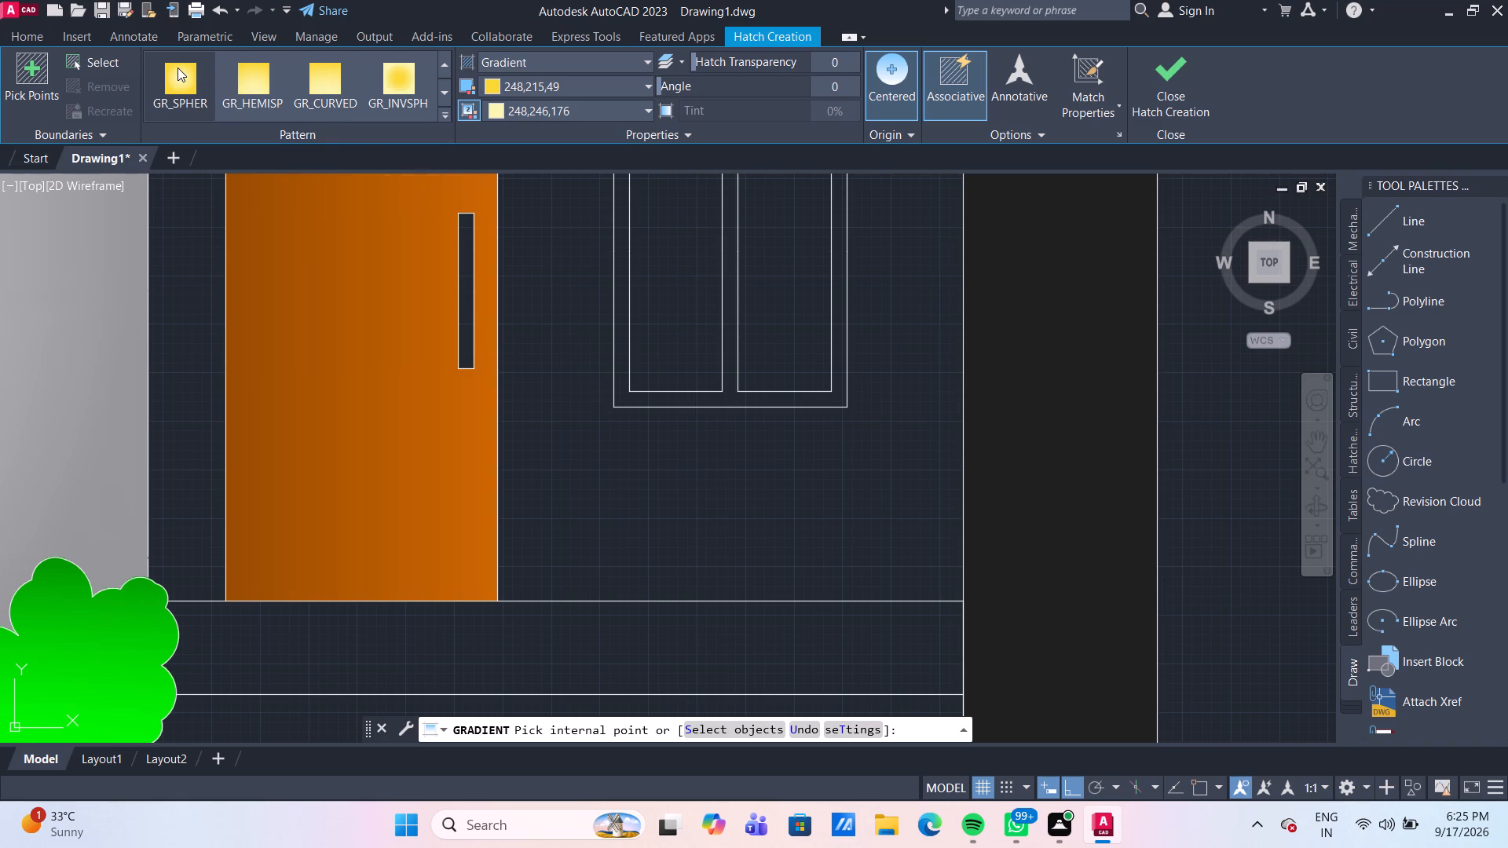
click(593, 107)
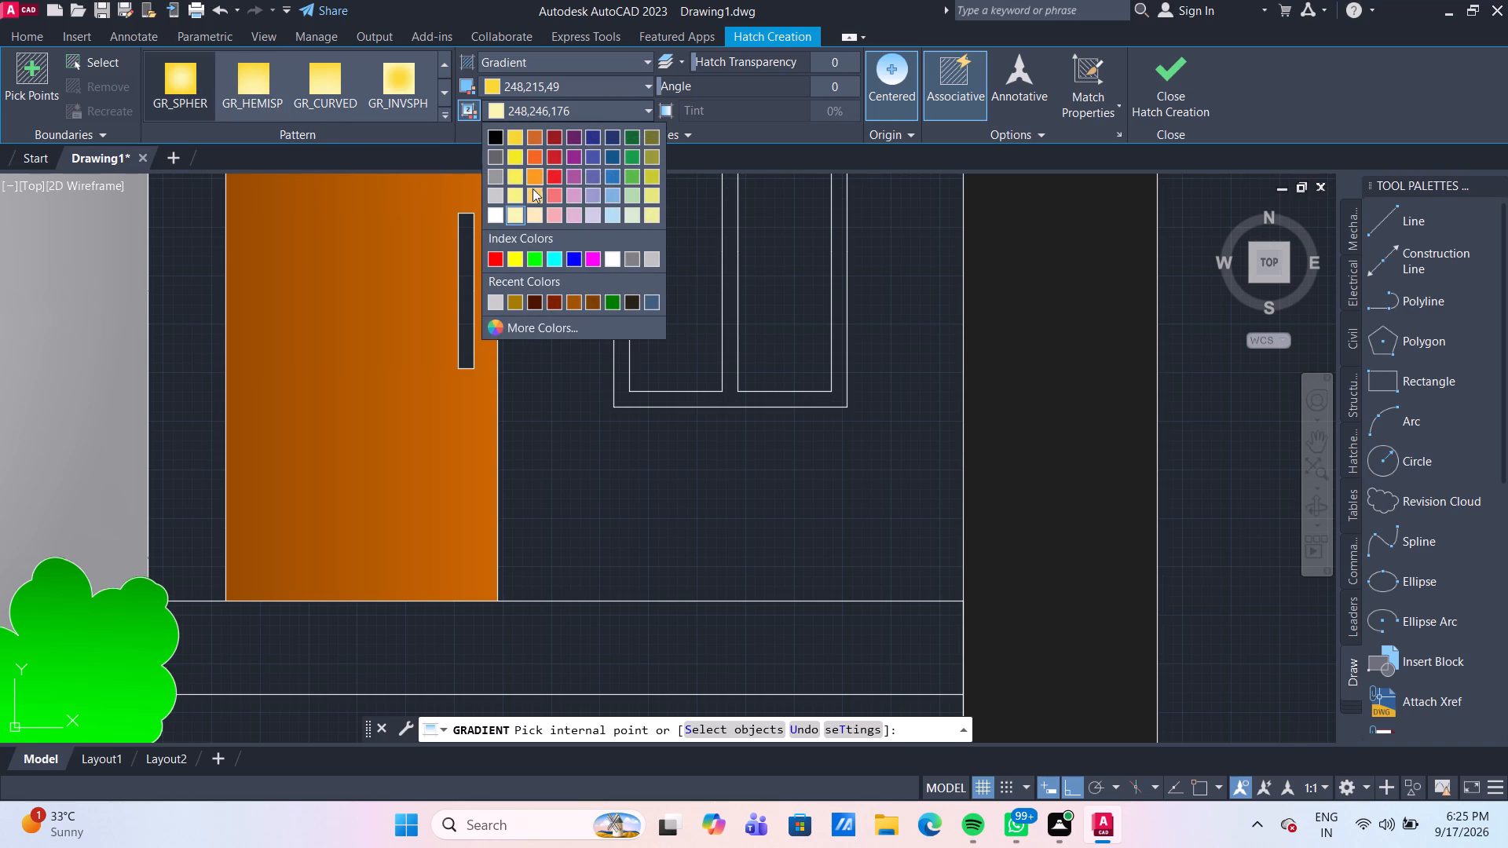
click(522, 192)
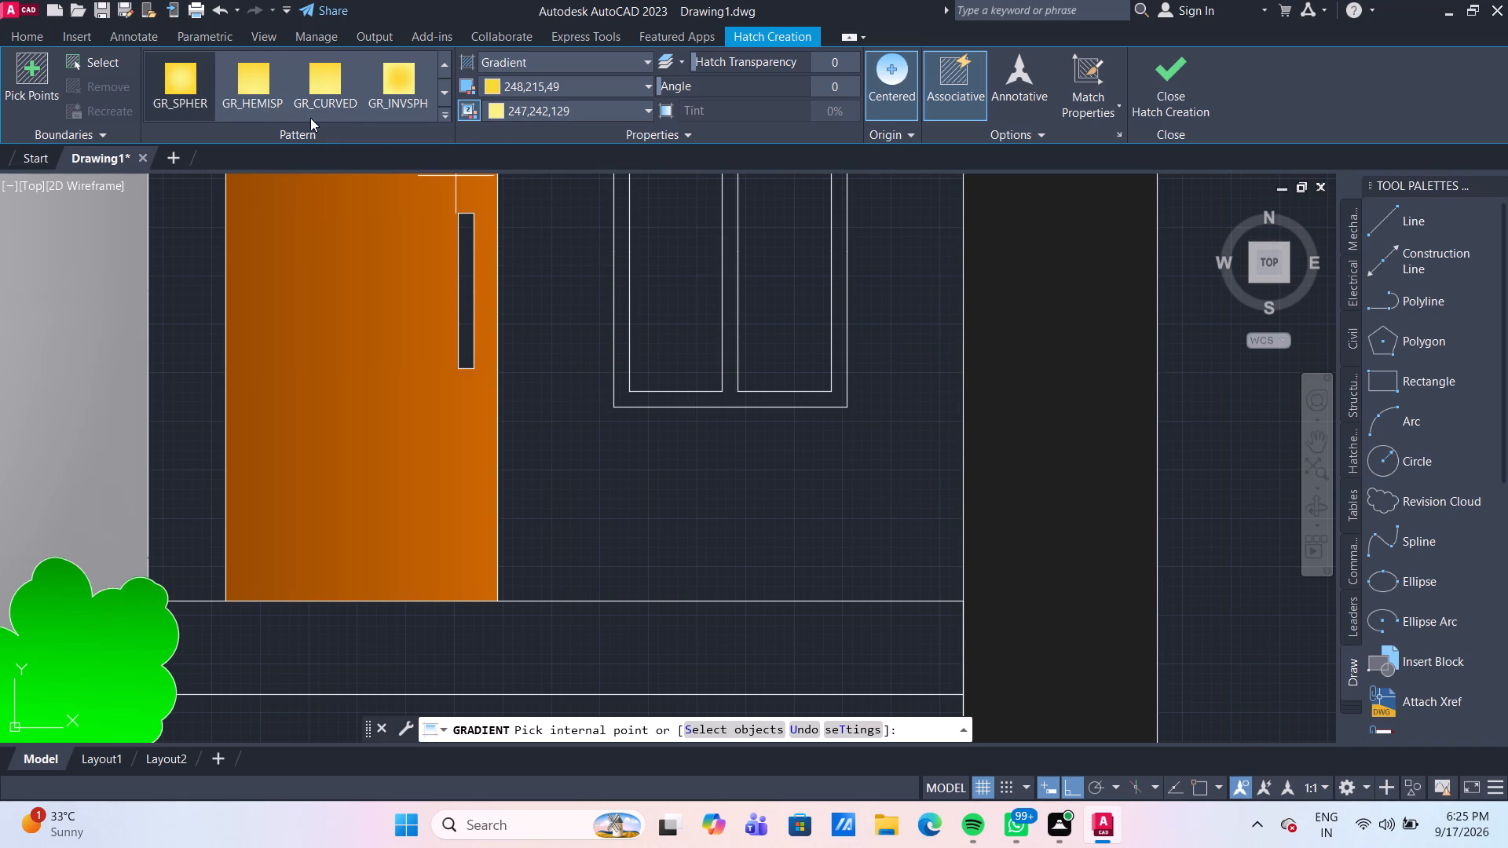
click(192, 77)
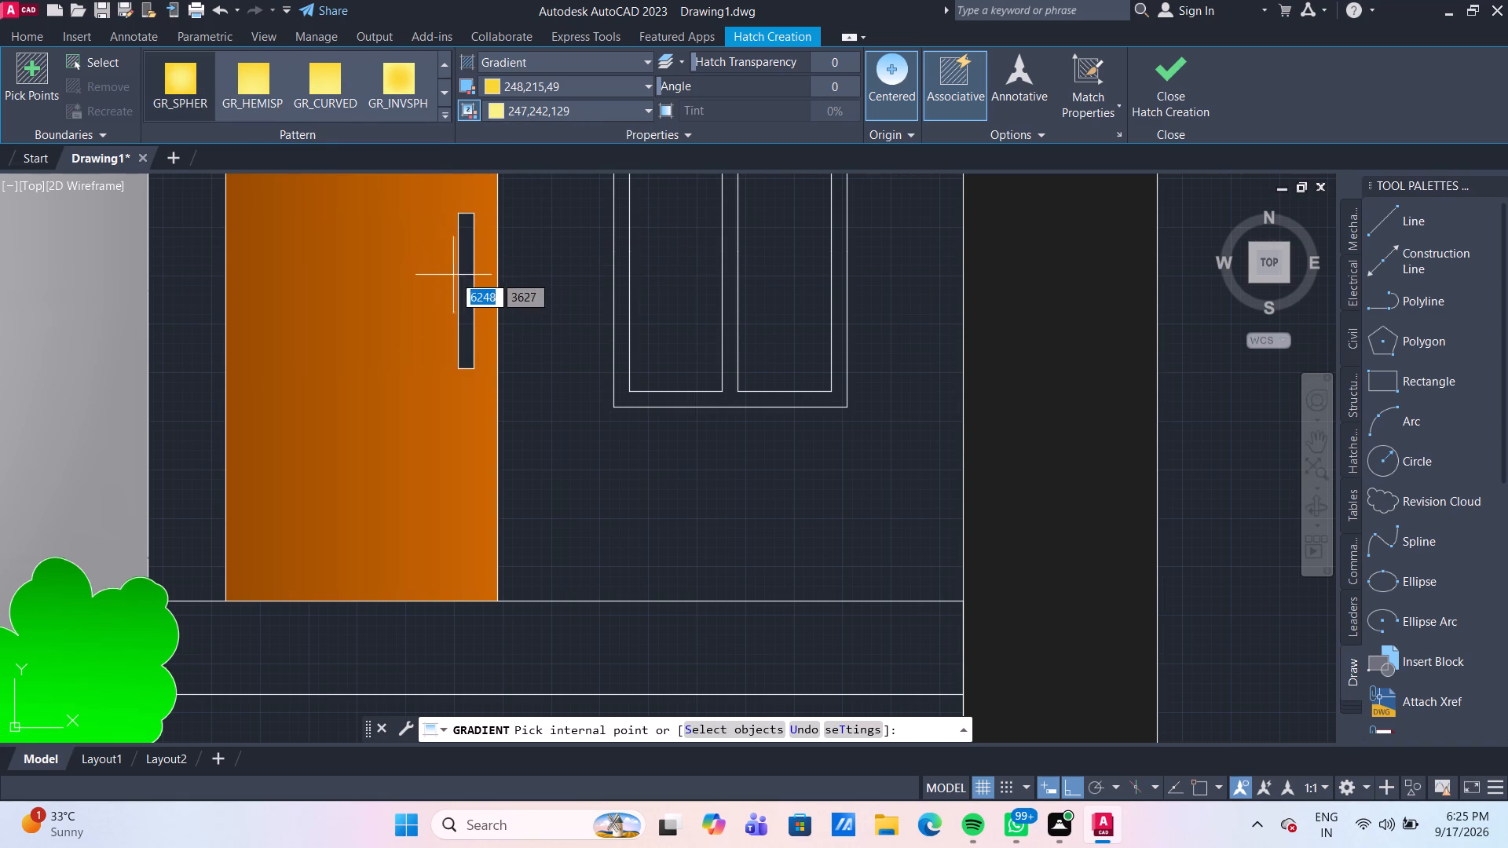
click(465, 285)
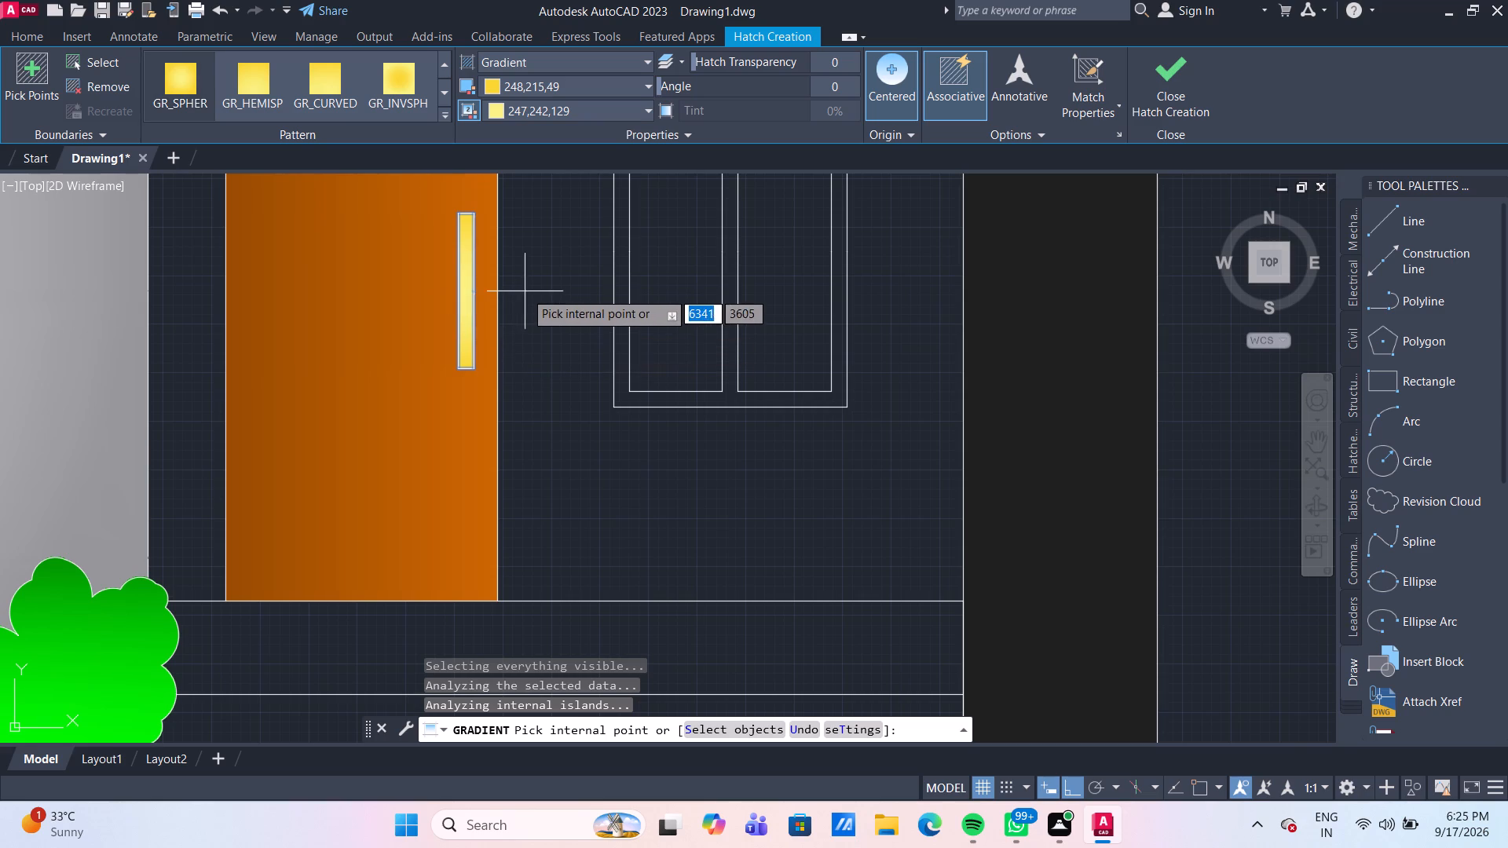
Fill the upper-floor door handle with the same yellow spherical gradient.
scroll(525, 291, down, 3)
middle_drag(513, 232, 448, 454)
middle_drag(497, 258, 470, 451)
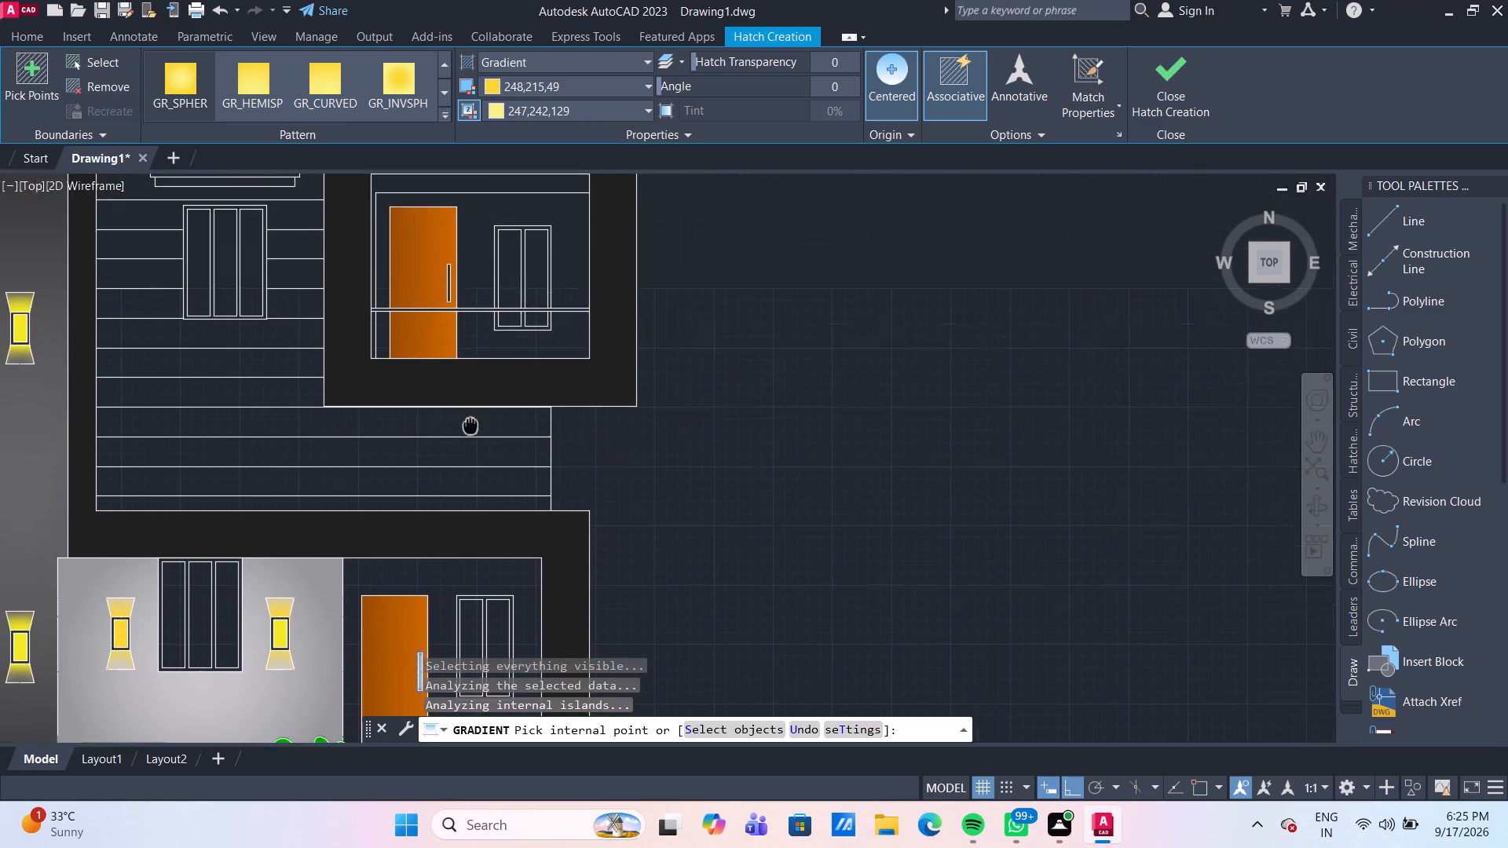
middle_drag(470, 451, 468, 467)
scroll(456, 316, up, 3)
click(412, 361)
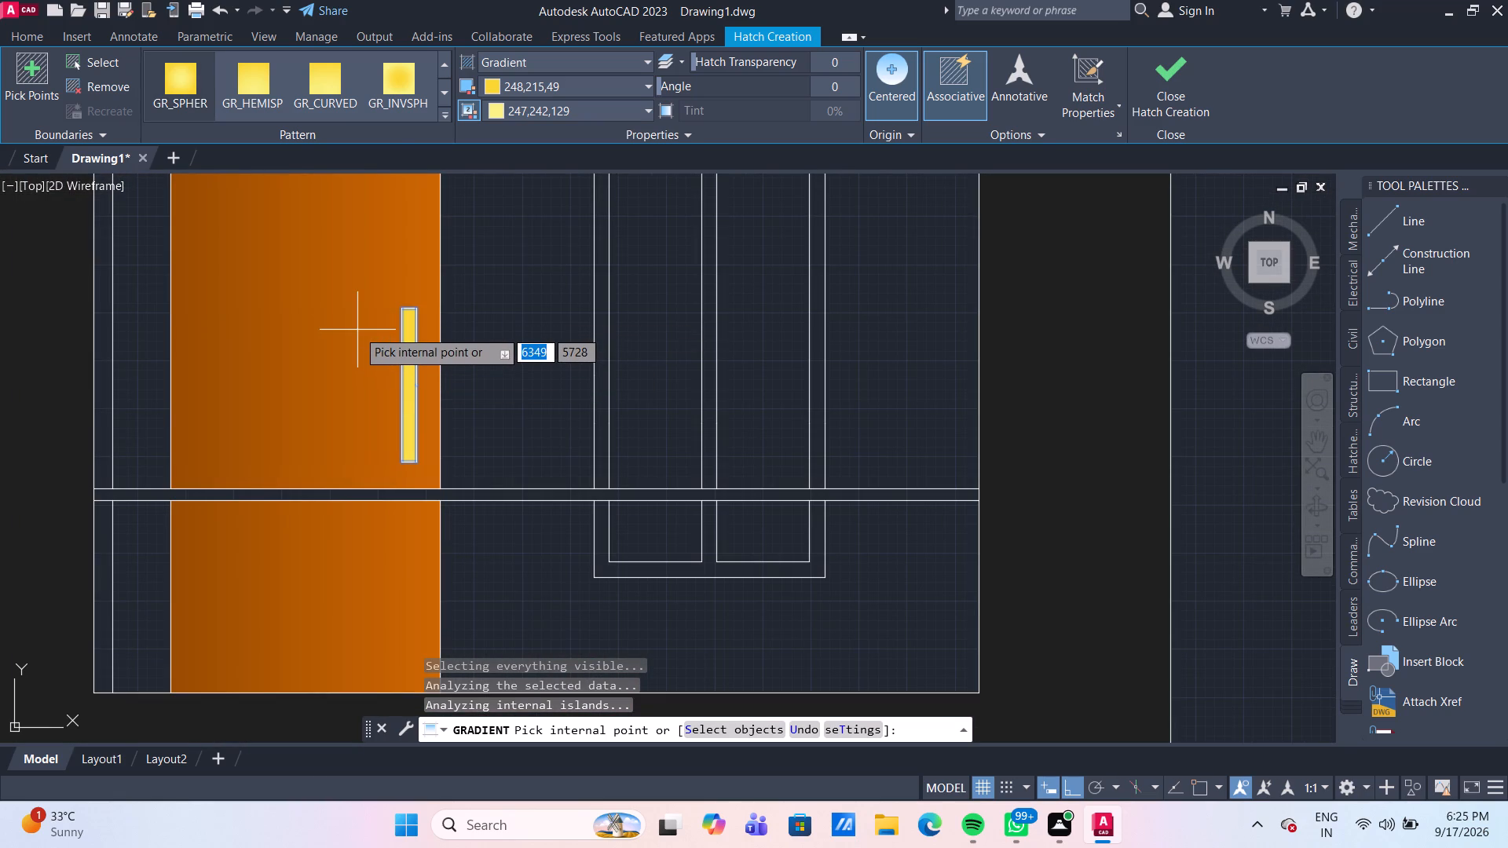
Delete the yellow gradient fill from the ground-floor door handle.
key(Escape)
scroll(518, 322, down, 2)
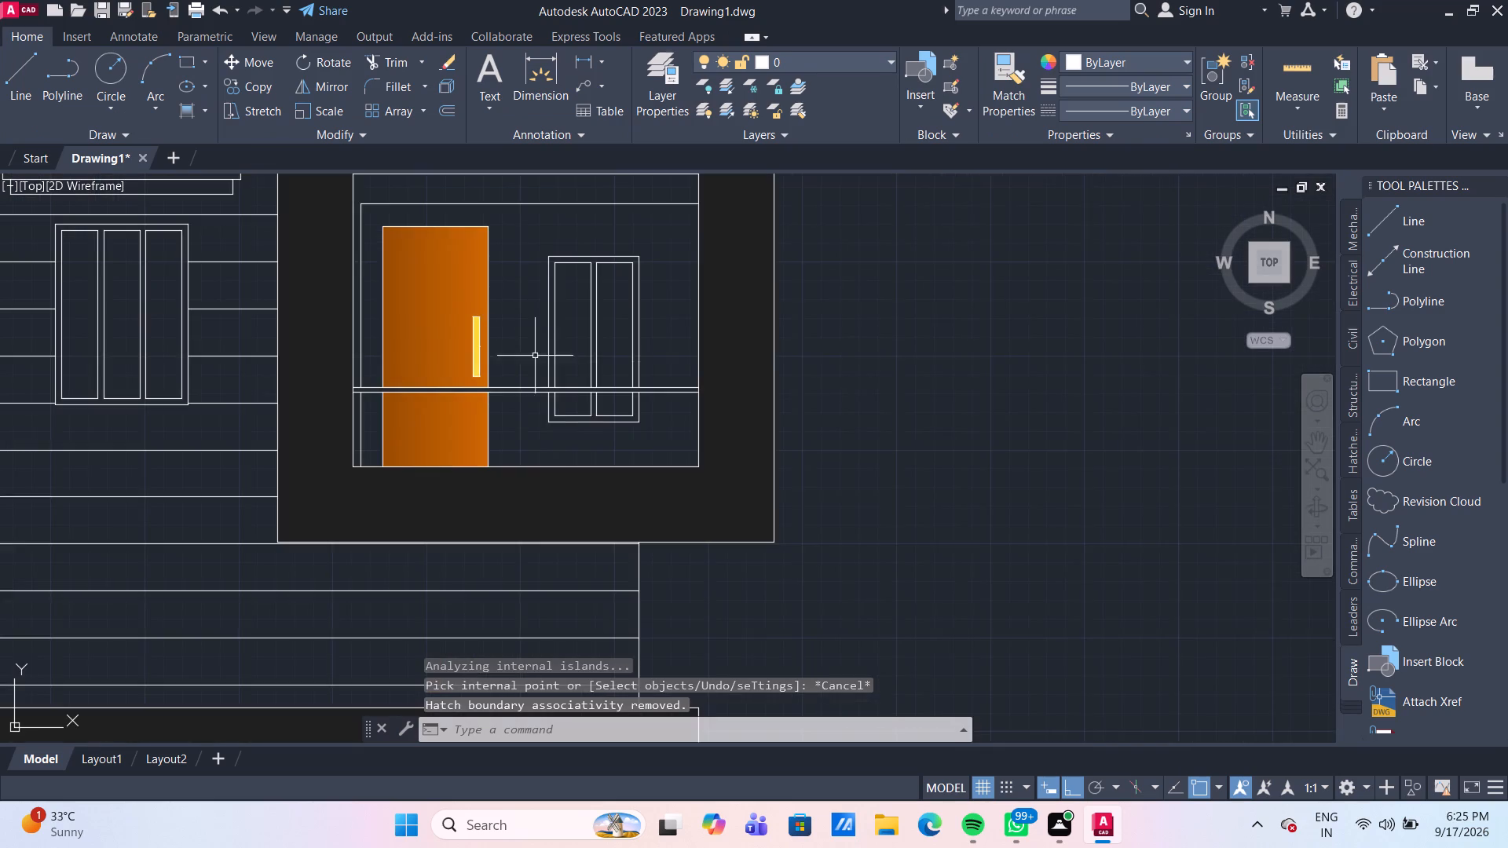
scroll(551, 443, down, 4)
scroll(551, 470, up, 2)
middle_drag(542, 499, 537, 472)
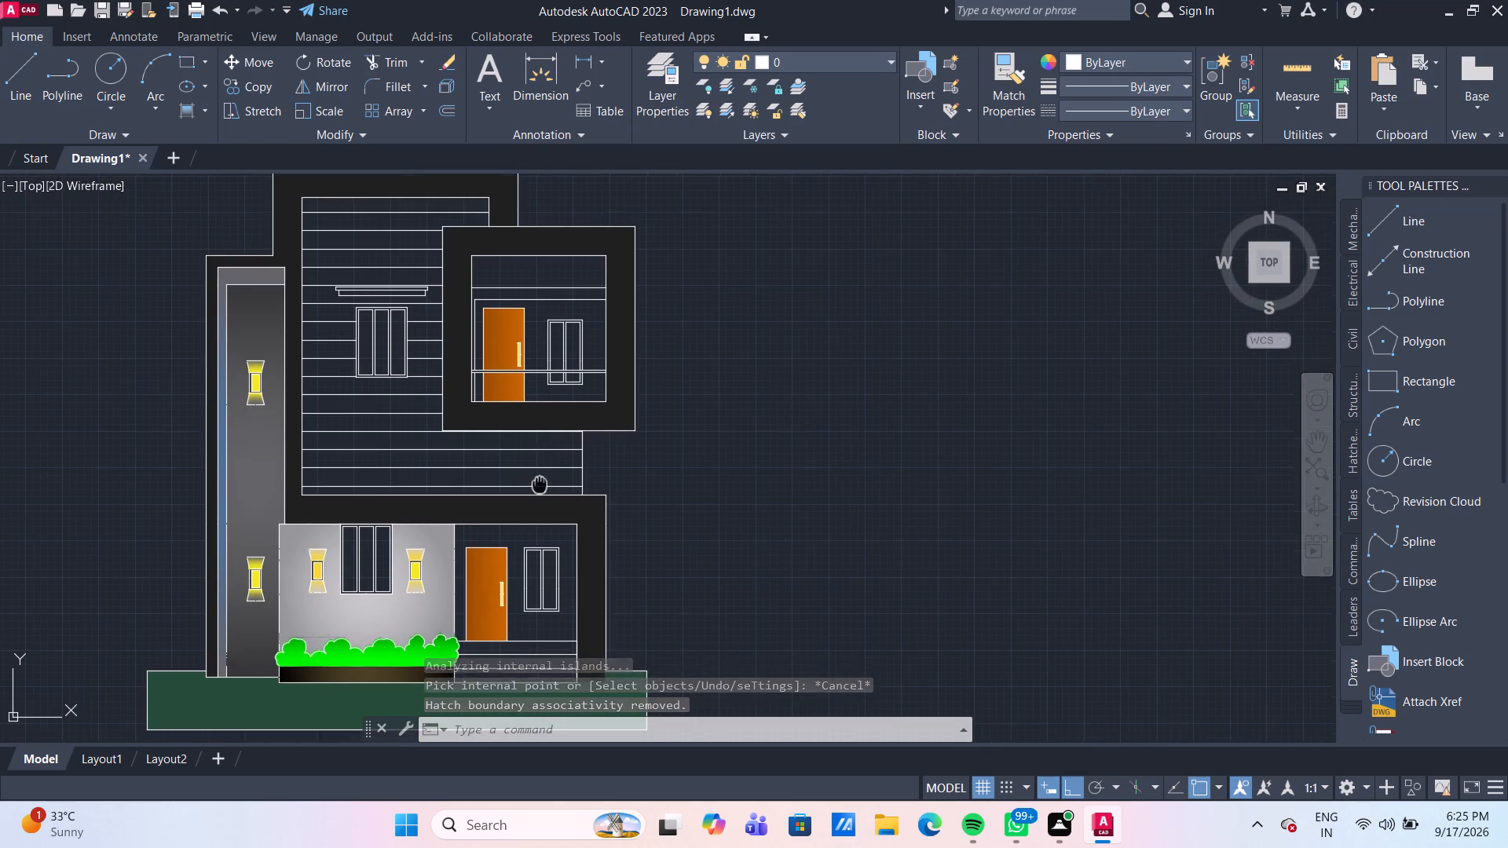
middle_drag(537, 472, 473, 382)
scroll(447, 437, up, 2)
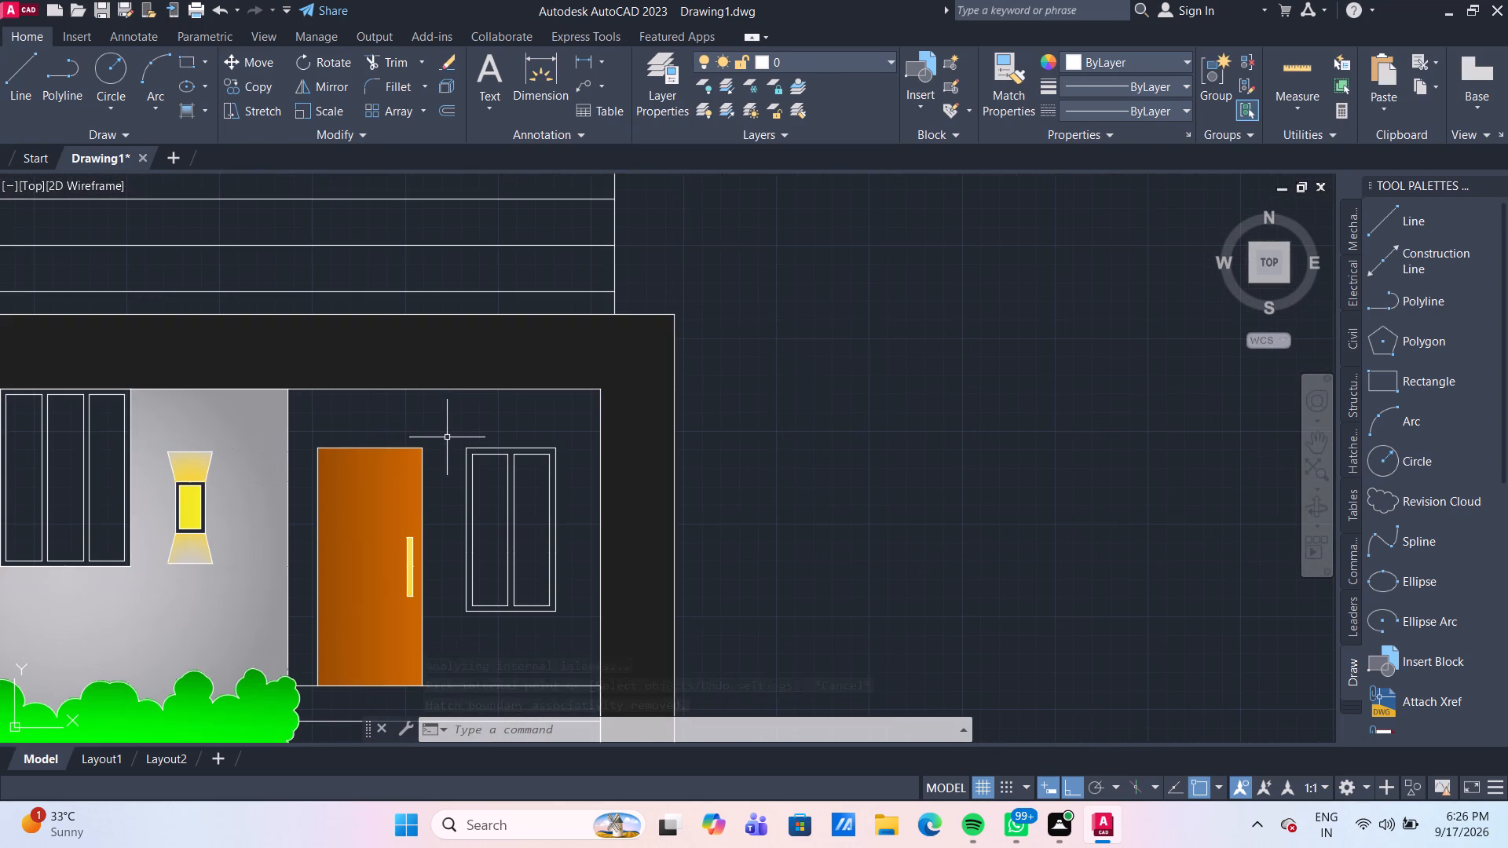
scroll(434, 405, down, 2)
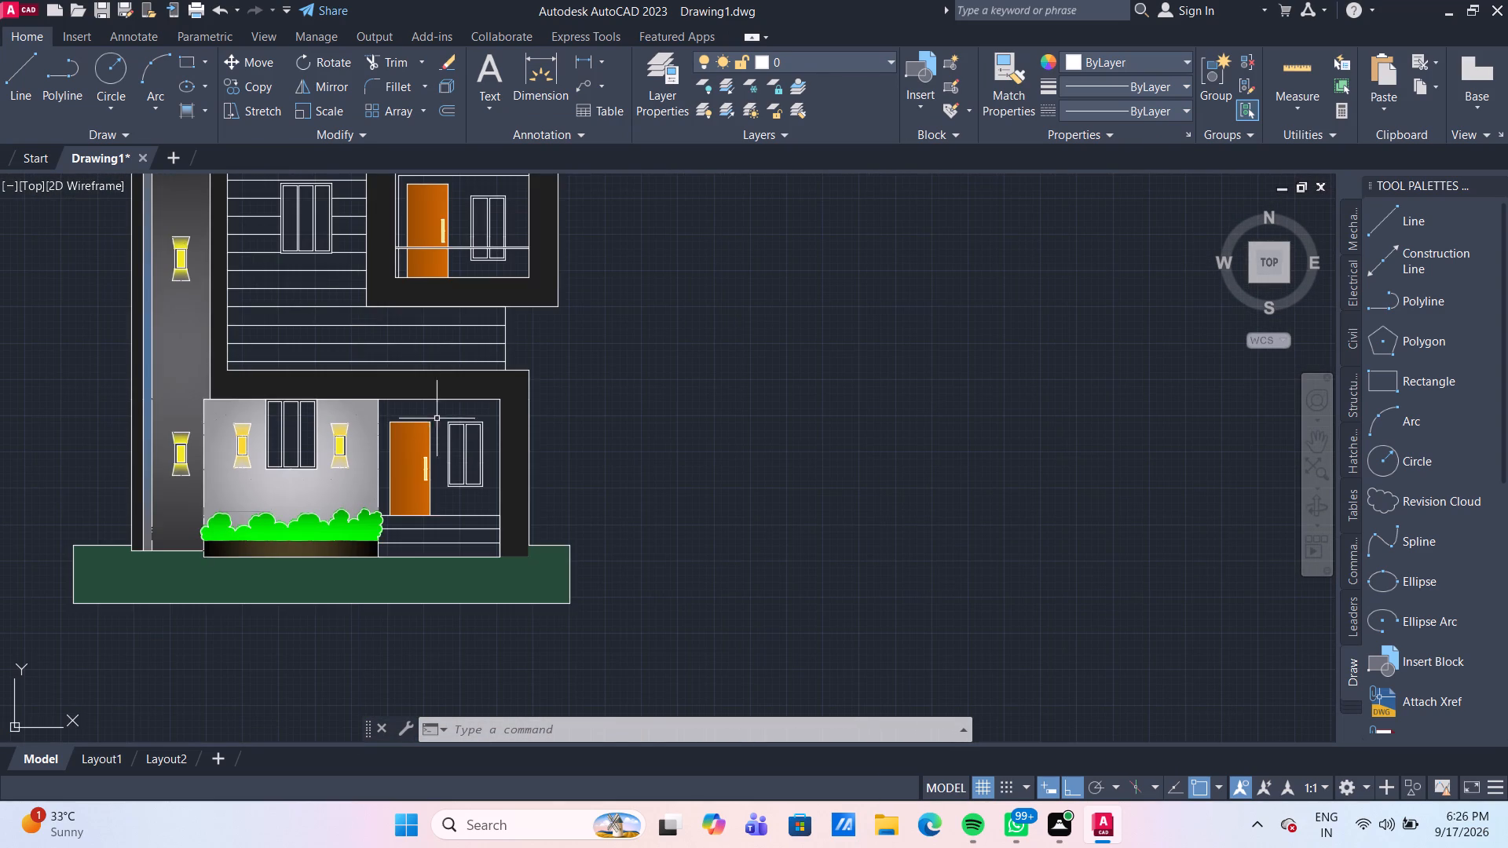
key(Escape)
scroll(426, 477, up, 3)
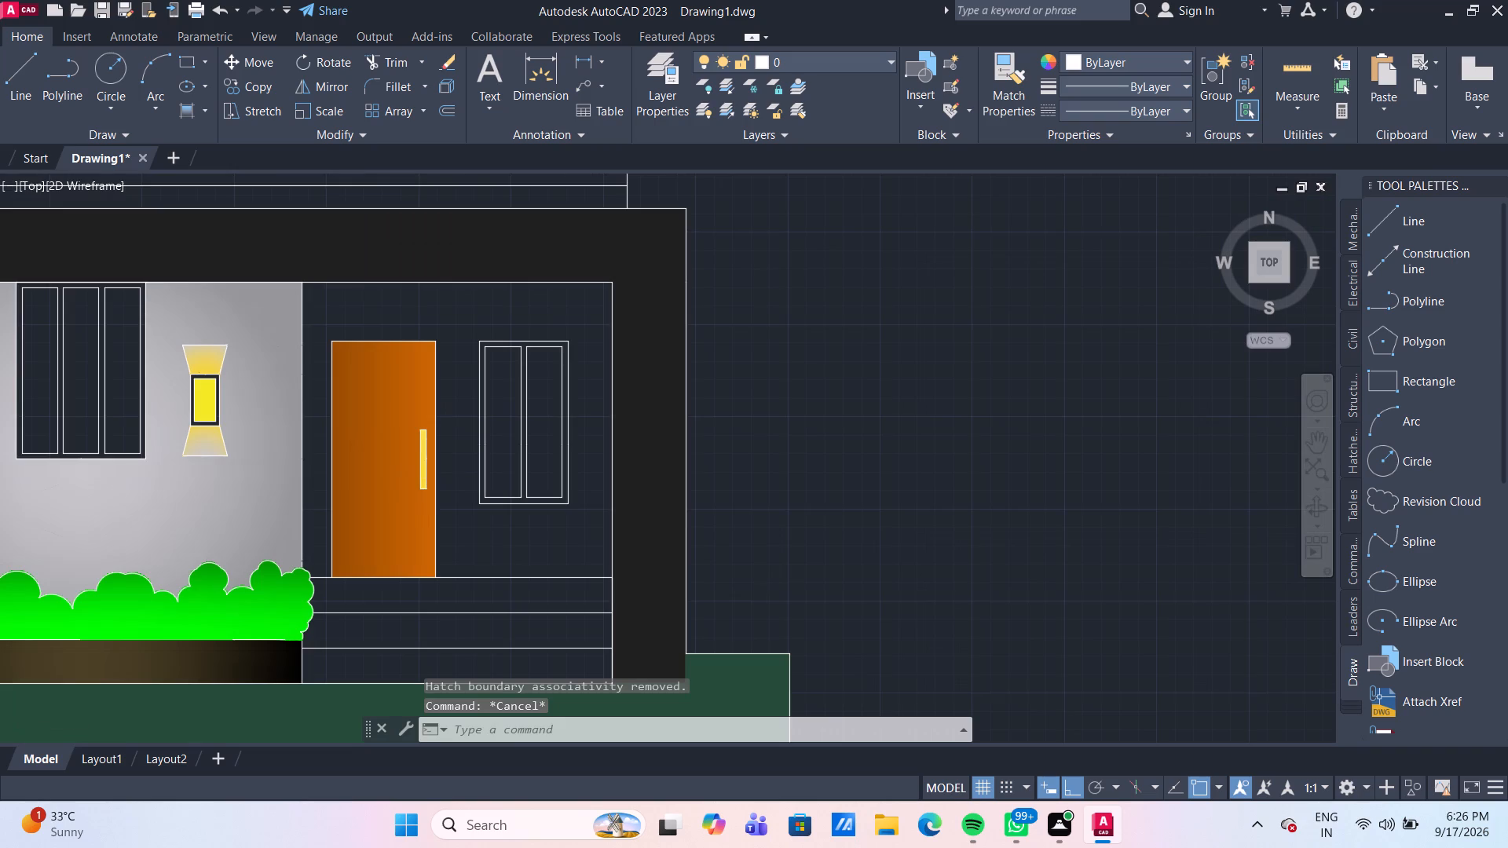
click(420, 473)
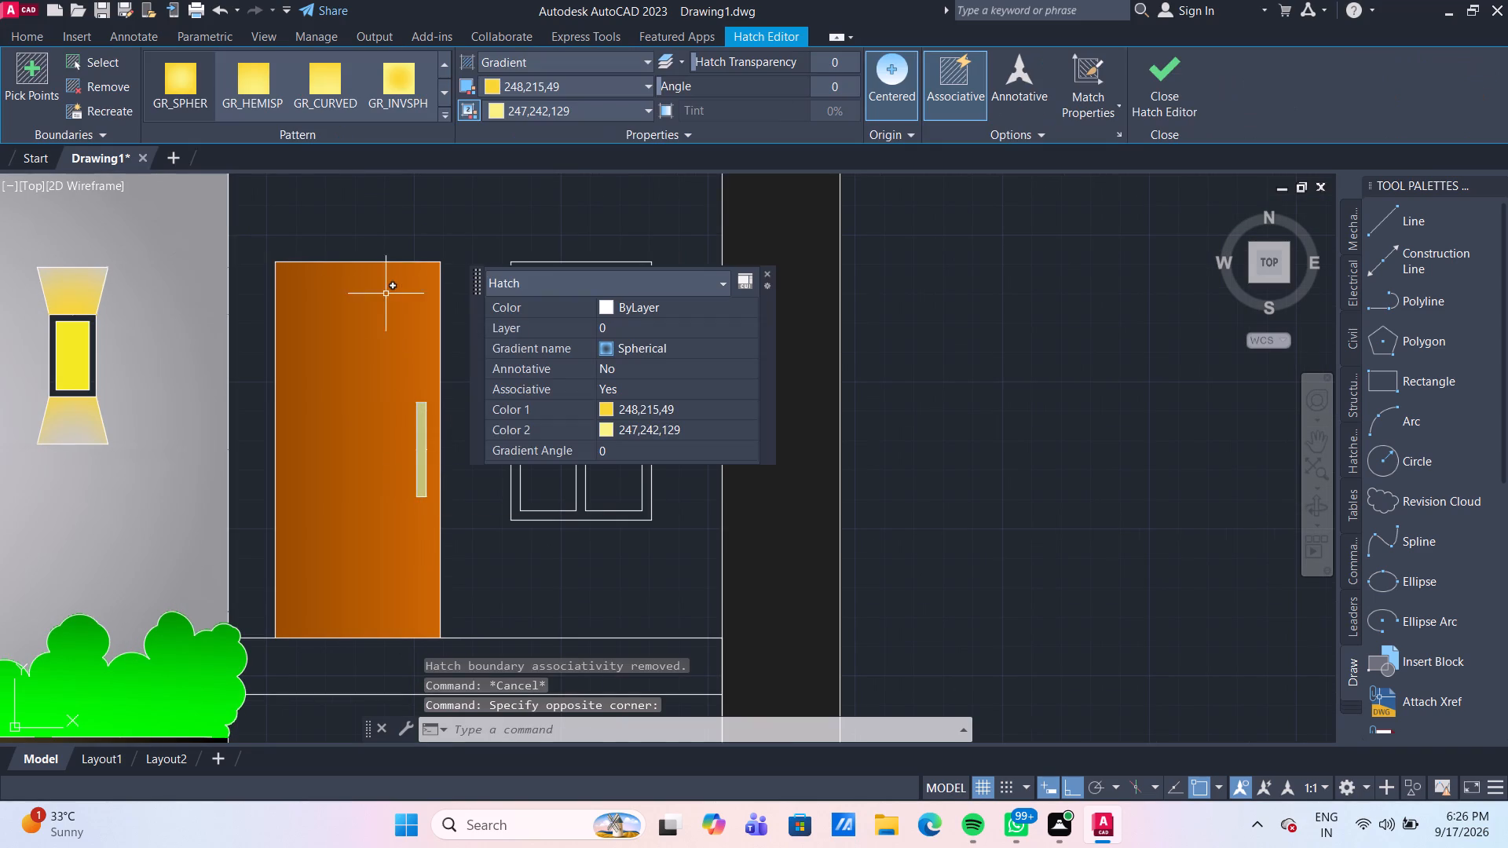
key(Delete)
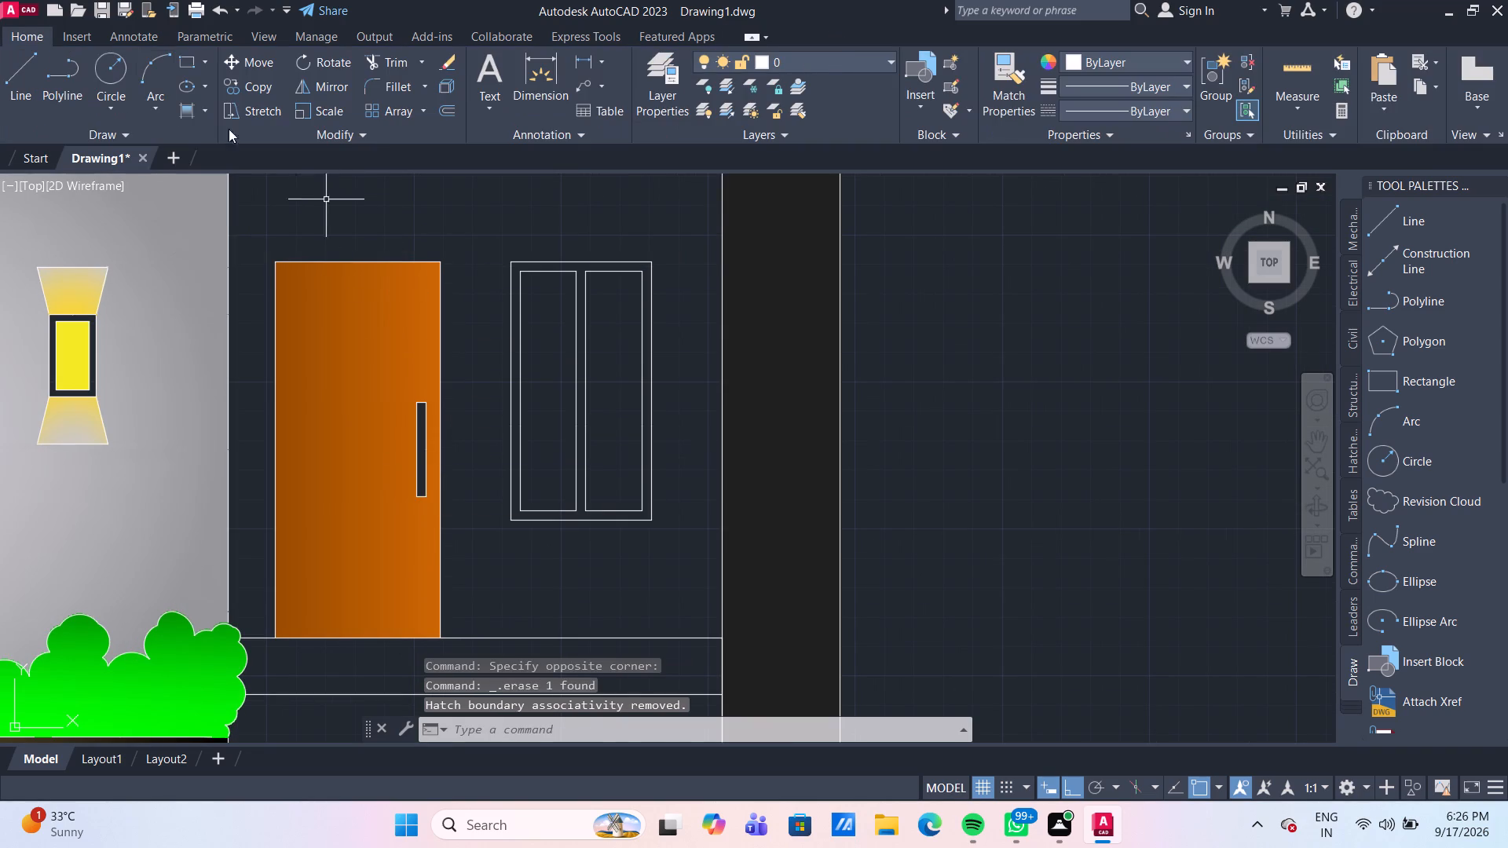
Refill the ground-floor door handle with the spherical gradient of 248,215,49 and 247,242,129.
click(183, 111)
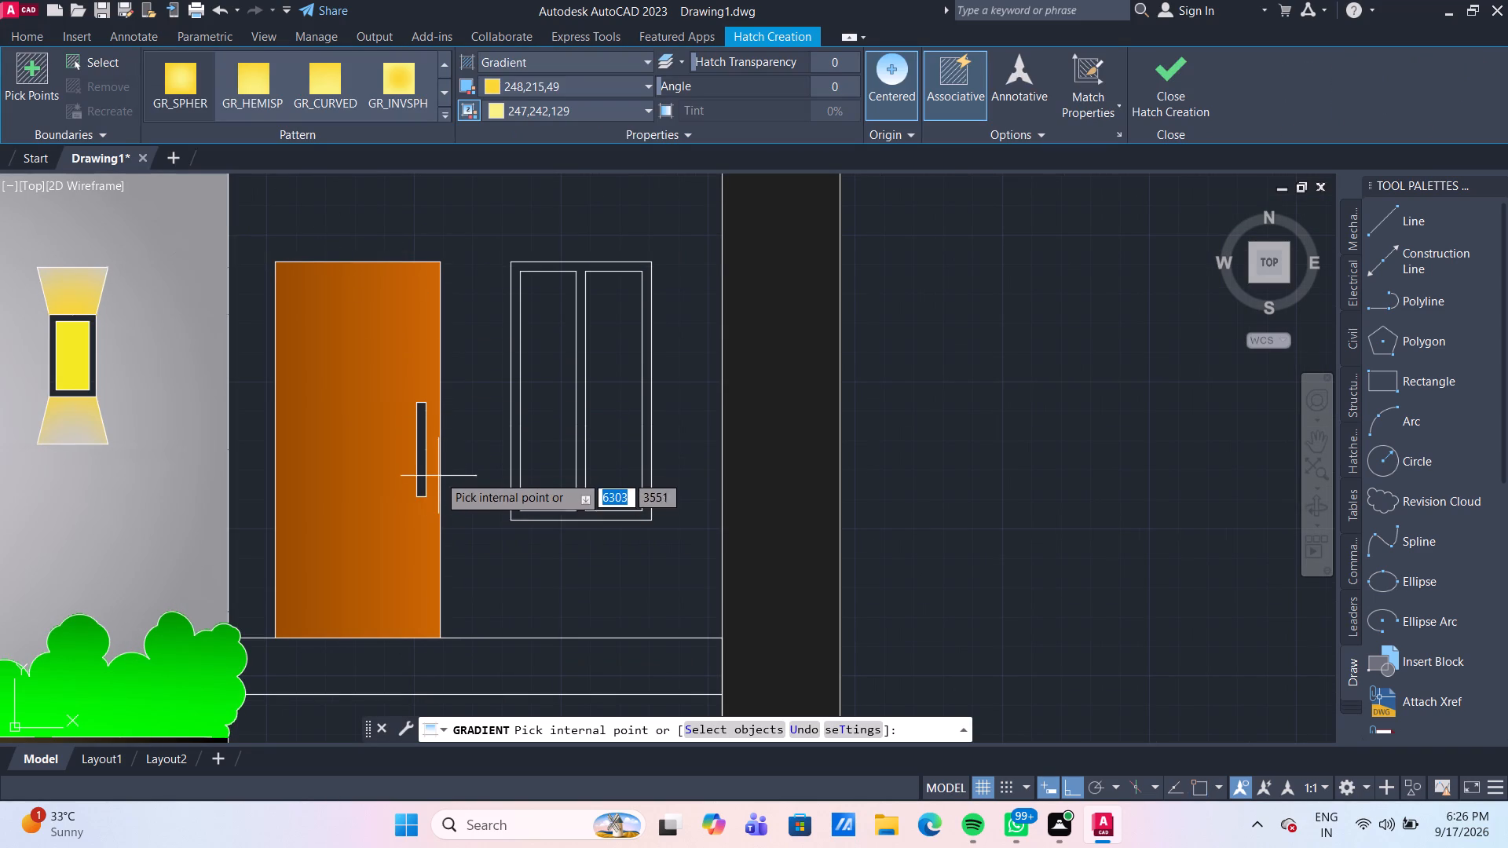
scroll(438, 474, up, 3)
click(394, 441)
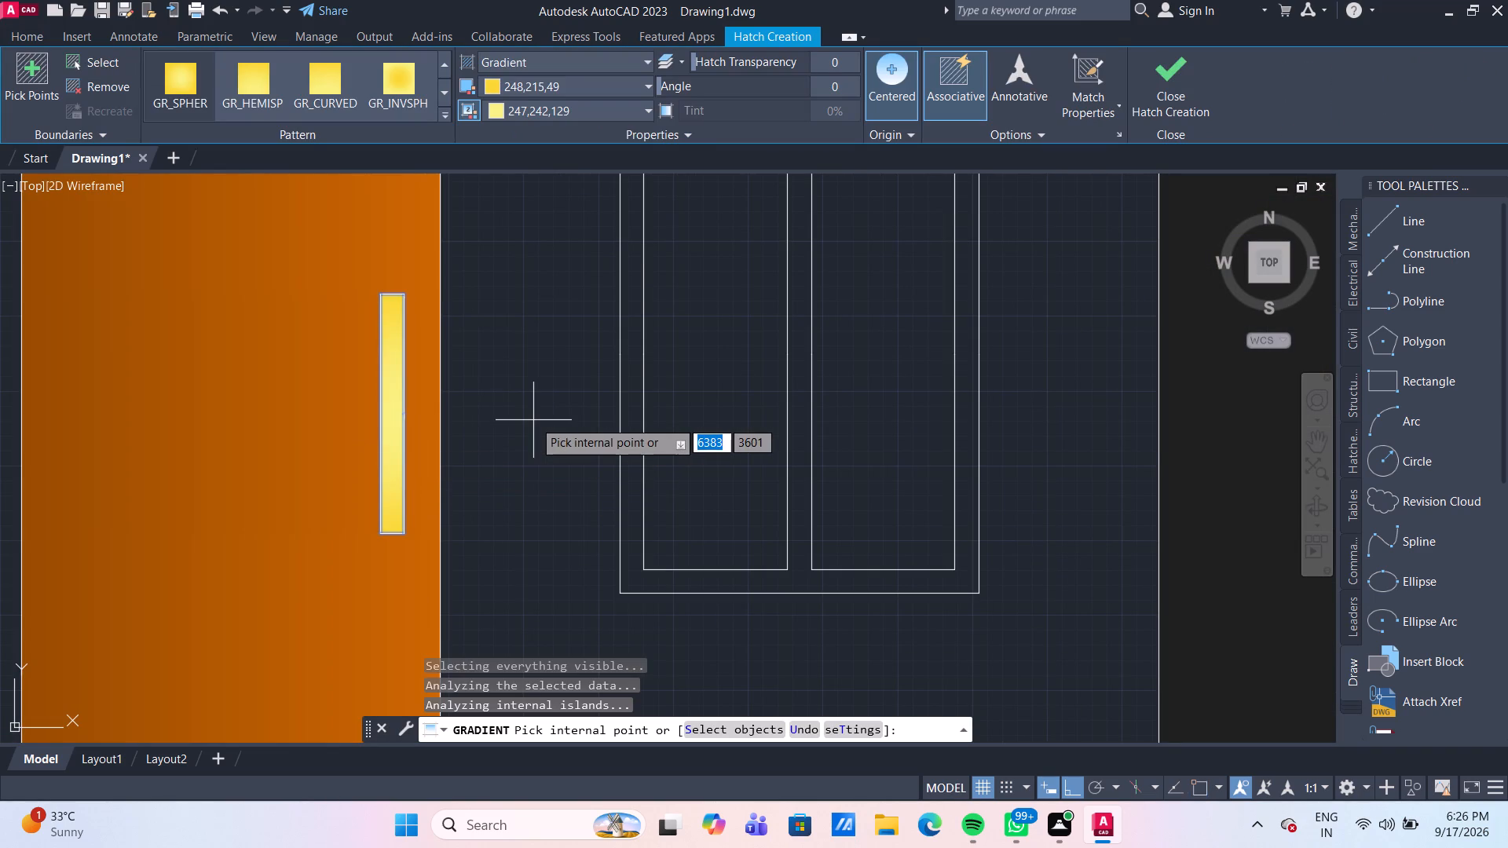
key(Escape)
Fill the empty upper-floor door handle with the same gradient of 248,215,49 and 247,242,129.
scroll(509, 314, down, 4)
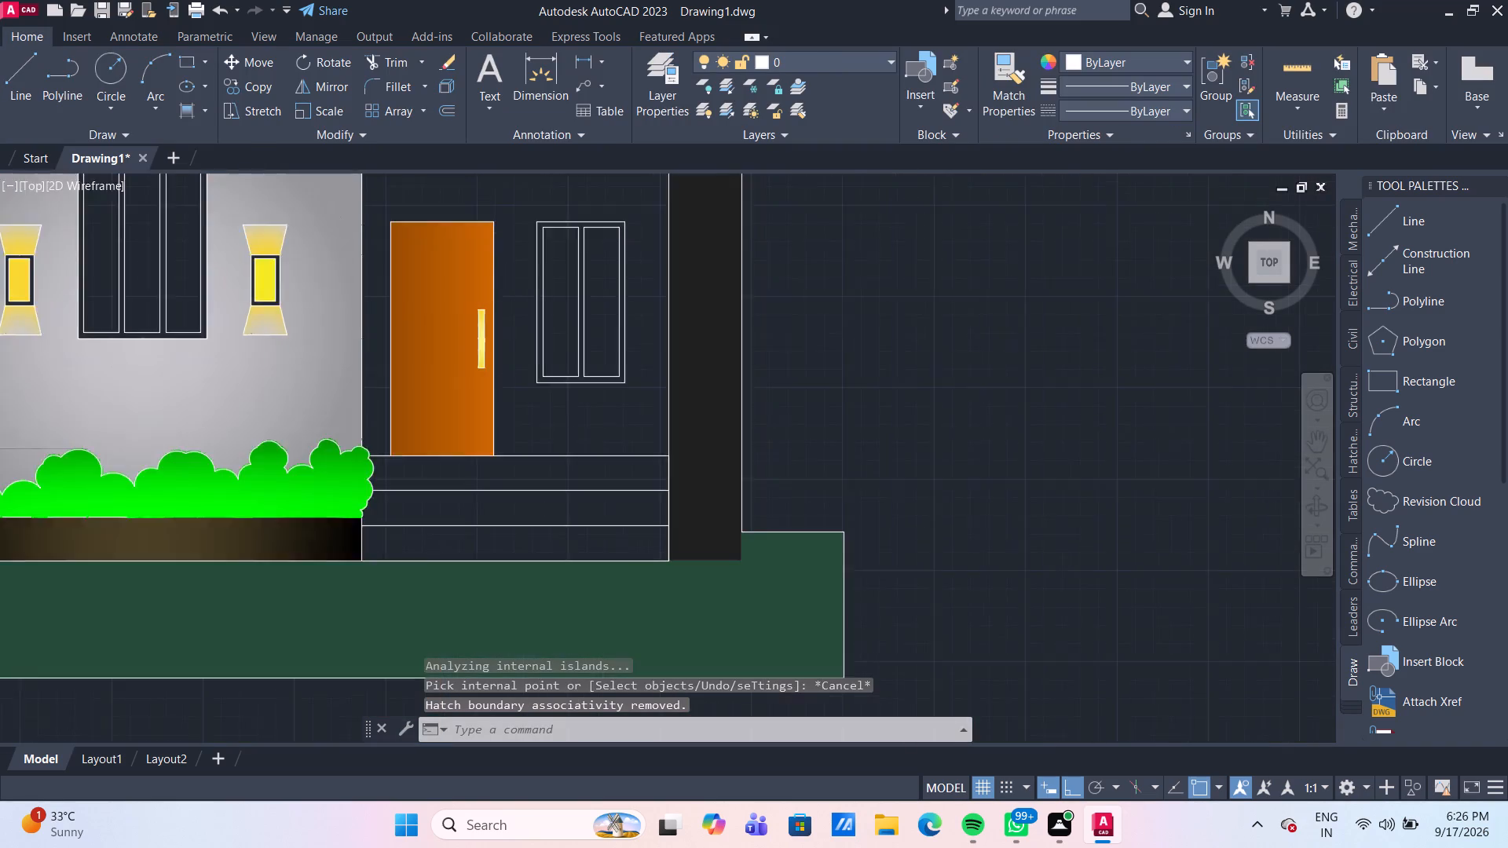
scroll(507, 295, down, 1)
middle_drag(499, 272, 464, 539)
scroll(489, 360, up, 3)
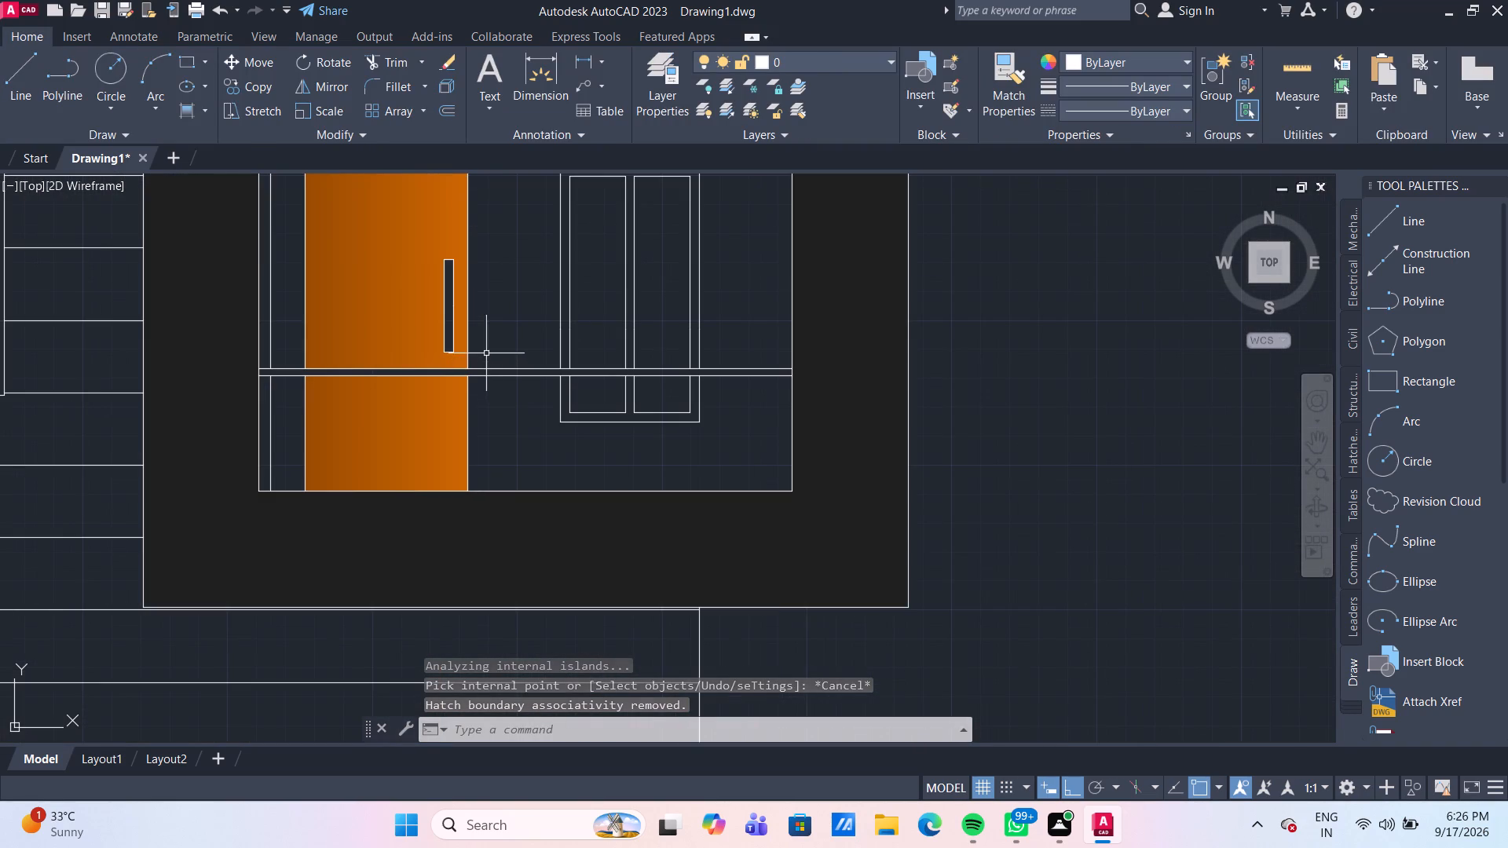
click(186, 108)
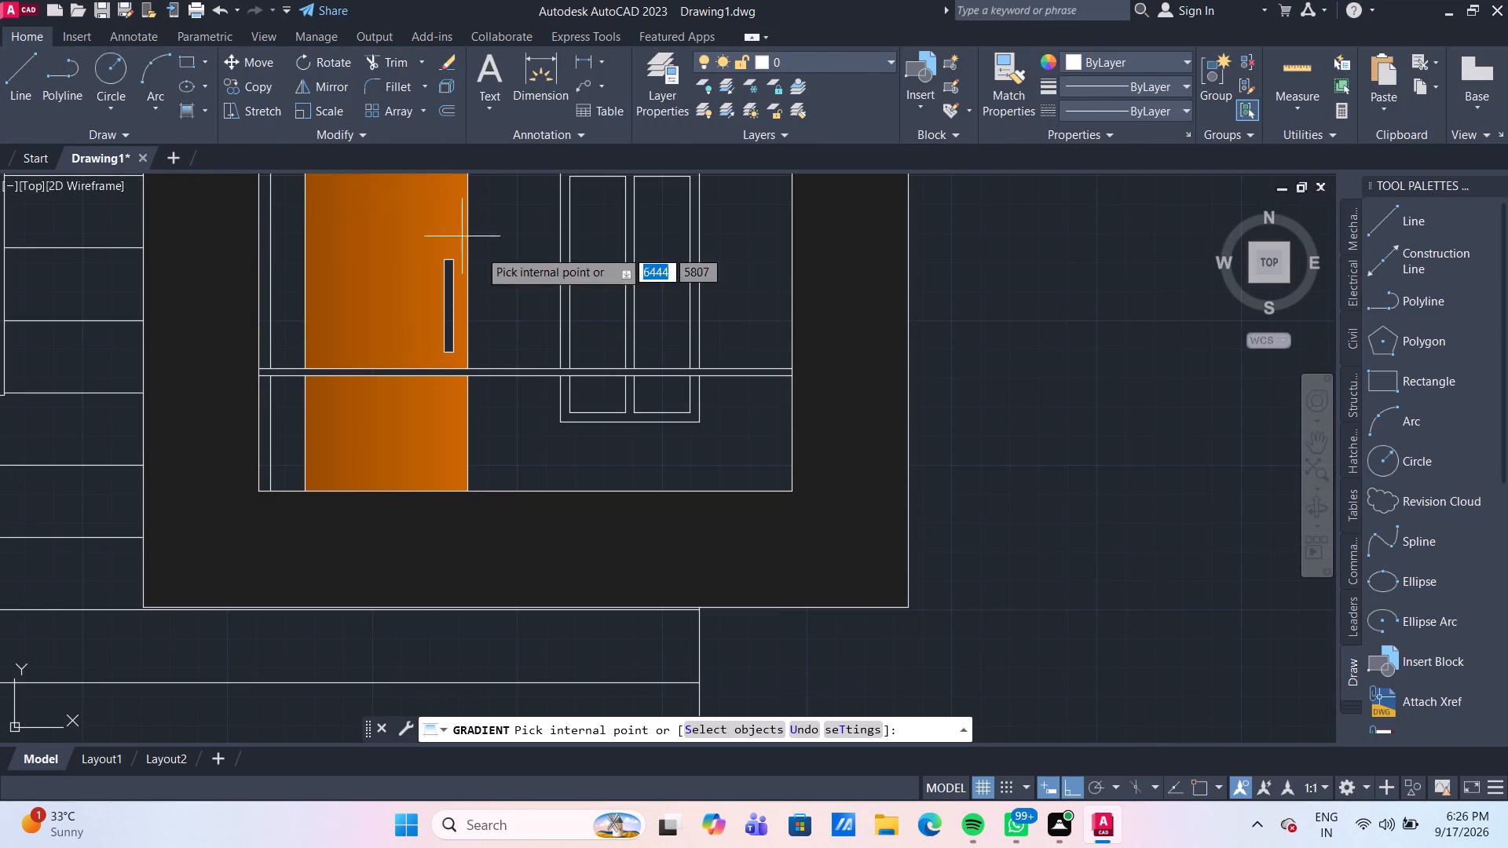
click(451, 302)
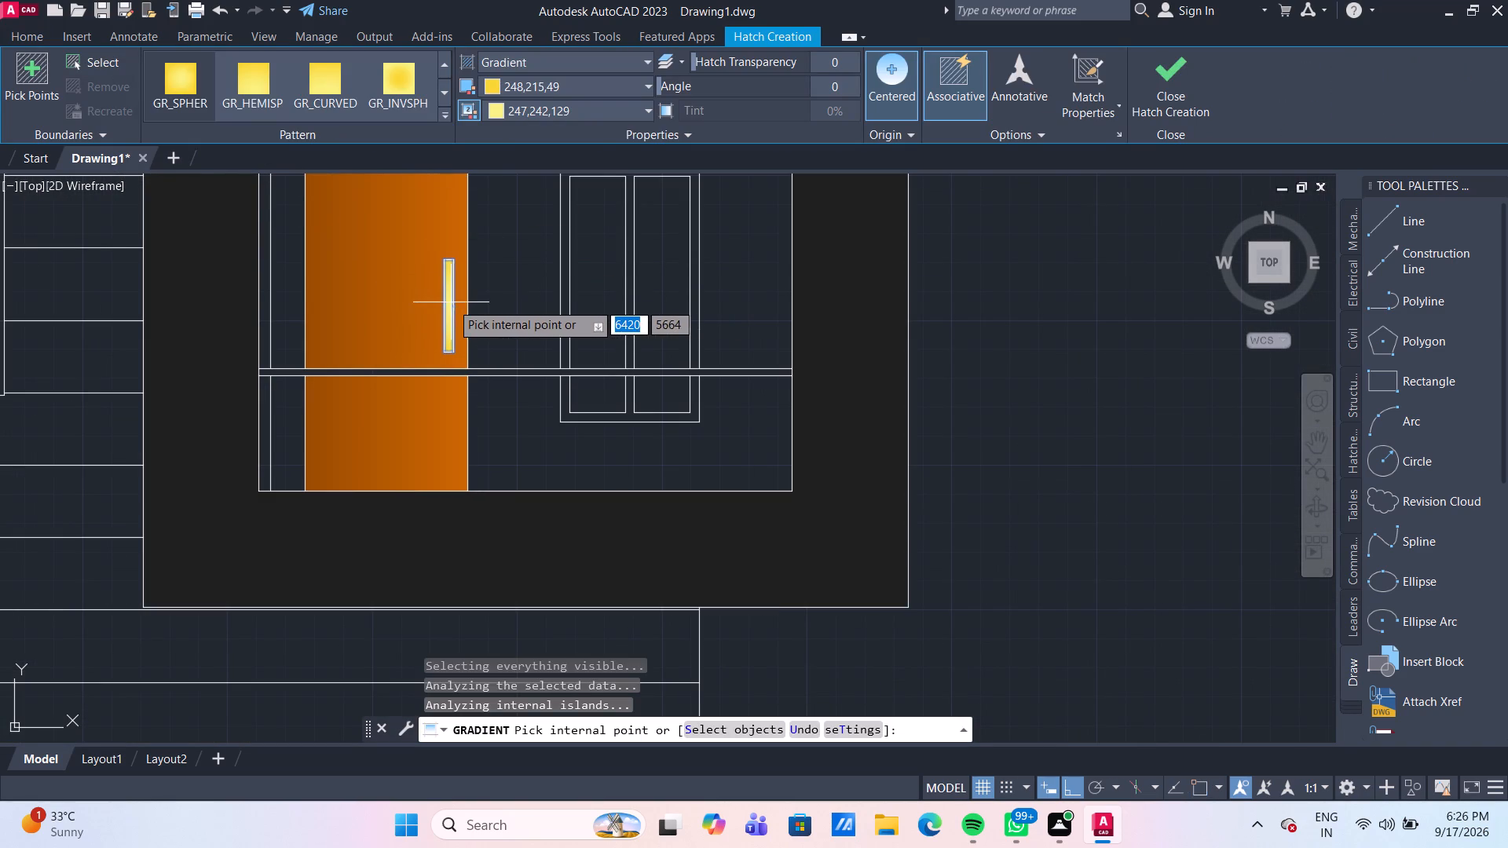
key(Escape)
Fill the lower band of the canopy above the upper-floor window with a GR_INVSPH gradient of white 255,255,255 and light grey 199,200,202.
scroll(245, 288, down, 2)
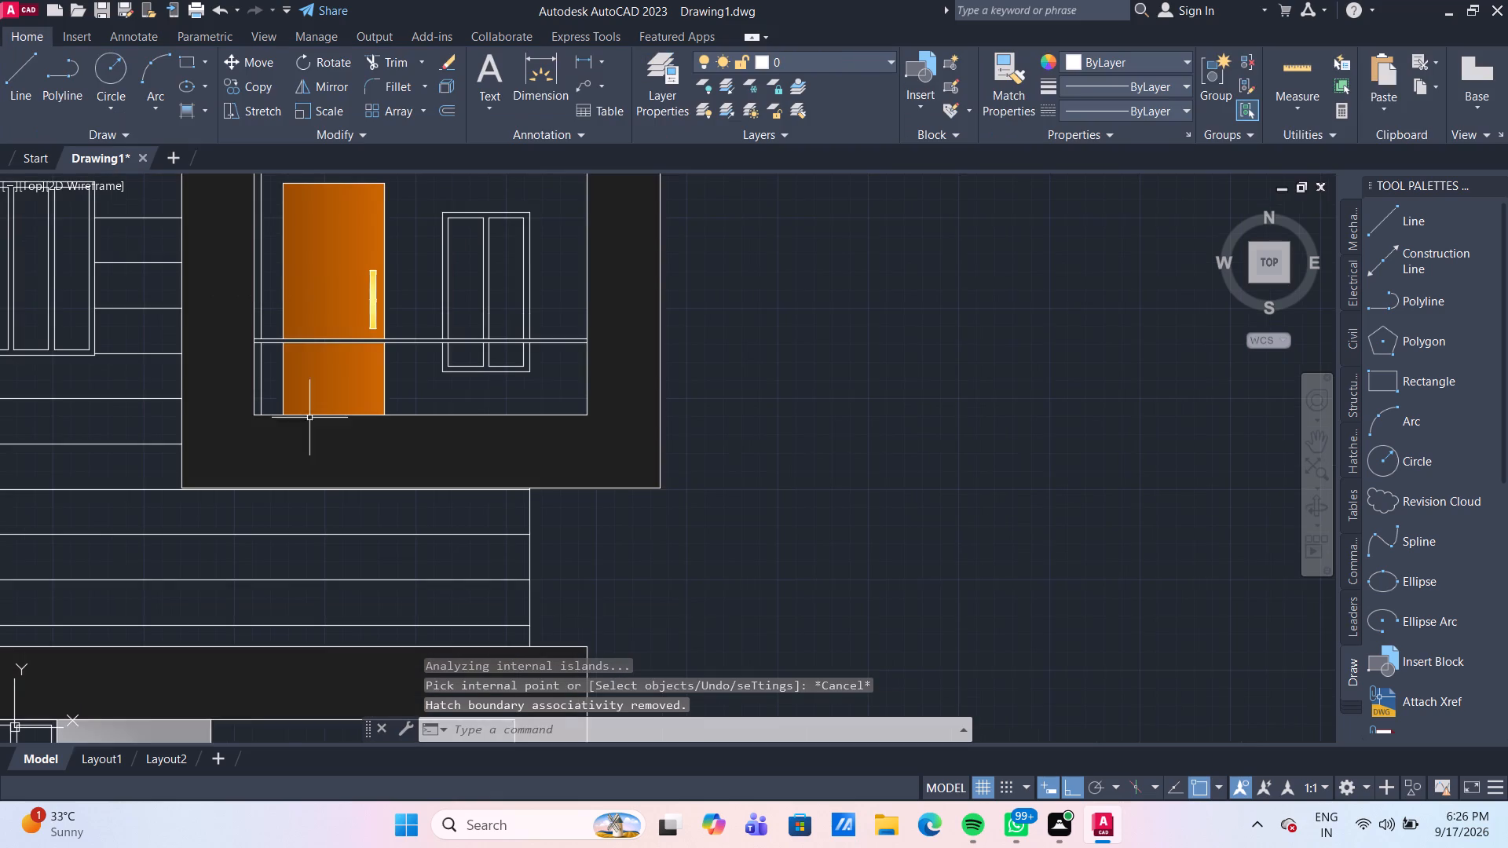
scroll(414, 404, down, 3)
middle_drag(470, 437, 534, 464)
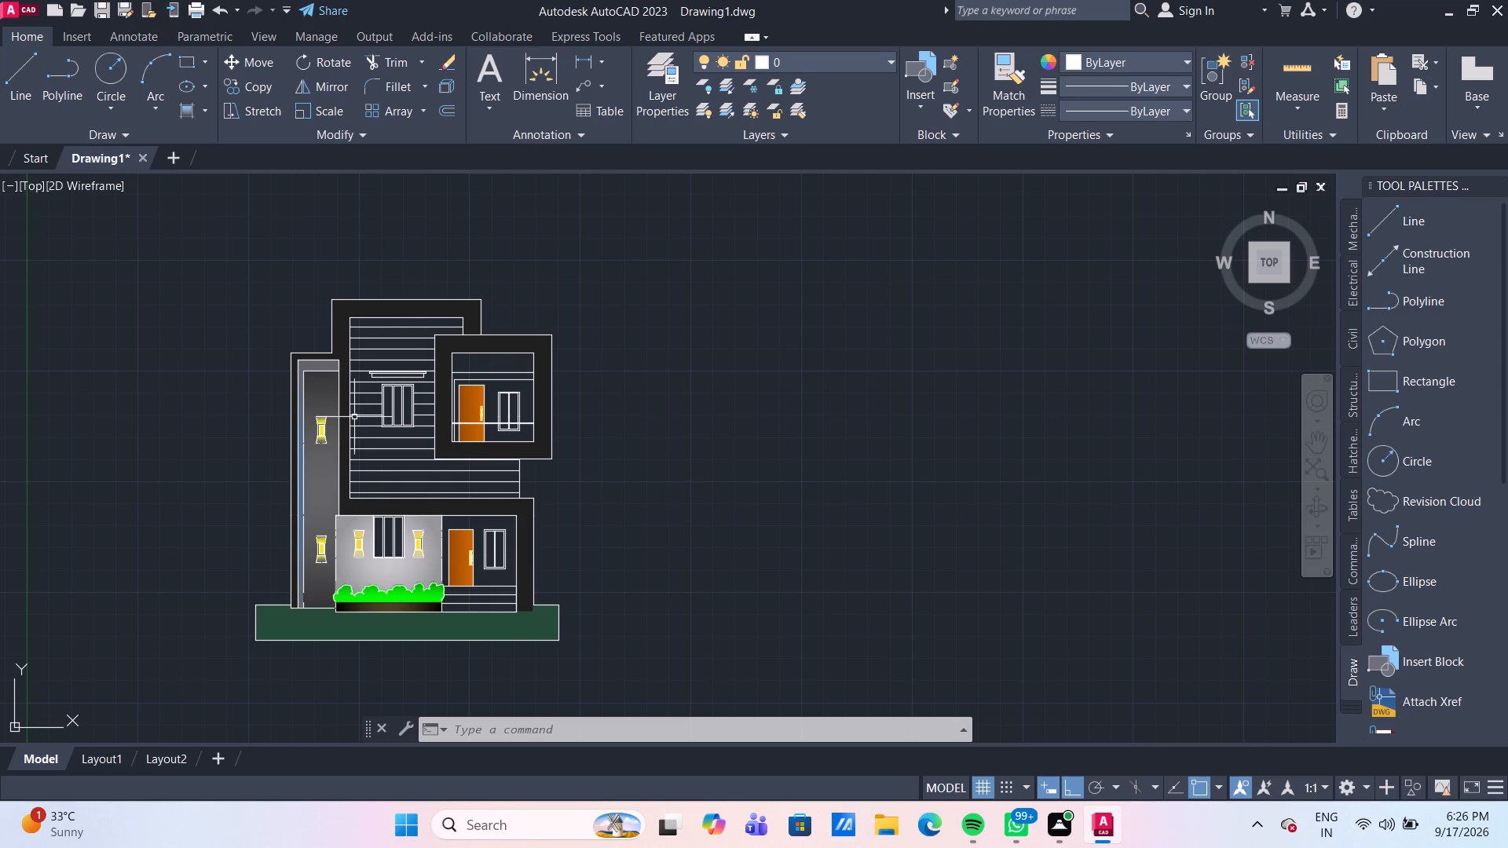
scroll(429, 360, up, 2)
scroll(364, 403, up, 2)
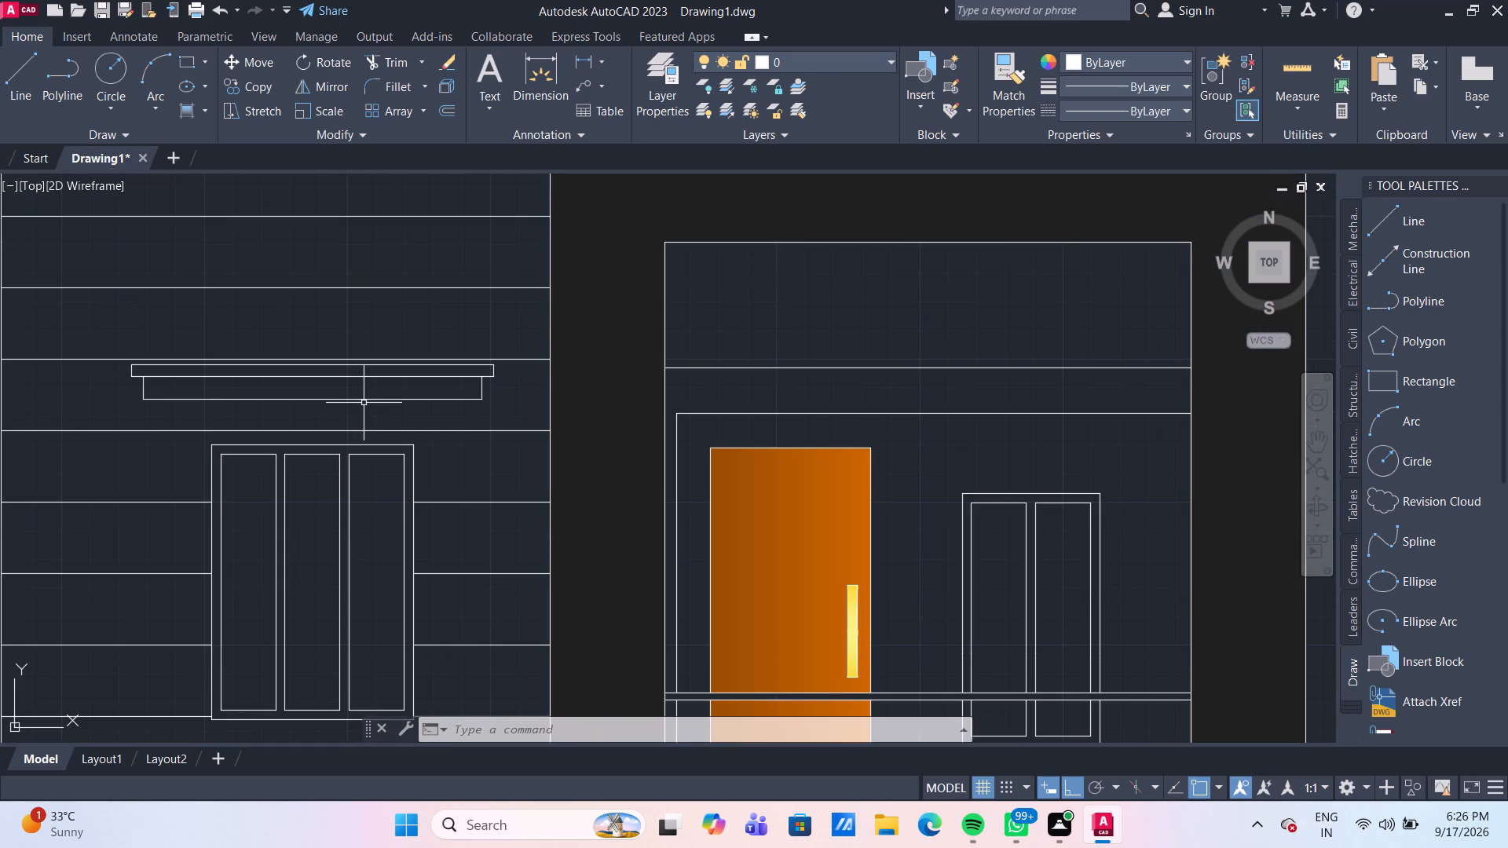
click(185, 110)
click(543, 85)
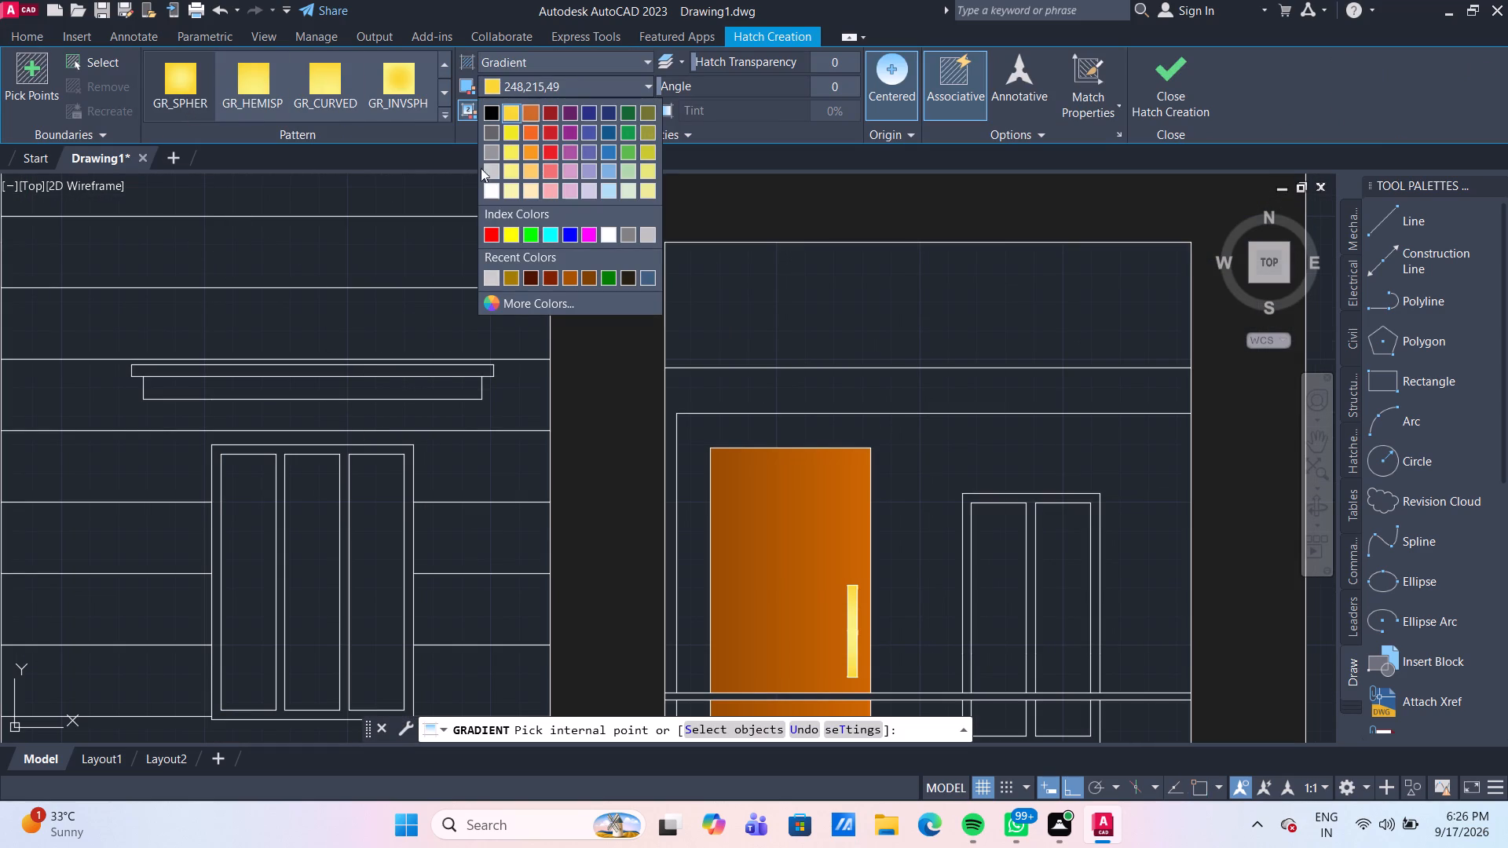
click(496, 187)
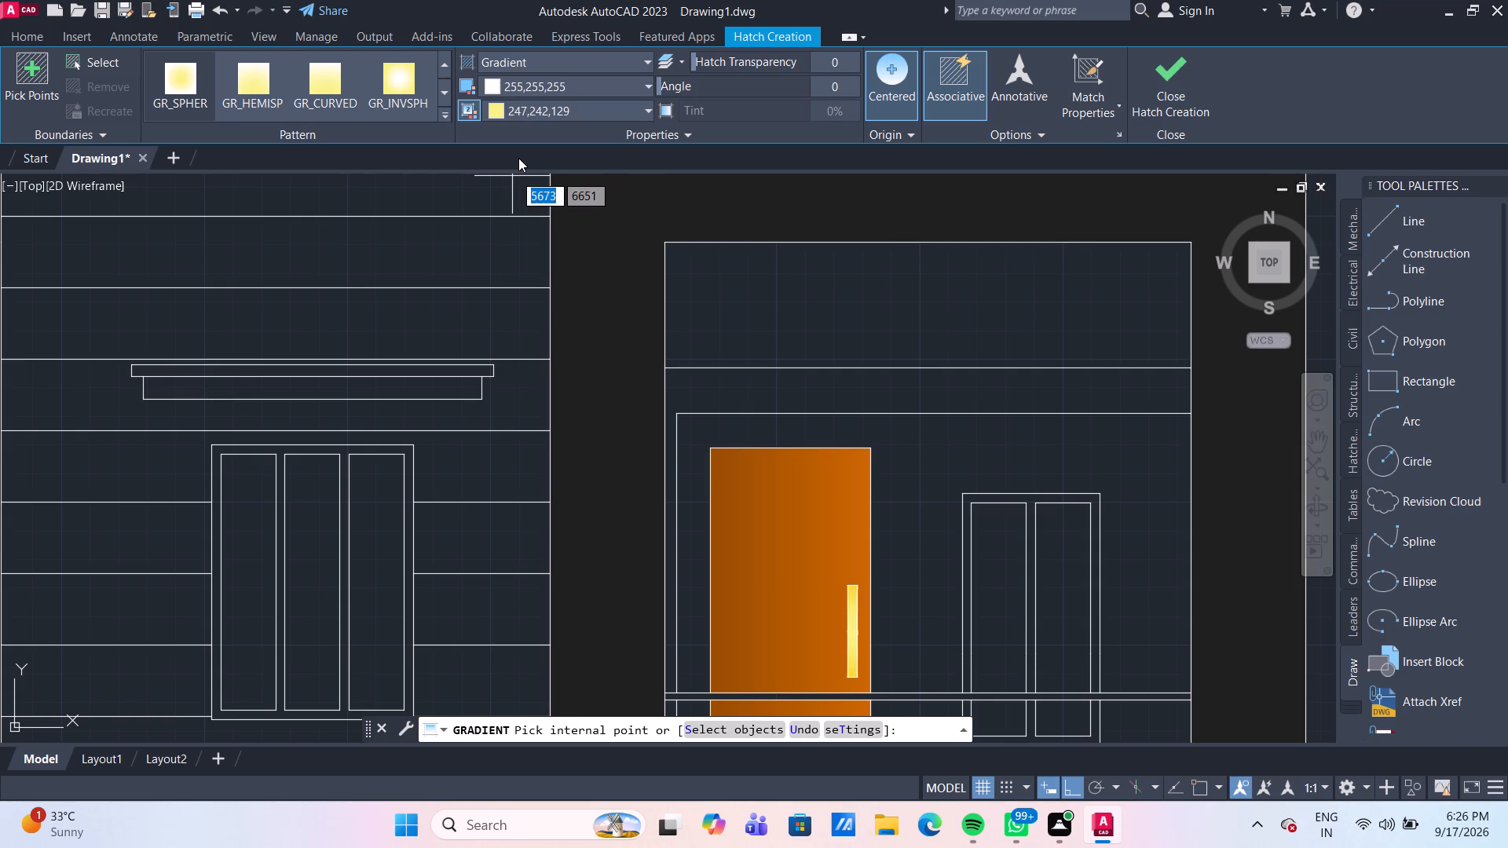
click(525, 108)
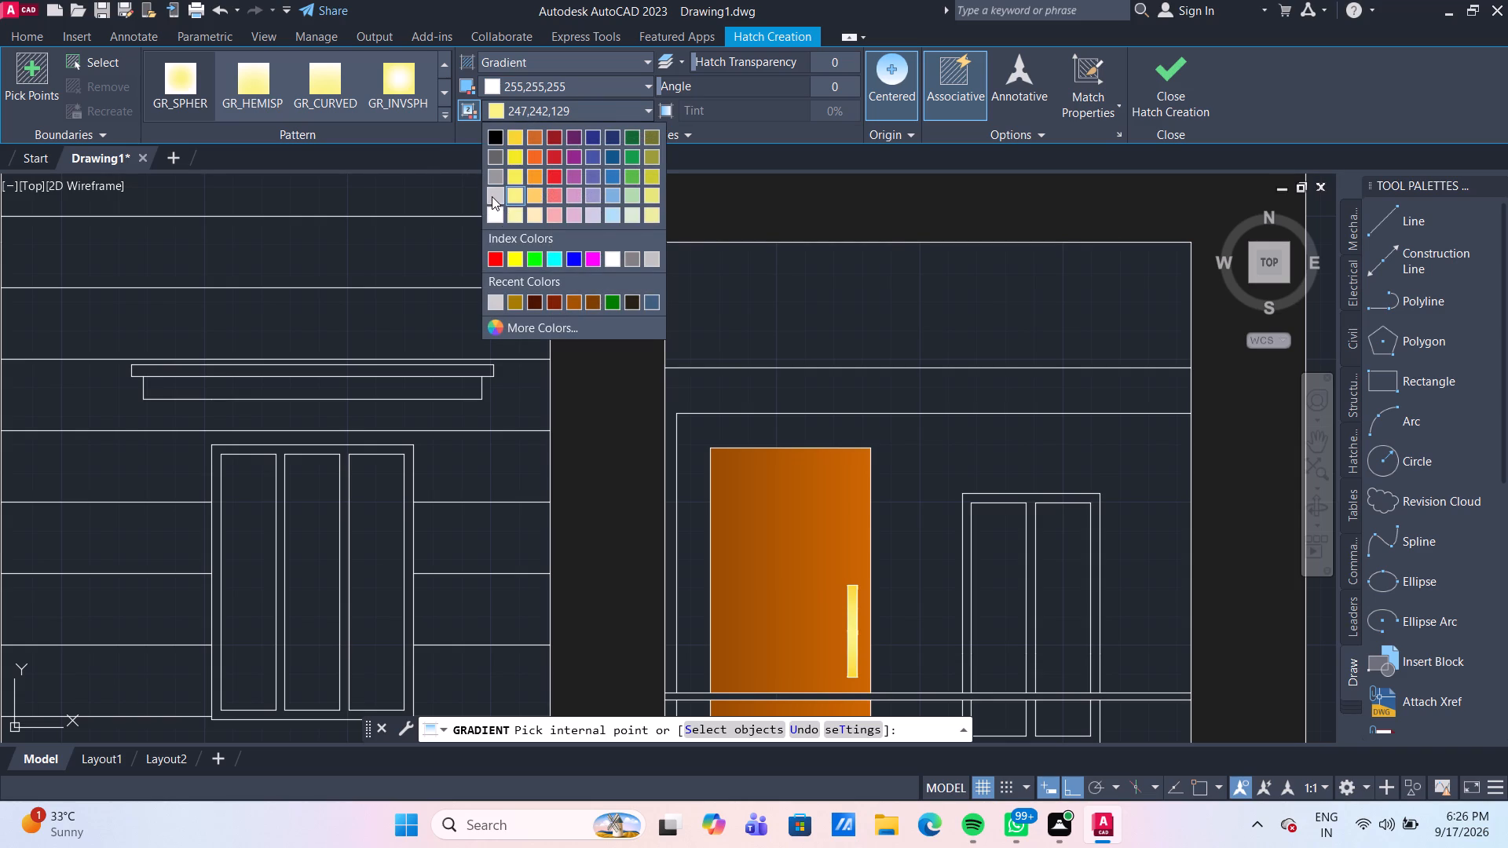
click(492, 196)
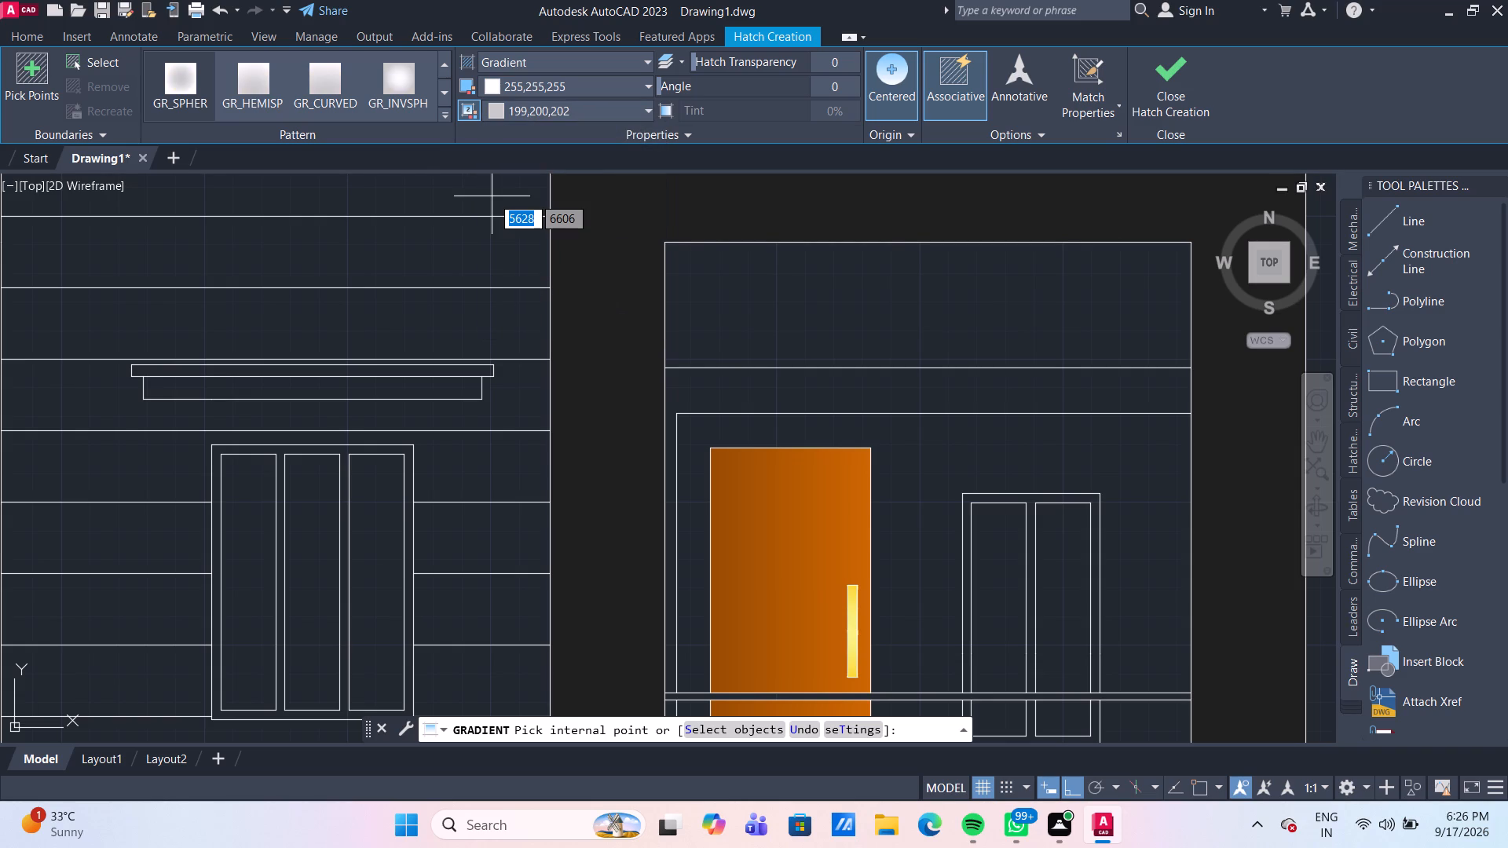
click(390, 76)
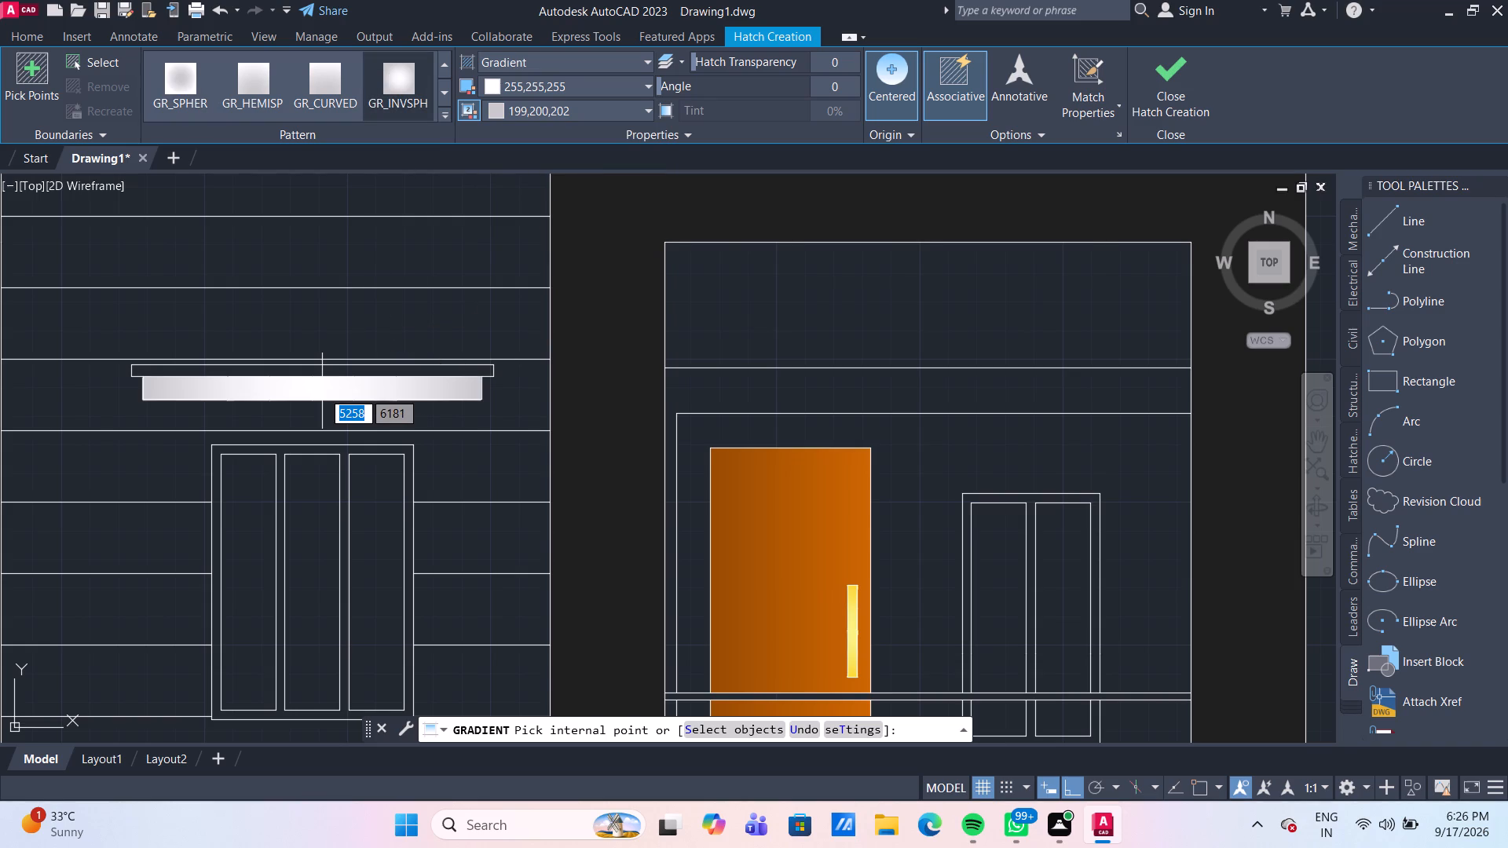
click(322, 391)
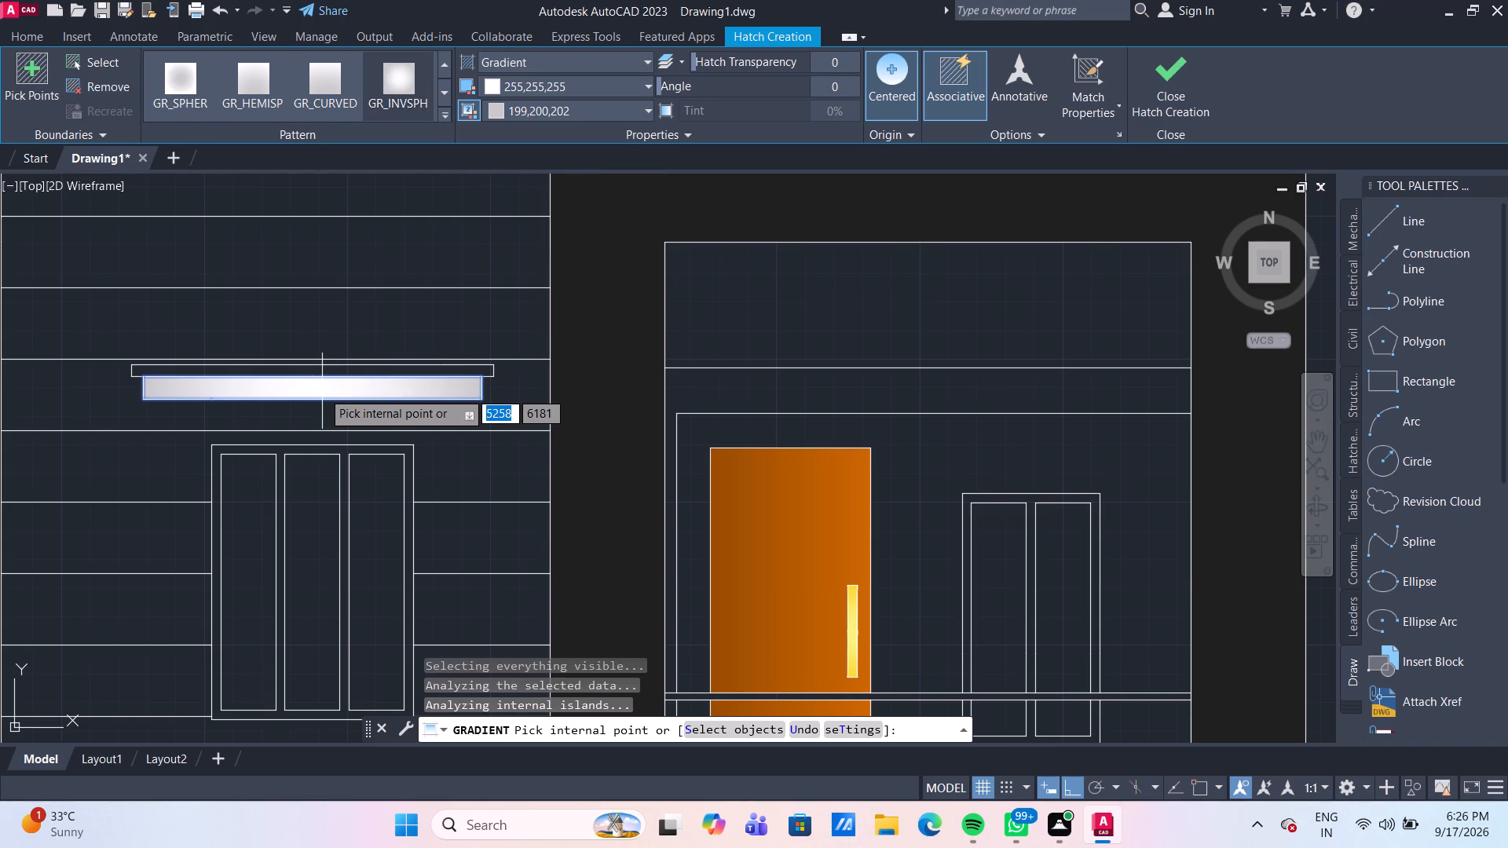
key(Escape)
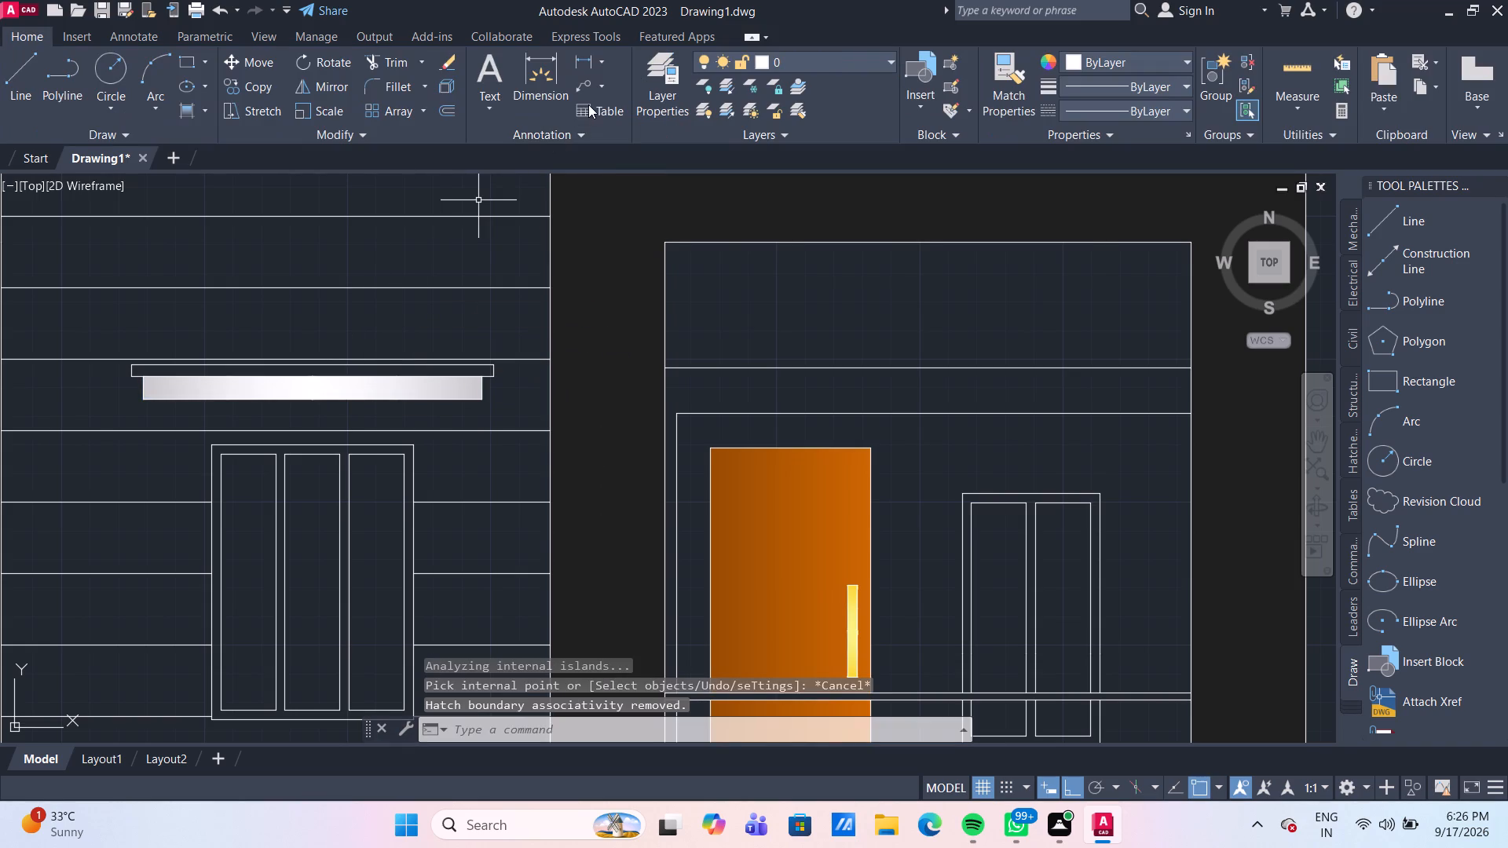
Fill the thin top slab of the upper-floor window canopy with a gradient using dark grey 99,100,102 for both colours.
click(188, 109)
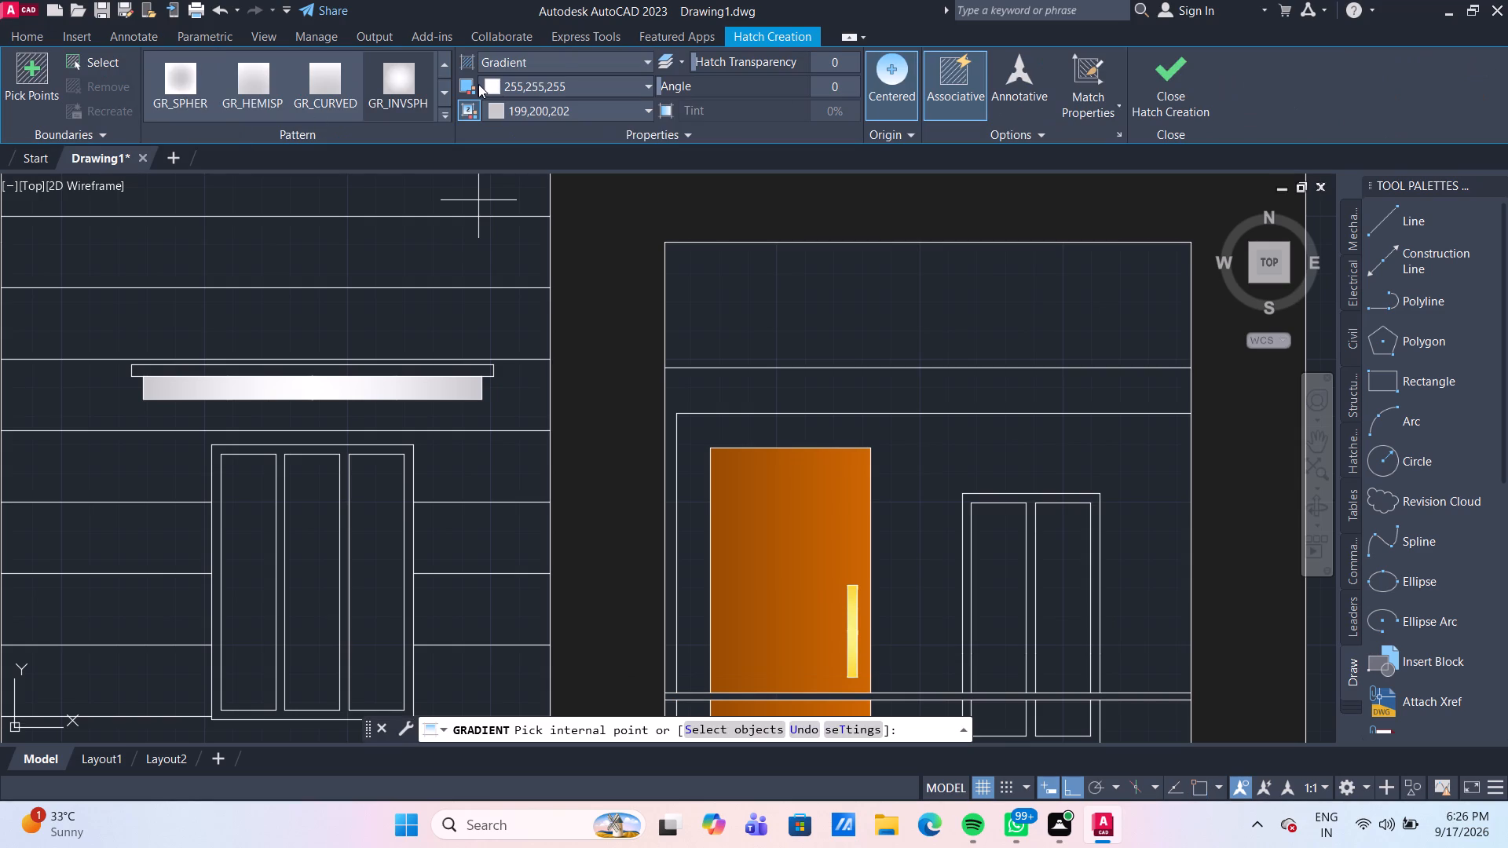
click(551, 88)
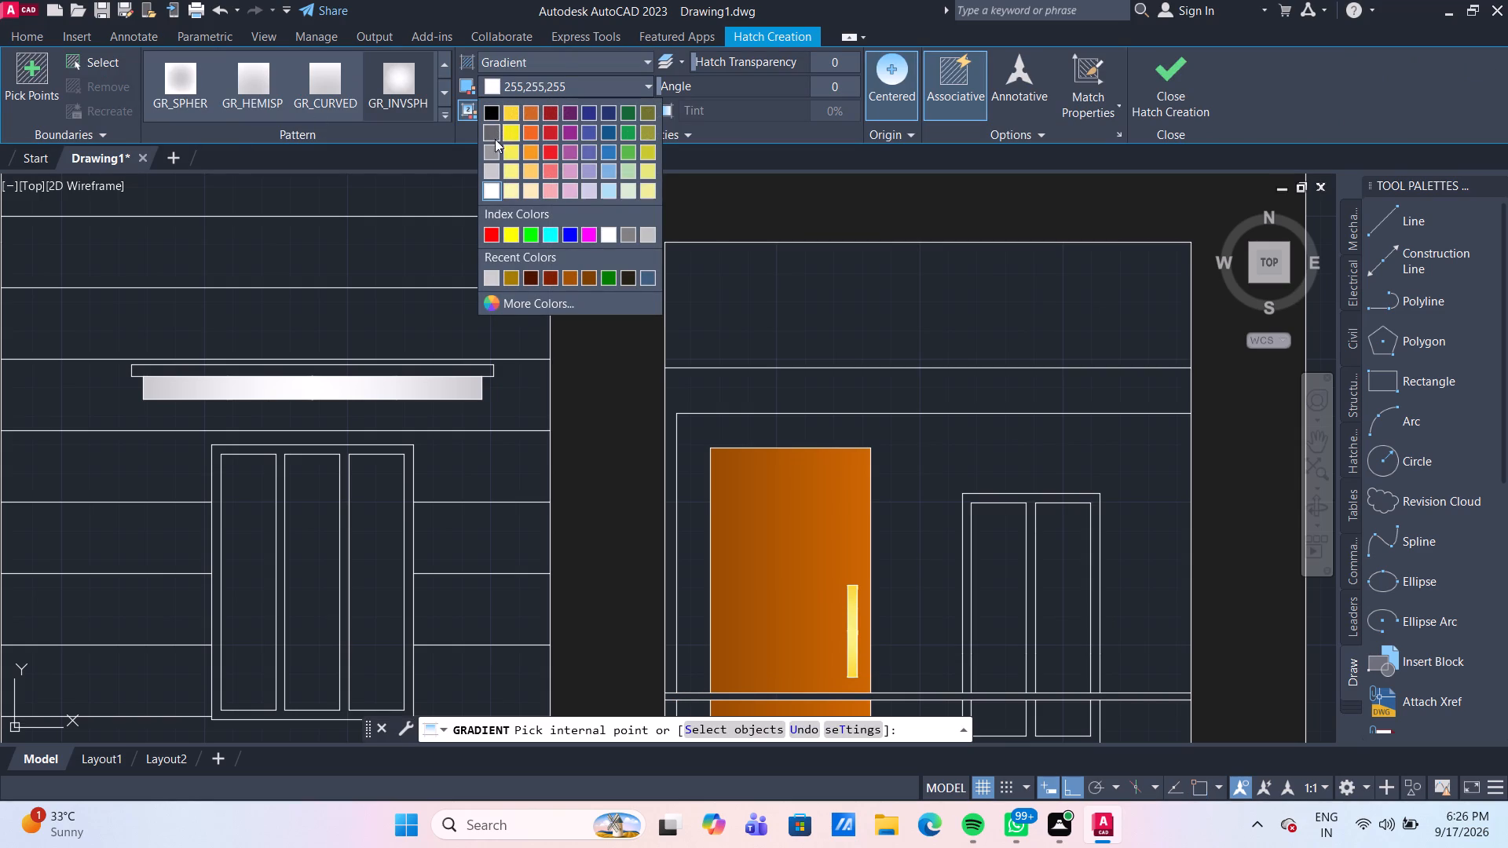
click(492, 155)
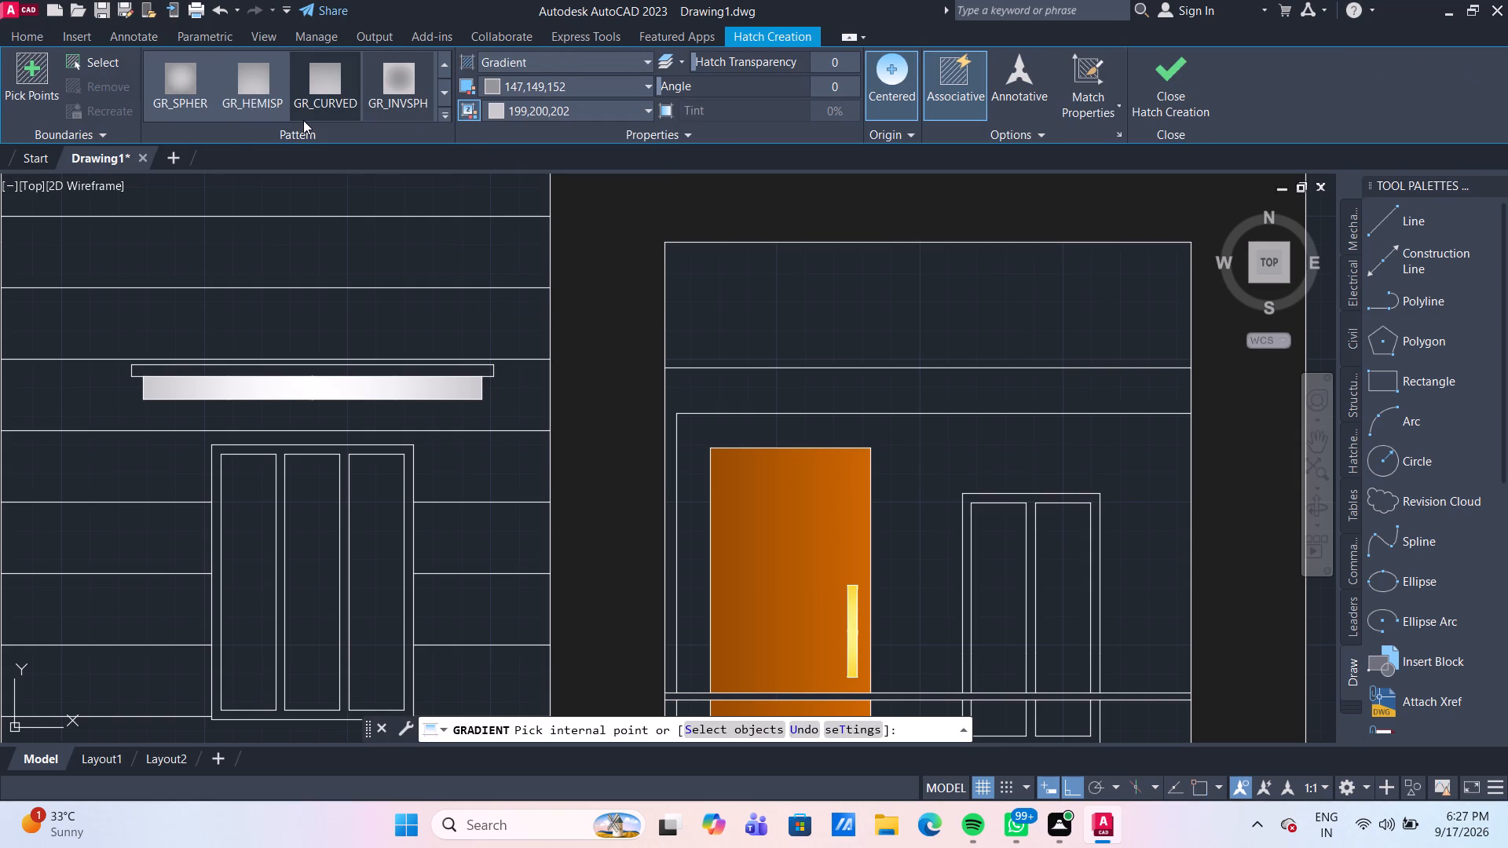
click(535, 84)
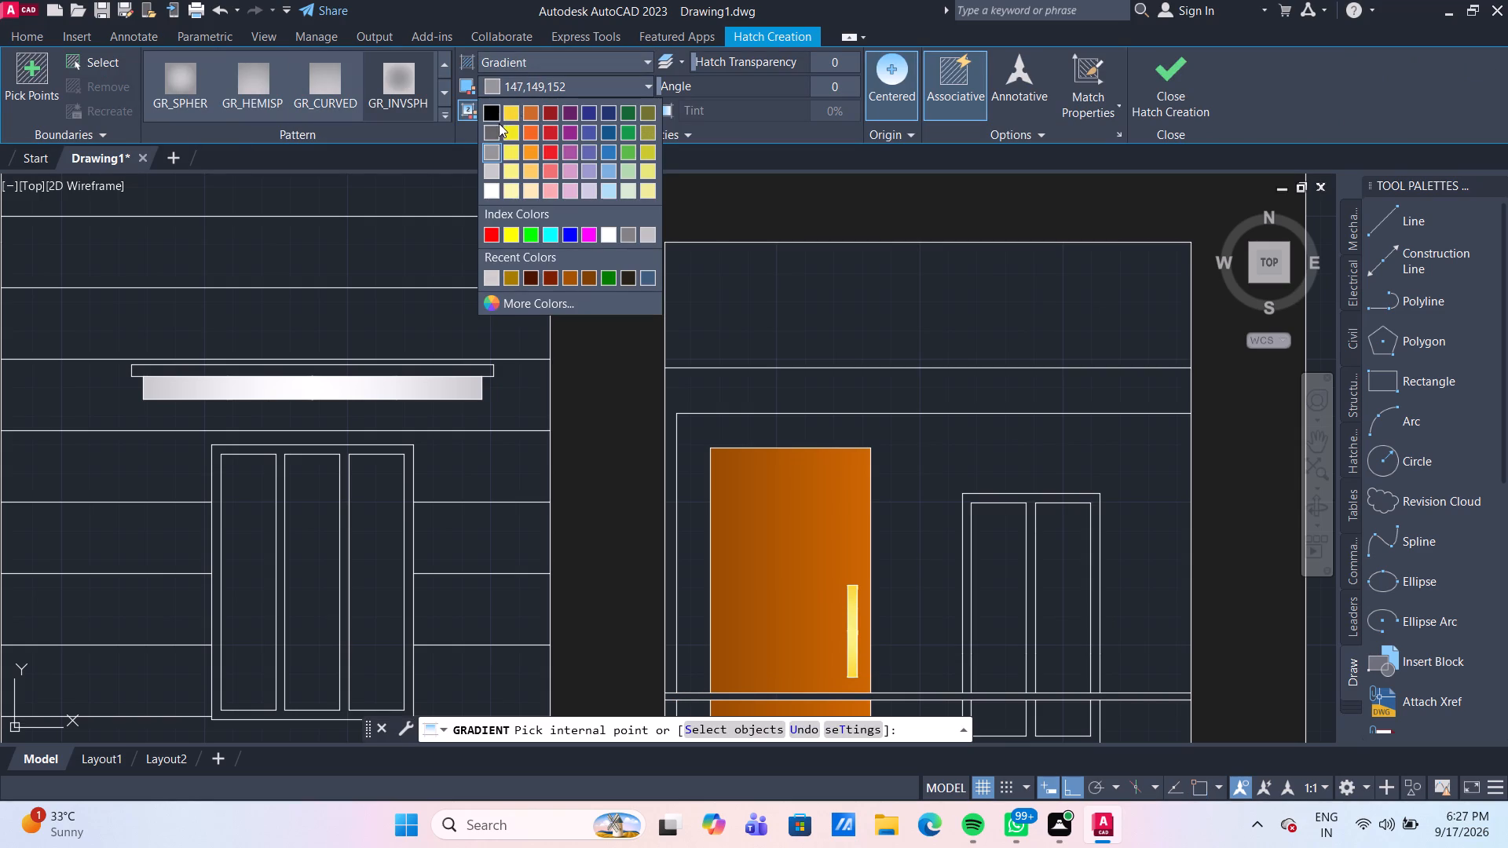
click(493, 130)
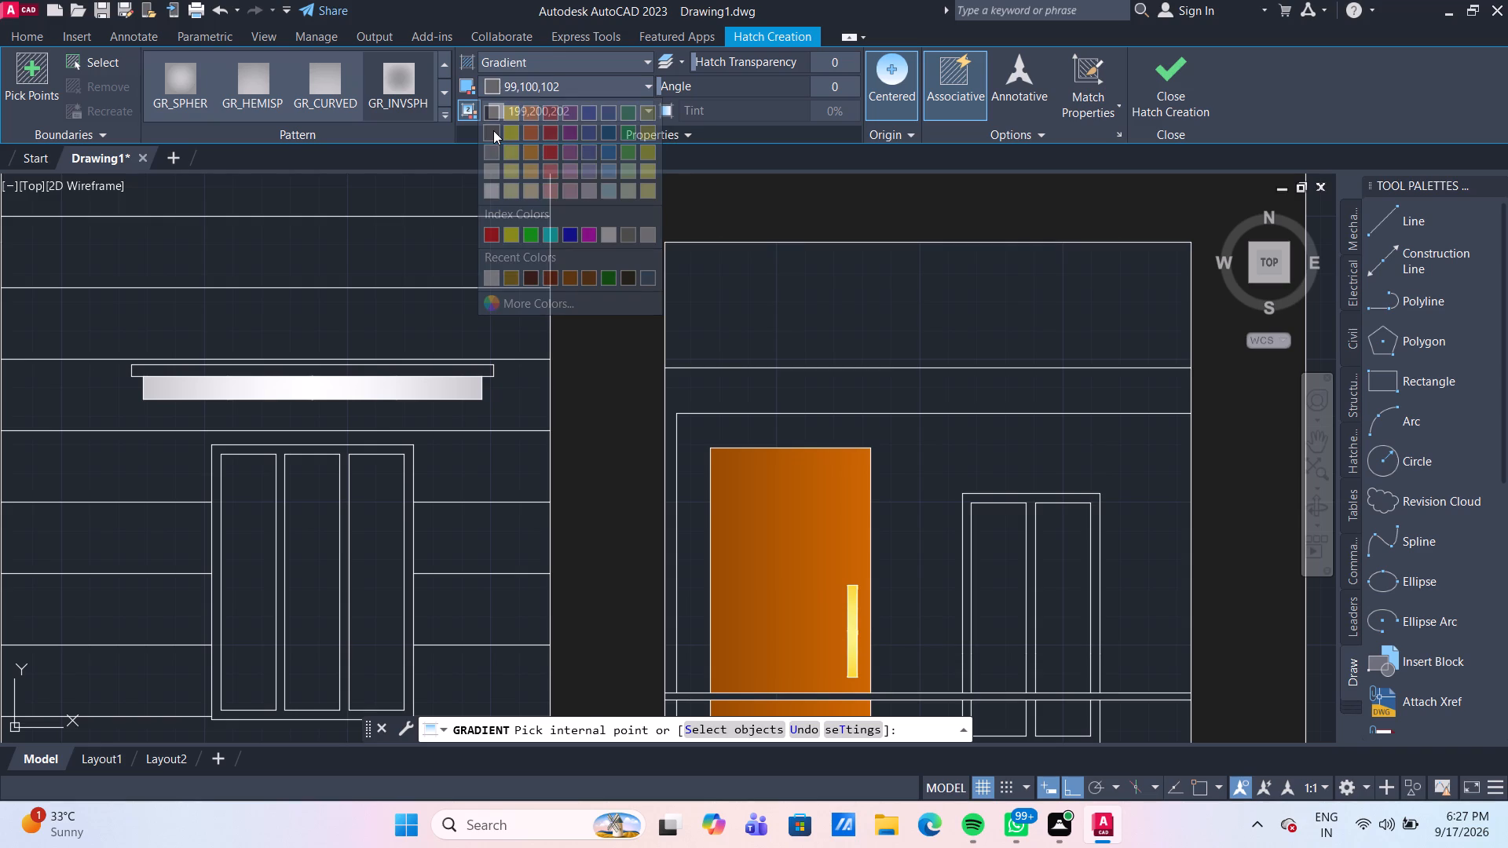
click(535, 111)
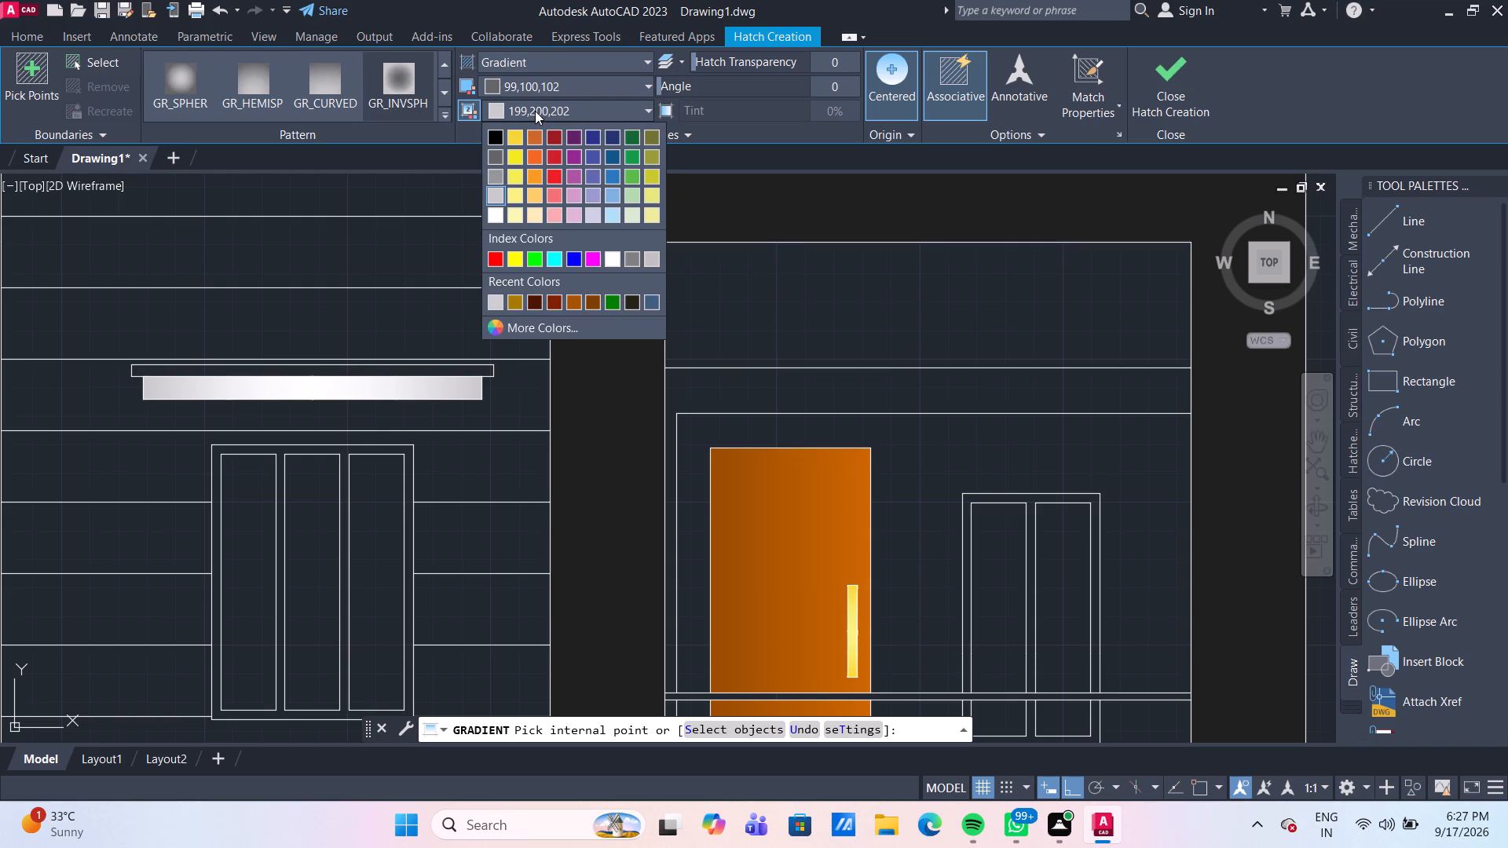
click(496, 155)
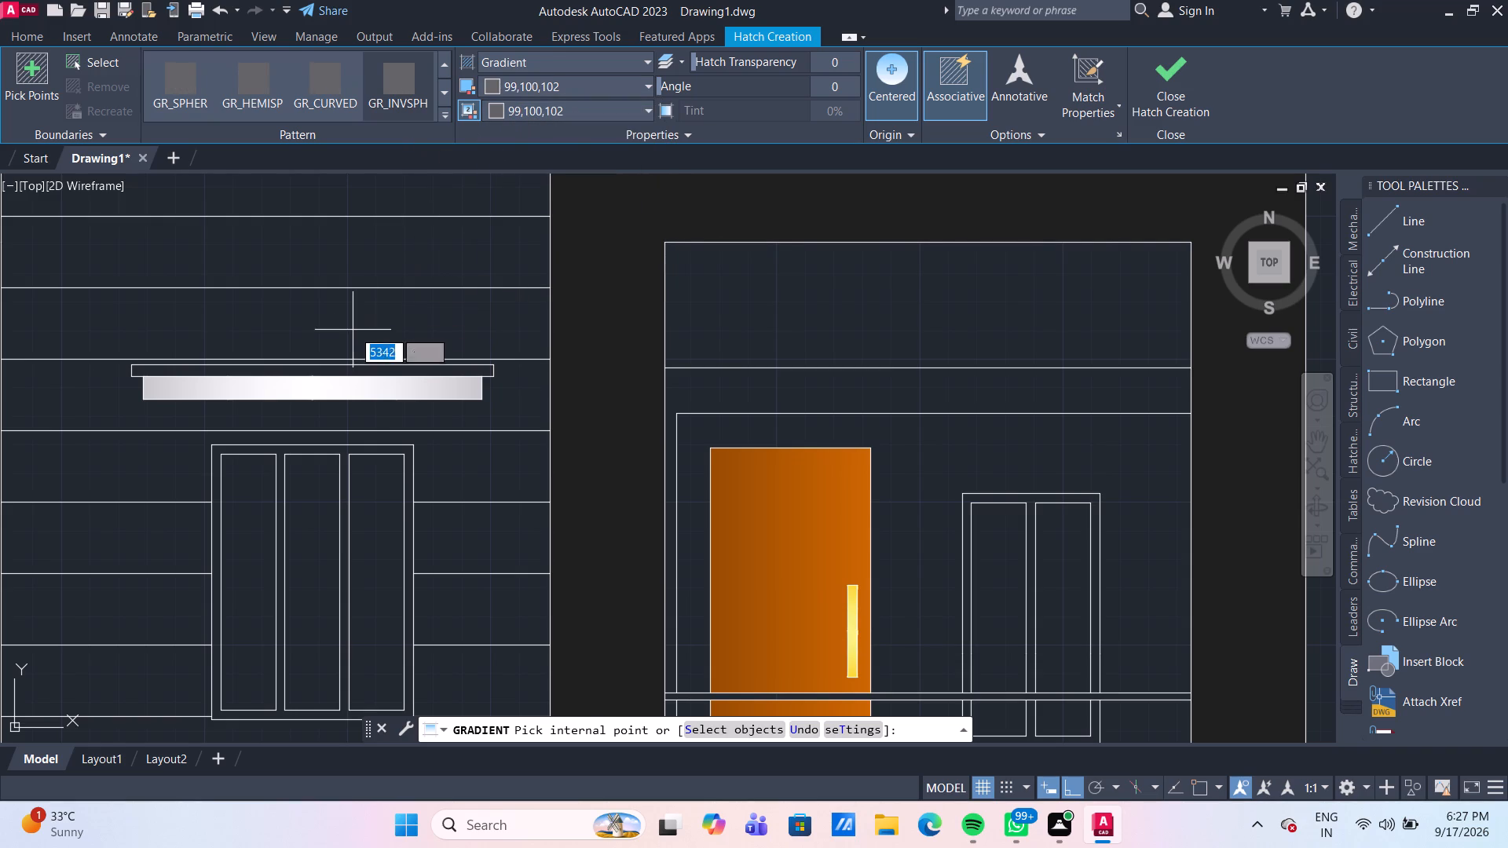
click(310, 369)
key(Escape)
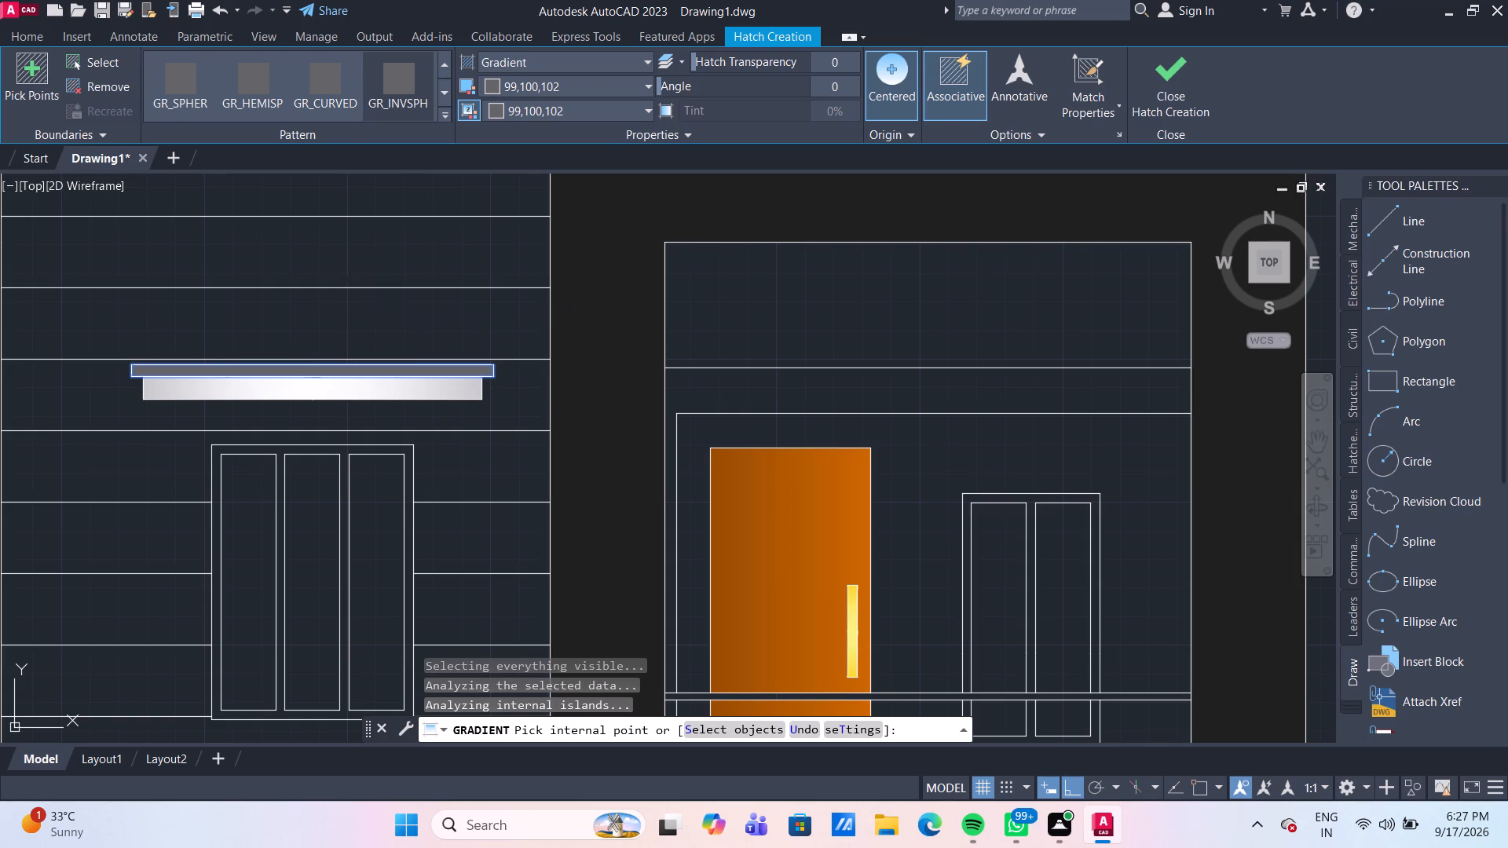
Examine the whole coloured elevation and the unfilled area around the upper-floor balcony door.
scroll(486, 367, down, 1)
scroll(485, 438, down, 1)
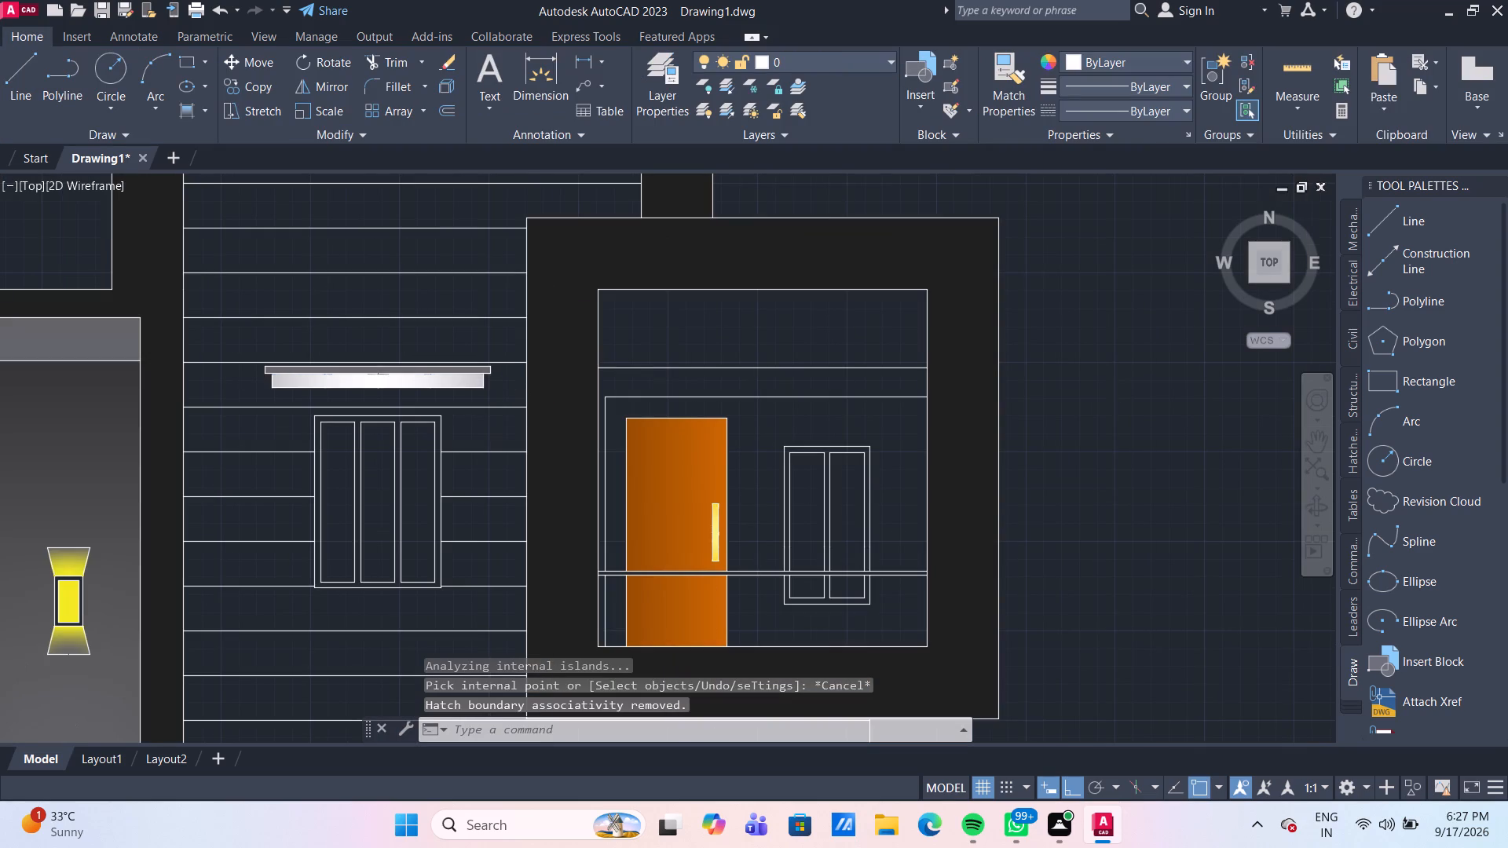
middle_drag(485, 426, 426, 308)
scroll(432, 339, down, 1)
middle_drag(449, 432, 426, 381)
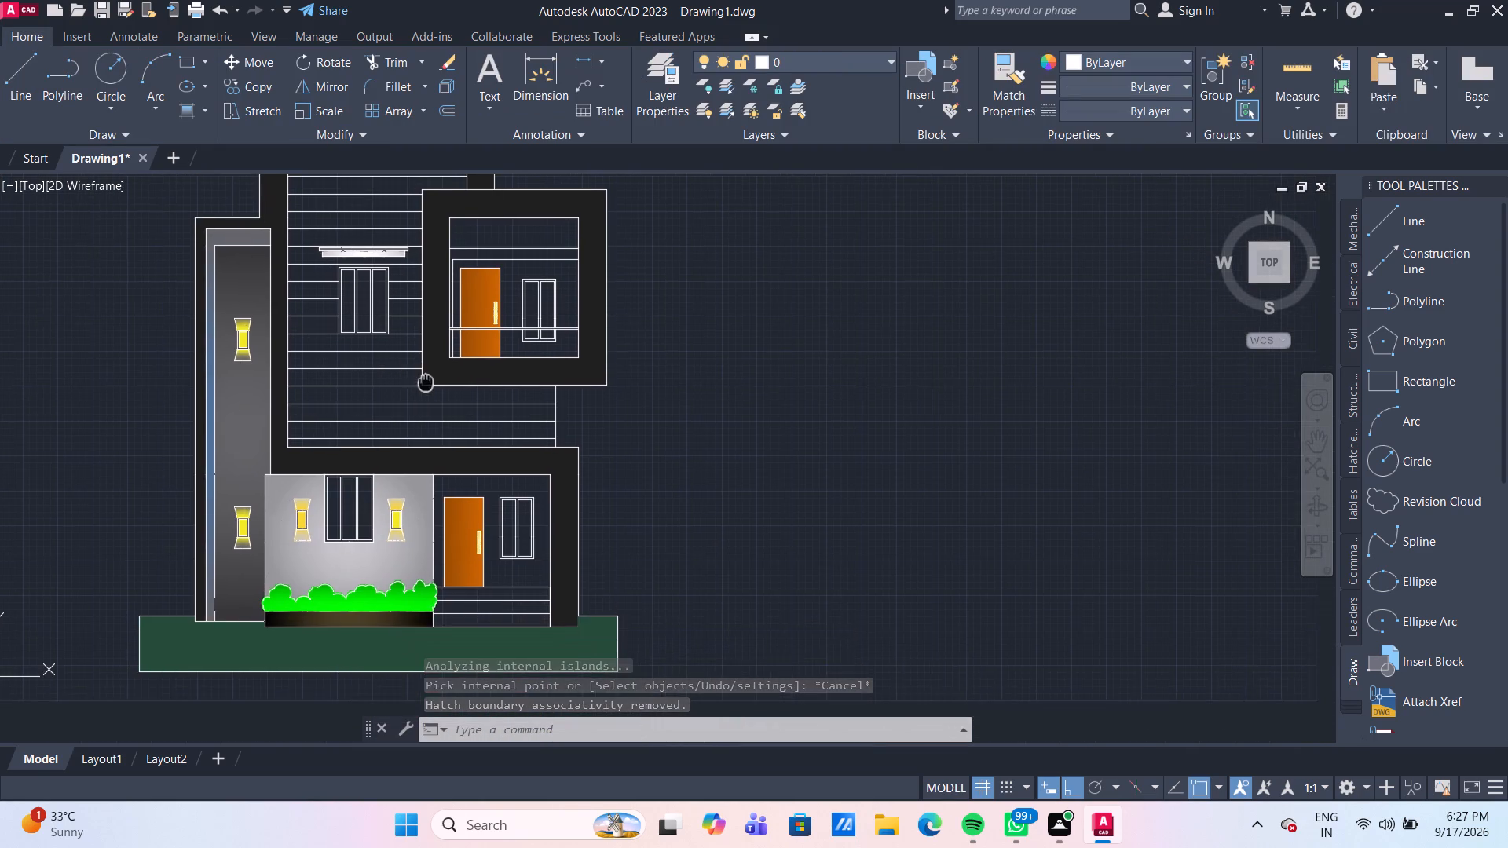
middle_drag(426, 381, 343, 408)
scroll(343, 408, down, 1)
scroll(430, 316, up, 2)
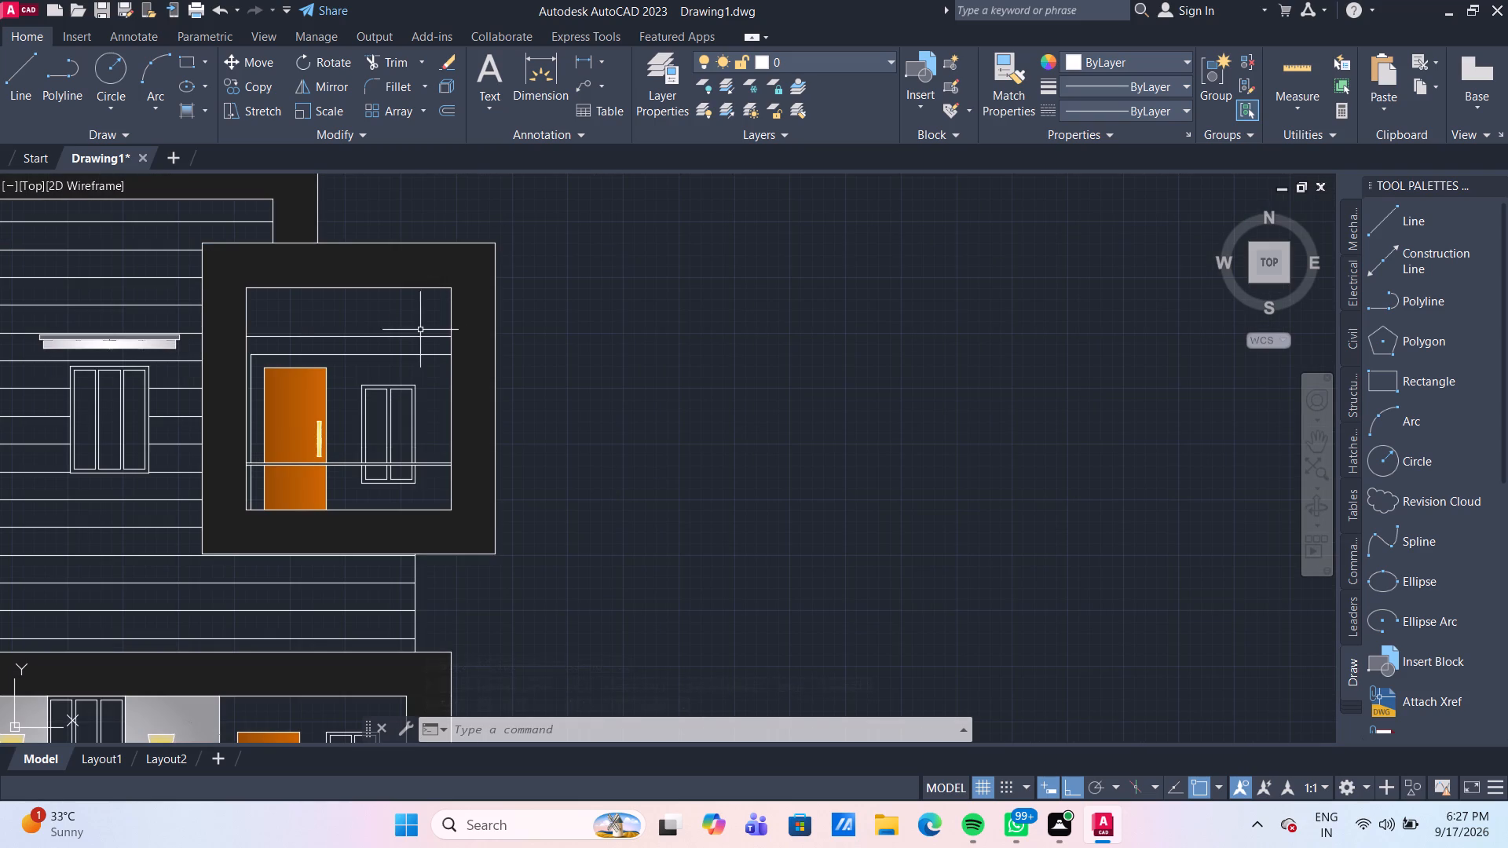
Start a gradient fill for the band above the upper-floor balcony door, setting its colours to index 75 and index 66.
scroll(323, 322, up, 1)
middle_drag(323, 322, 368, 313)
scroll(346, 318, up, 1)
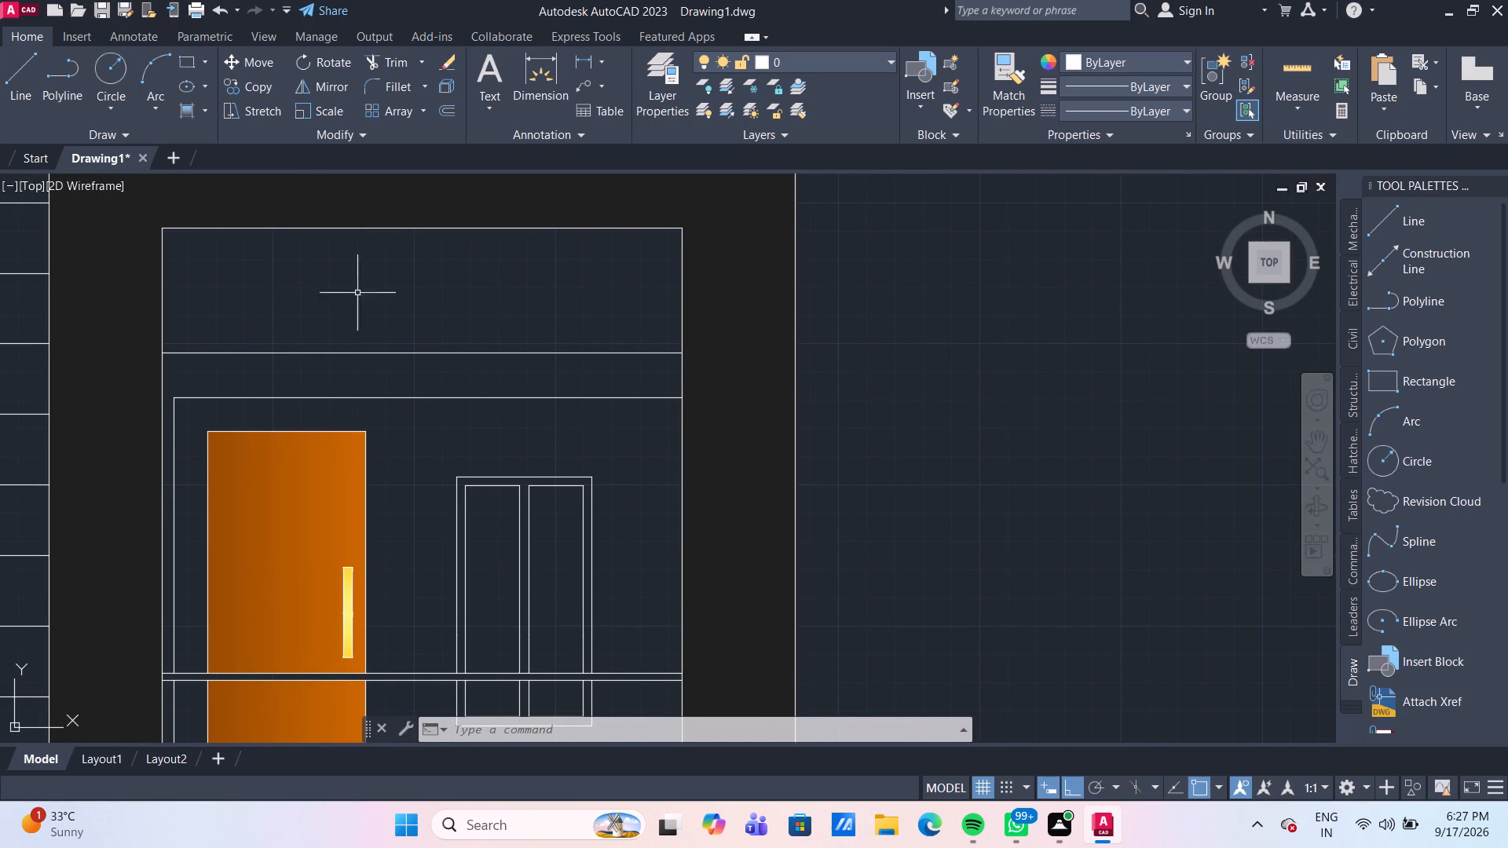
click(192, 109)
click(551, 83)
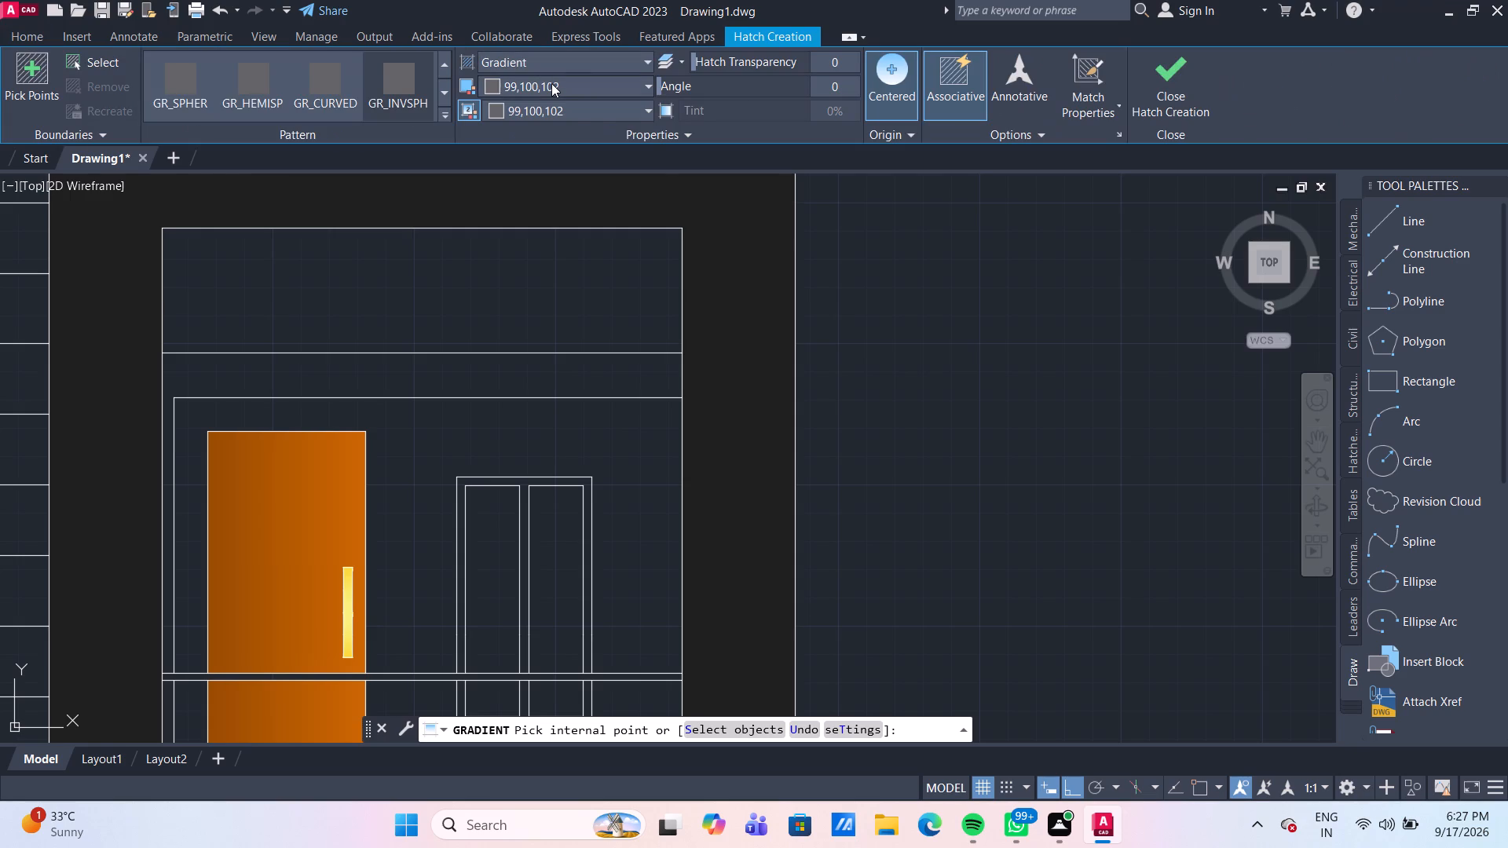
click(566, 302)
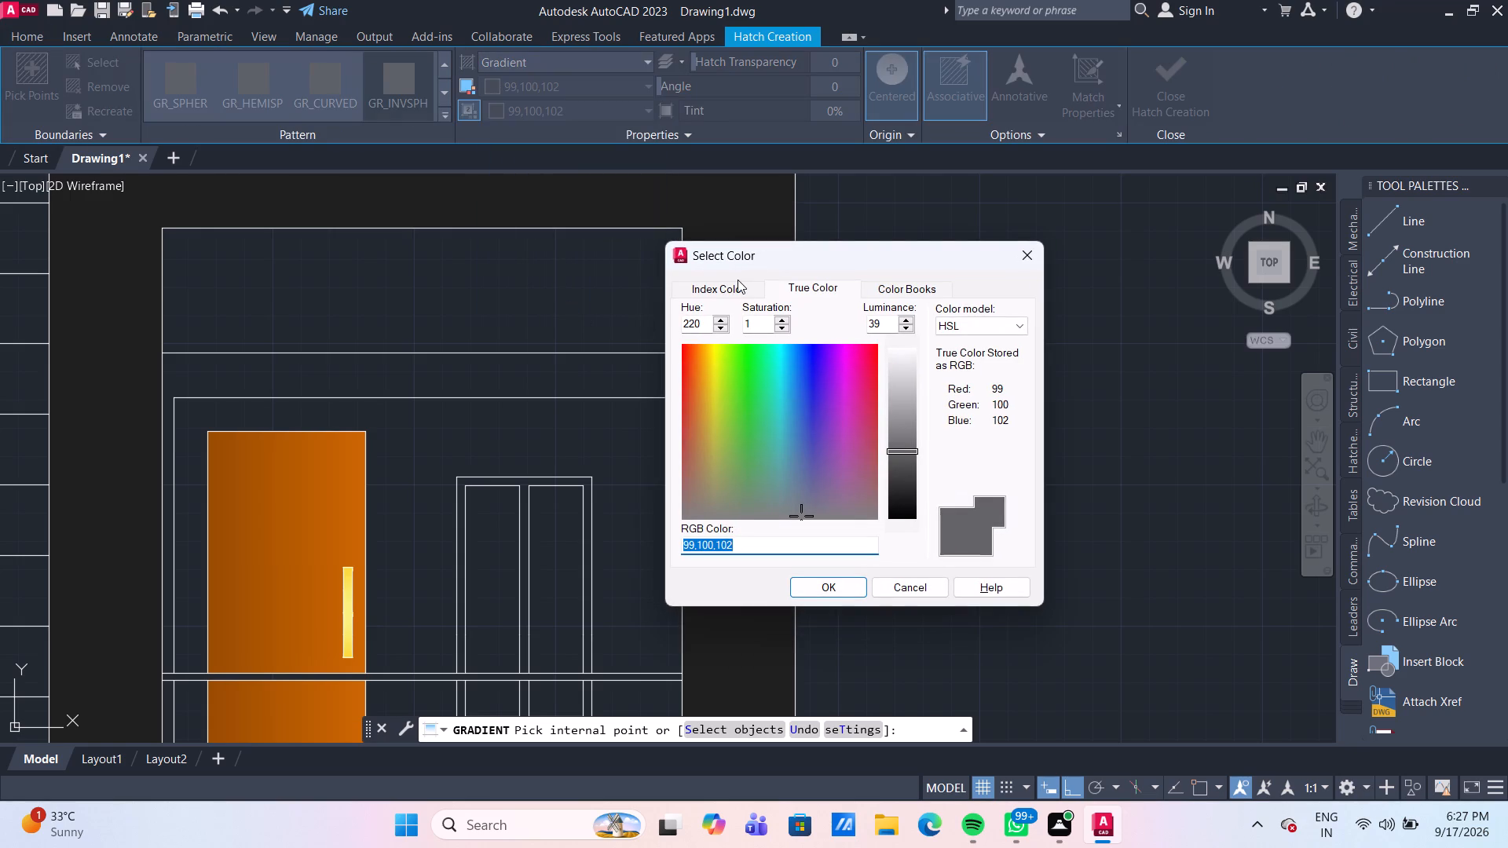
click(735, 294)
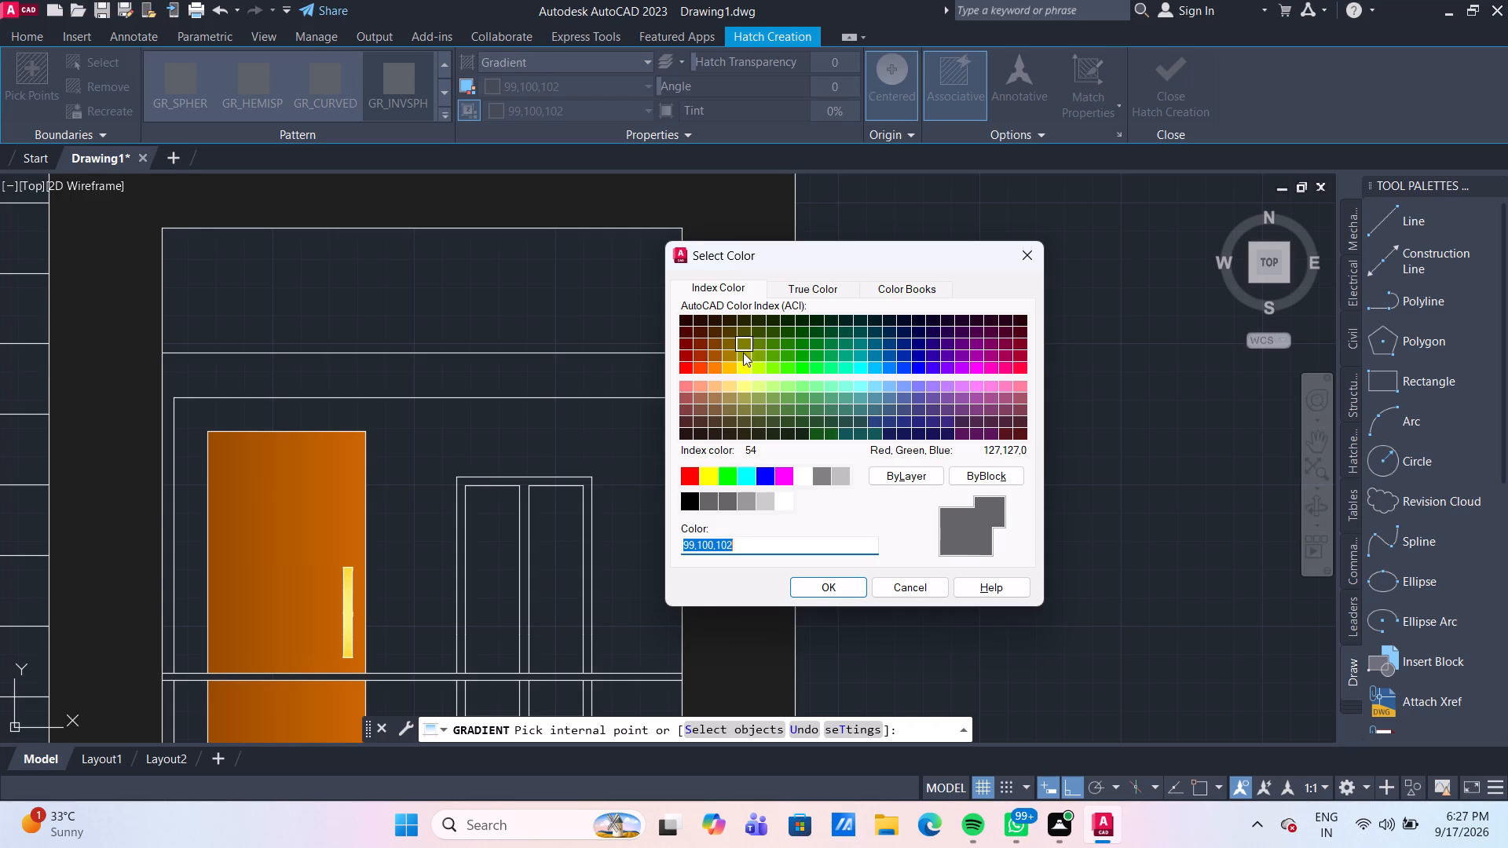
click(775, 408)
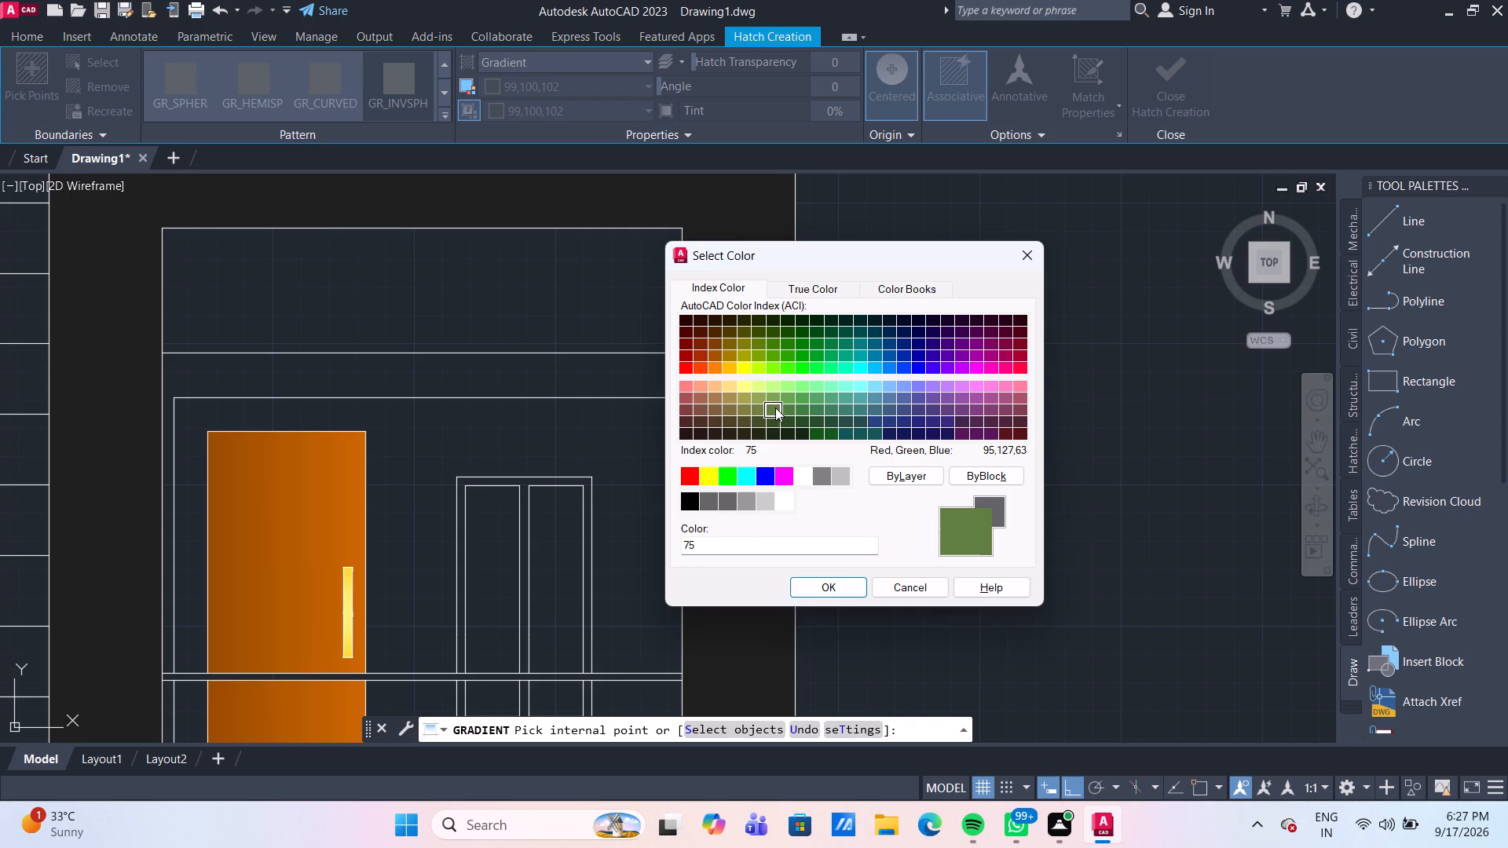
click(833, 592)
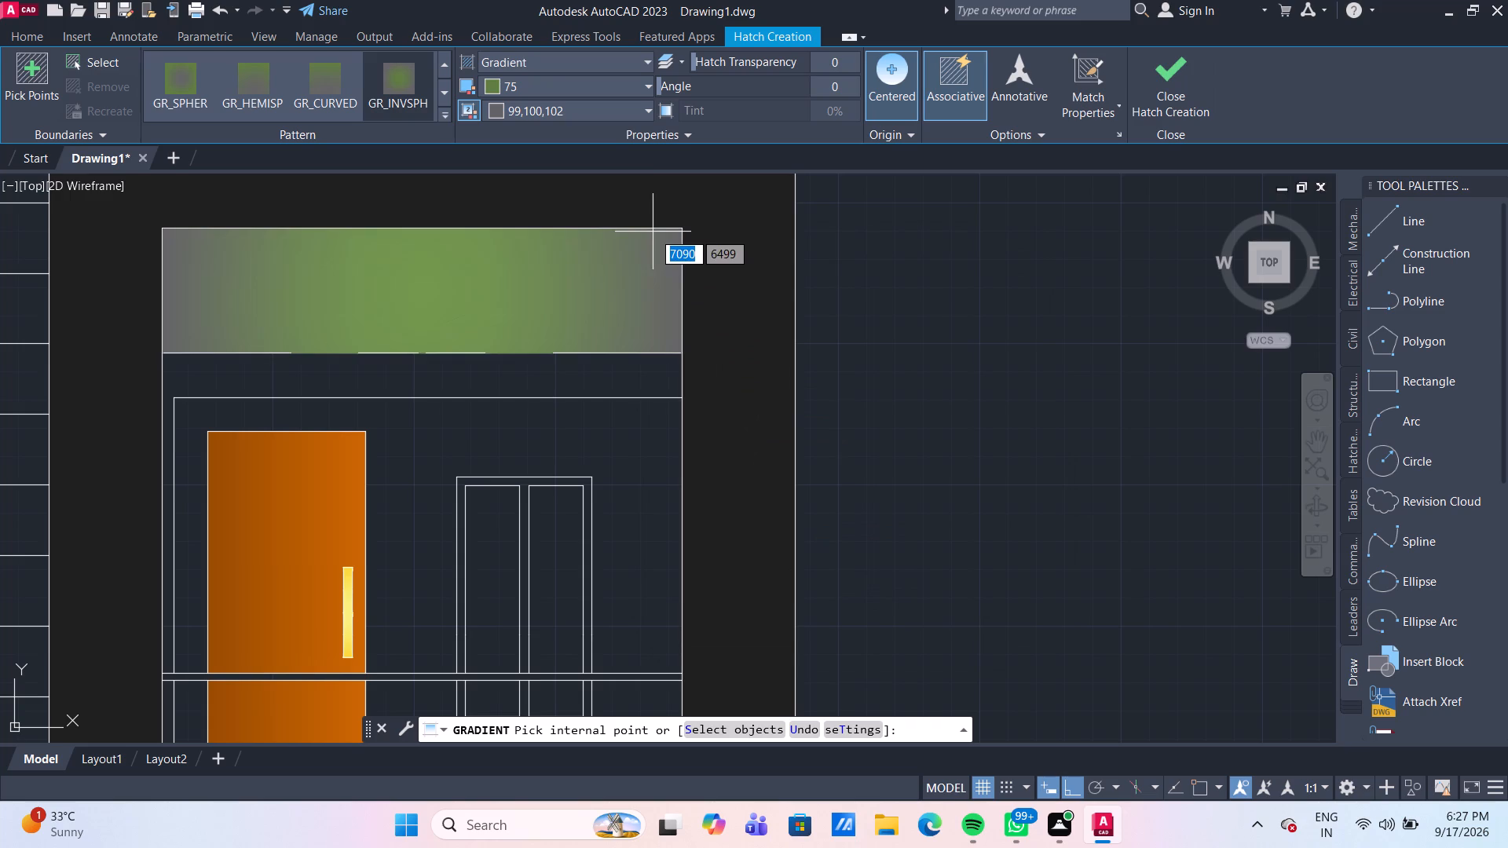
click(574, 114)
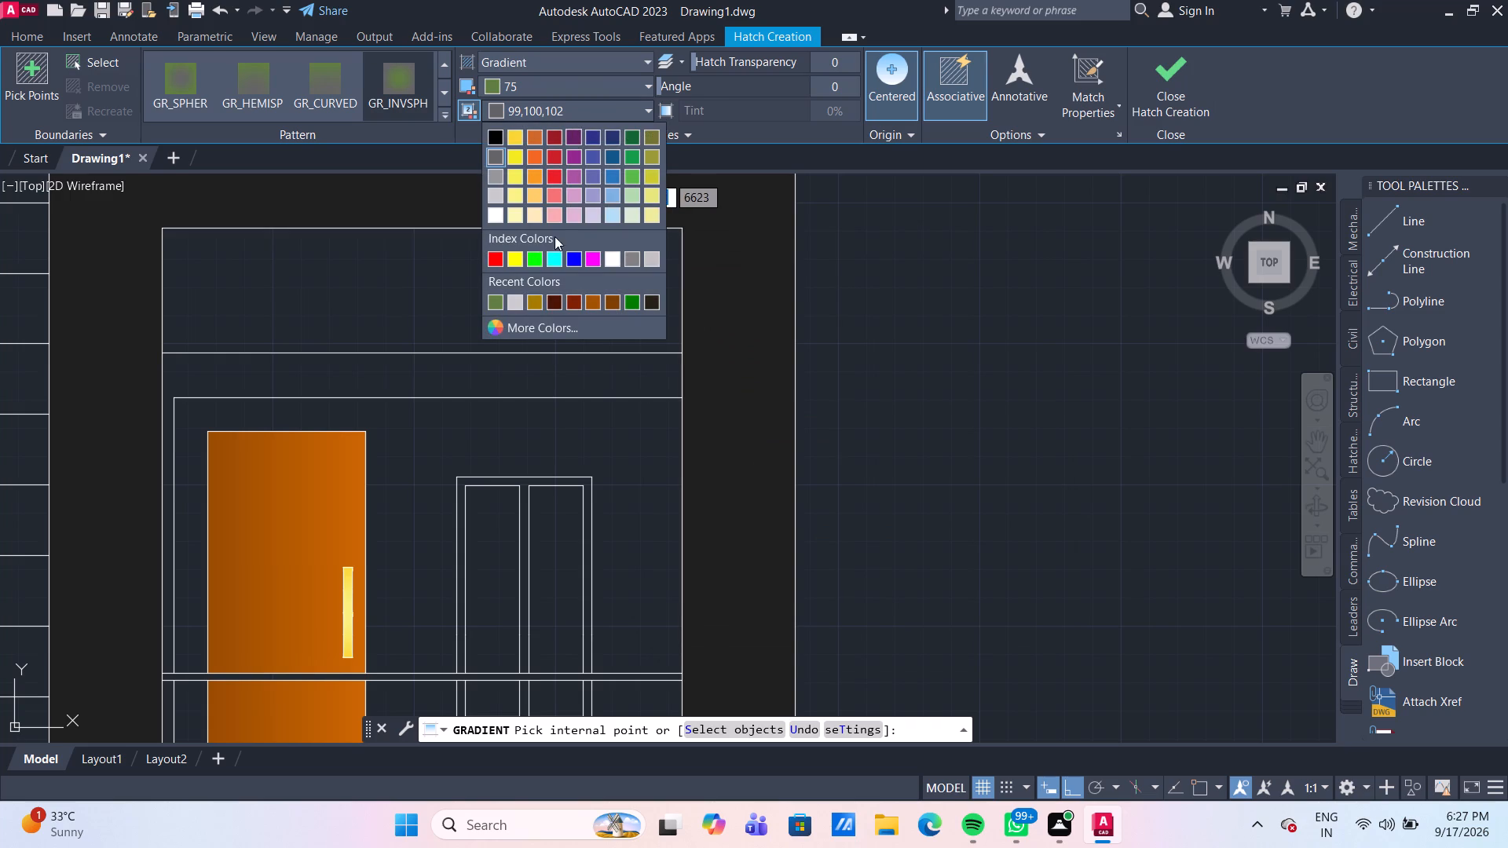
click(540, 331)
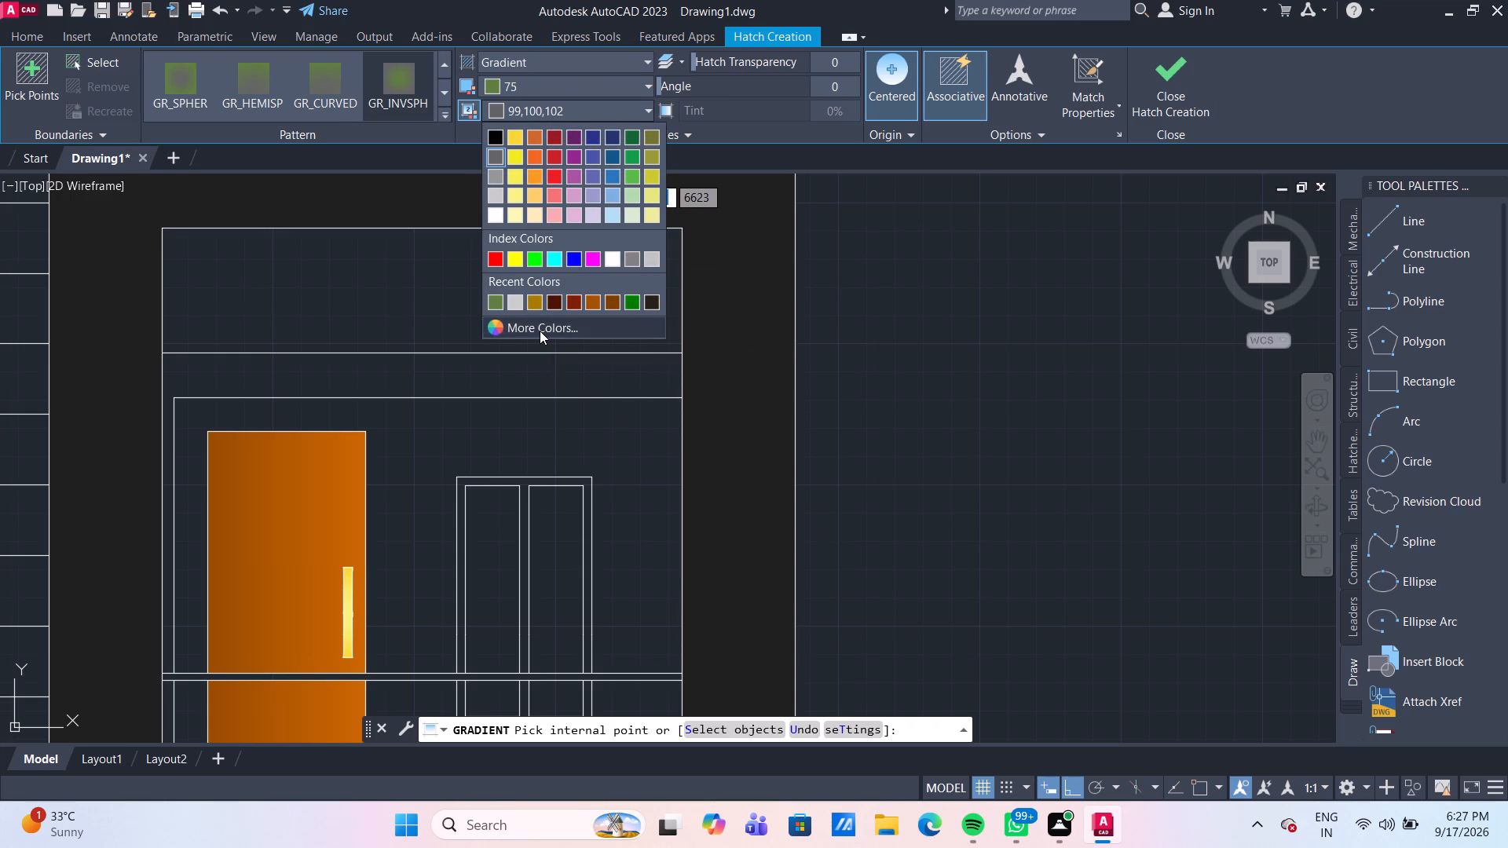
click(730, 287)
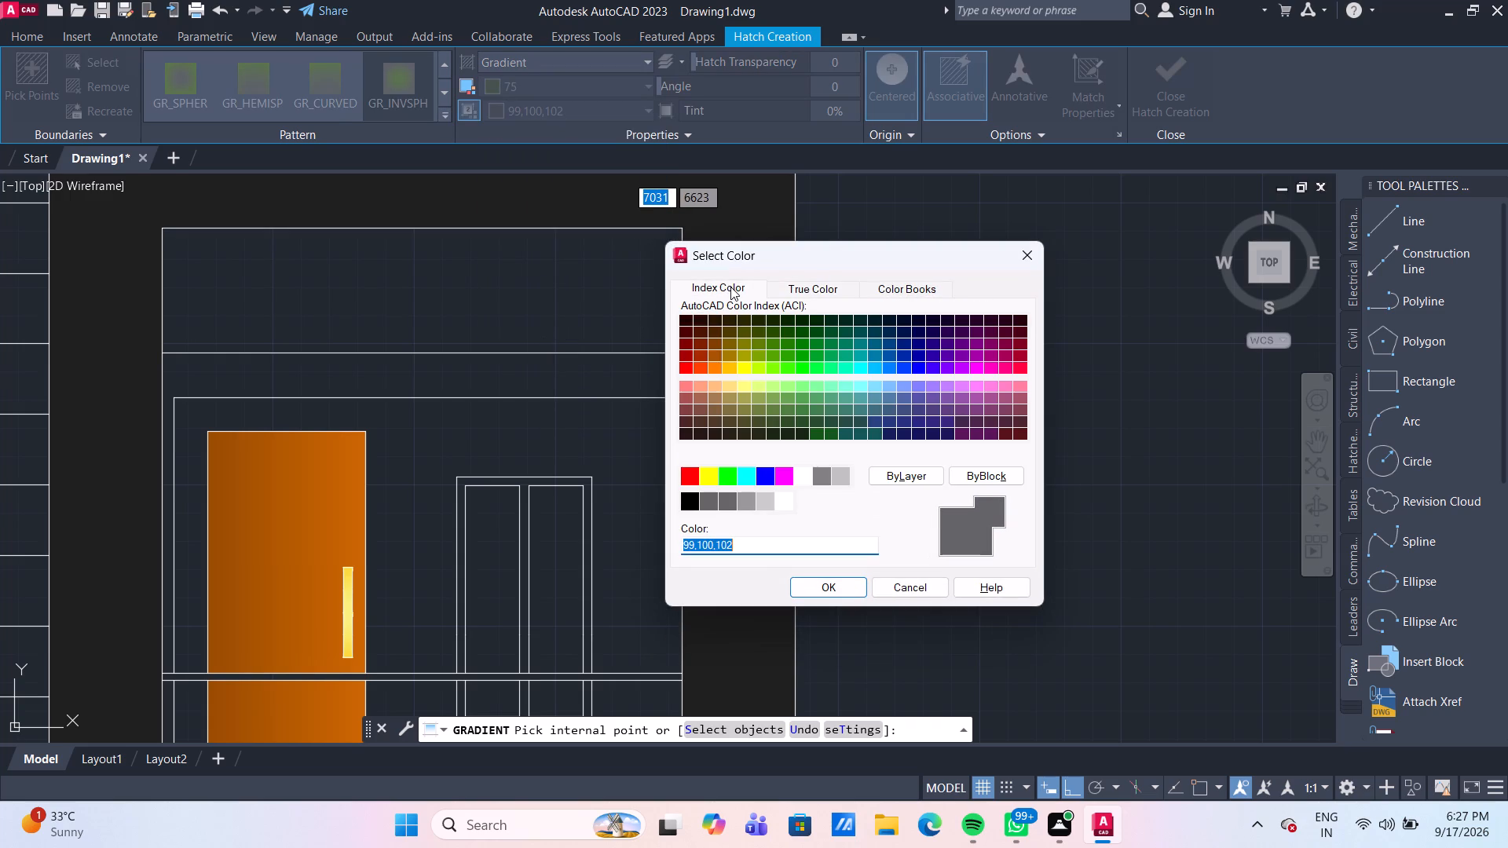
click(822, 438)
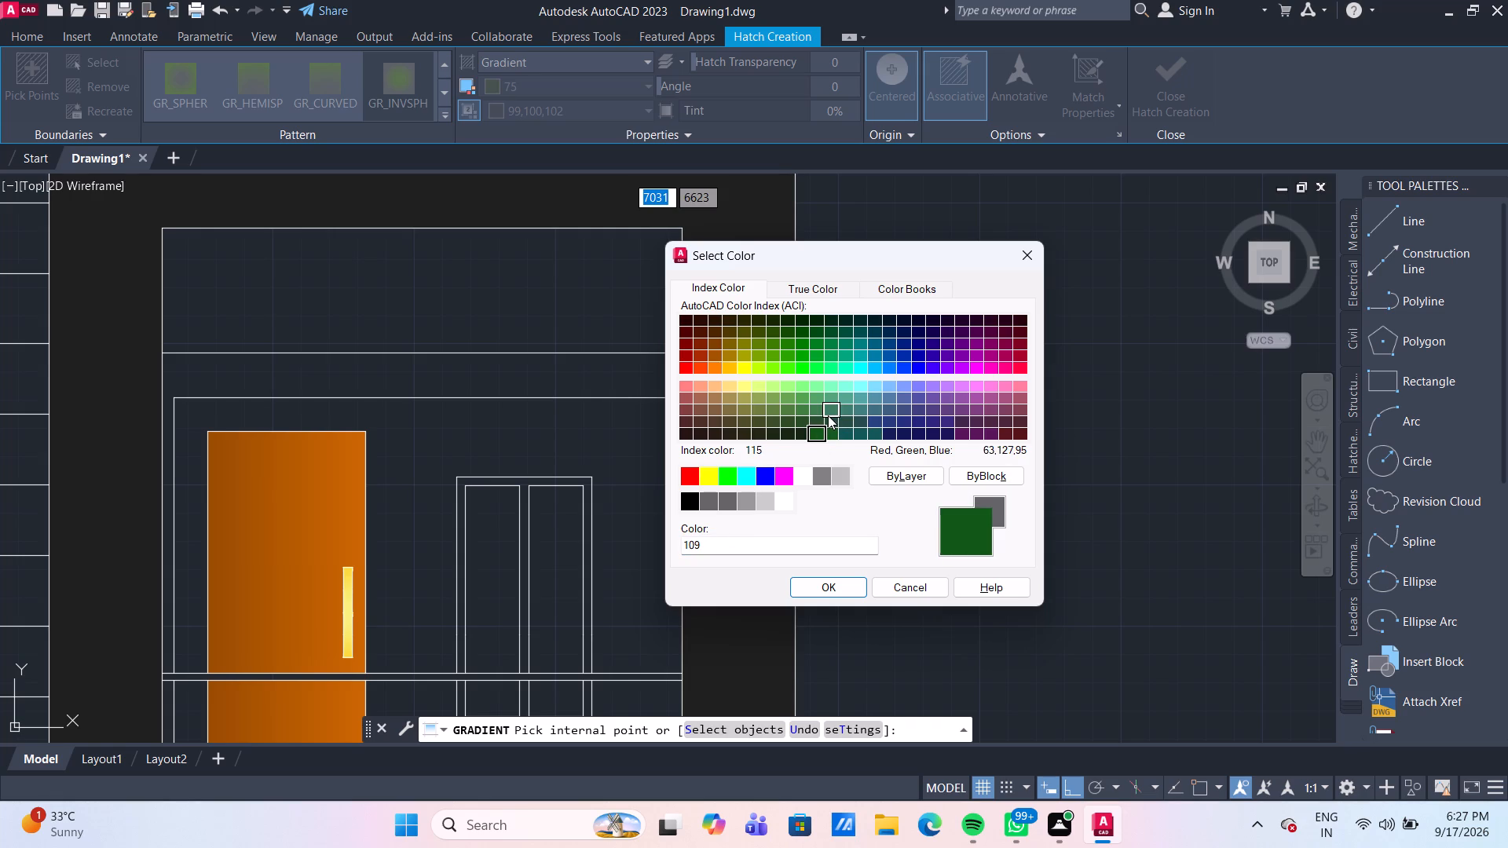
click(754, 332)
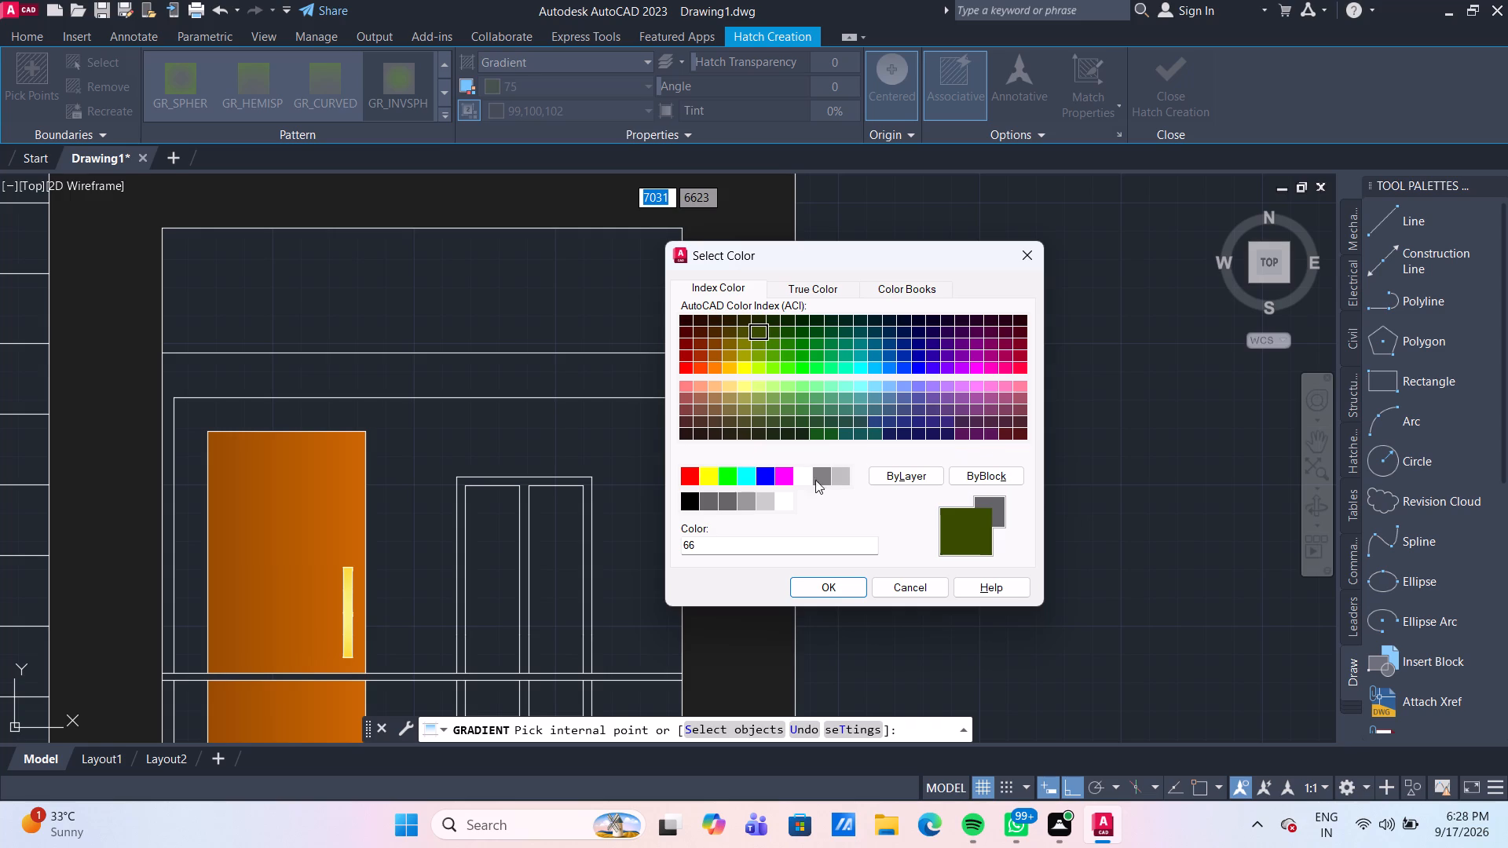
click(841, 589)
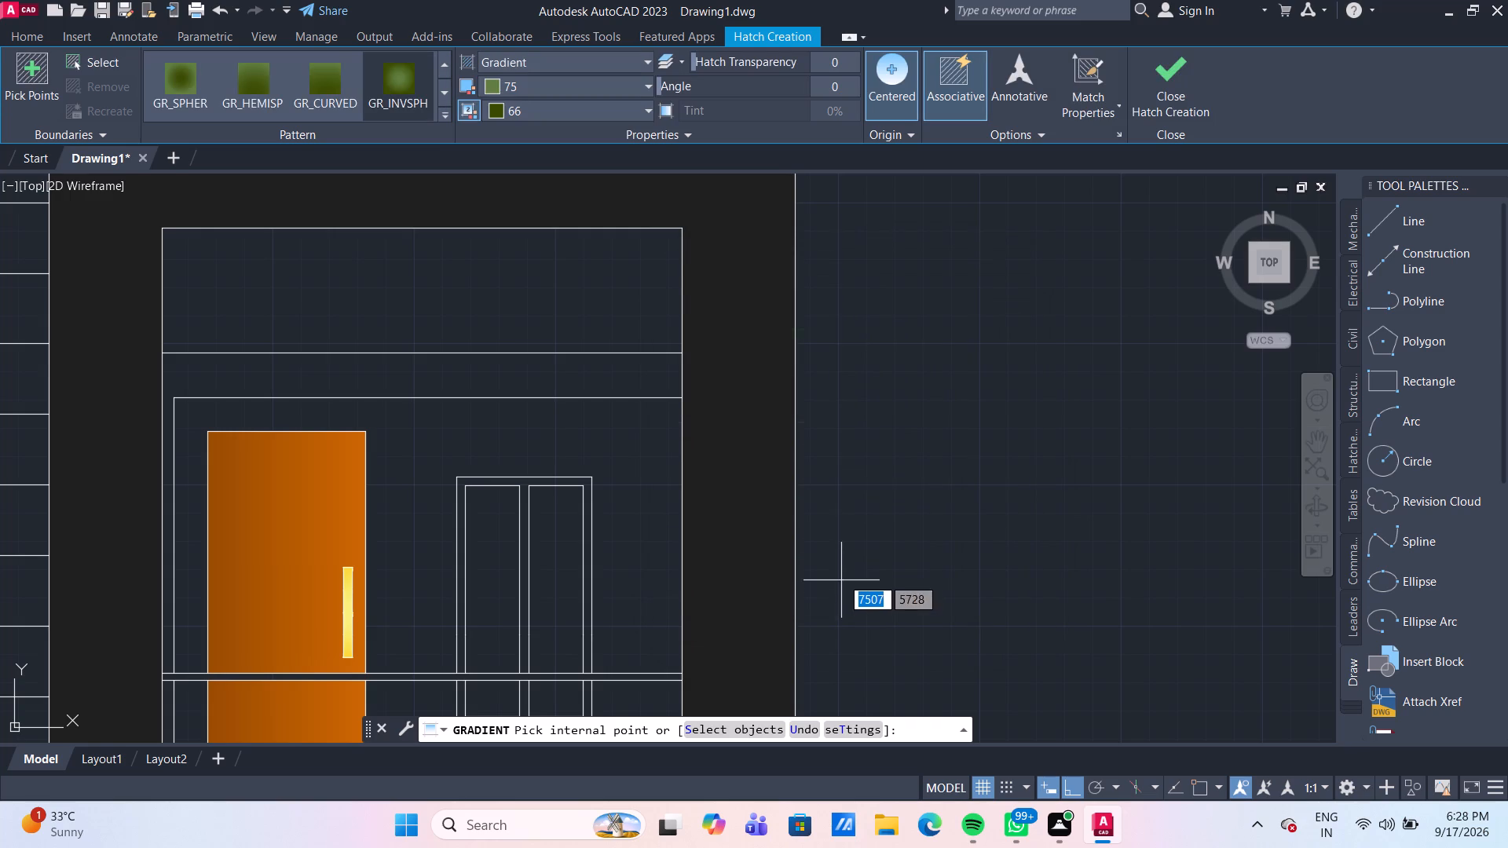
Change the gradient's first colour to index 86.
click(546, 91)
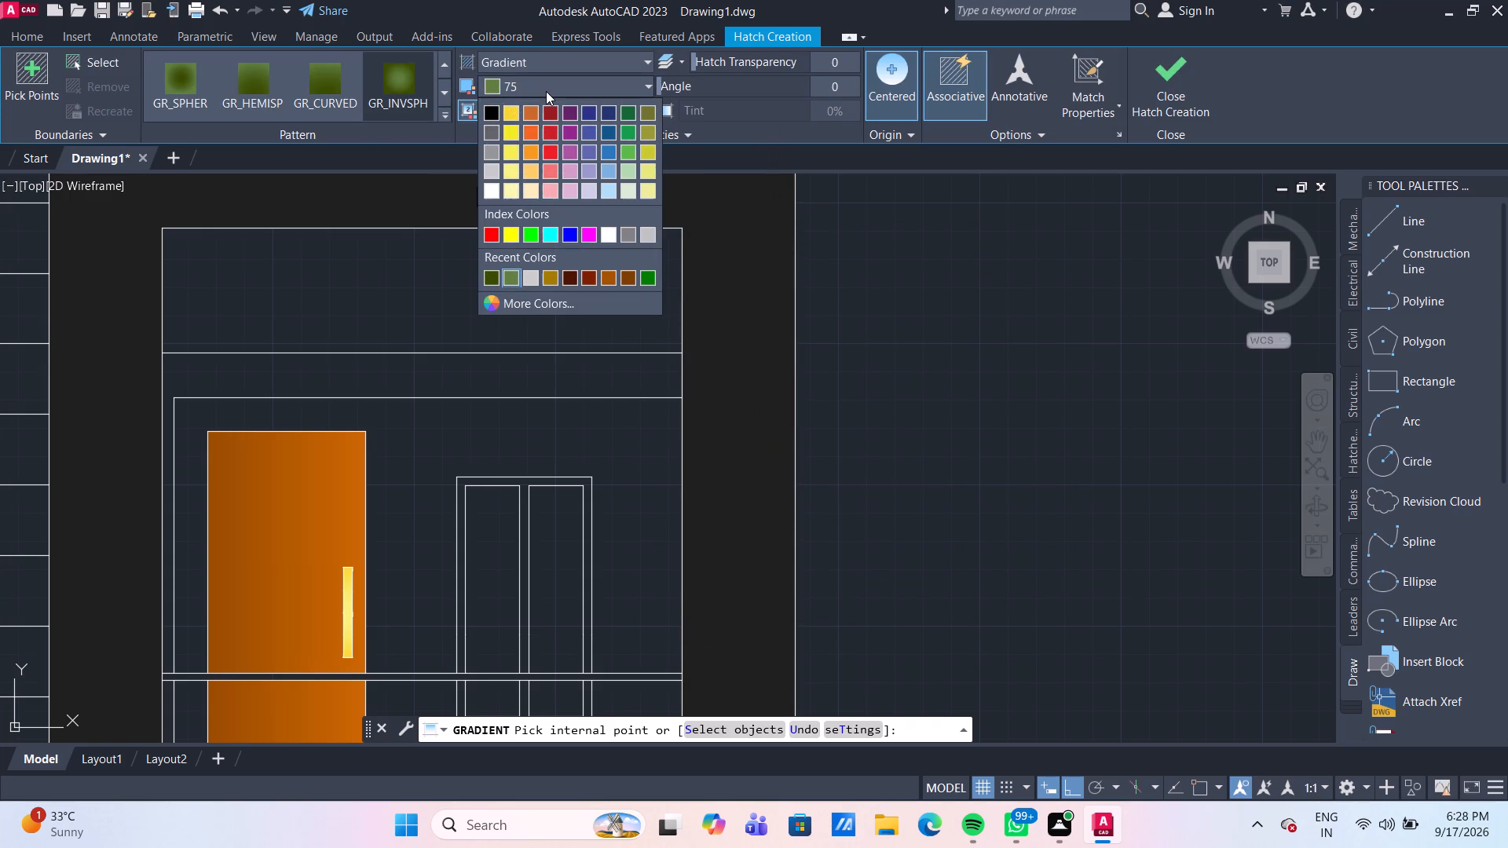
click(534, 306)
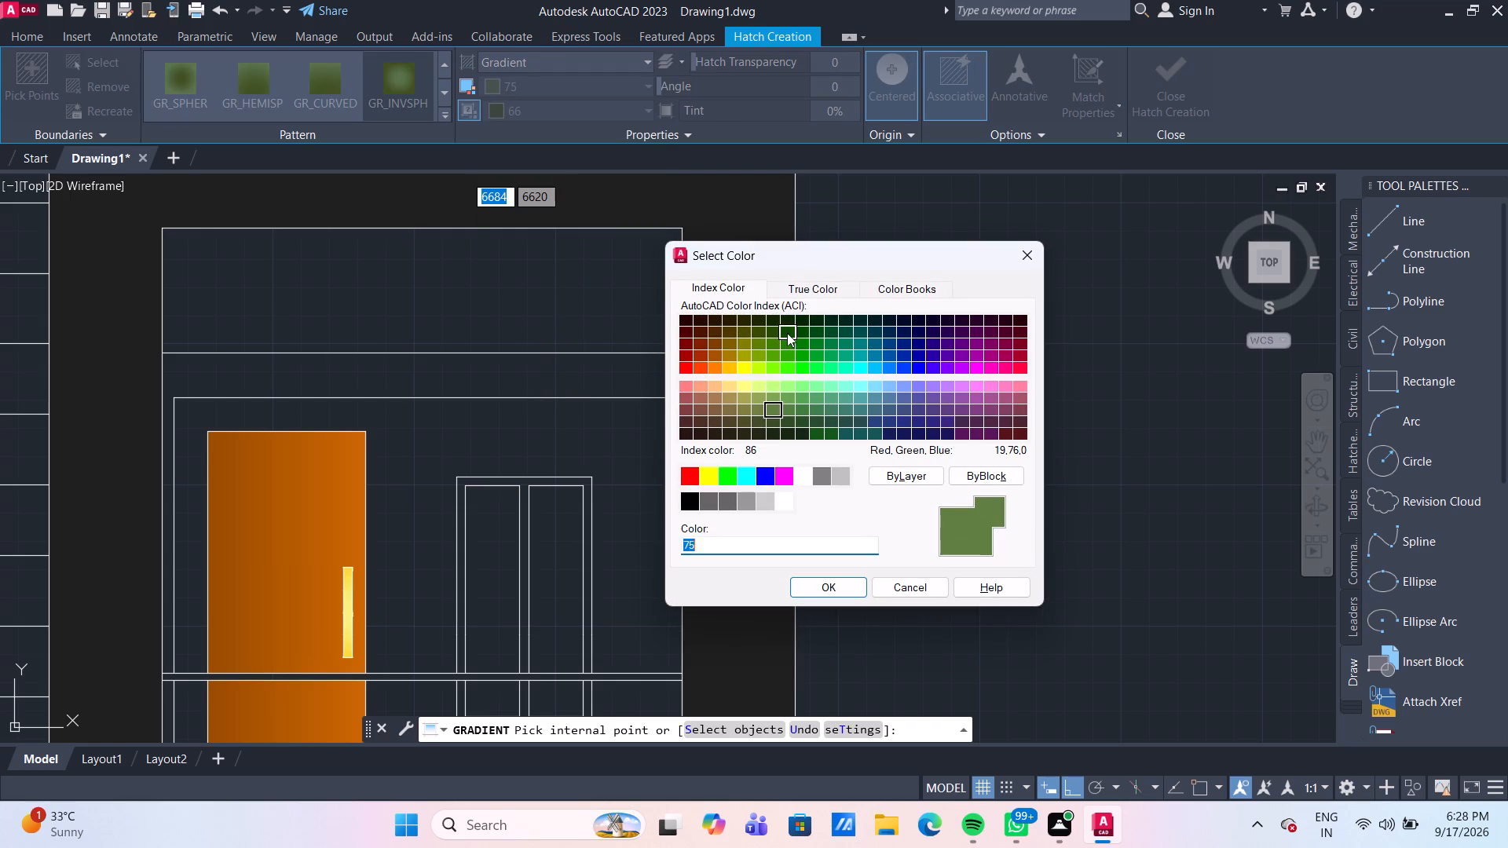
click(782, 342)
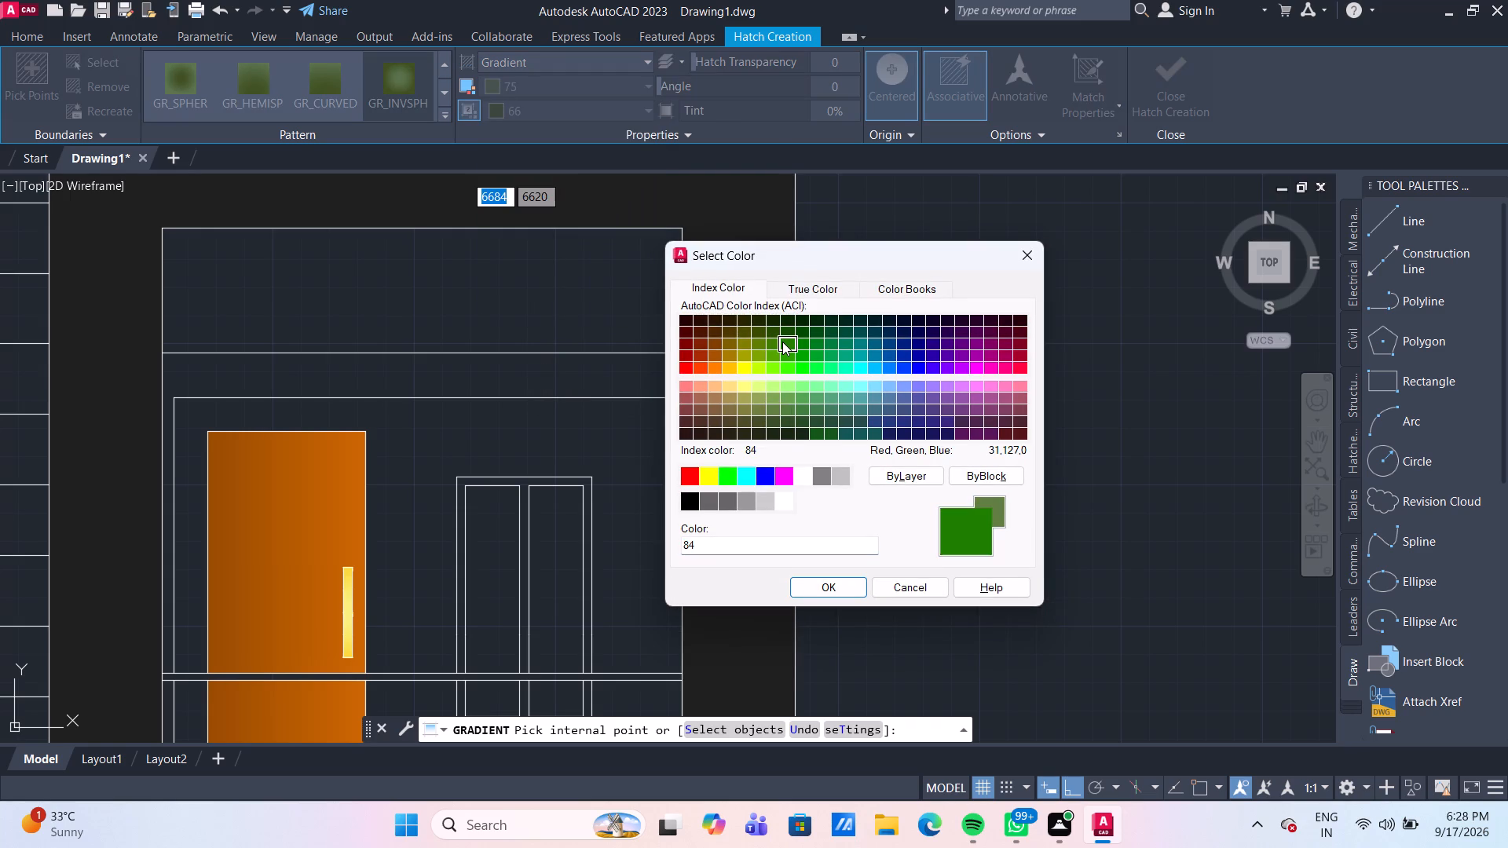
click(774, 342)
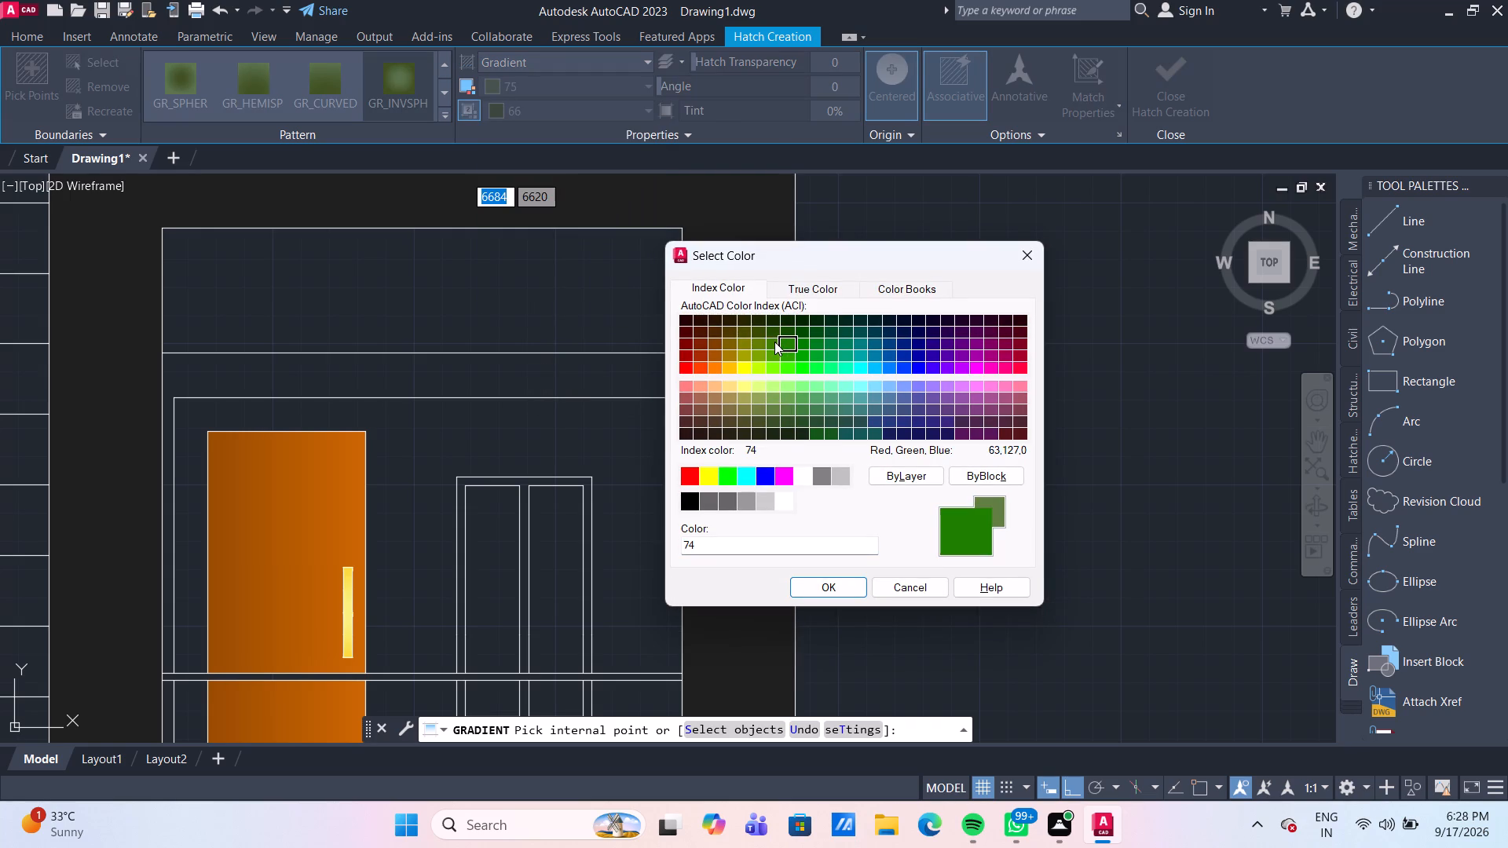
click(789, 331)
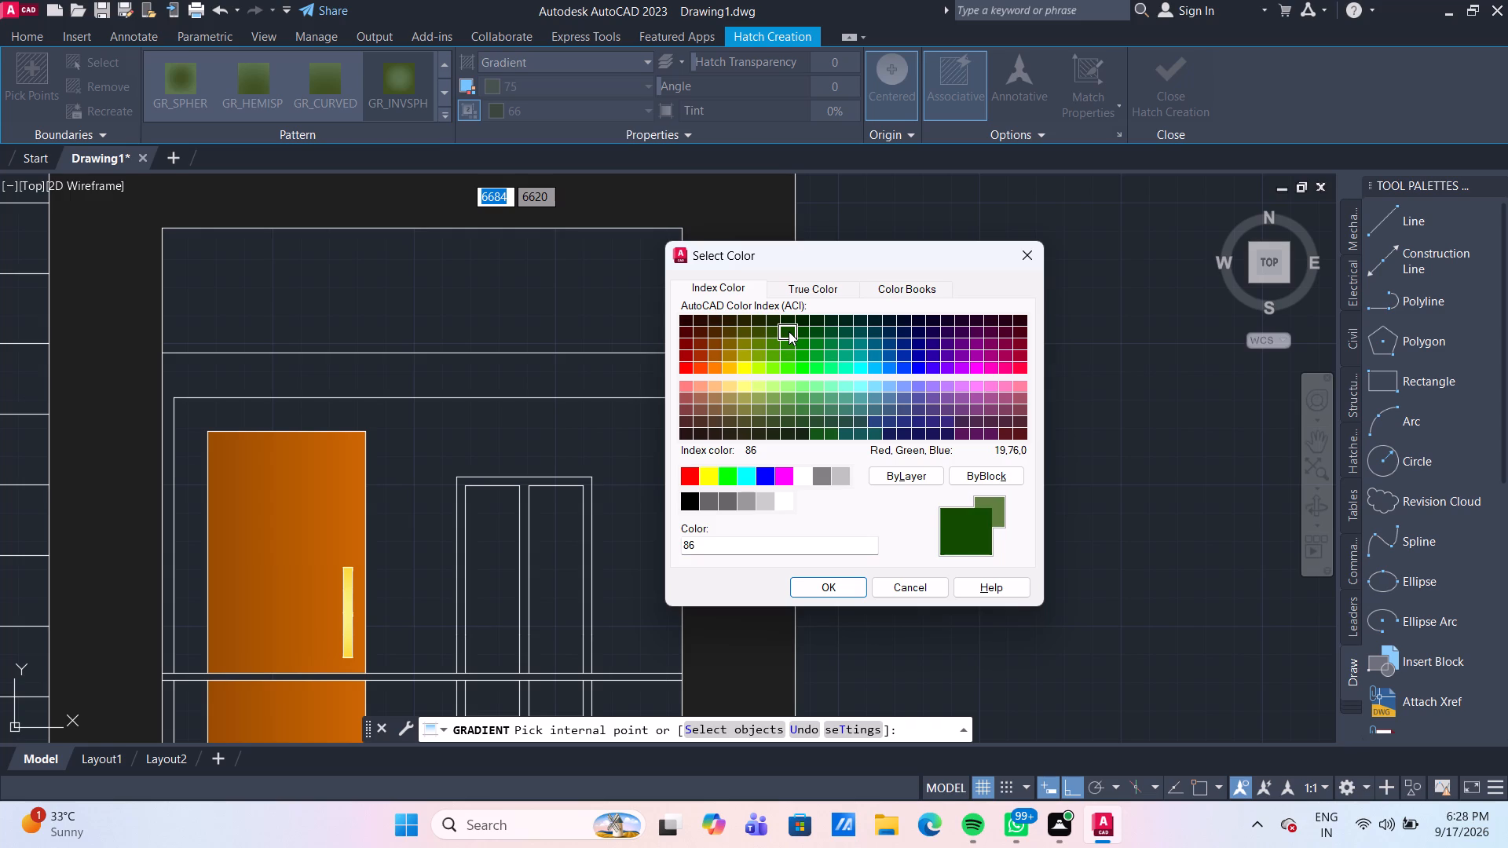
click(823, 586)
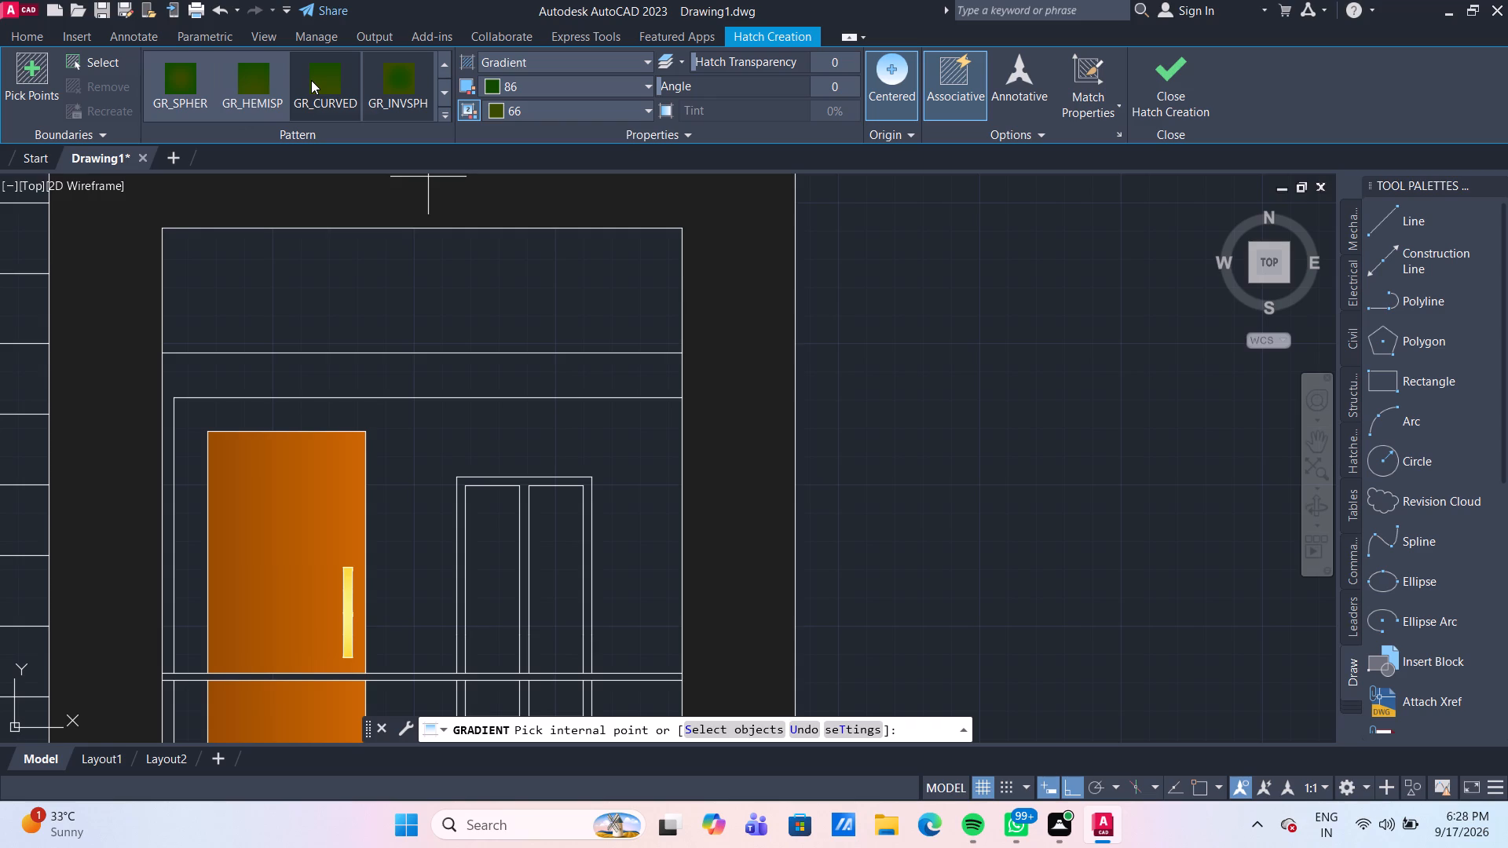
Fill the band above the upper-floor balcony door with a GR_INVCUR gradient of index colours 88 and 106.
click(442, 90)
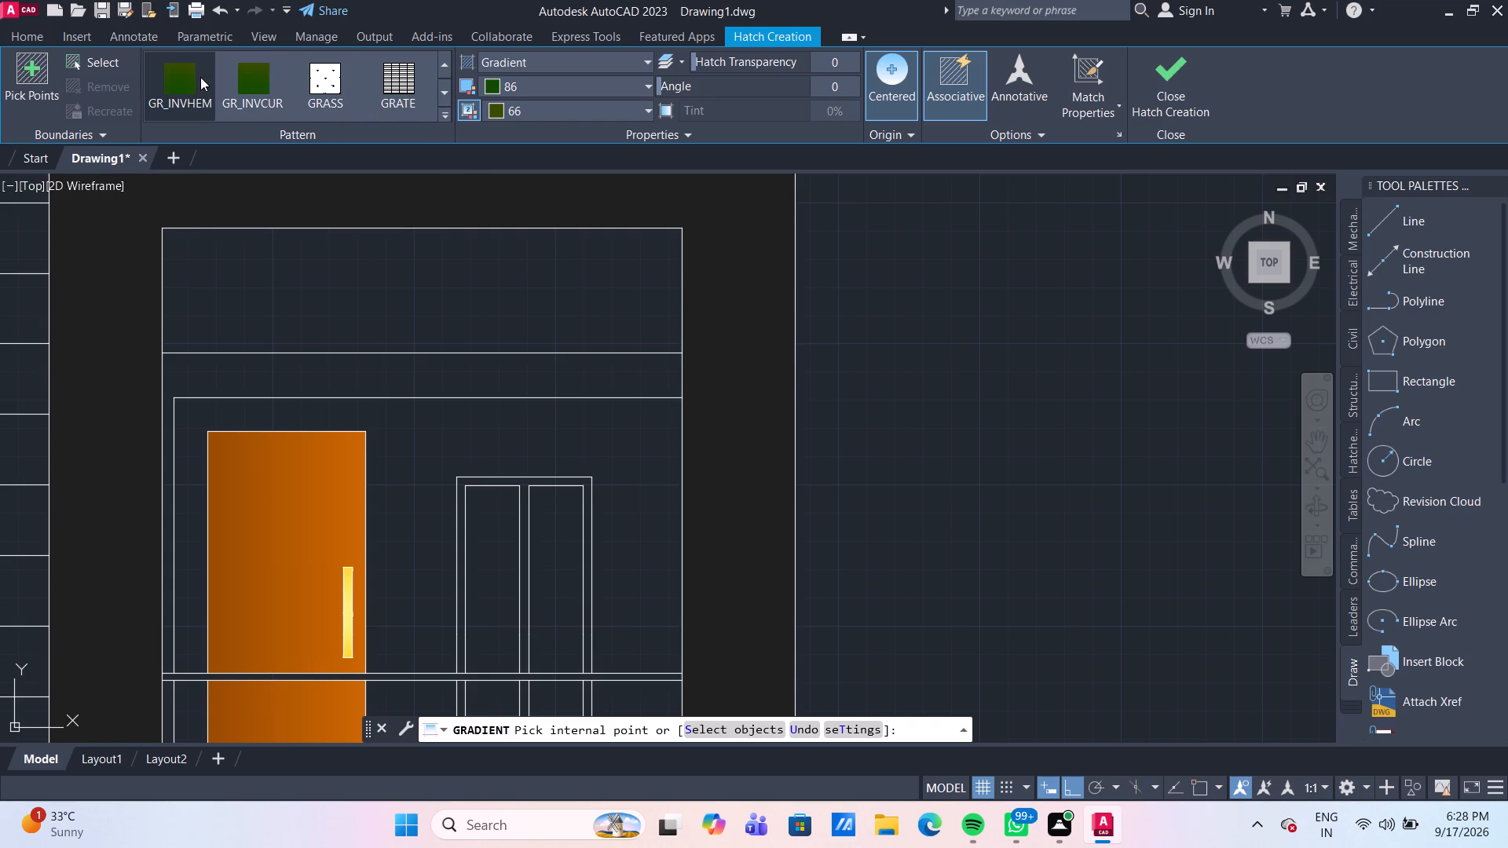
click(254, 86)
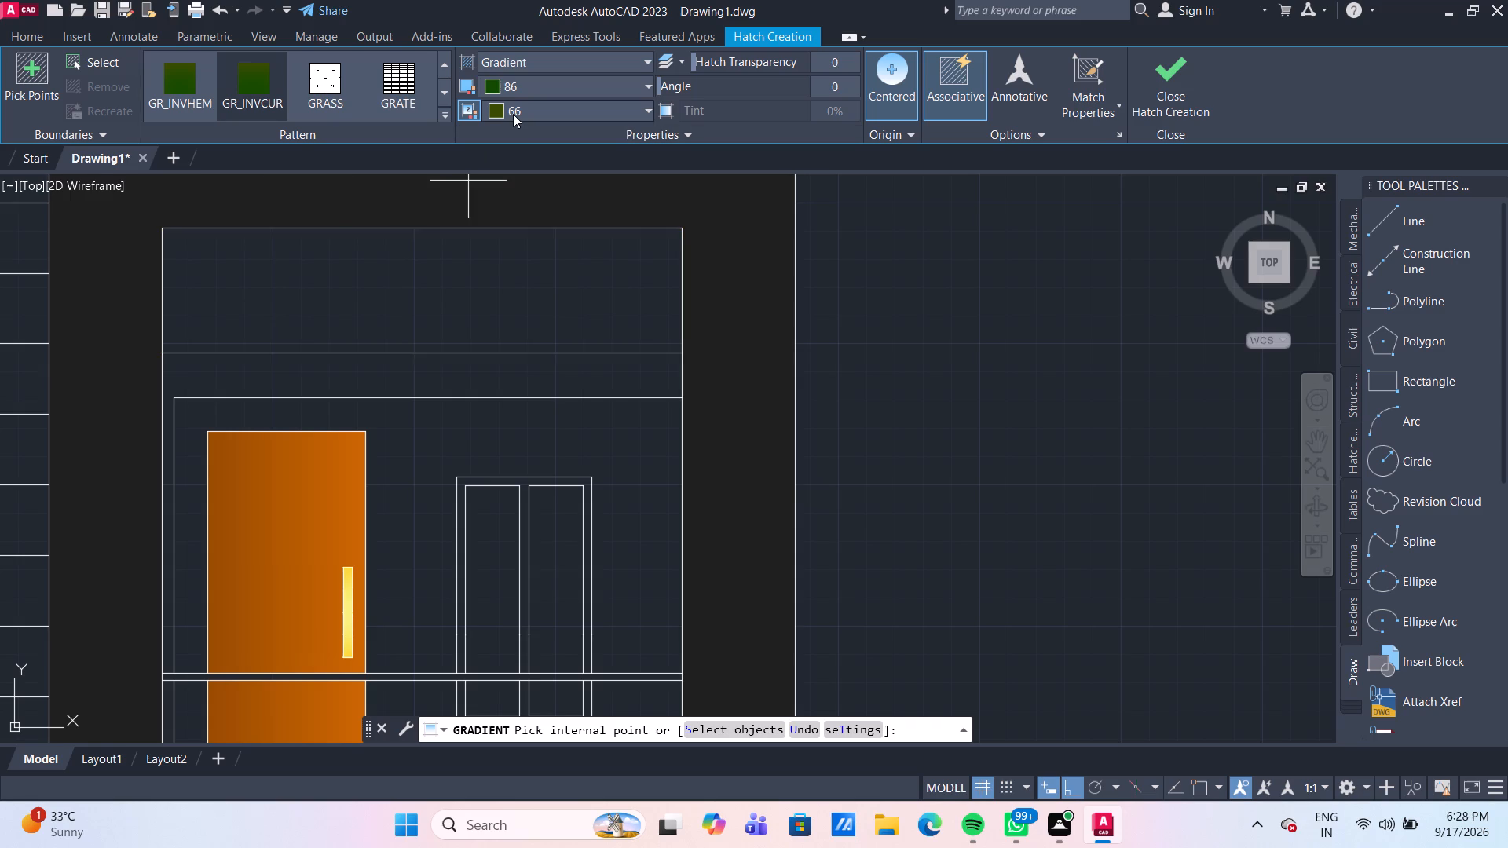
scroll(480, 284, down, 3)
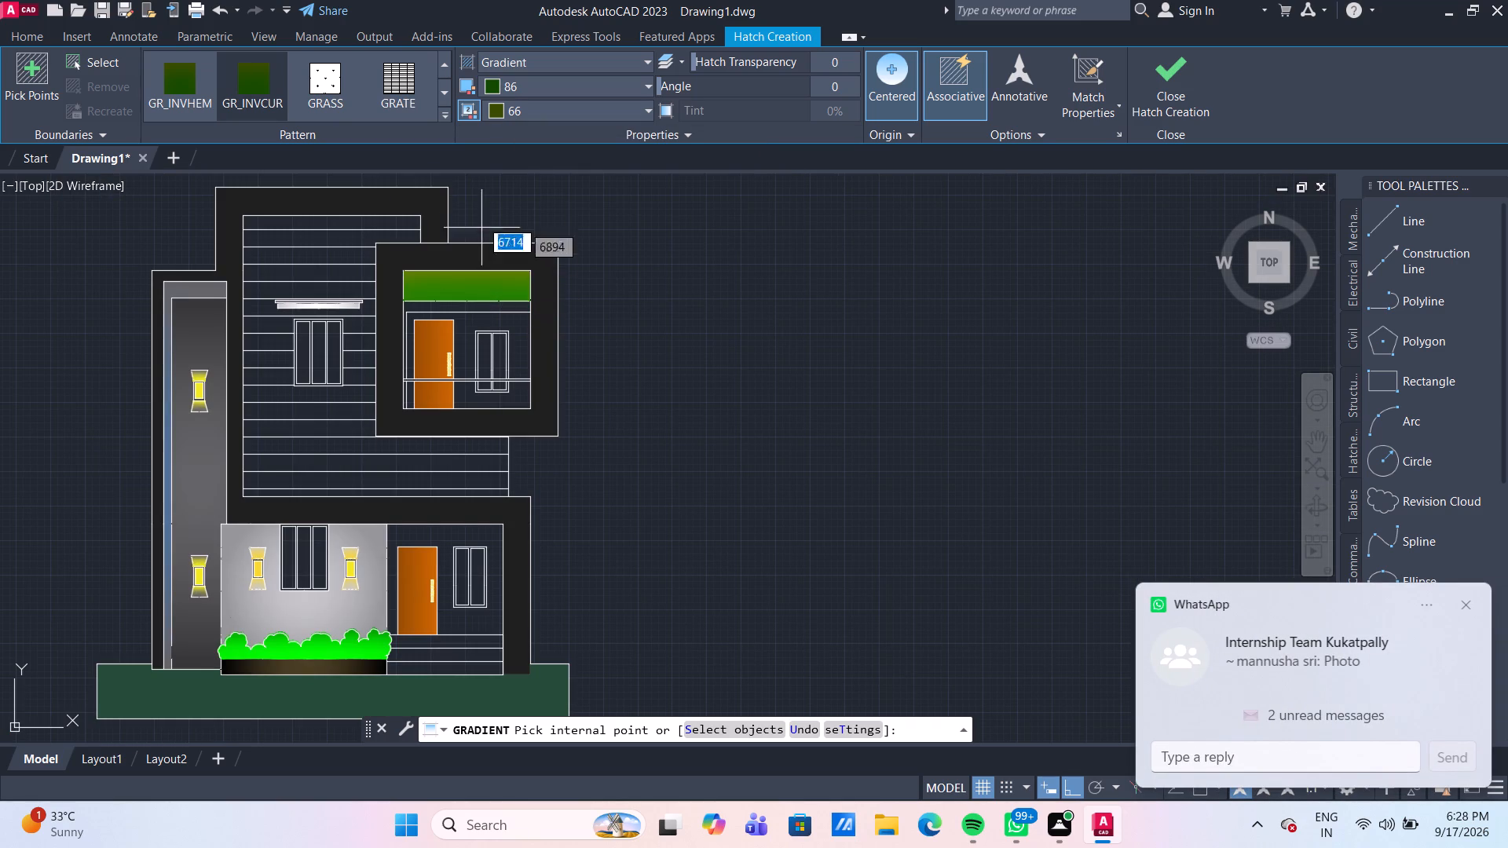
click(534, 86)
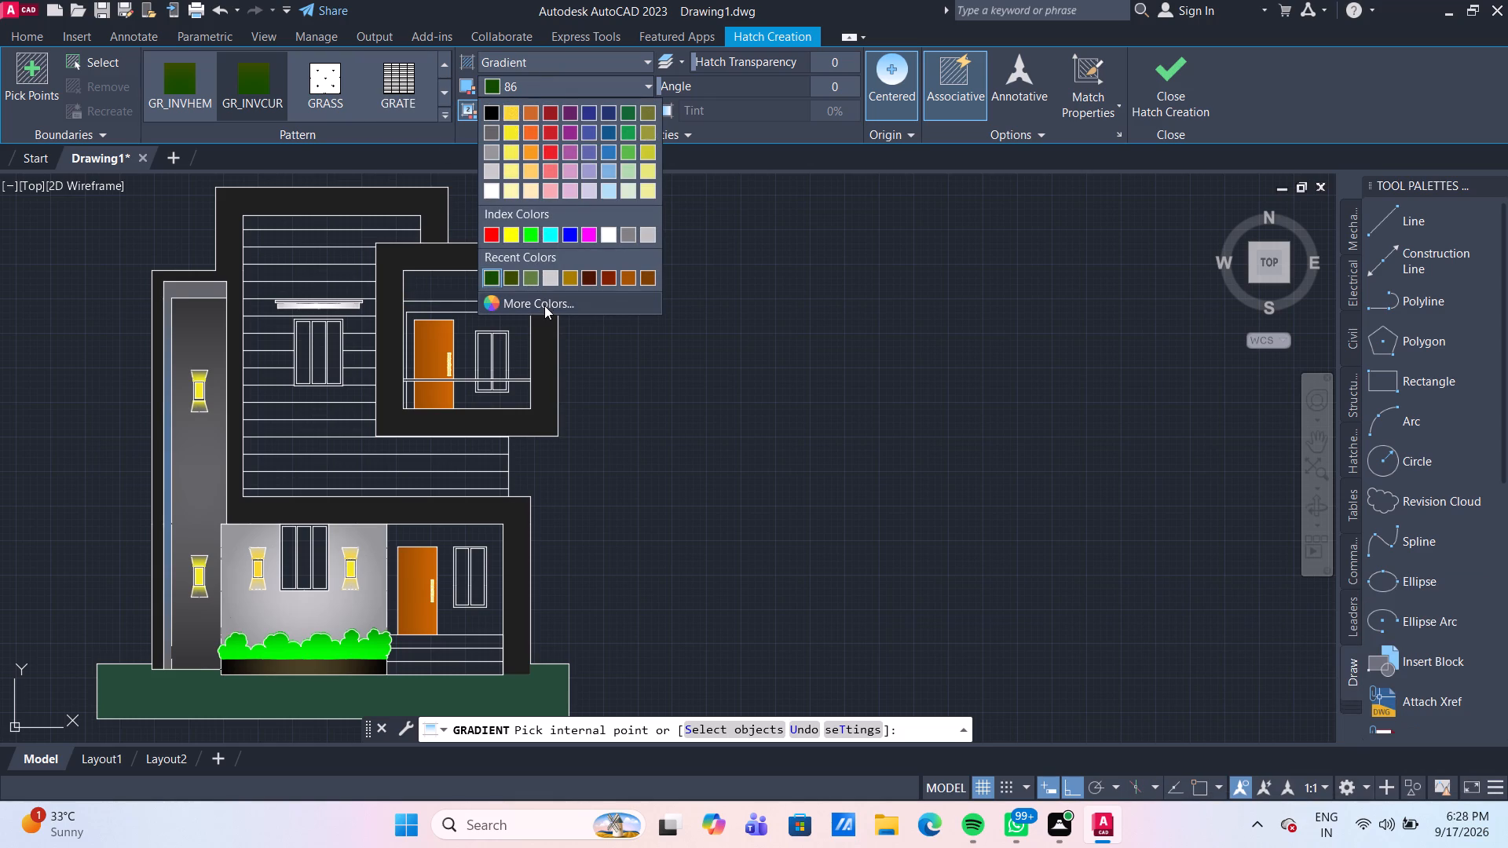
click(544, 305)
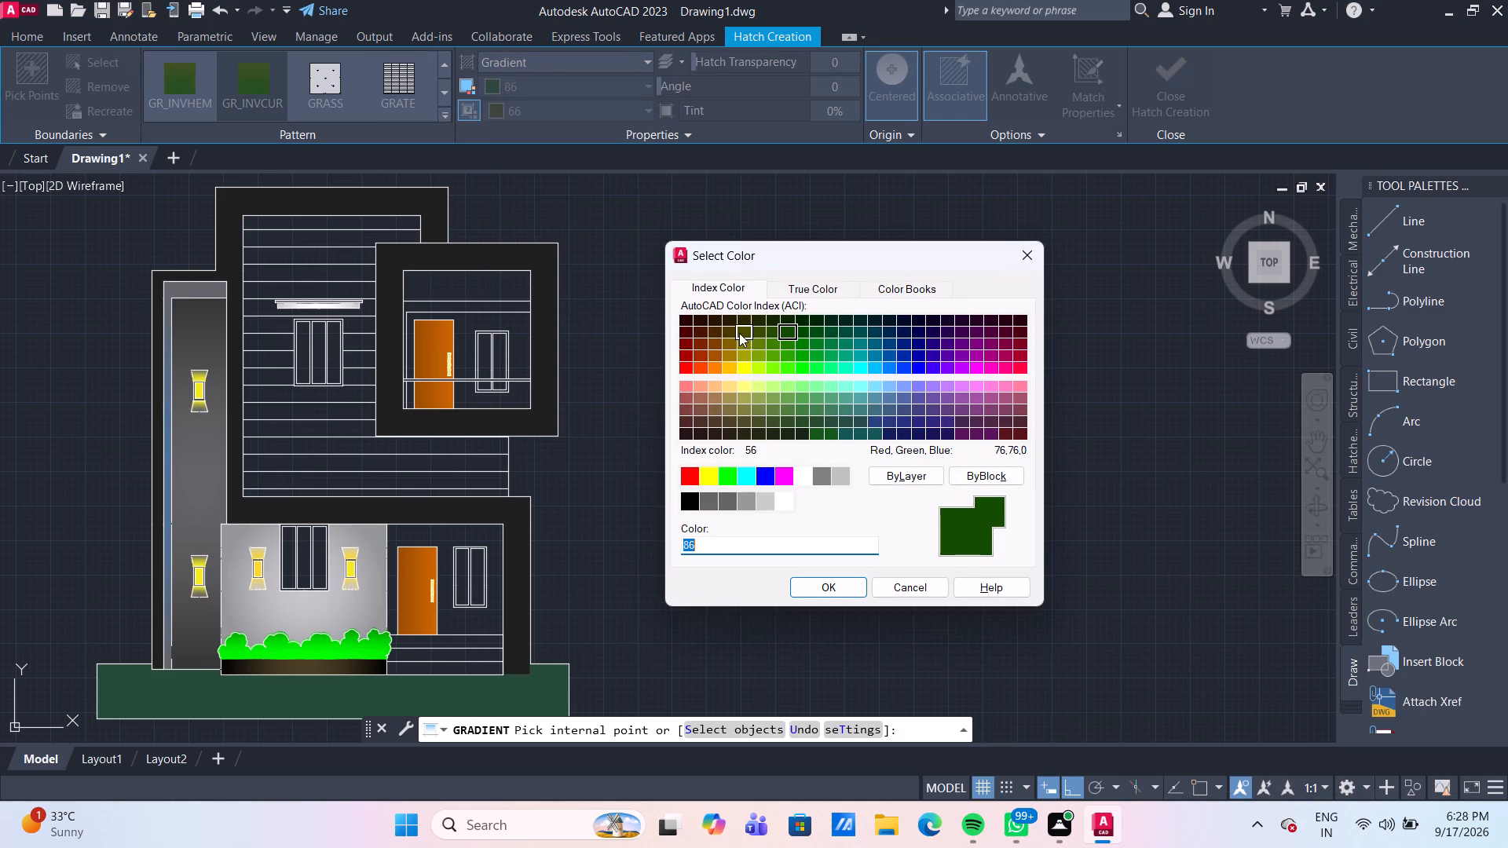
click(791, 317)
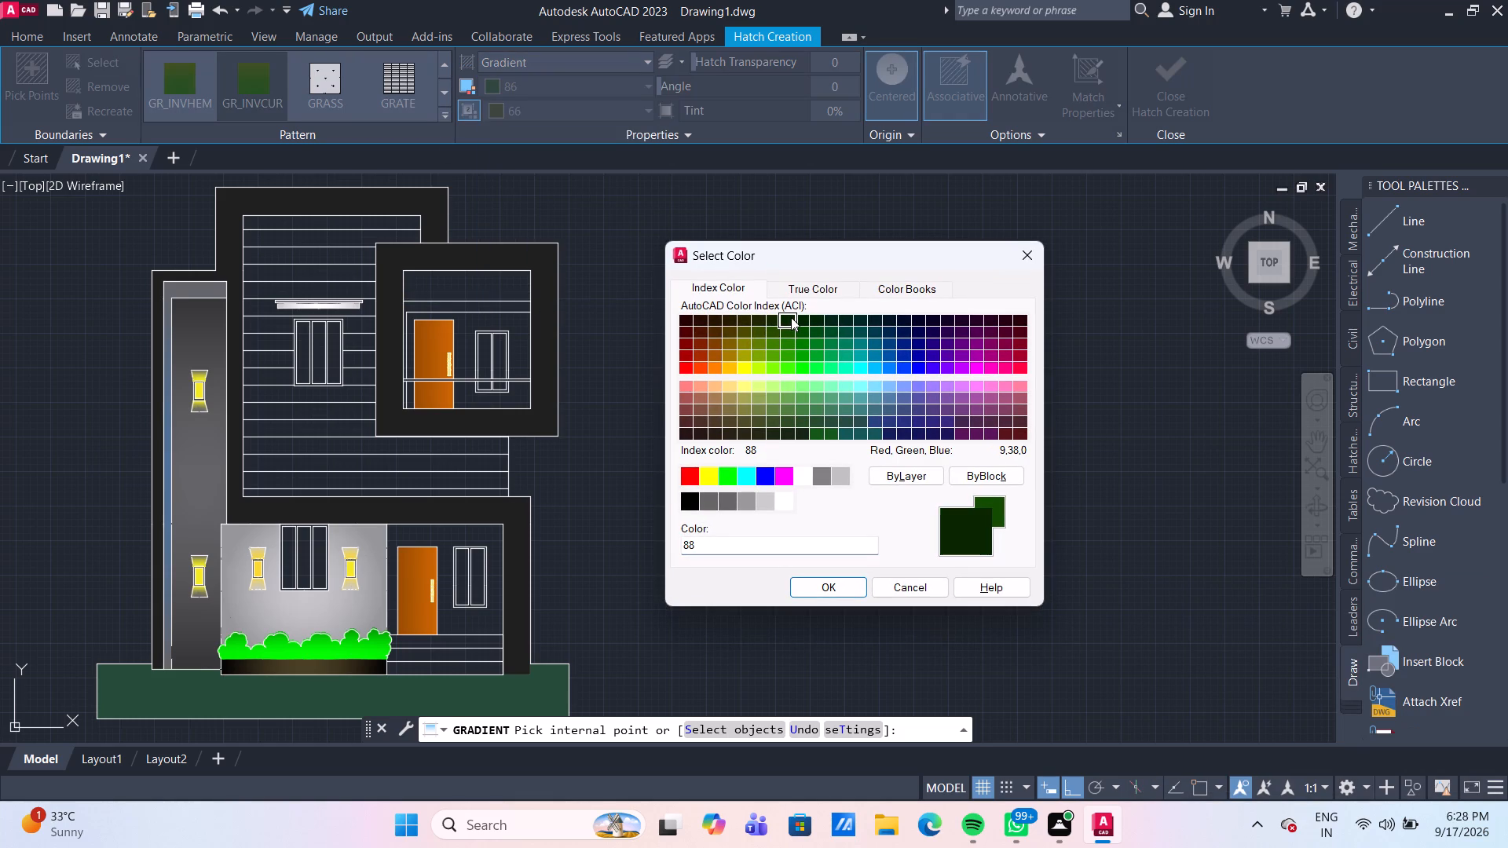
click(837, 587)
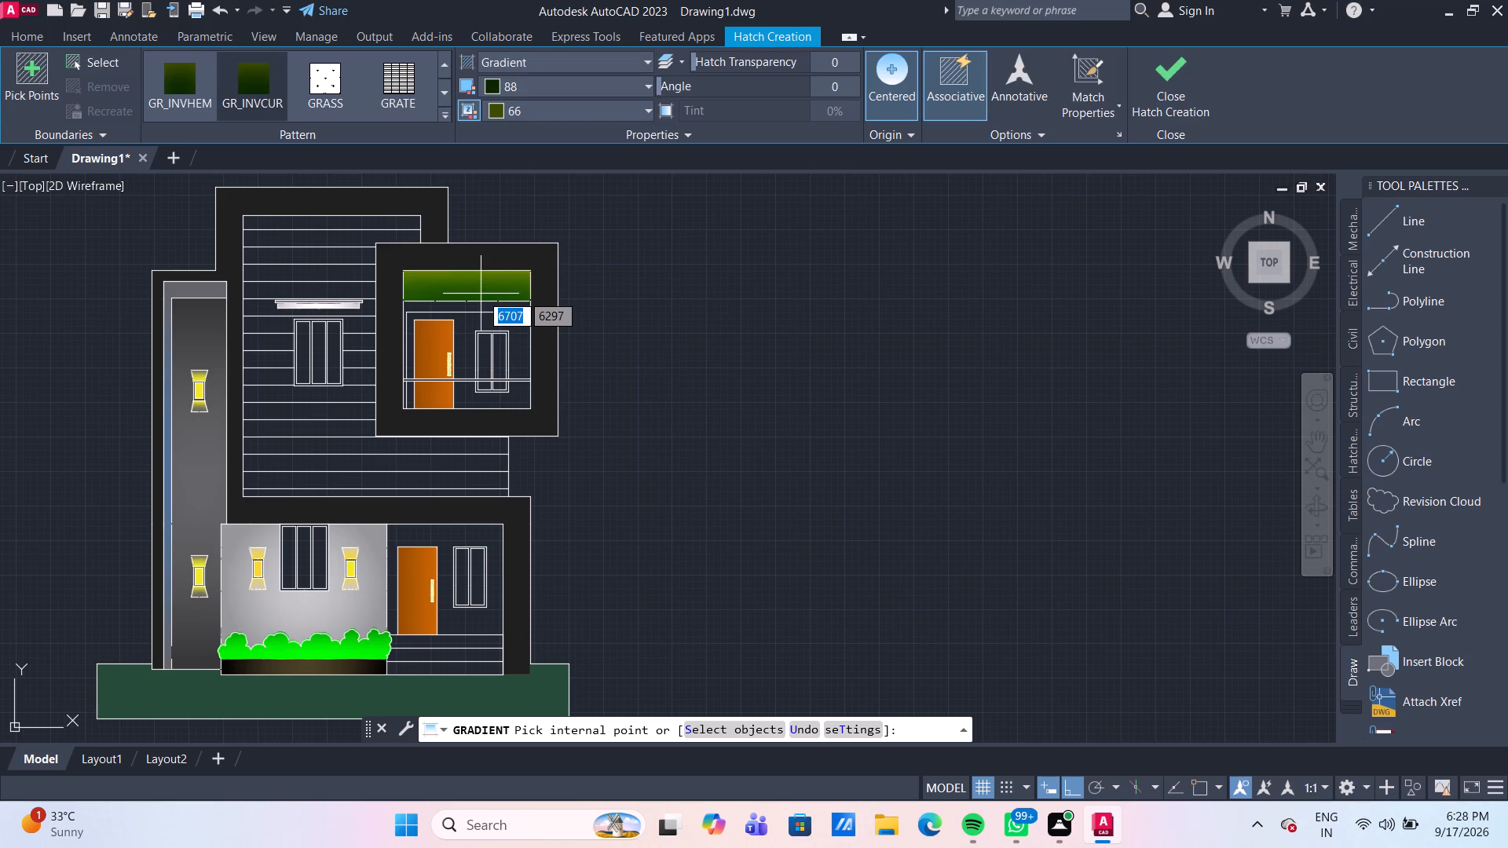
click(556, 112)
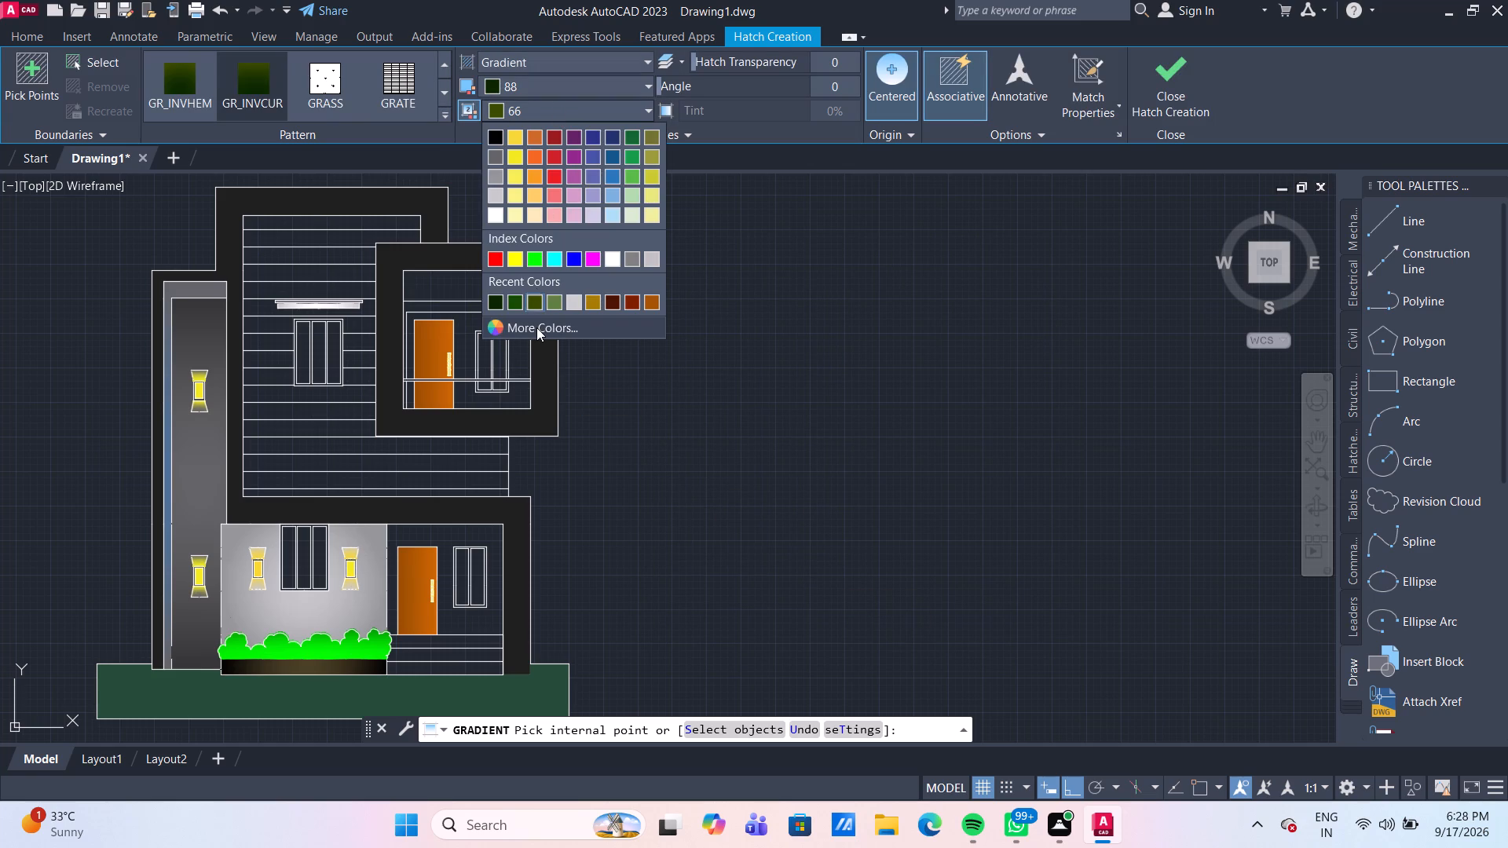
click(536, 327)
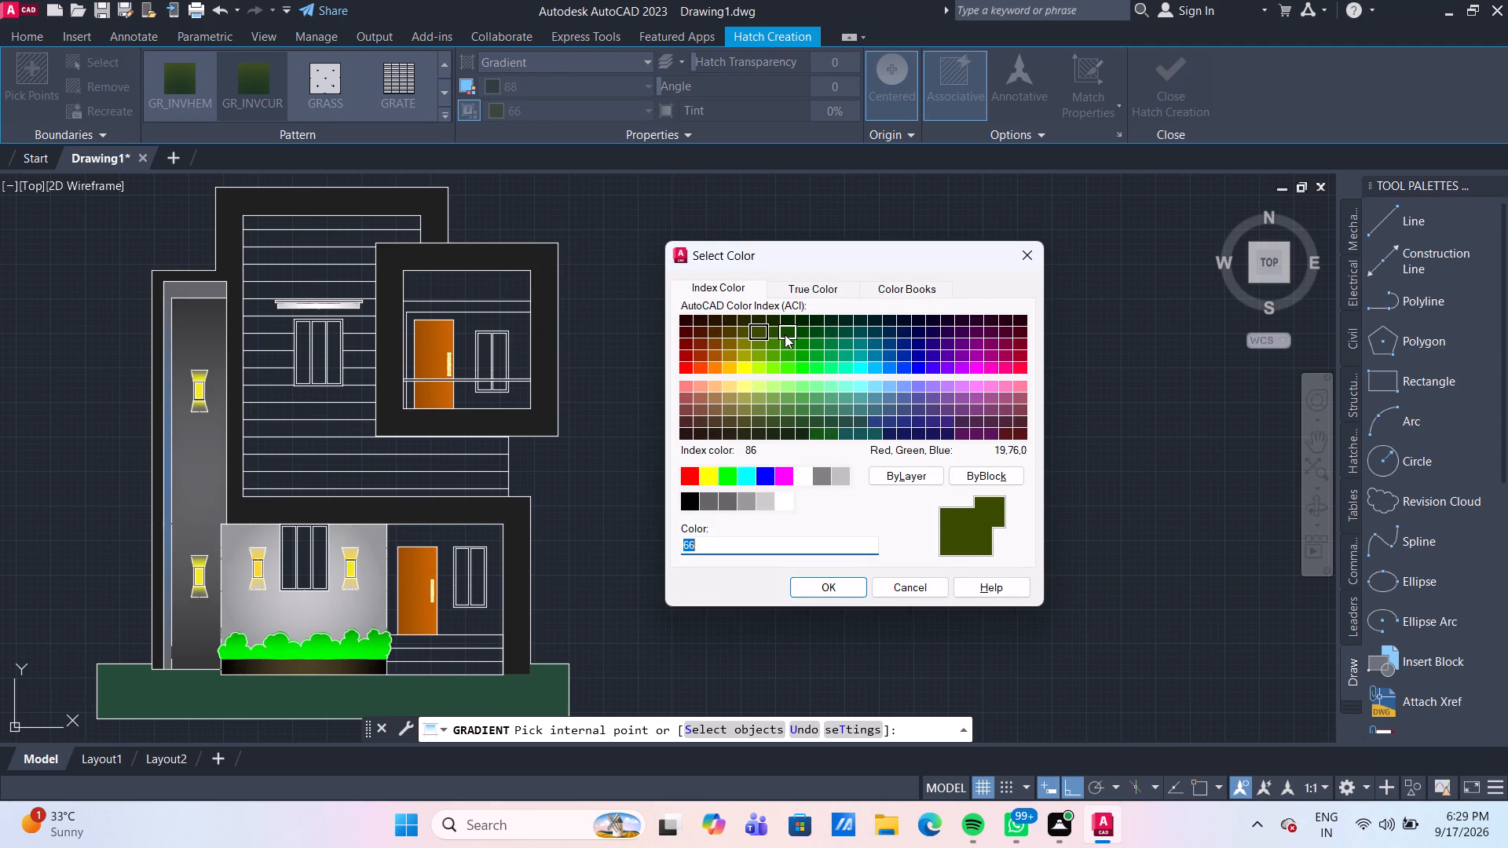
click(785, 334)
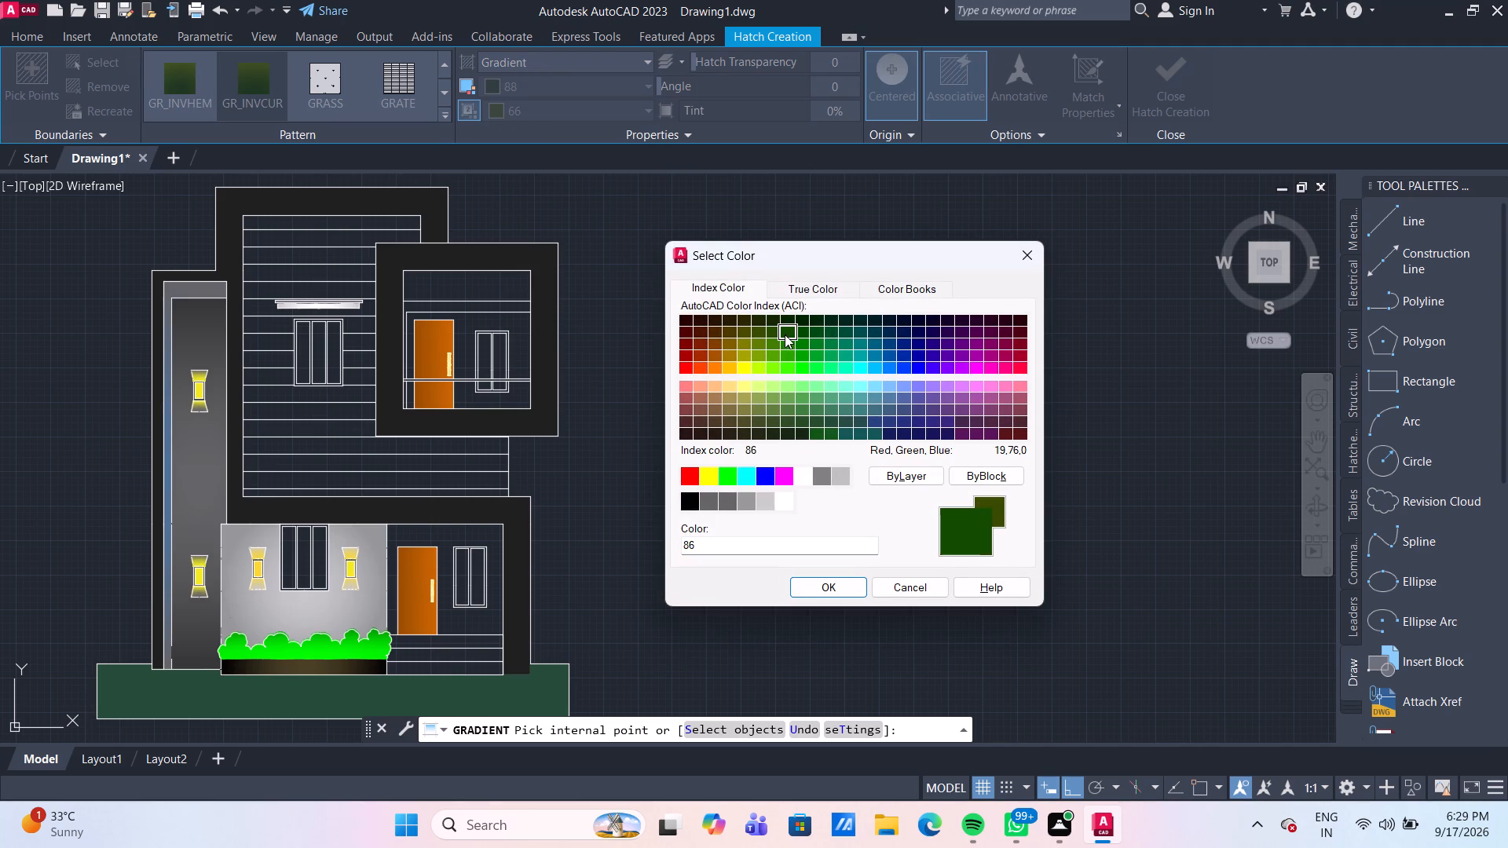
click(774, 331)
click(793, 327)
click(817, 327)
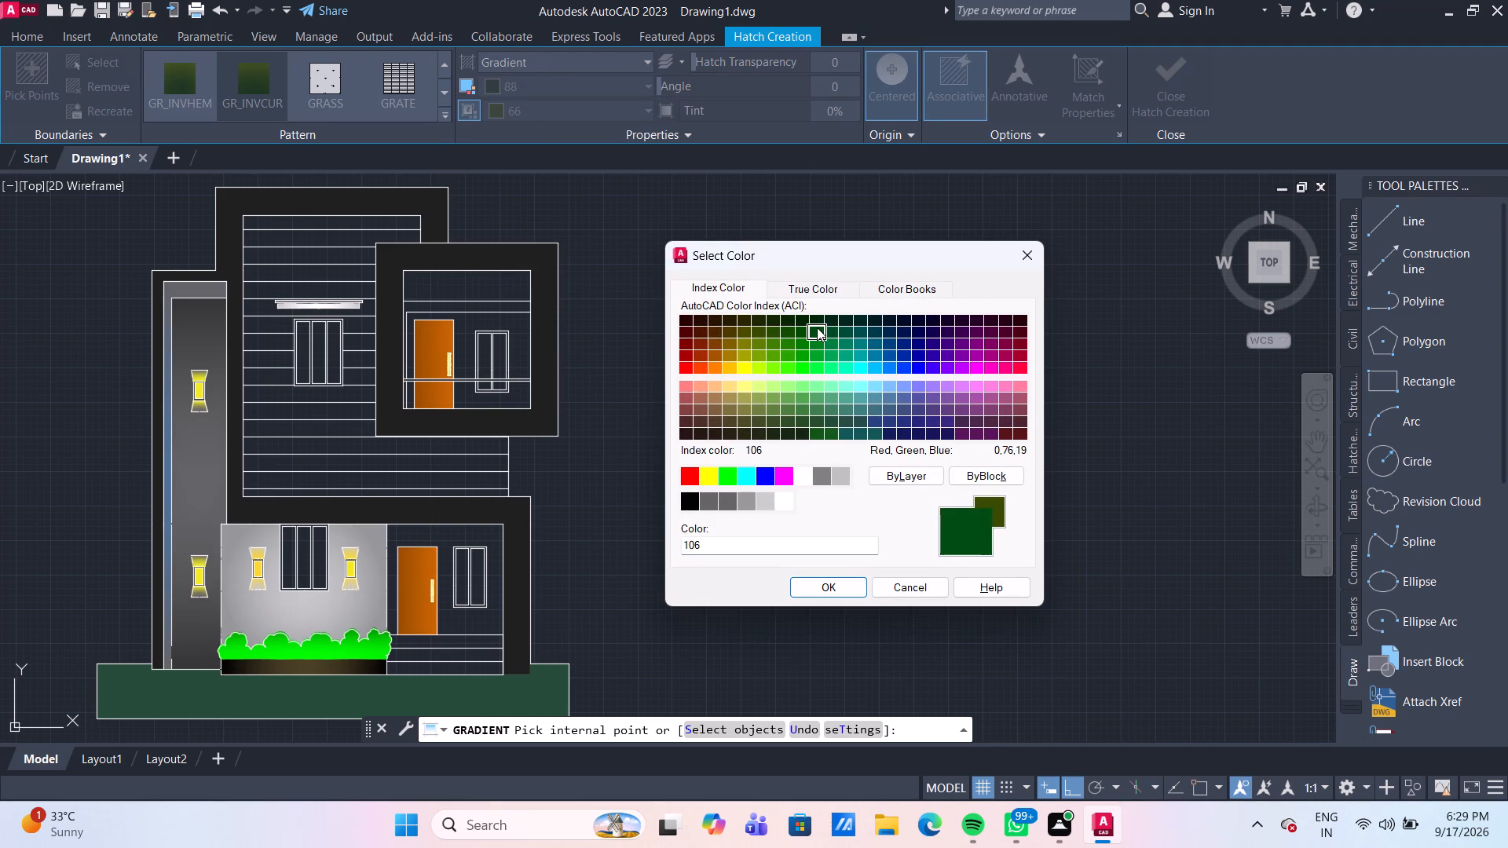
click(815, 584)
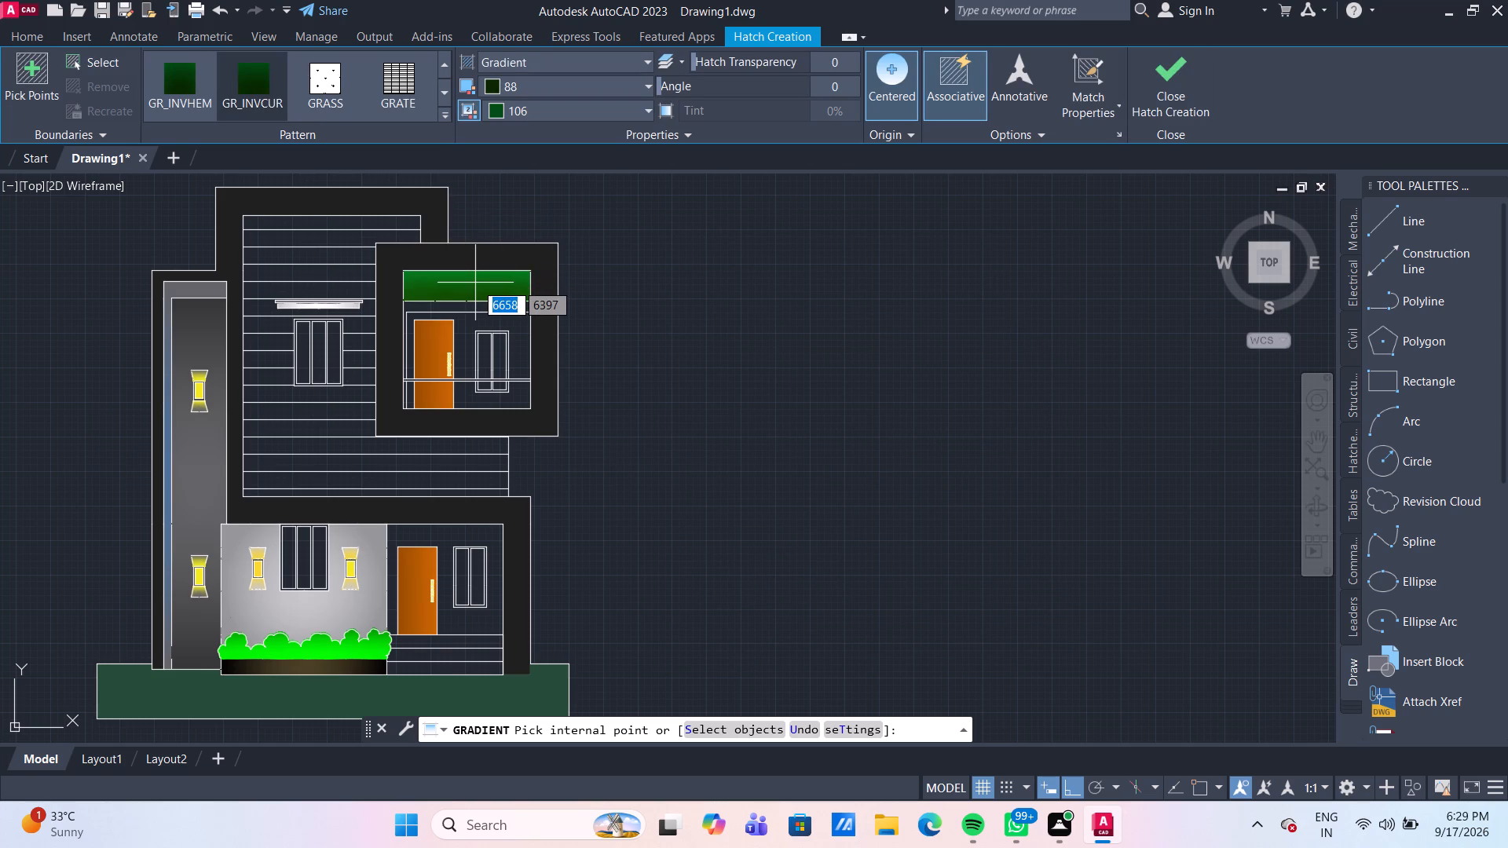
click(475, 283)
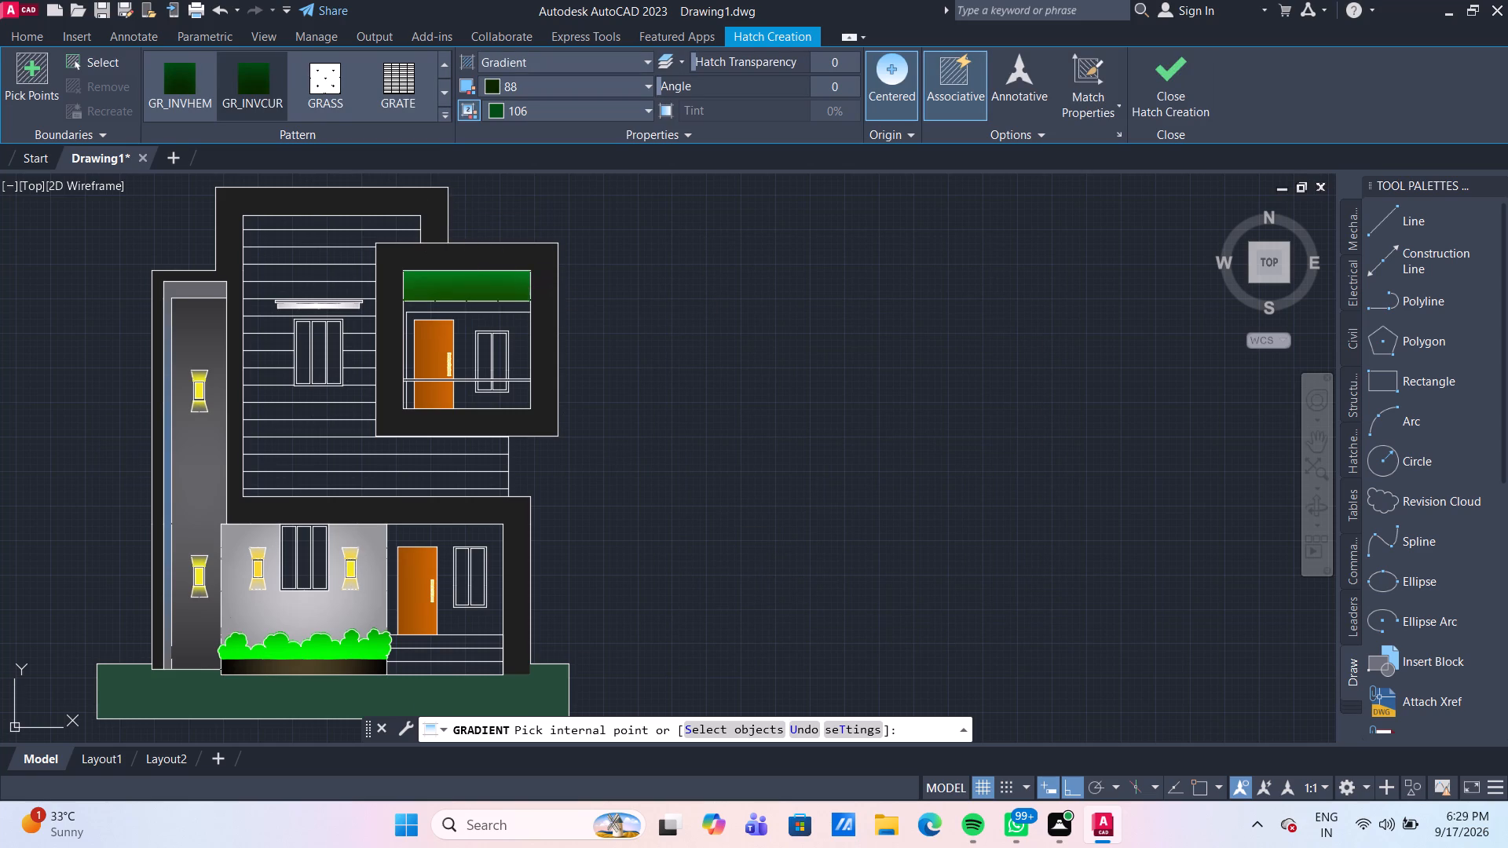
key(Escape)
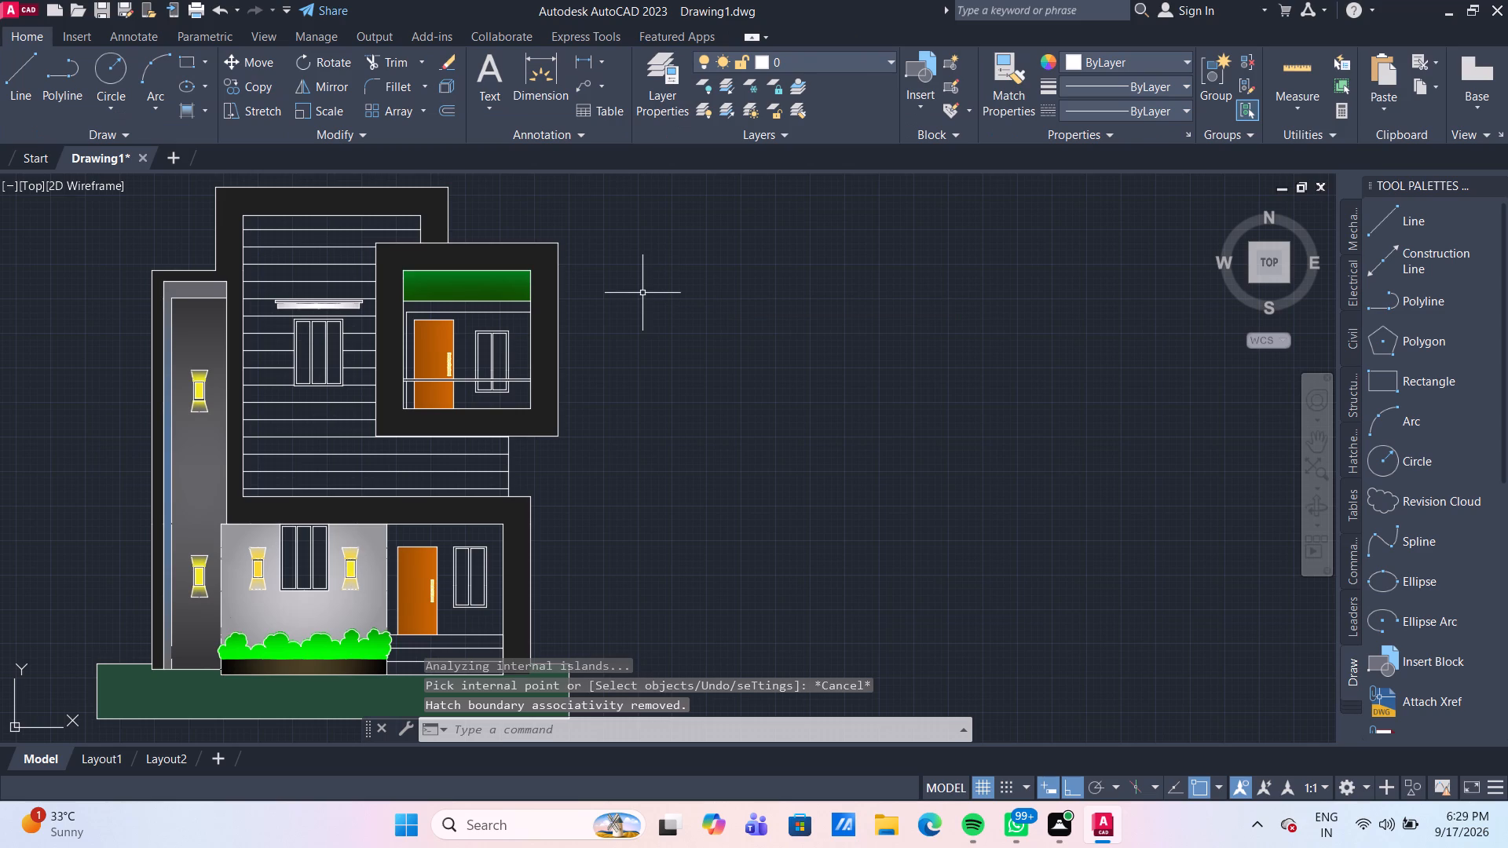
scroll(467, 319, up, 2)
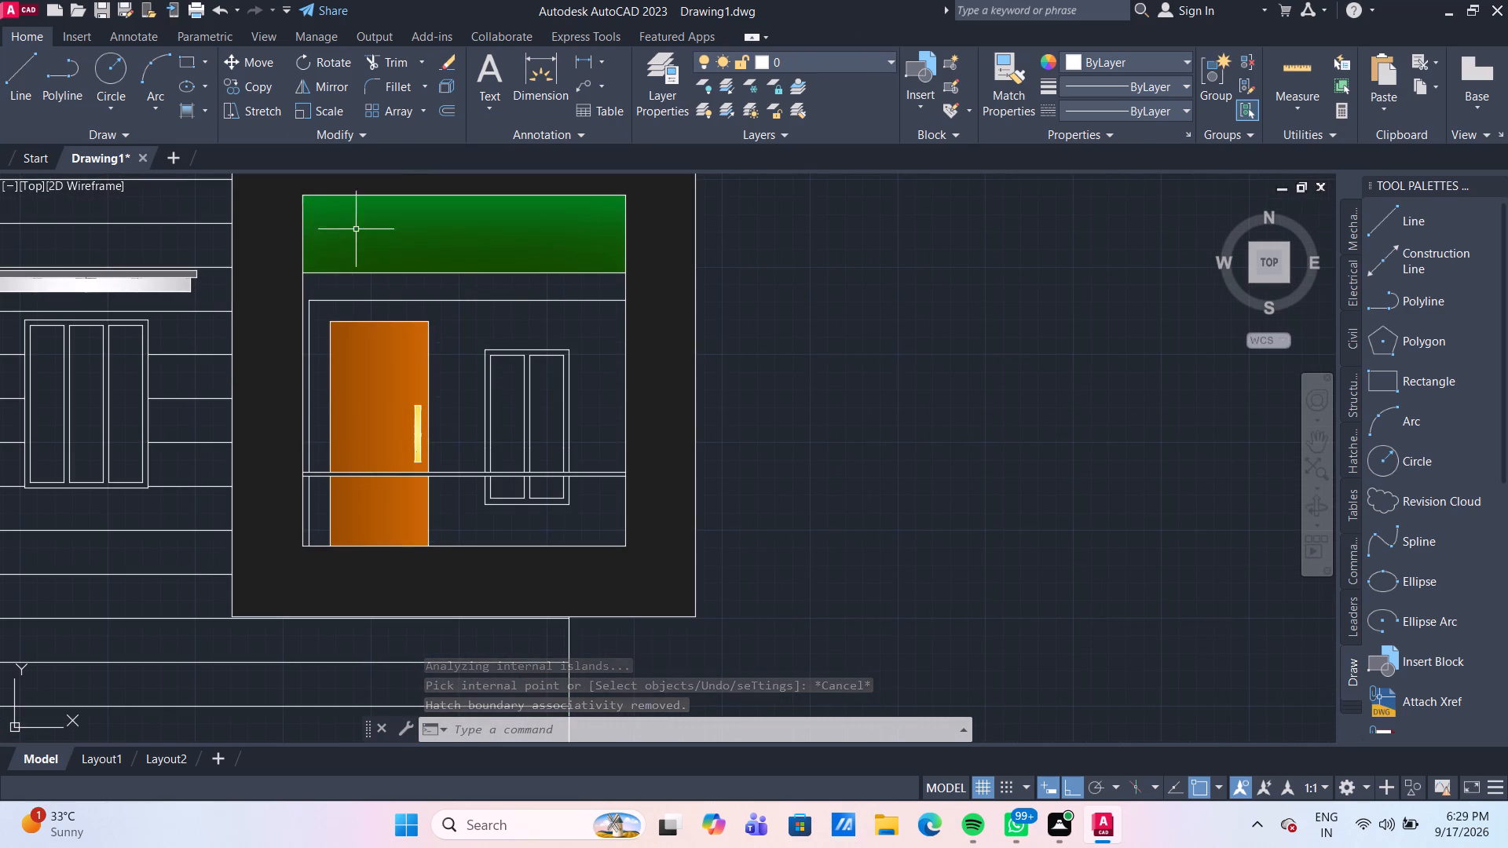
Fill the wall around the upper-floor balcony door and window, including below the railing and the narrow side strip, with a 99,100,102 to 147,149,152 gradient.
click(188, 112)
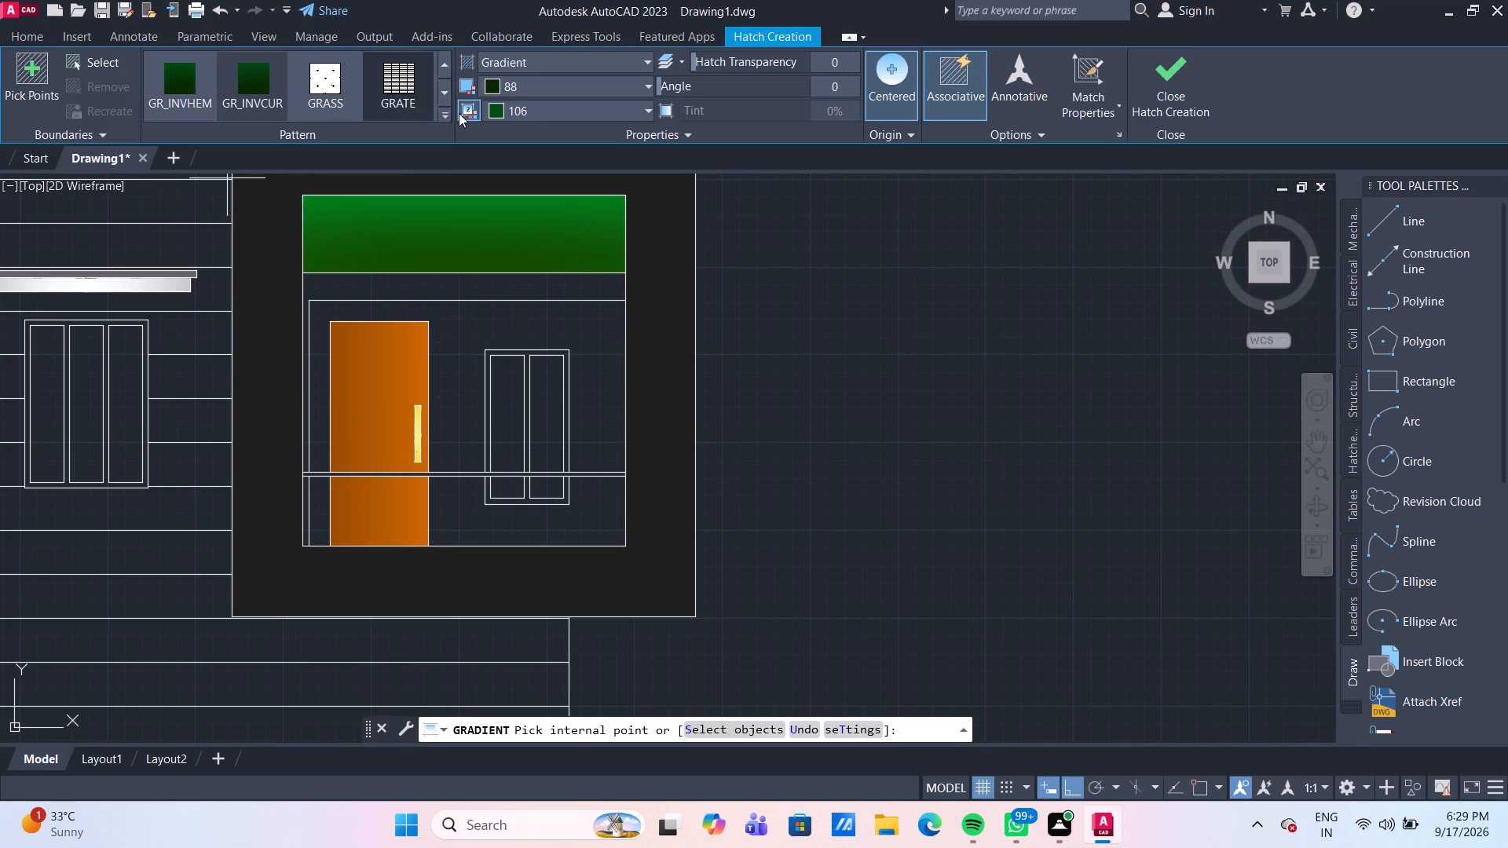
click(543, 92)
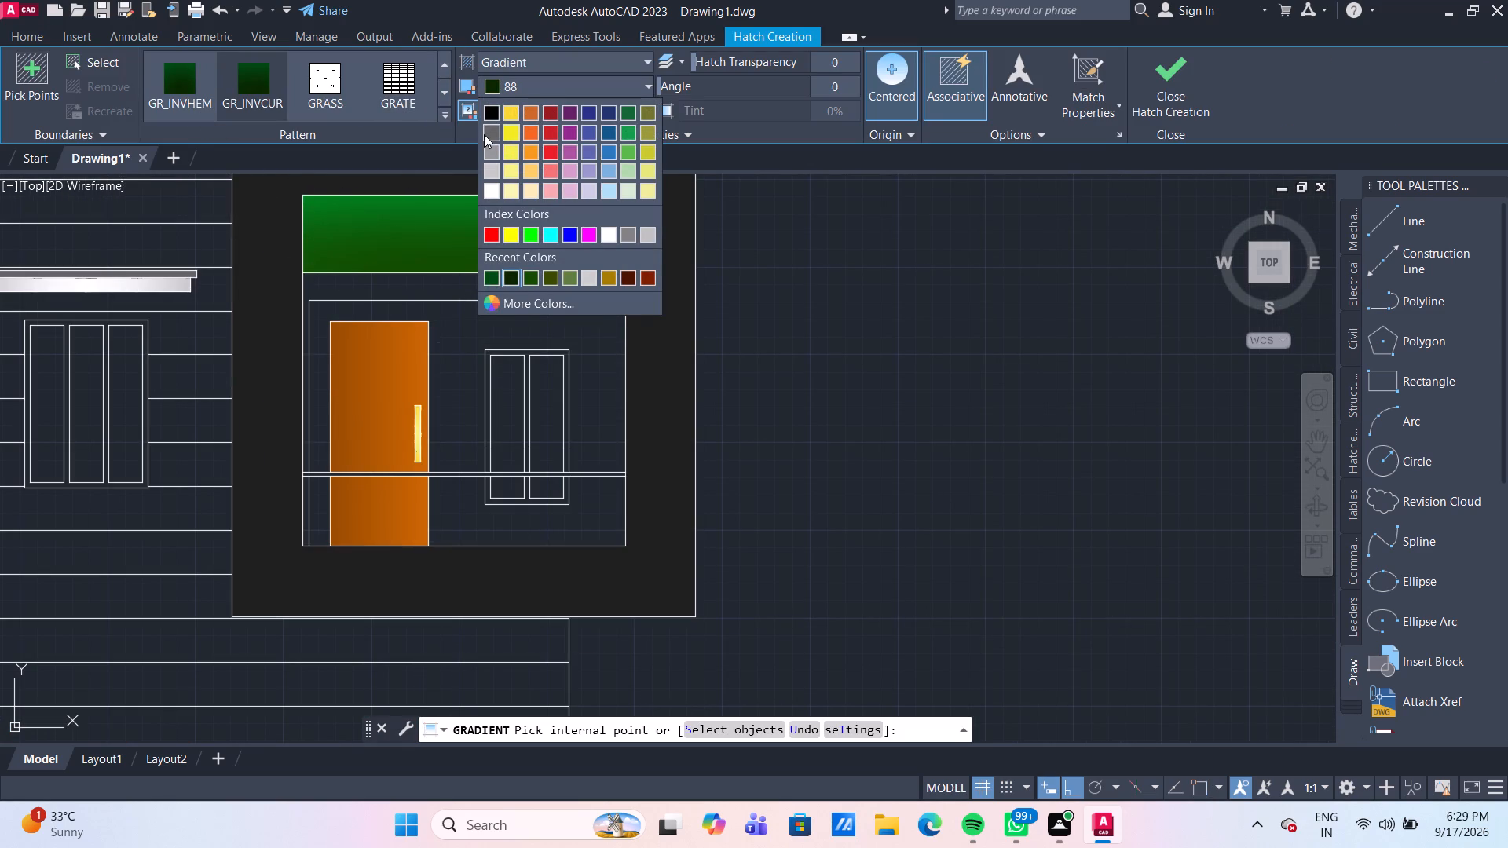
click(486, 134)
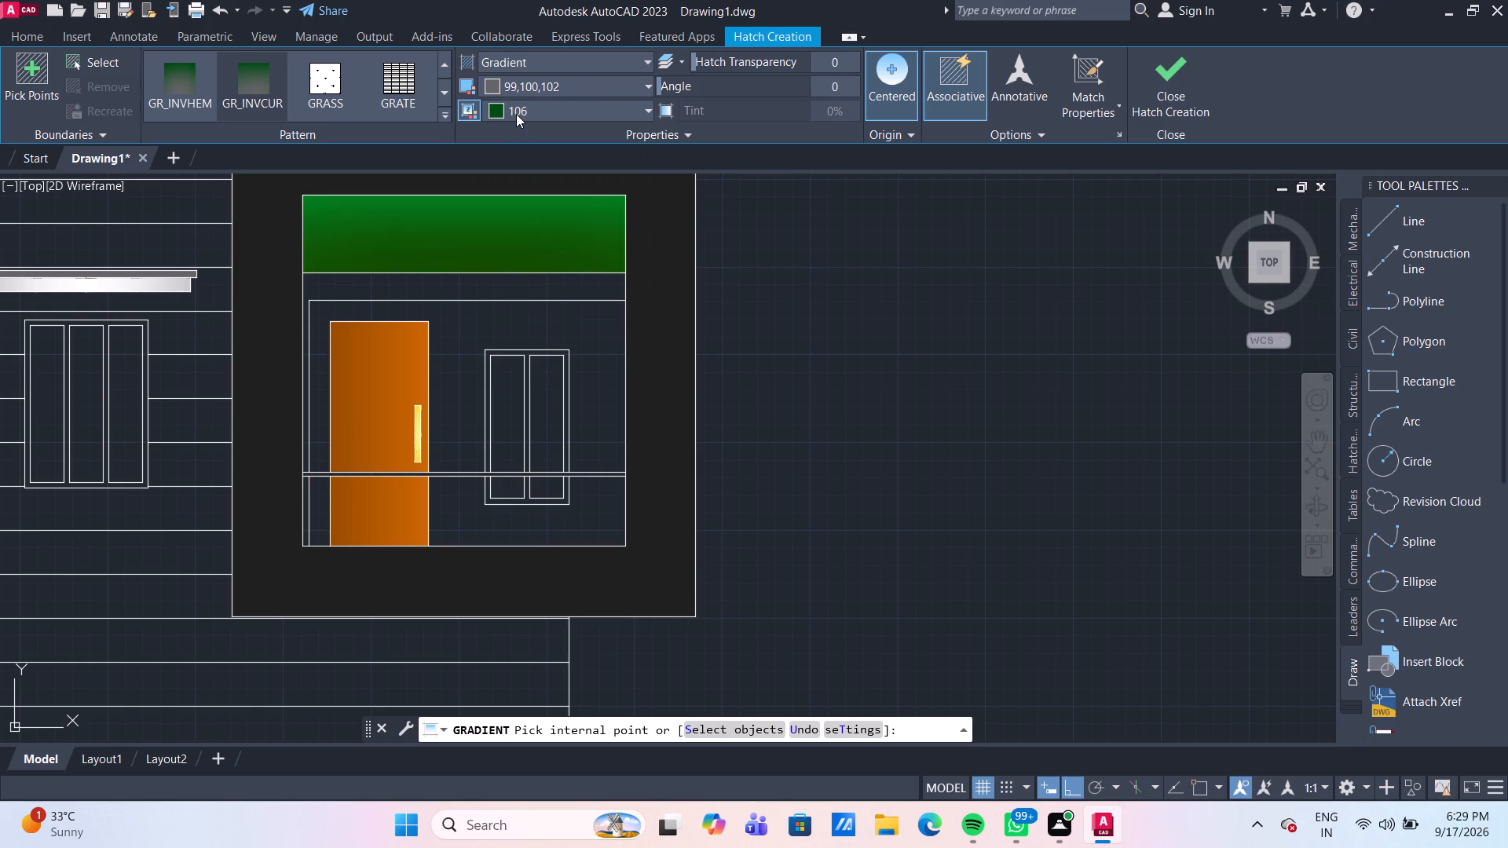
click(516, 114)
click(497, 174)
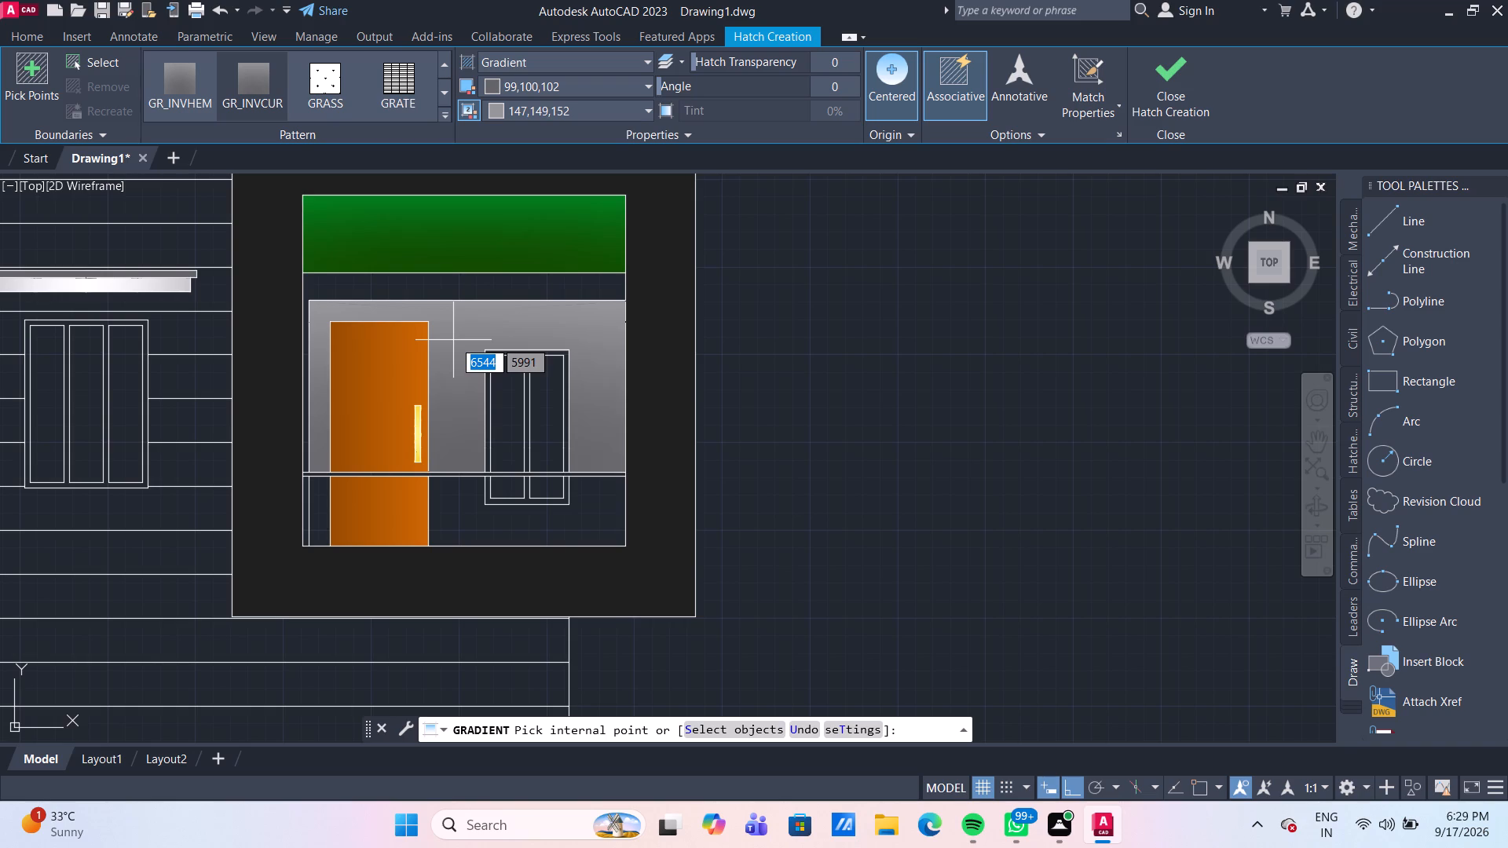
scroll(453, 340, down, 1)
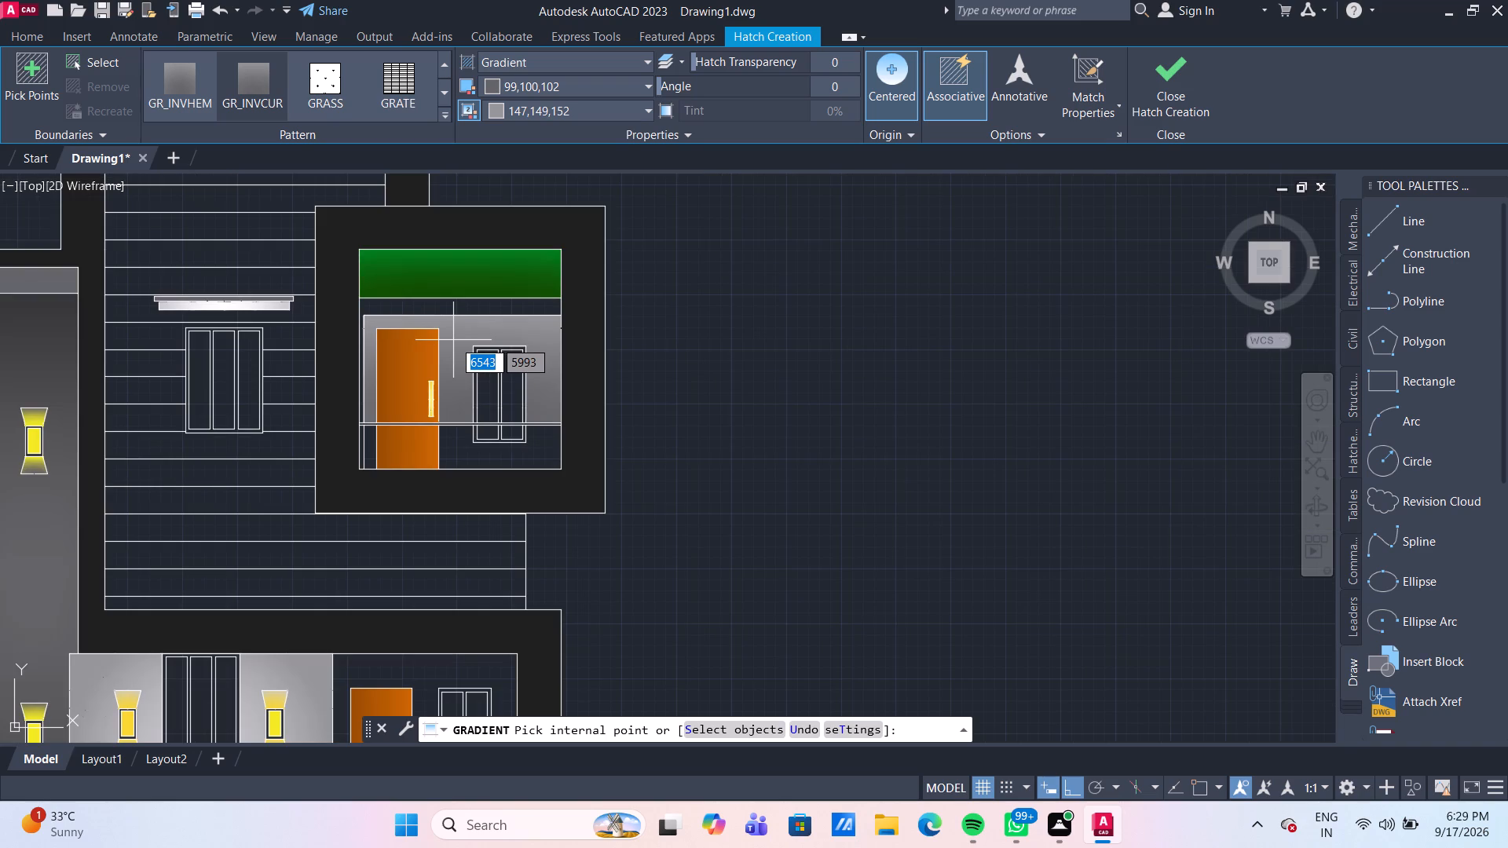
click(453, 340)
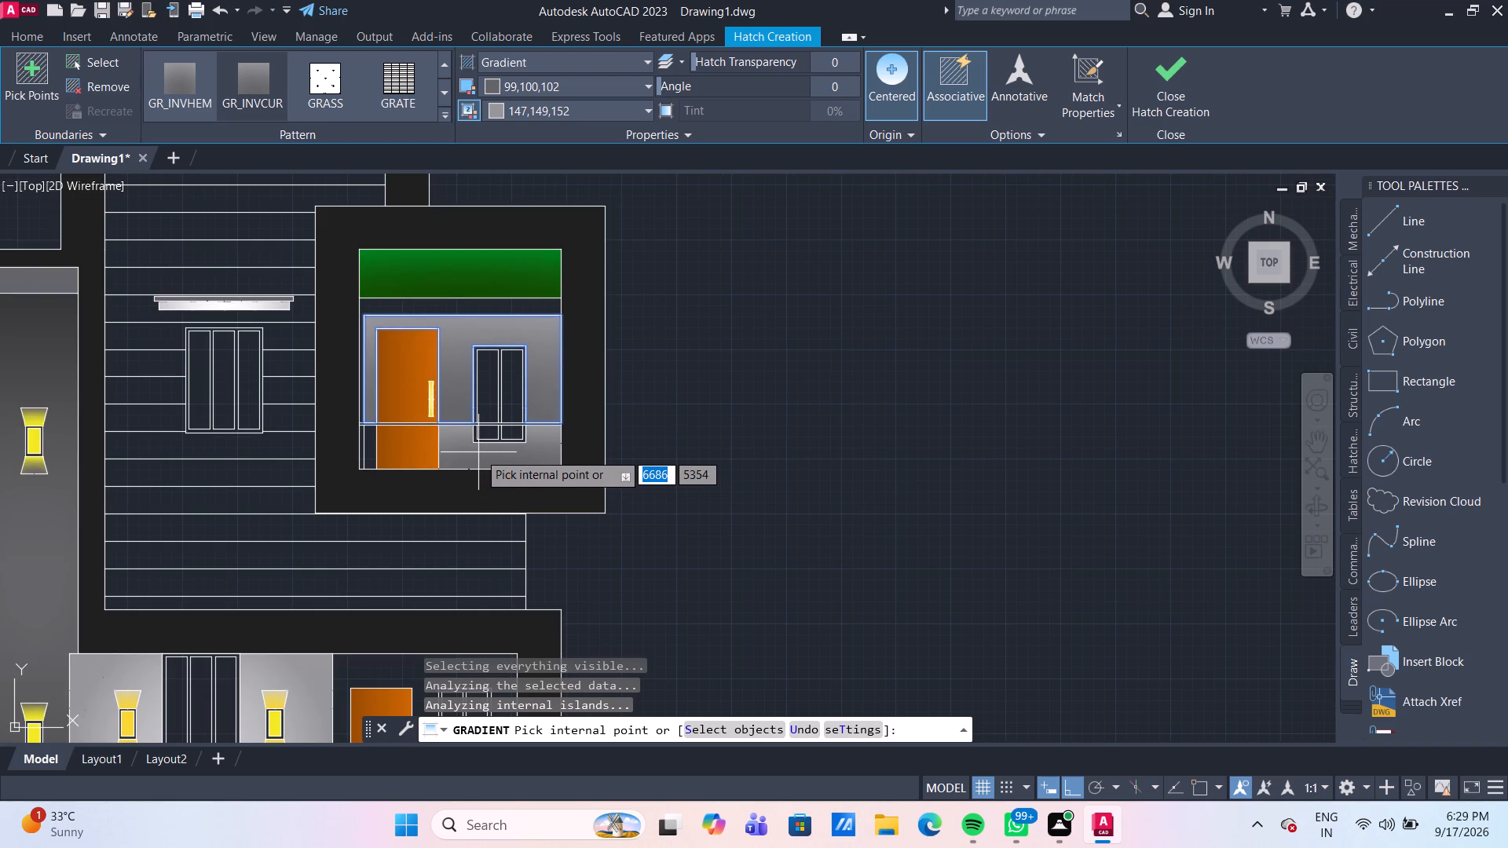
click(478, 452)
scroll(384, 449, up, 1)
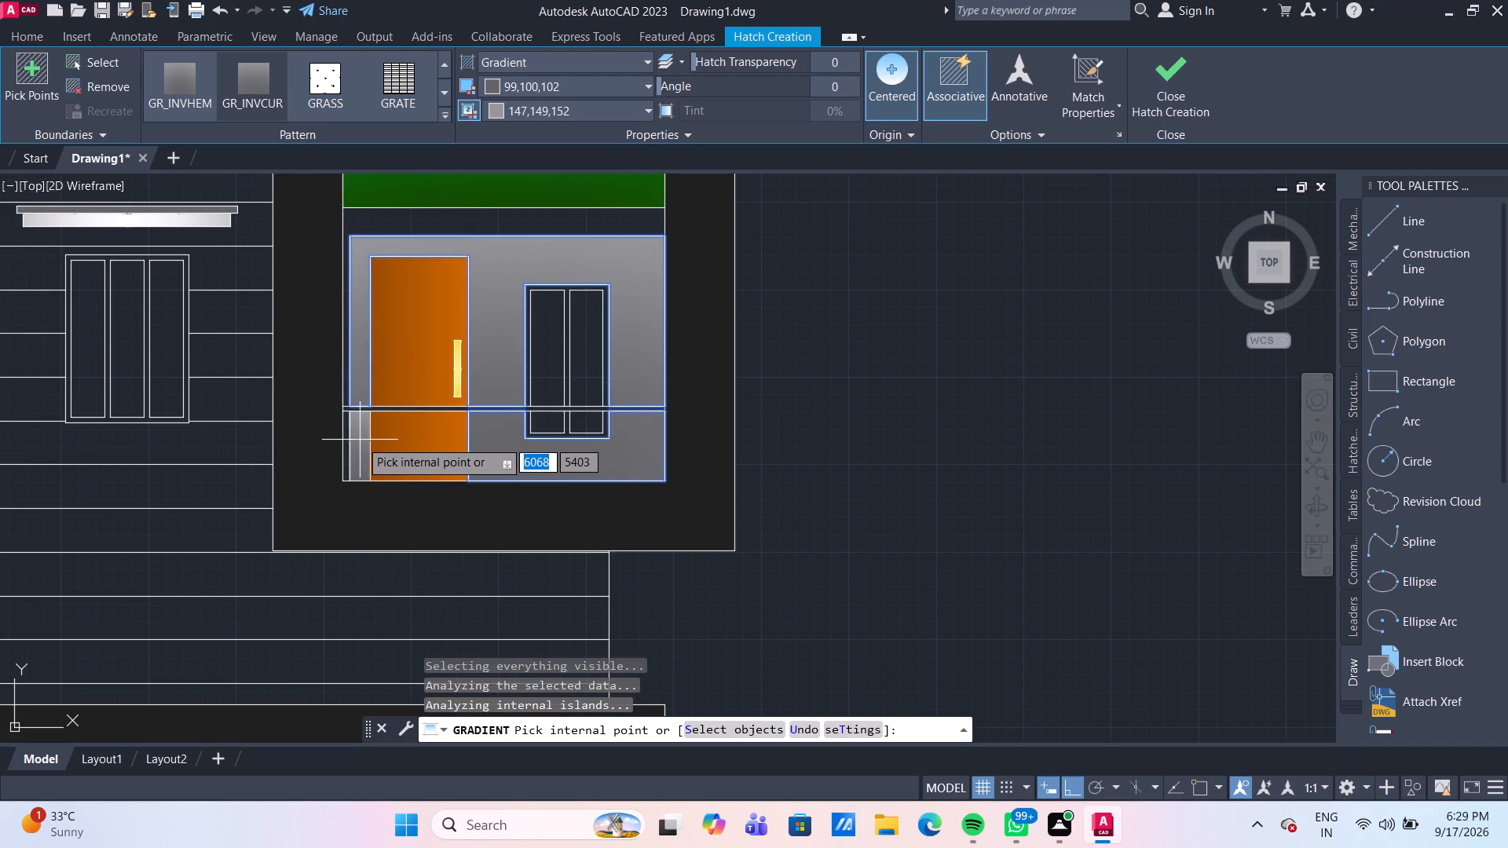
click(360, 440)
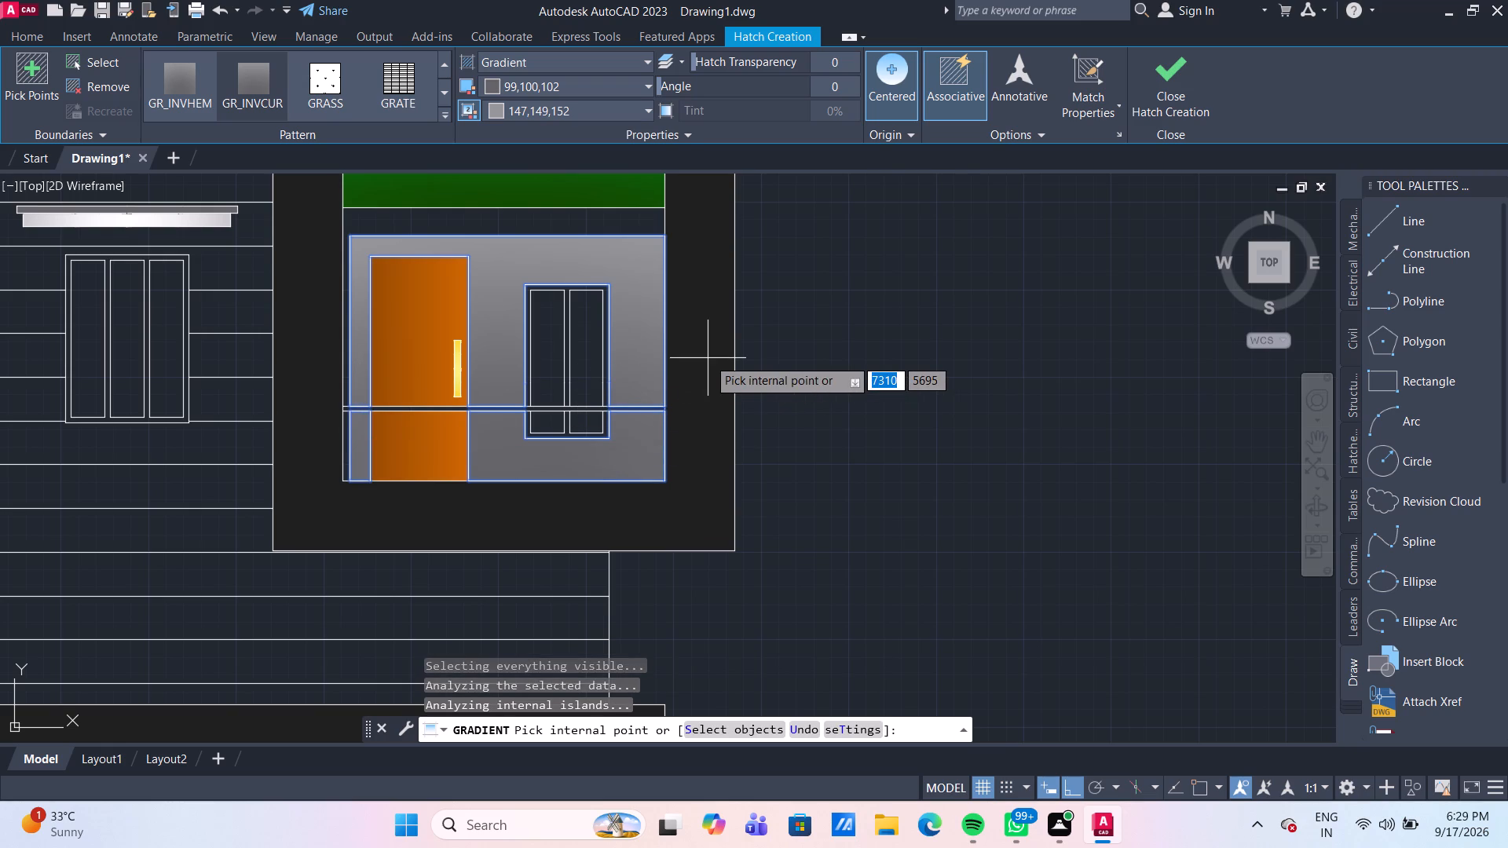
key(Escape)
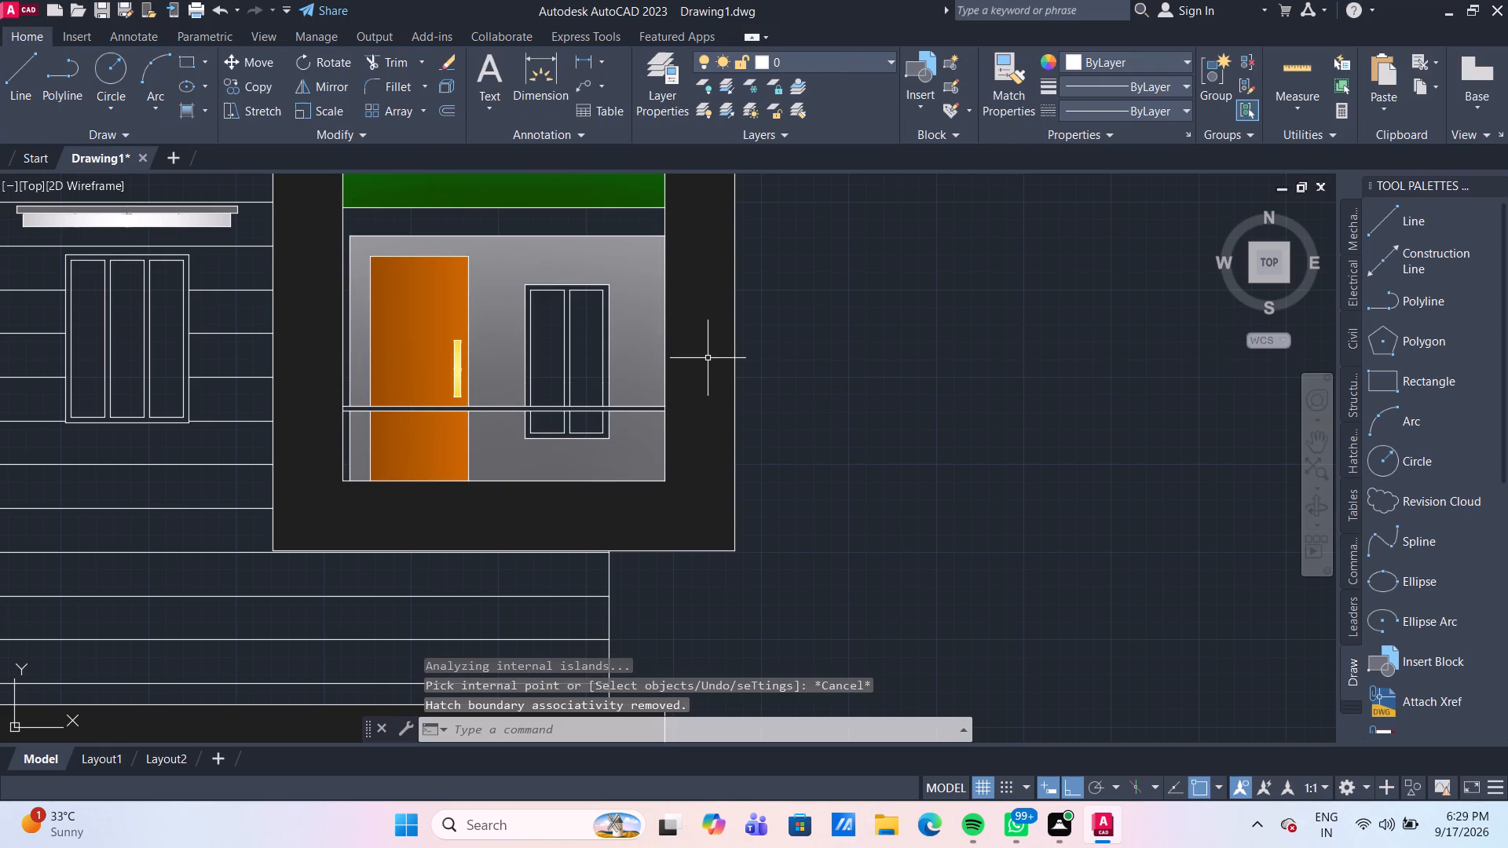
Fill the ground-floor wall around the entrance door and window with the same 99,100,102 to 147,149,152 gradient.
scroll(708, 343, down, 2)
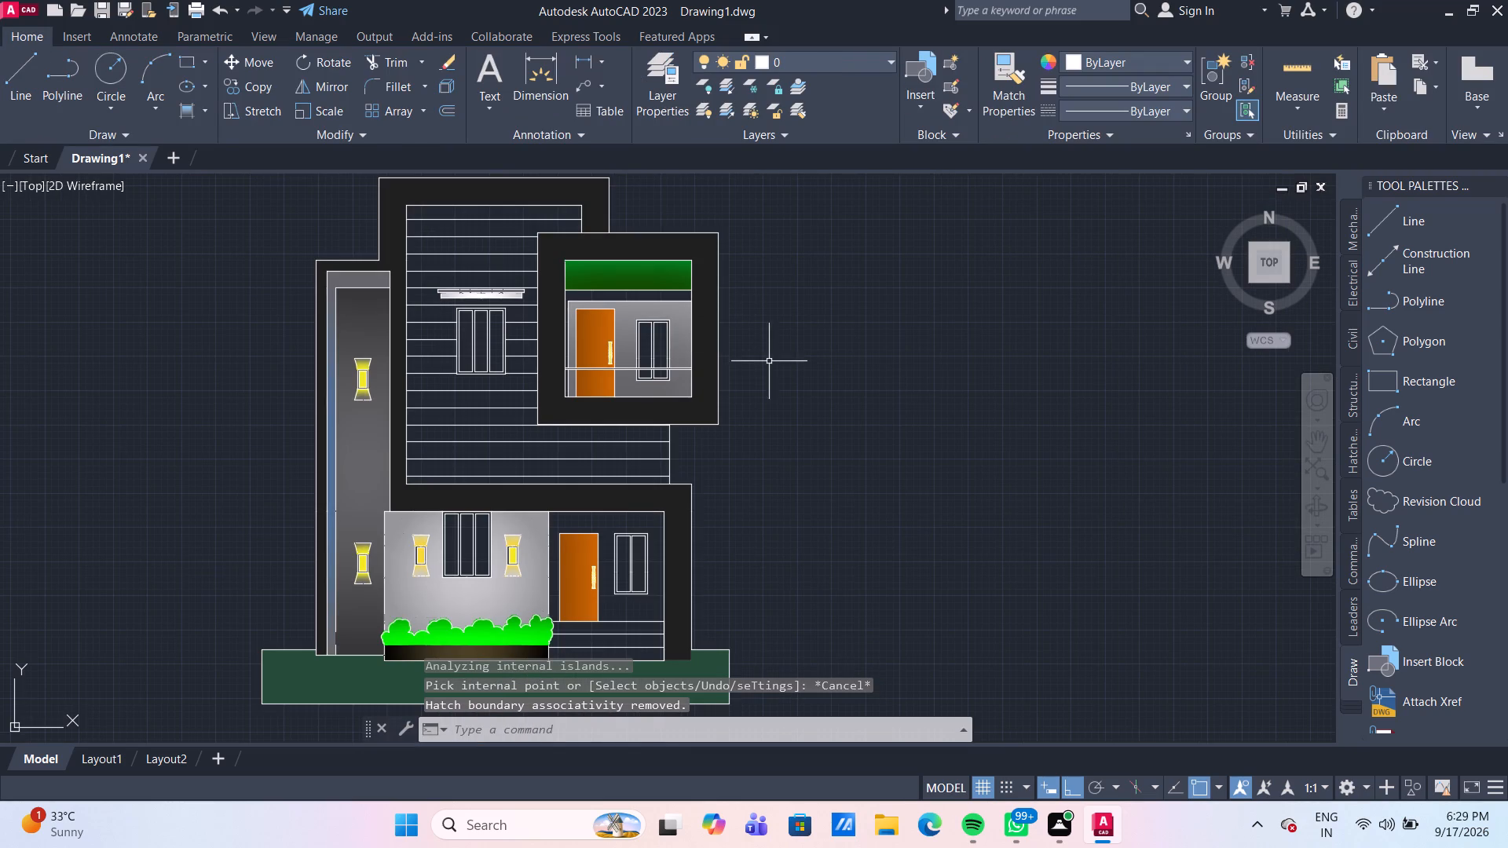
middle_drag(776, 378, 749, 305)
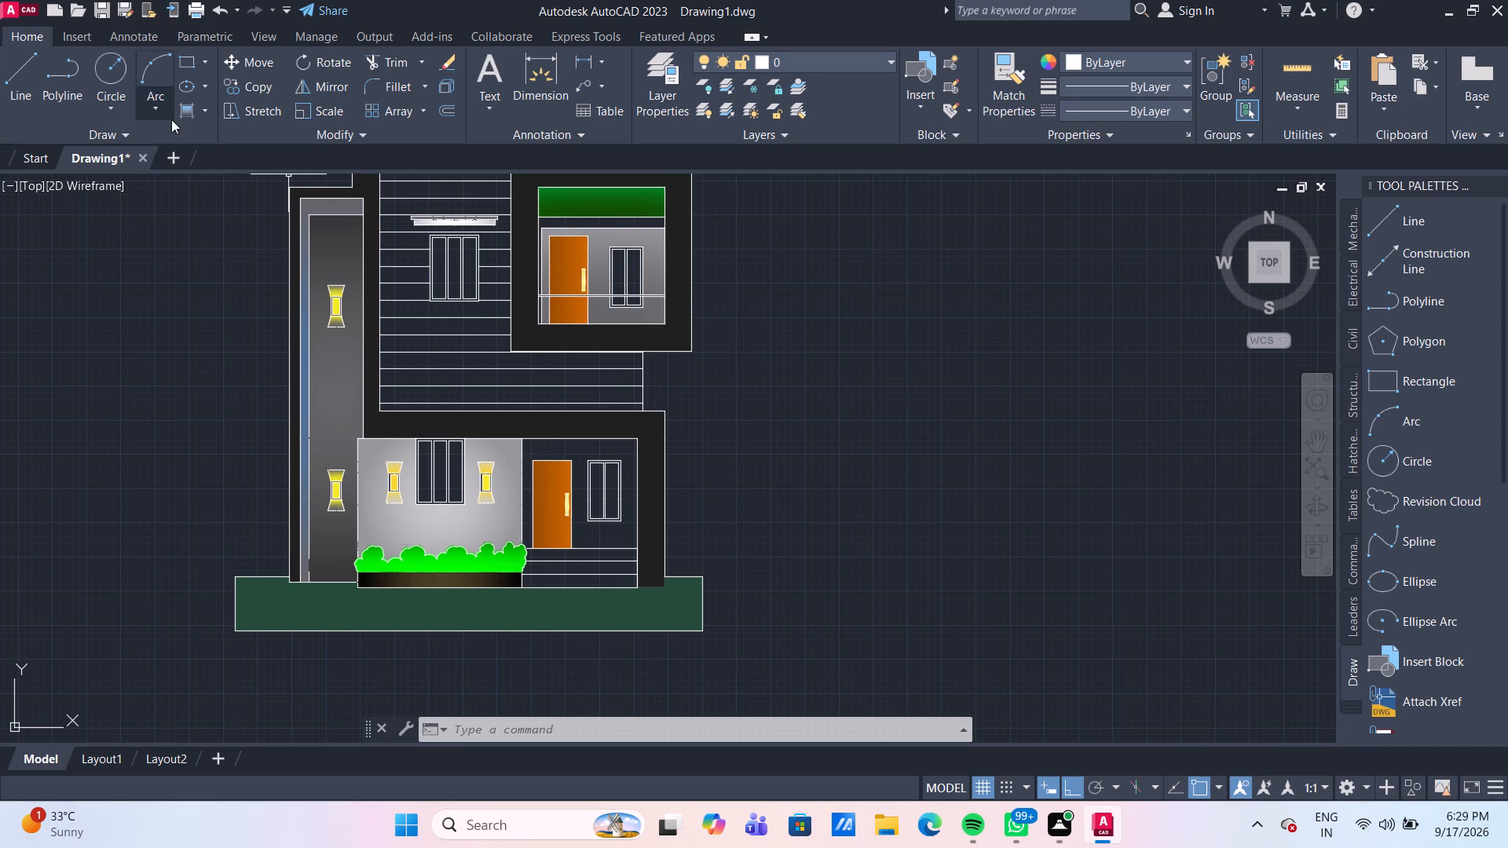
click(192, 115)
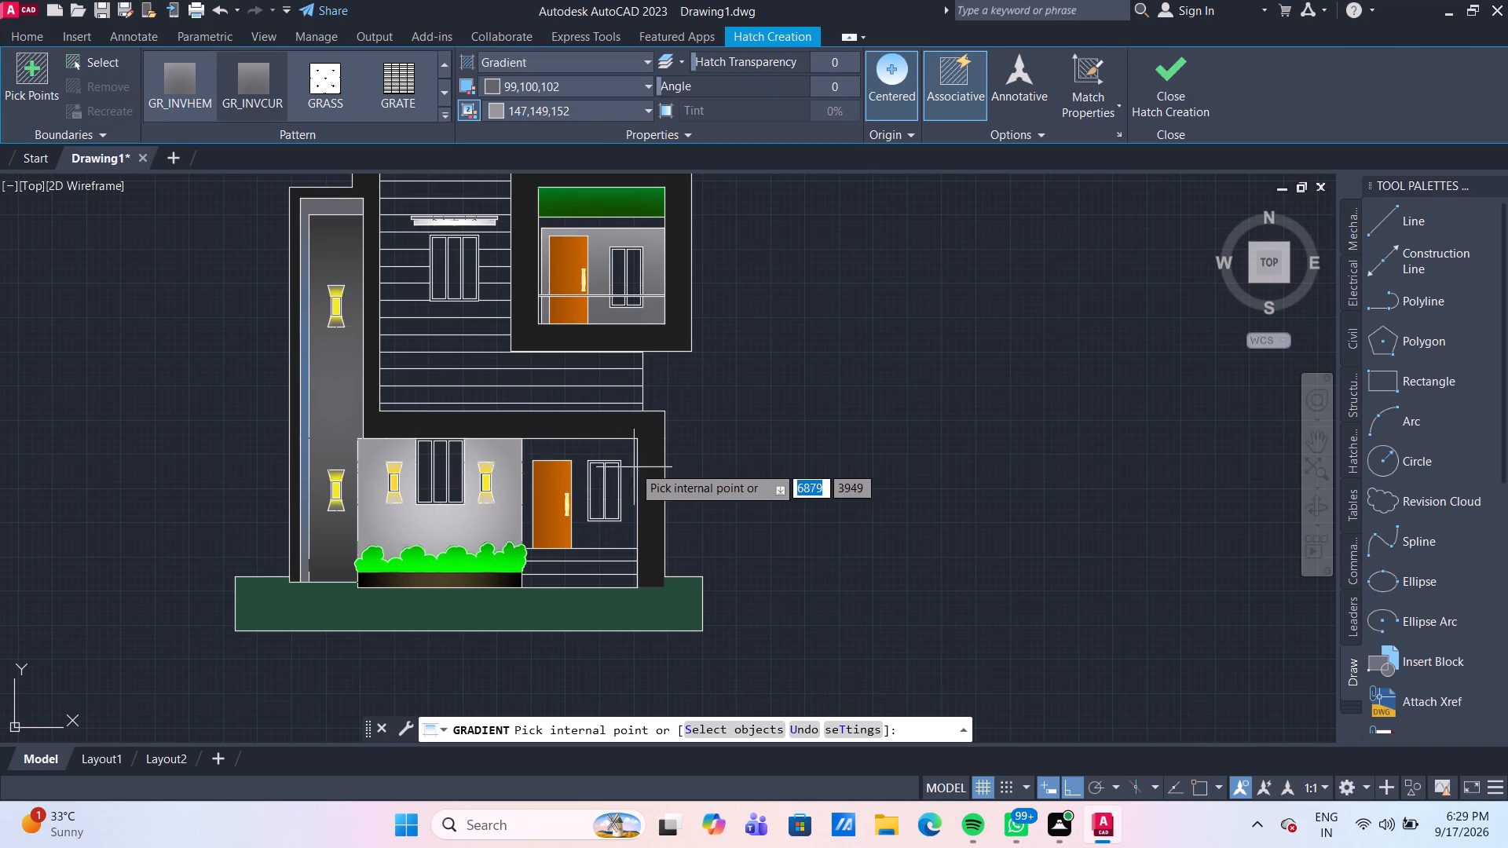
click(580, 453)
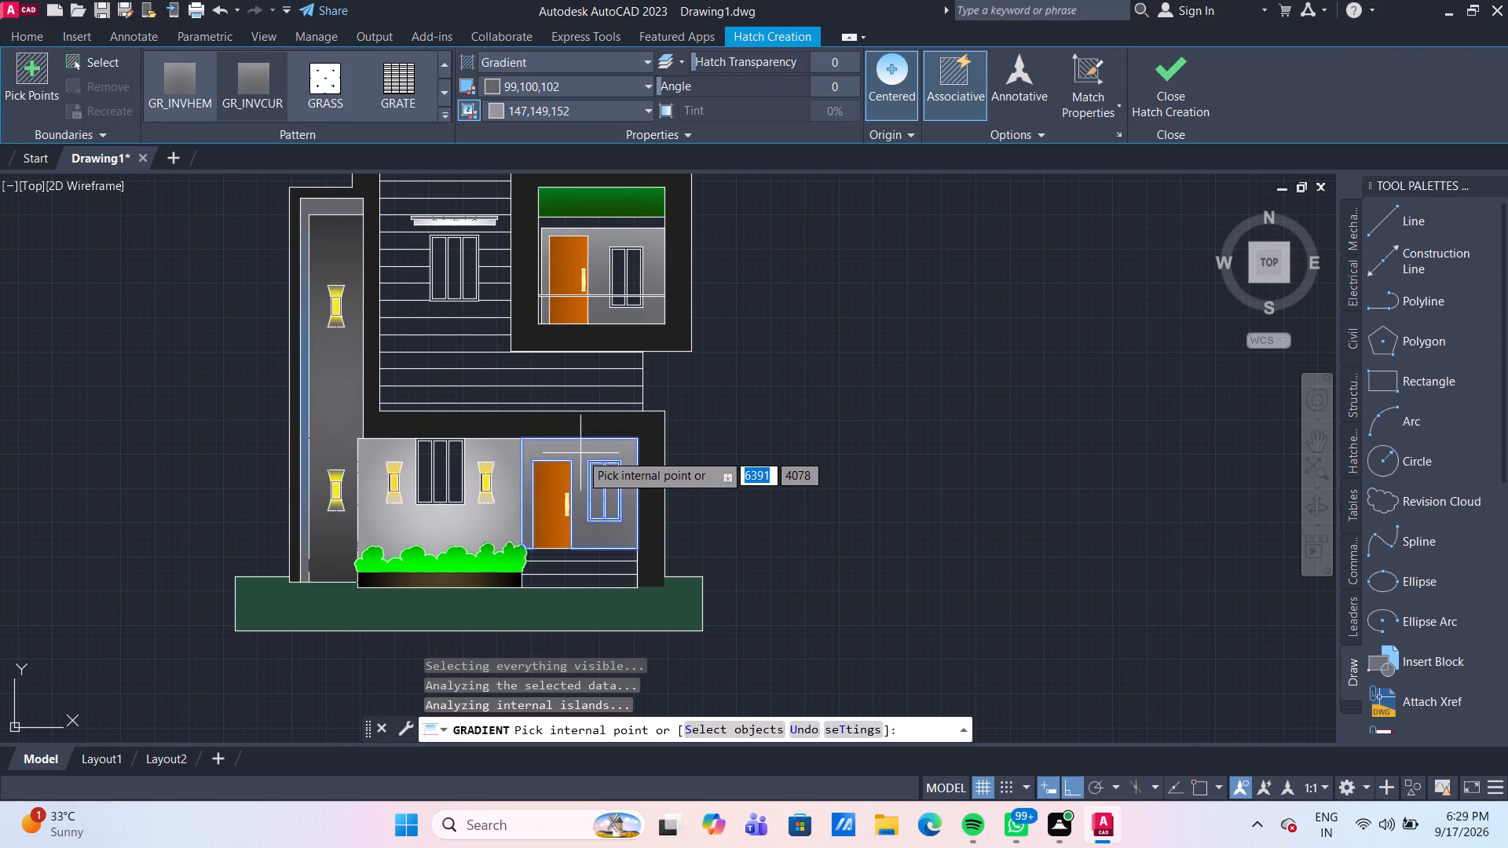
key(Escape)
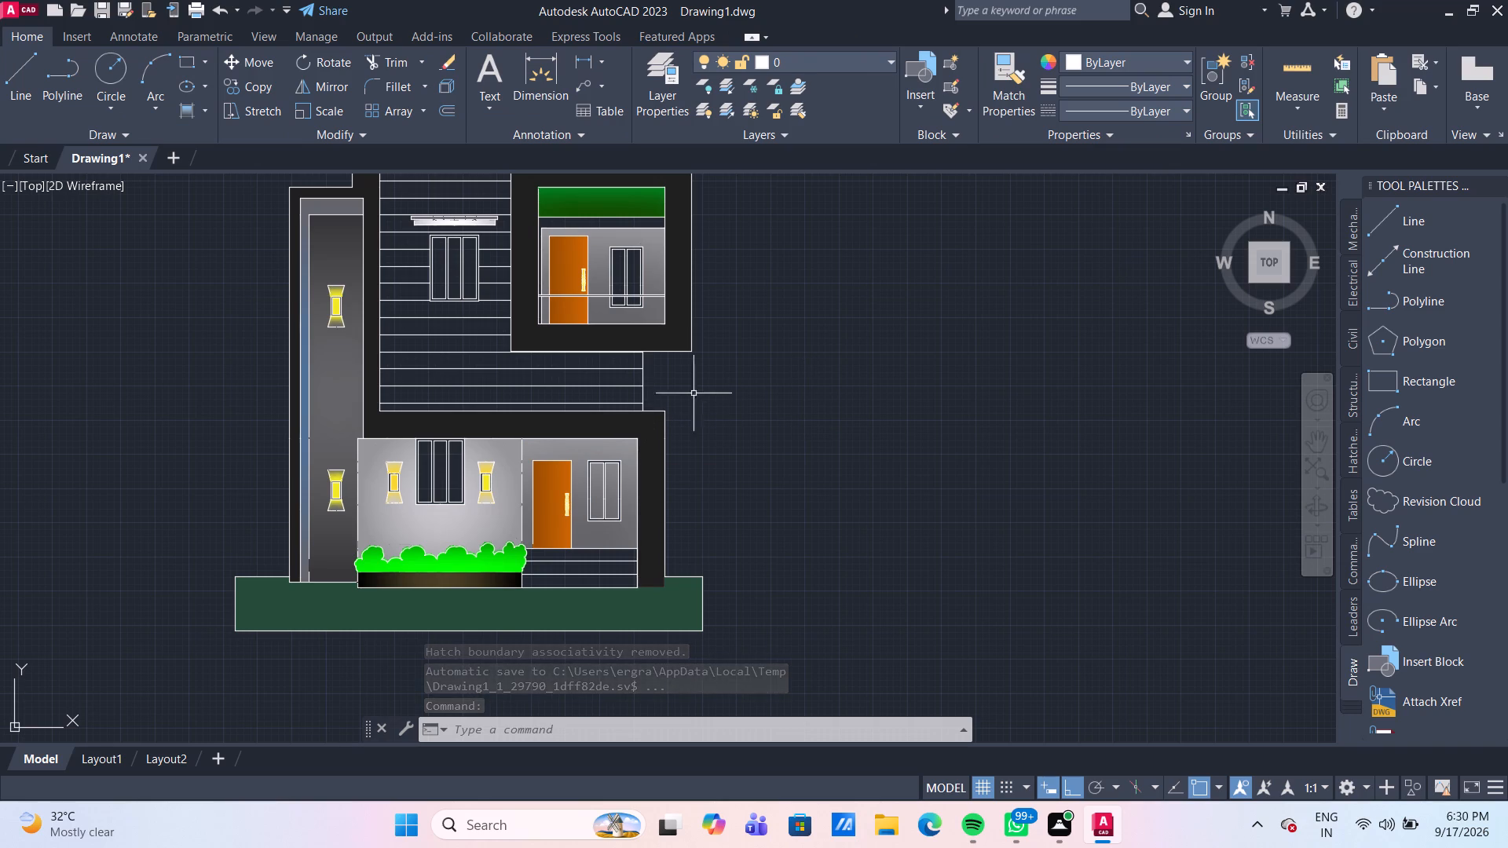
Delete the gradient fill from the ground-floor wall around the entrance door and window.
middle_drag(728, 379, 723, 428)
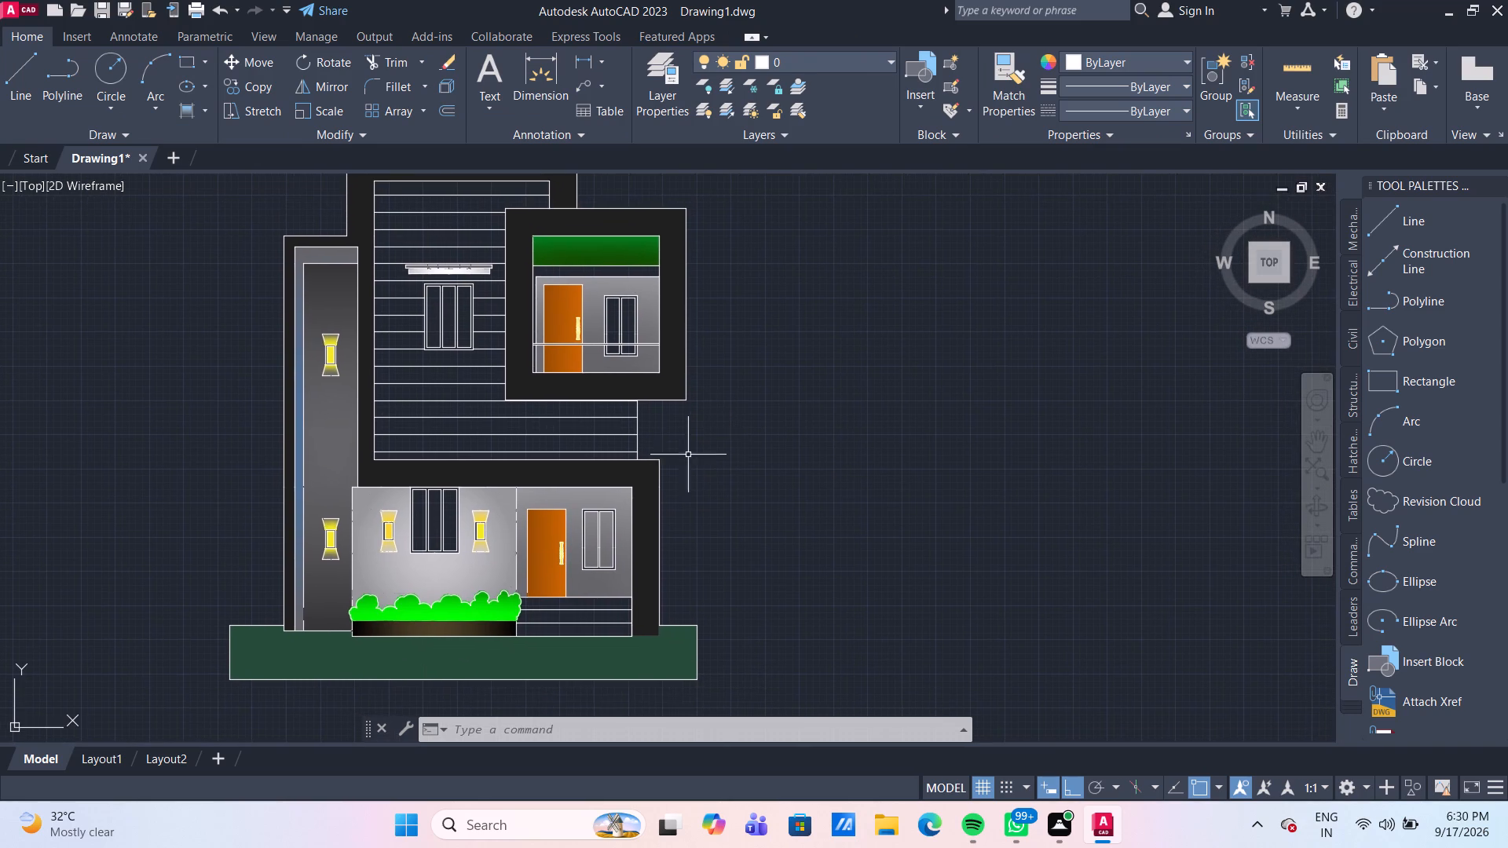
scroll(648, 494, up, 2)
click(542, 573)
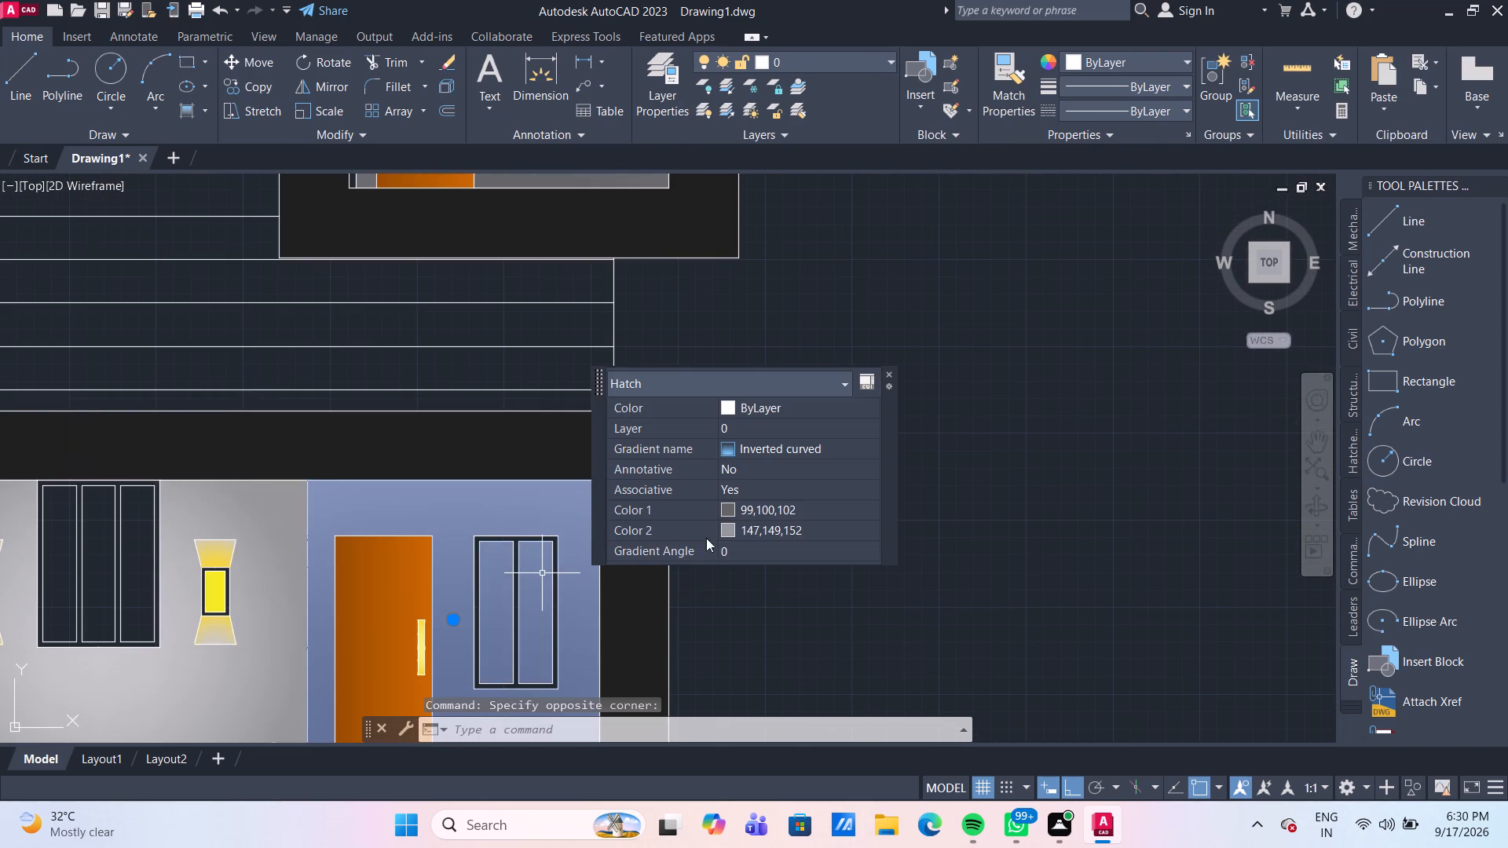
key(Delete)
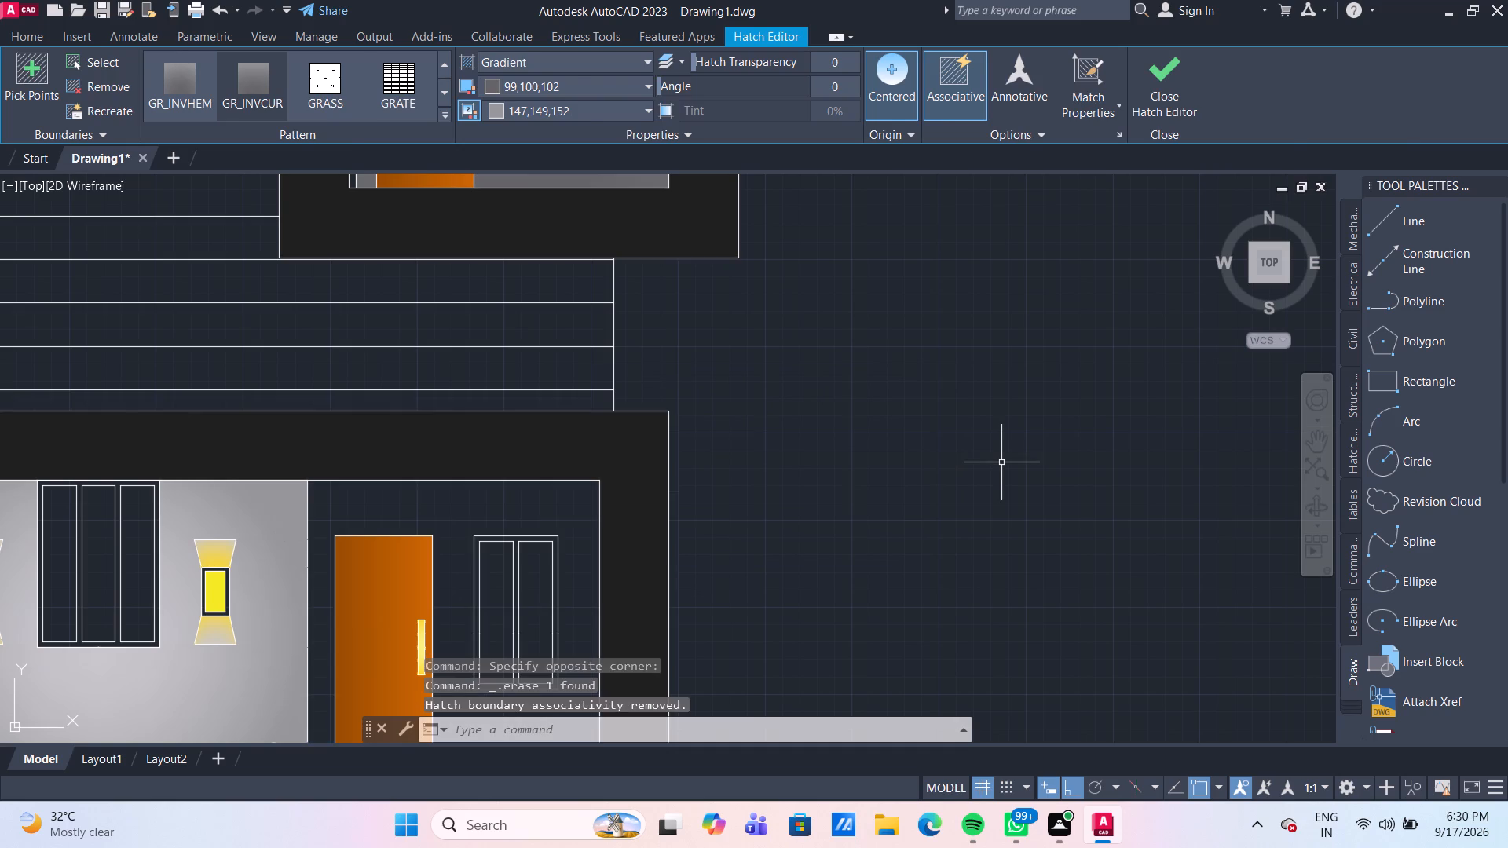
Start a new two-colour gradient fill with first colour 39,118,187 and second colour 199,200,202, and browse for its gradient pattern.
scroll(1001, 462, down, 3)
scroll(940, 445, up, 2)
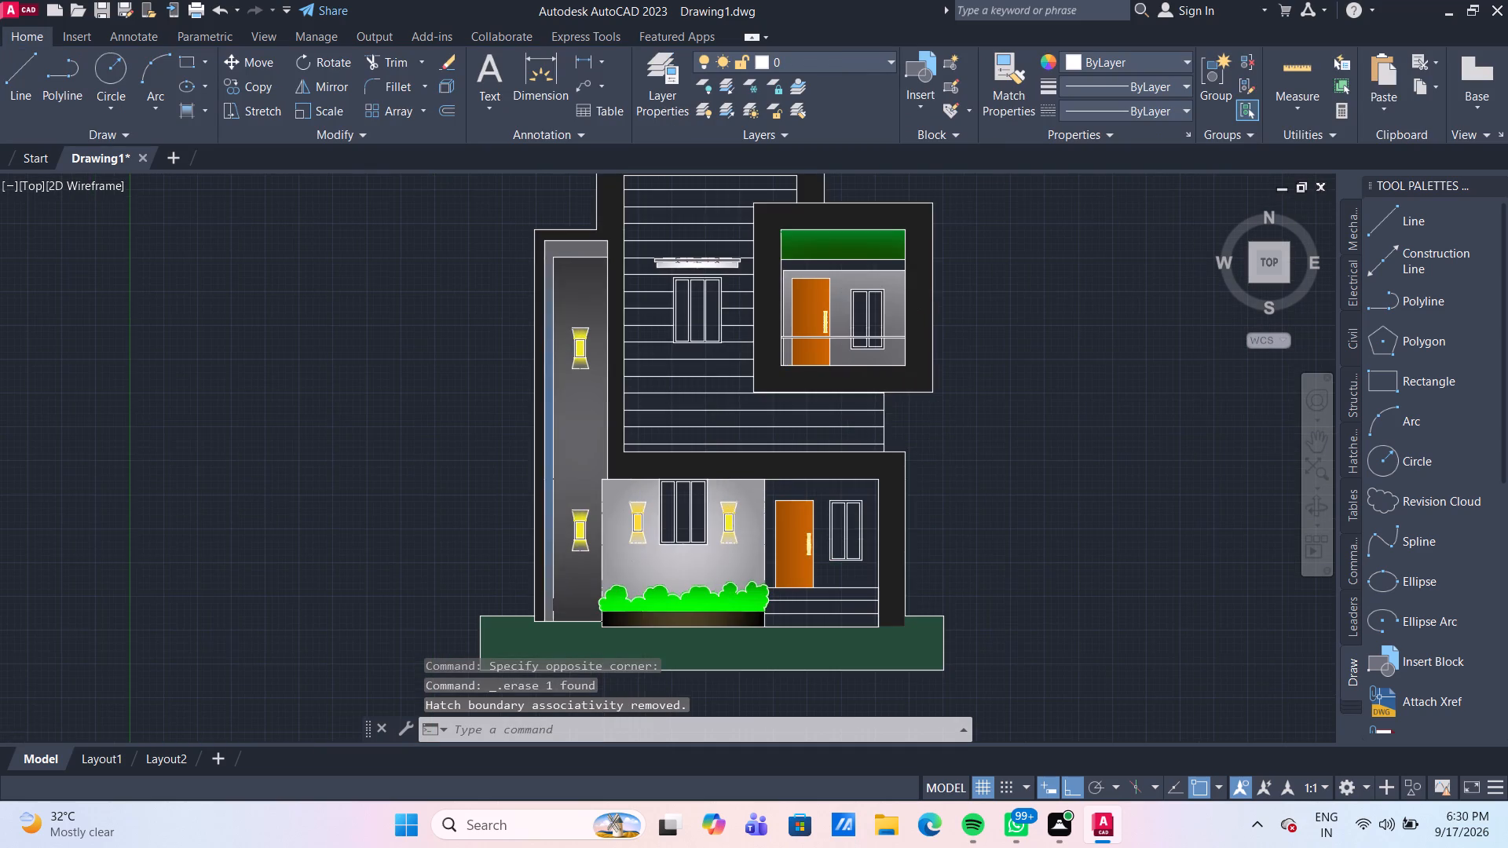
middle_drag(938, 437, 902, 404)
scroll(902, 404, up, 1)
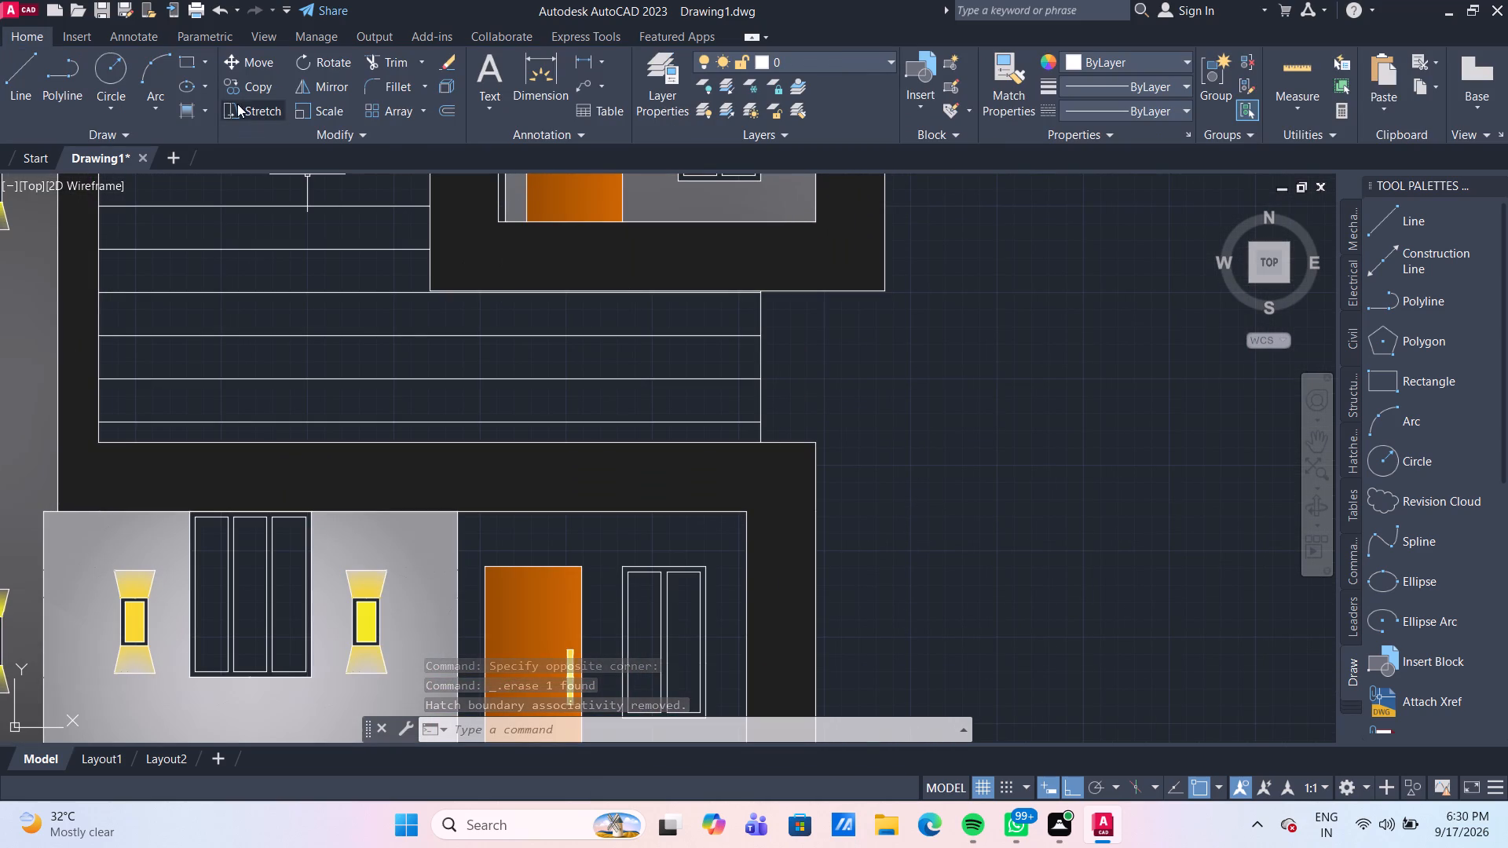
click(185, 115)
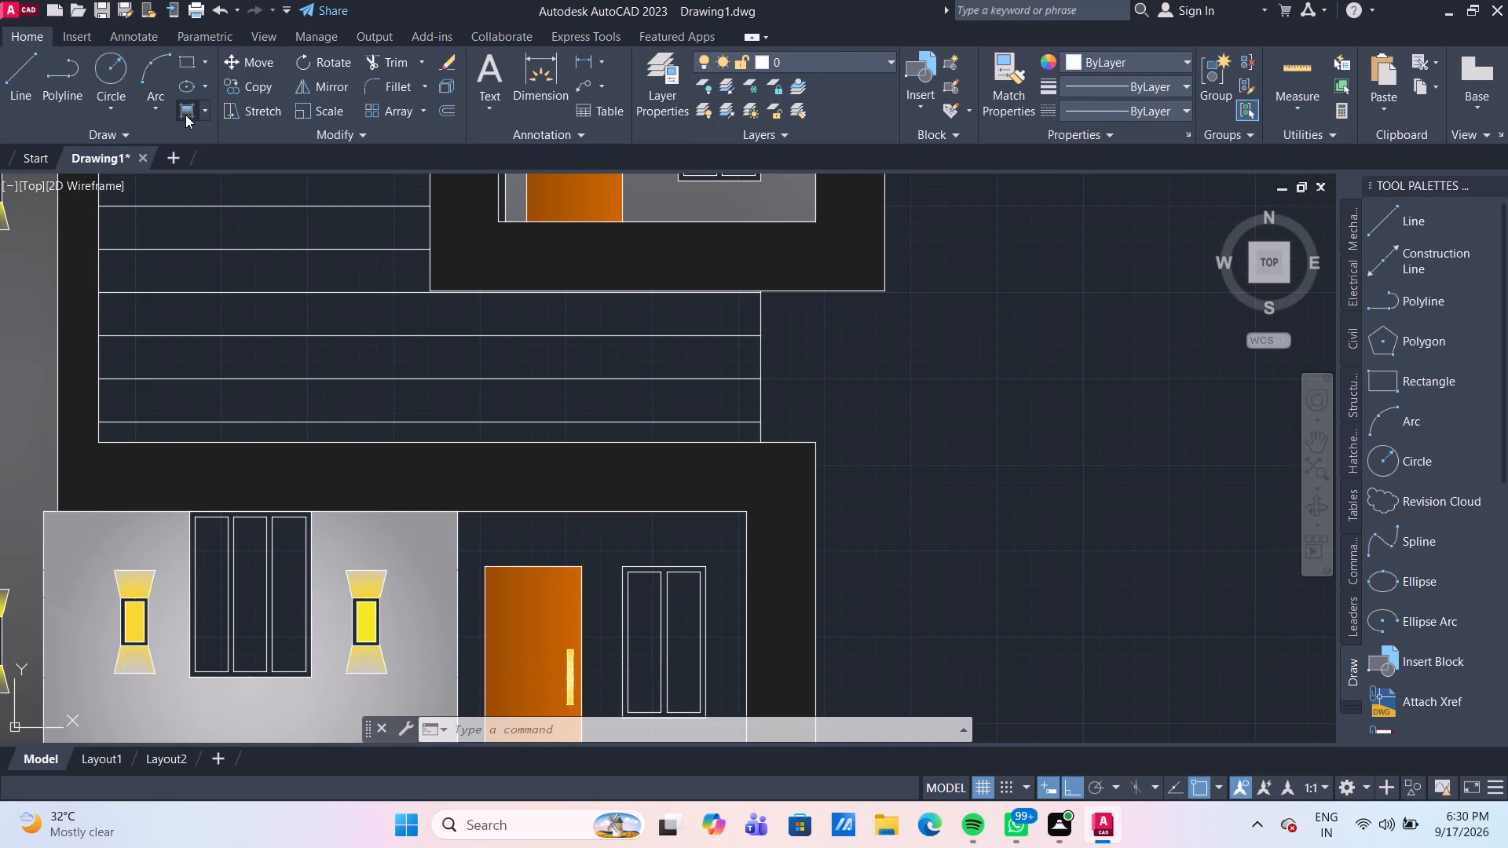
click(574, 81)
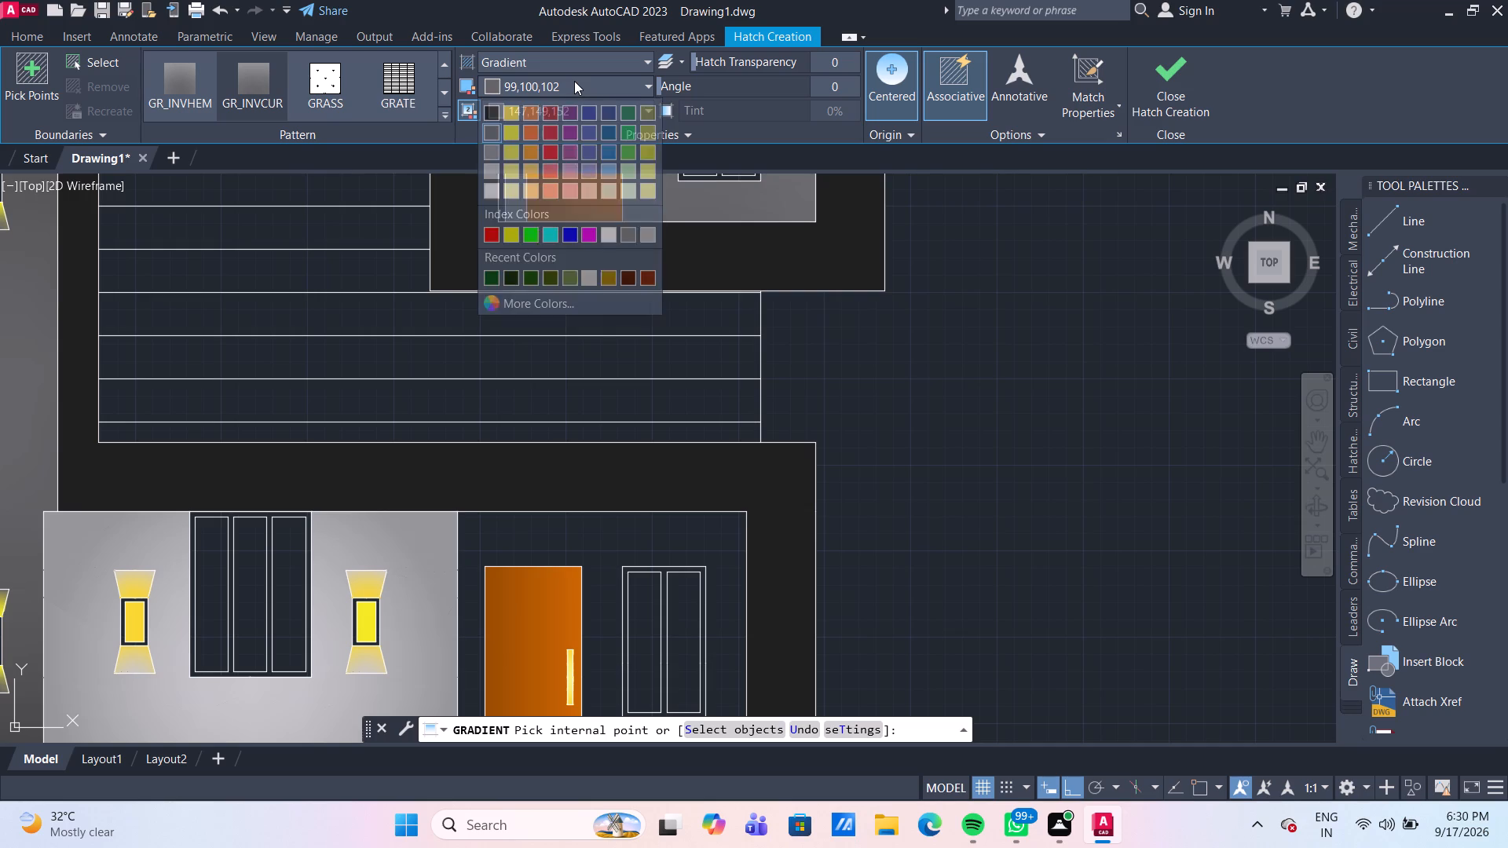
click(611, 169)
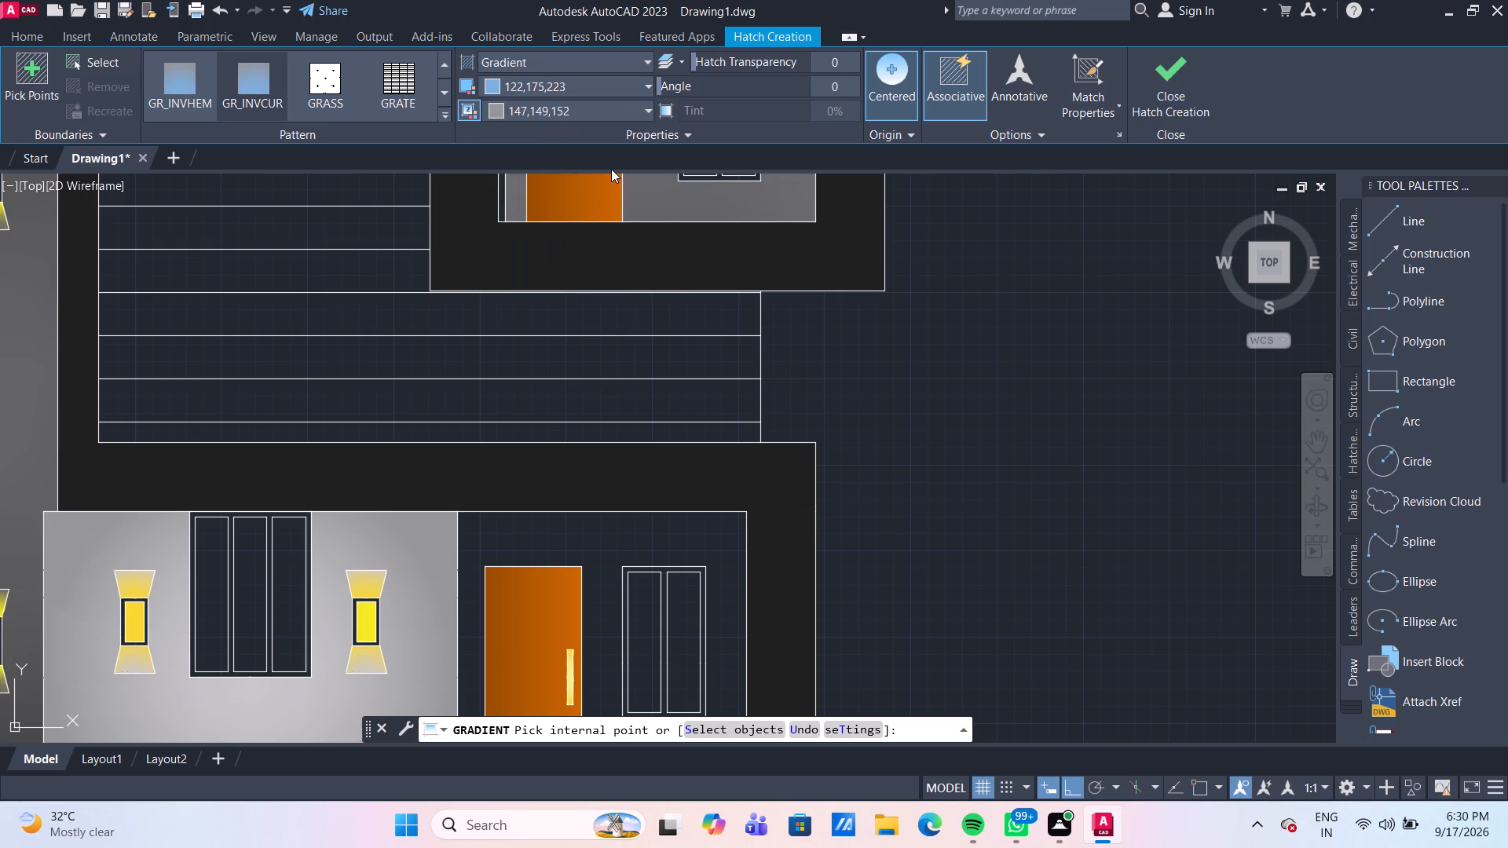
click(585, 112)
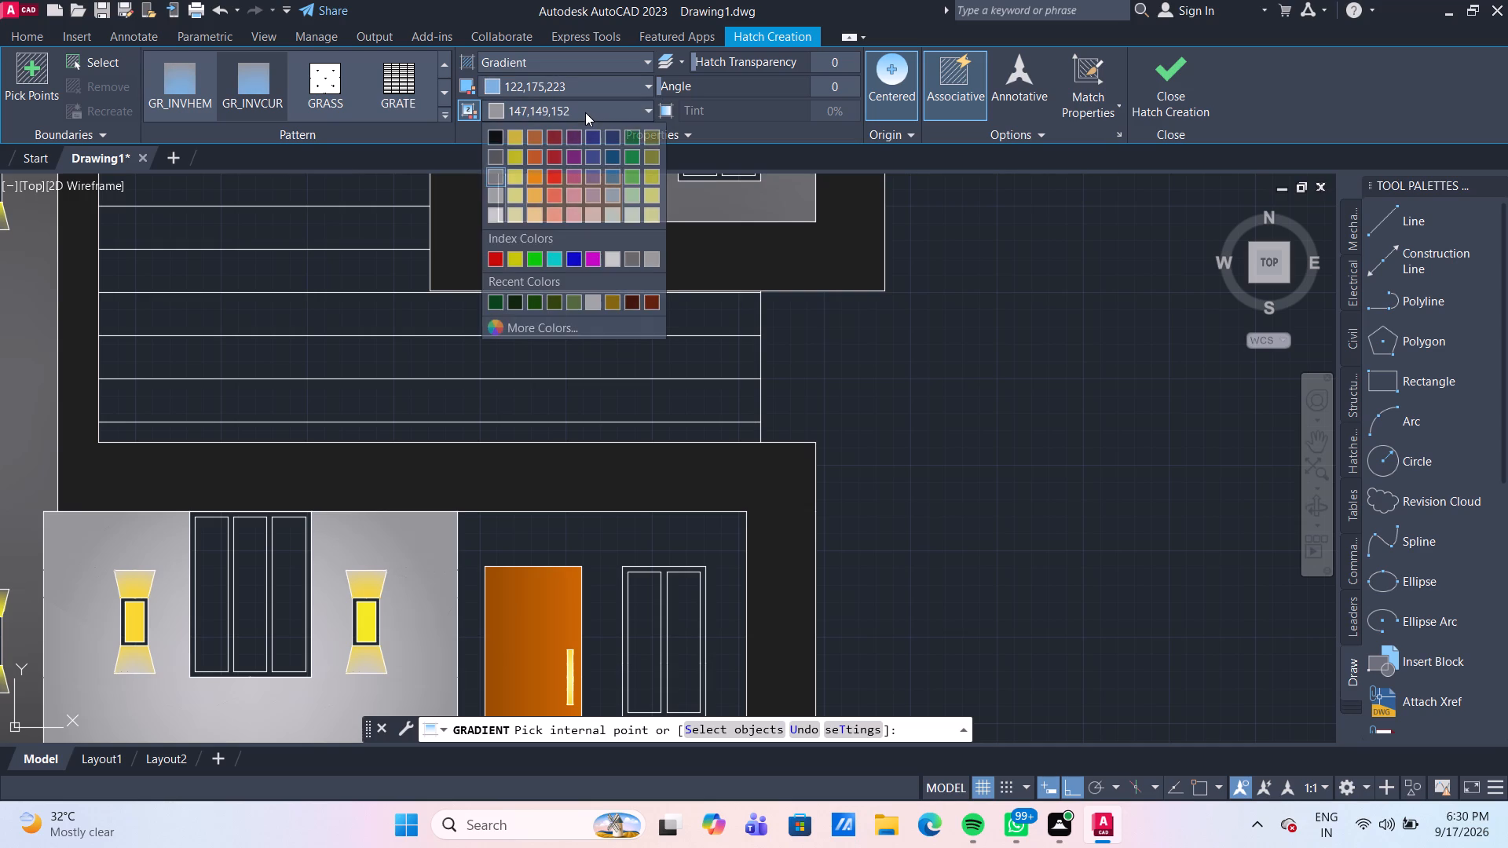
click(494, 196)
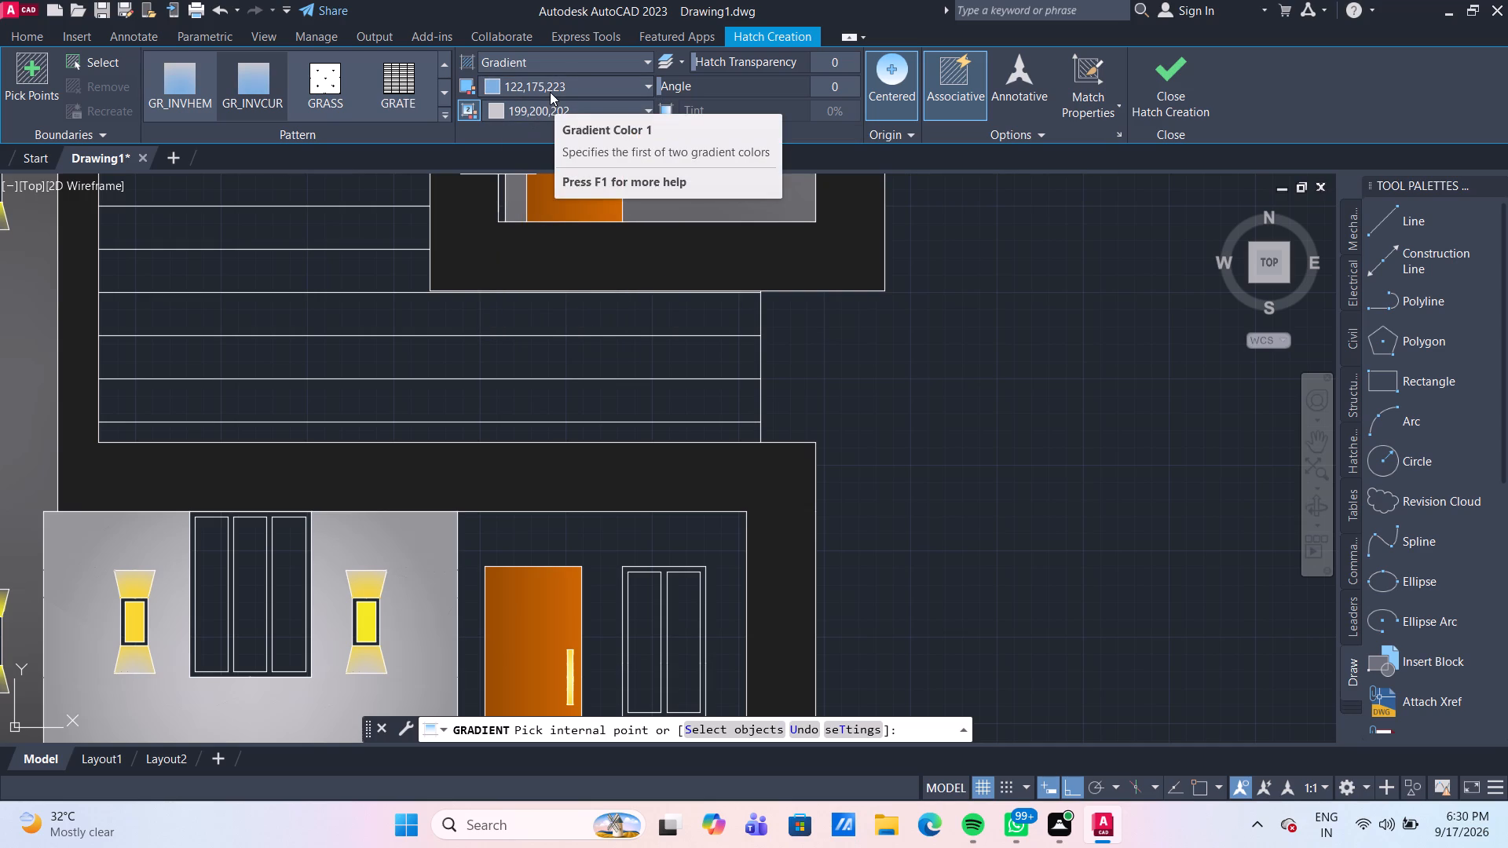
click(549, 88)
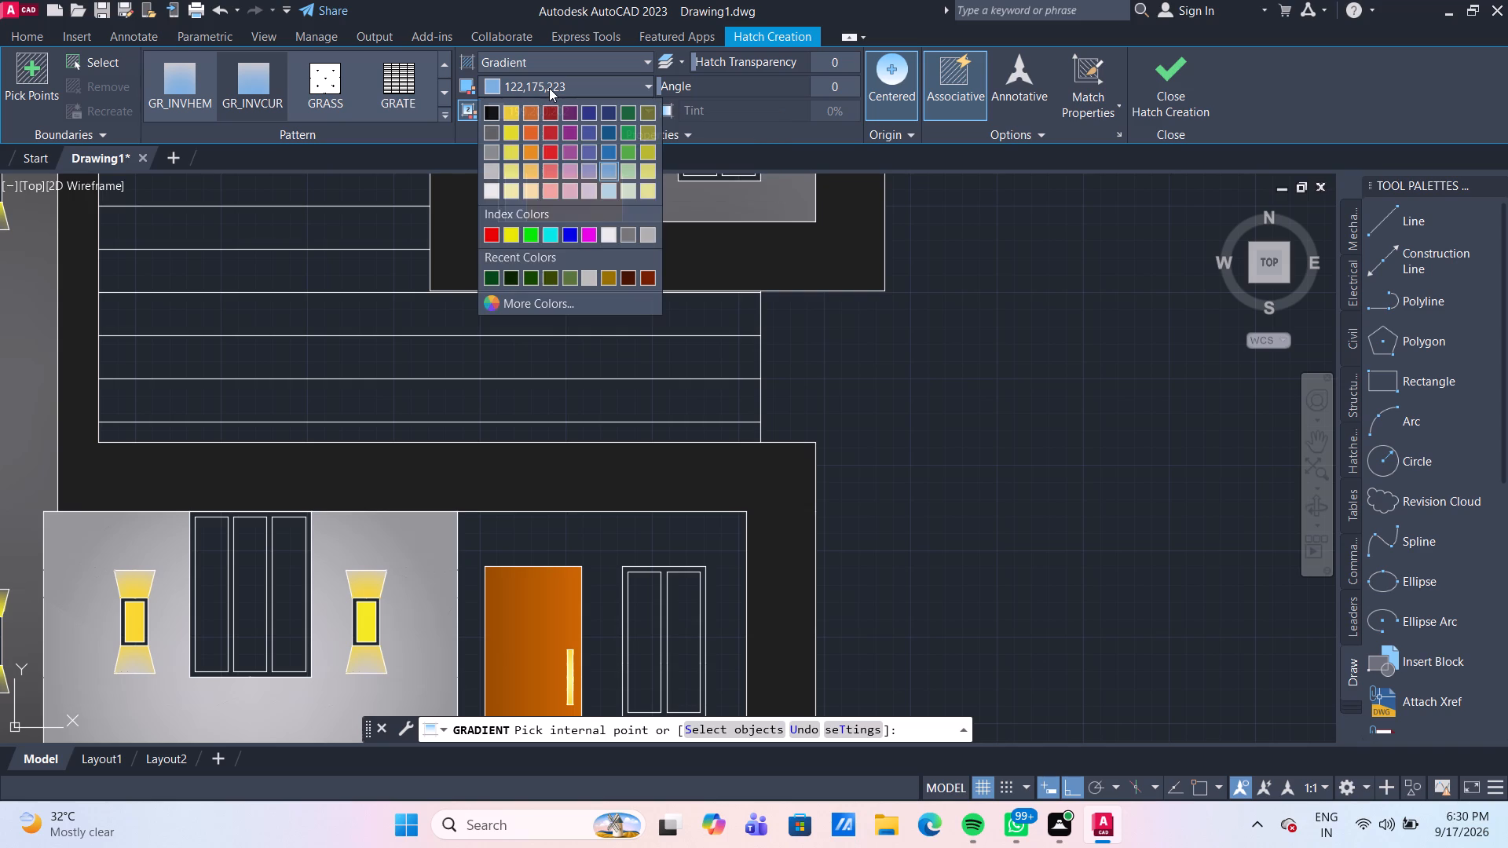
click(613, 151)
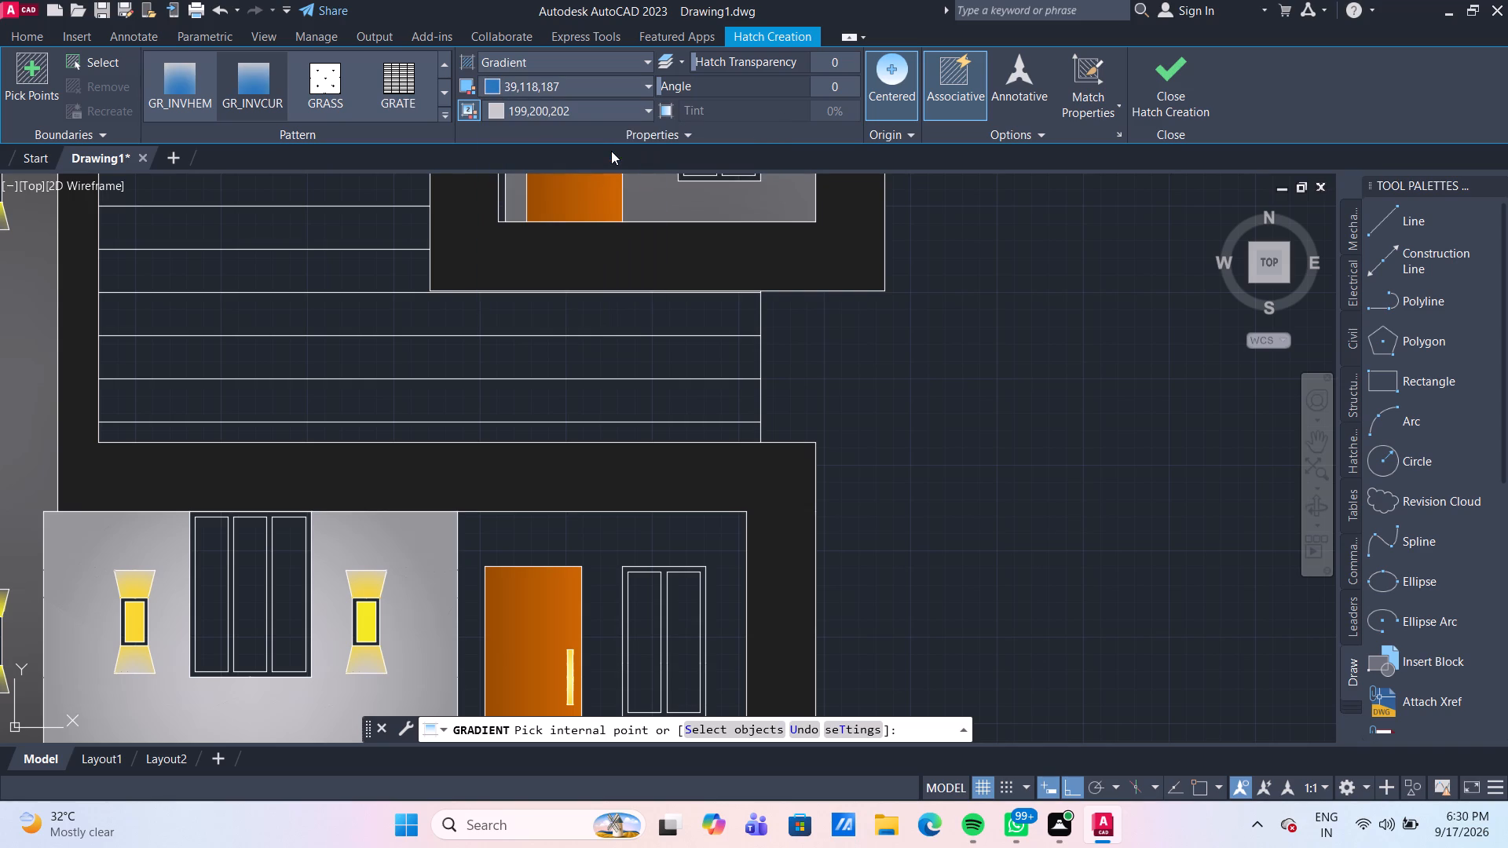
click(445, 94)
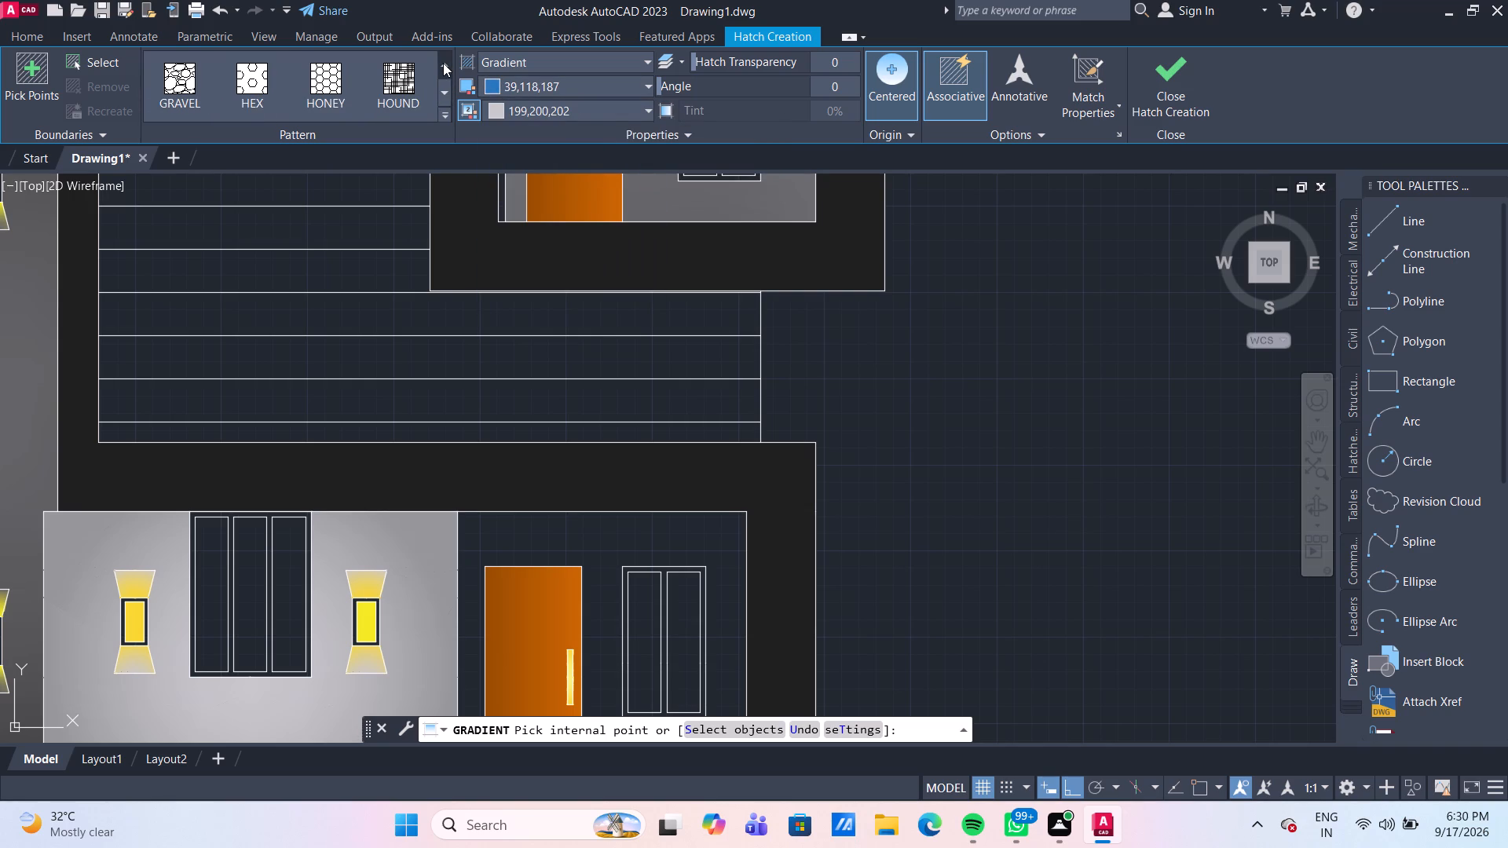
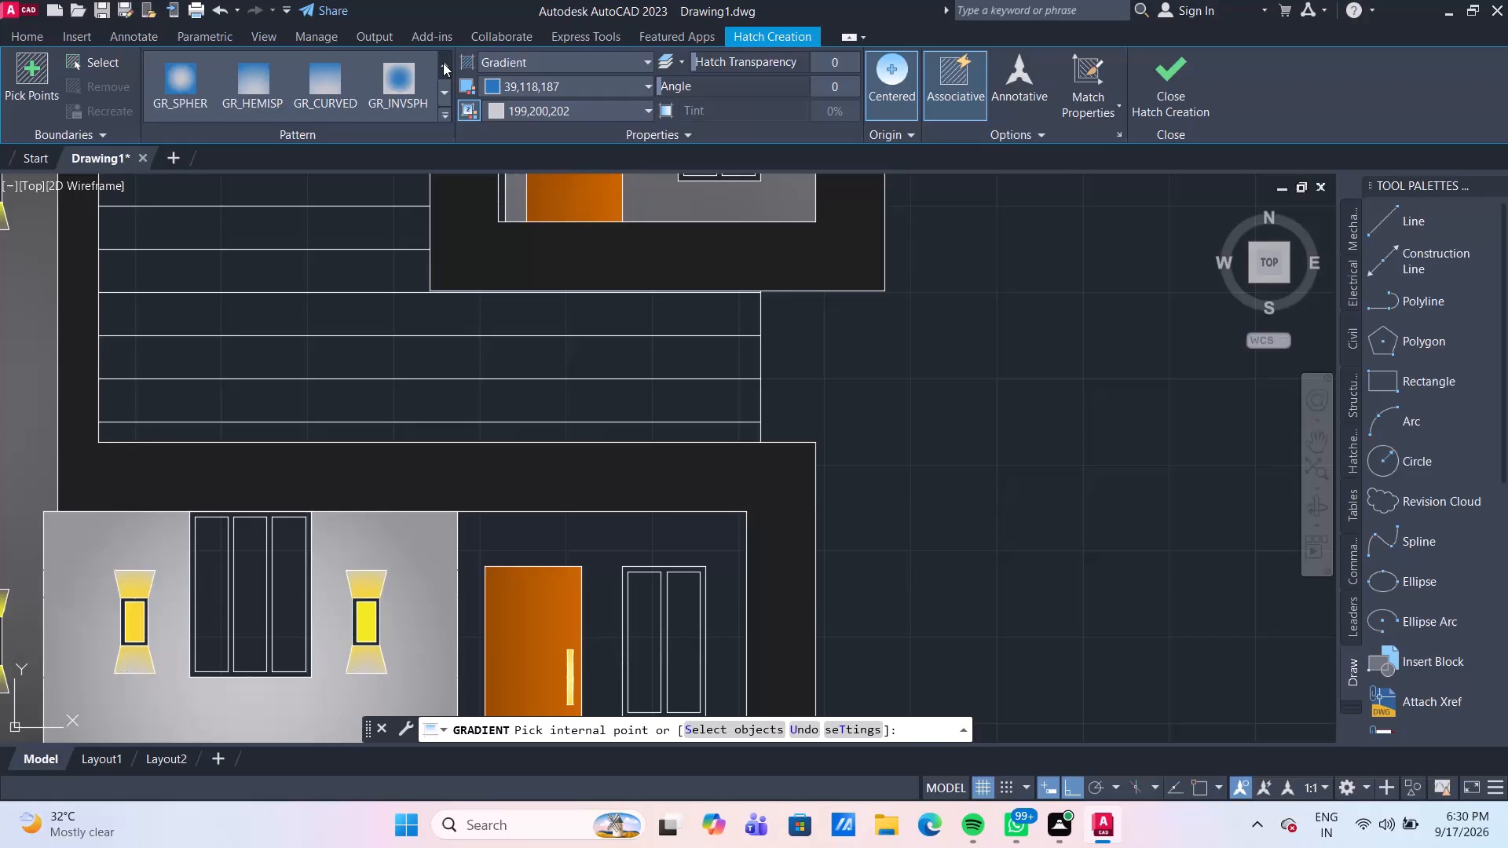
Fill the three panes of the ground-floor window between the wall lamps with a GR_SPHER gradient, colours 122,175,223 and 173,221,247.
click(443, 63)
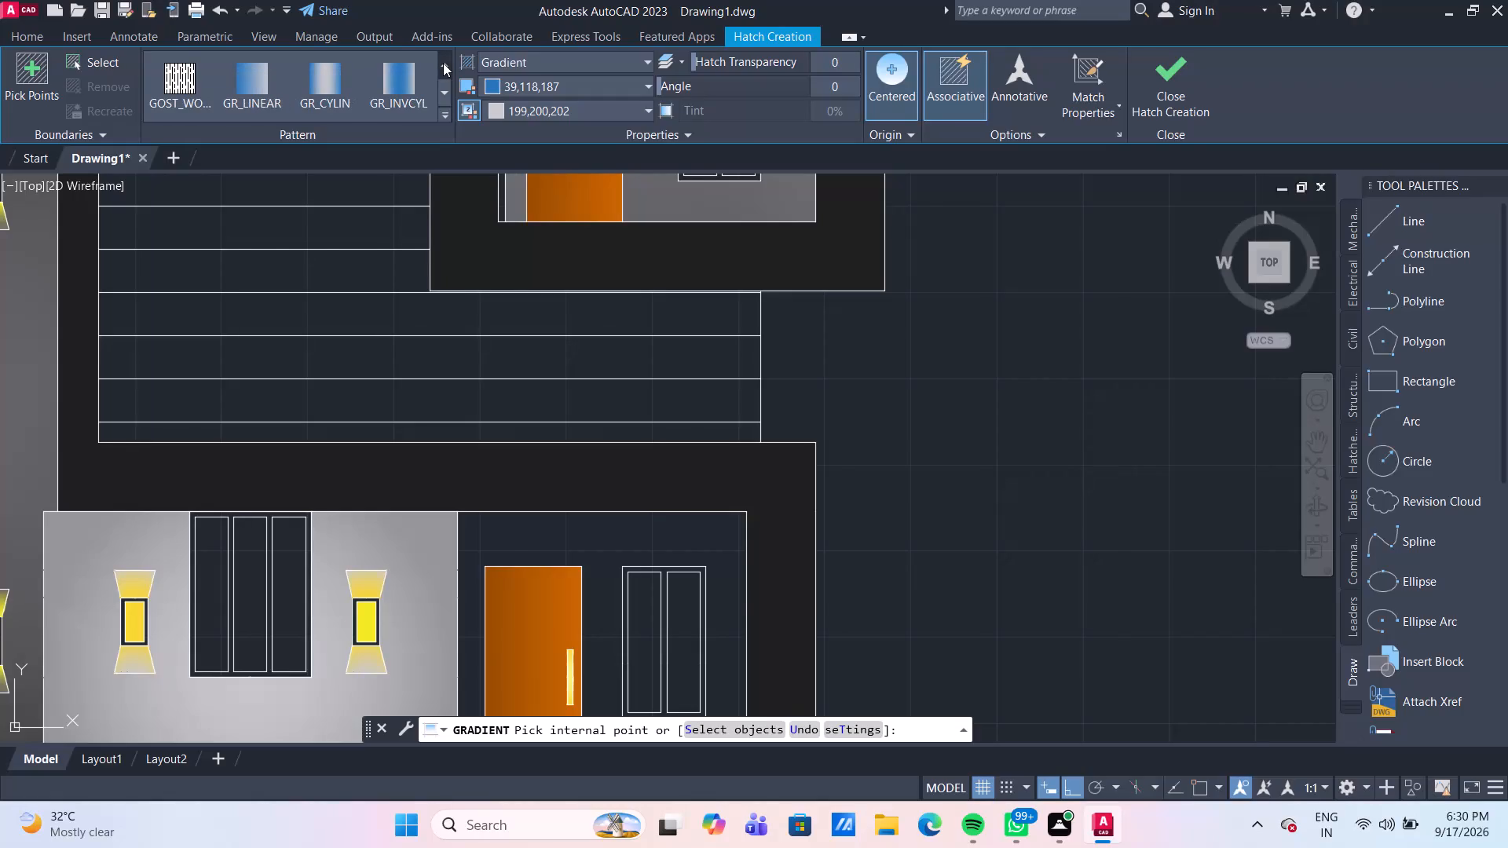
click(530, 111)
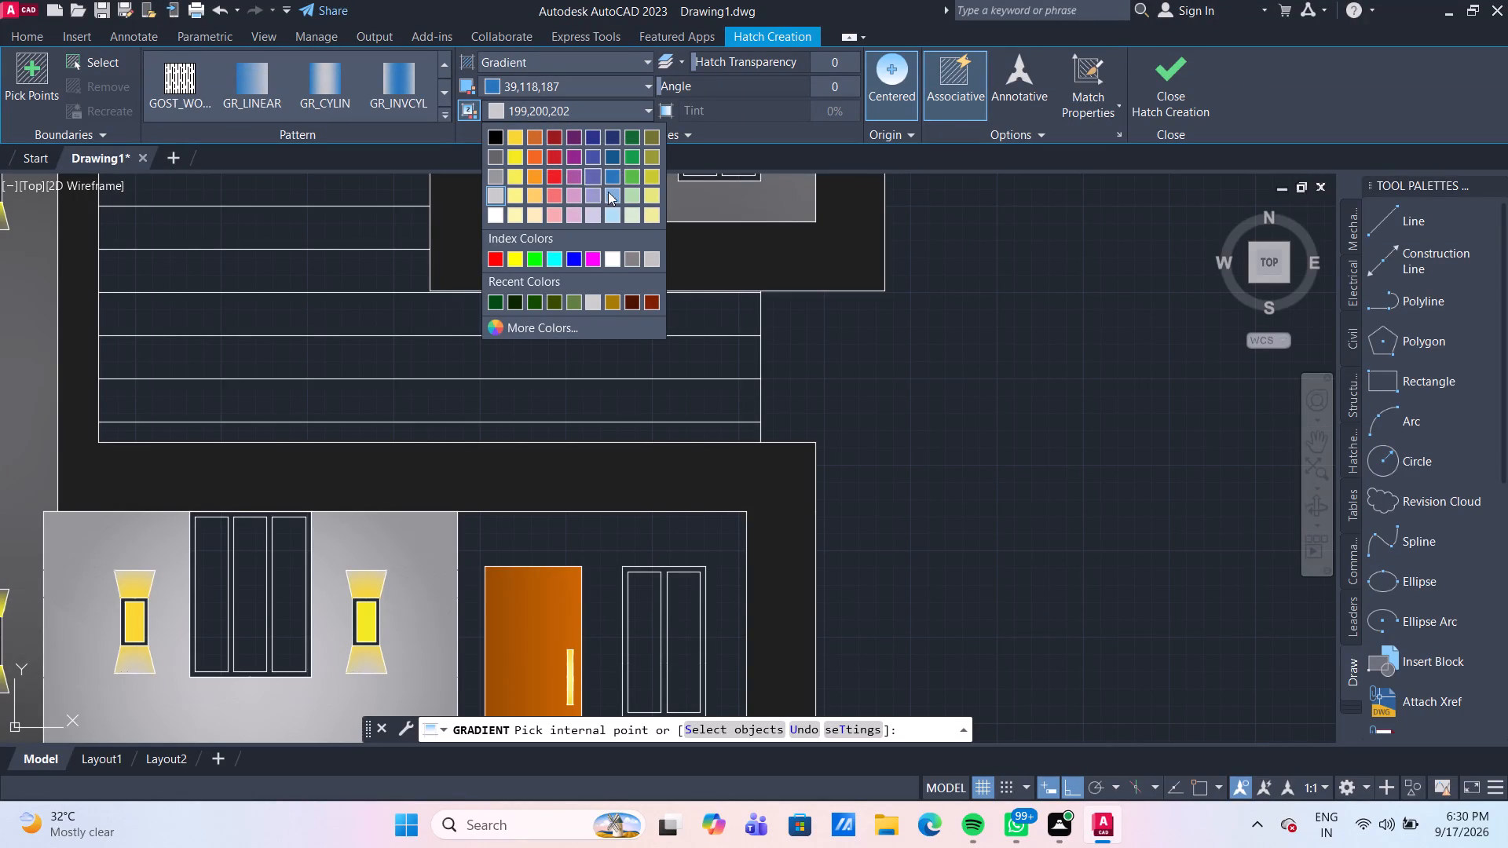
click(616, 220)
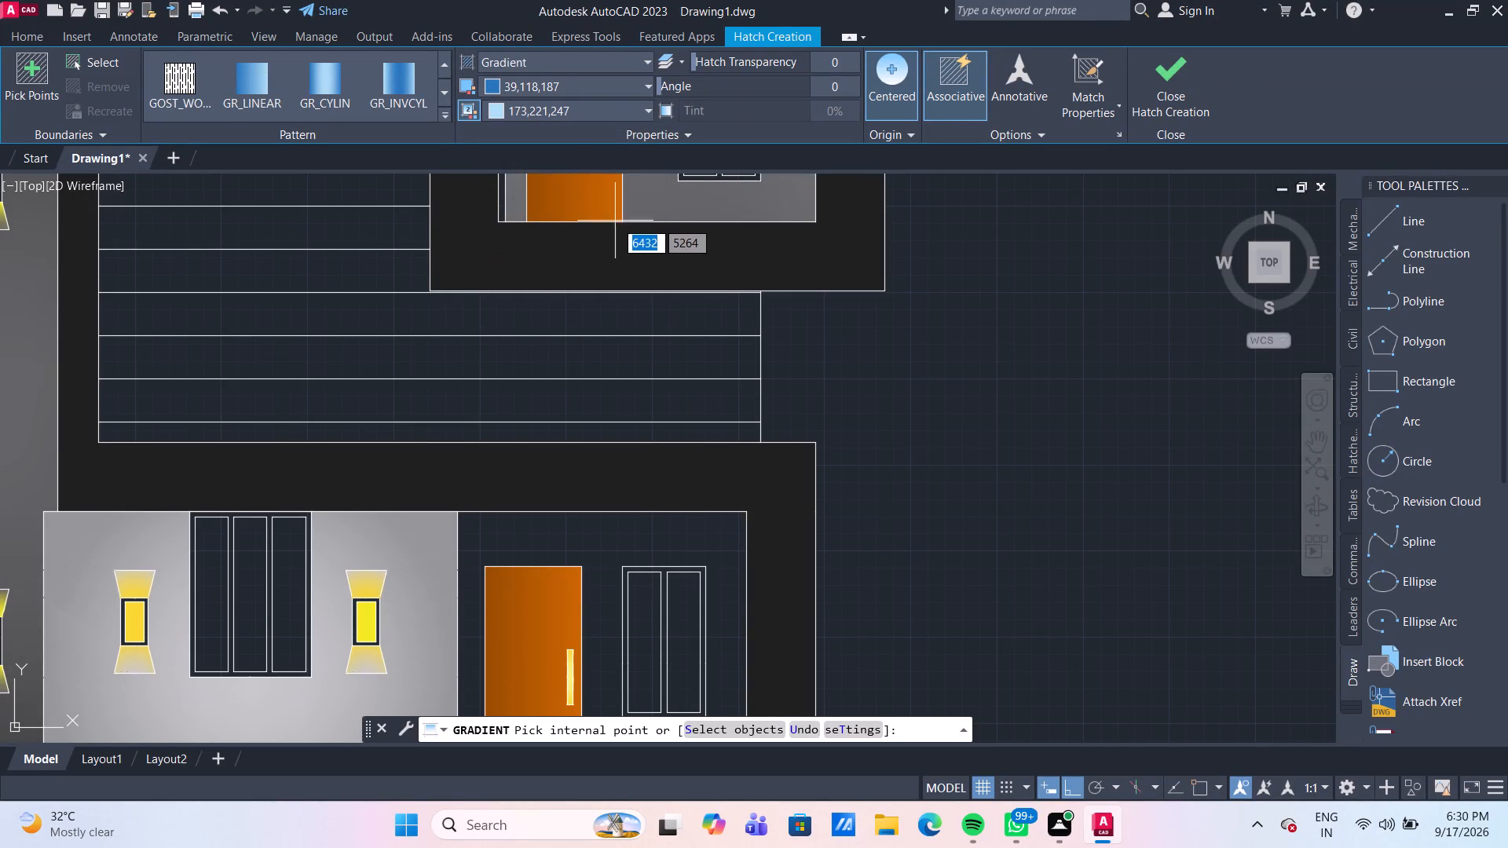
click(551, 82)
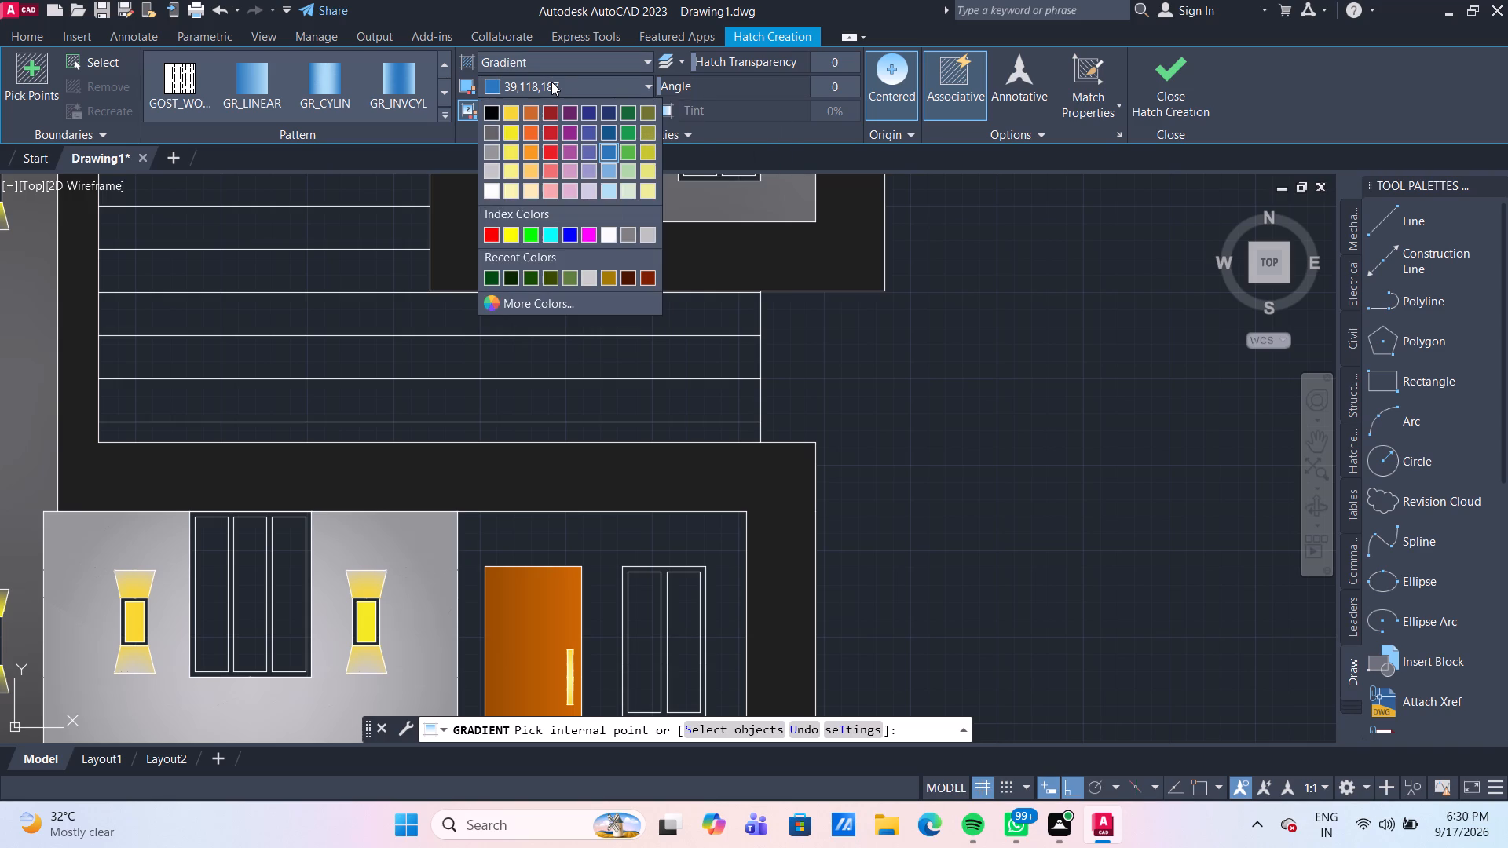
click(604, 170)
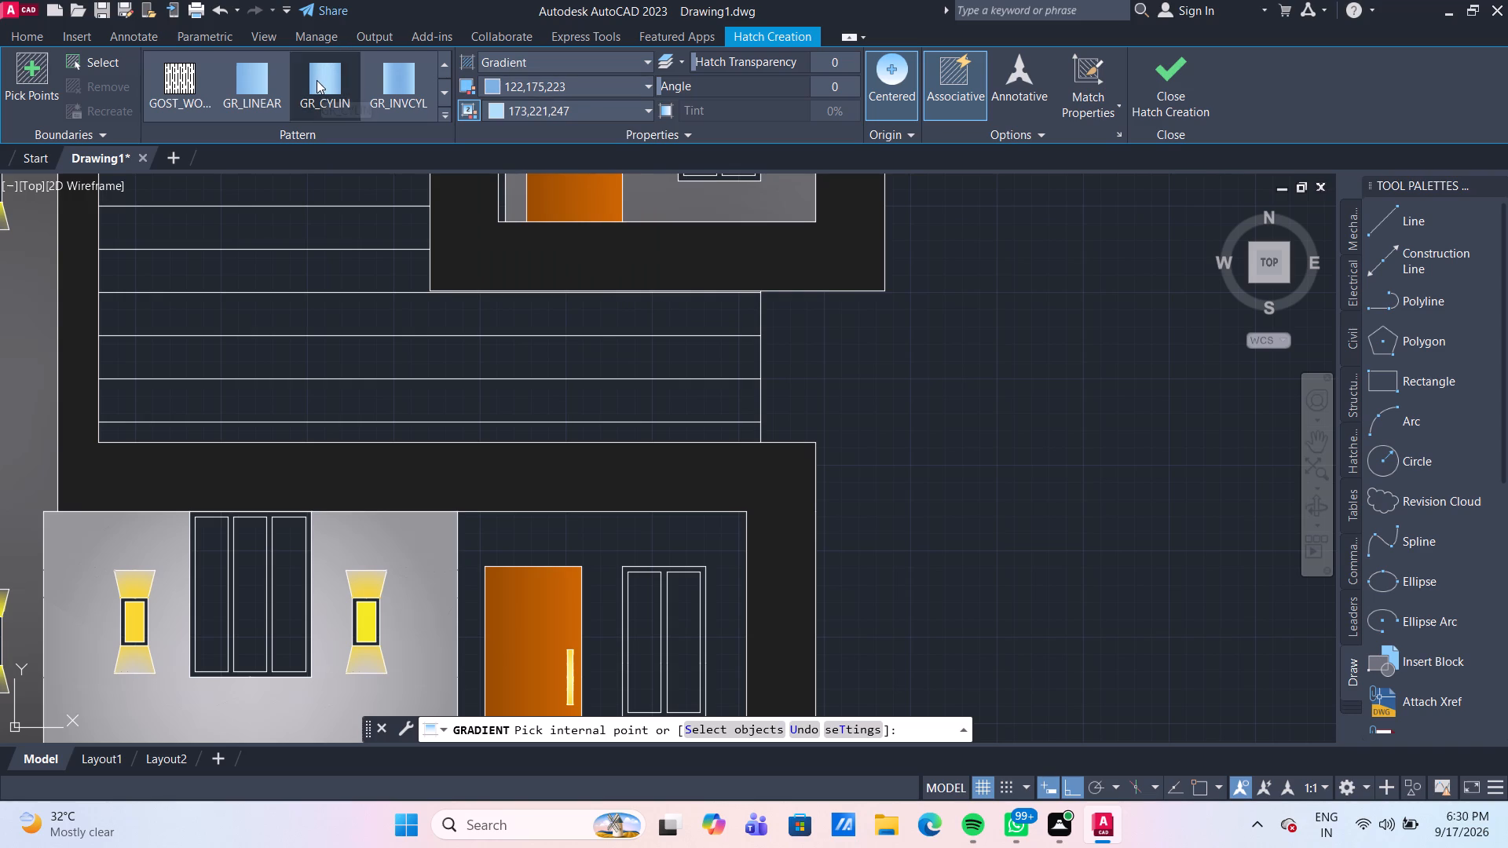
click(448, 87)
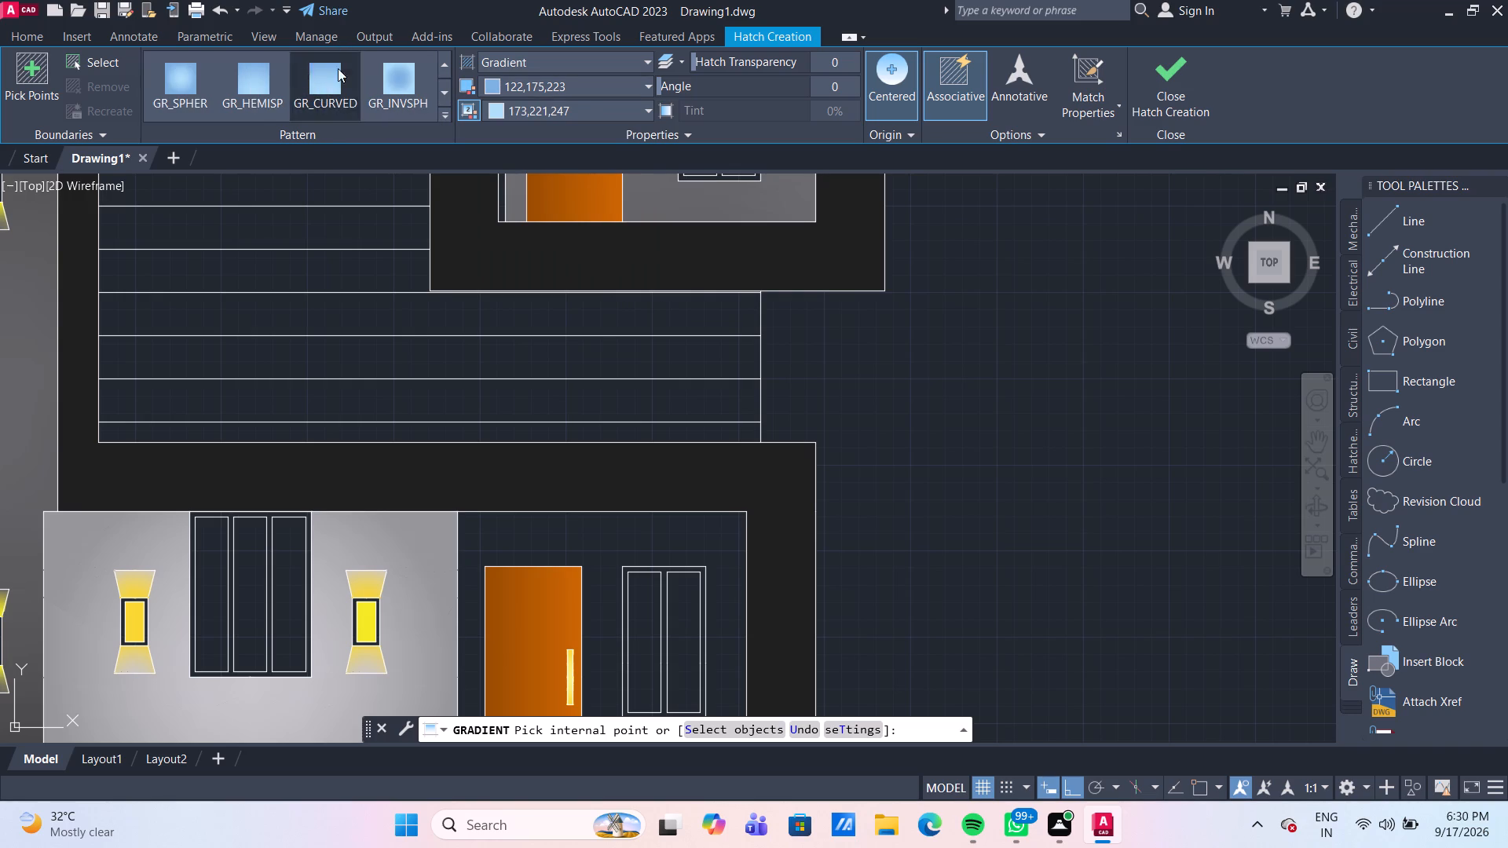
click(192, 82)
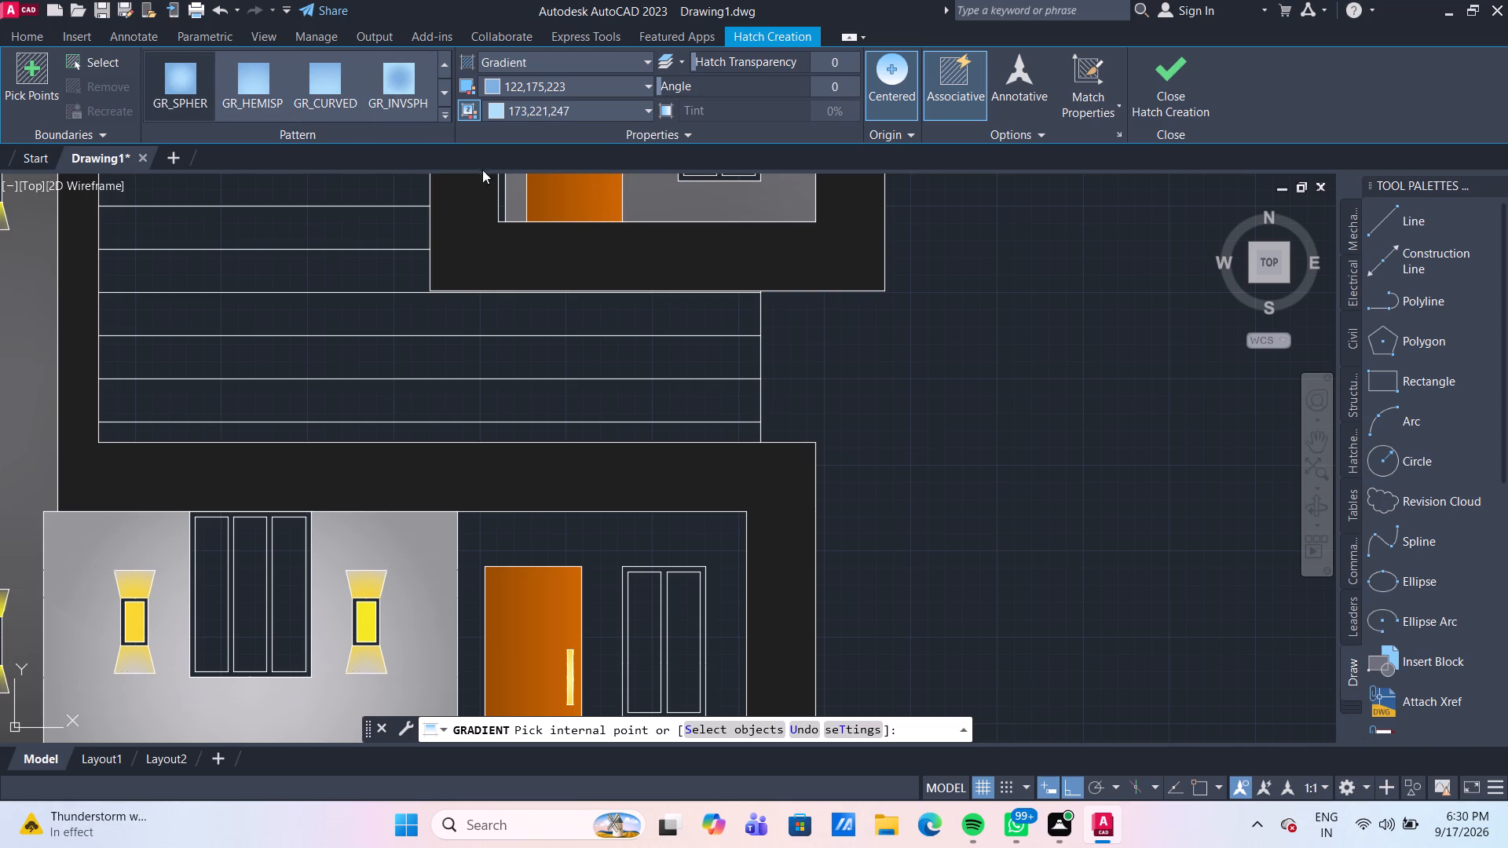
scroll(586, 467, down, 1)
middle_drag(585, 467, 585, 422)
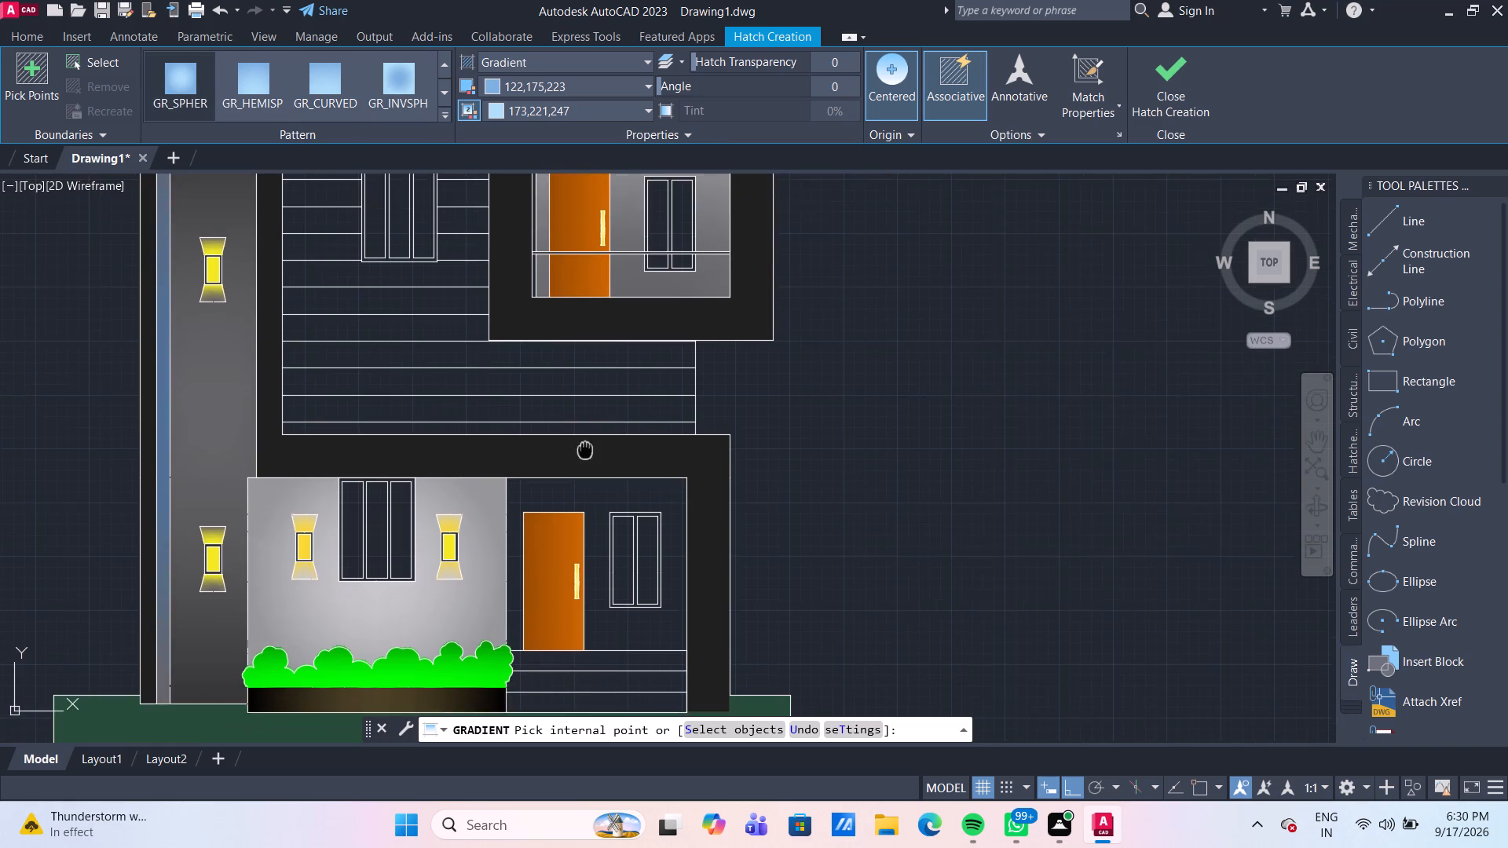
middle_drag(585, 422, 585, 415)
scroll(335, 488, up, 1)
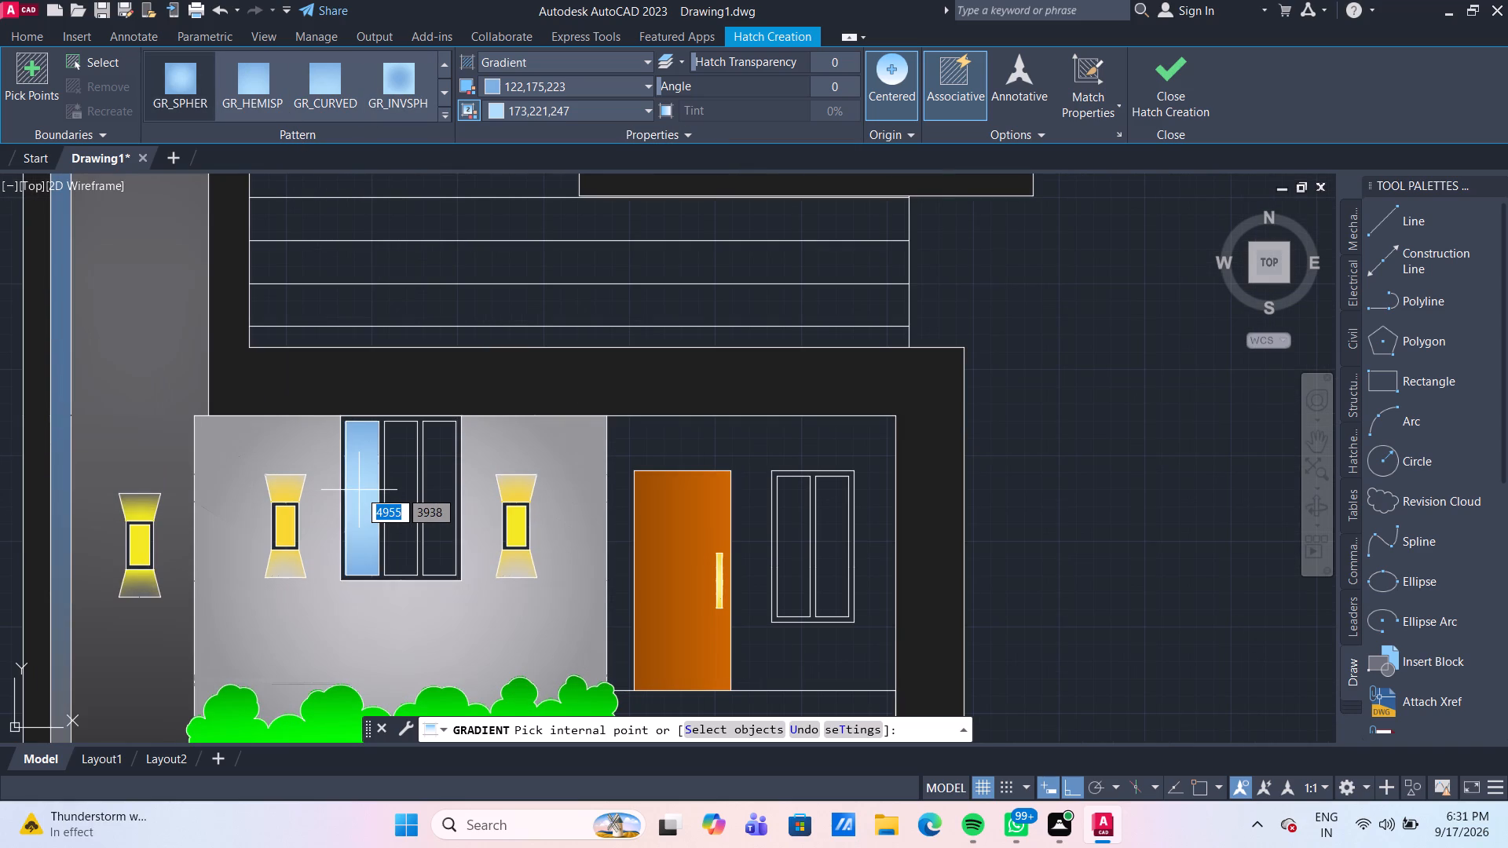
click(359, 490)
click(397, 492)
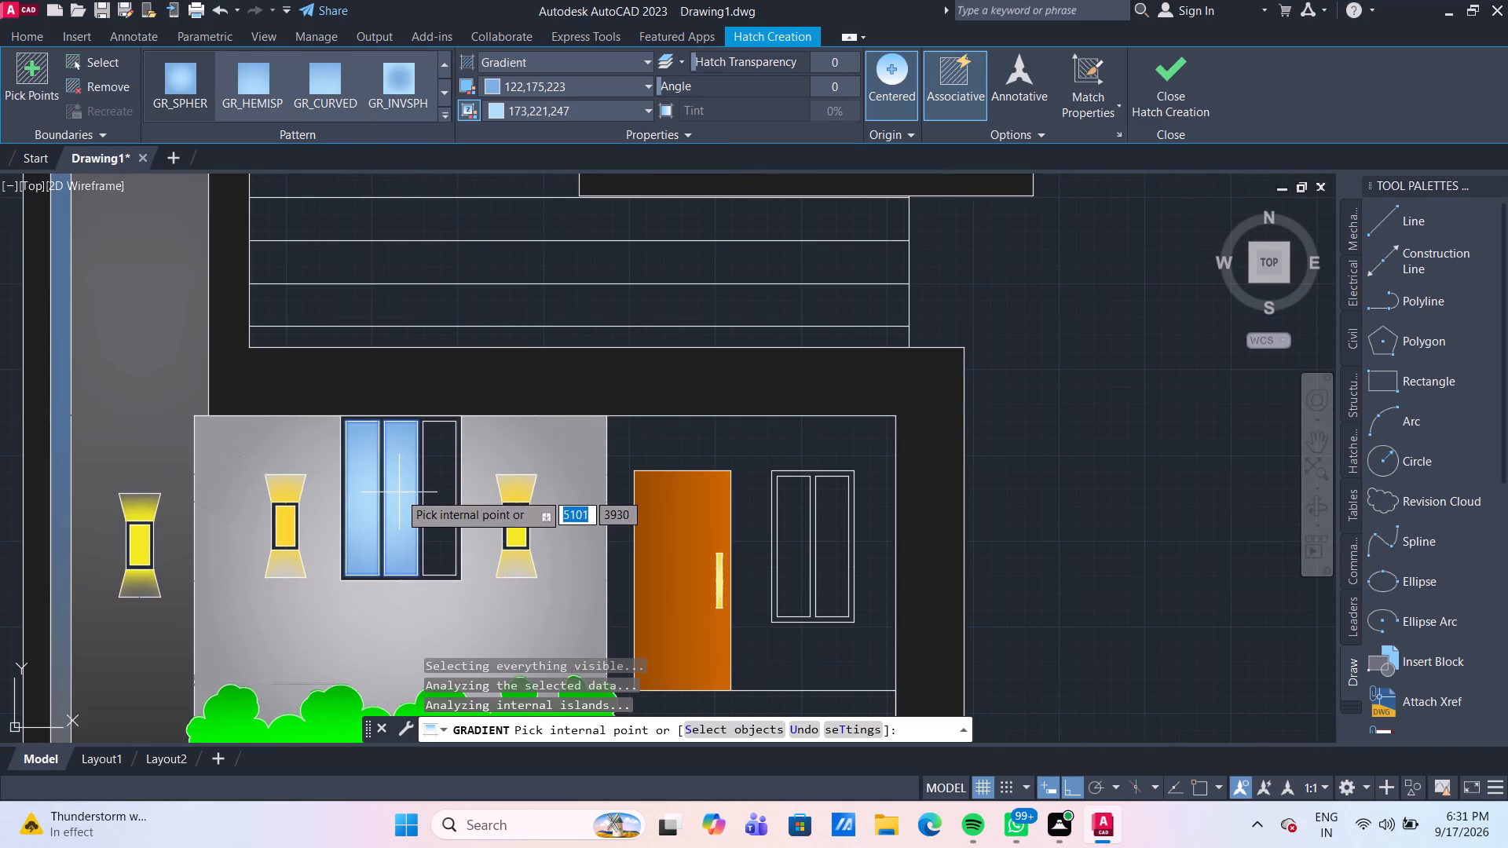
click(443, 501)
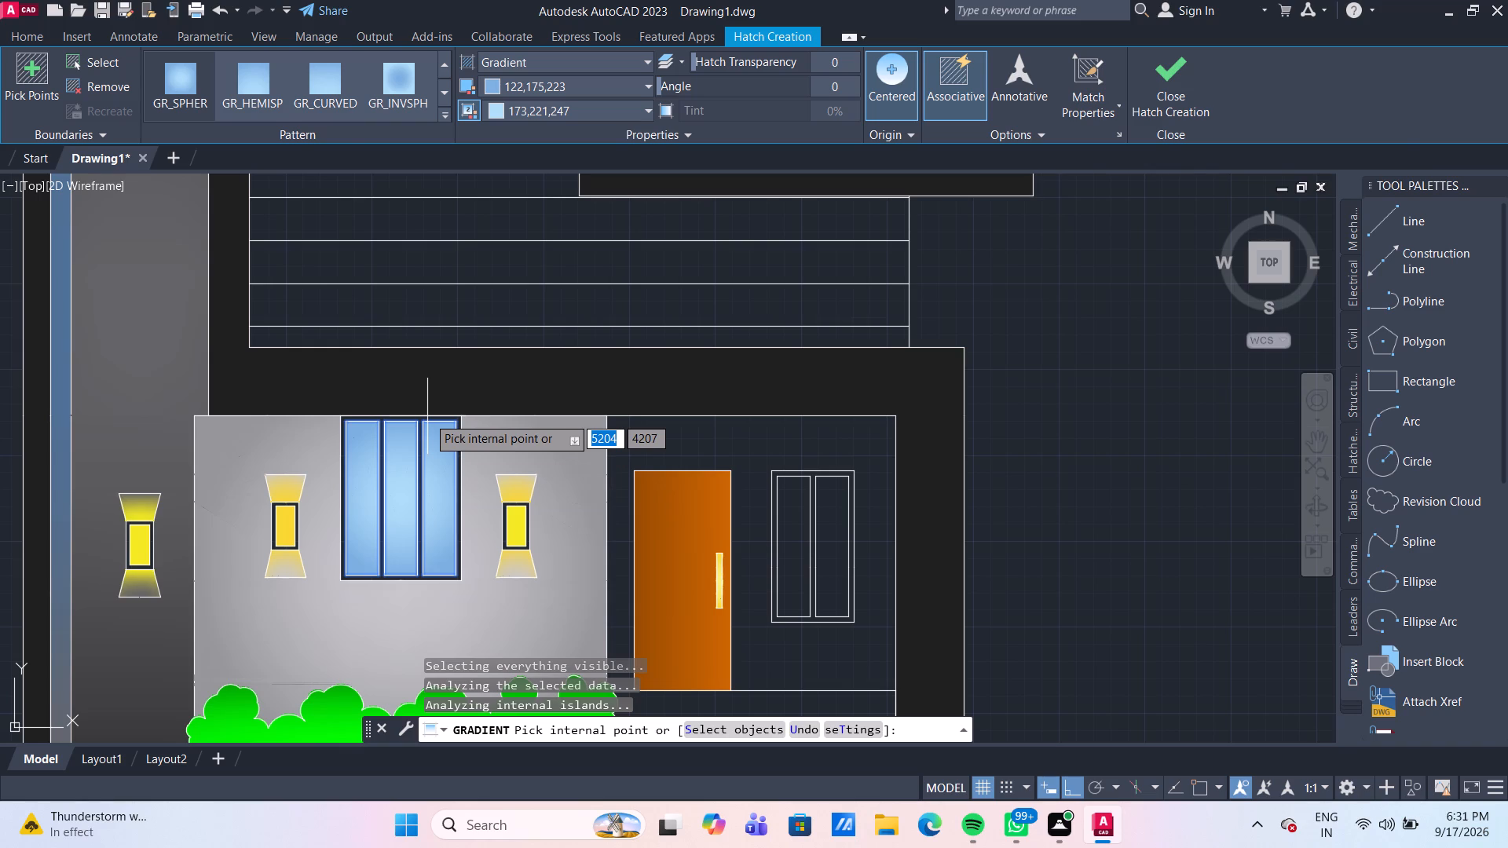
key(Escape)
Fill the three panes of the upper-floor window on the horizontally lined wall with the same light-blue gradient.
scroll(511, 404, down, 2)
middle_drag(558, 351, 538, 444)
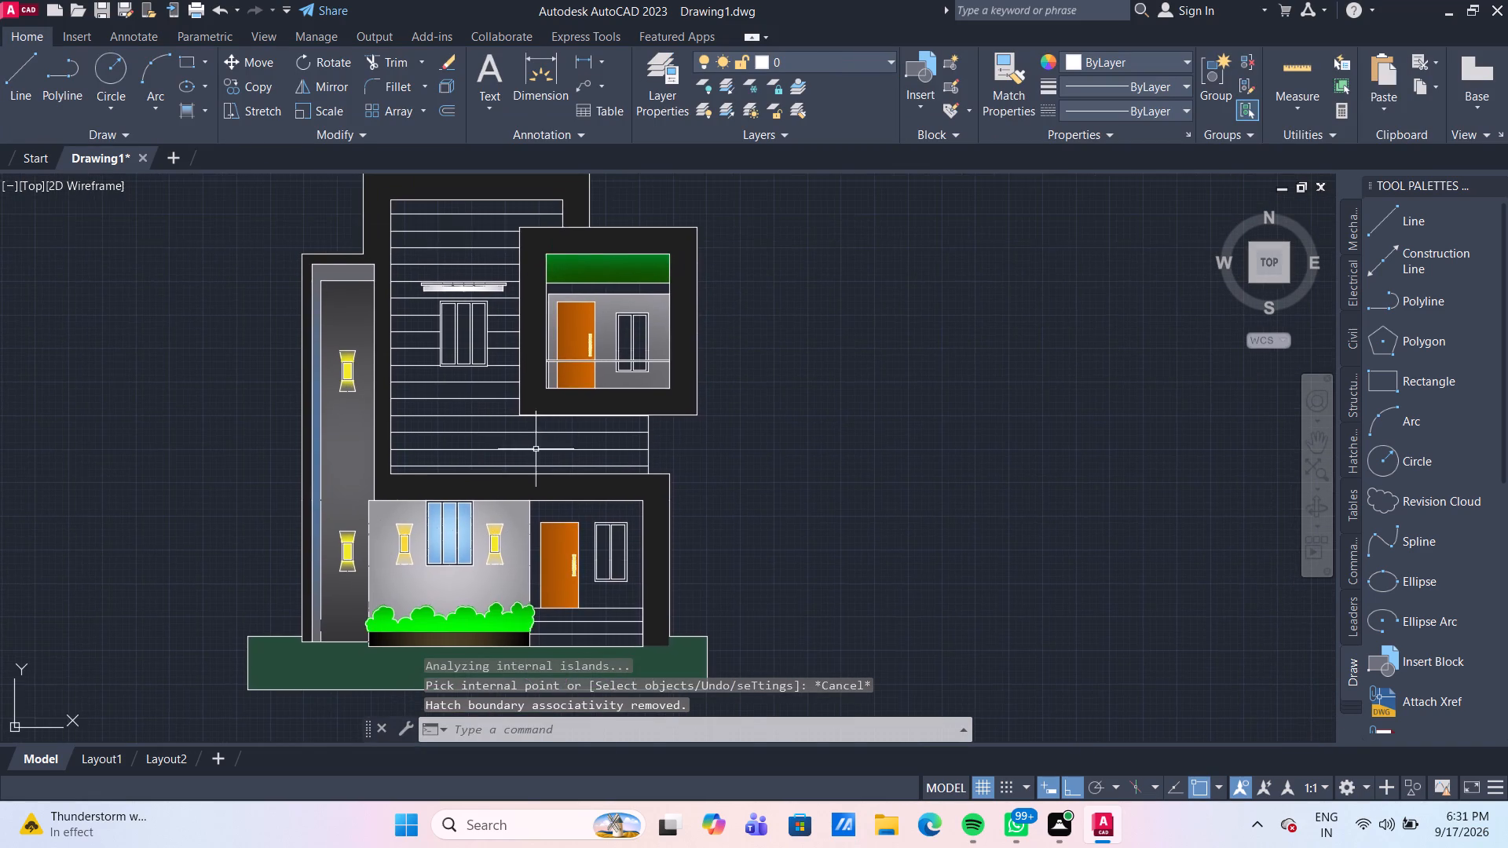
scroll(456, 379, up, 2)
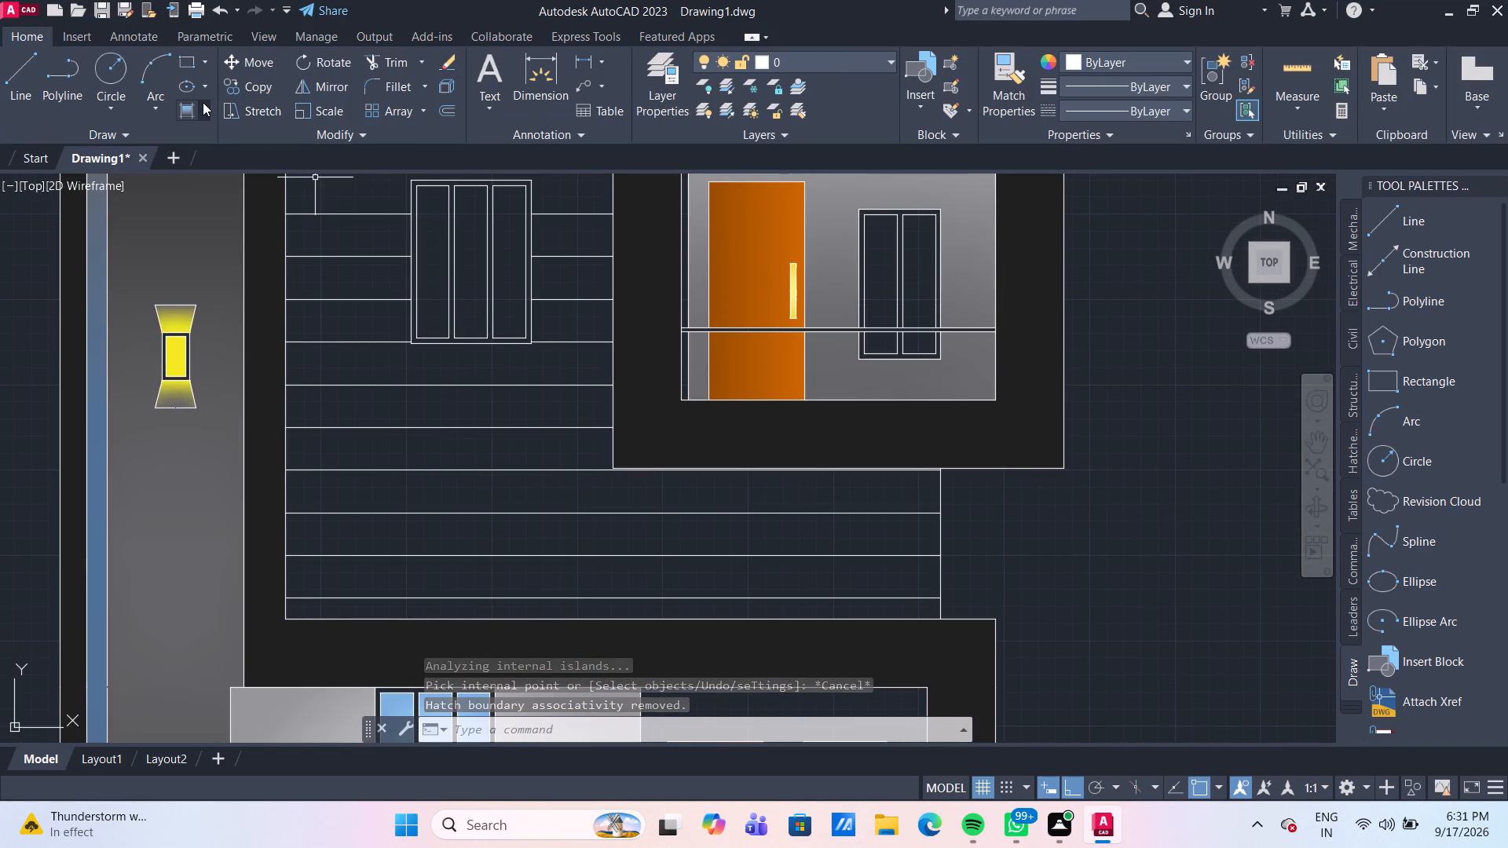
click(189, 107)
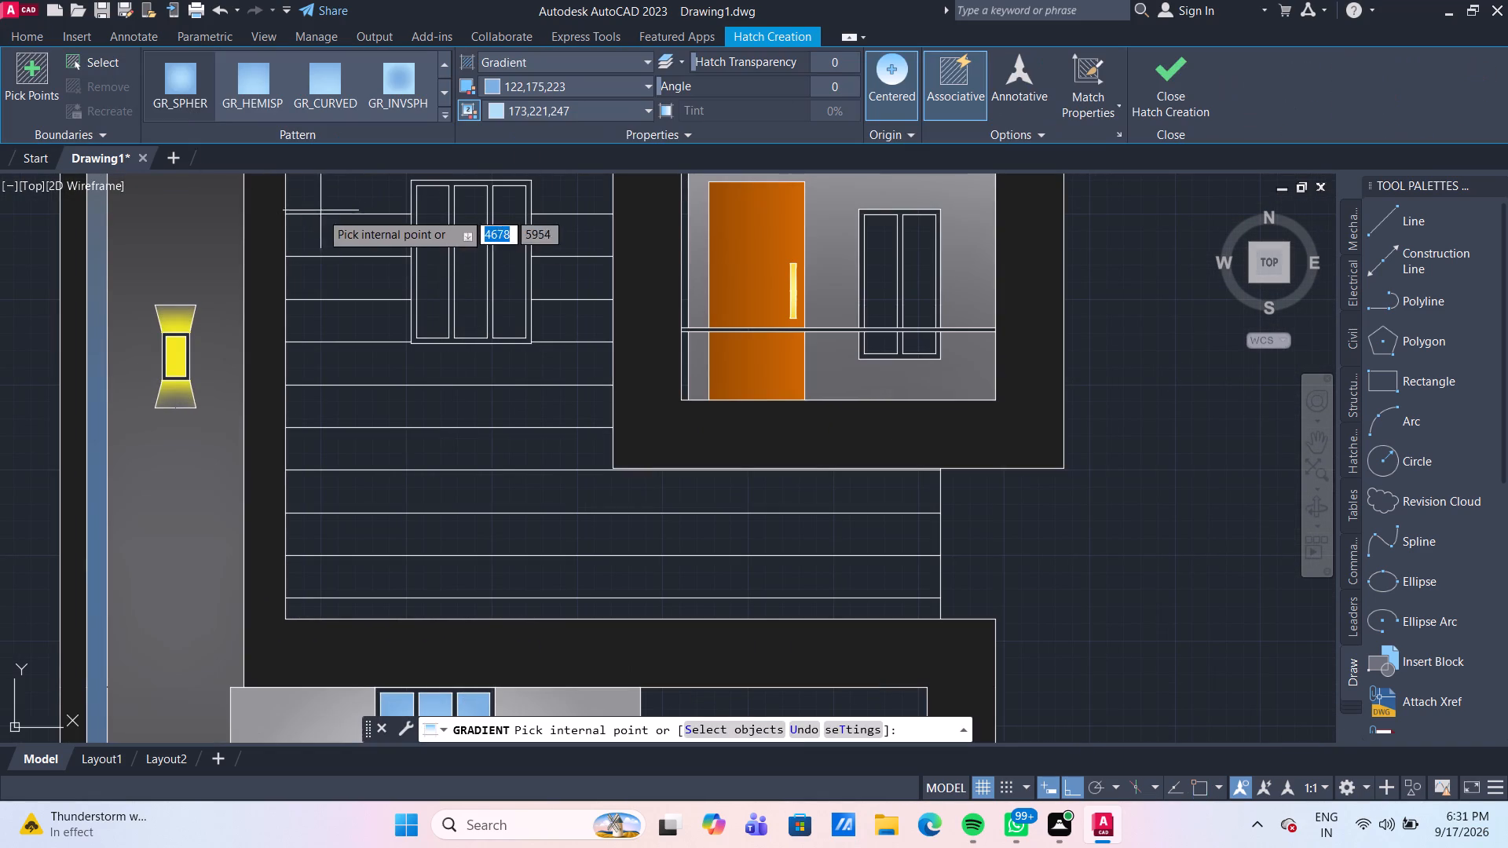
click(430, 258)
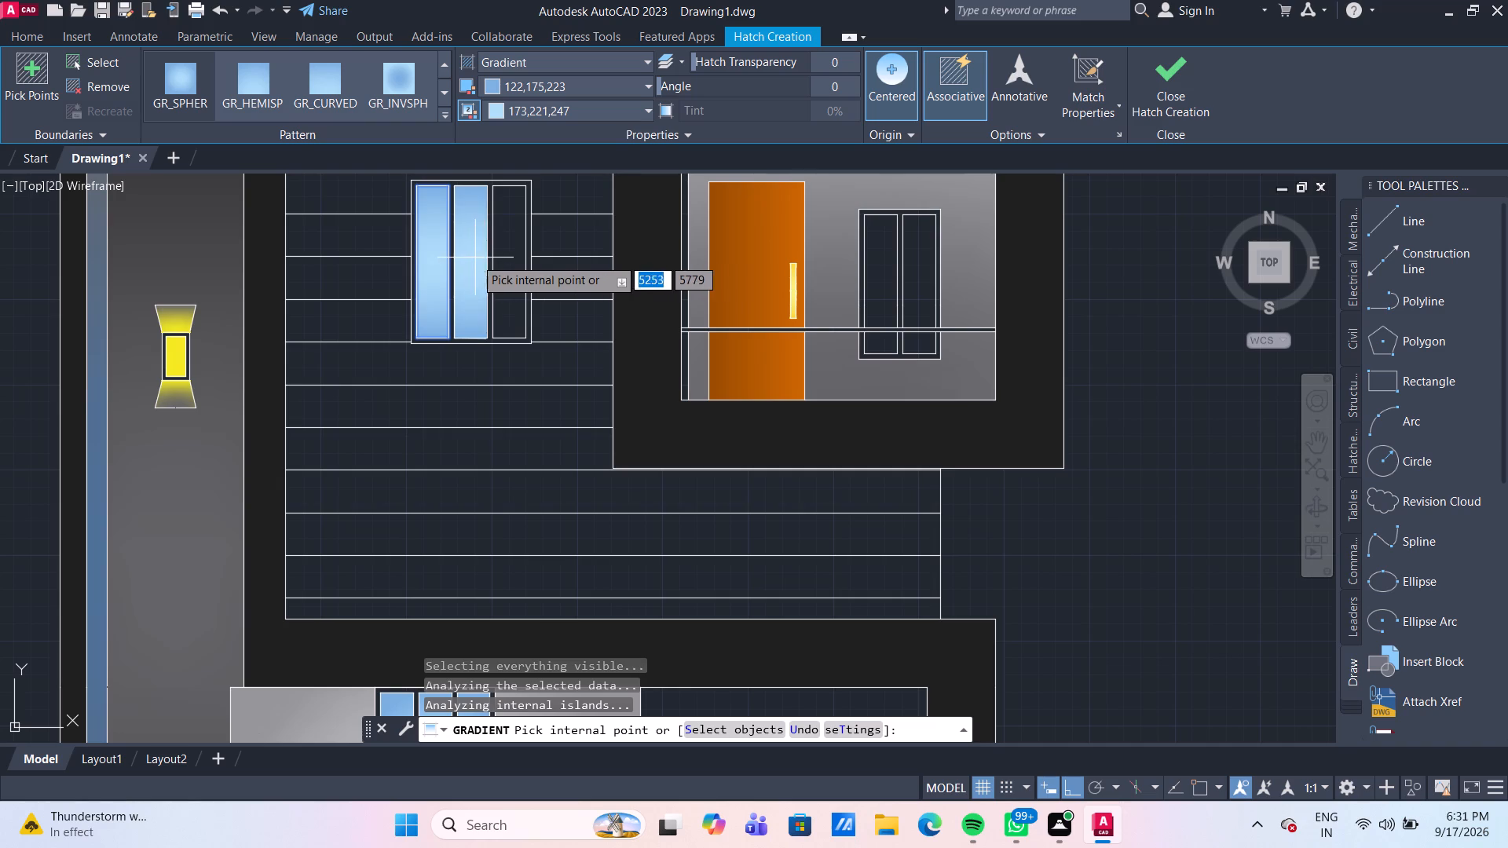
click(471, 258)
click(514, 257)
key(Escape)
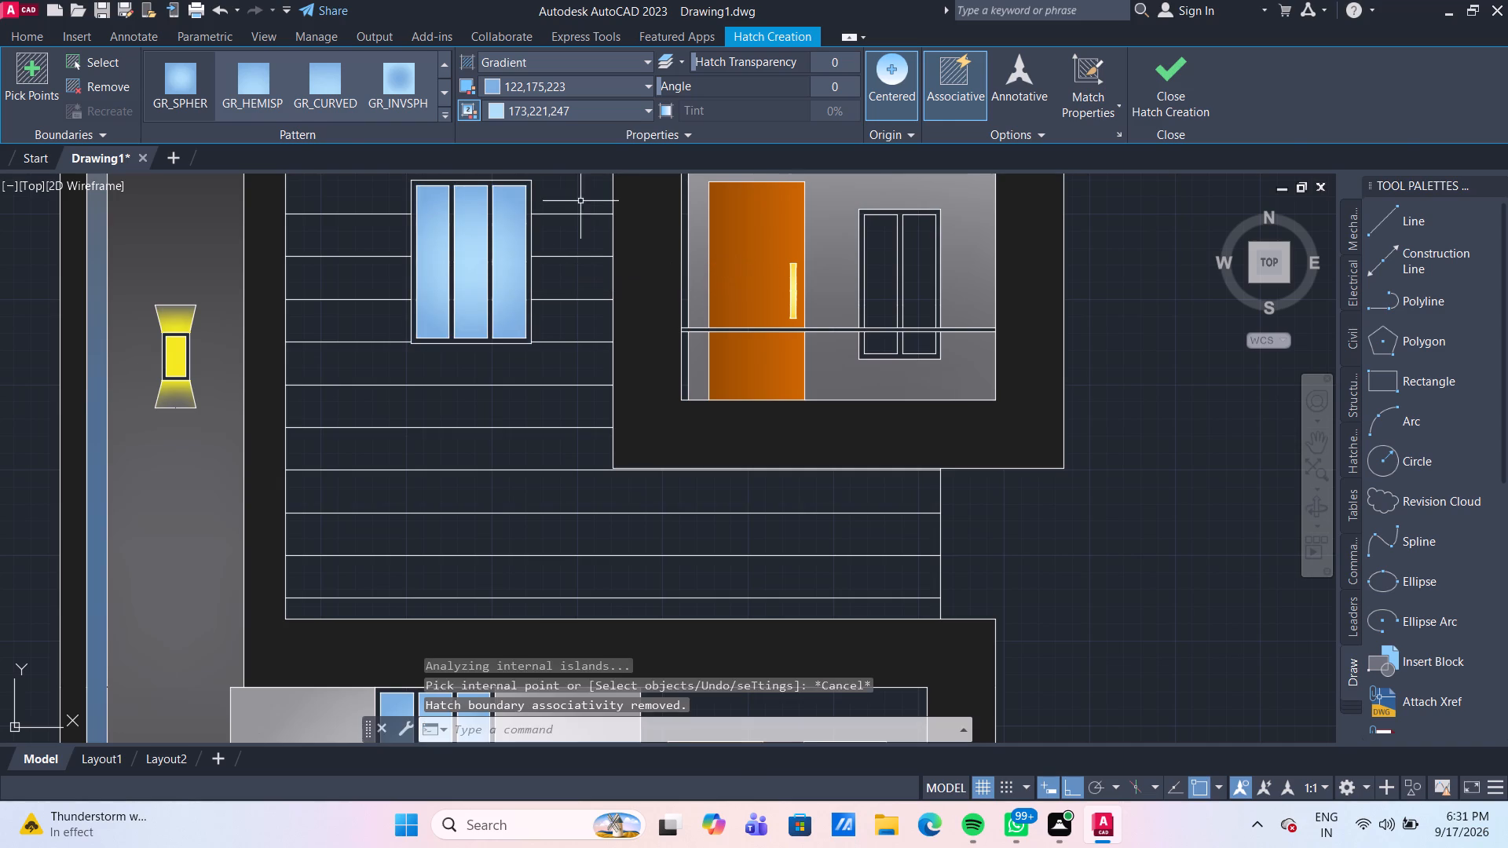
Fill both panes of the balcony window, above and below the railing, with the same light-blue gradient.
click(198, 104)
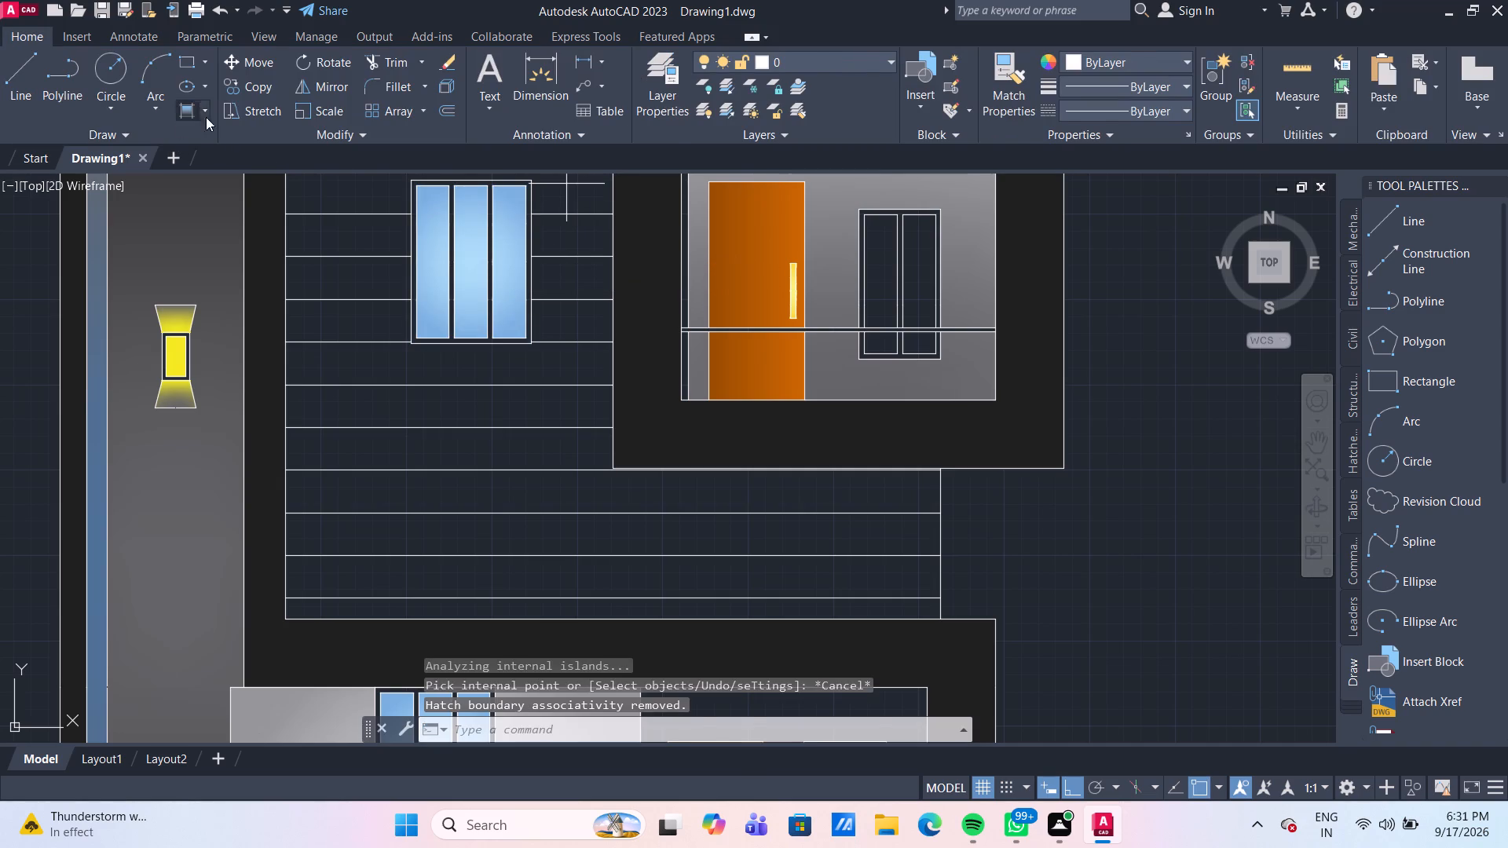
click(869, 283)
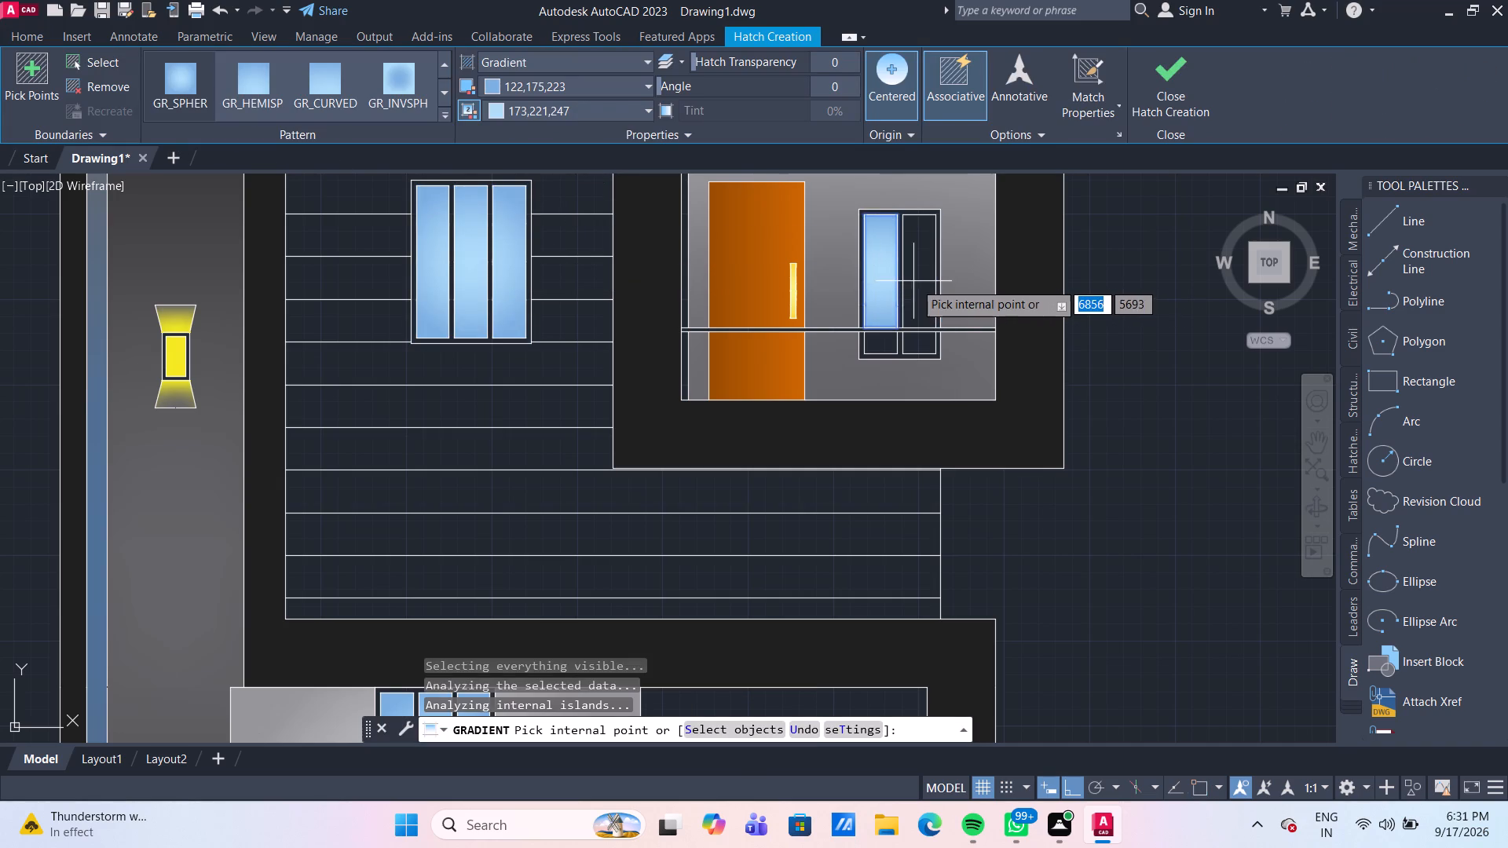
click(915, 282)
click(915, 345)
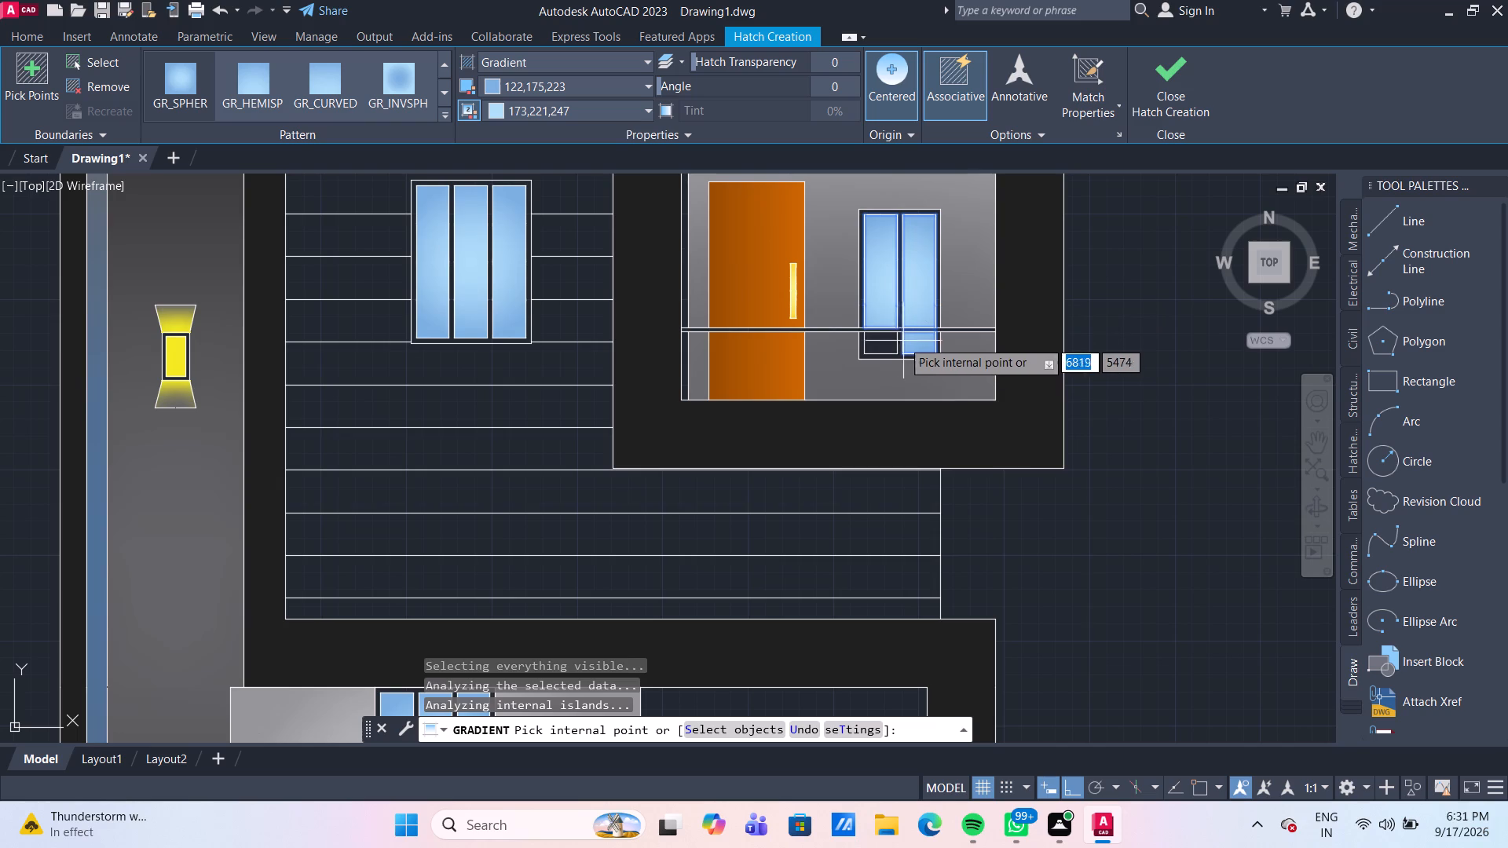
click(887, 342)
key(Escape)
Fill both panes of the ground-floor window beside the entrance door with the same light-blue gradient.
middle_drag(848, 444, 833, 421)
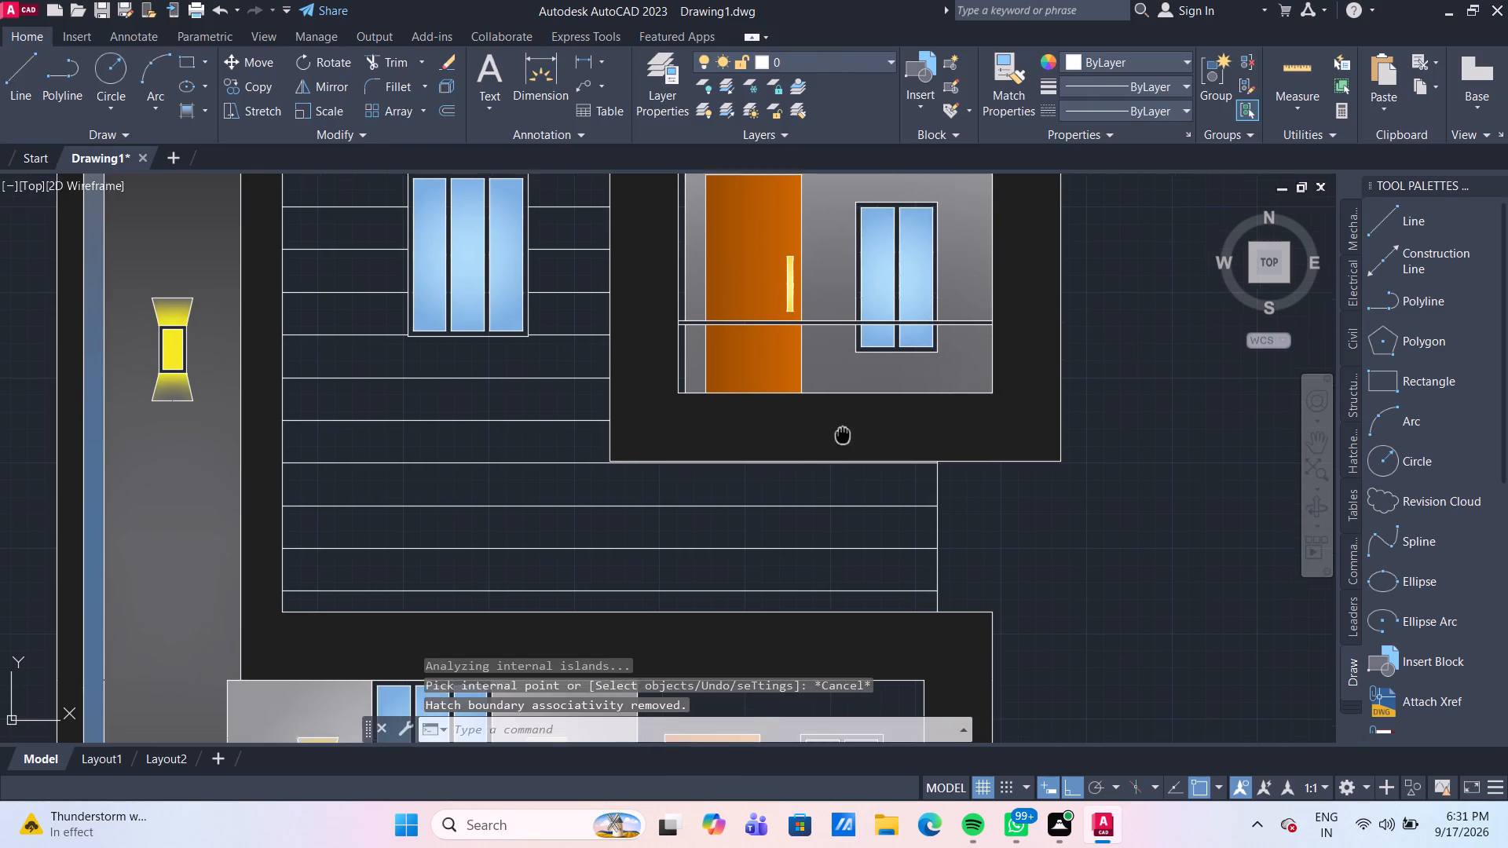
middle_drag(833, 421, 704, 251)
scroll(711, 298, down, 2)
middle_drag(711, 417, 663, 345)
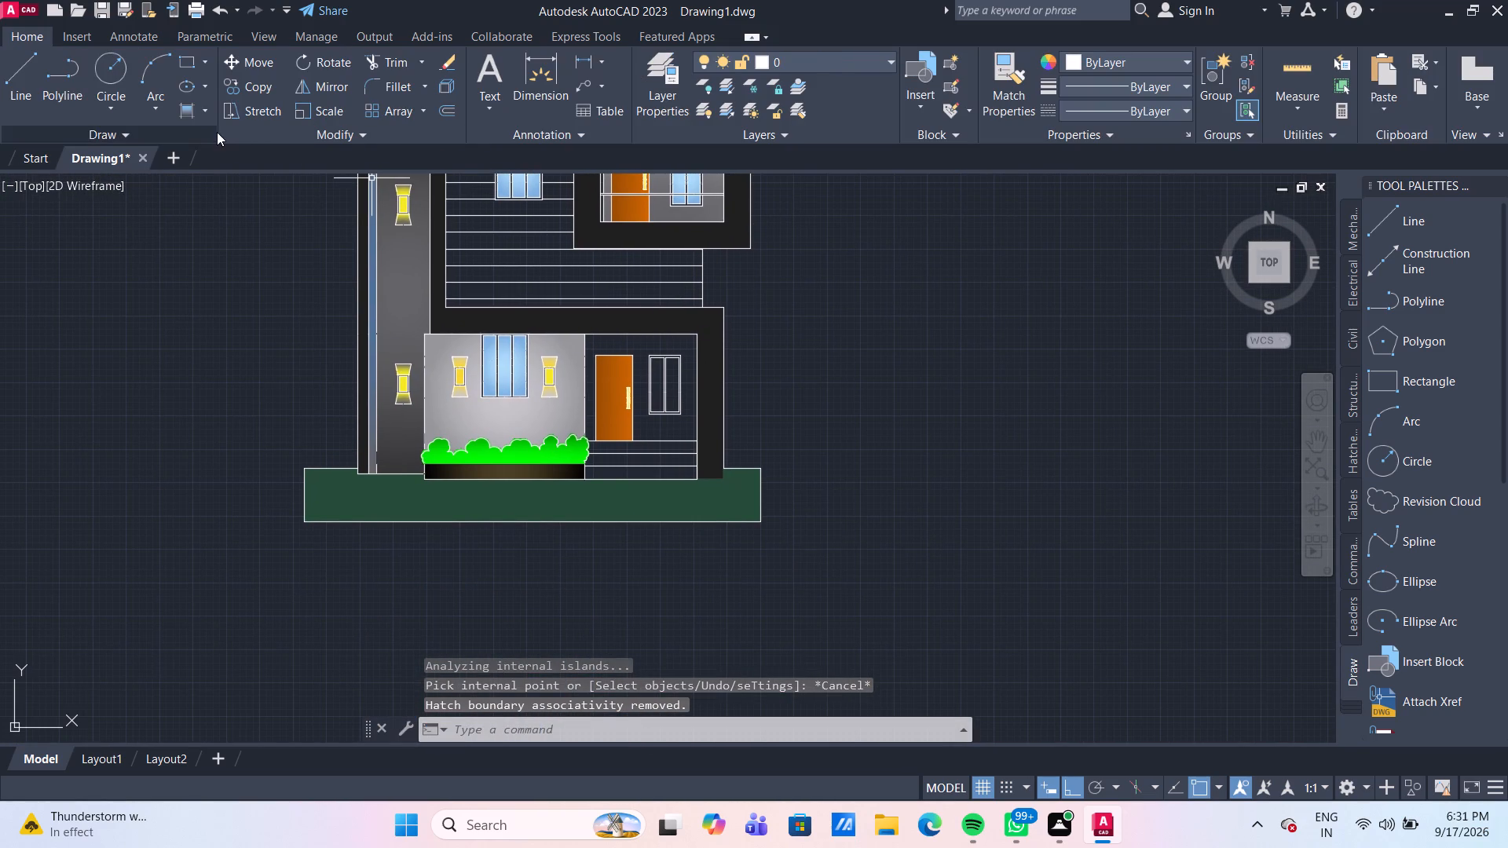
click(187, 115)
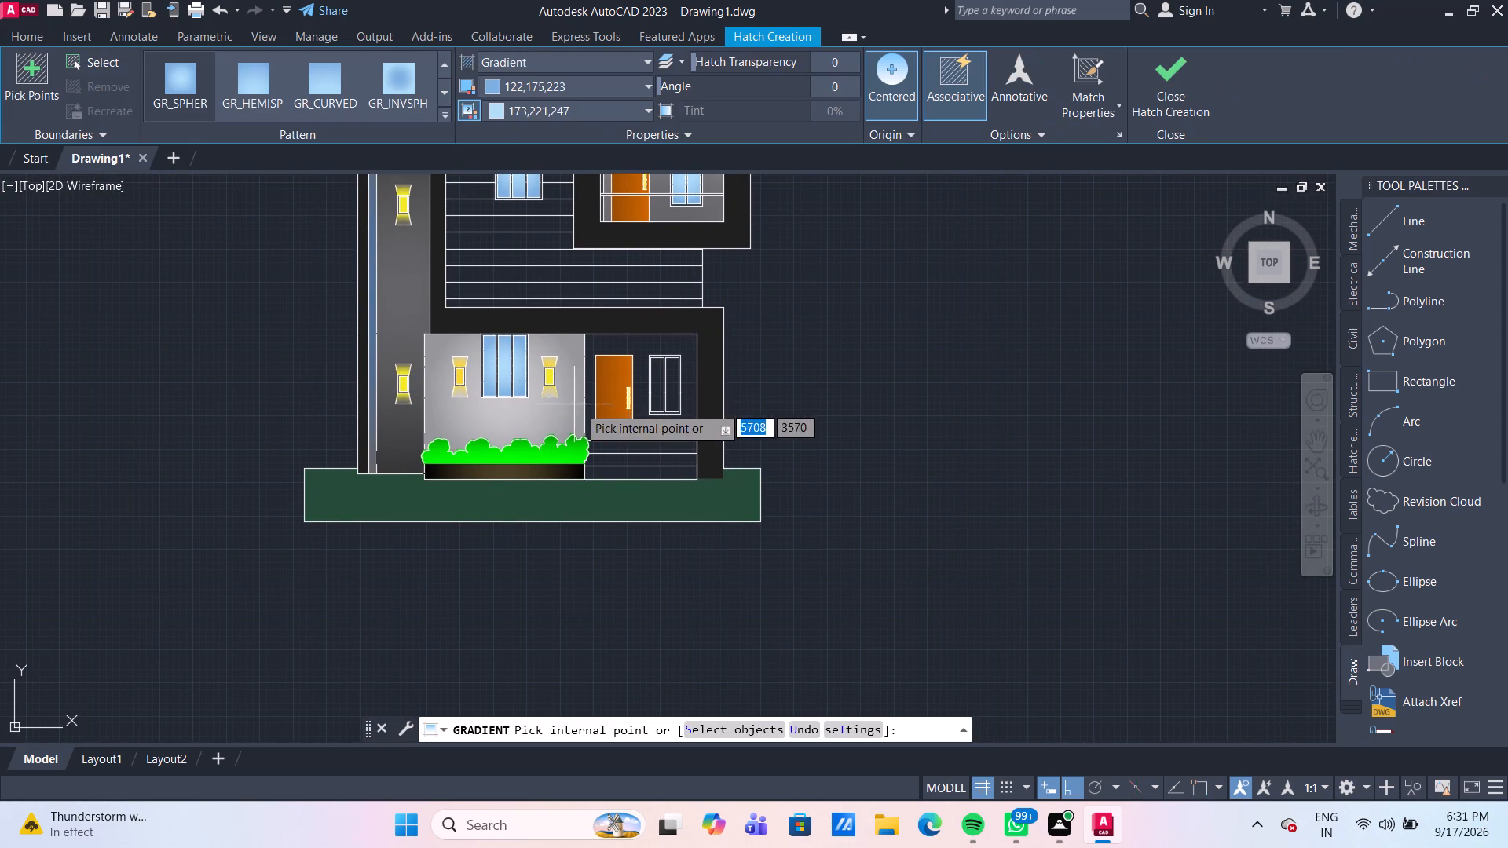
scroll(675, 381, up, 2)
click(663, 378)
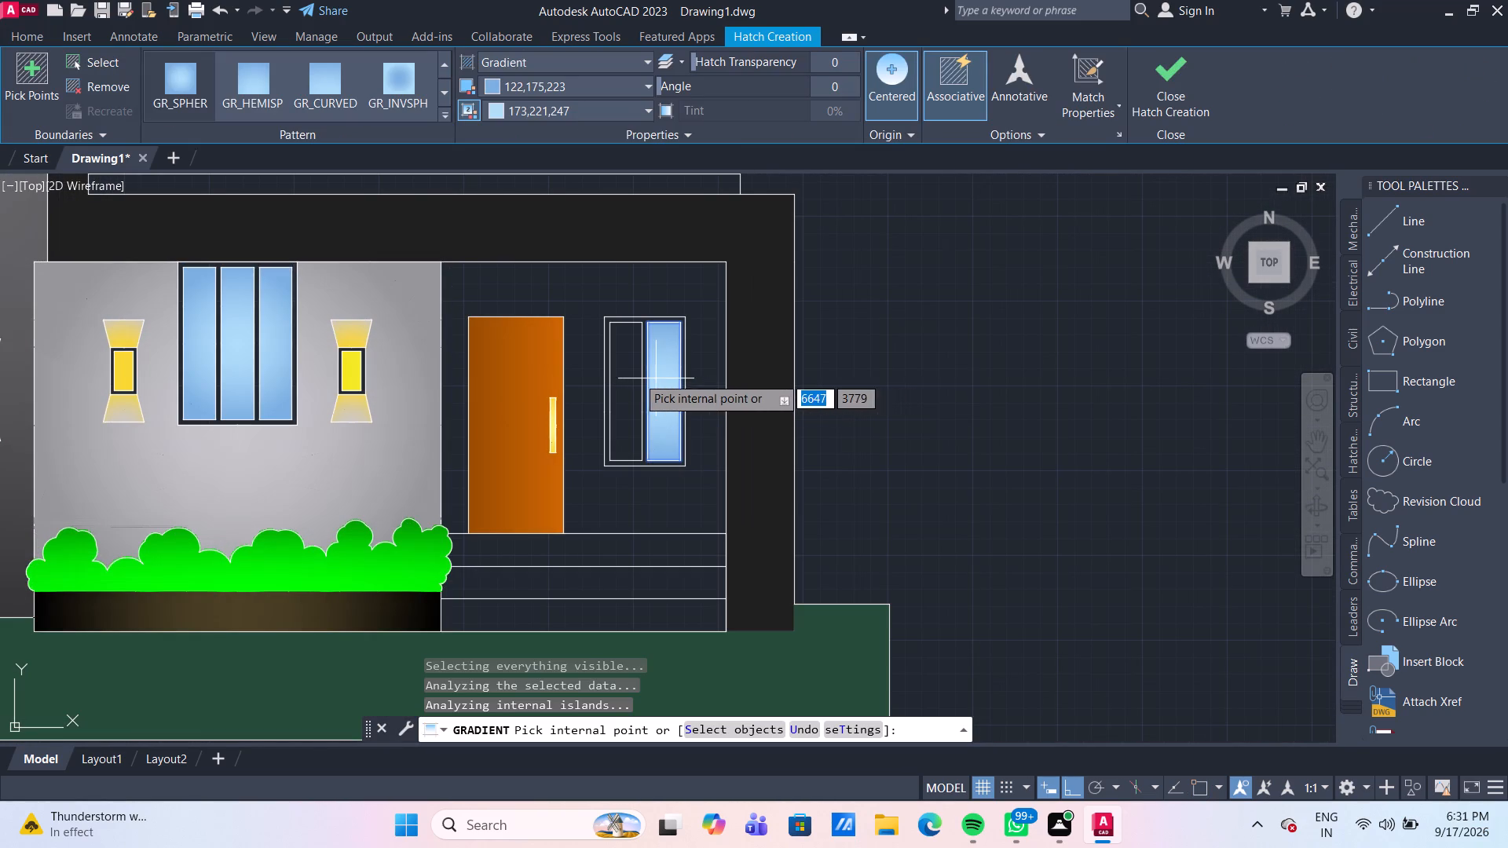
click(628, 376)
key(Escape)
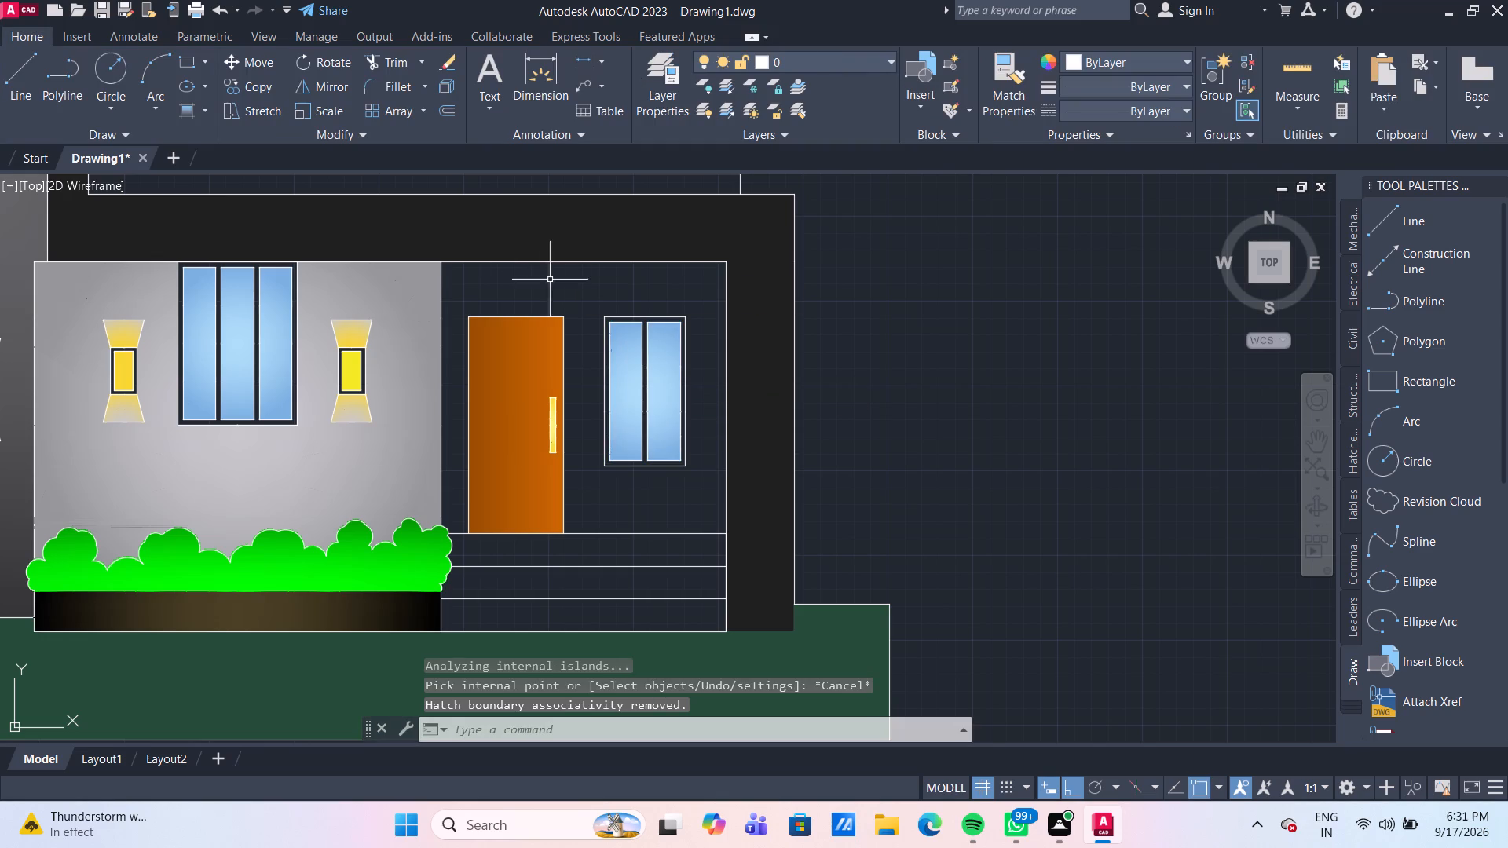
Fill the ground-floor wall around the entrance door and window with a GR_SPHER gradient, colours 147,149,152 and 199,200,202.
click(185, 107)
click(544, 86)
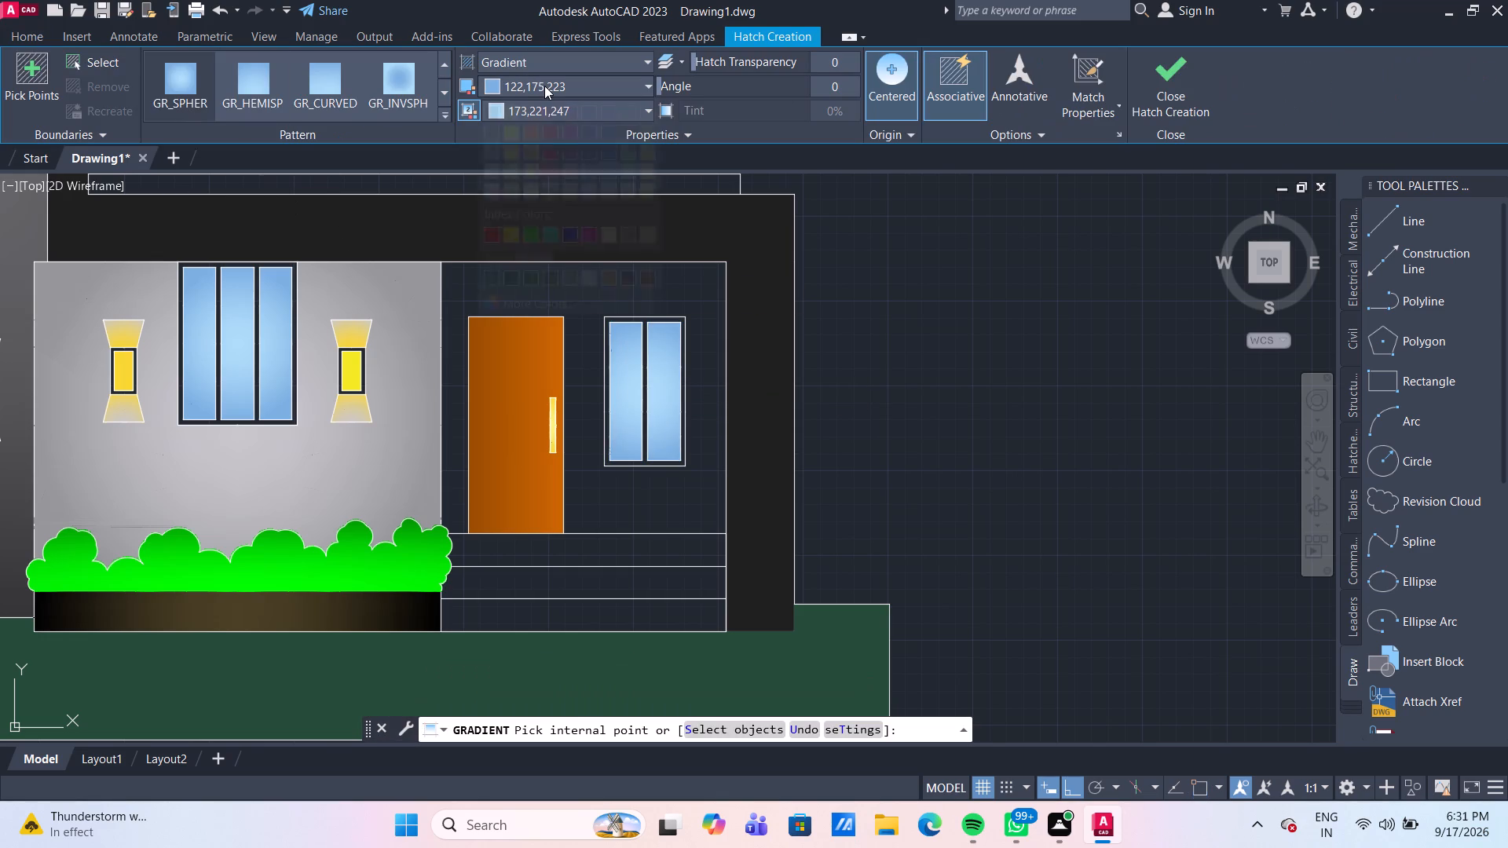
click(496, 148)
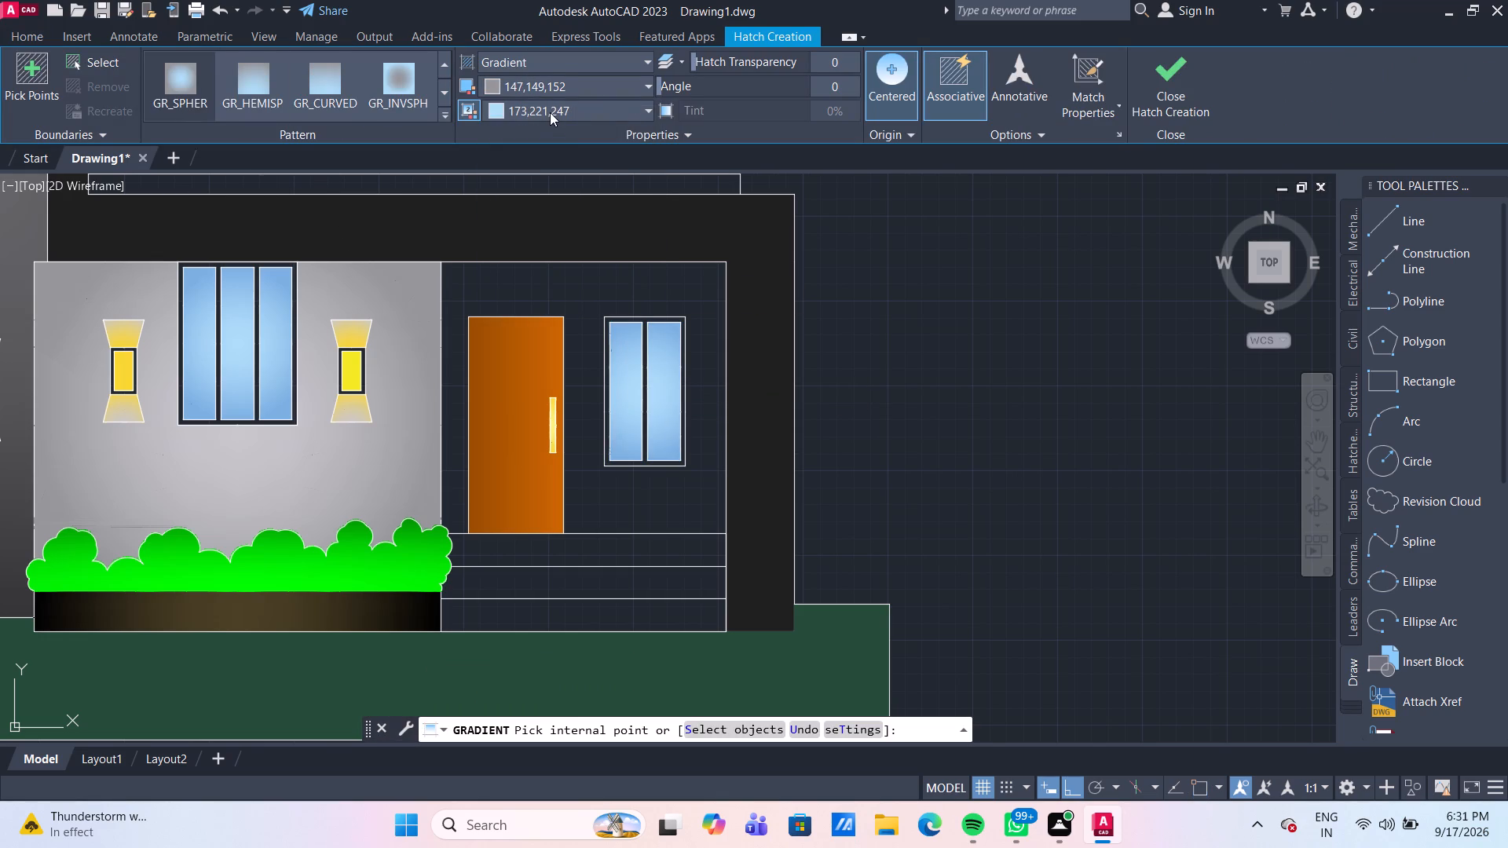
click(550, 112)
click(498, 196)
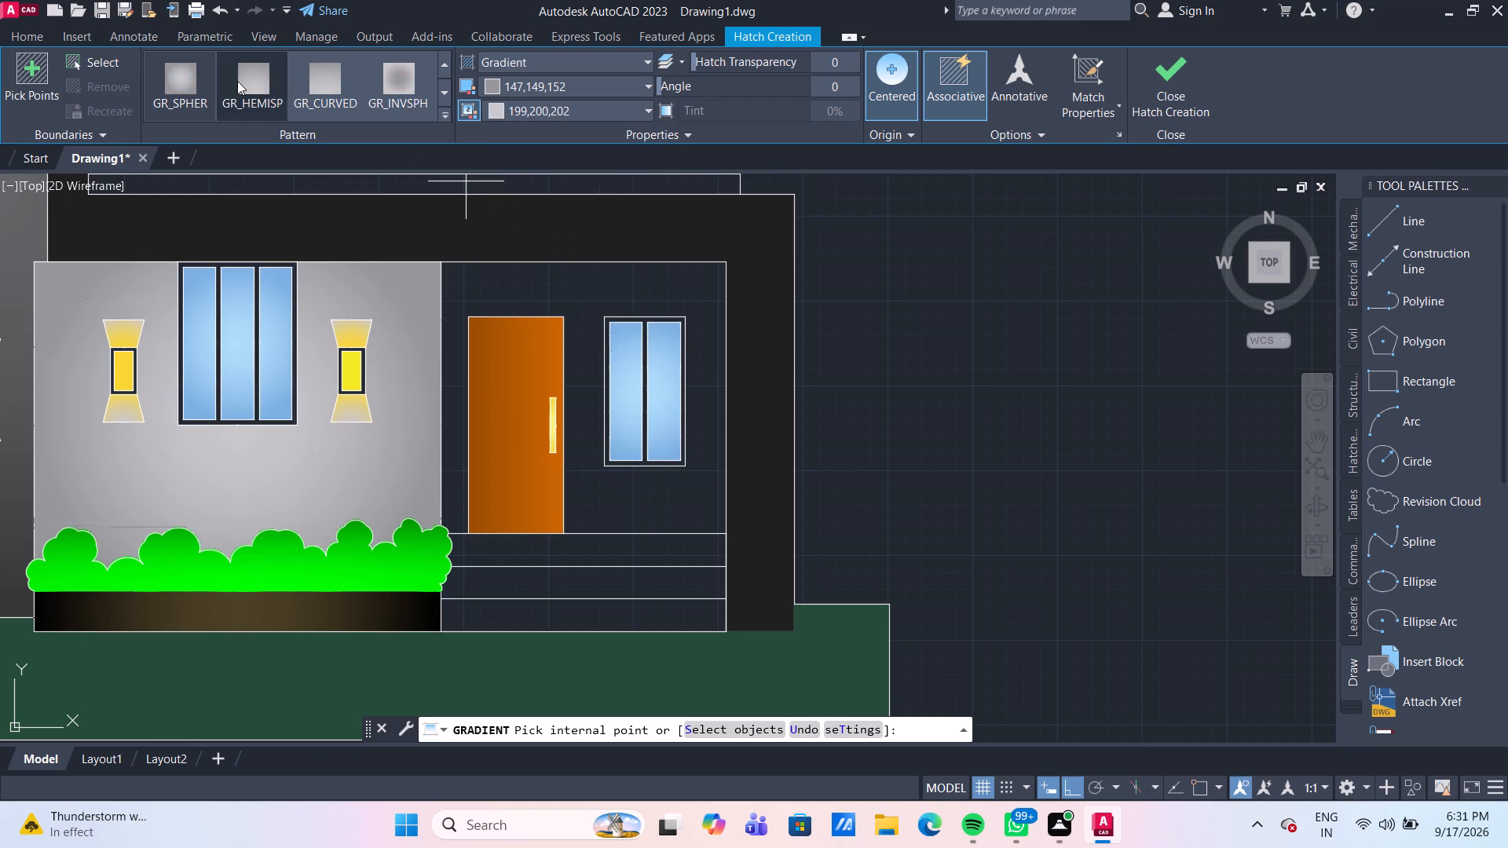
click(171, 92)
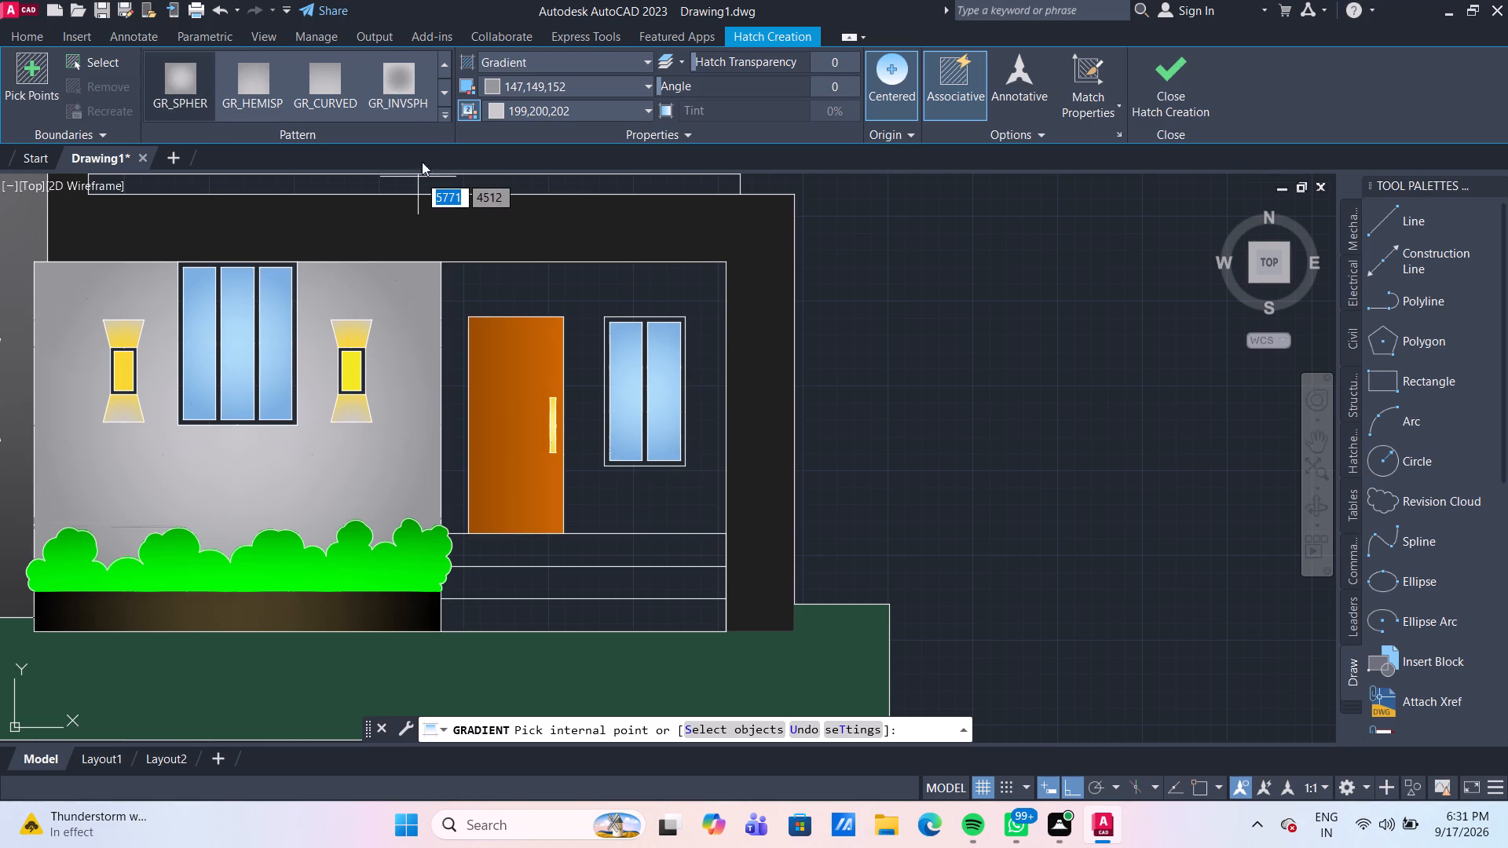
click(443, 93)
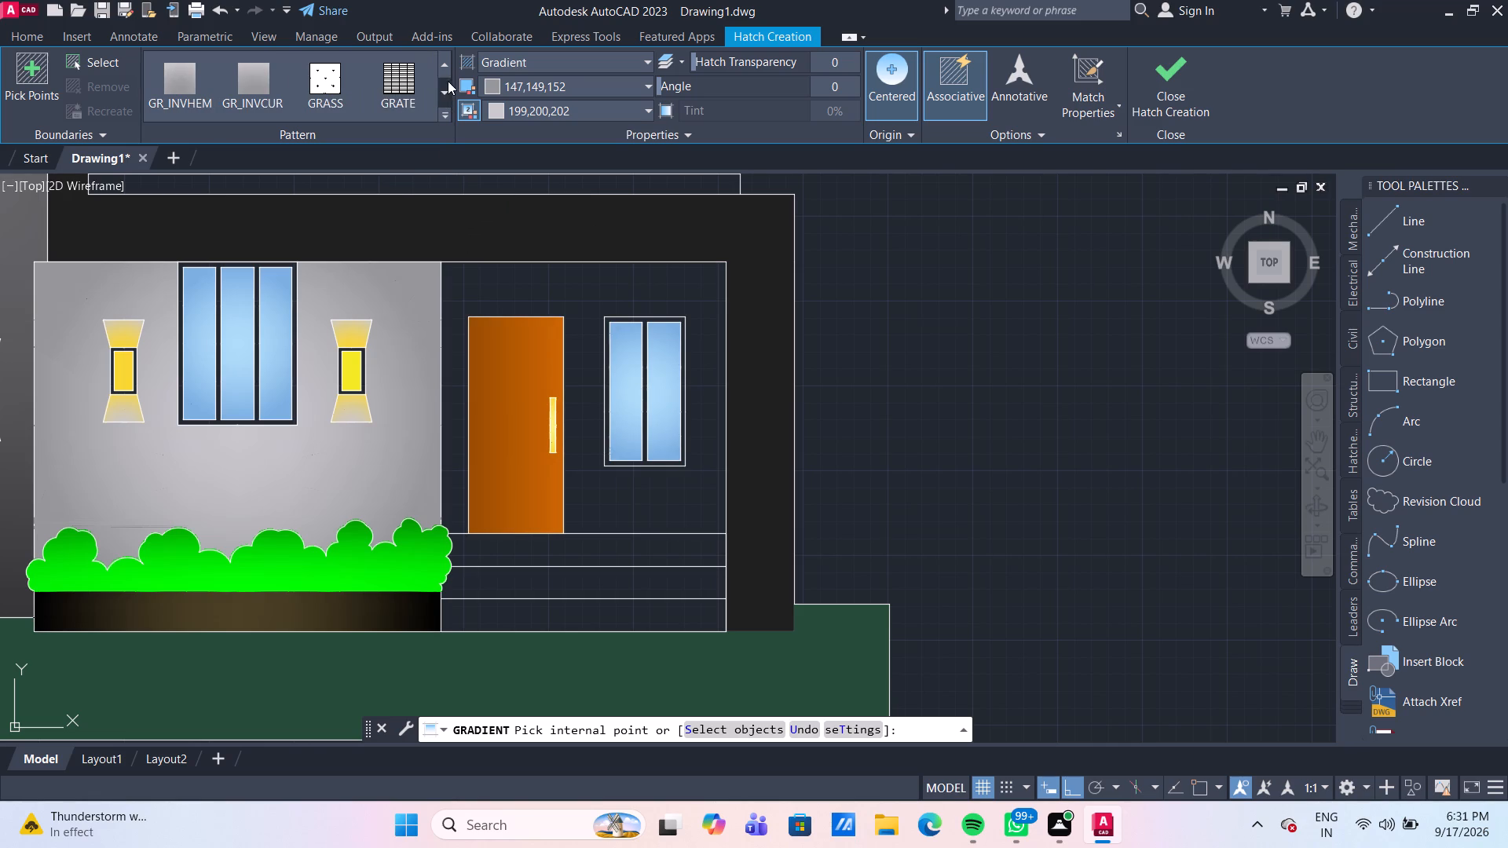
click(449, 85)
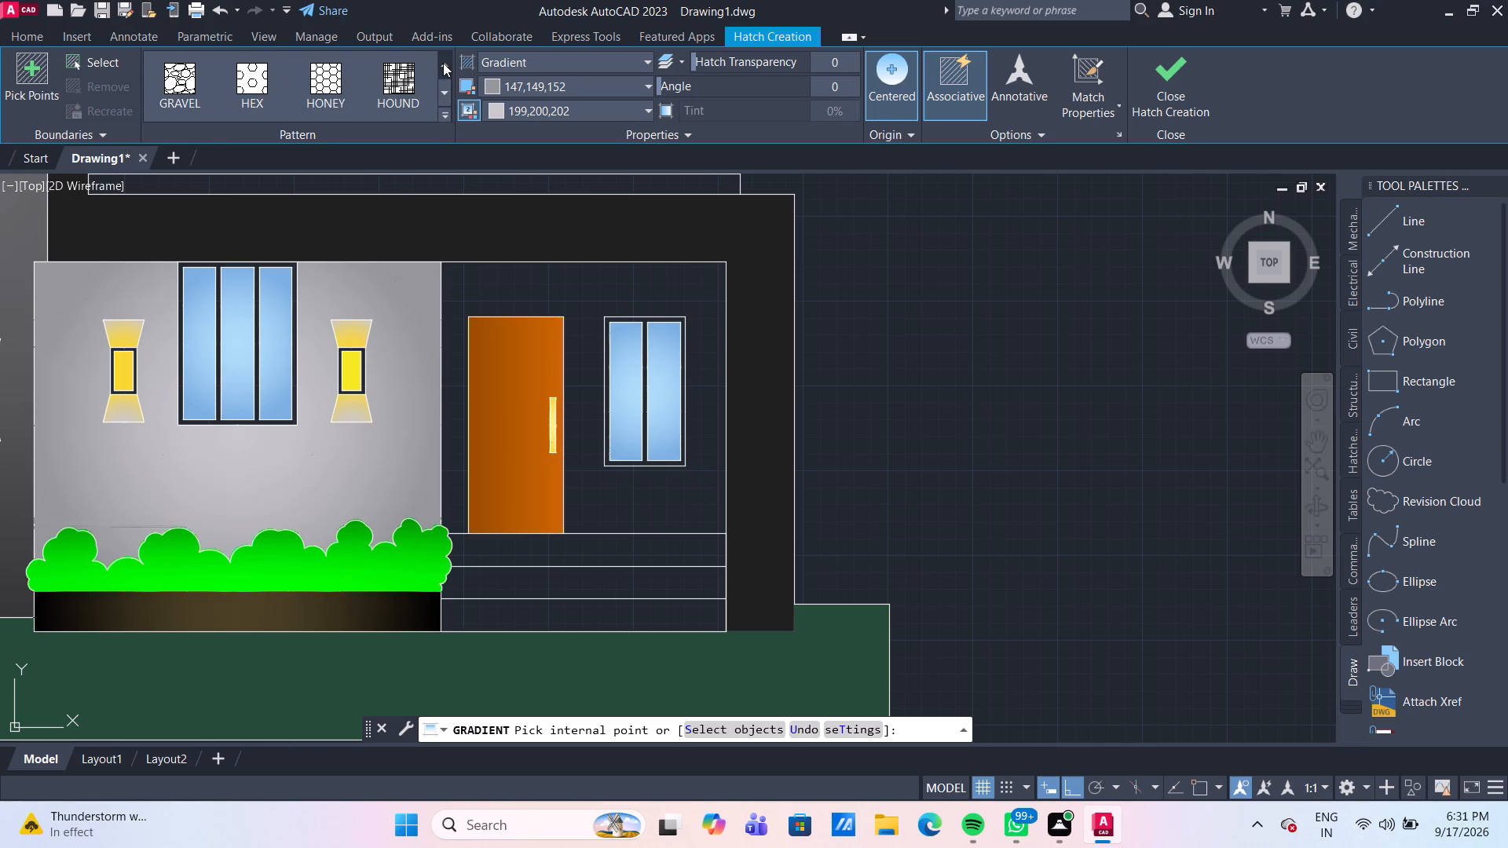
click(443, 61)
click(443, 61)
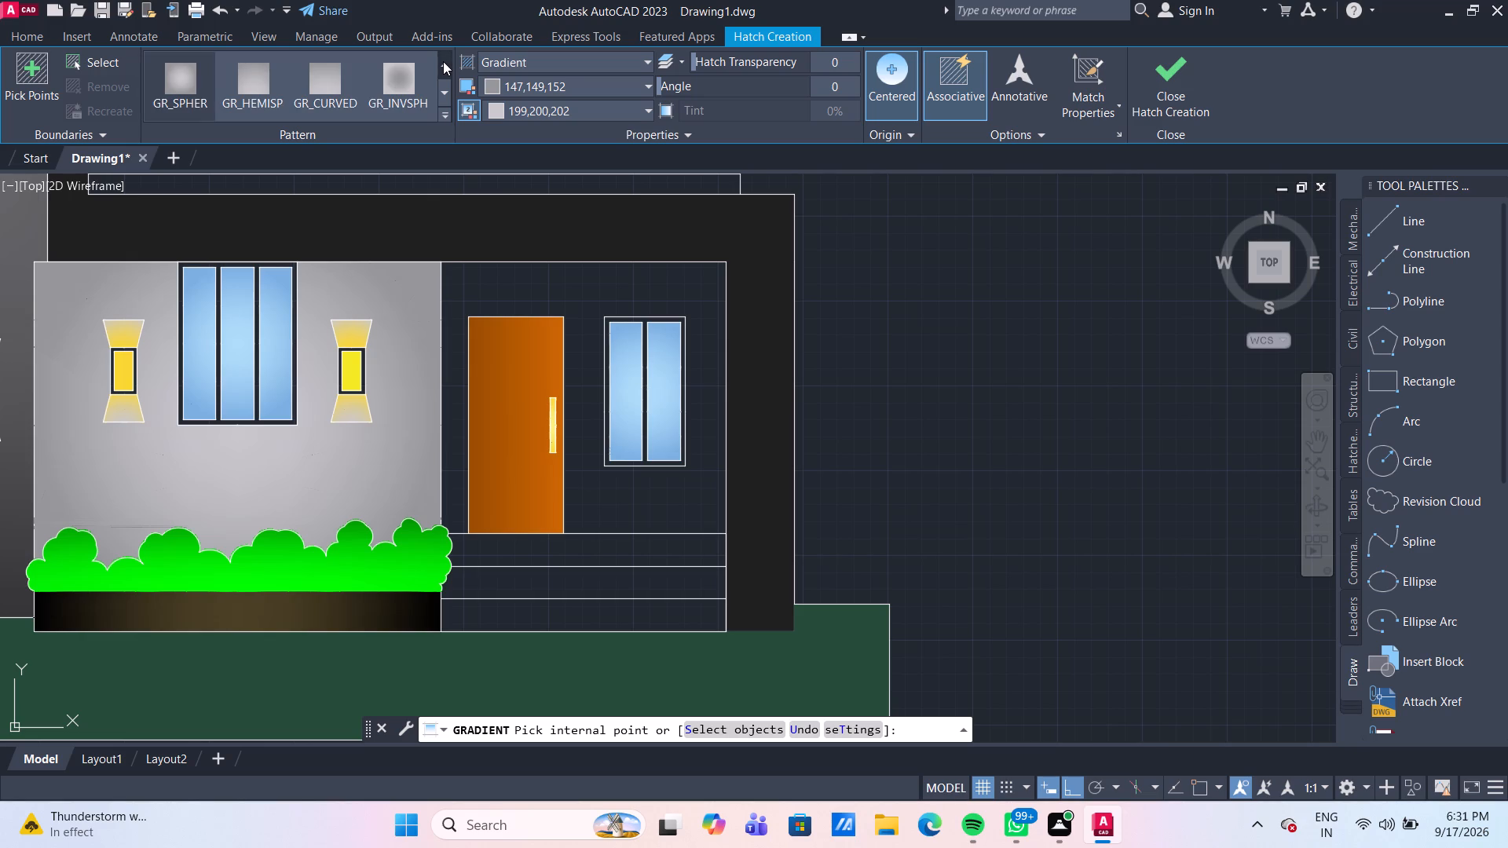
click(170, 75)
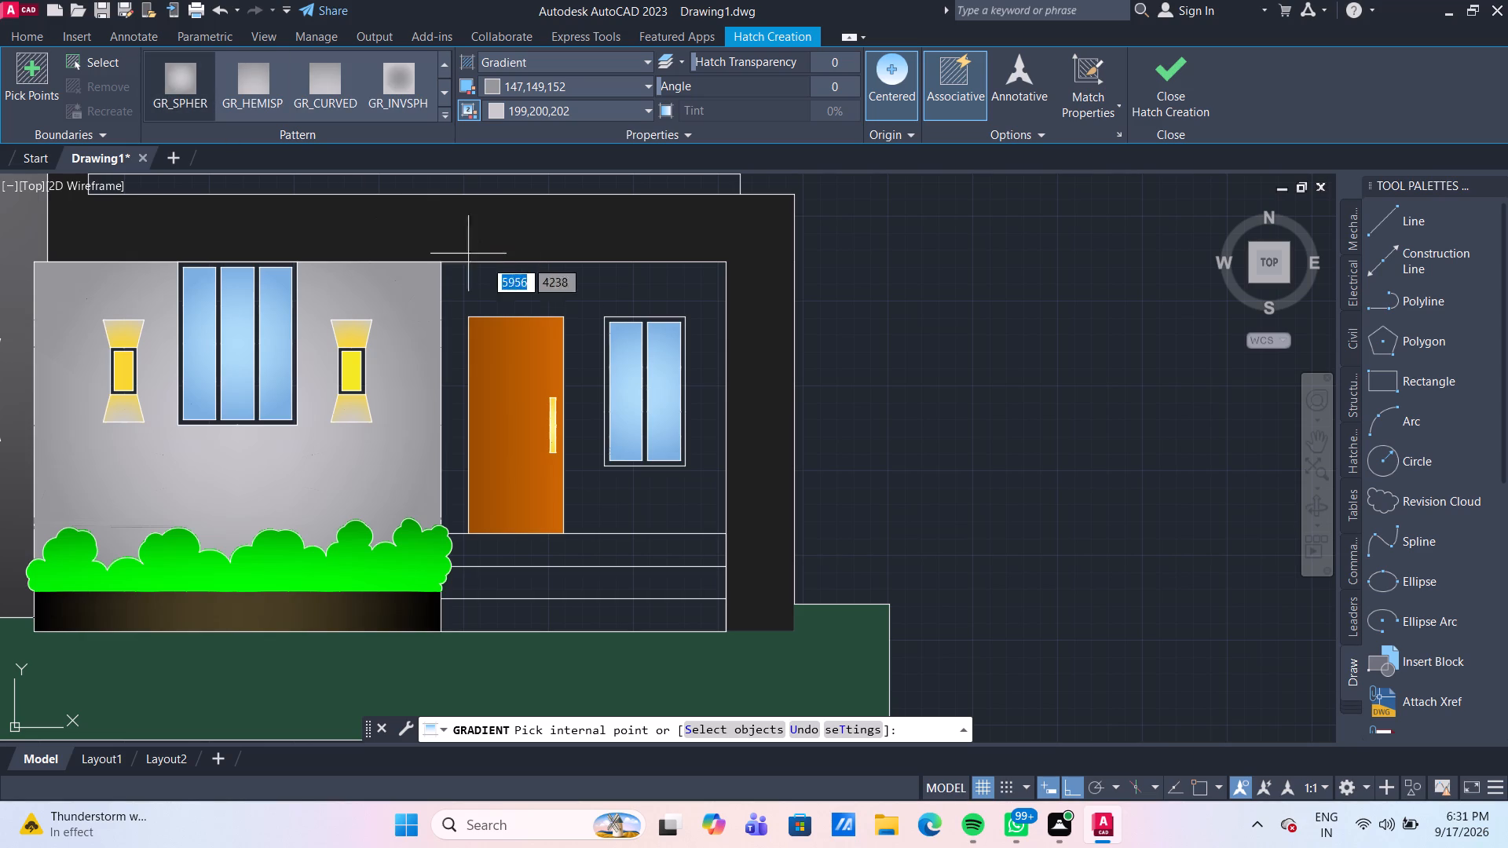
click(555, 289)
scroll(813, 341, down, 5)
scroll(956, 342, down, 3)
middle_drag(952, 345, 814, 429)
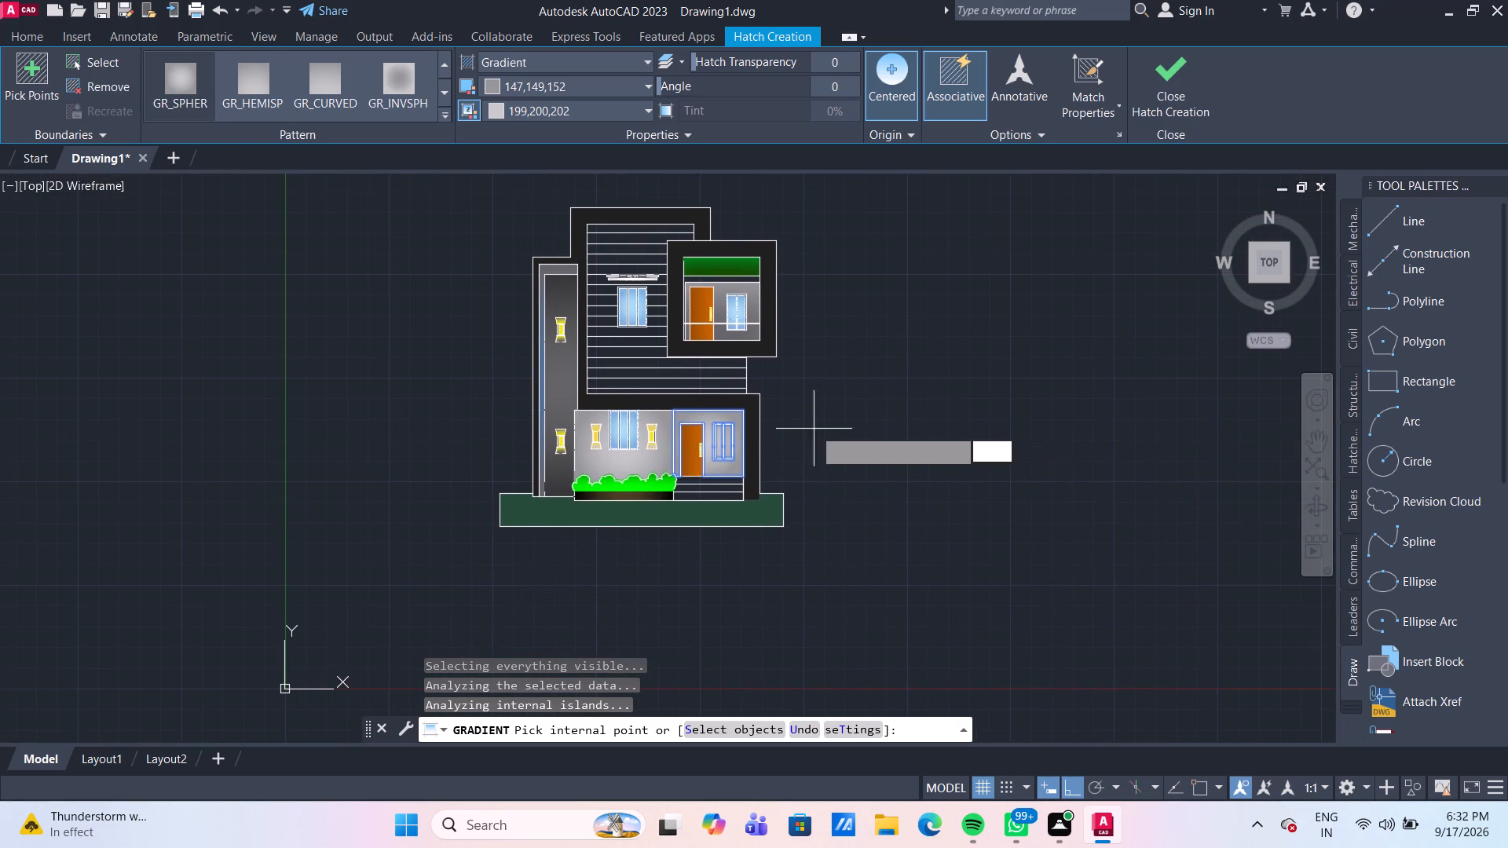
key(Escape)
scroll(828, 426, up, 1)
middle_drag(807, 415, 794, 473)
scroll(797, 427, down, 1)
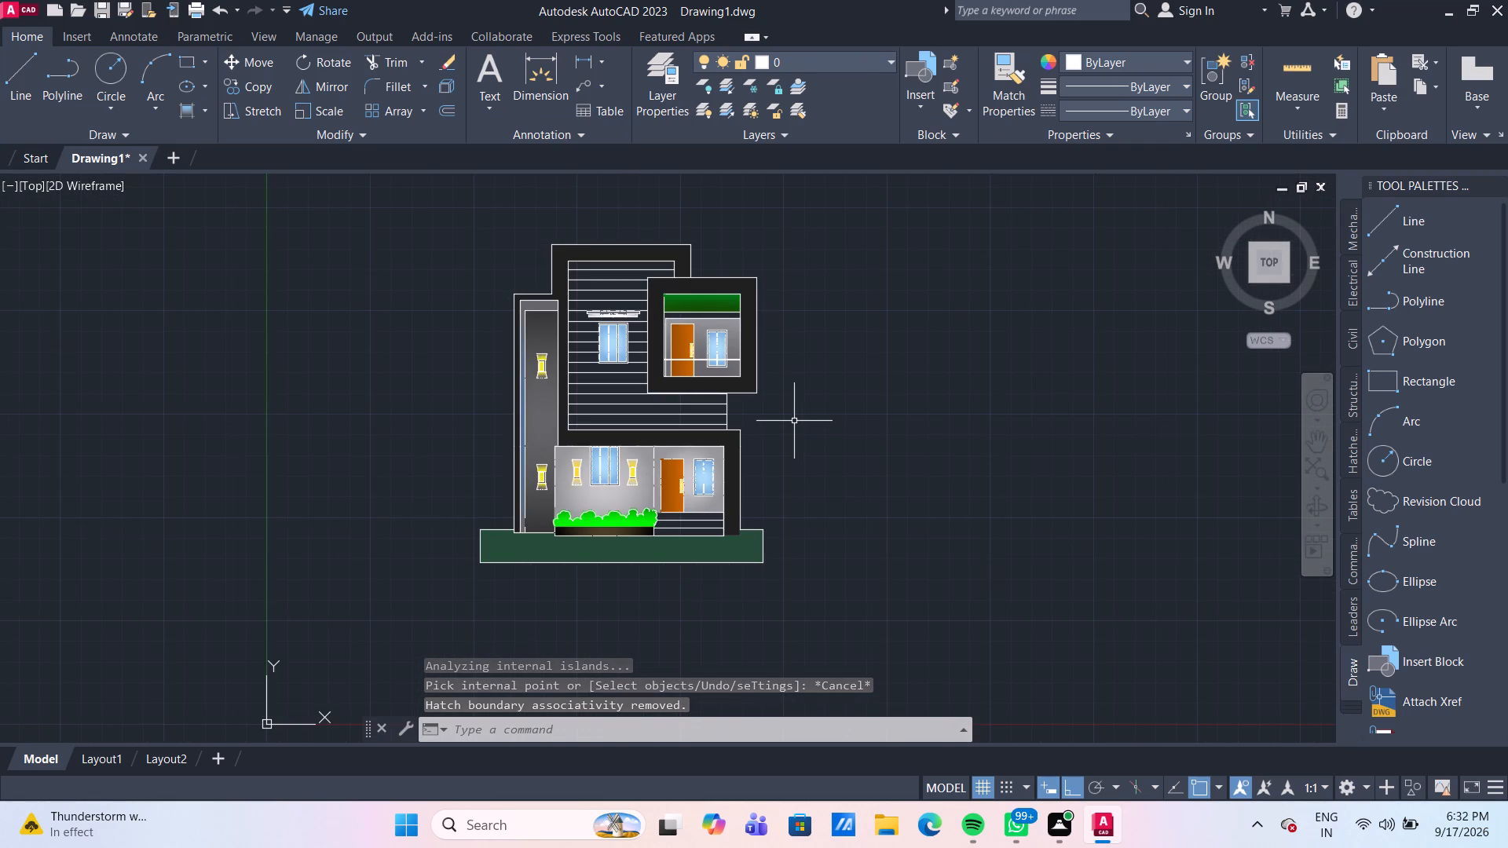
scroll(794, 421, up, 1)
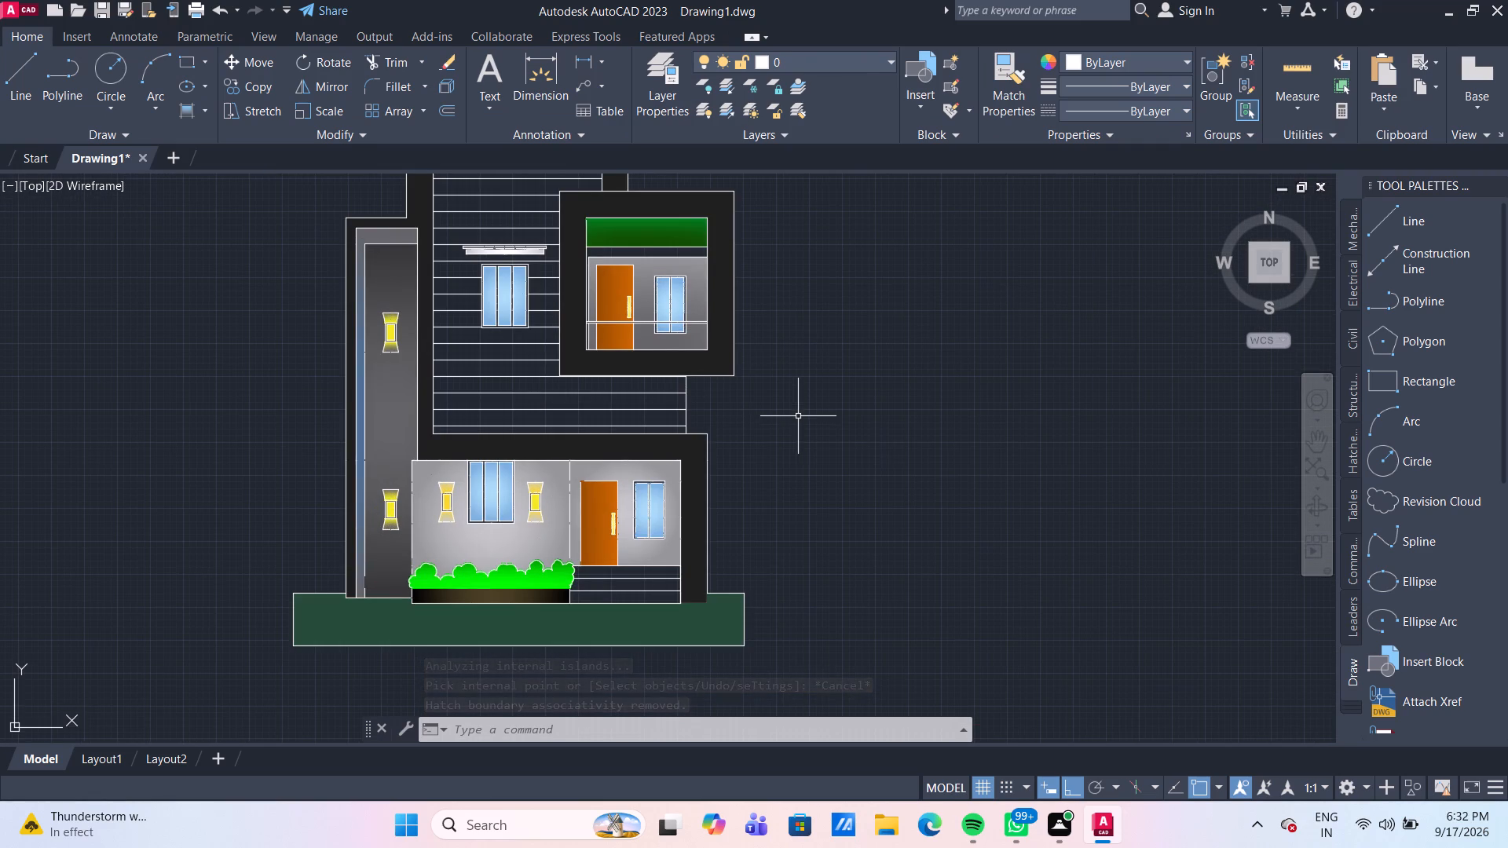
Set Color 1 of the inverted spherical gradient on the narrow border around the tall wall-lamp panel to index colour 19.
middle_drag(805, 419, 797, 542)
scroll(786, 534, down, 1)
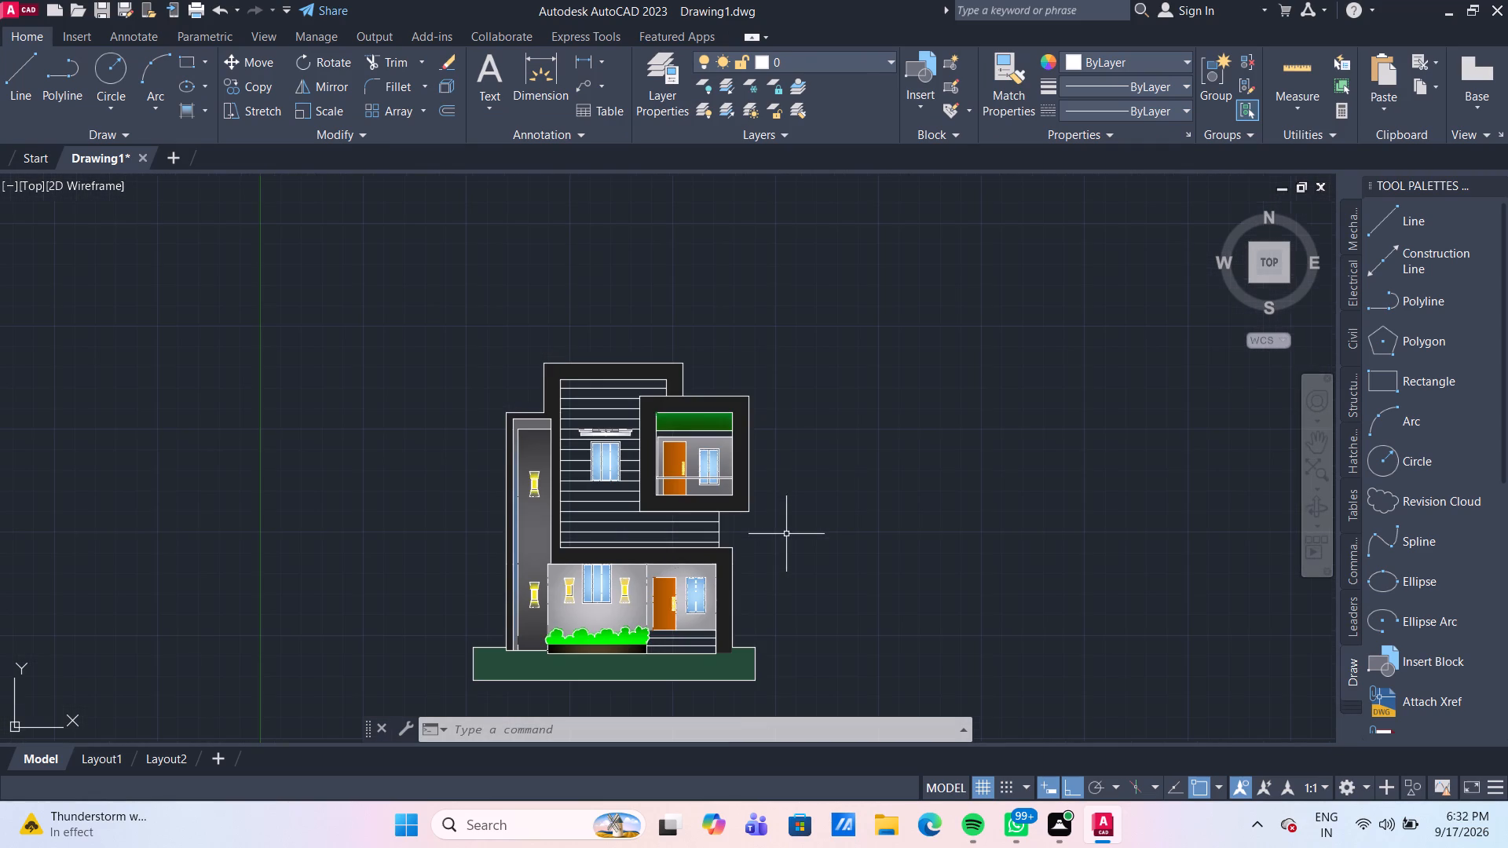
scroll(496, 563, up, 1)
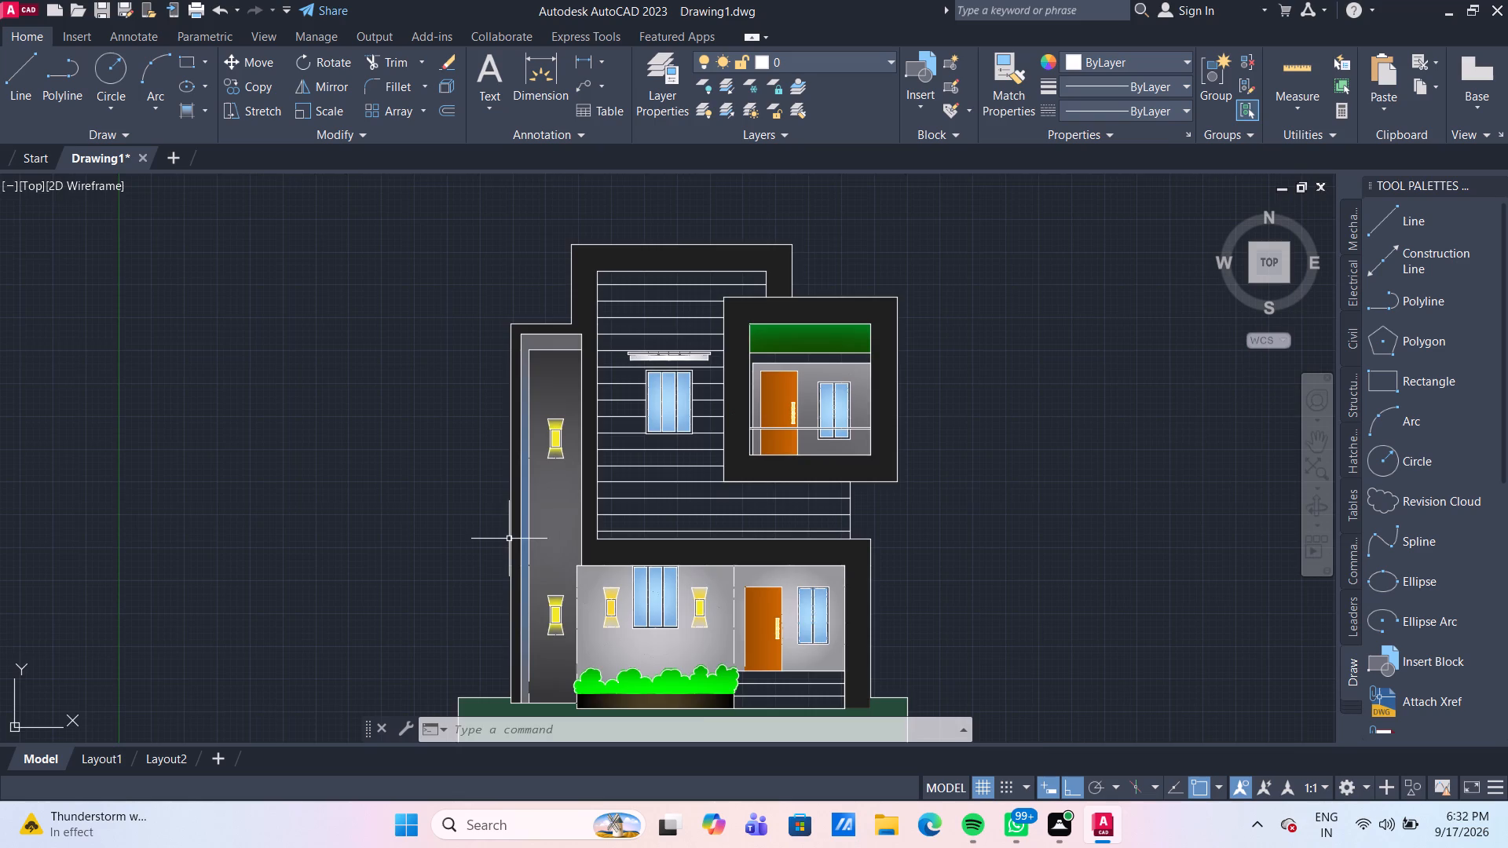
scroll(510, 539, up, 1)
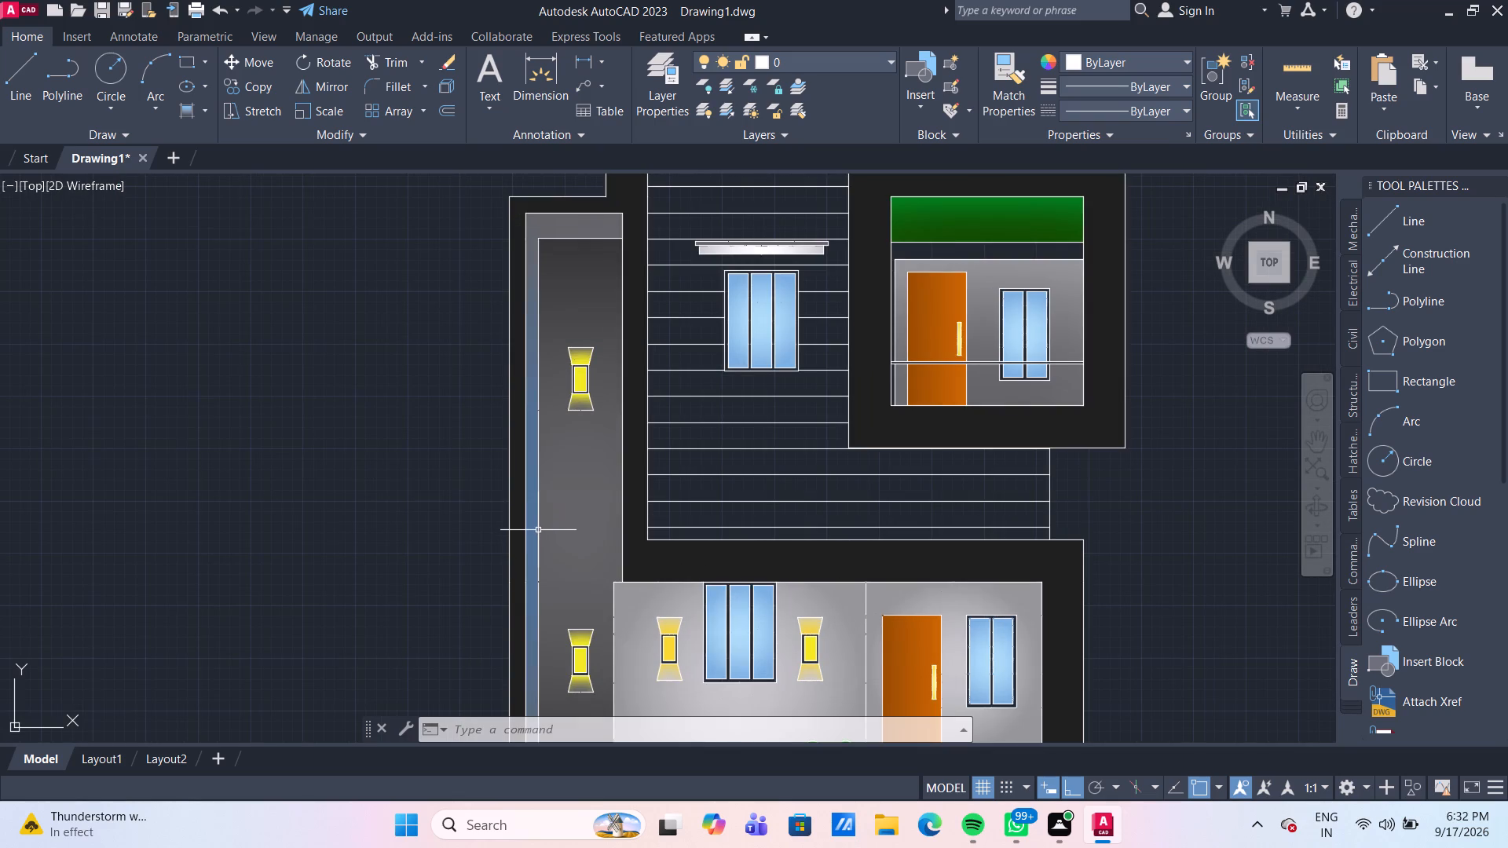
click(531, 535)
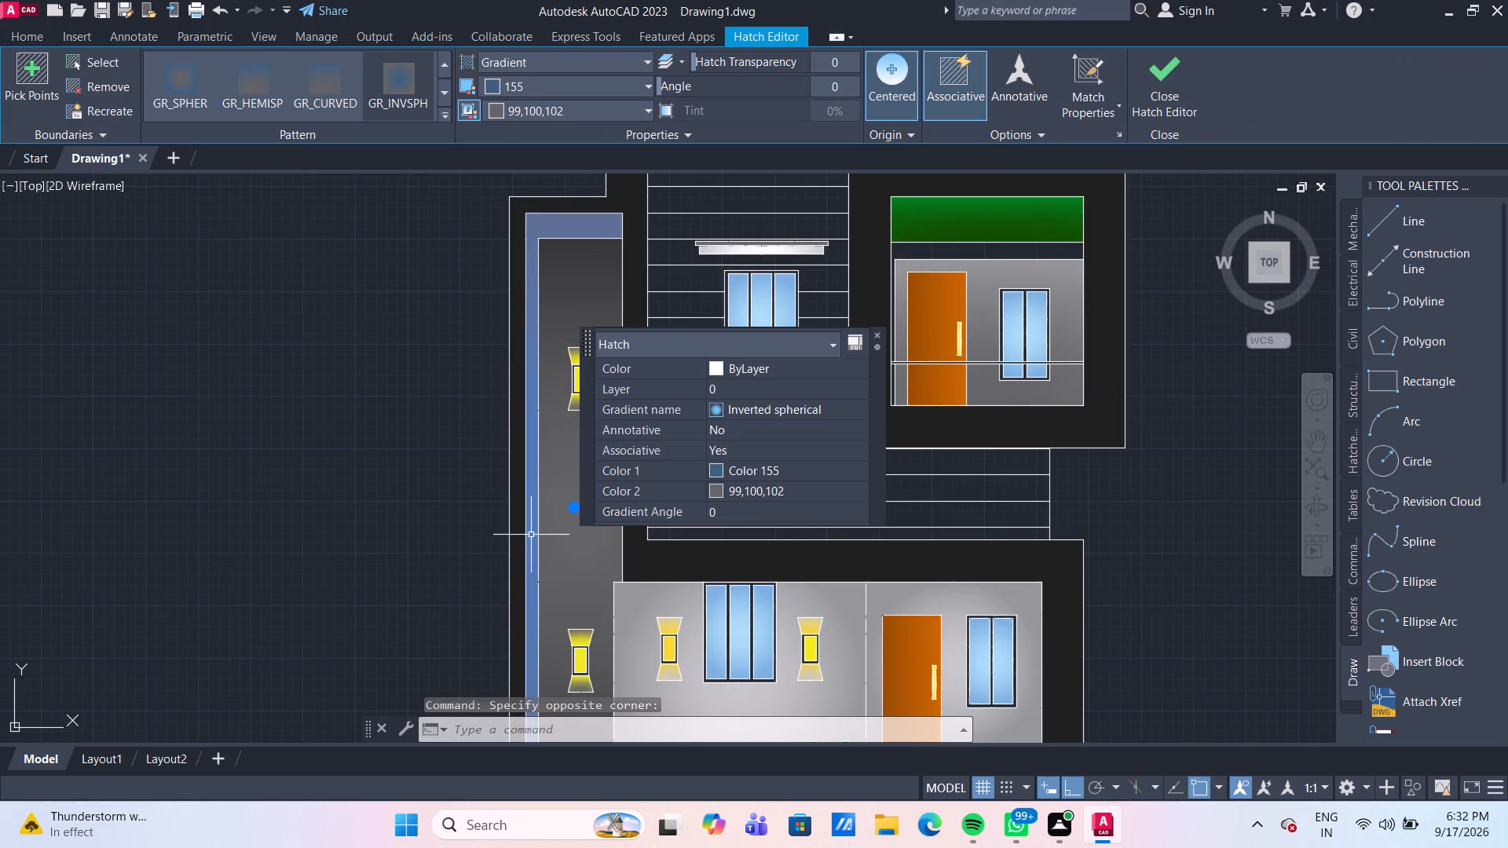
click(785, 472)
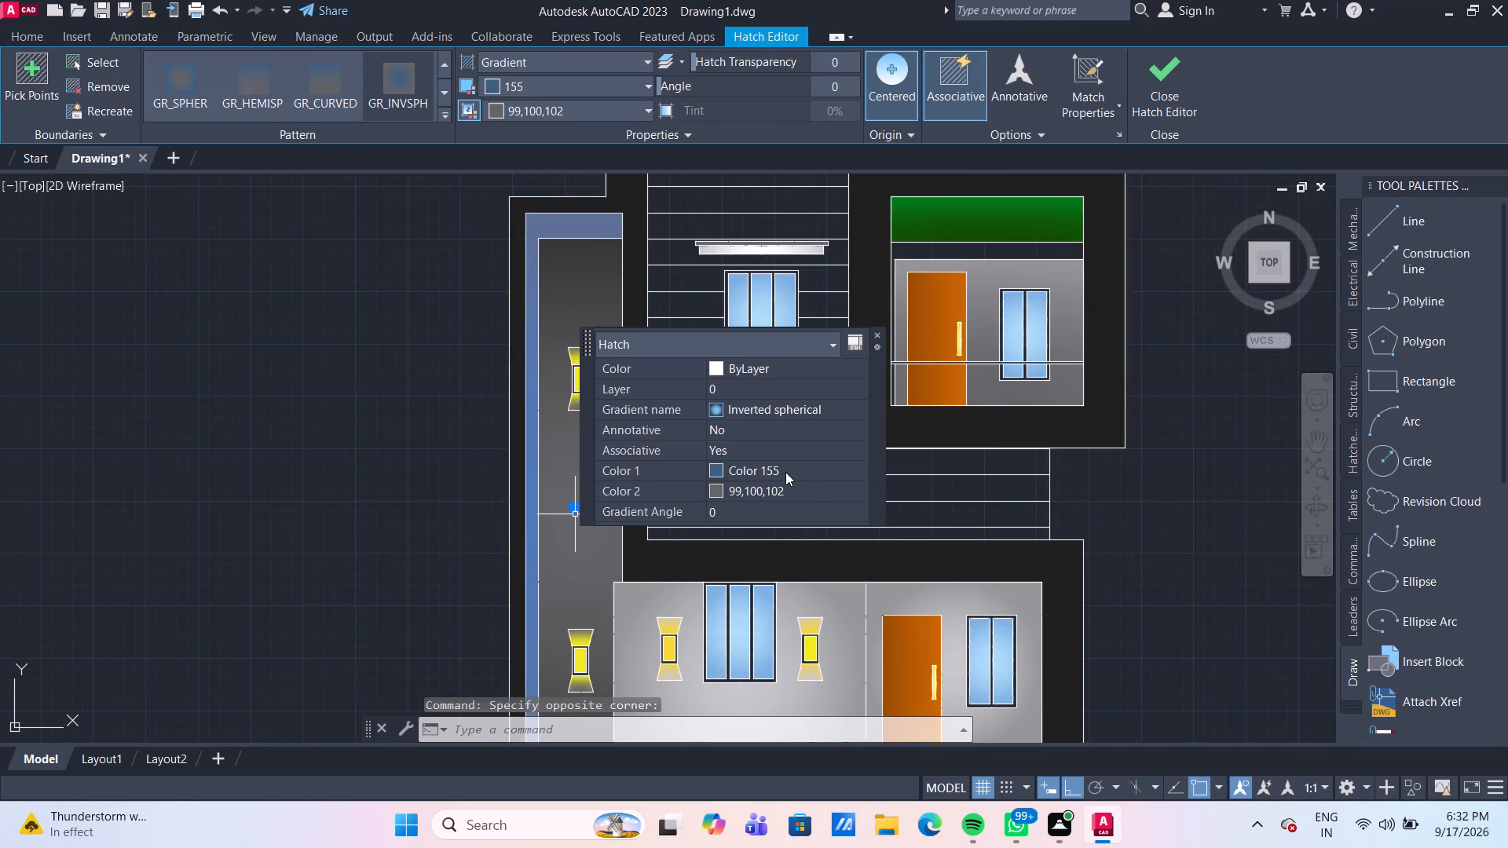
click(785, 472)
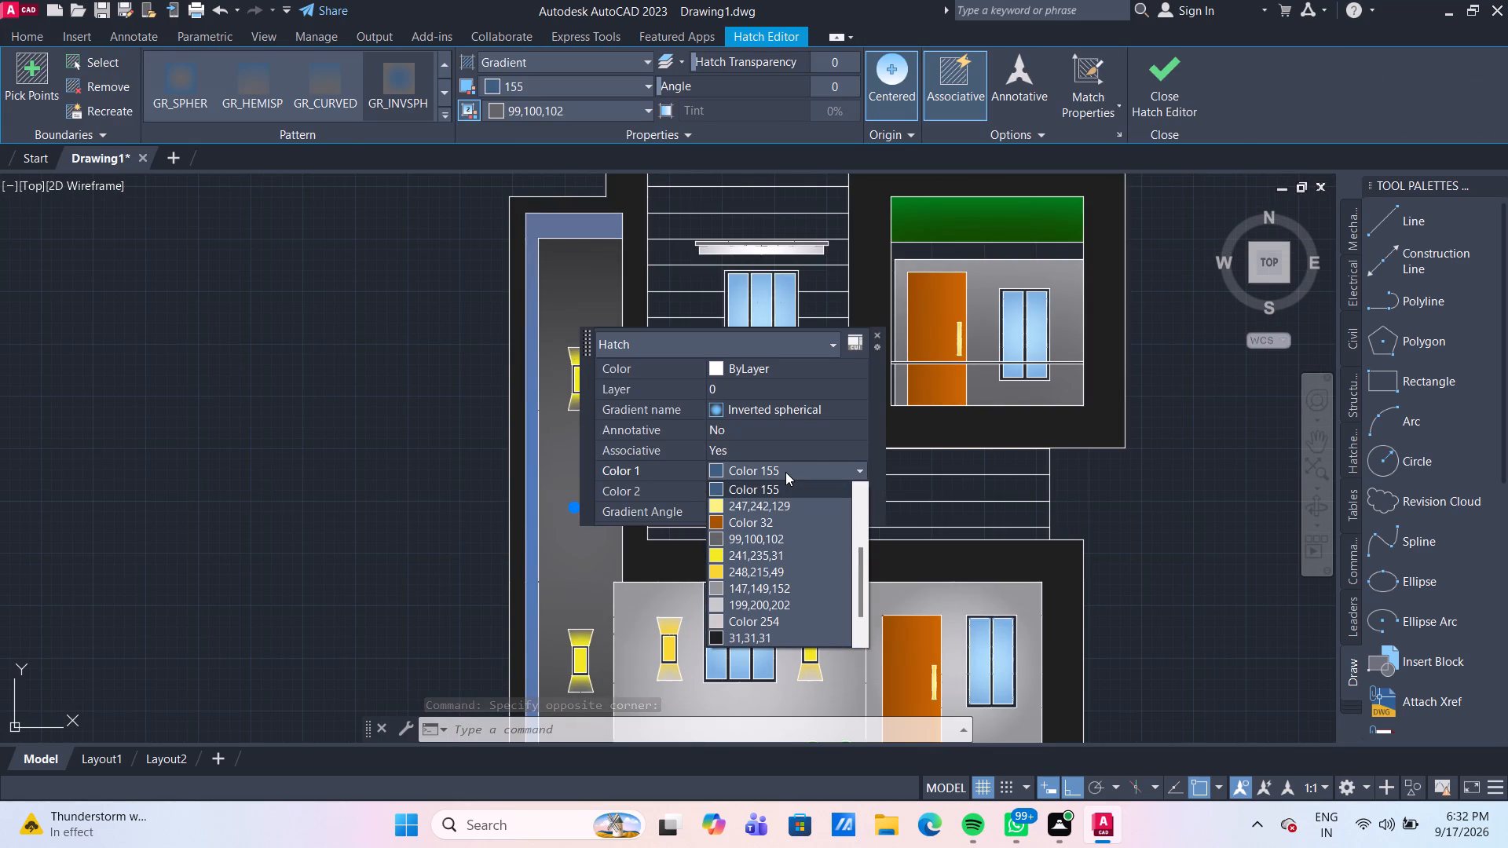
scroll(785, 472, down, 3)
scroll(770, 652, down, 1)
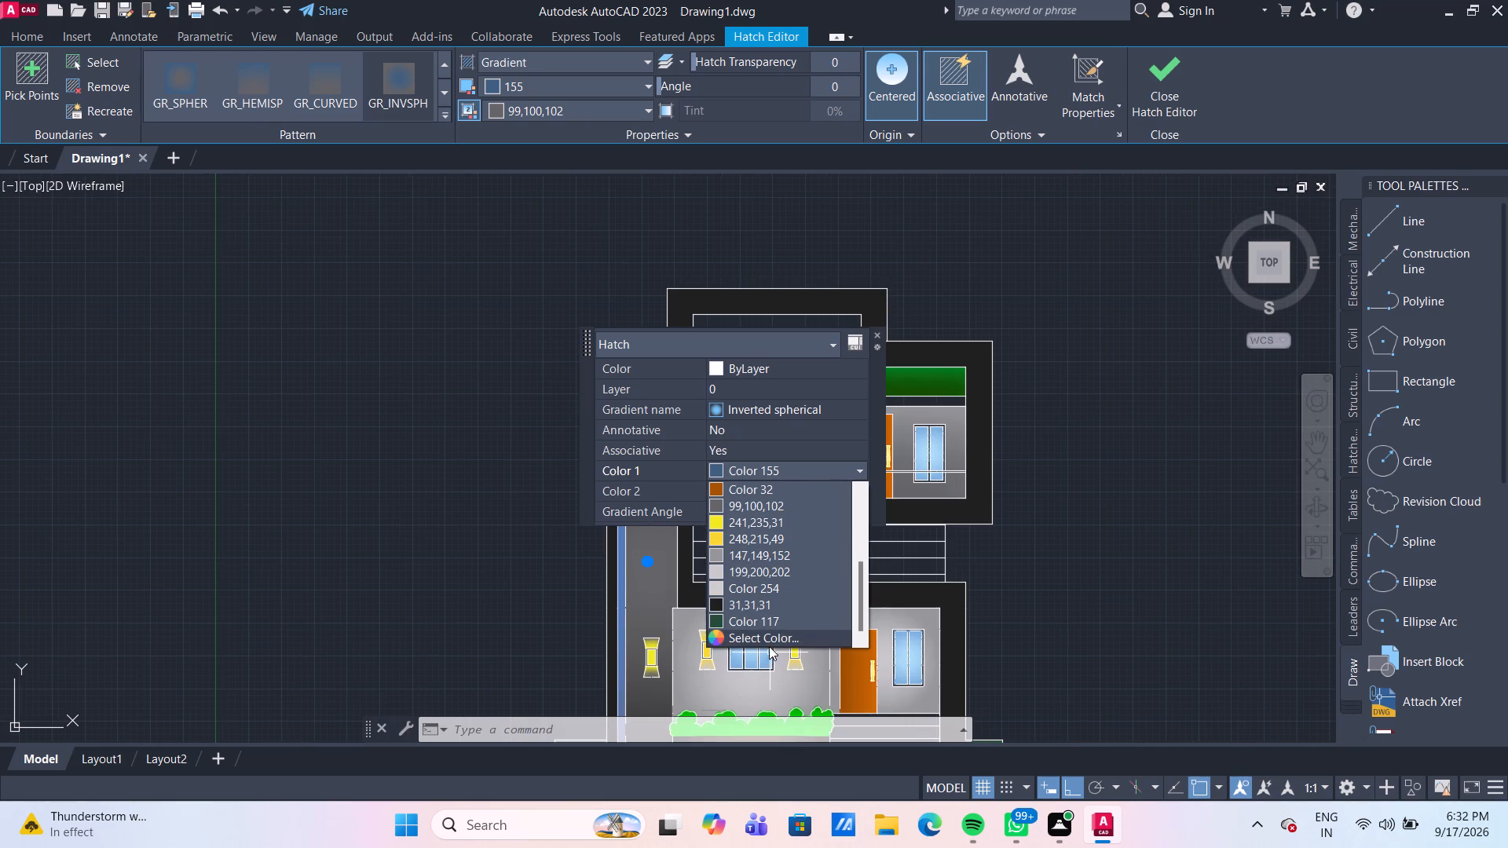
click(769, 638)
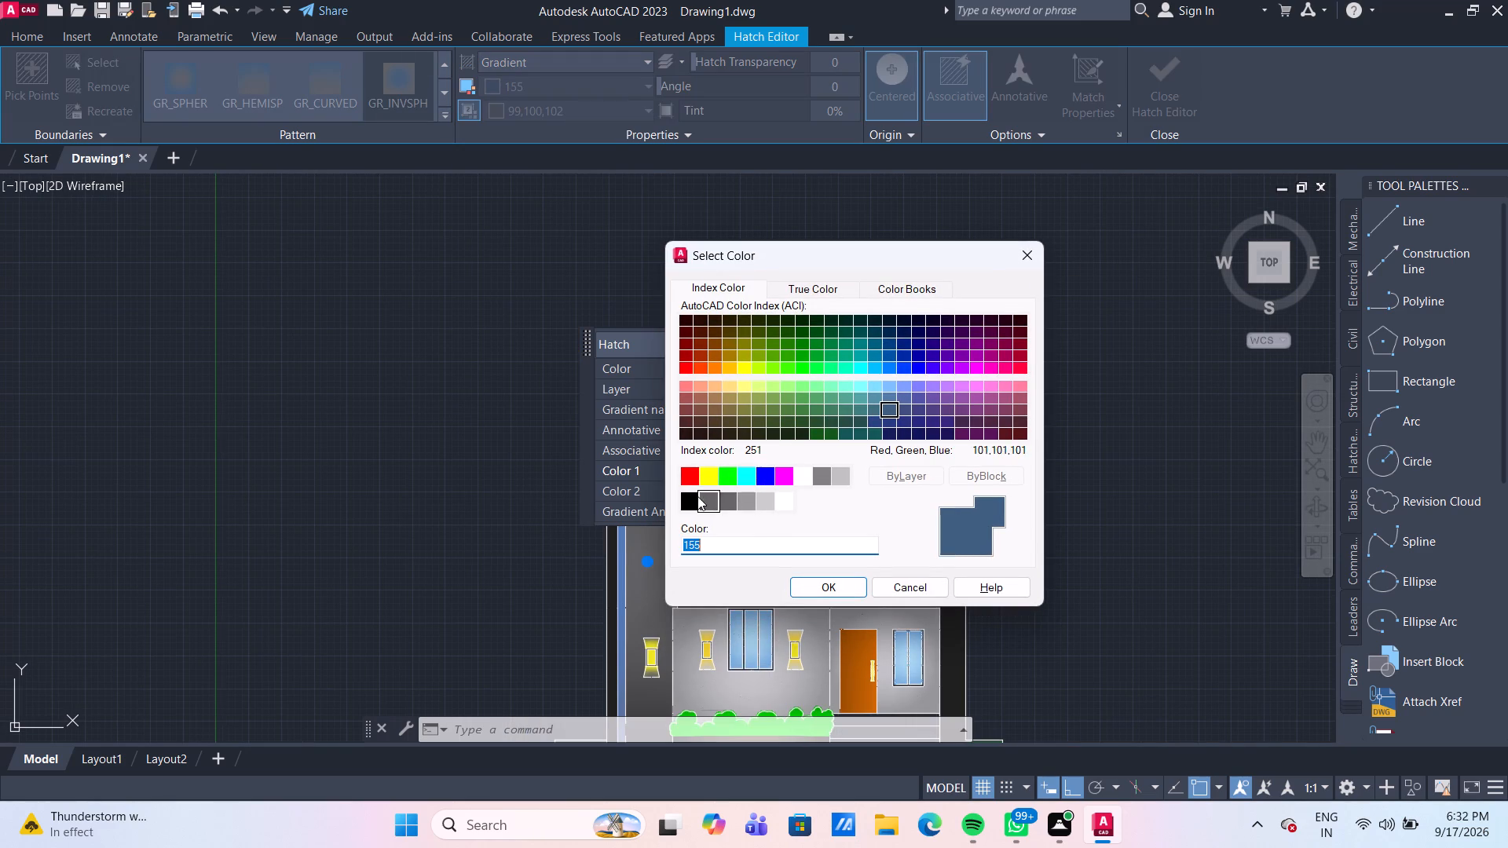
click(709, 499)
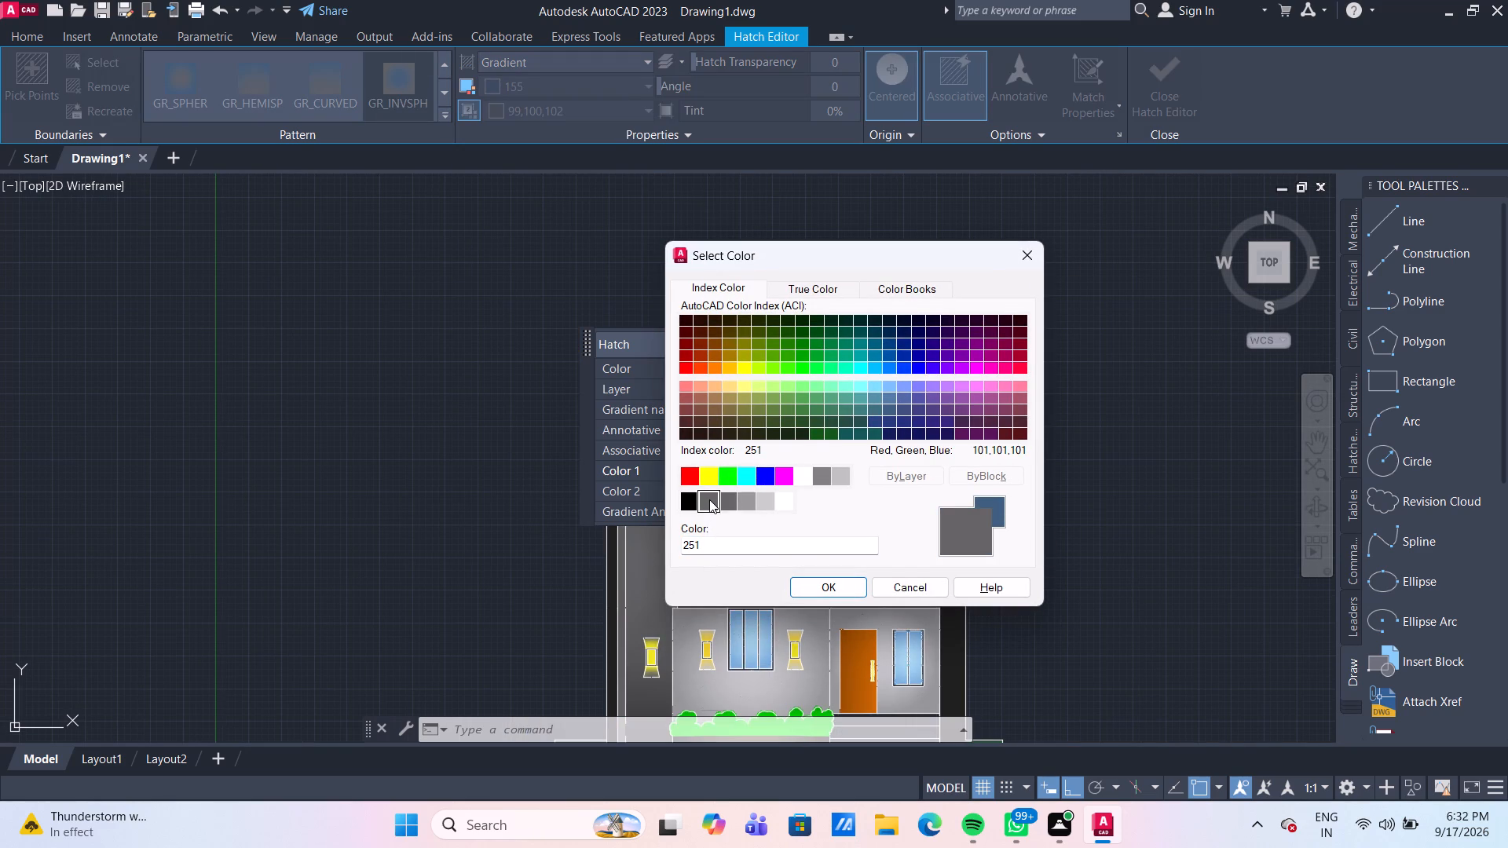
click(698, 440)
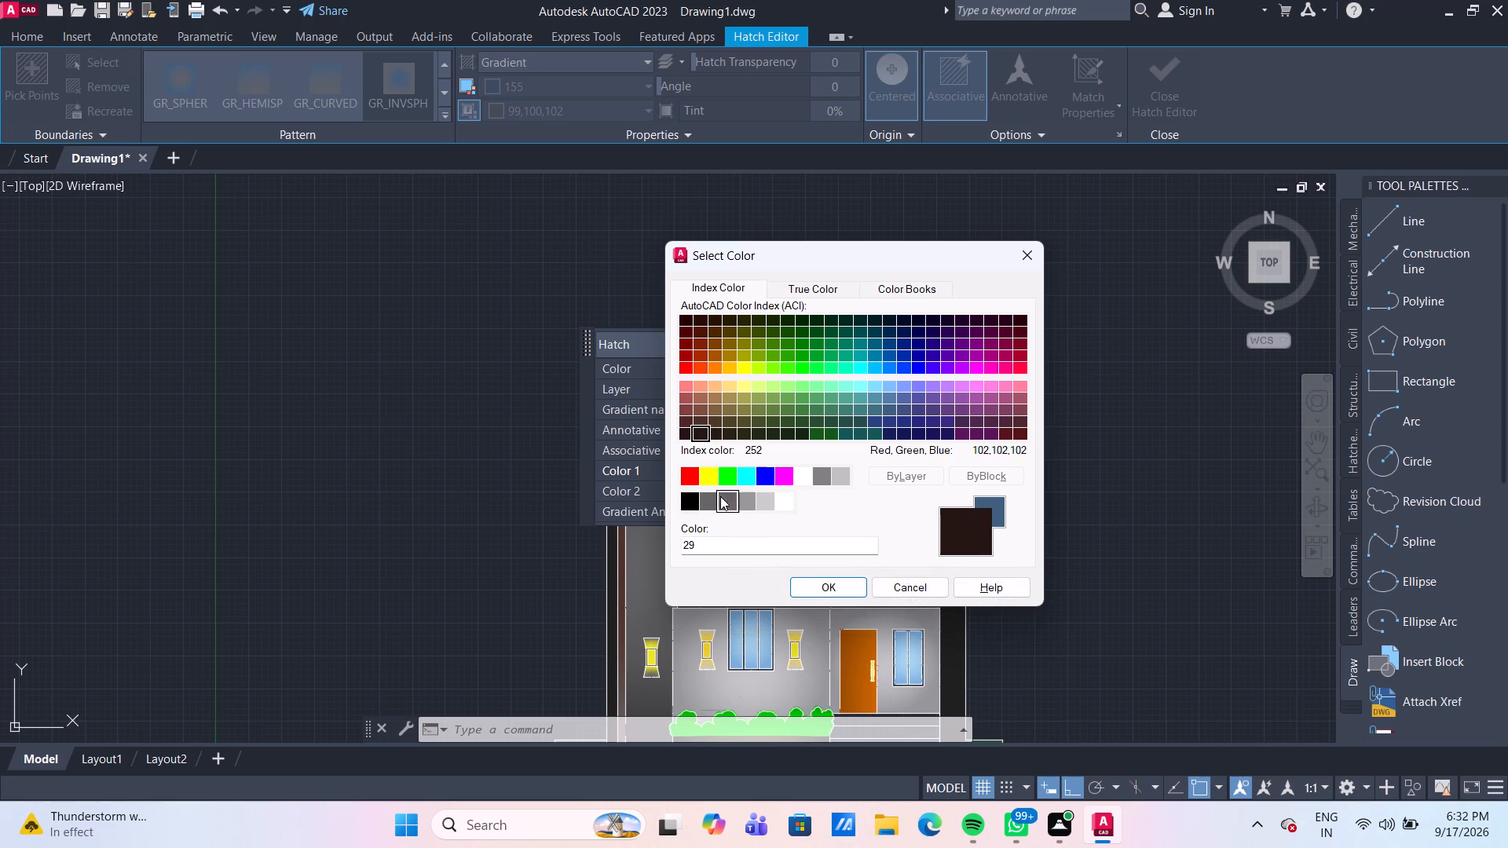
click(686, 429)
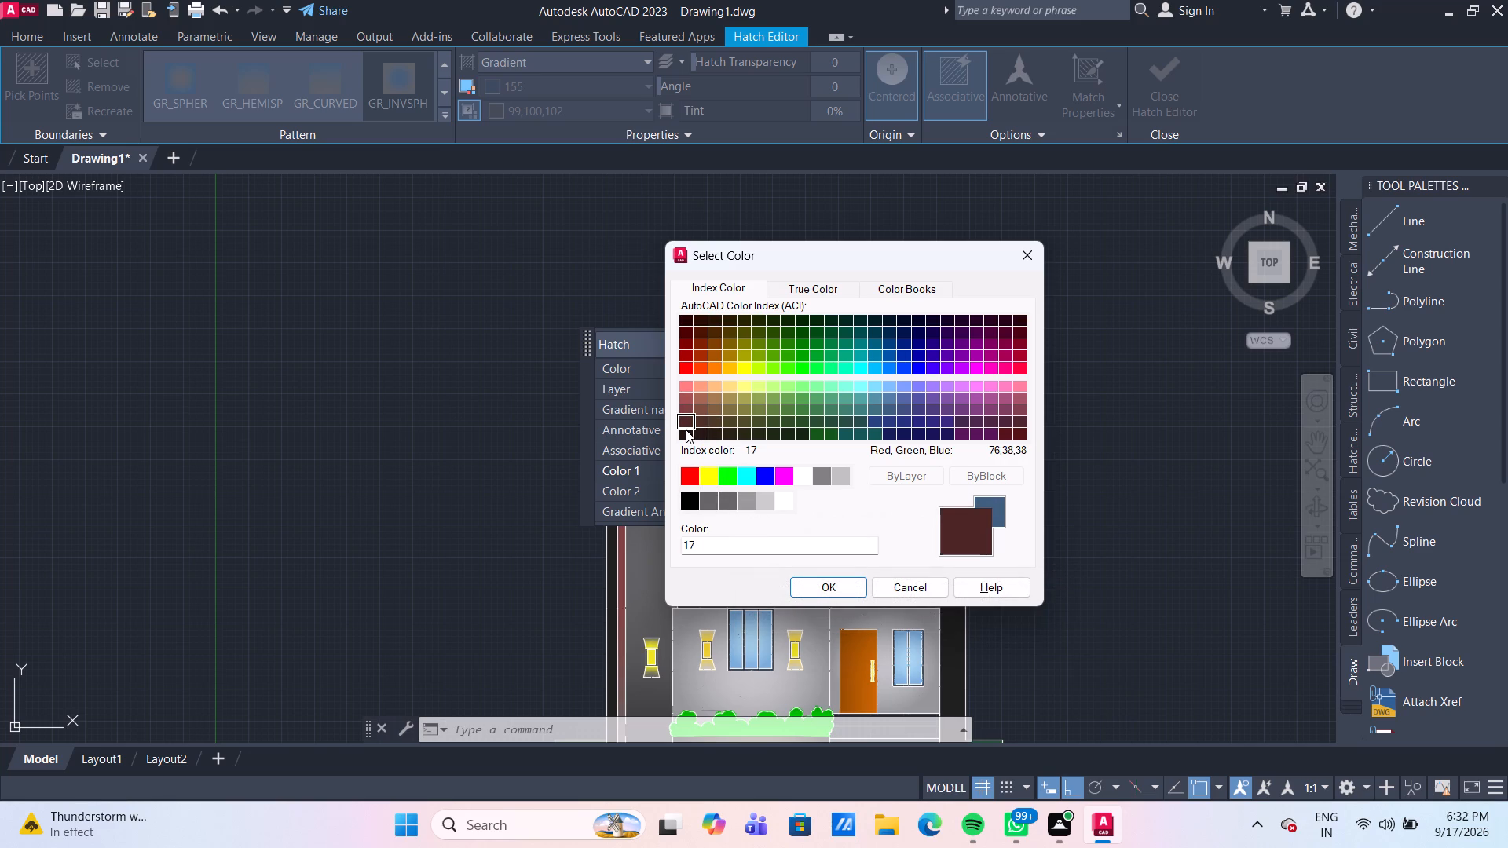
click(687, 436)
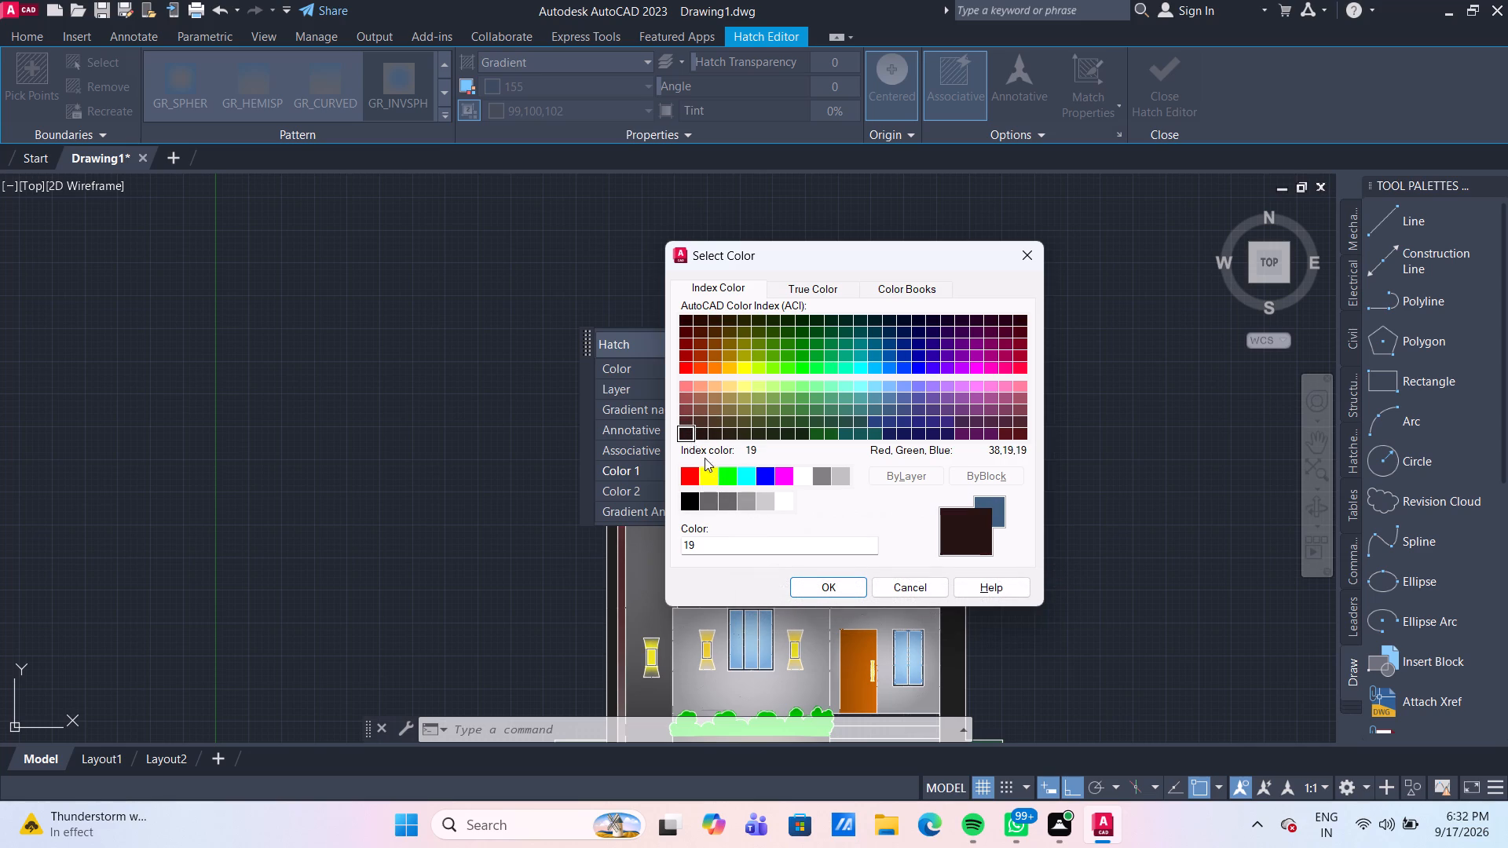
click(841, 587)
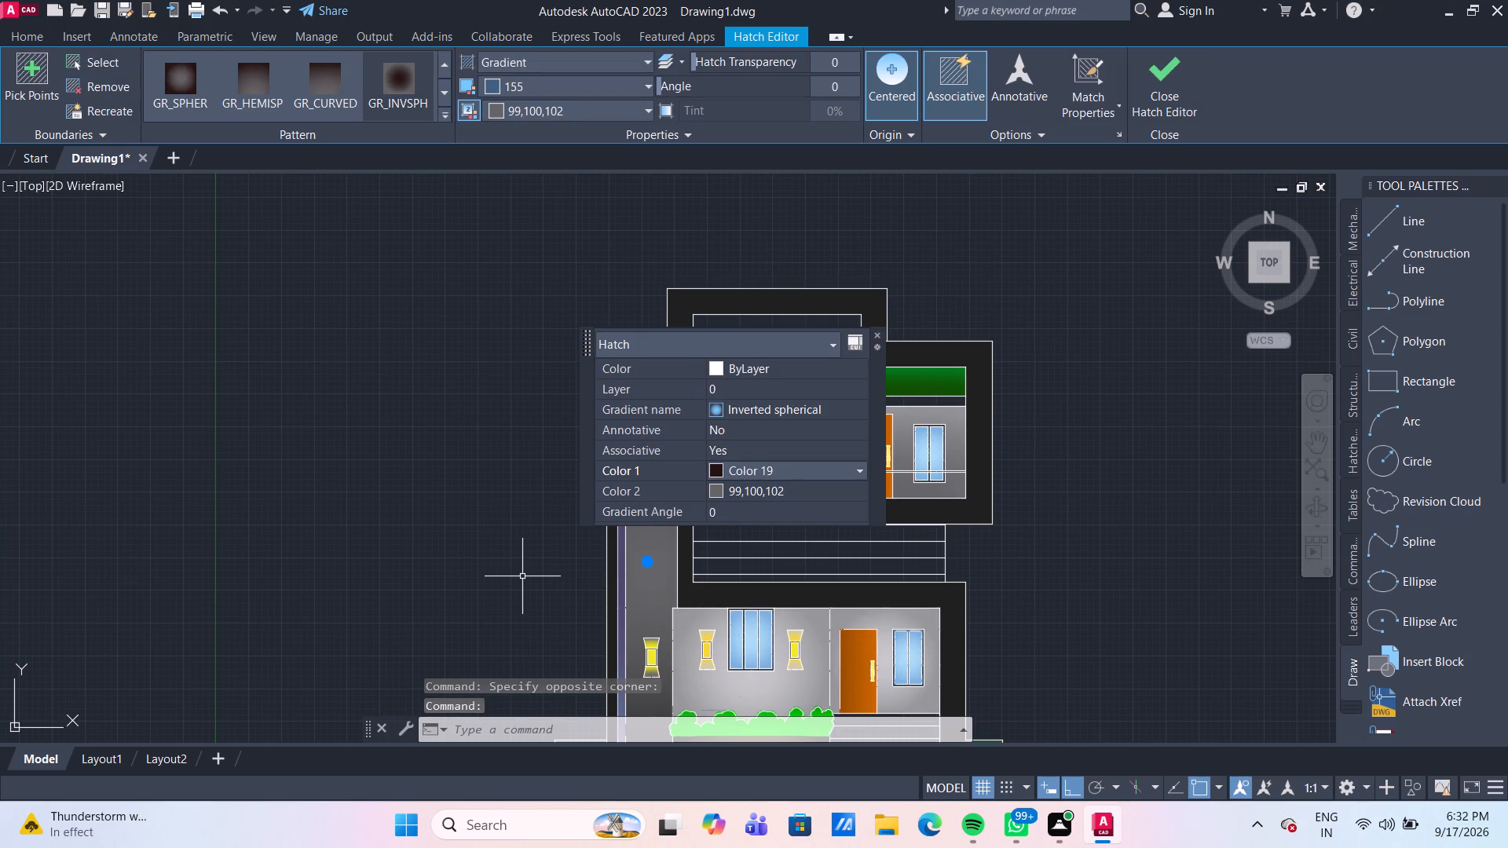
key(Escape)
Examine the whole elevation and the balcony area, including the gradient settings of the balcony wall fill.
scroll(522, 576, down, 1)
middle_drag(522, 576, 494, 527)
middle_drag(838, 542, 664, 449)
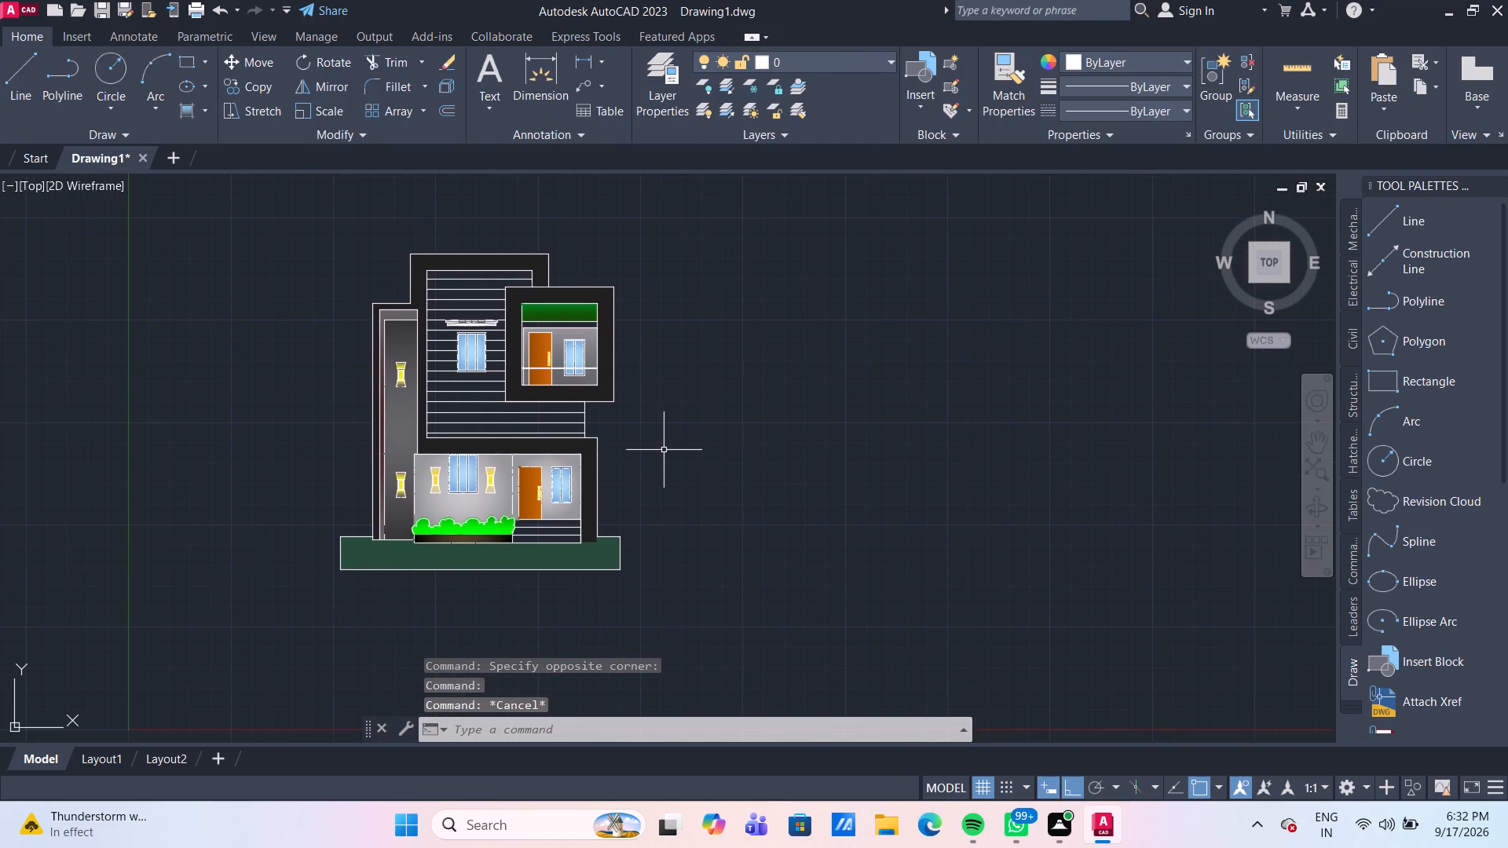
scroll(678, 466, up, 1)
middle_drag(682, 469, 737, 505)
scroll(737, 505, down, 1)
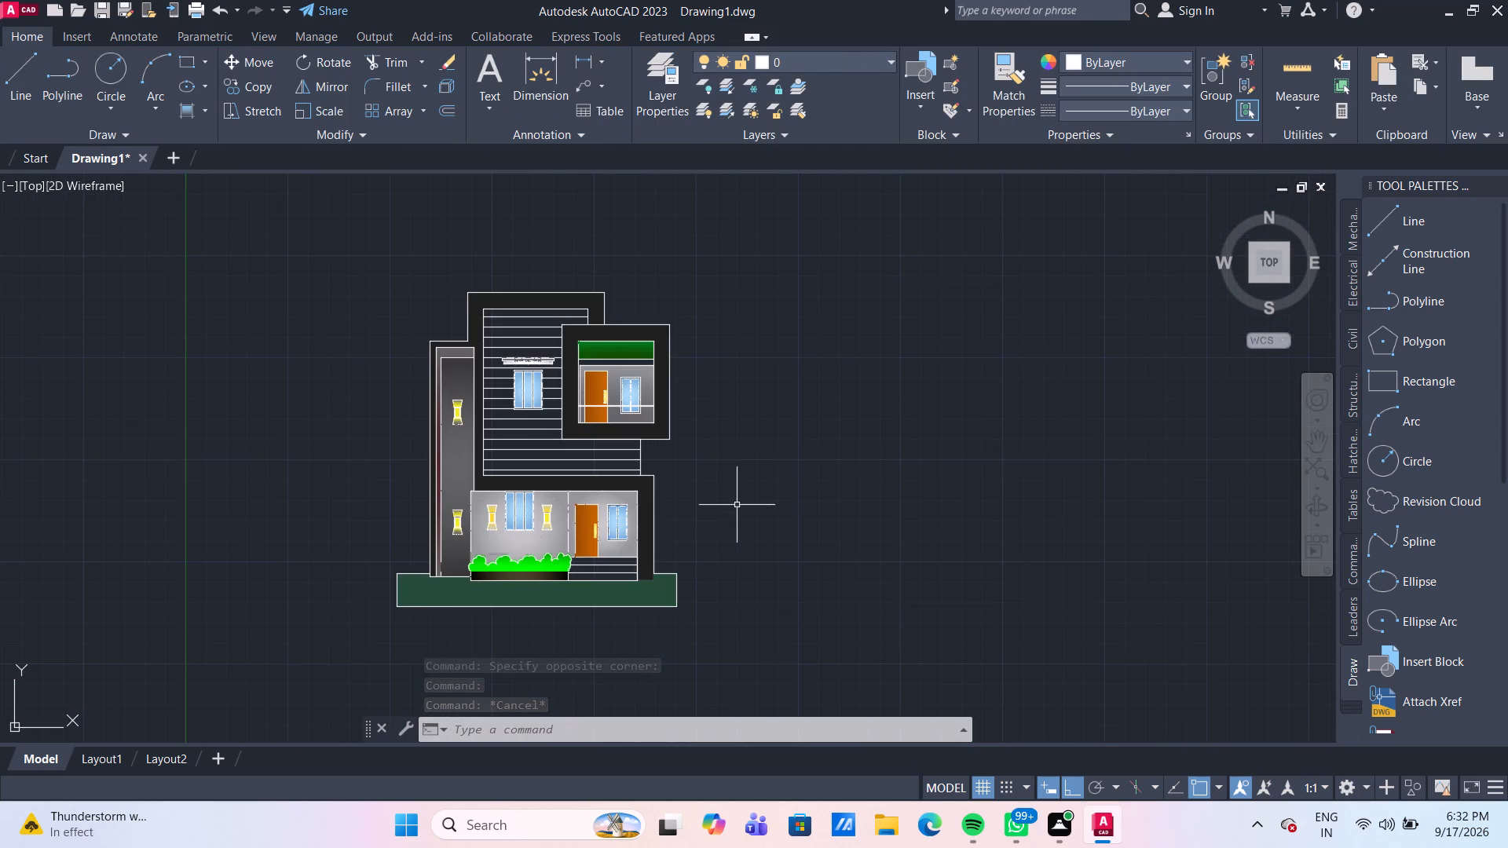
scroll(738, 470, up, 3)
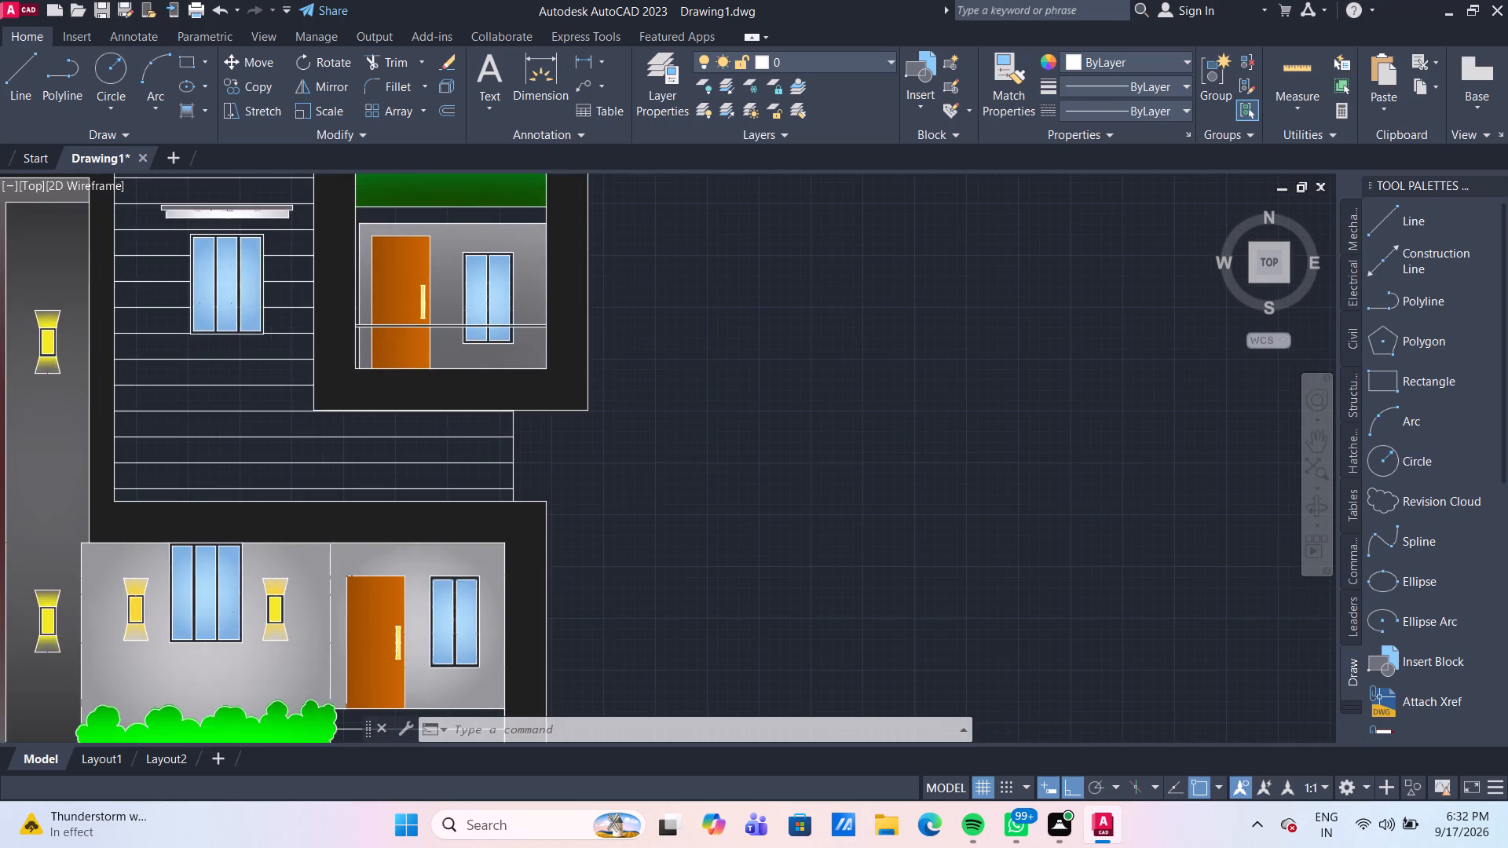
scroll(689, 437, up, 1)
middle_drag(693, 438, 896, 544)
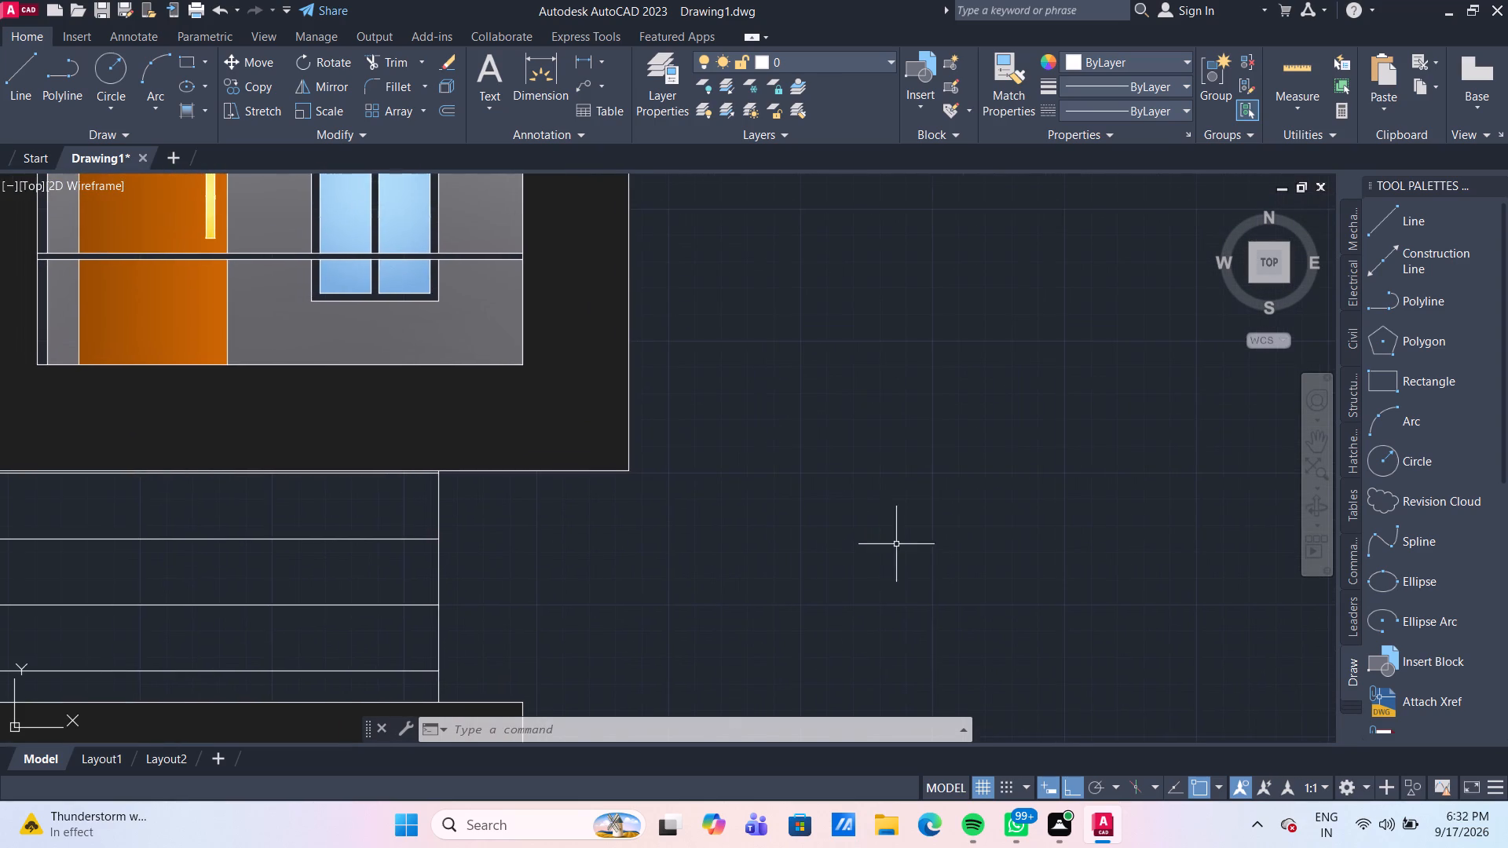
middle_drag(878, 534, 915, 543)
scroll(888, 536, down, 1)
scroll(864, 488, up, 2)
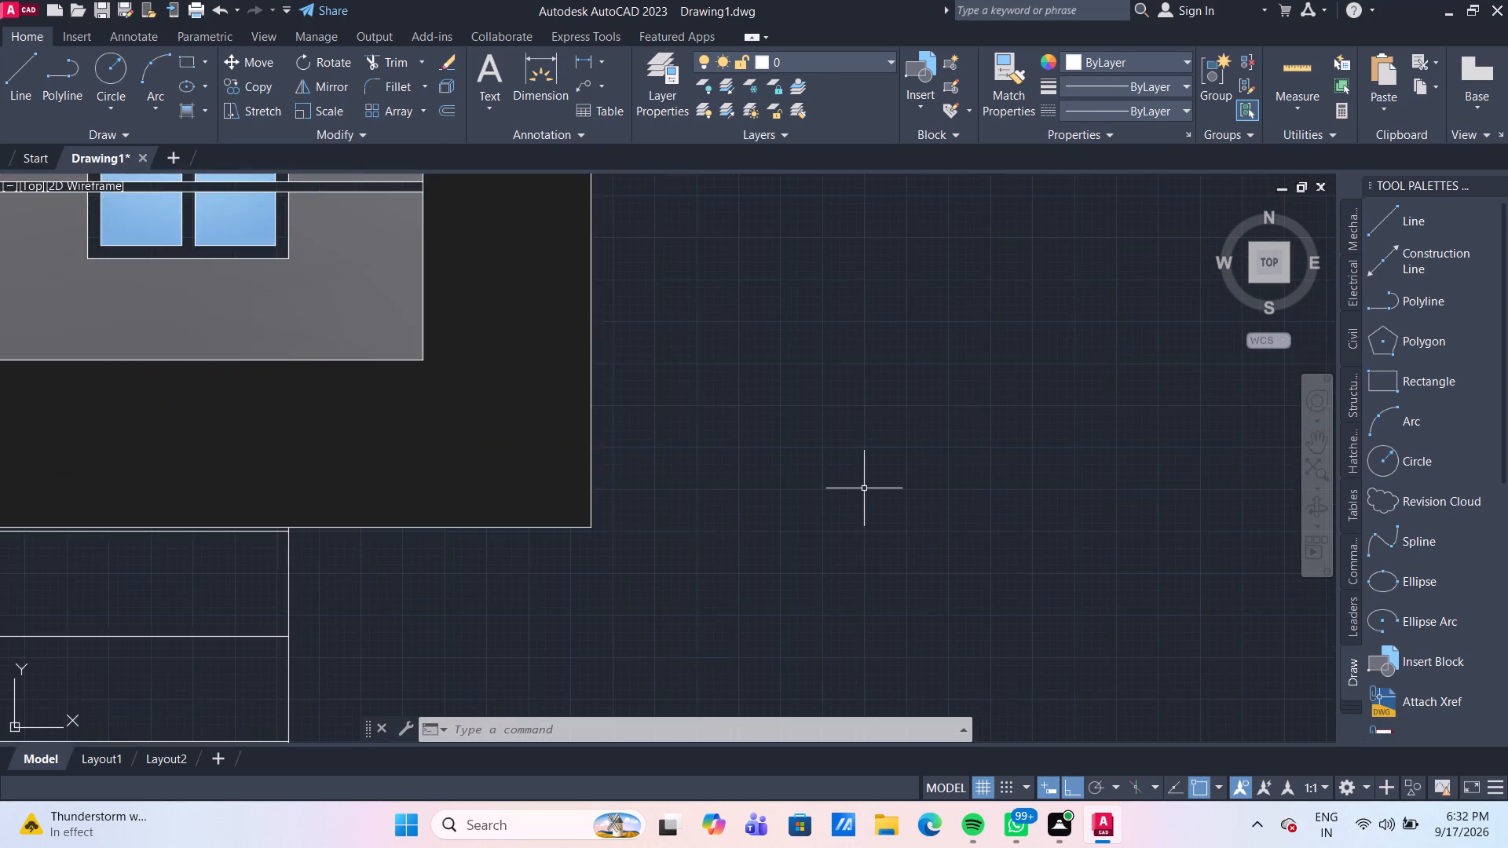
middle_drag(864, 488, 914, 508)
scroll(891, 499, down, 1)
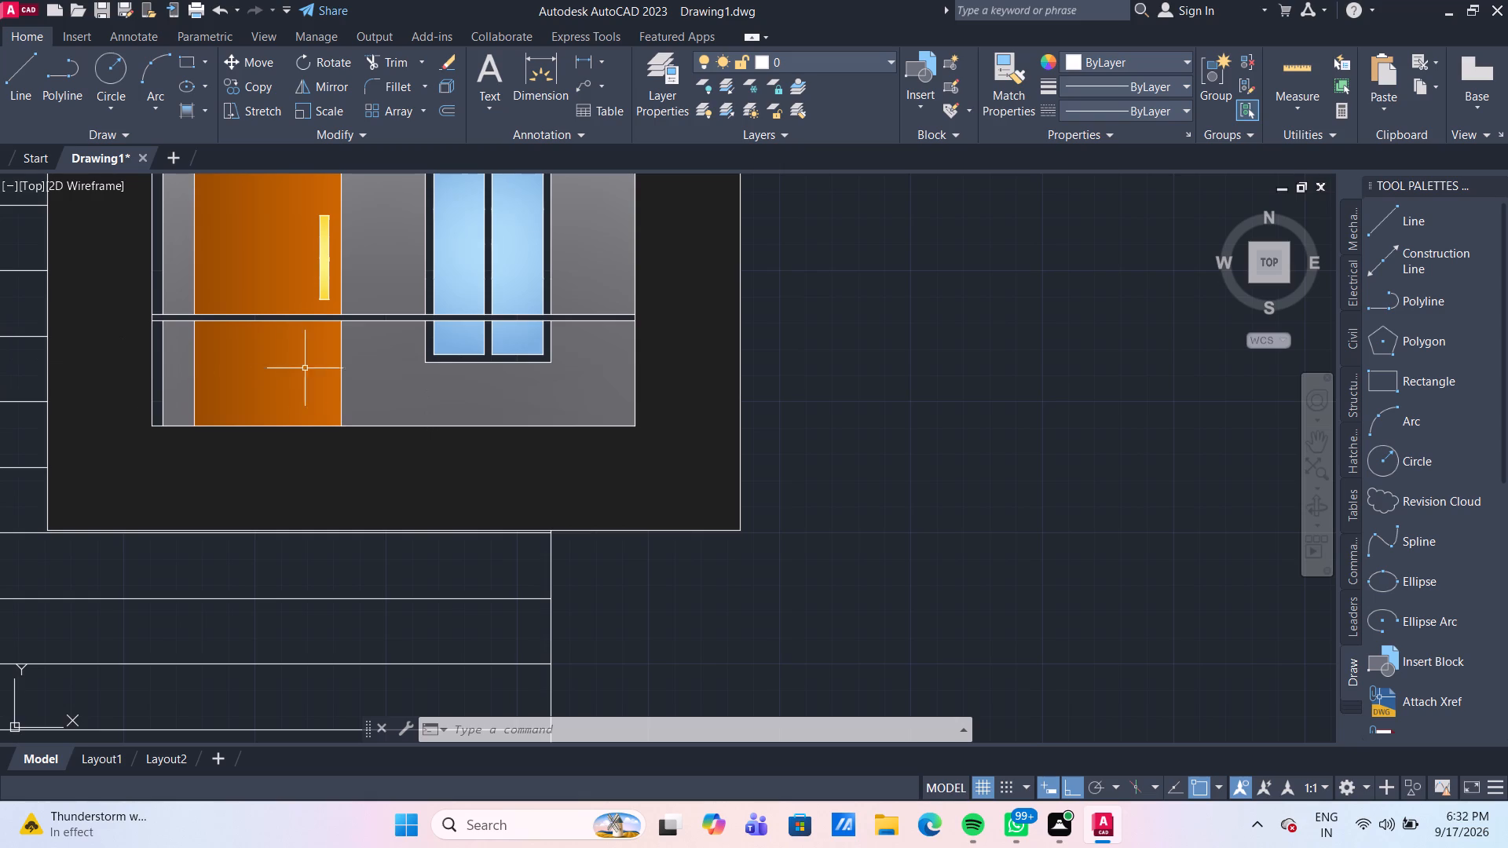
click(379, 378)
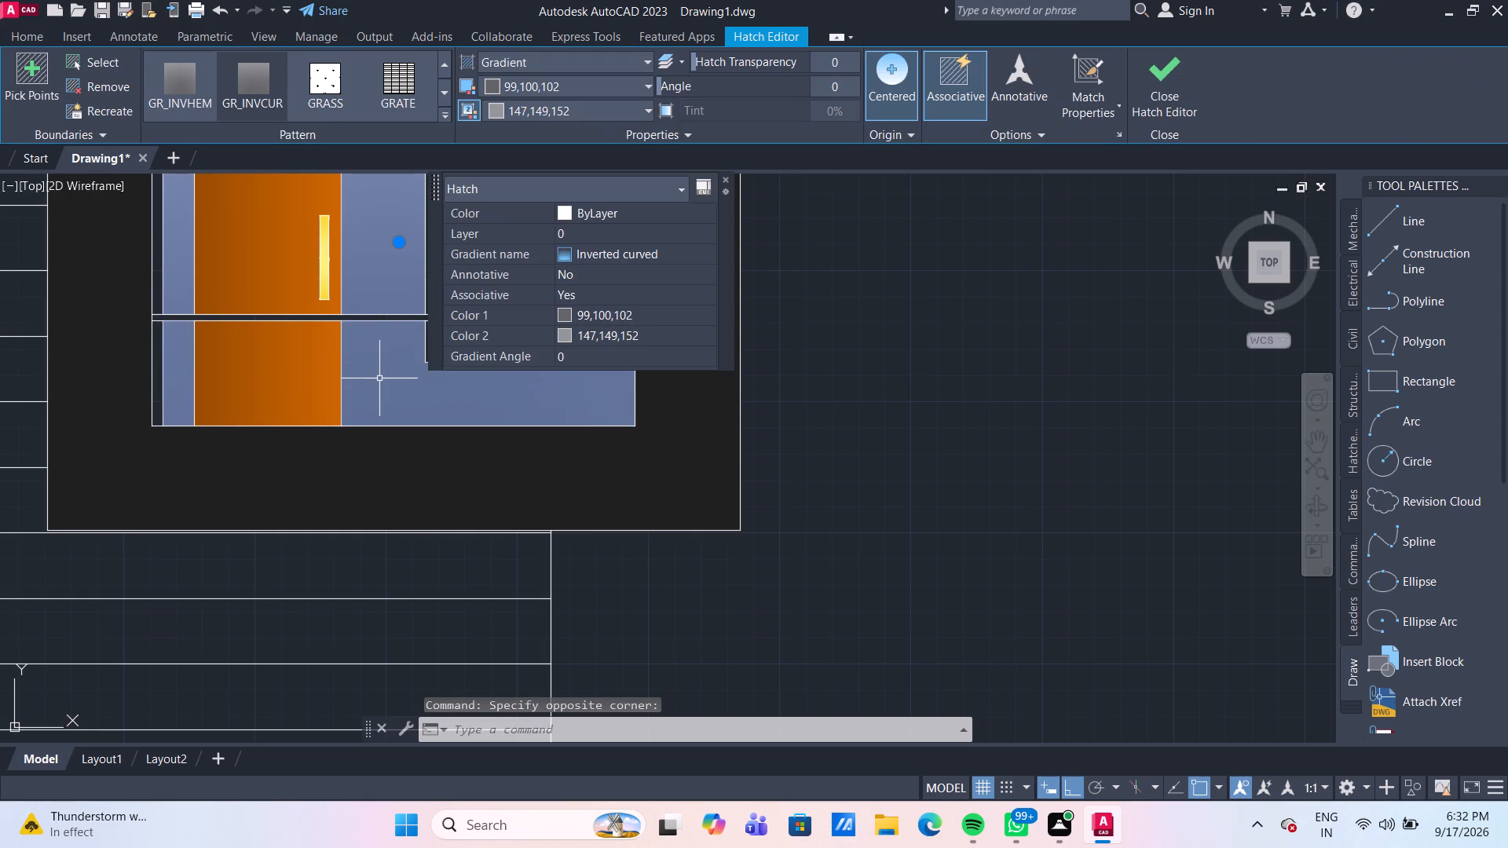
key(Escape)
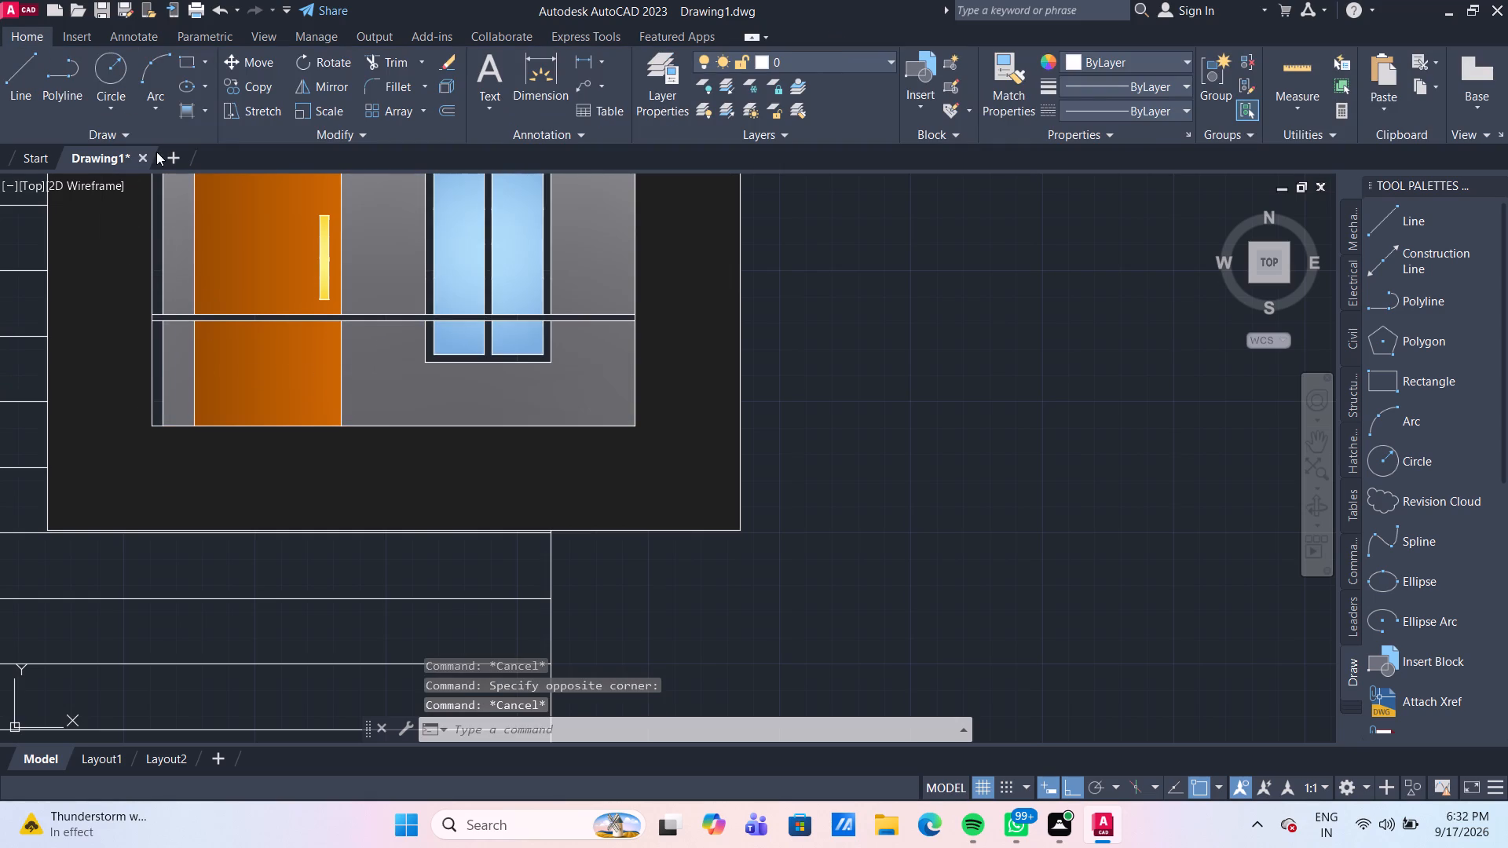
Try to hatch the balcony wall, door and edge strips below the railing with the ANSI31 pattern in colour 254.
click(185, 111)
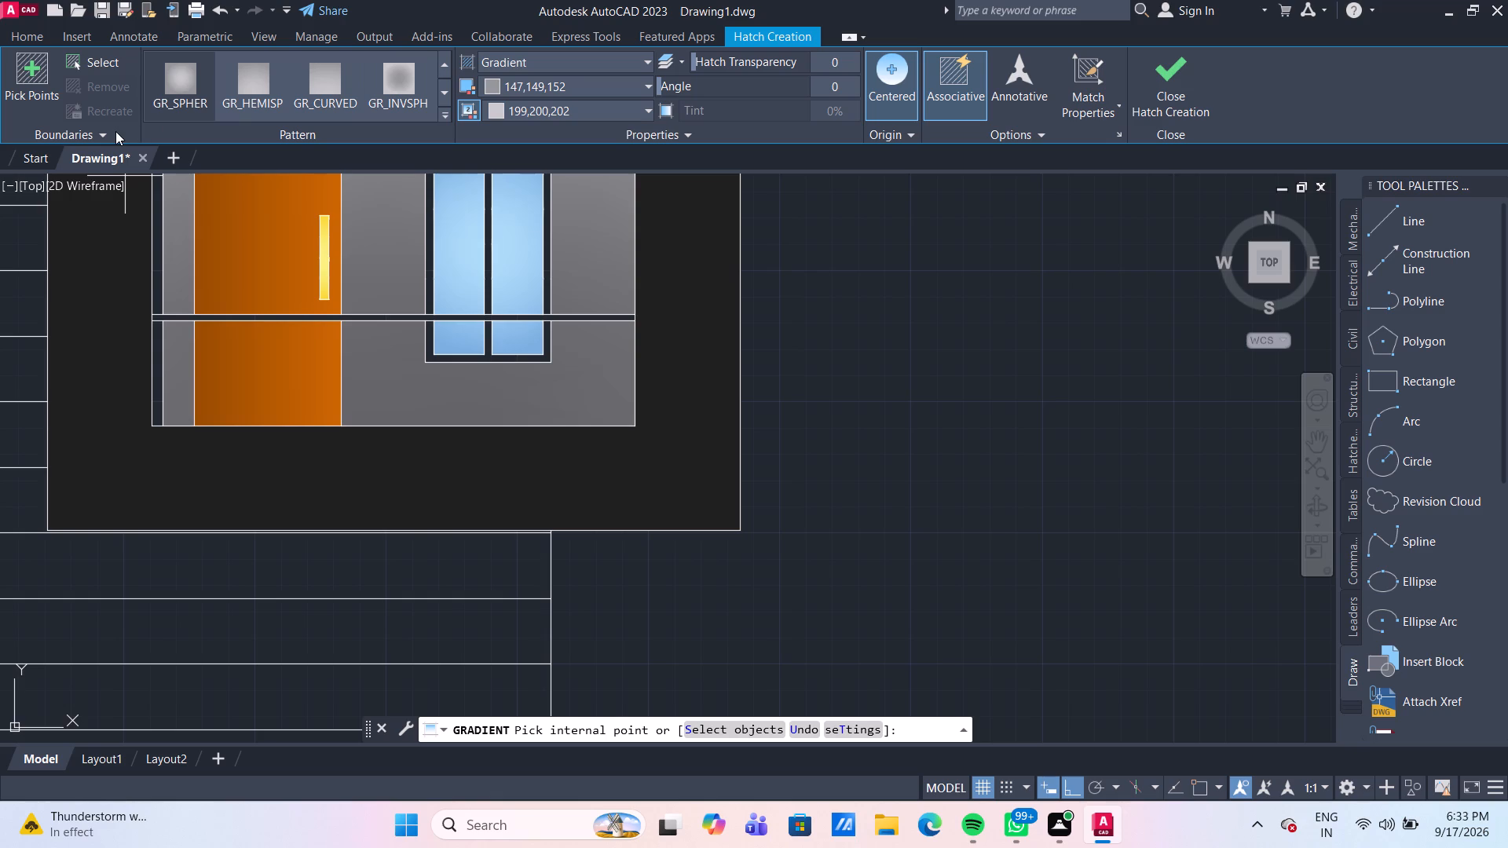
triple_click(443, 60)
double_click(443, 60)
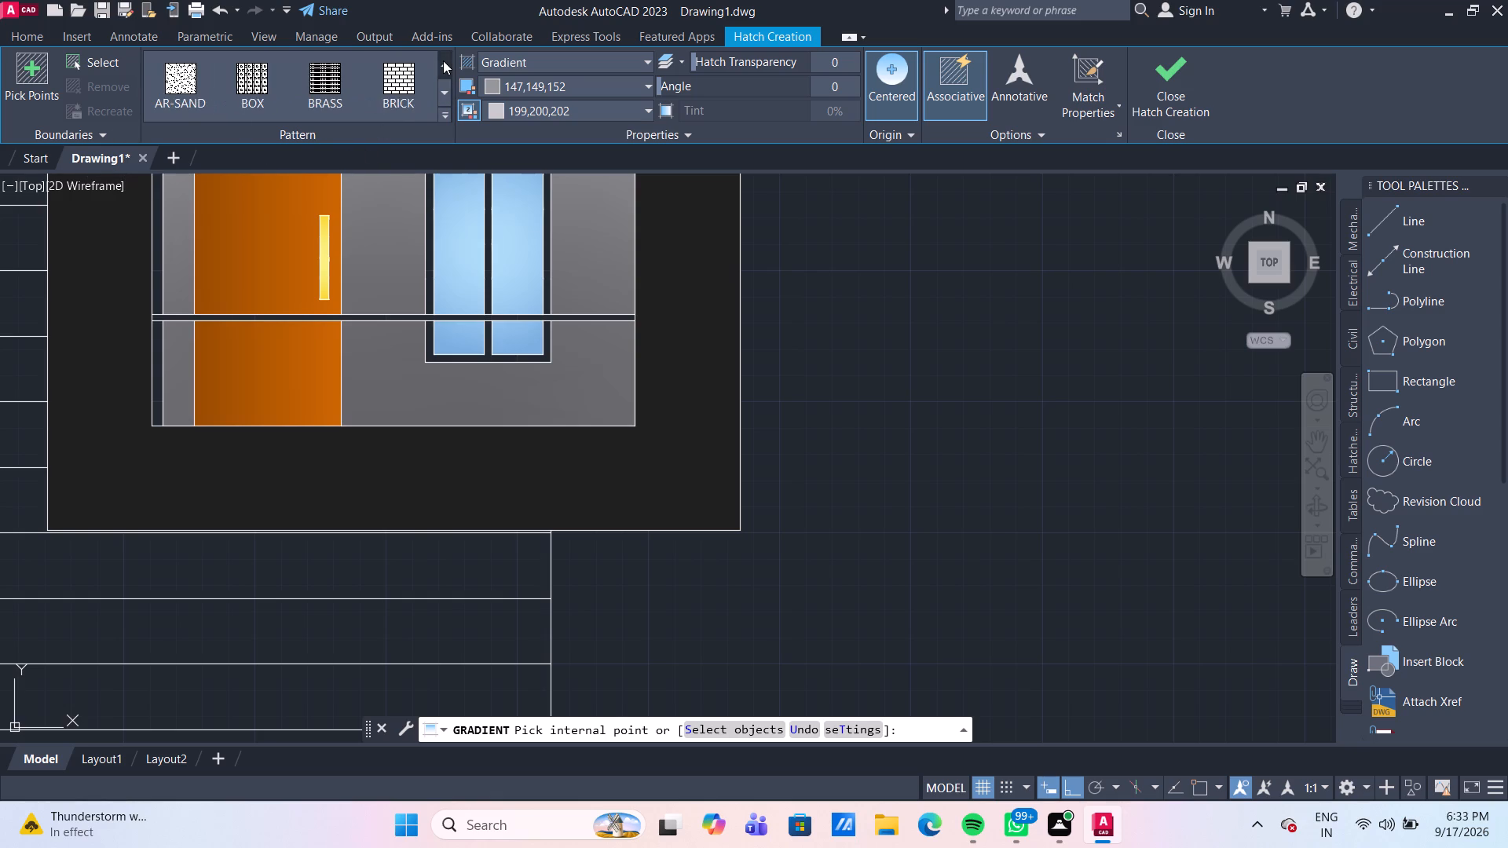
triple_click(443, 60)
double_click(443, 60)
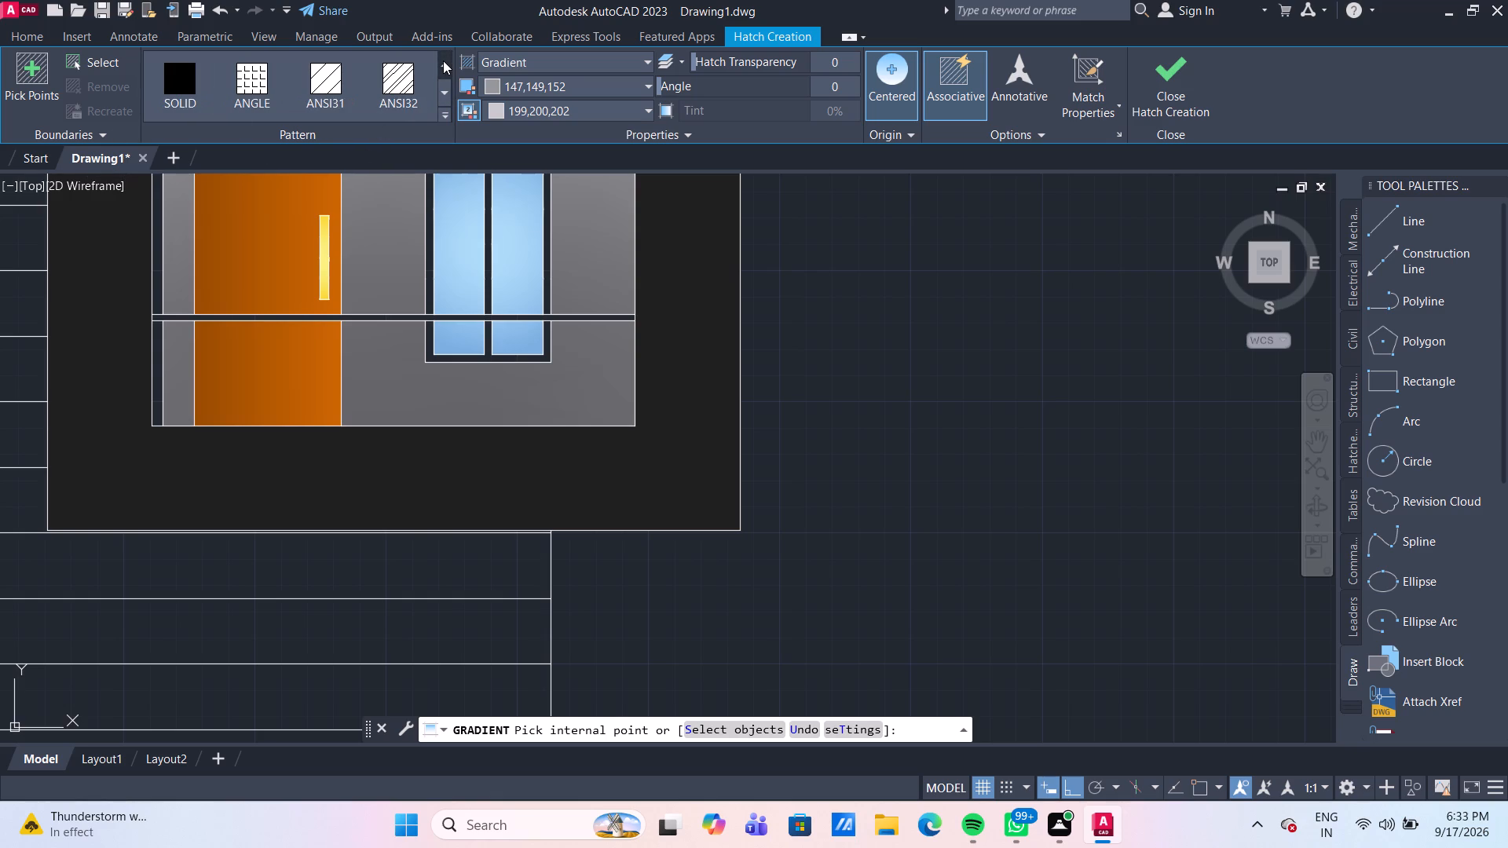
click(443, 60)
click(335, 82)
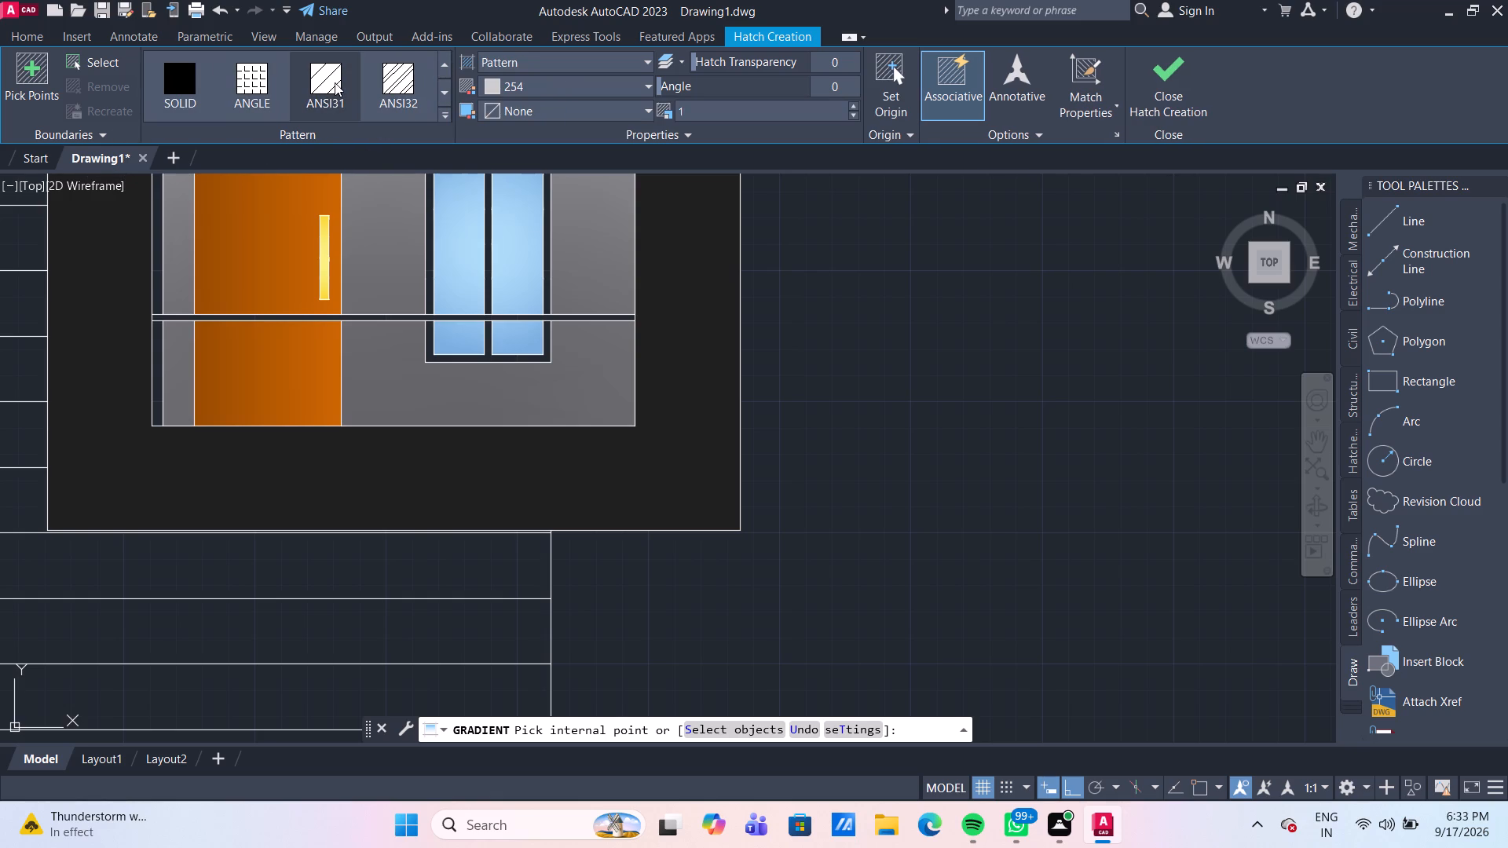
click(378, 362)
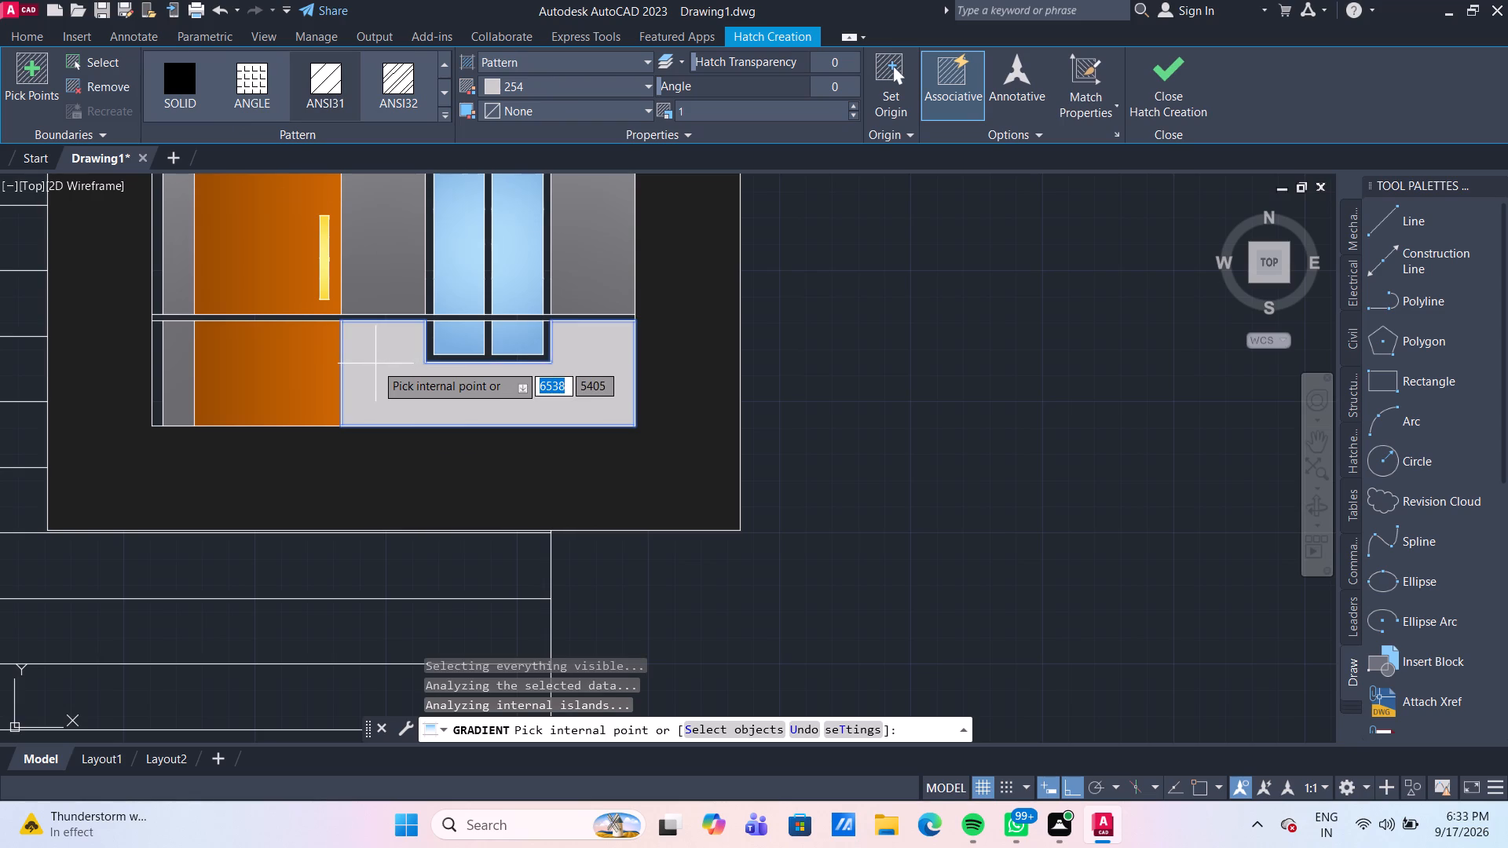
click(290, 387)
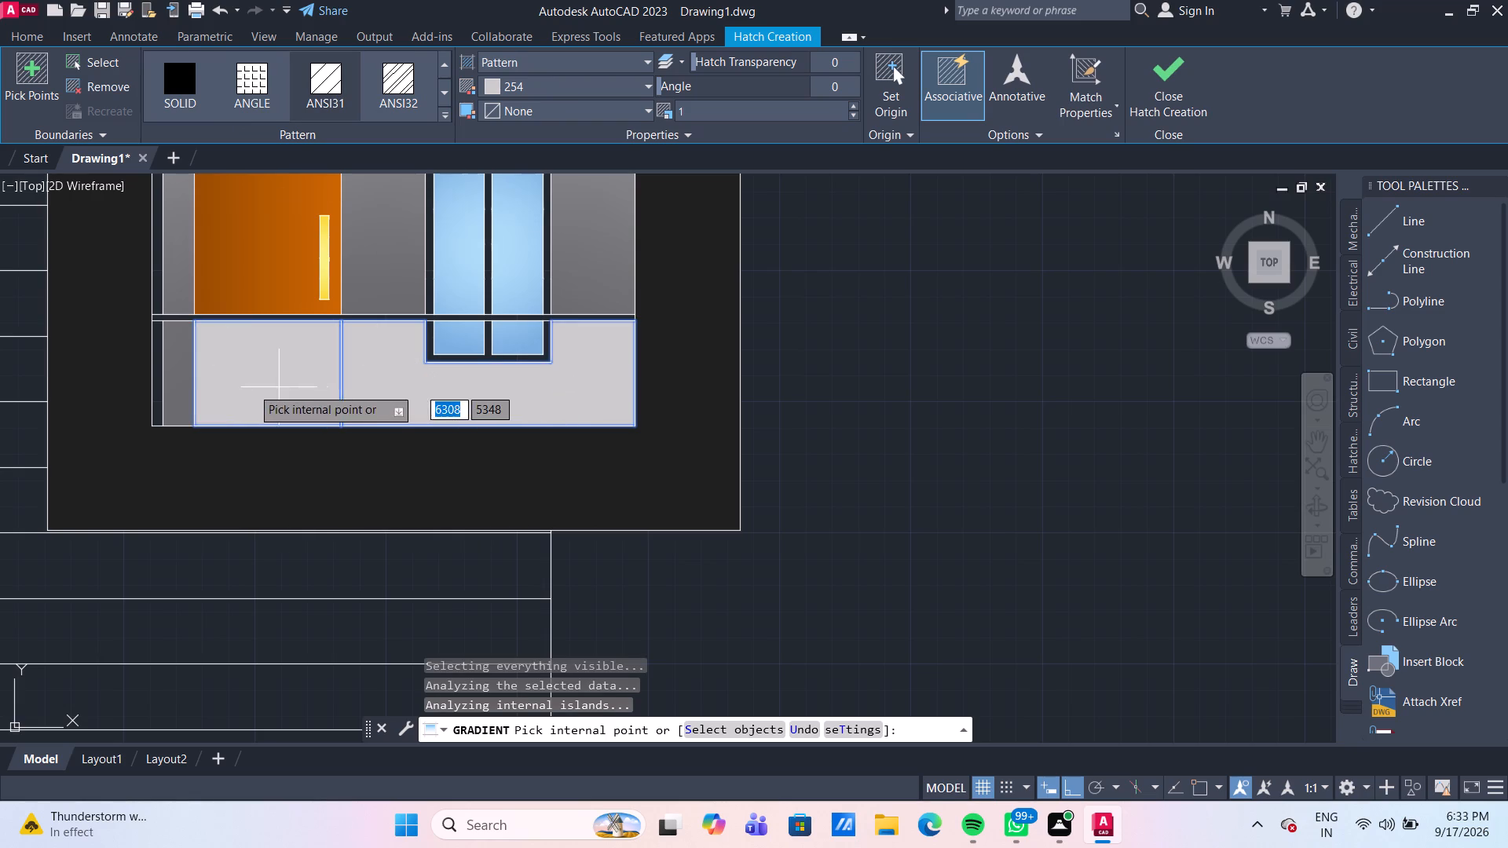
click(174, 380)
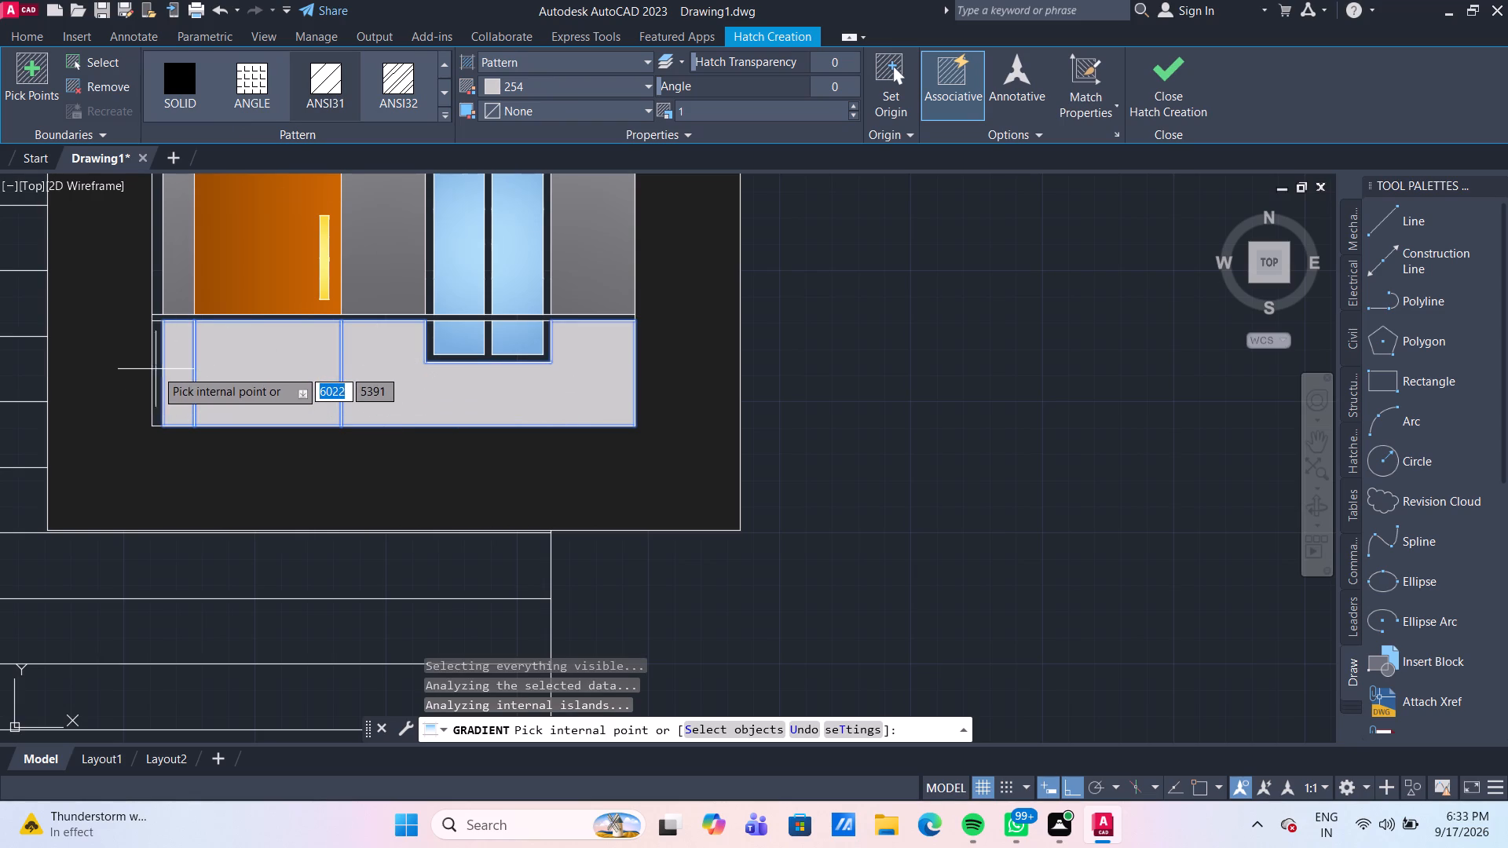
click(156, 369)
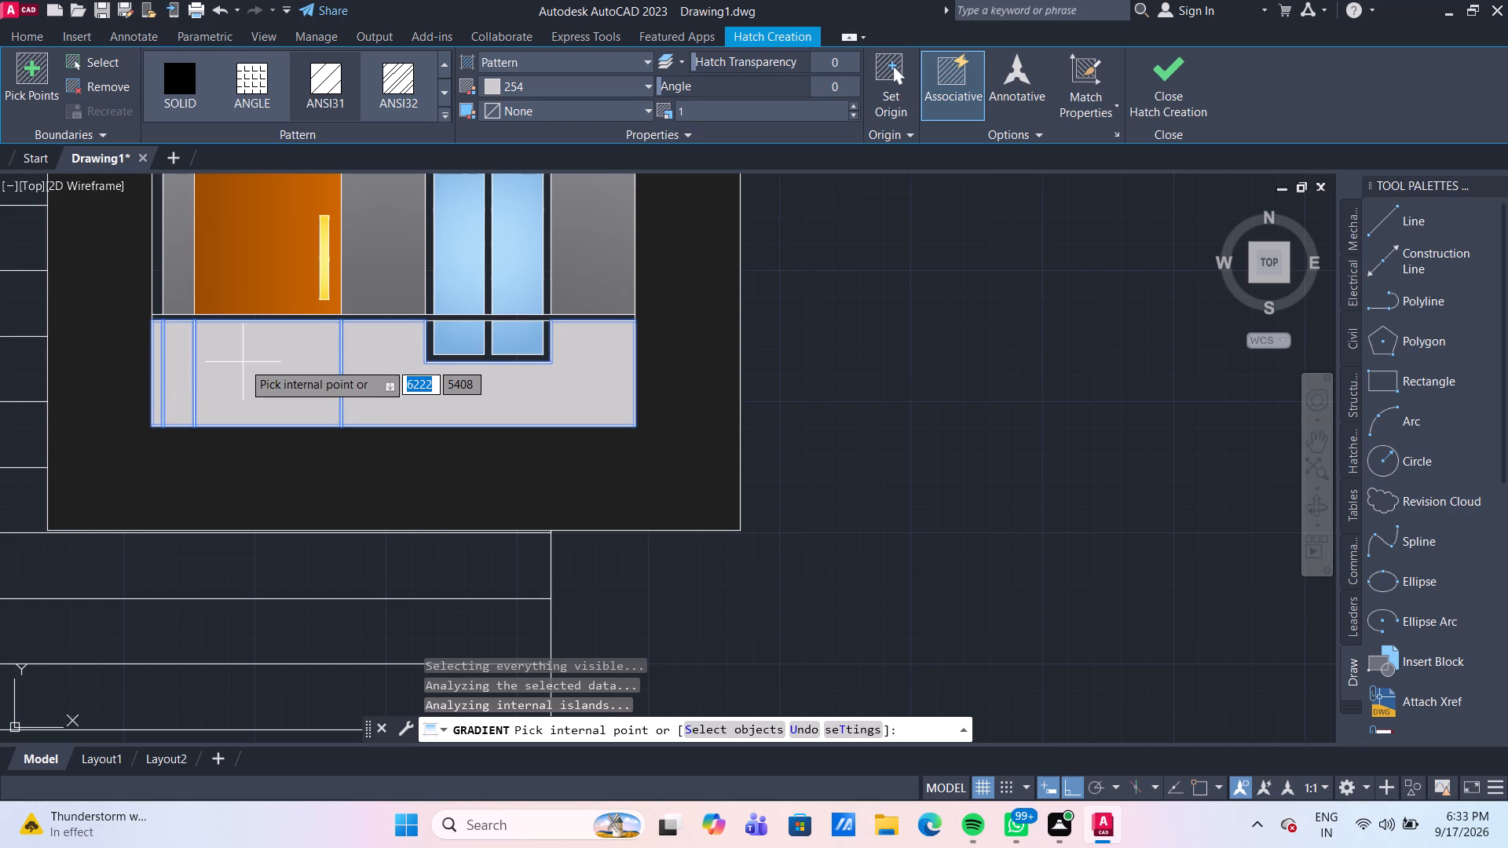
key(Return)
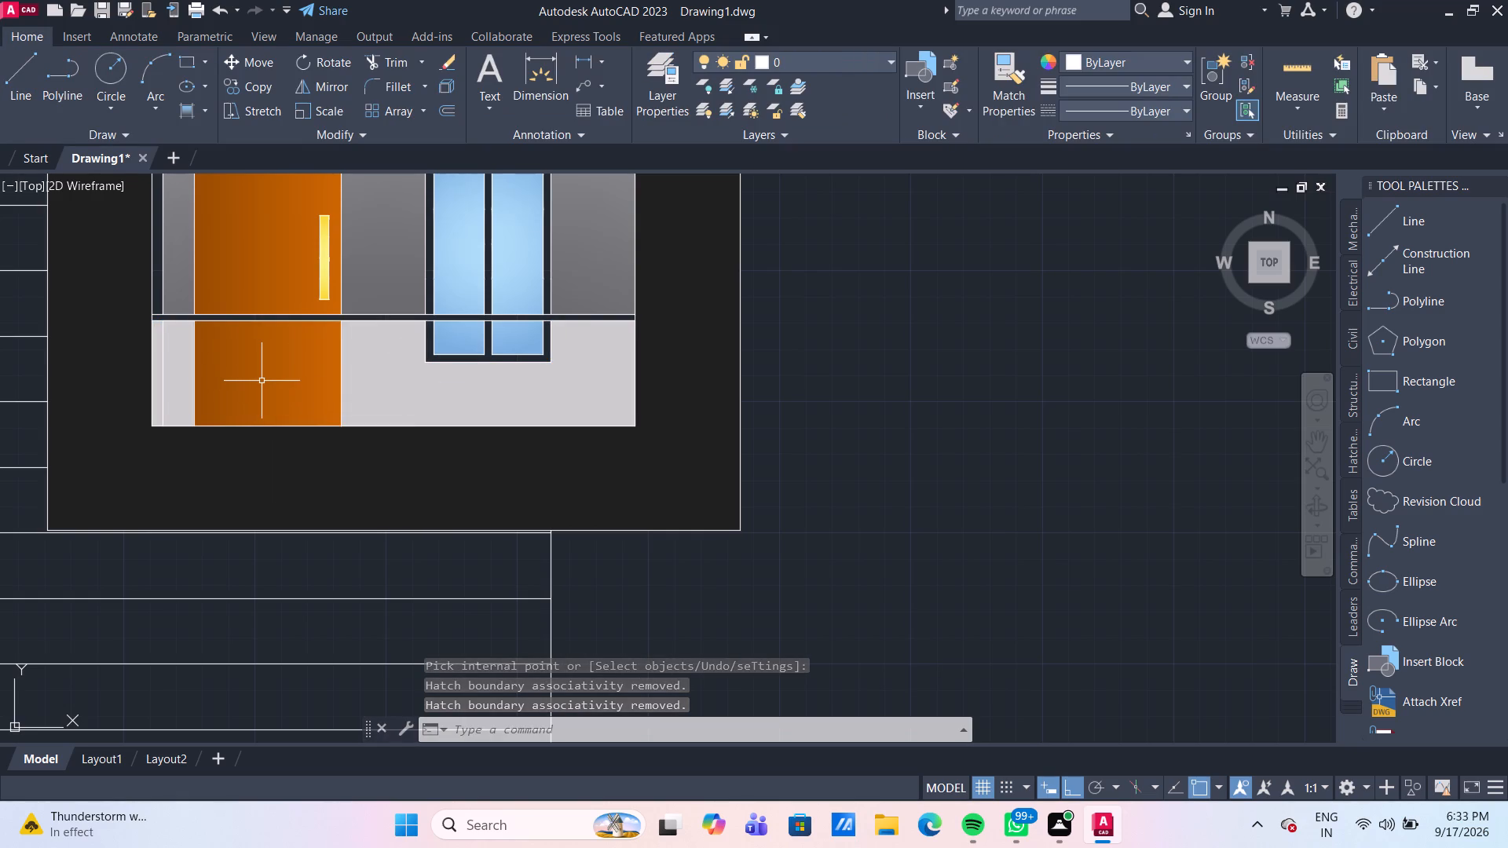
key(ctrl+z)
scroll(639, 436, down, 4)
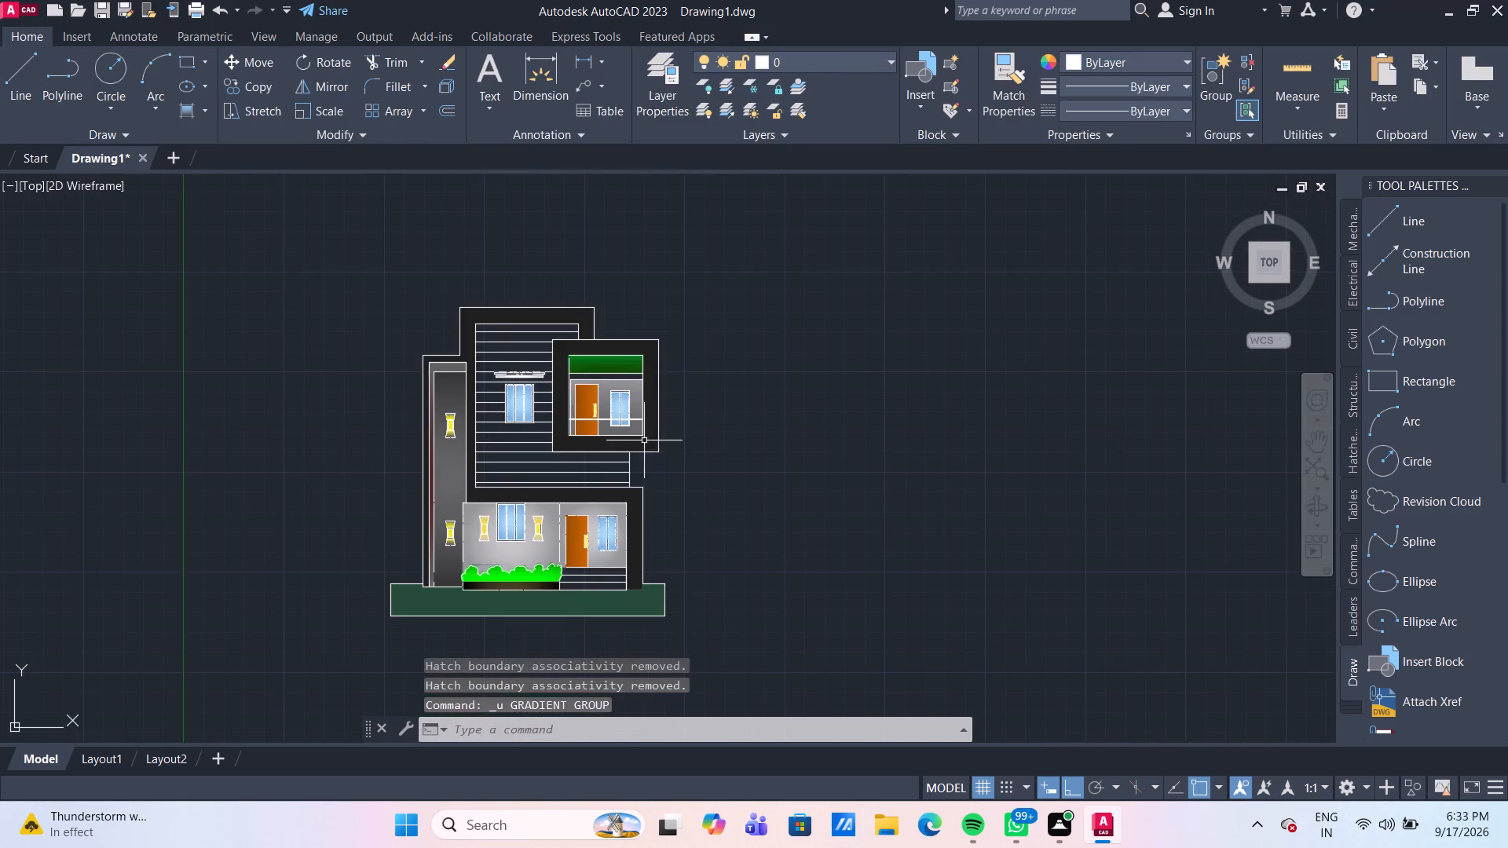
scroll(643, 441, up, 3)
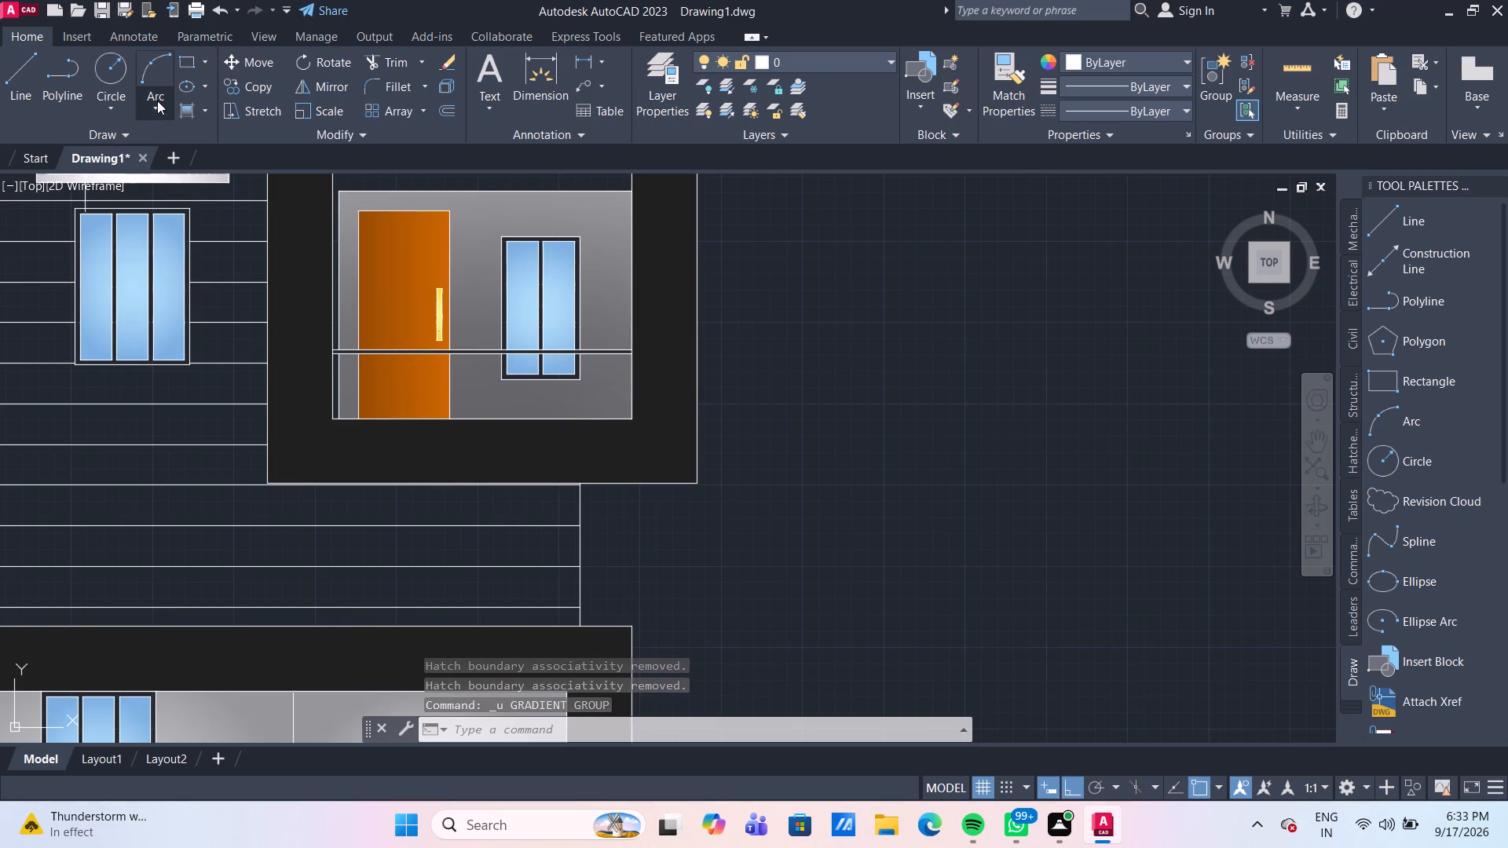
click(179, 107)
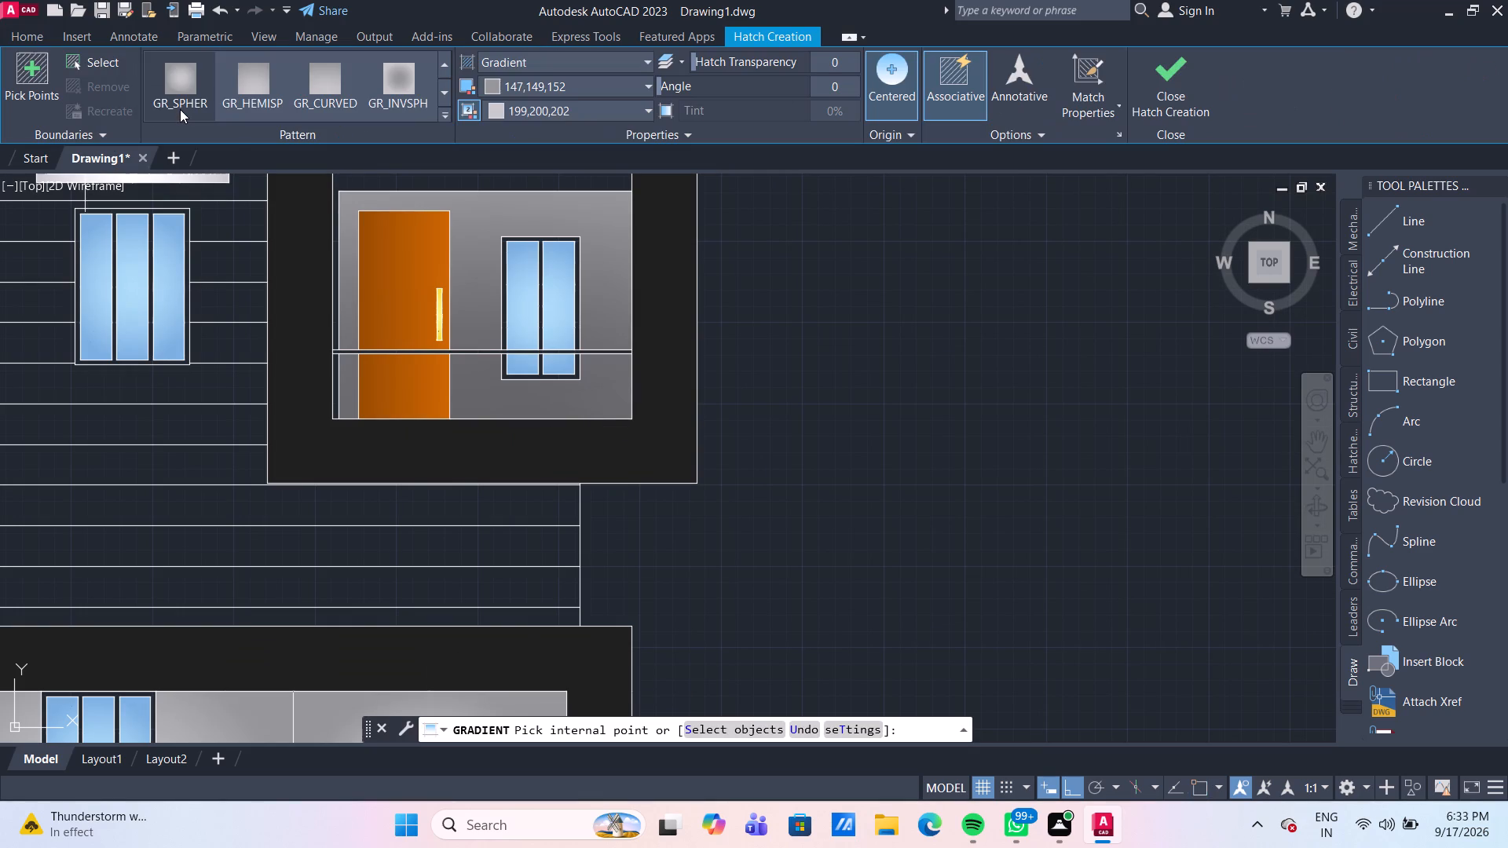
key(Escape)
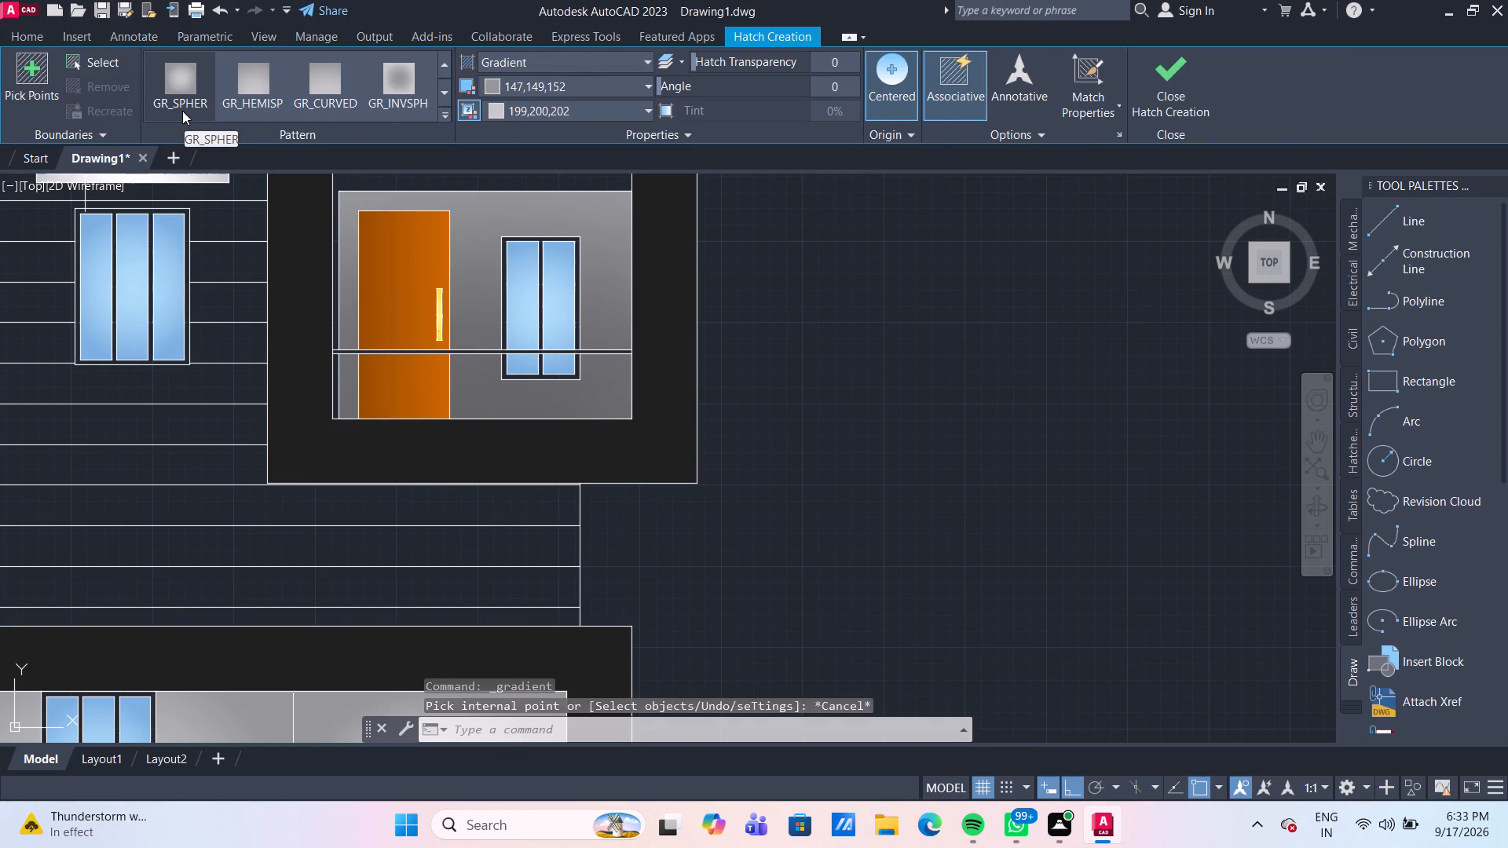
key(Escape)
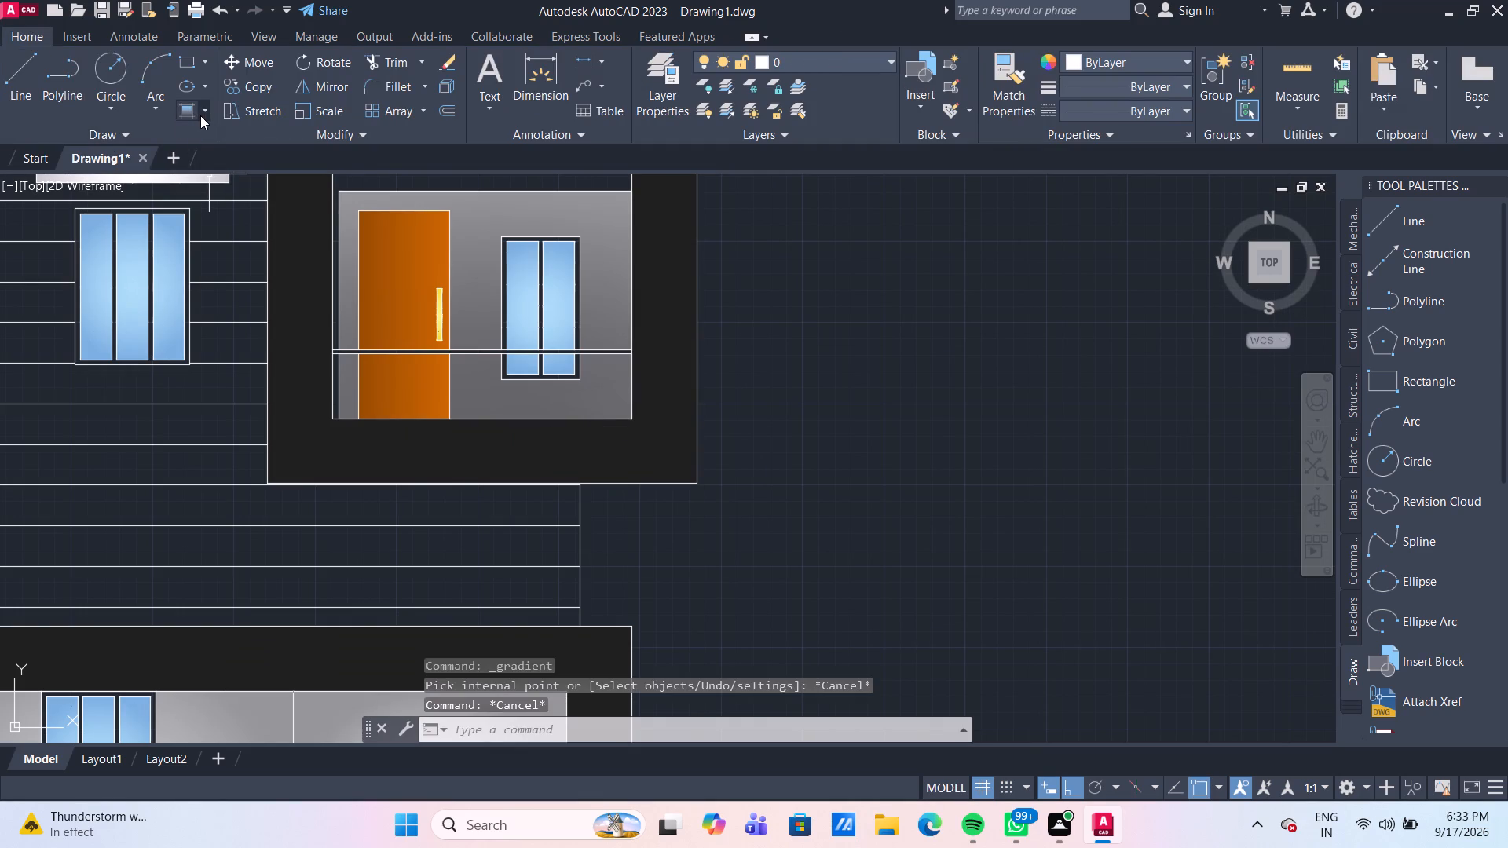
Hatch the balcony wall, door and edge strips below the railing with the ANSI31 pattern in colour 254.
click(203, 116)
click(196, 141)
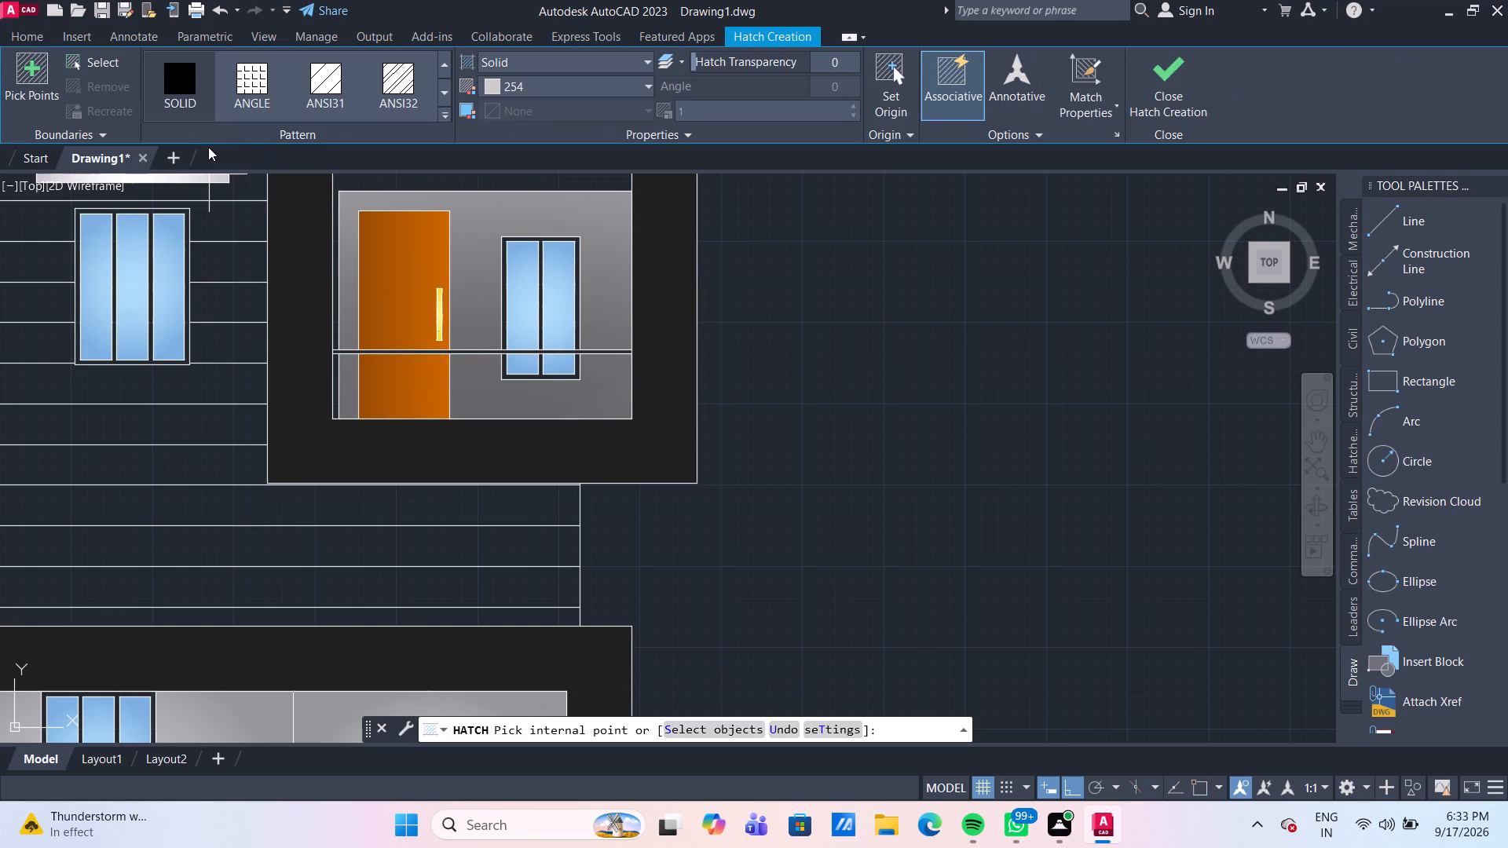
click(317, 78)
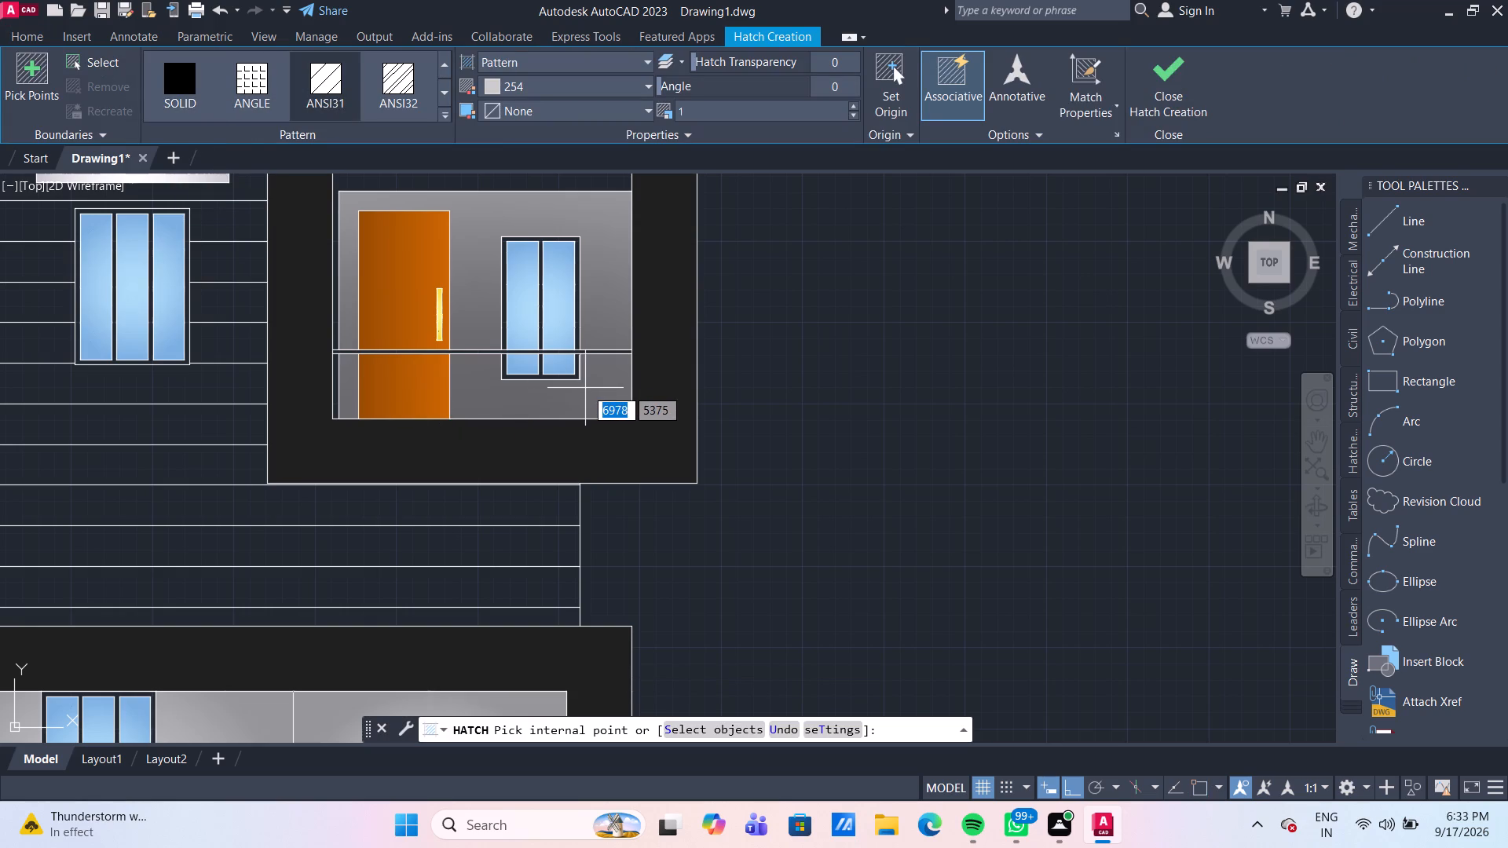
click(587, 389)
click(422, 391)
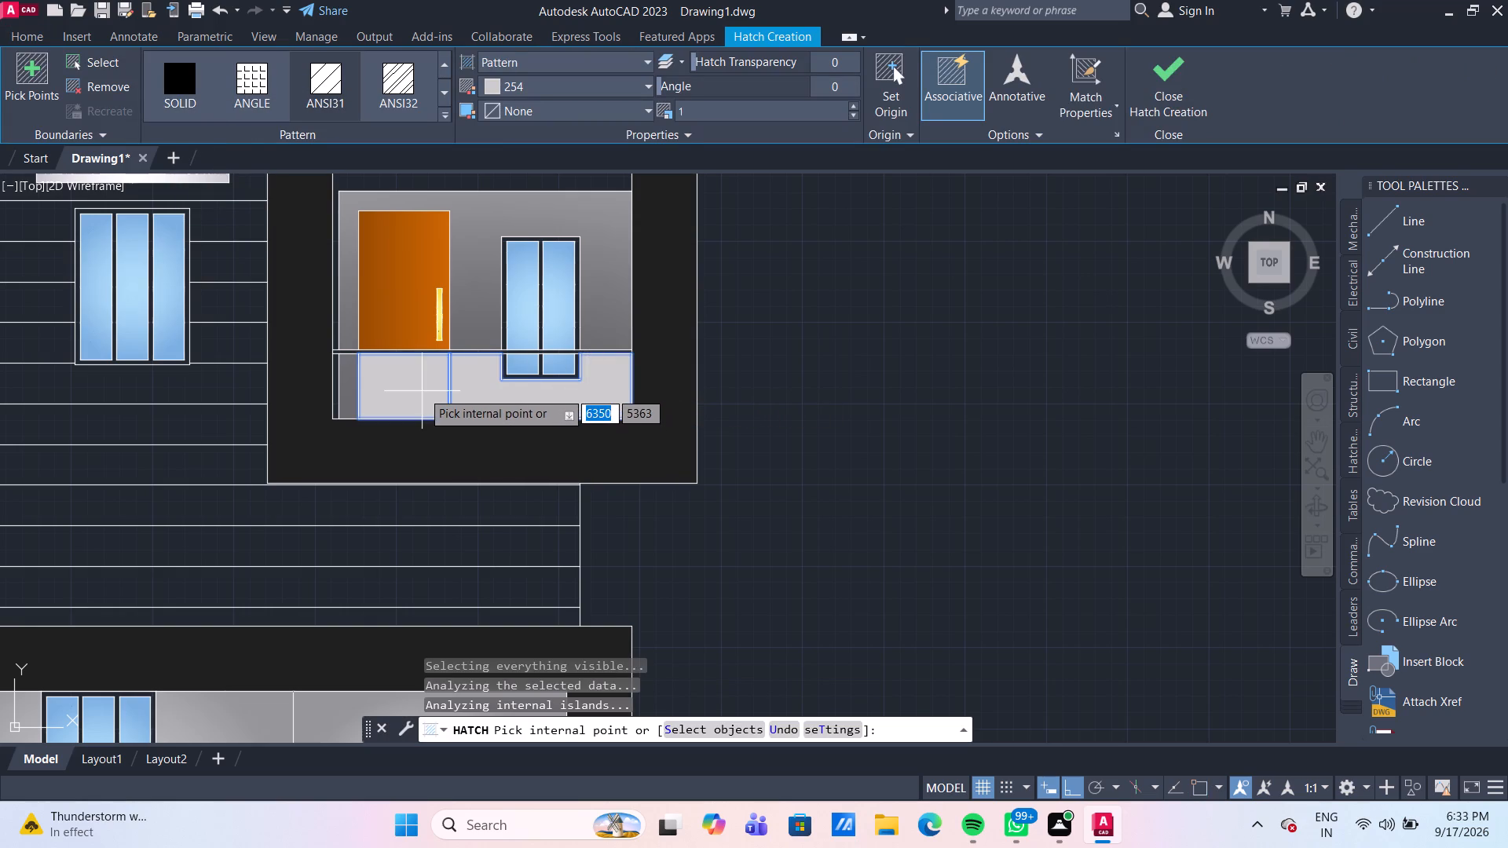
click(350, 383)
click(336, 380)
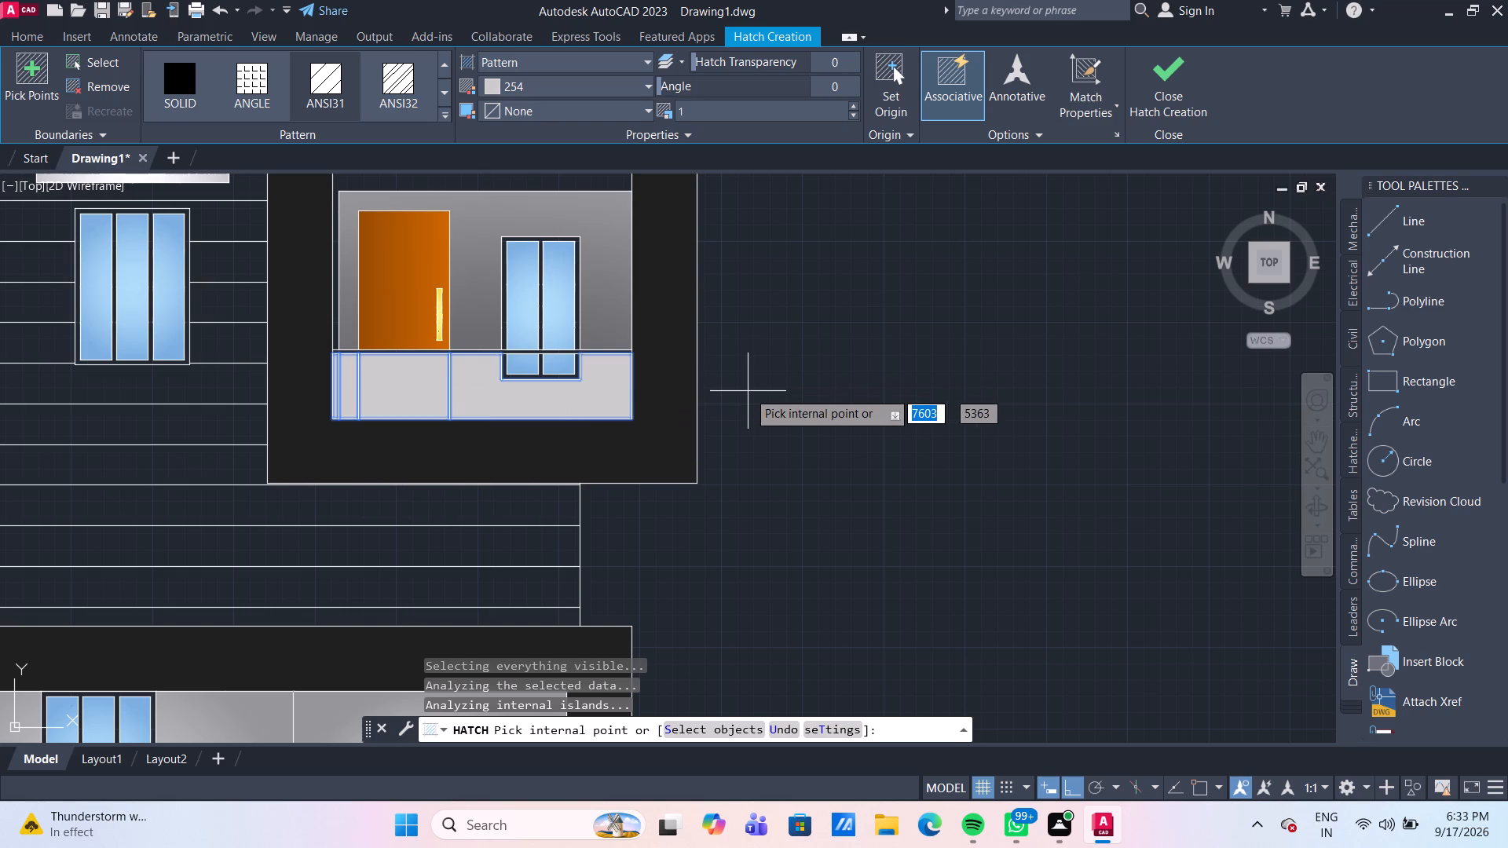
key(Escape)
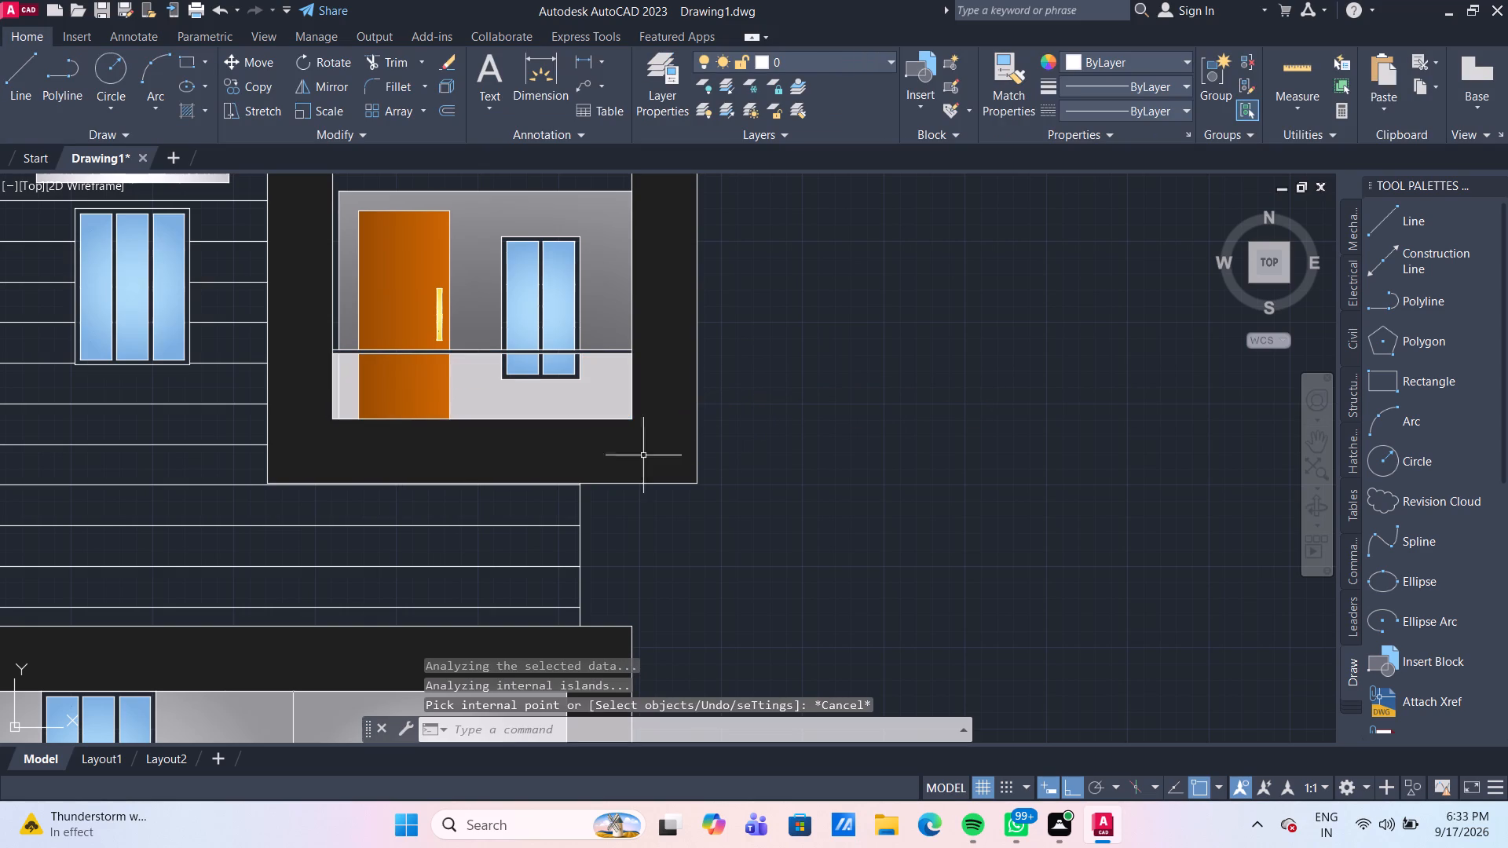
Add a separate ANSI31 hatch in colour 254 to the balcony door's lower part below the railing.
scroll(427, 413, up, 1)
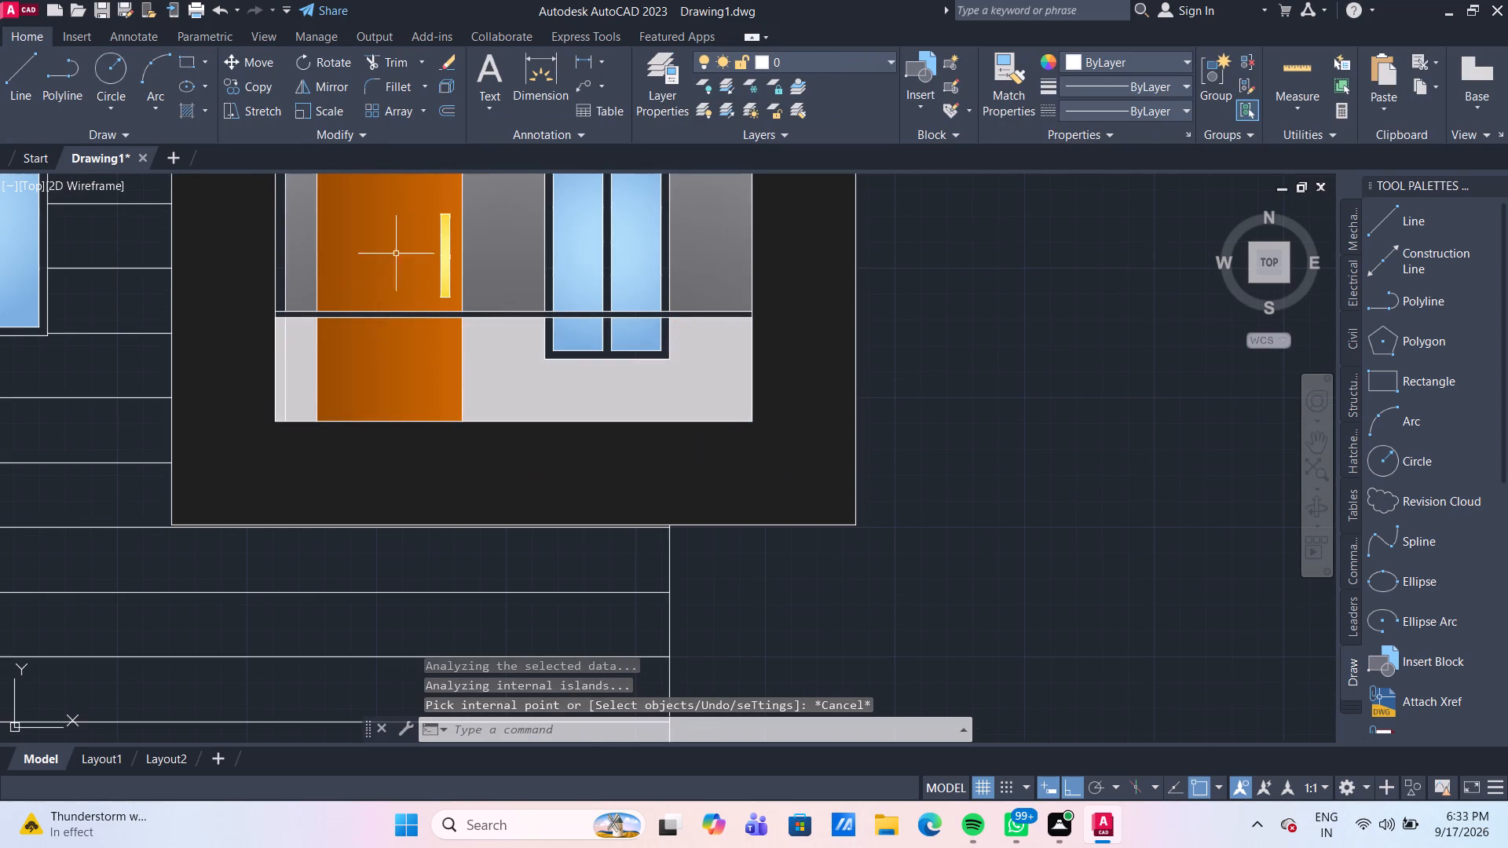
click(182, 114)
click(361, 358)
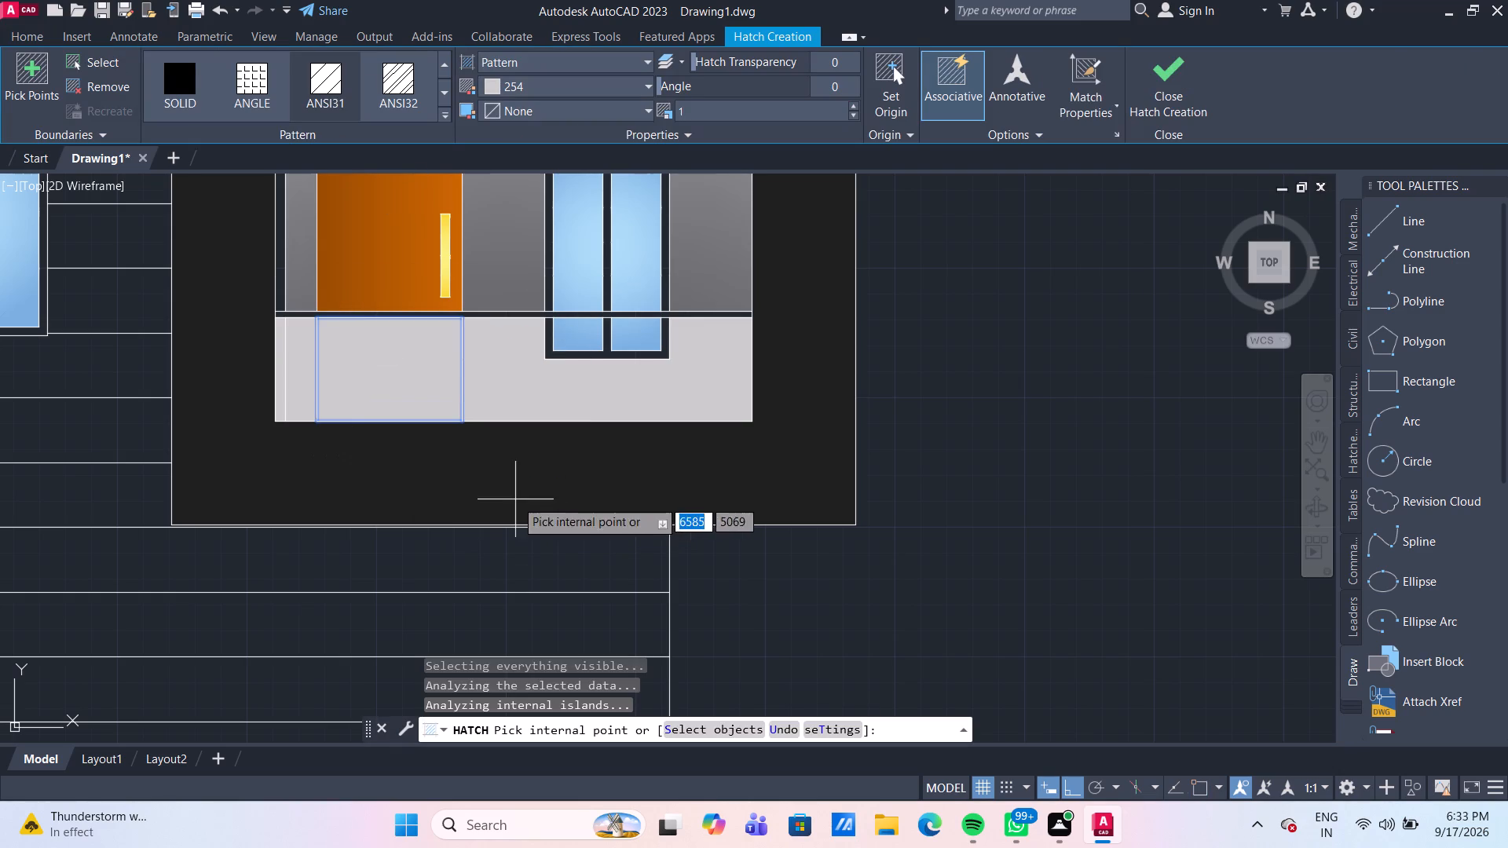
key(Return)
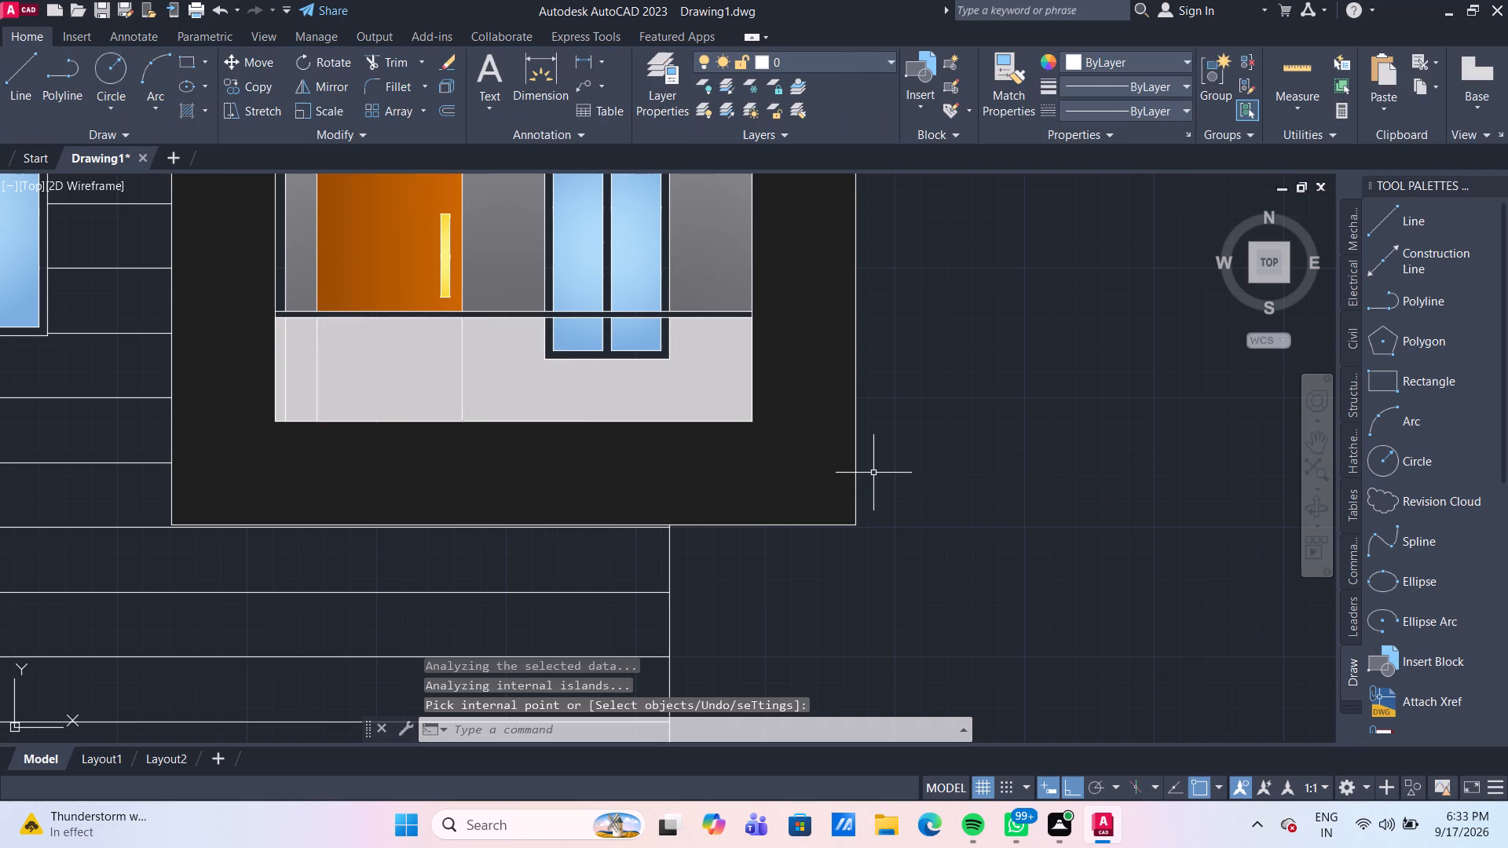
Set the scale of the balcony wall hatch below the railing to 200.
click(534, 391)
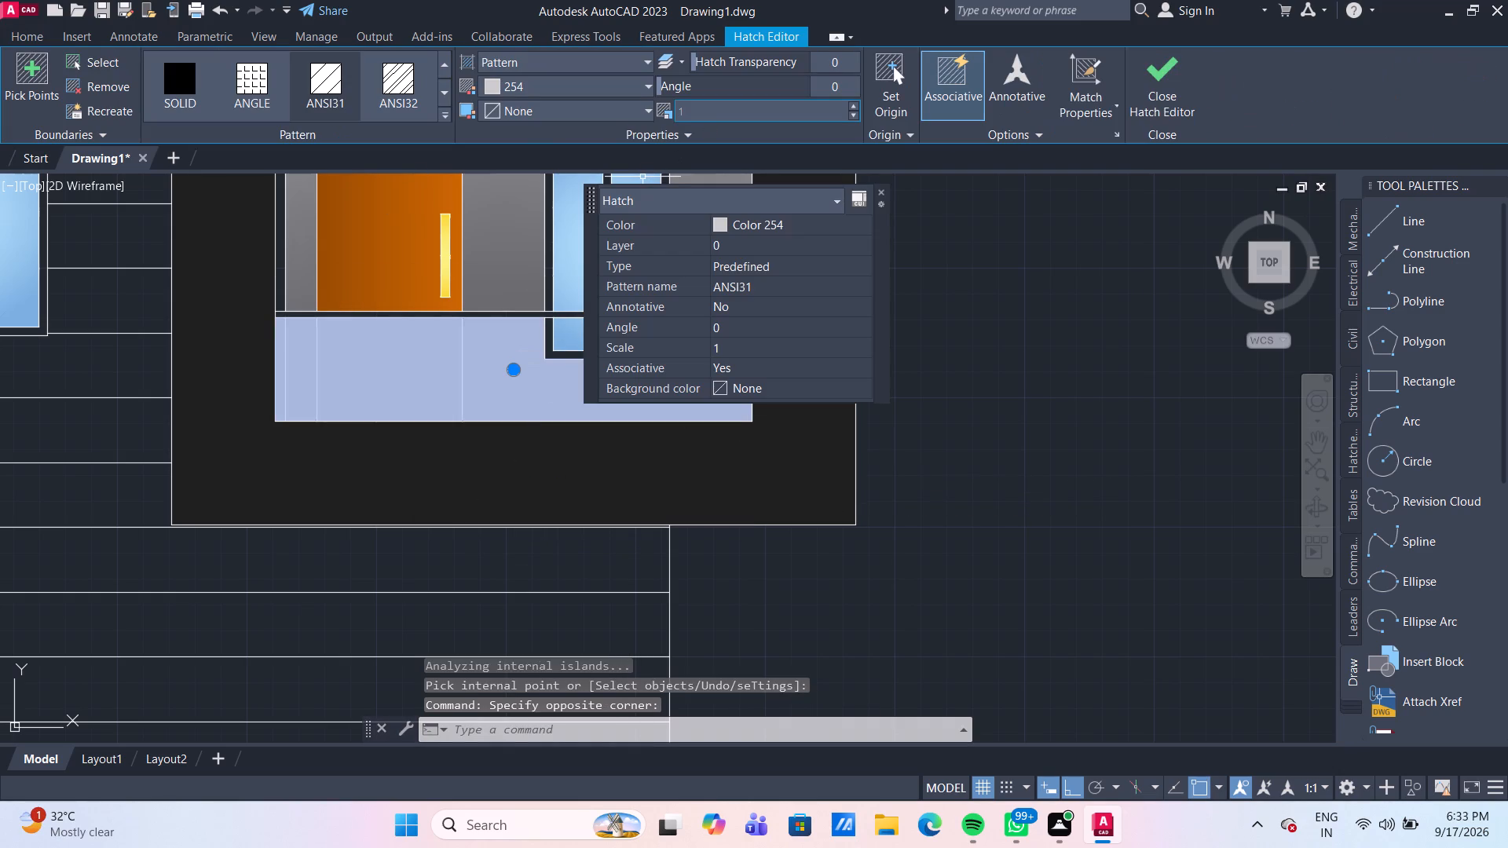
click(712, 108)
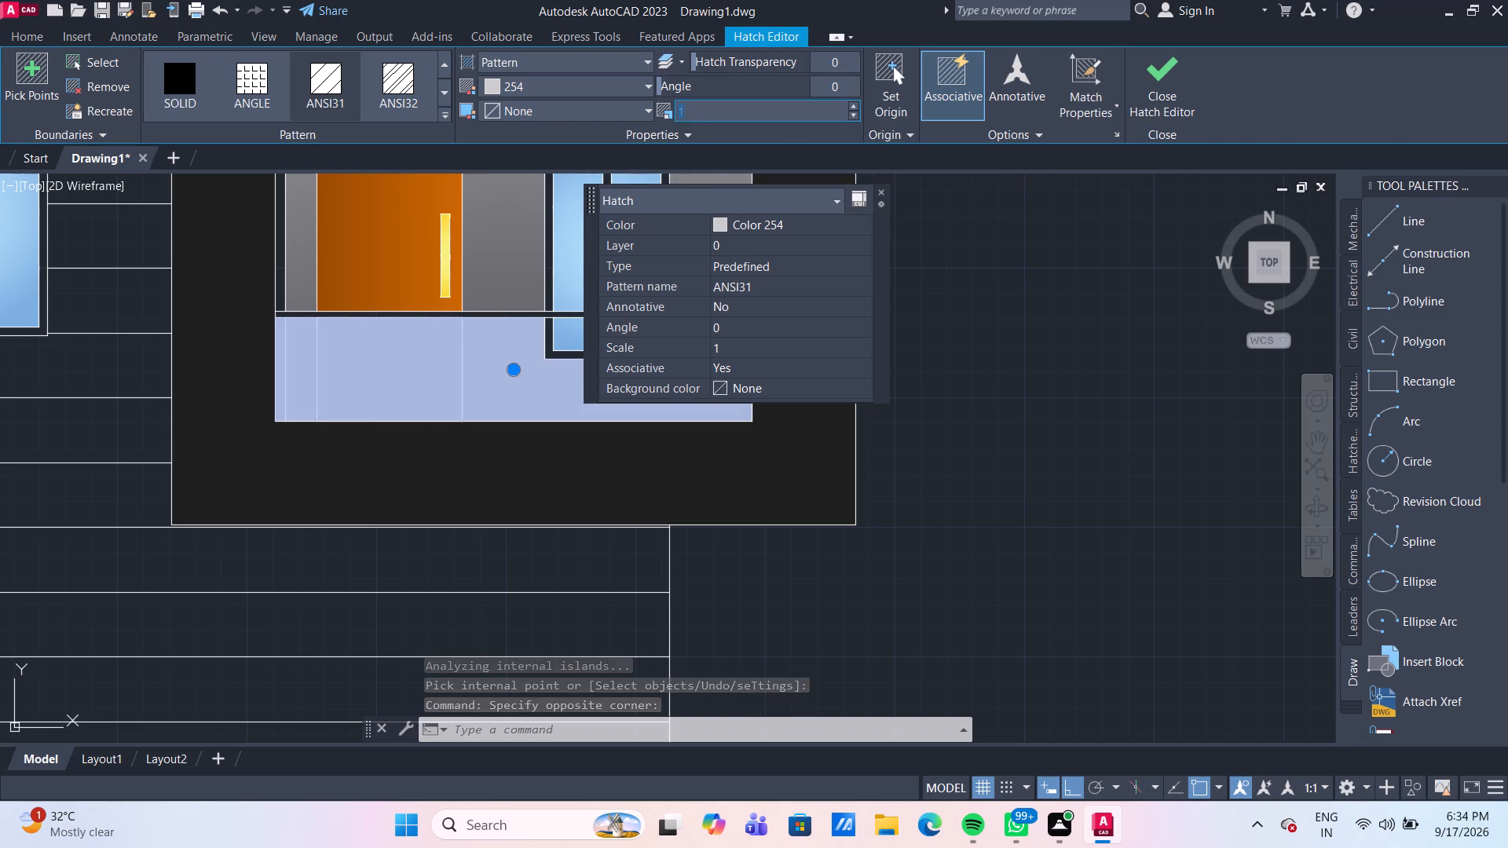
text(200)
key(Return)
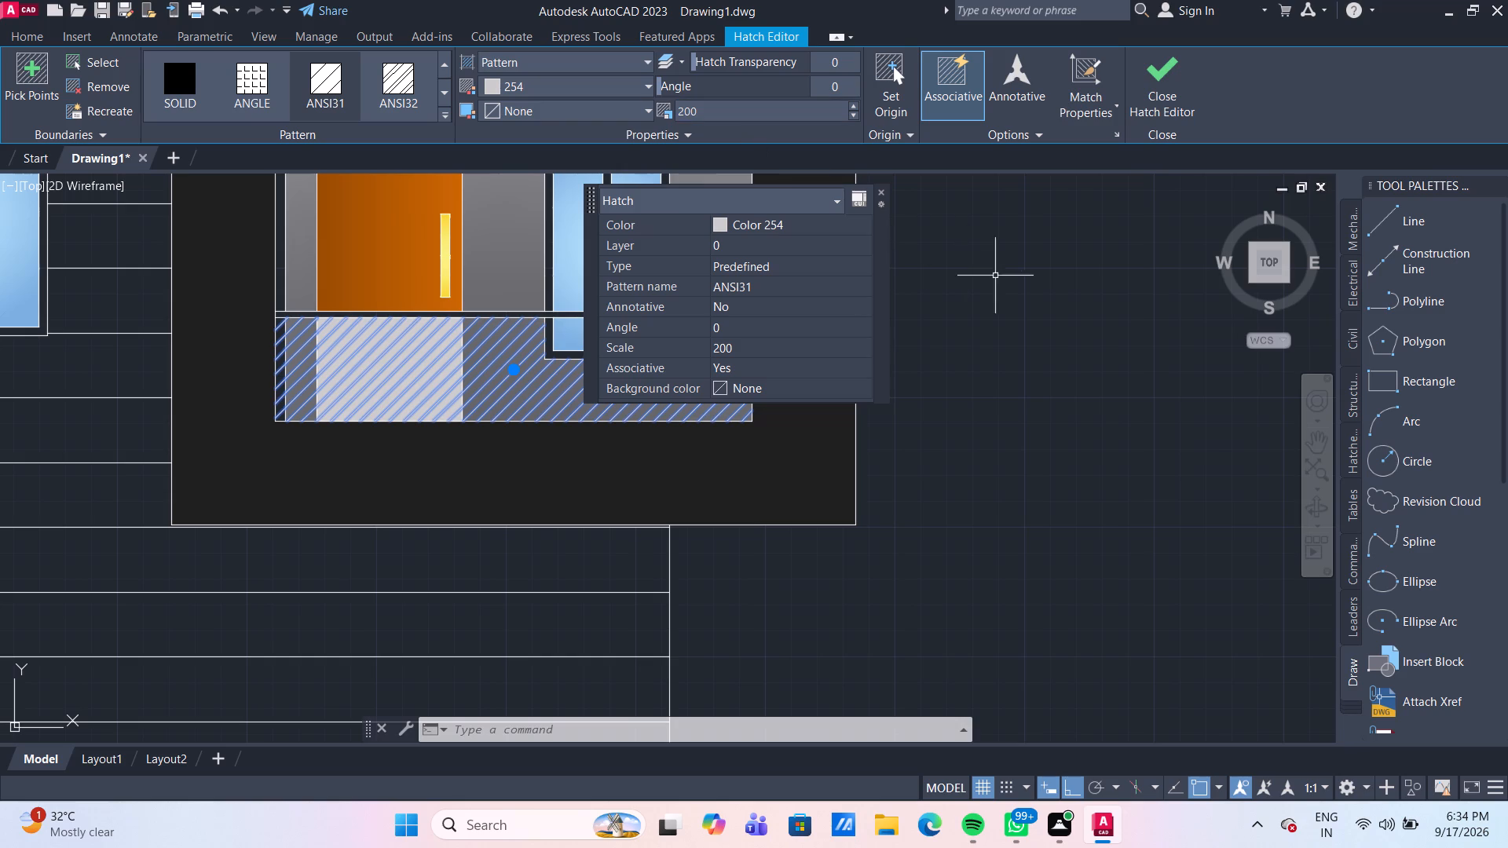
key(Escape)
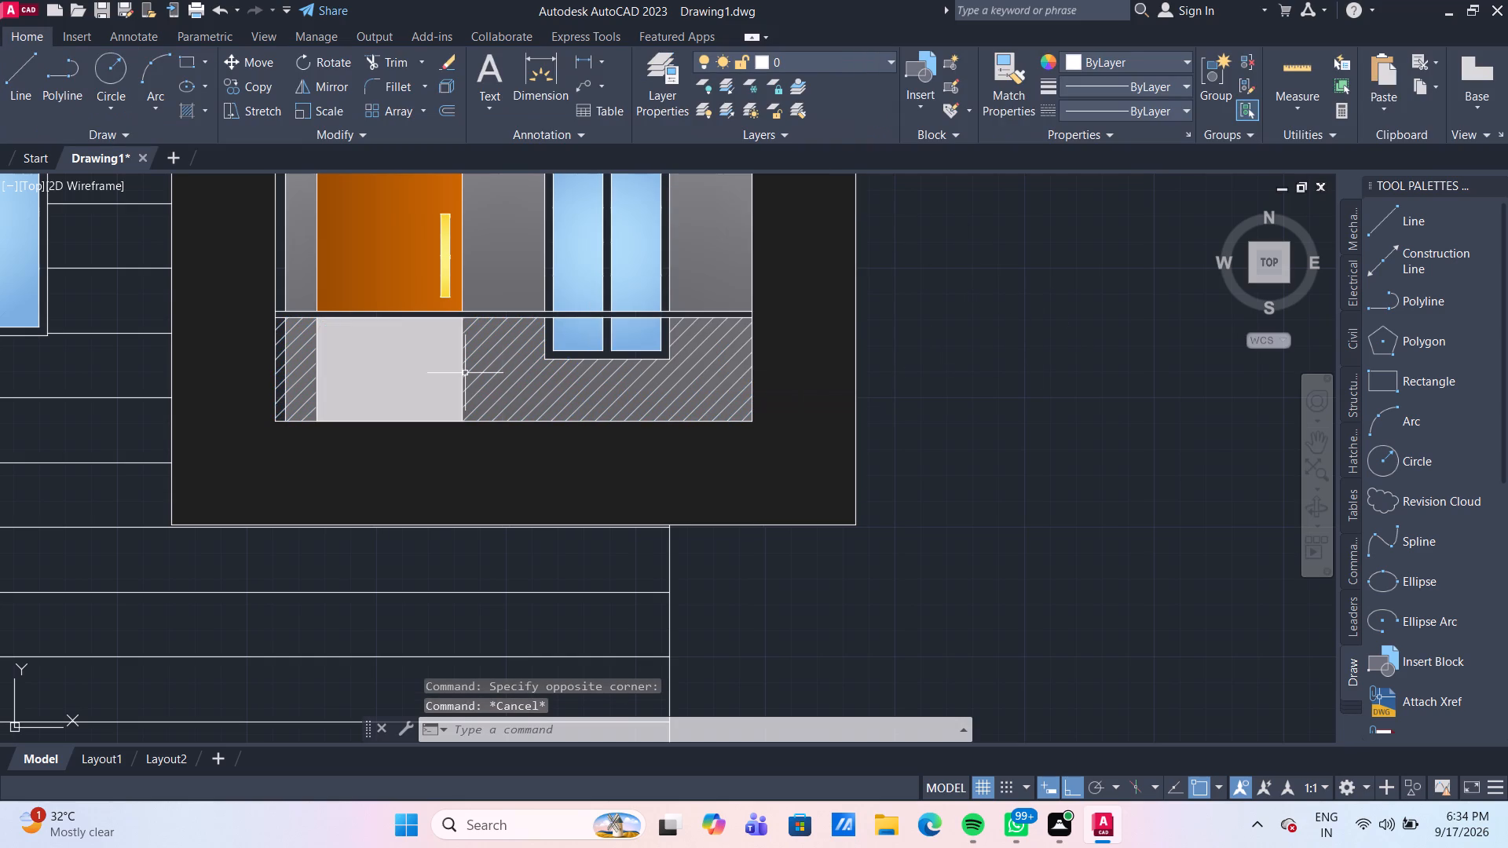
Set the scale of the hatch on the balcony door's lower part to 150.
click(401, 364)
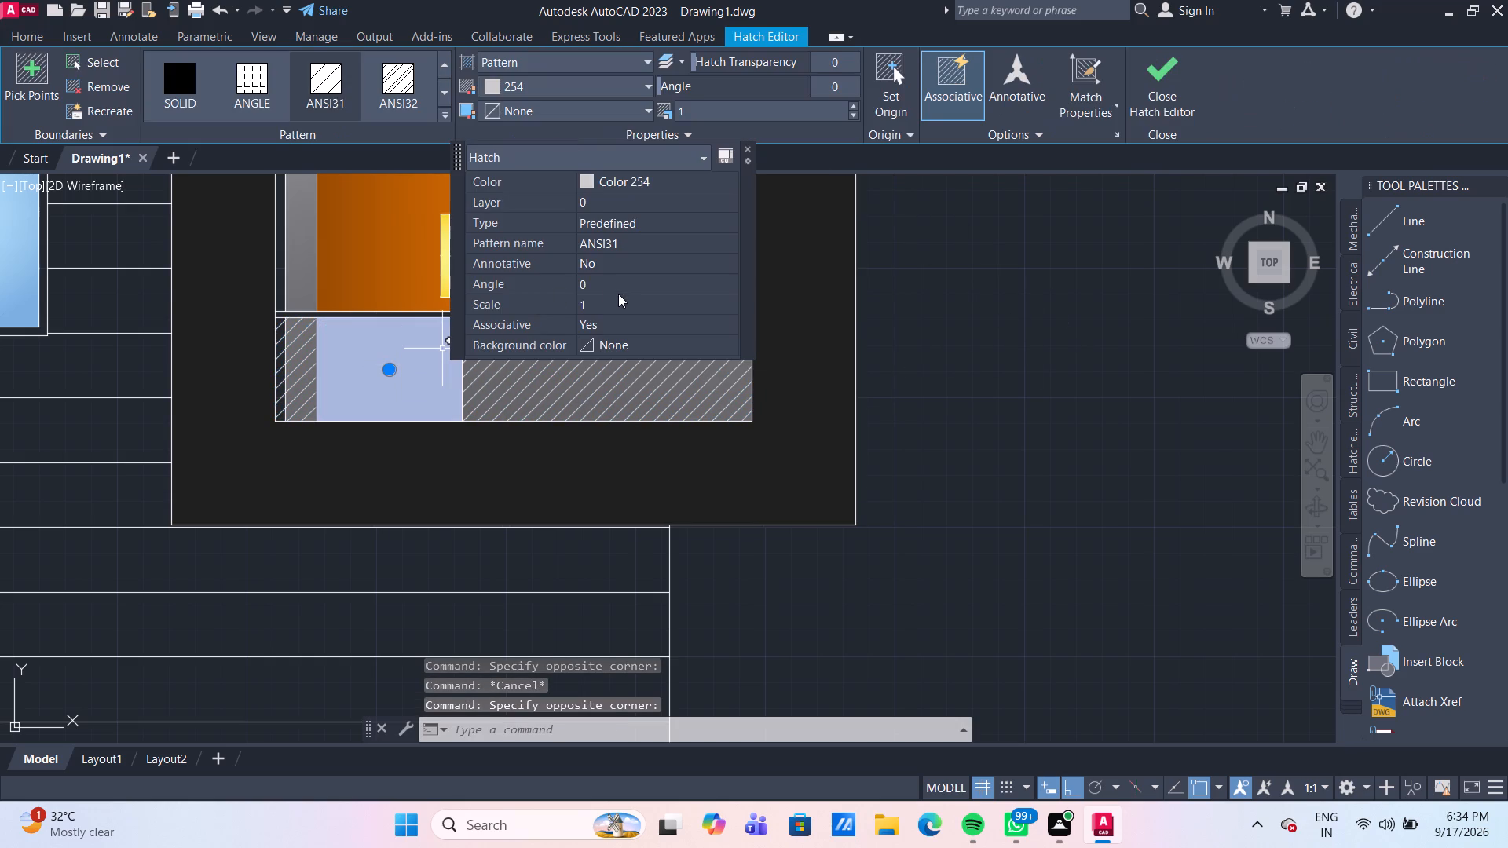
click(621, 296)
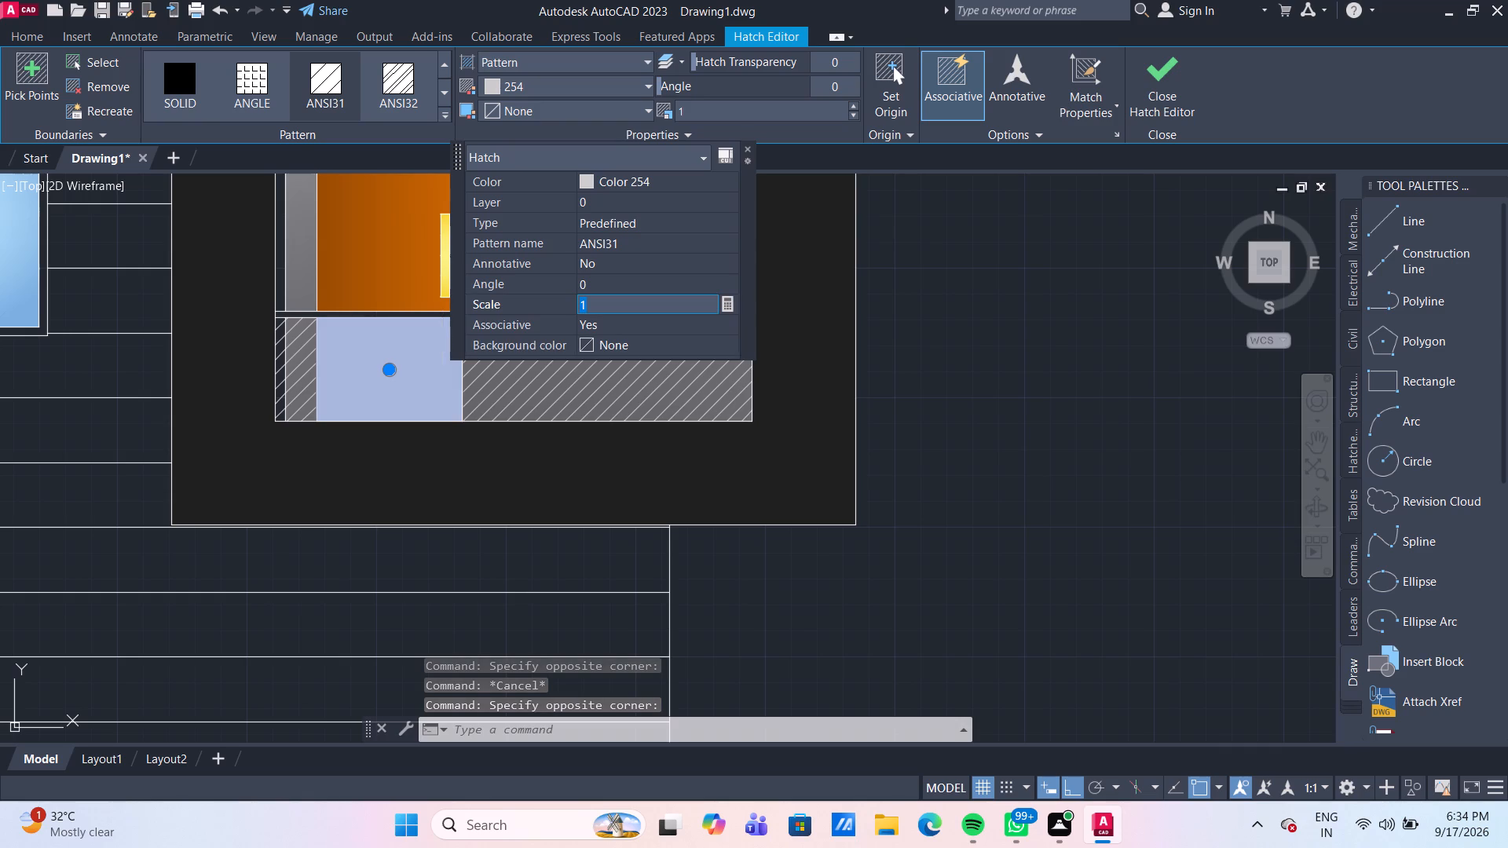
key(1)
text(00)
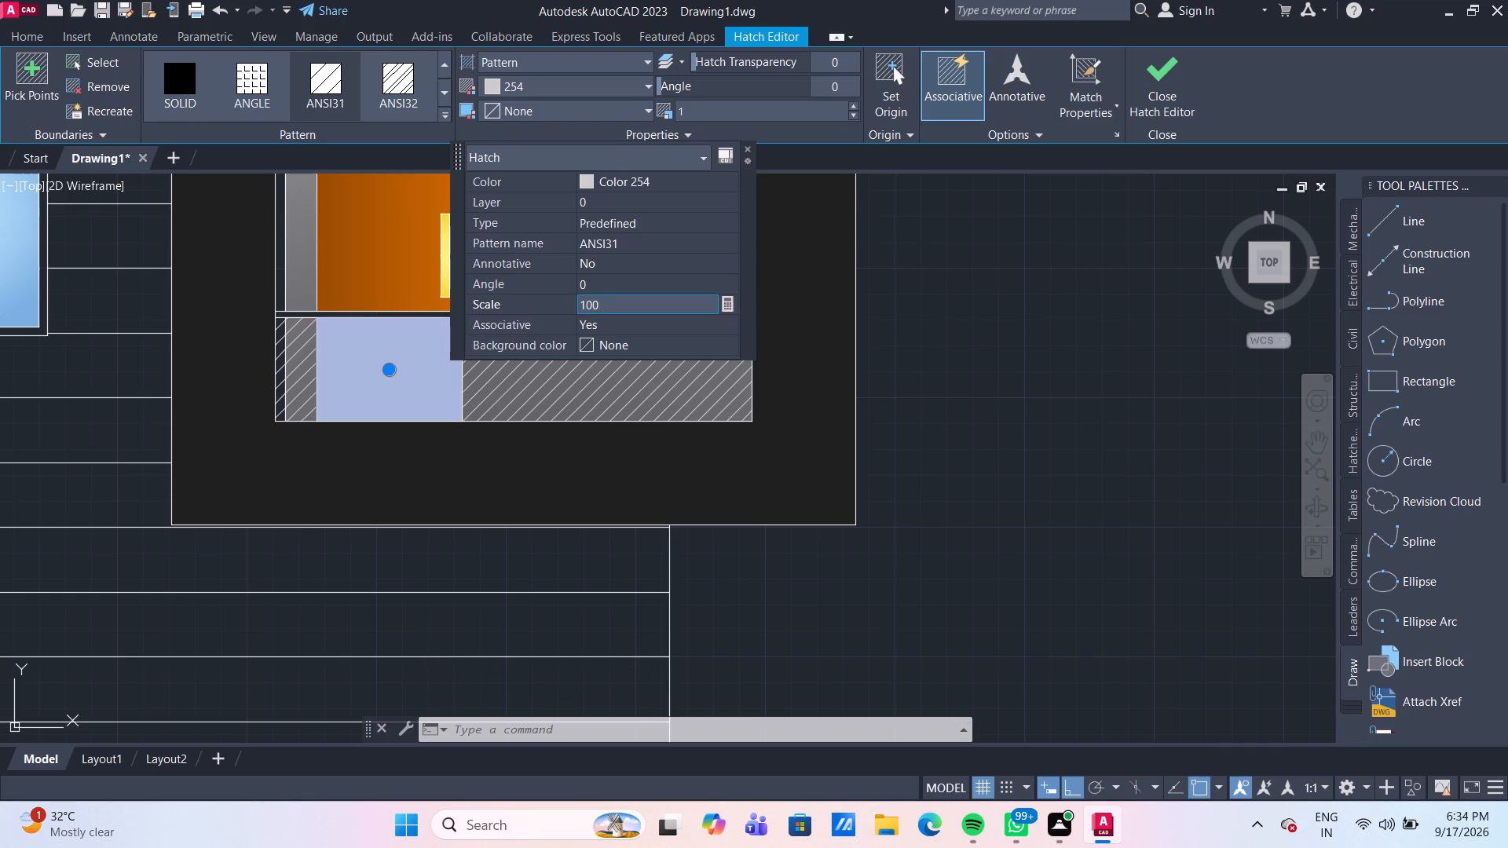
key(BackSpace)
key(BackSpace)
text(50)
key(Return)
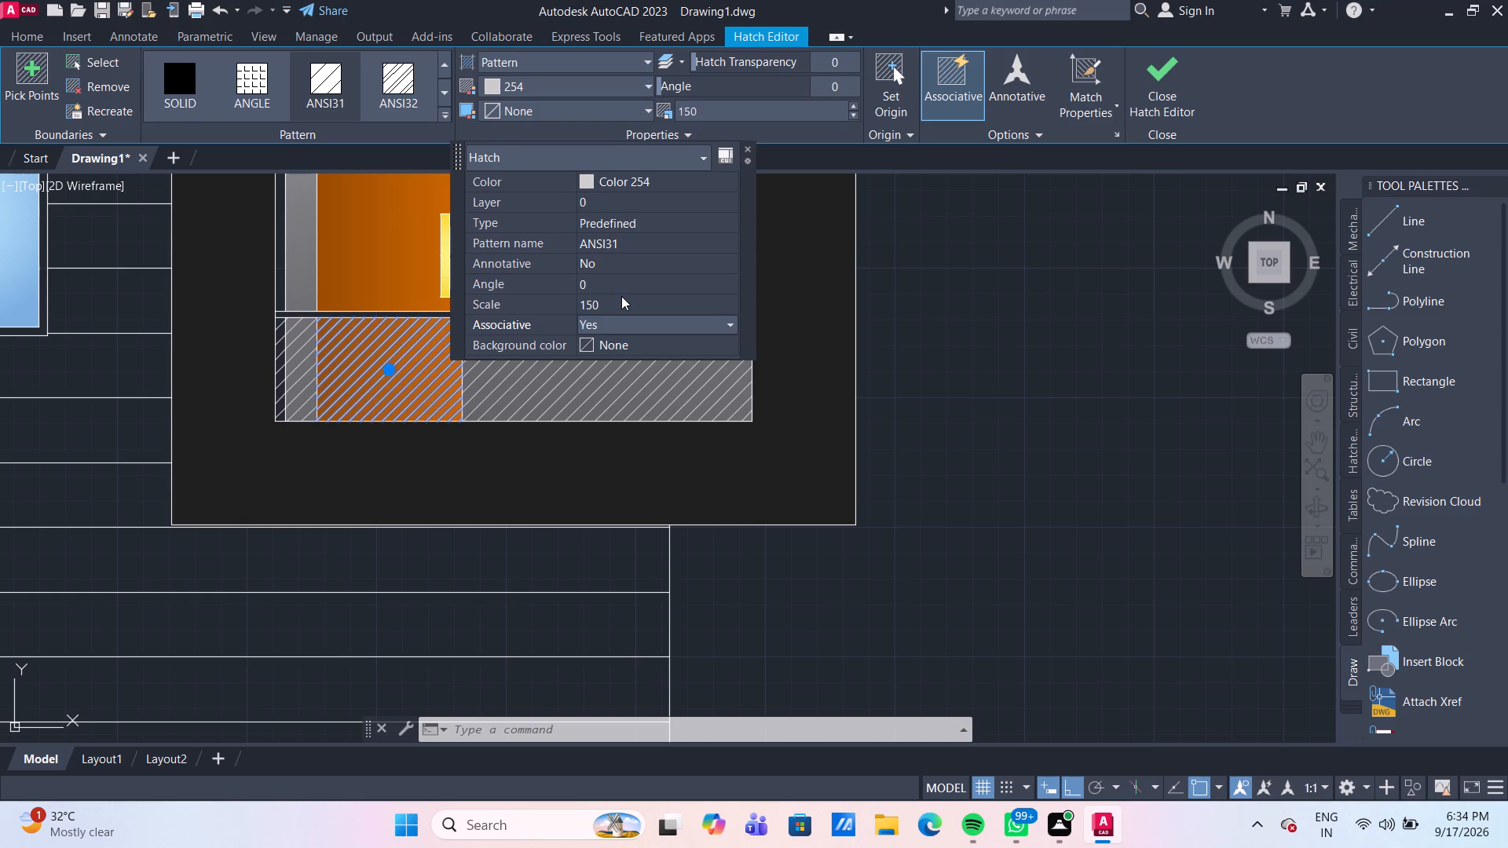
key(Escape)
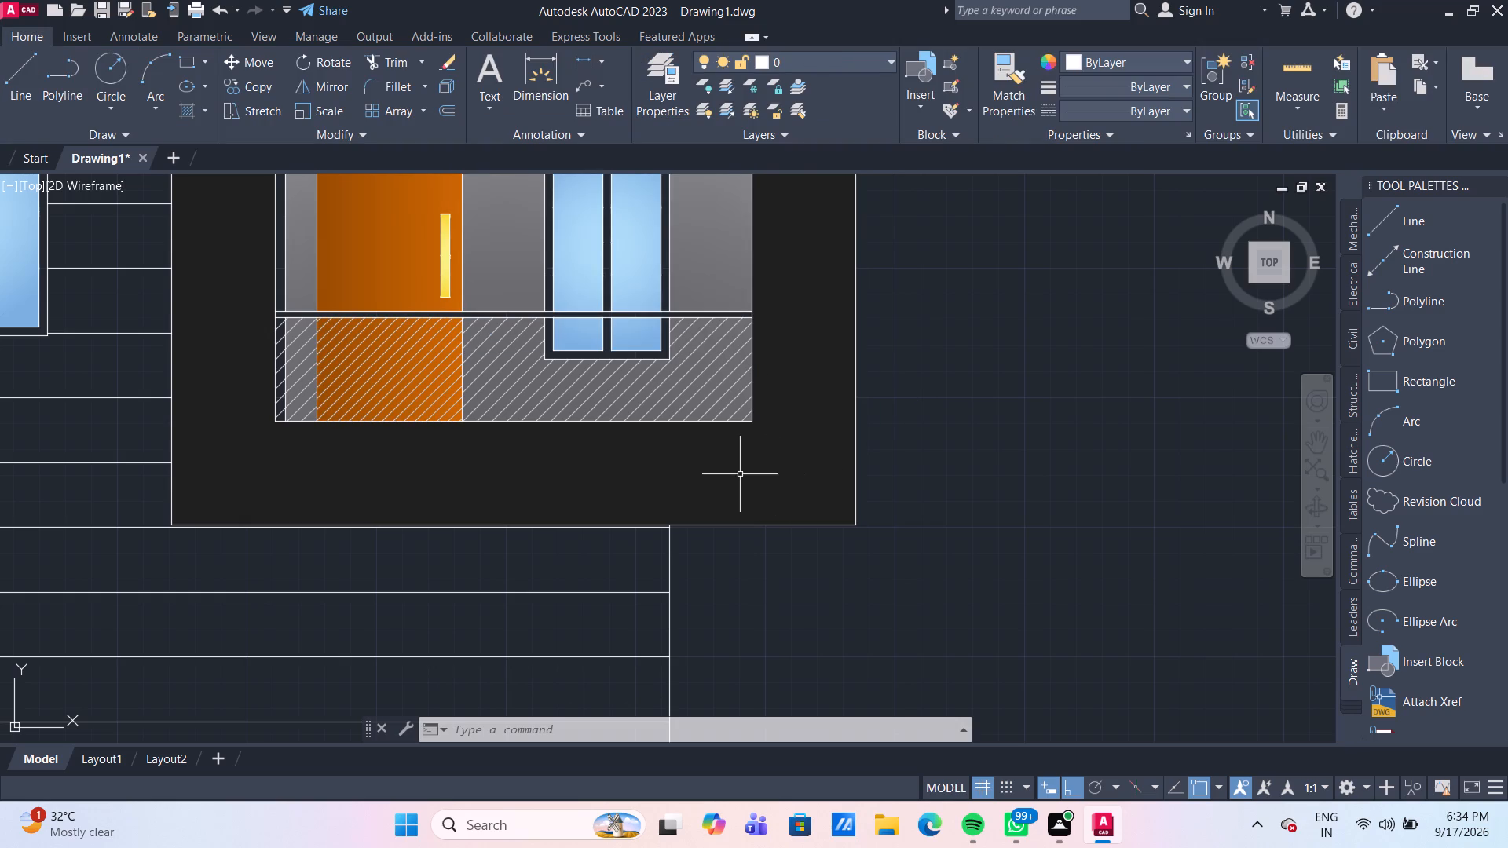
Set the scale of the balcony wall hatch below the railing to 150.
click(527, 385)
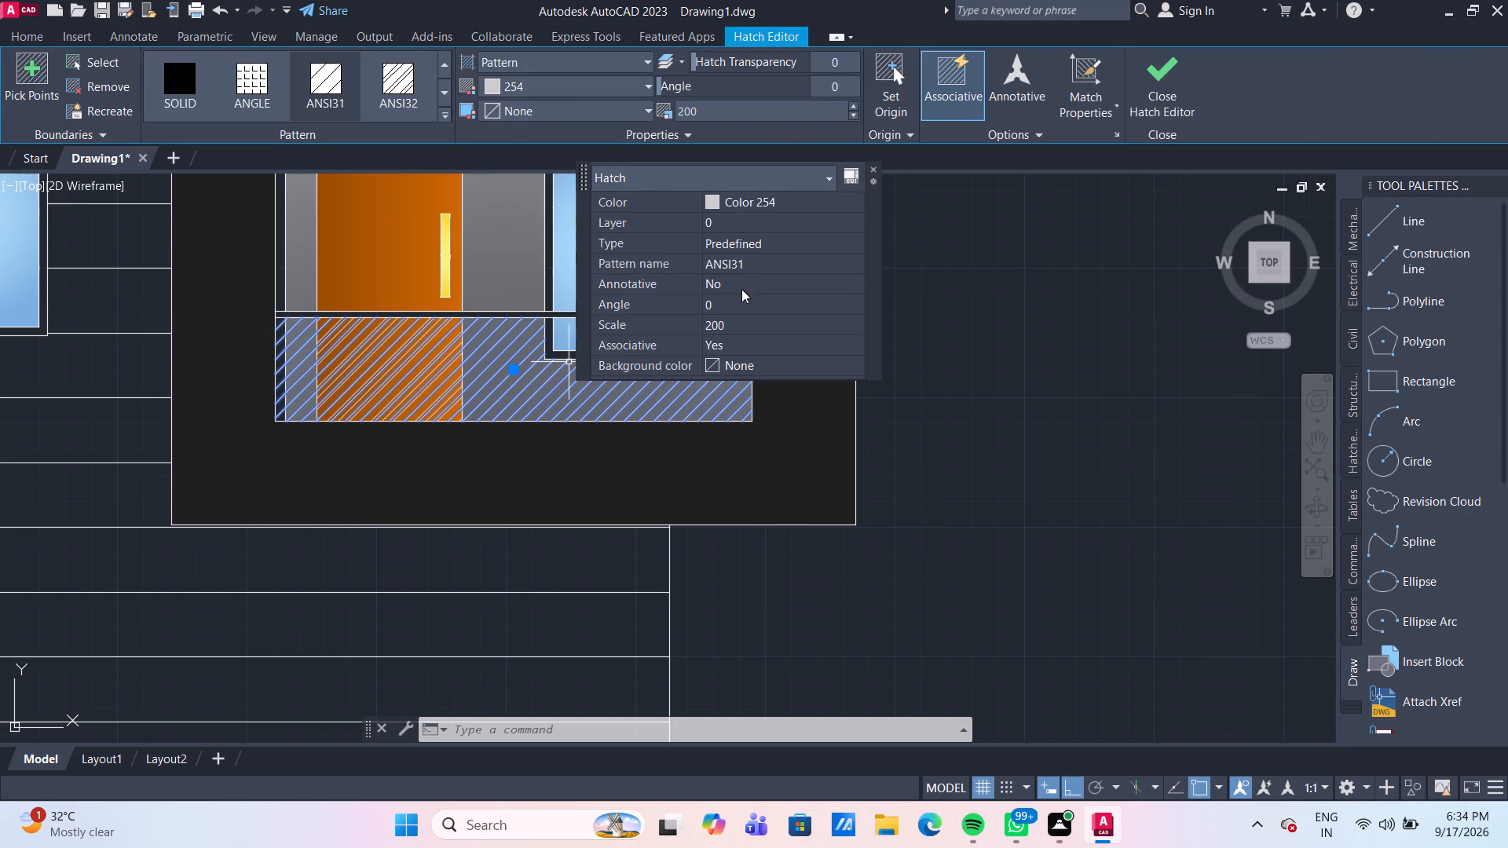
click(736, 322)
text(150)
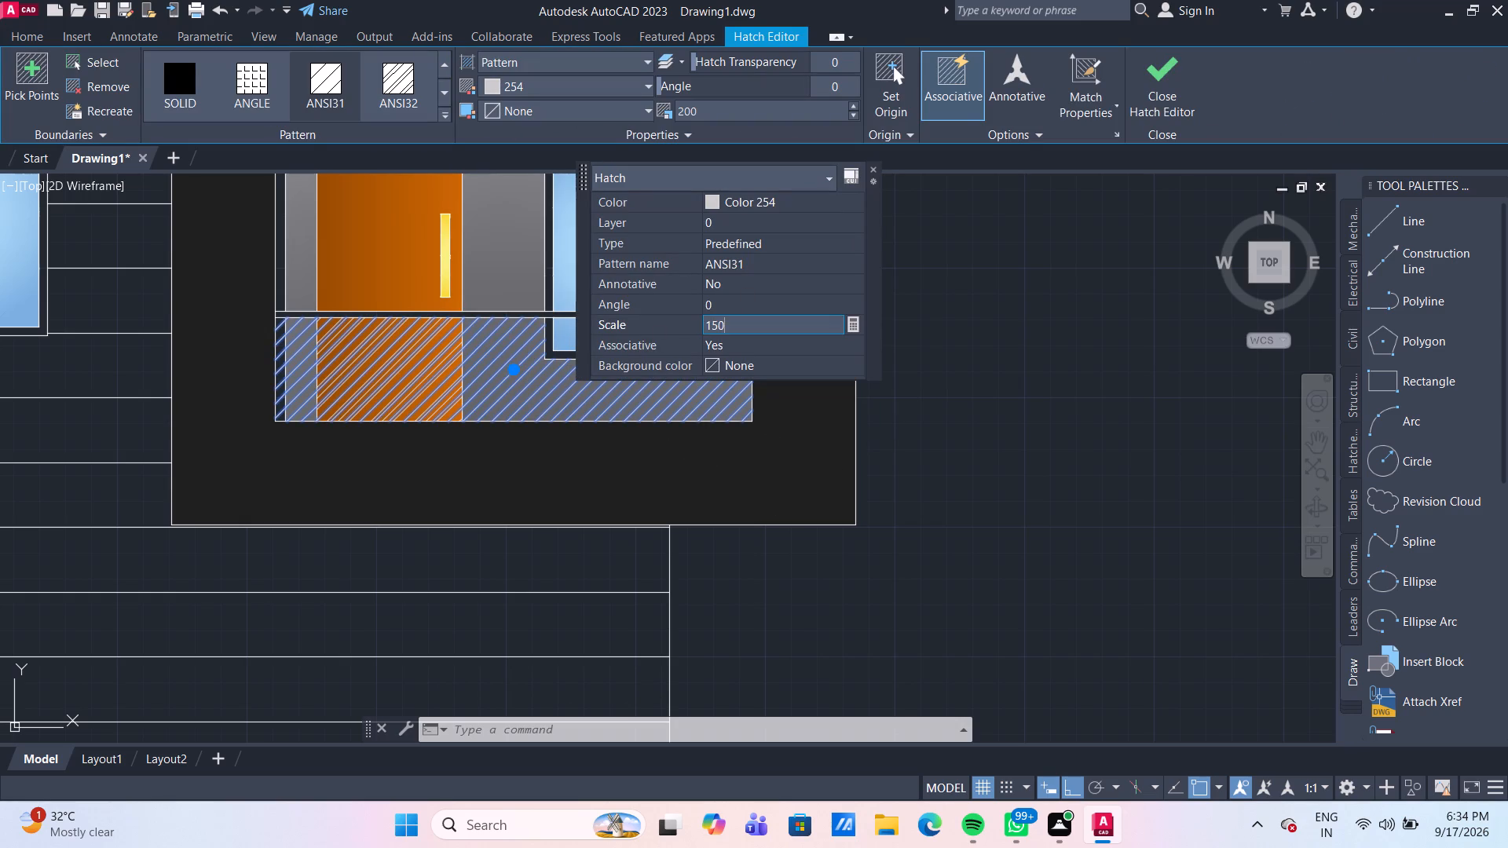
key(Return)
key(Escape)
Set the scale of both the wall and door hatches below the balcony railing to 100.
scroll(779, 459, down, 2)
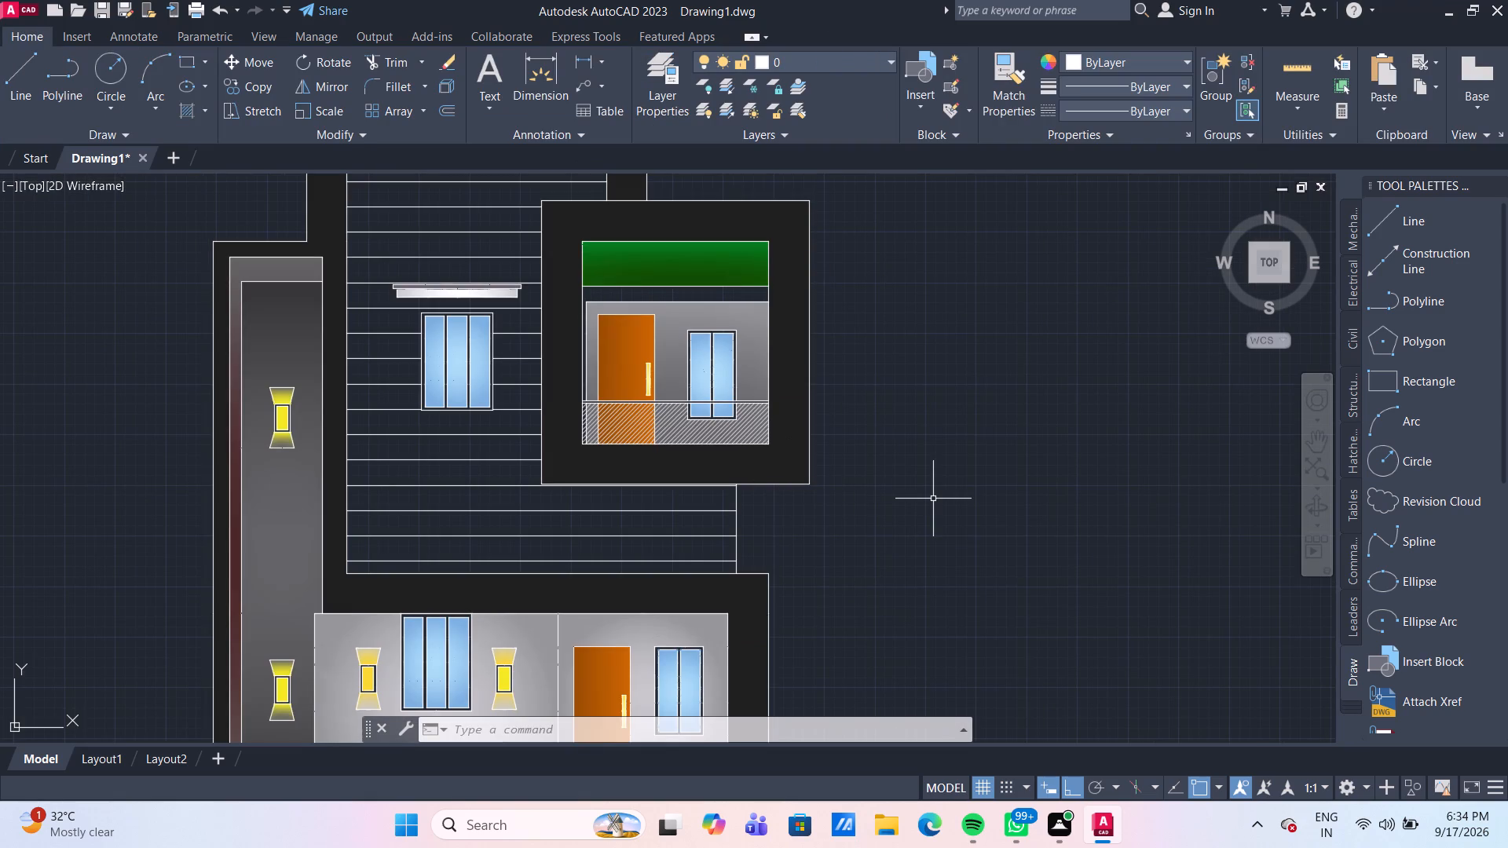
middle_drag(933, 499, 933, 473)
scroll(913, 429, up, 2)
middle_drag(907, 426, 1032, 455)
scroll(362, 378, up, 1)
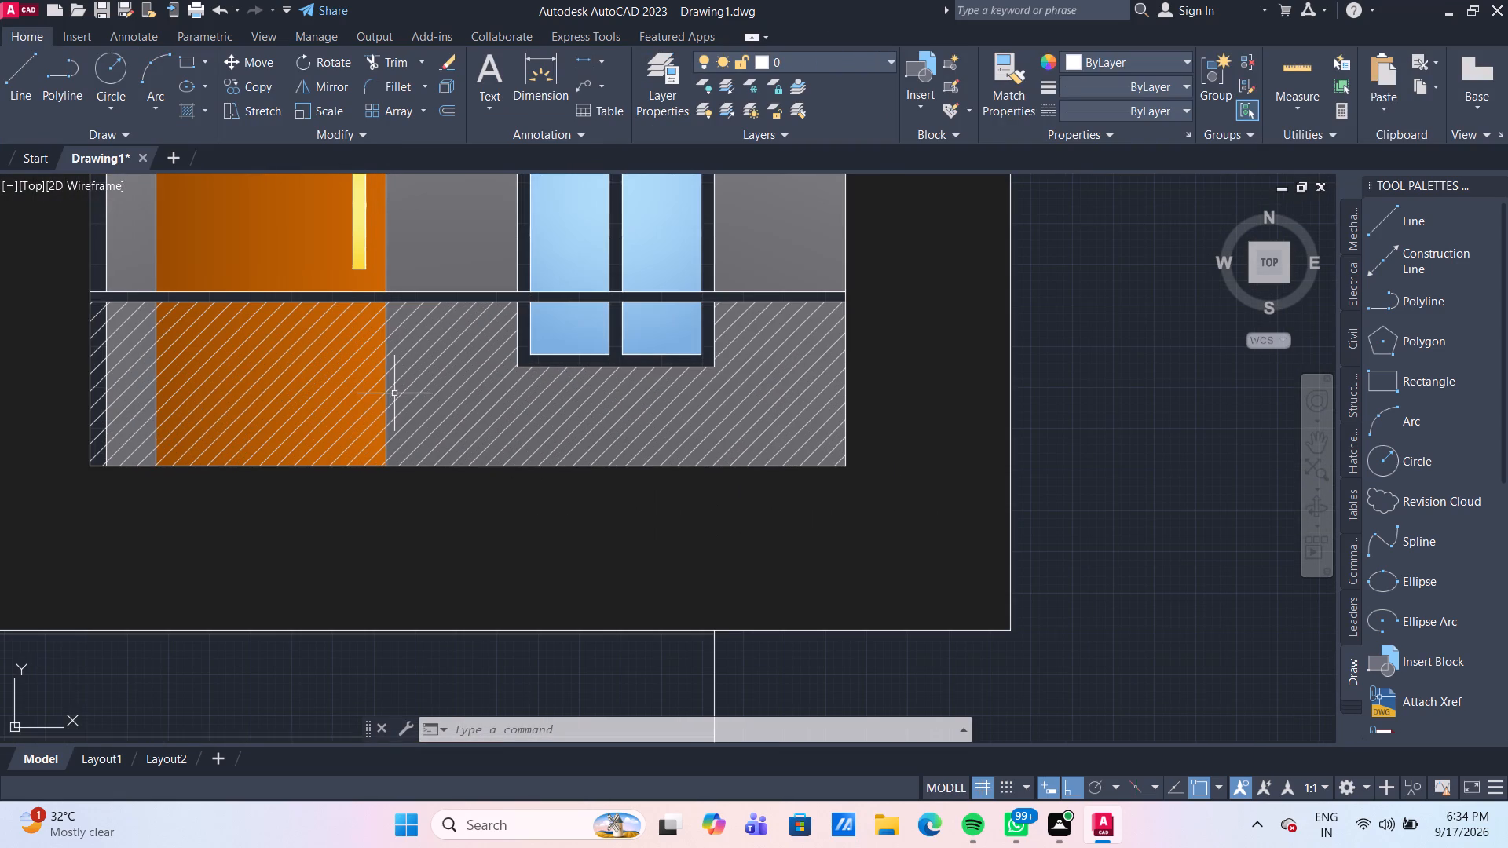
scroll(379, 390, up, 2)
scroll(442, 389, down, 3)
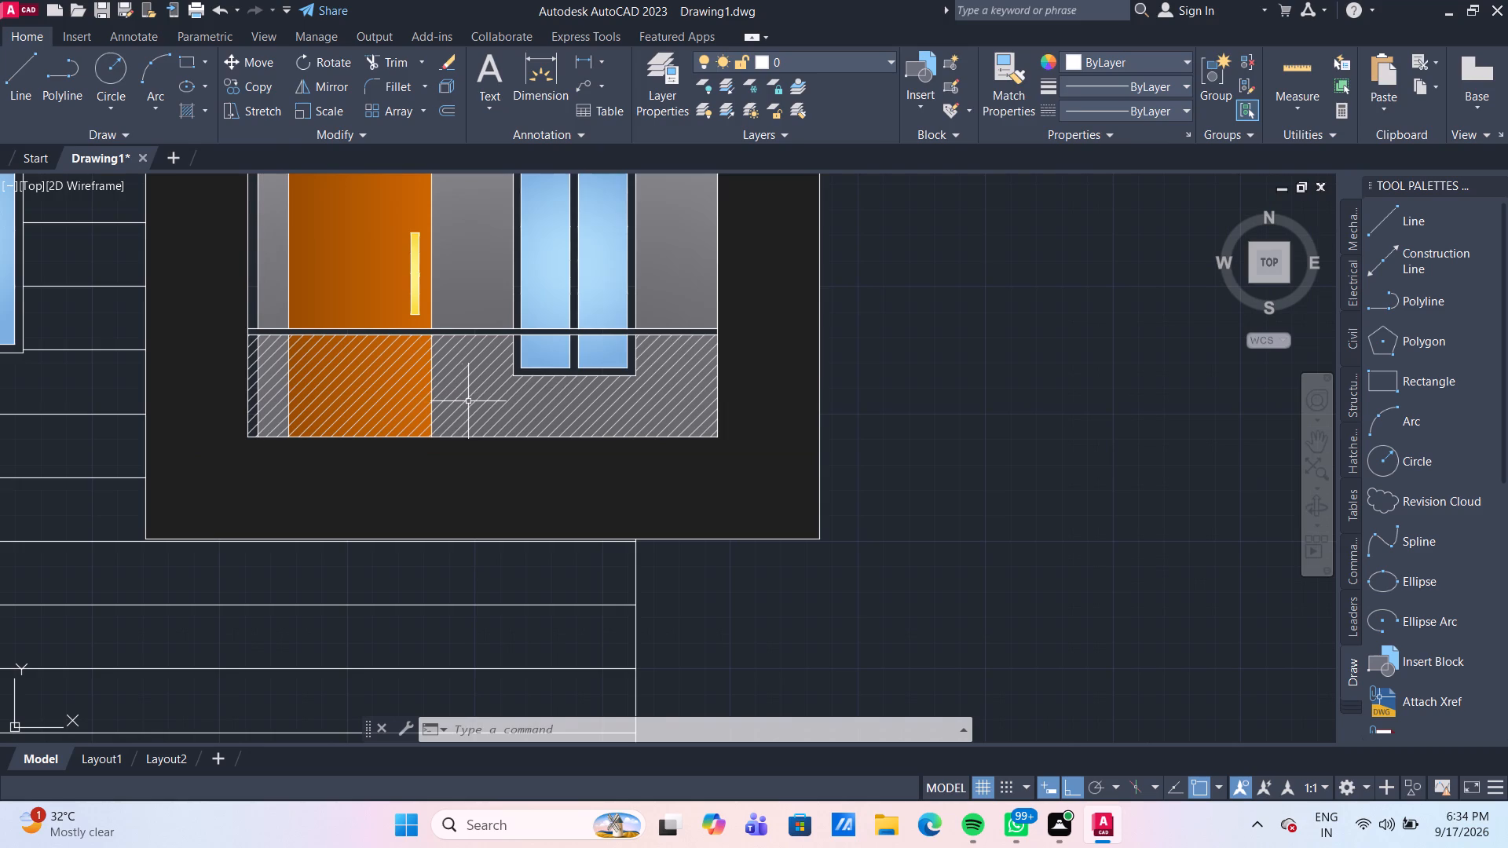
click(473, 397)
click(362, 393)
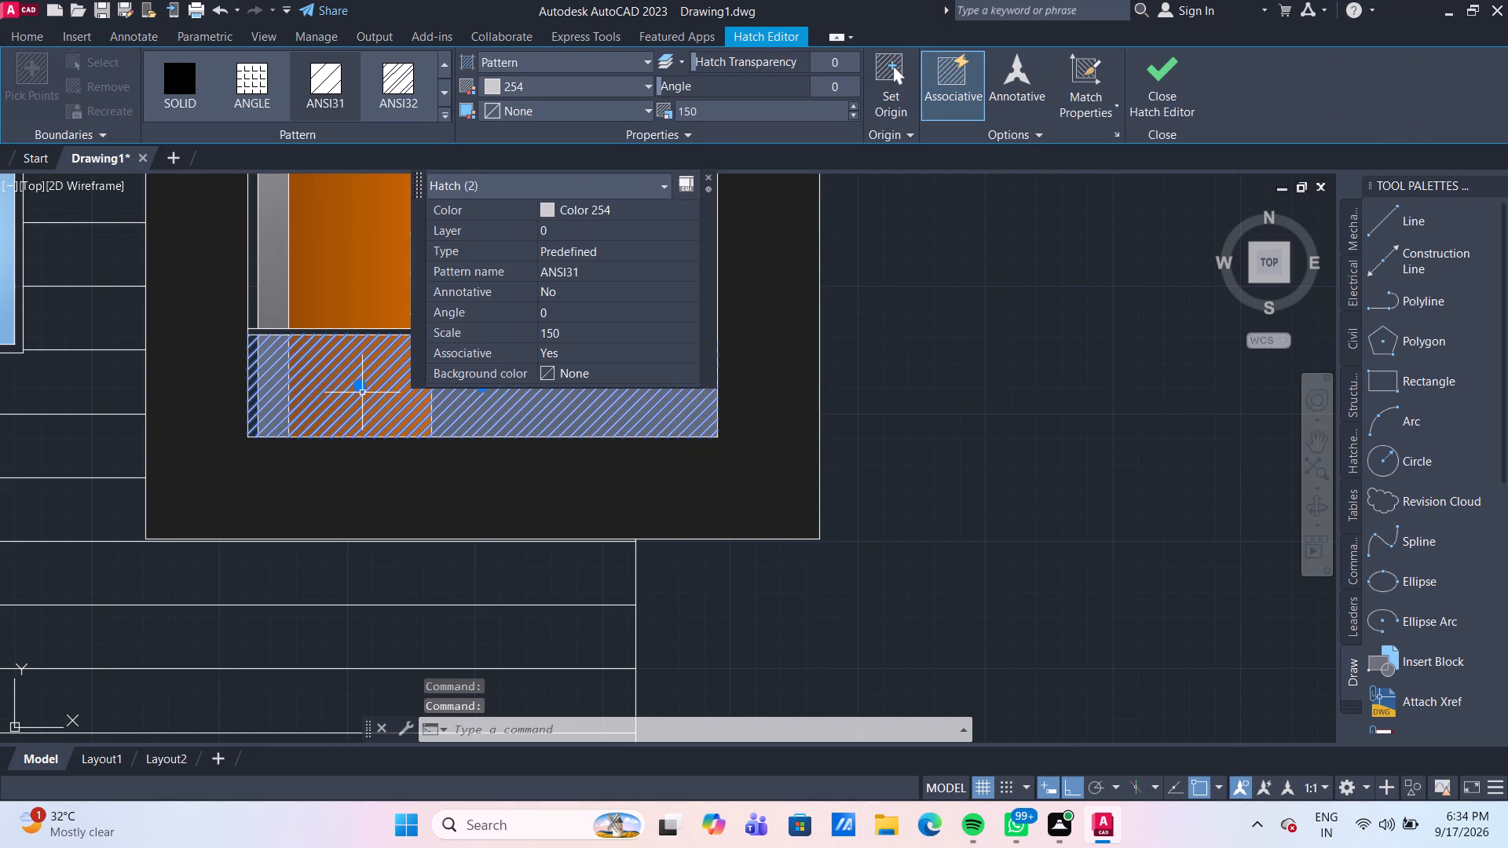
click(569, 327)
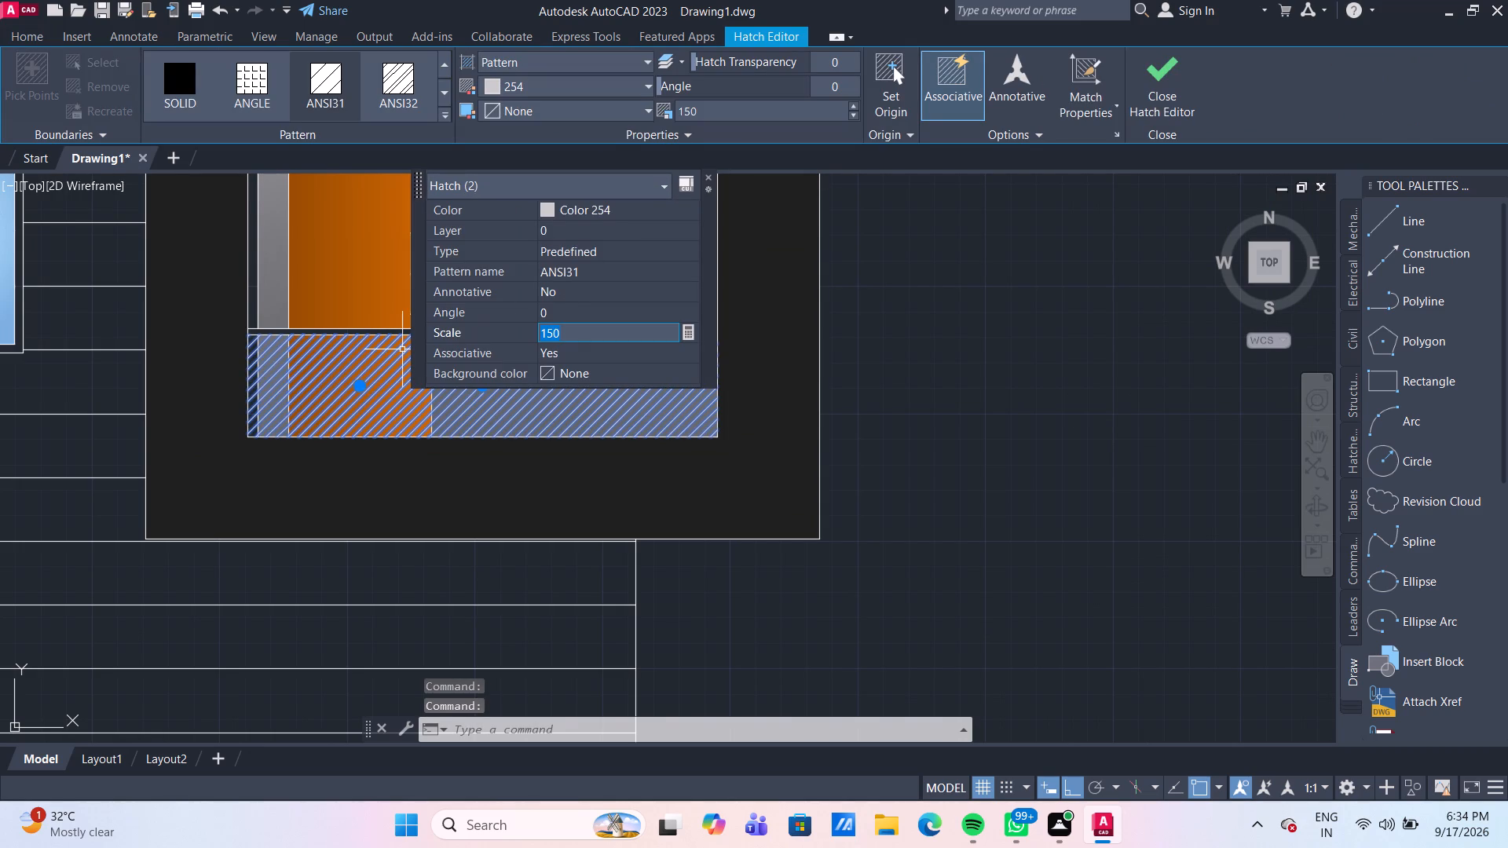
text(100)
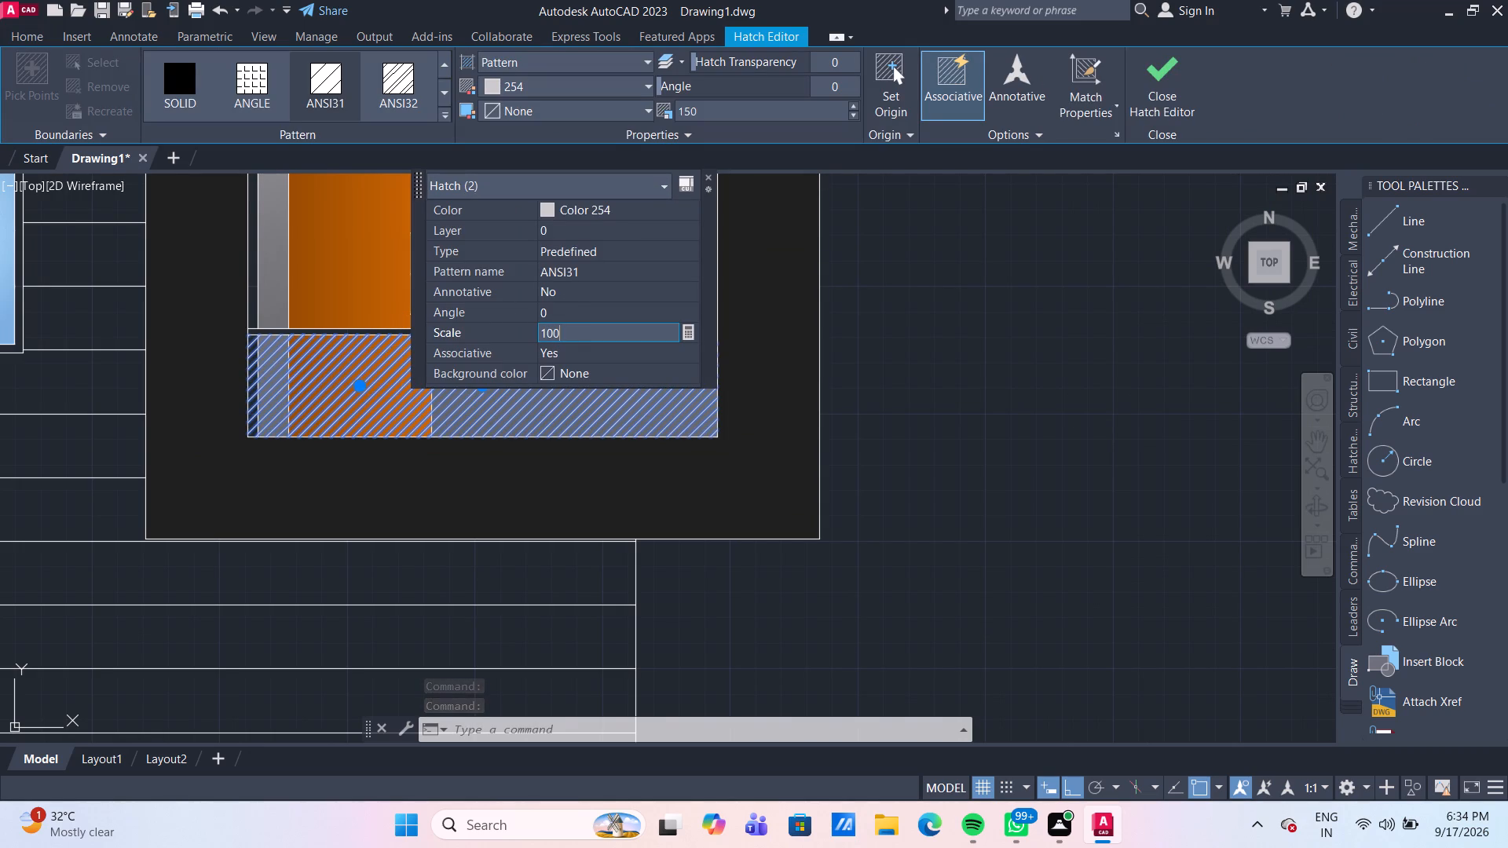
key(Return)
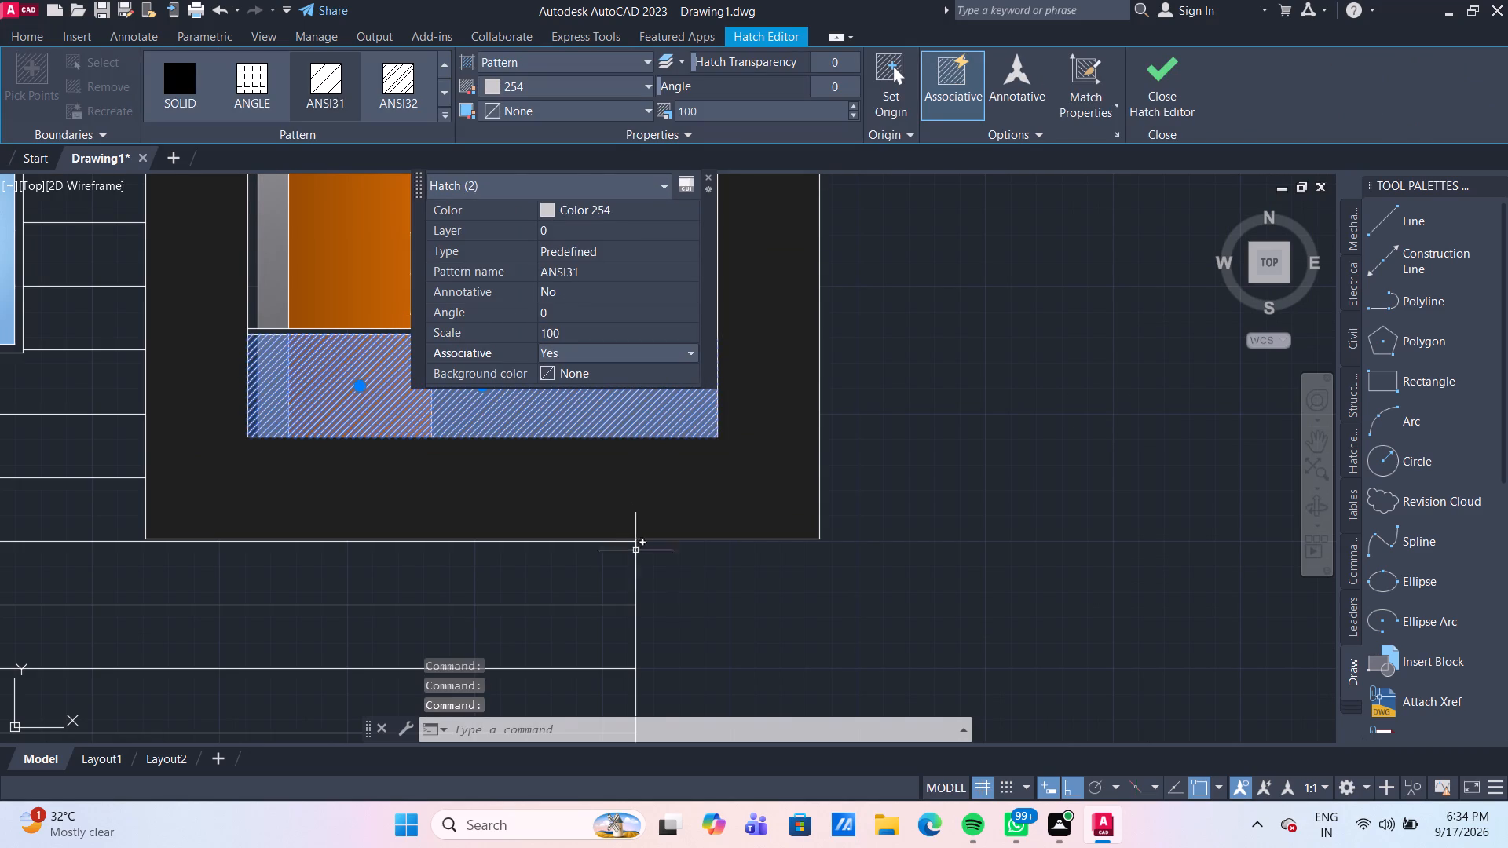
key(Escape)
Fill the L-shaped strip above and beside the balcony wall with a GR_CURVED gradient in colours 147,149,152 and 199,200,202.
scroll(768, 503, down, 3)
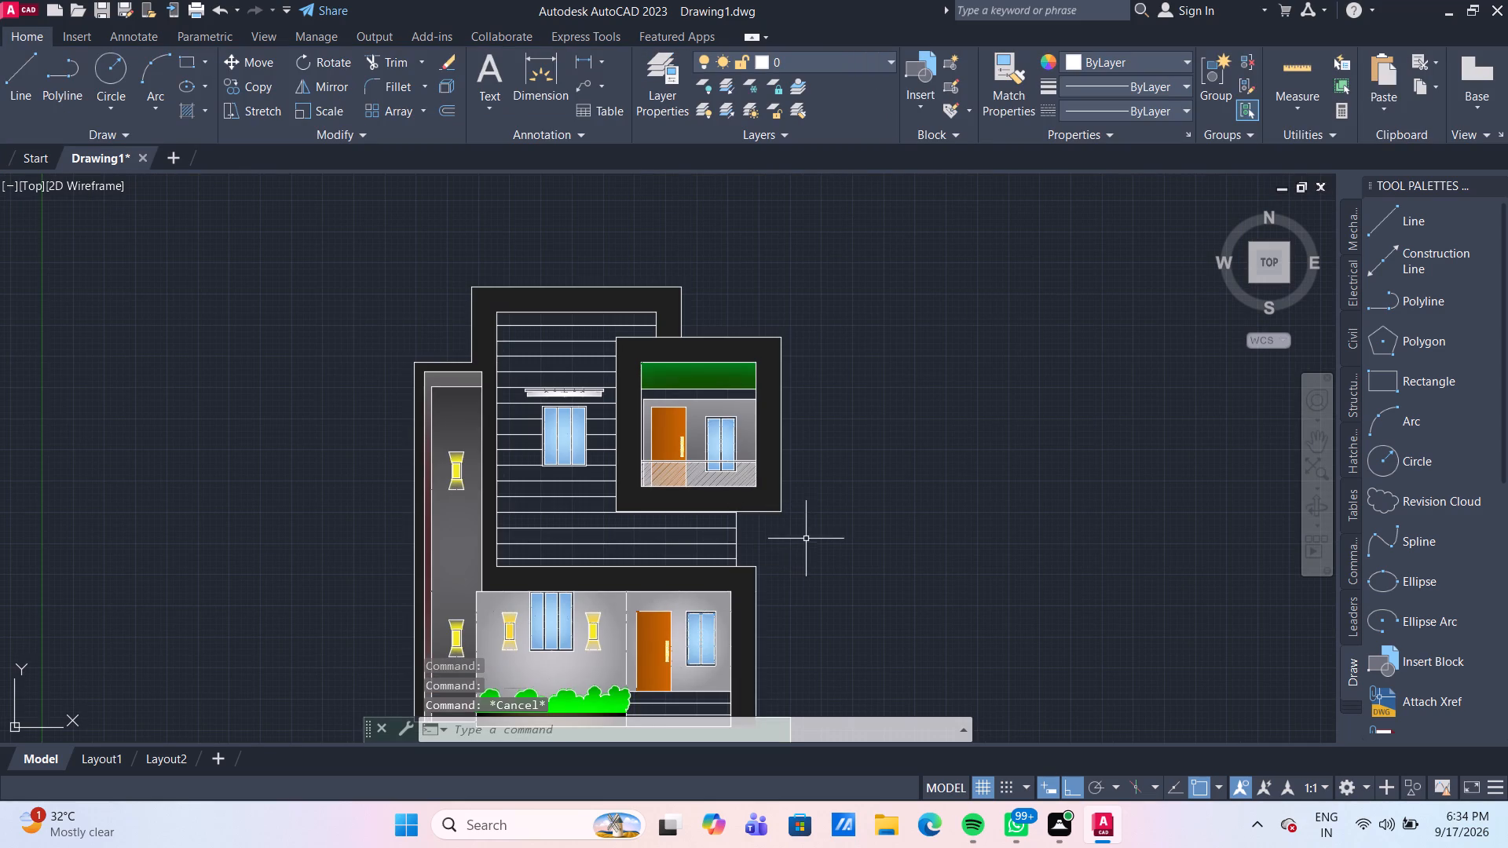
scroll(683, 488, up, 3)
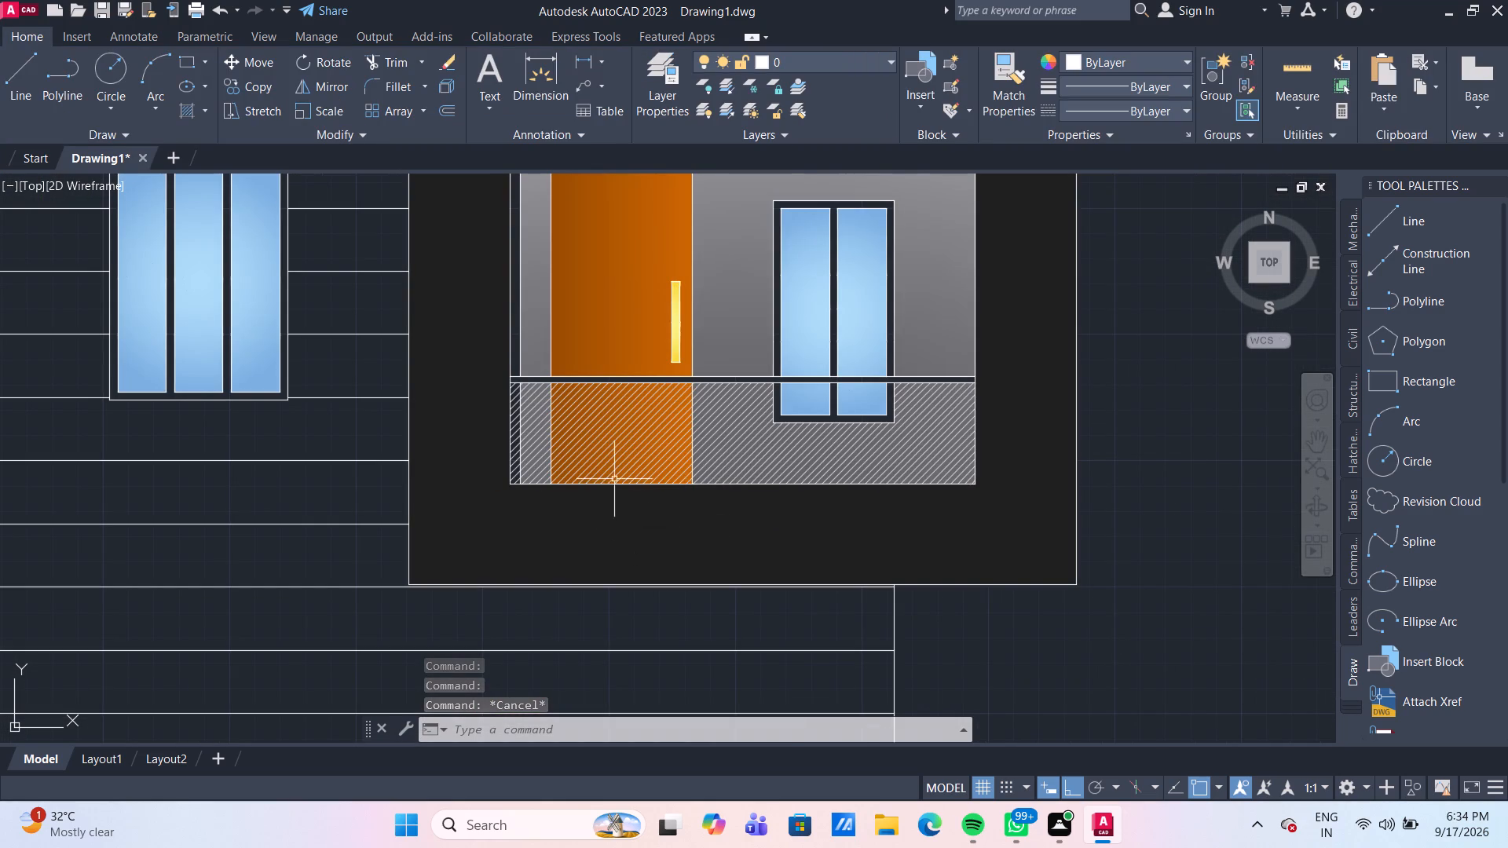
middle_drag(485, 399, 441, 546)
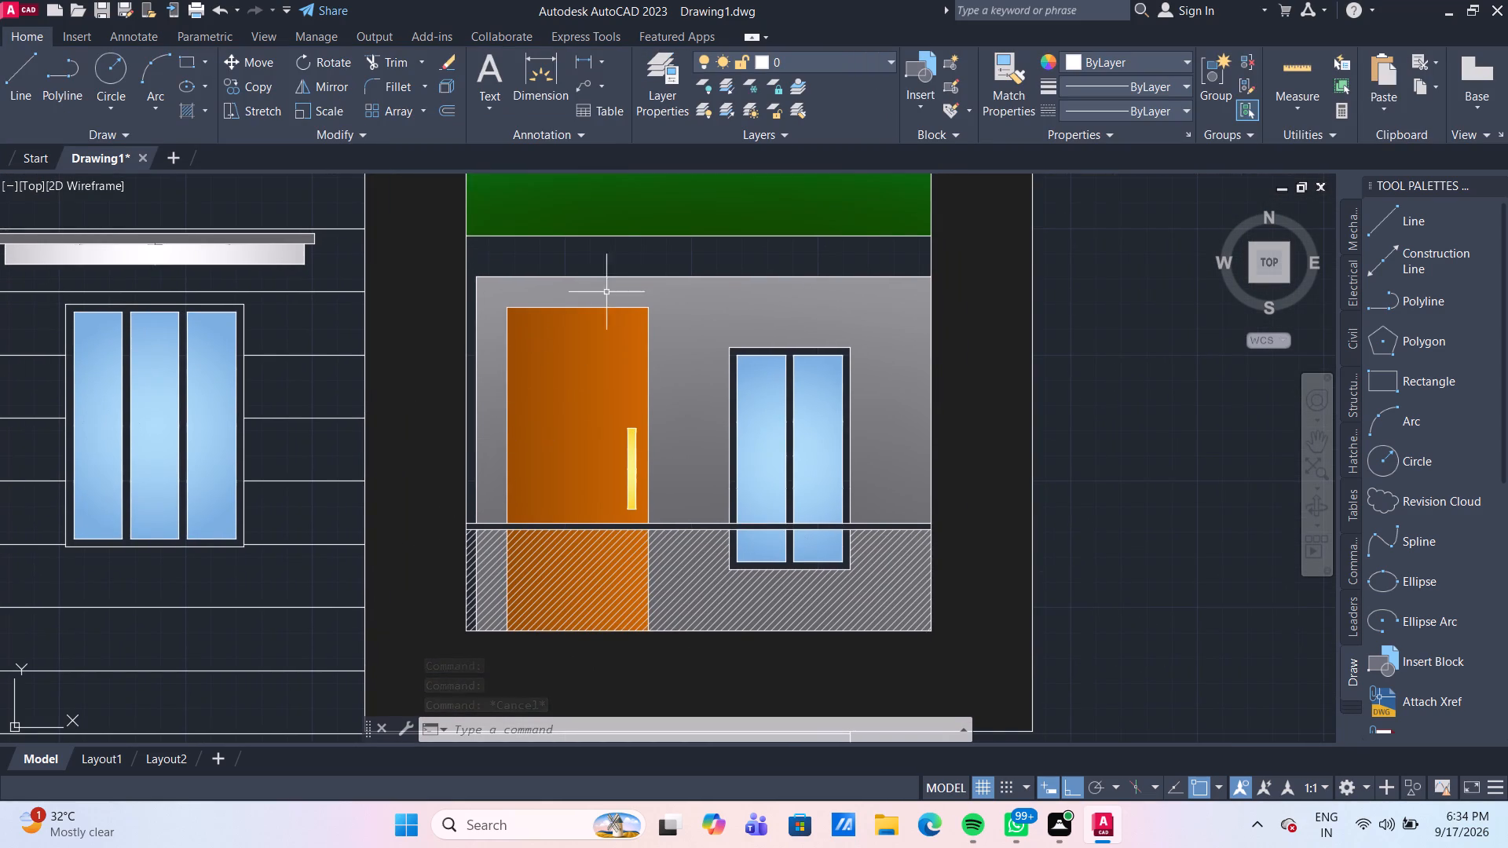
scroll(662, 251, up, 1)
middle_drag(662, 251, 642, 215)
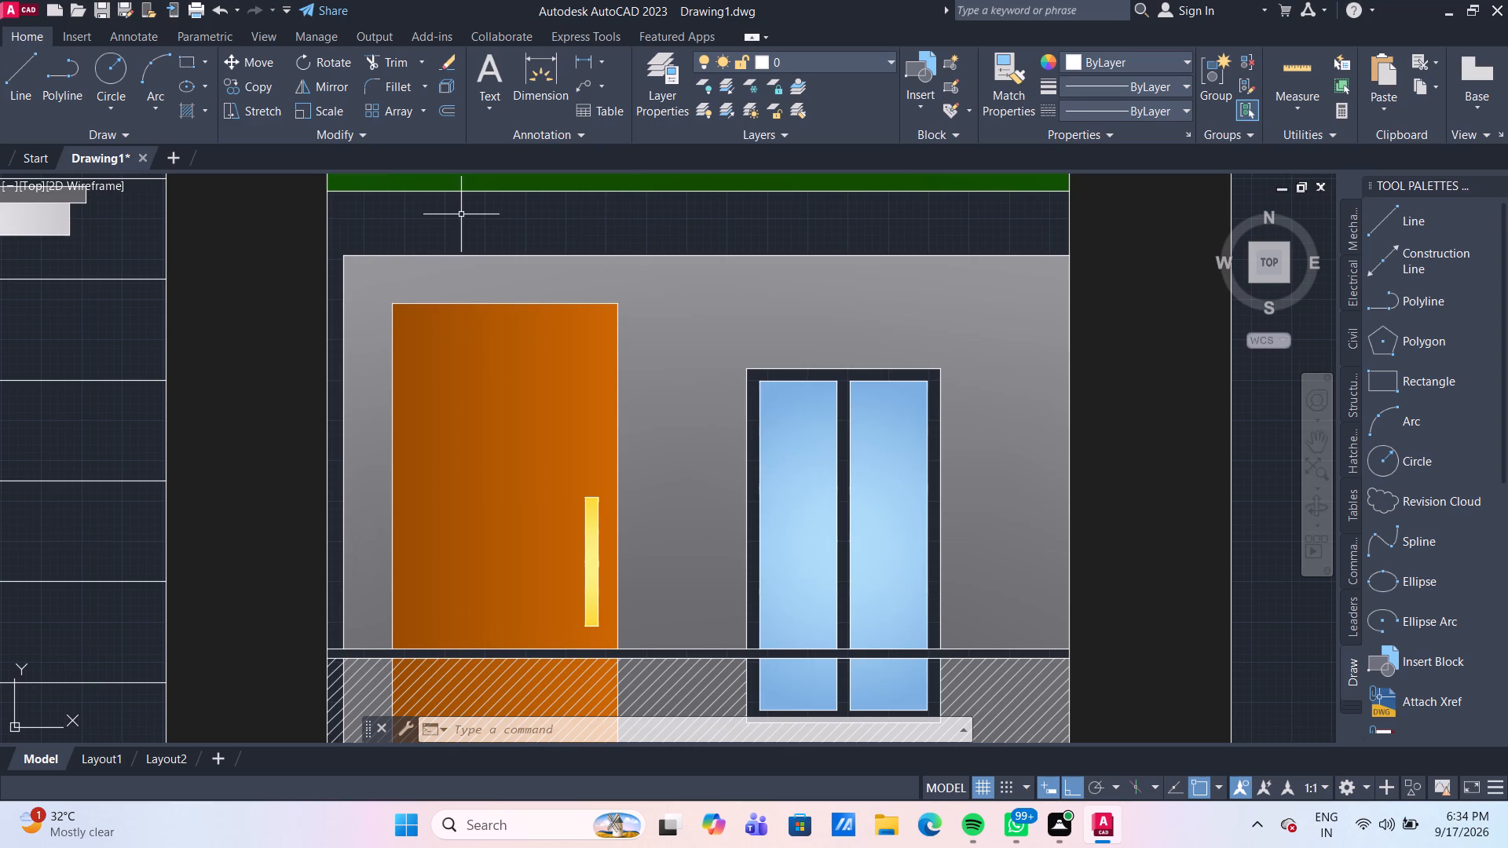
click(205, 112)
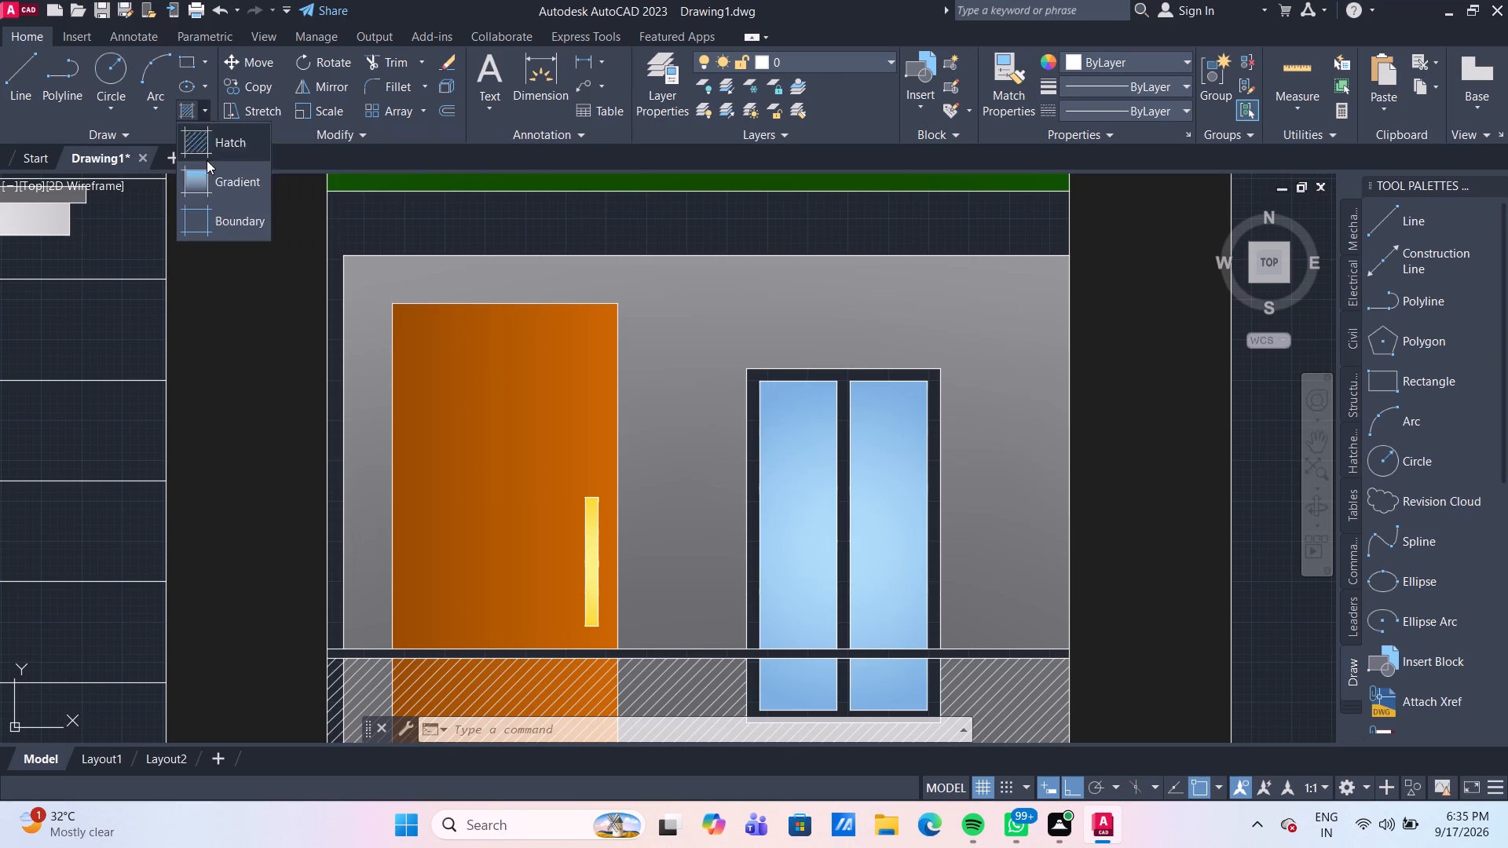
click(222, 191)
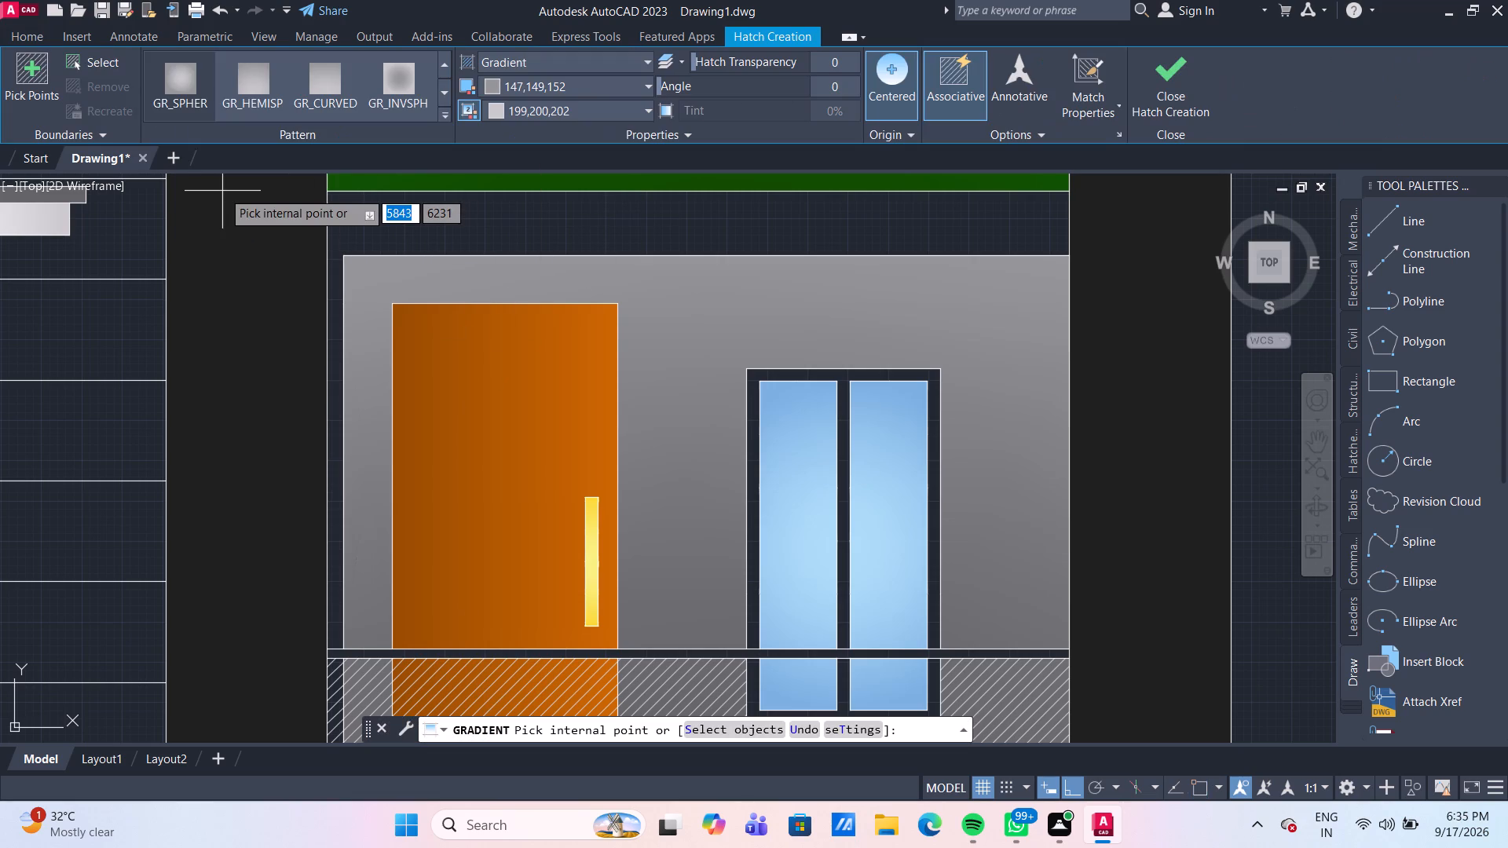
click(326, 84)
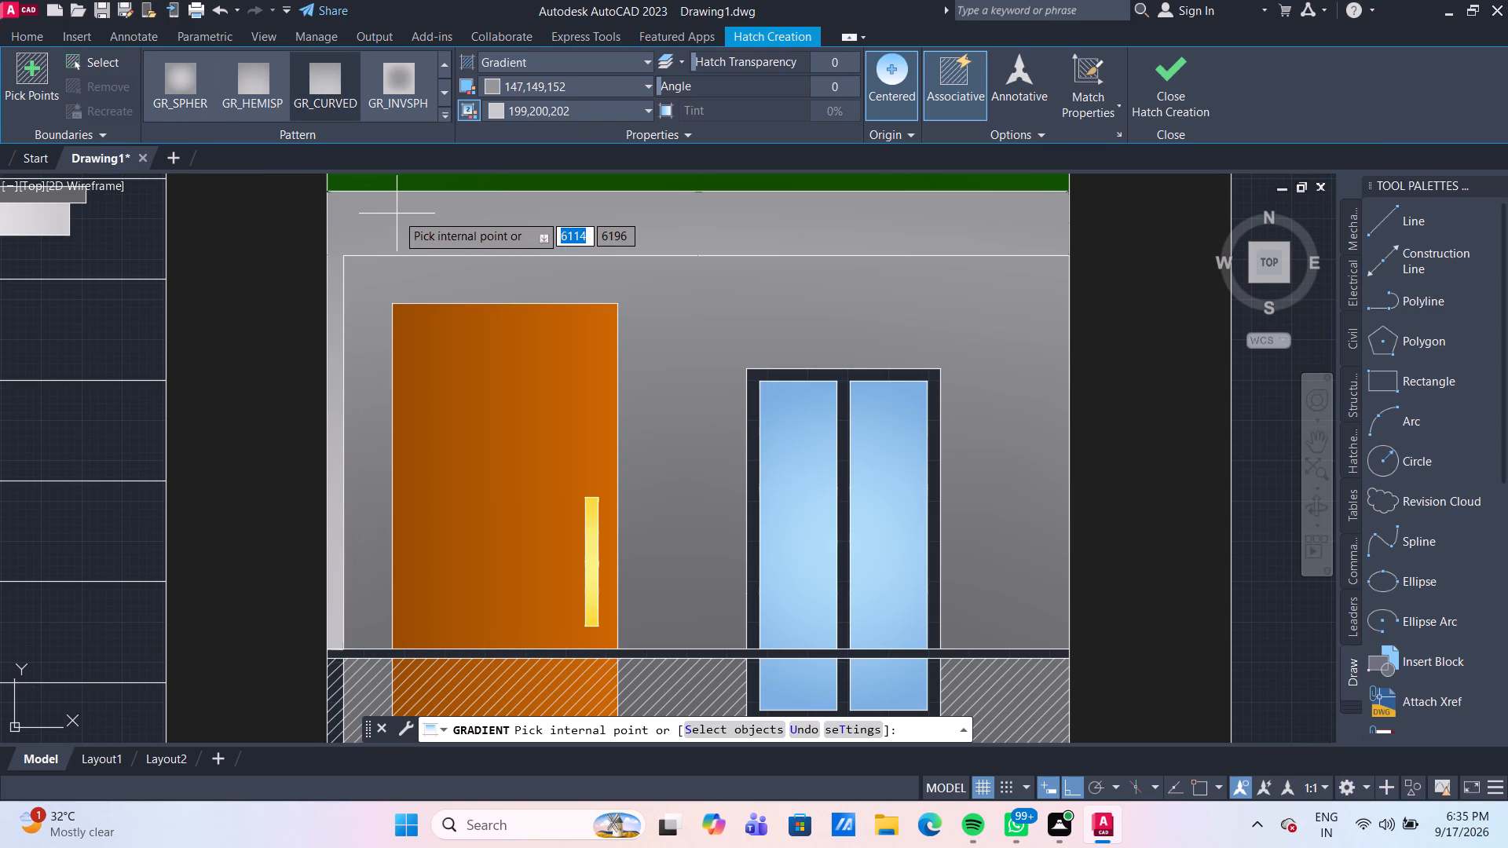
click(397, 214)
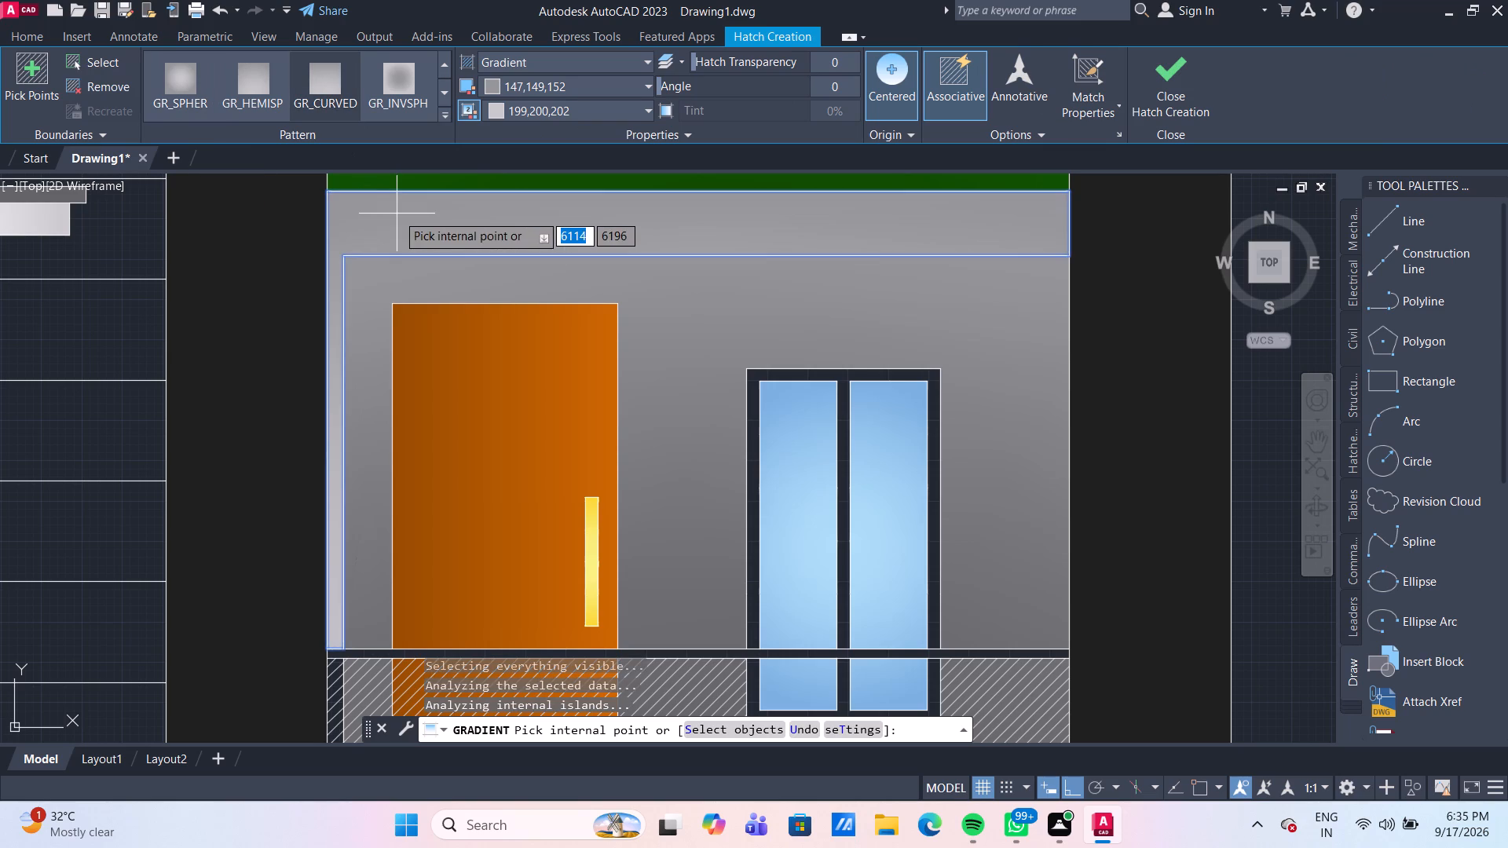
Add the narrow strip below the railing, beside the balcony wall, to the same curved gradient fill.
middle_drag(319, 426, 320, 264)
scroll(319, 426, down, 1)
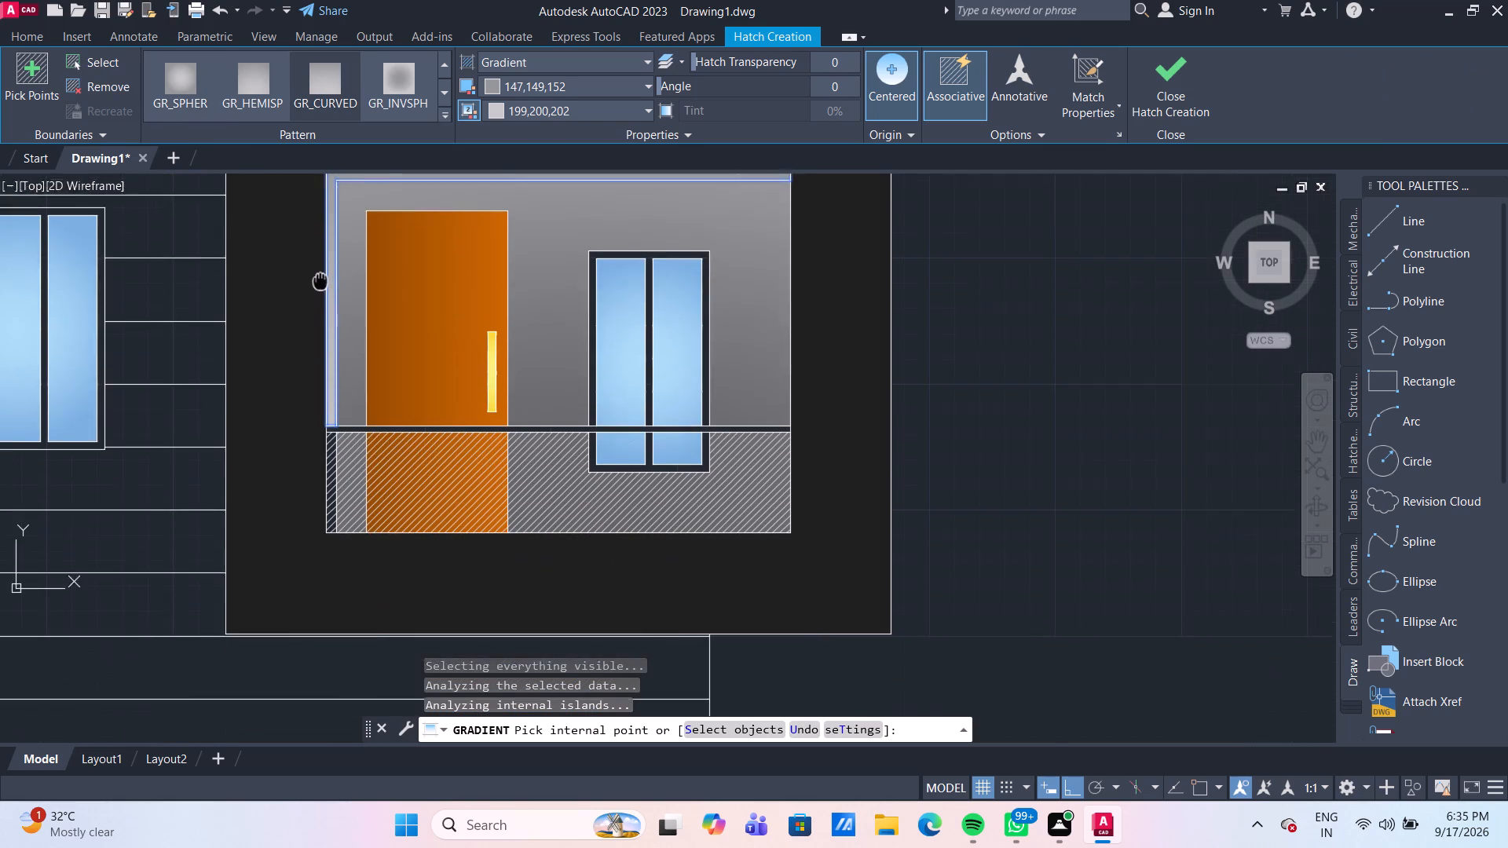
middle_drag(320, 264, 320, 246)
scroll(323, 417, up, 4)
middle_drag(334, 437, 295, 332)
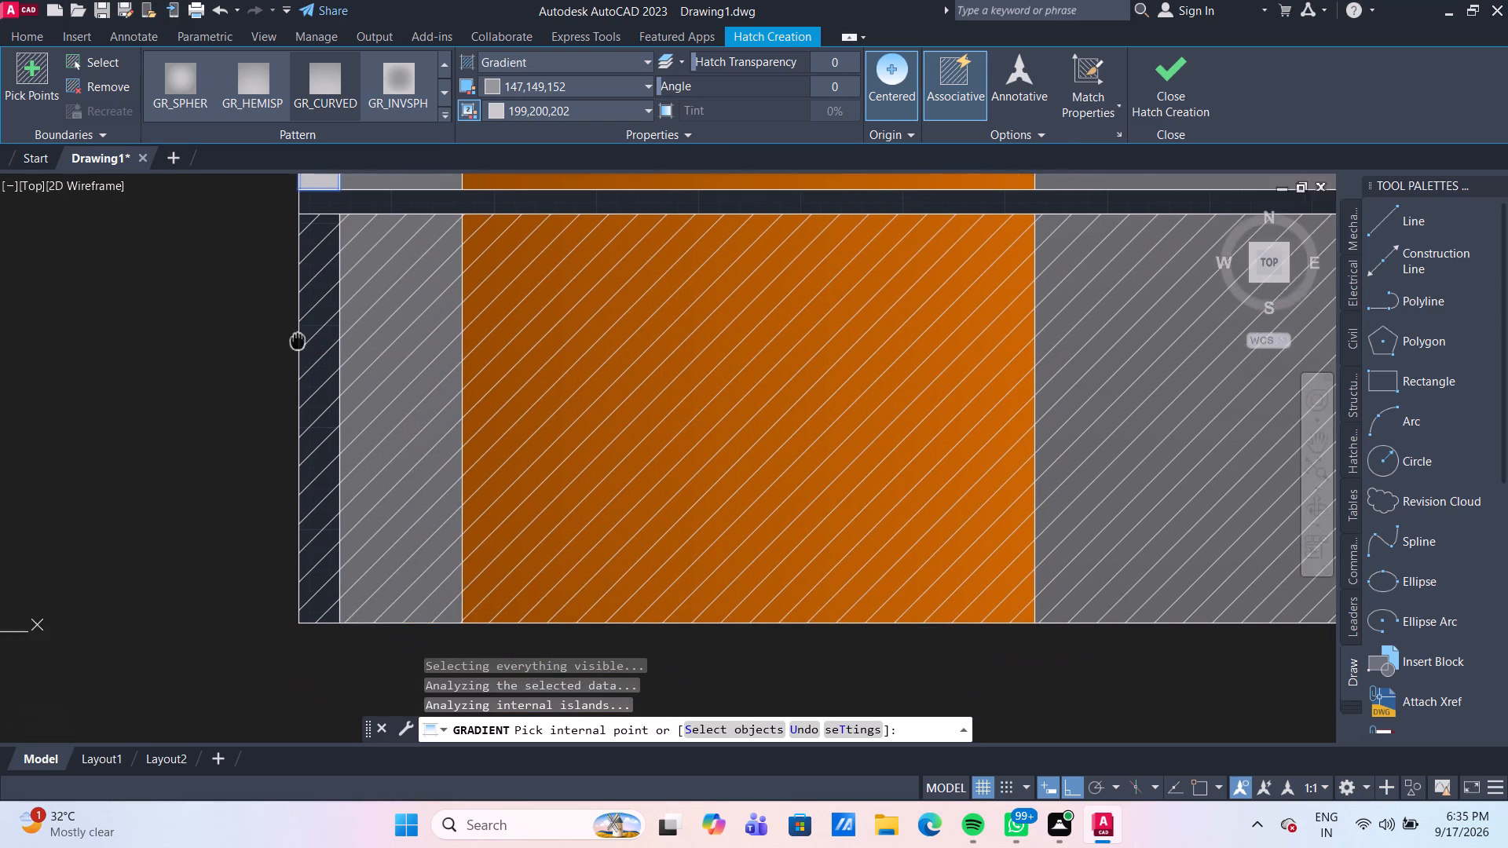
middle_drag(295, 332, 294, 327)
scroll(308, 569, up, 1)
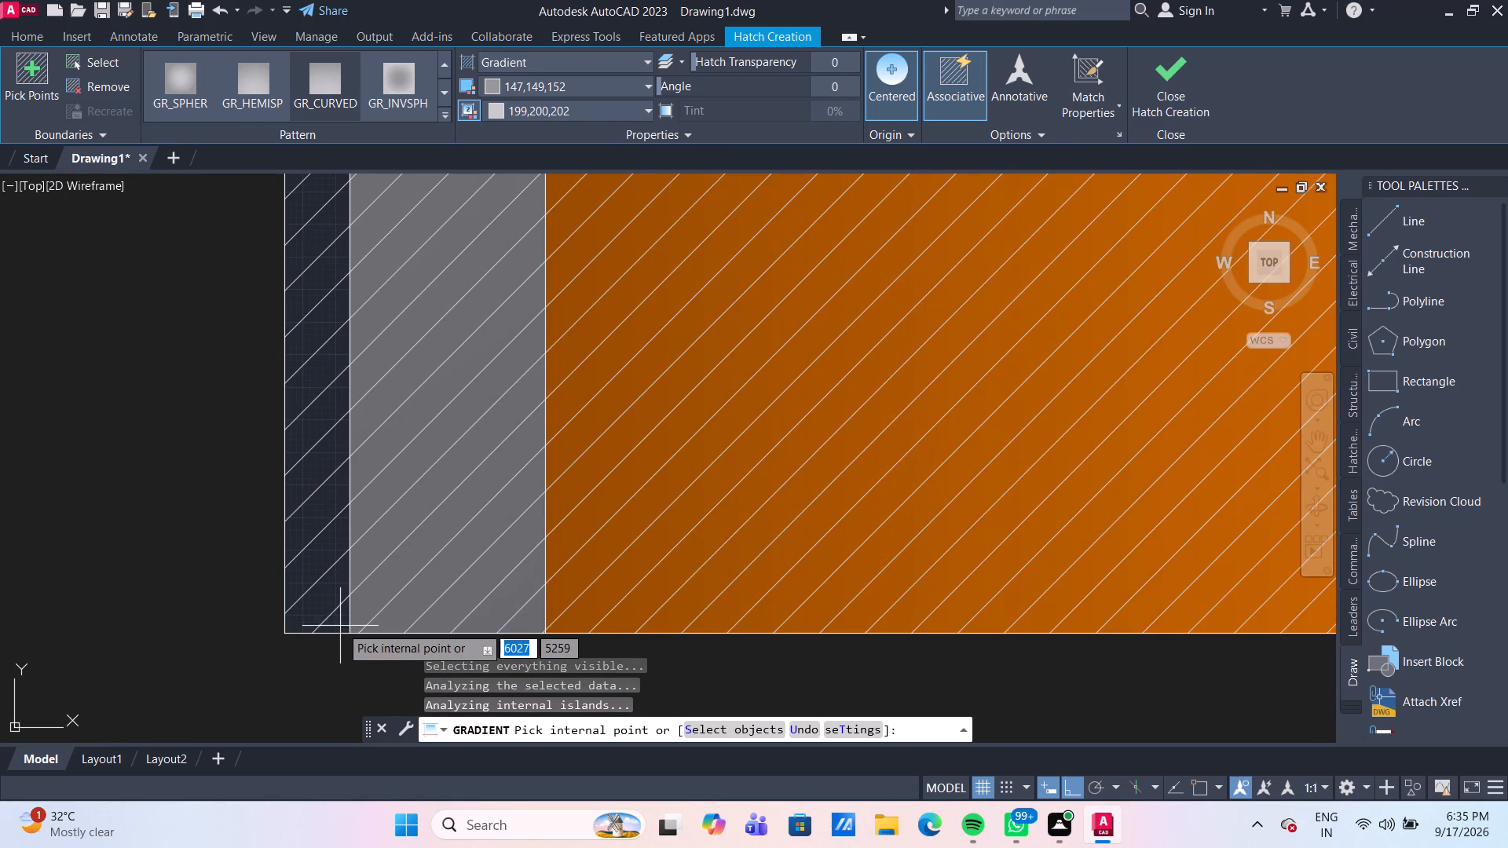
click(340, 626)
key(Escape)
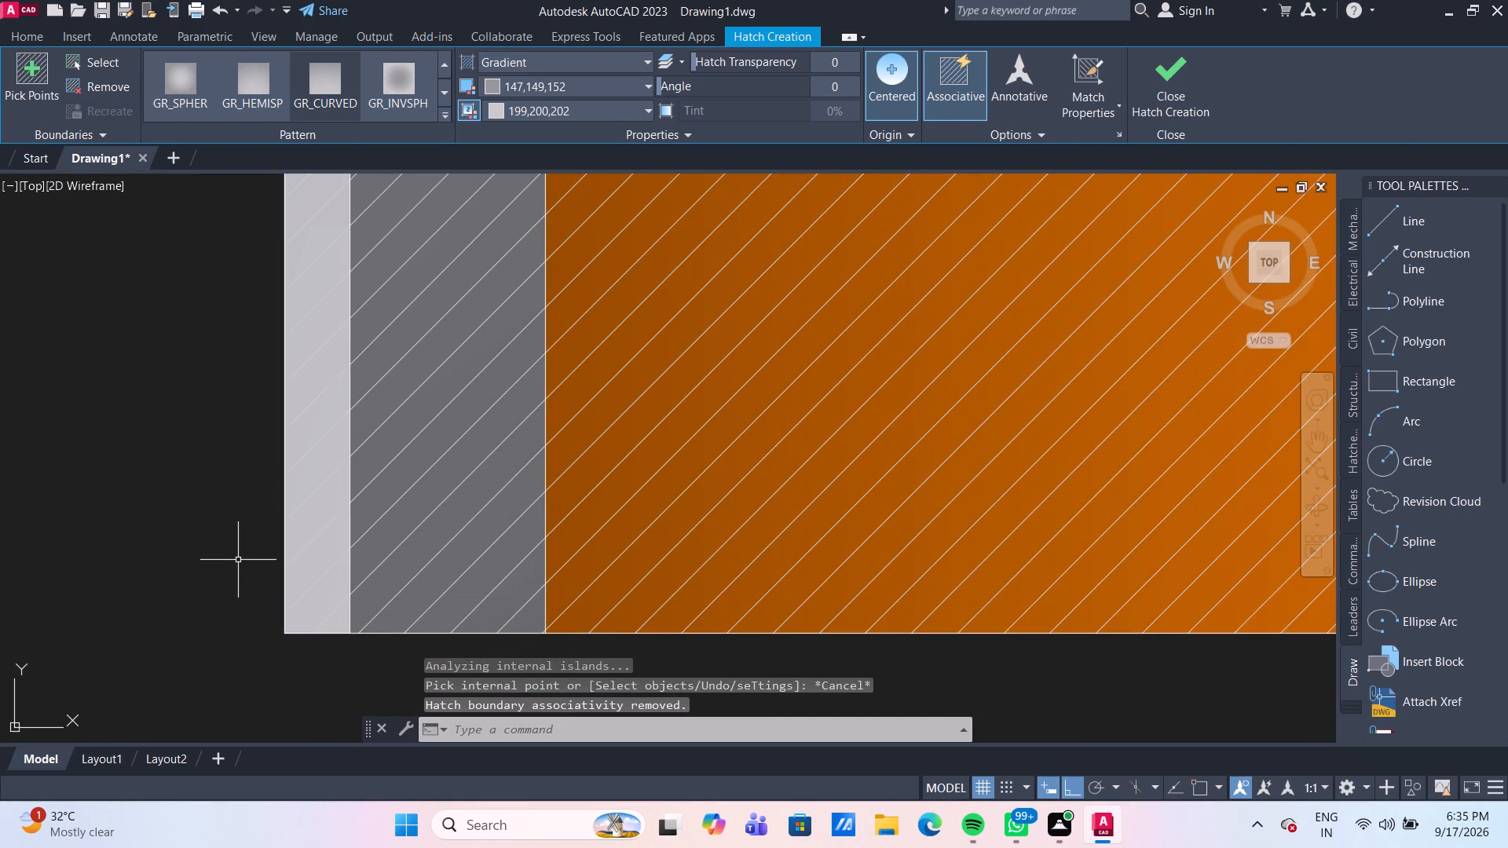
Change Color 2 of the gradient on the strips around the balcony wall to 31,31,31.
scroll(354, 419, down, 2)
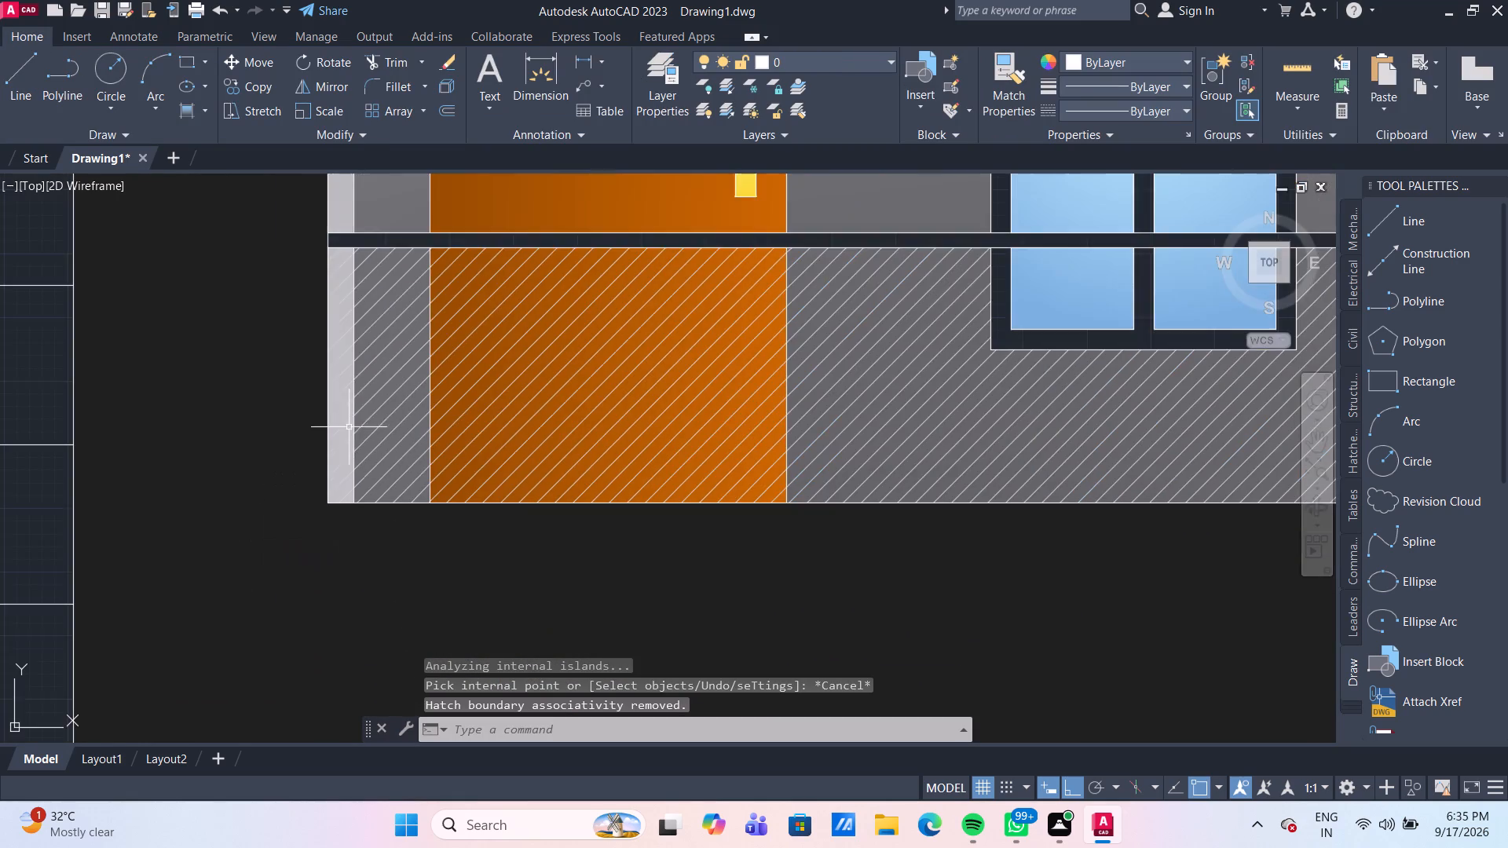
scroll(311, 422, down, 3)
scroll(296, 426, up, 2)
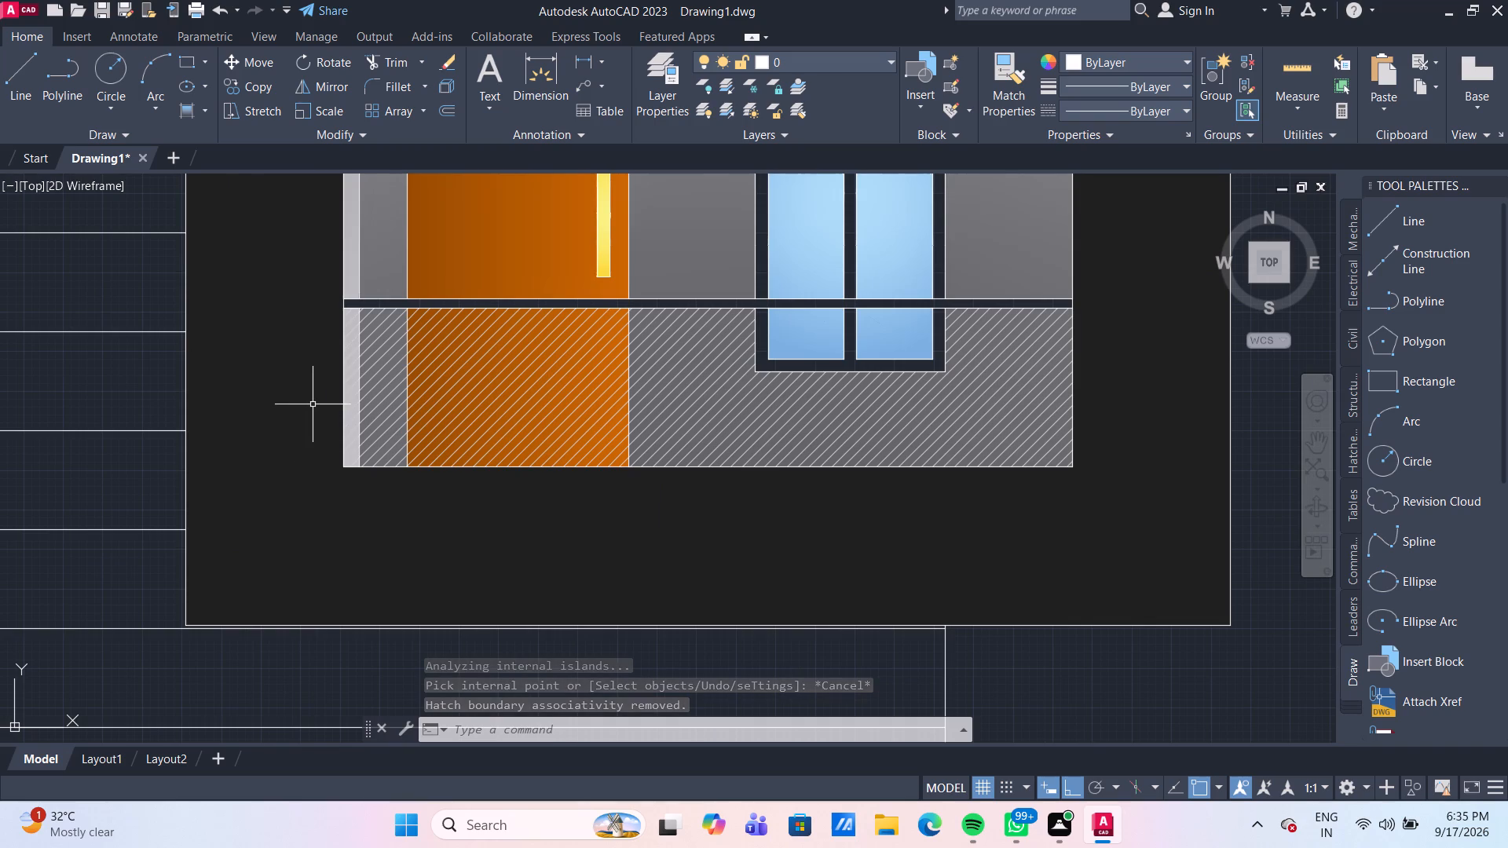
scroll(313, 404, down, 2)
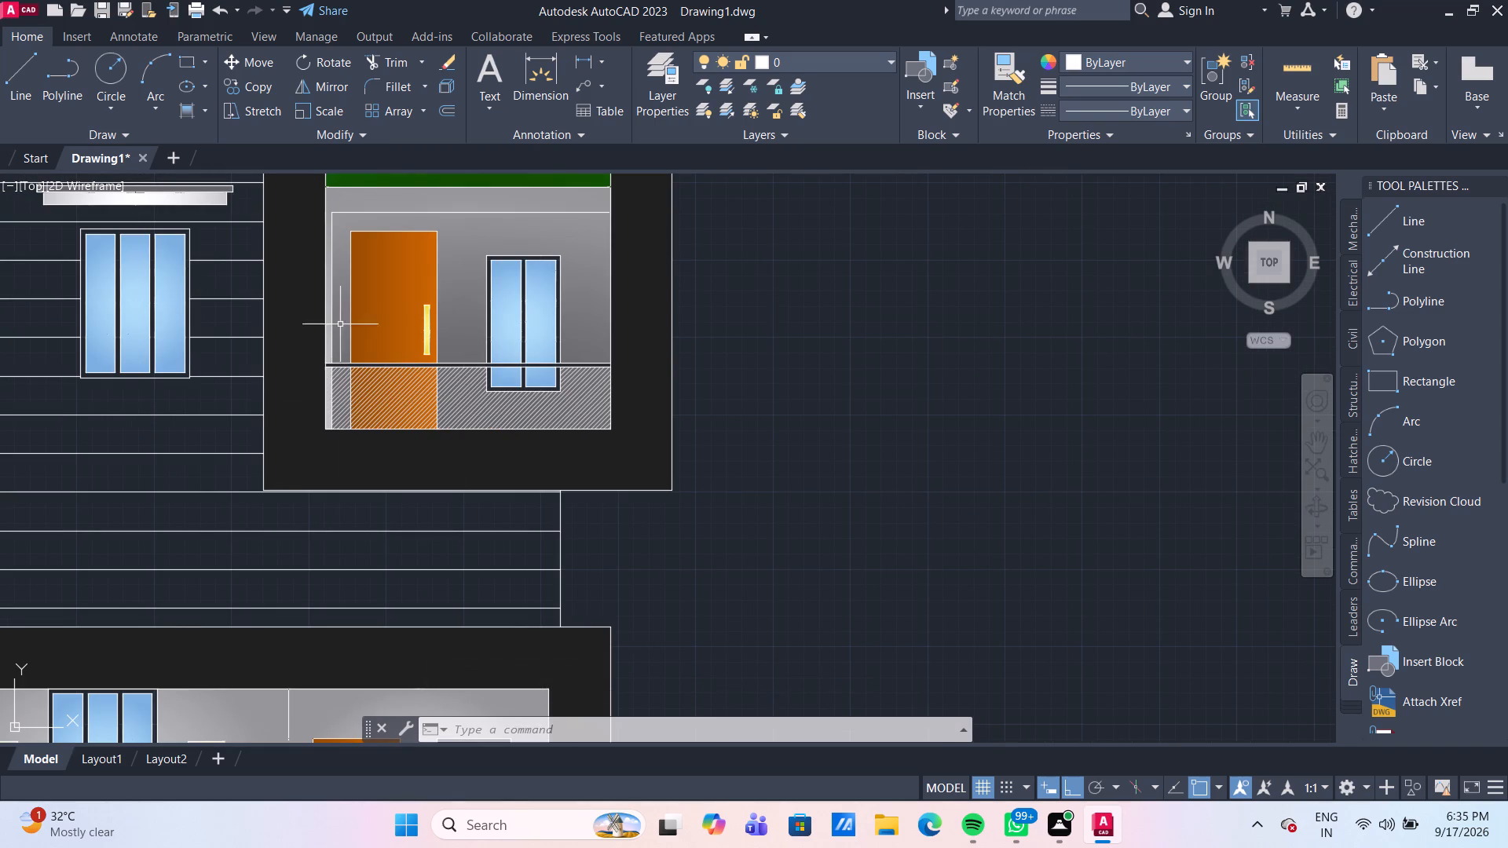
click(334, 197)
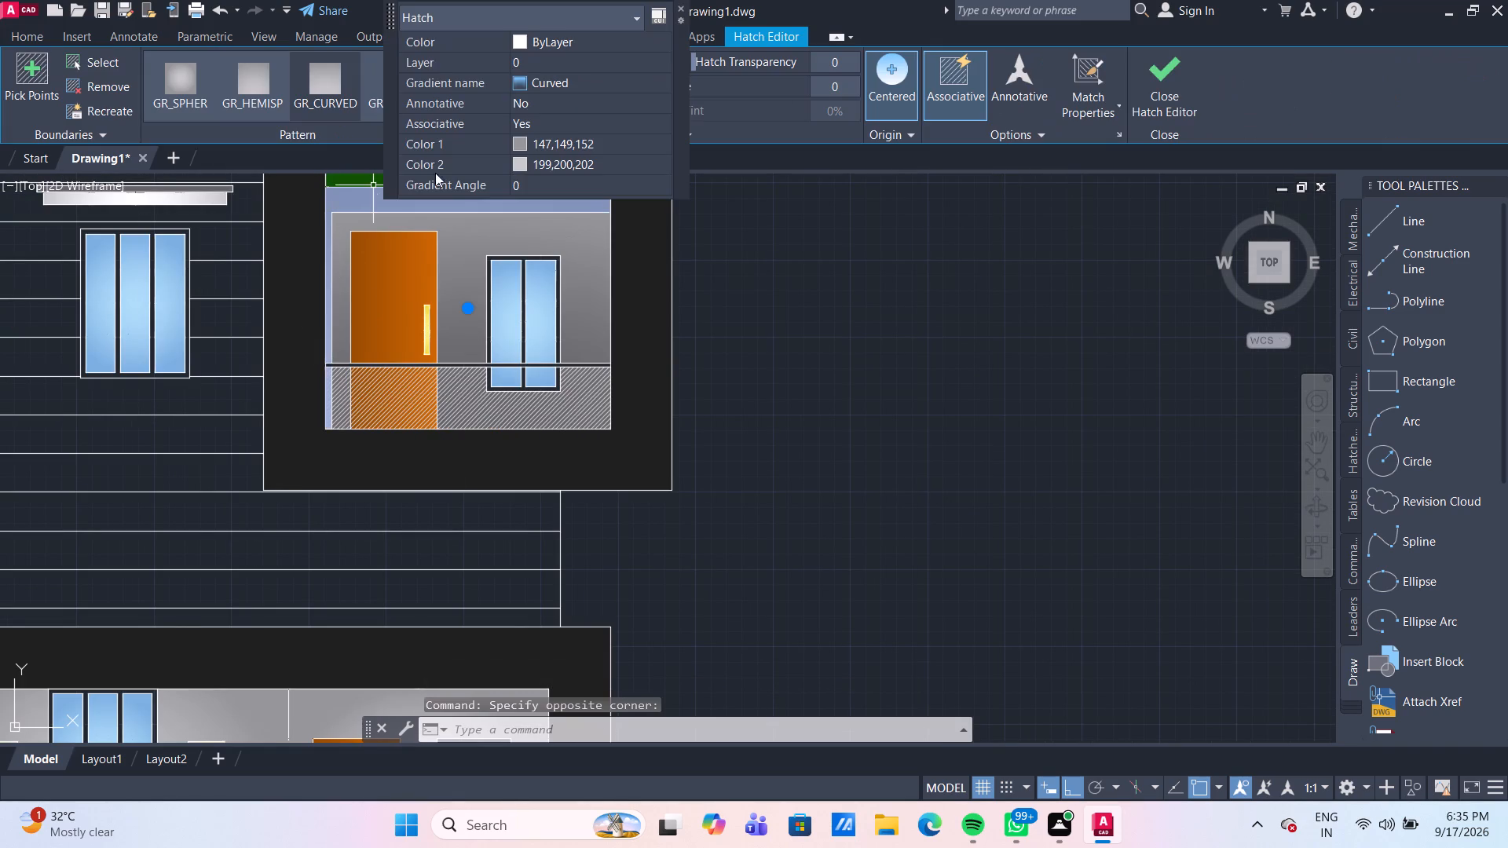
click(529, 161)
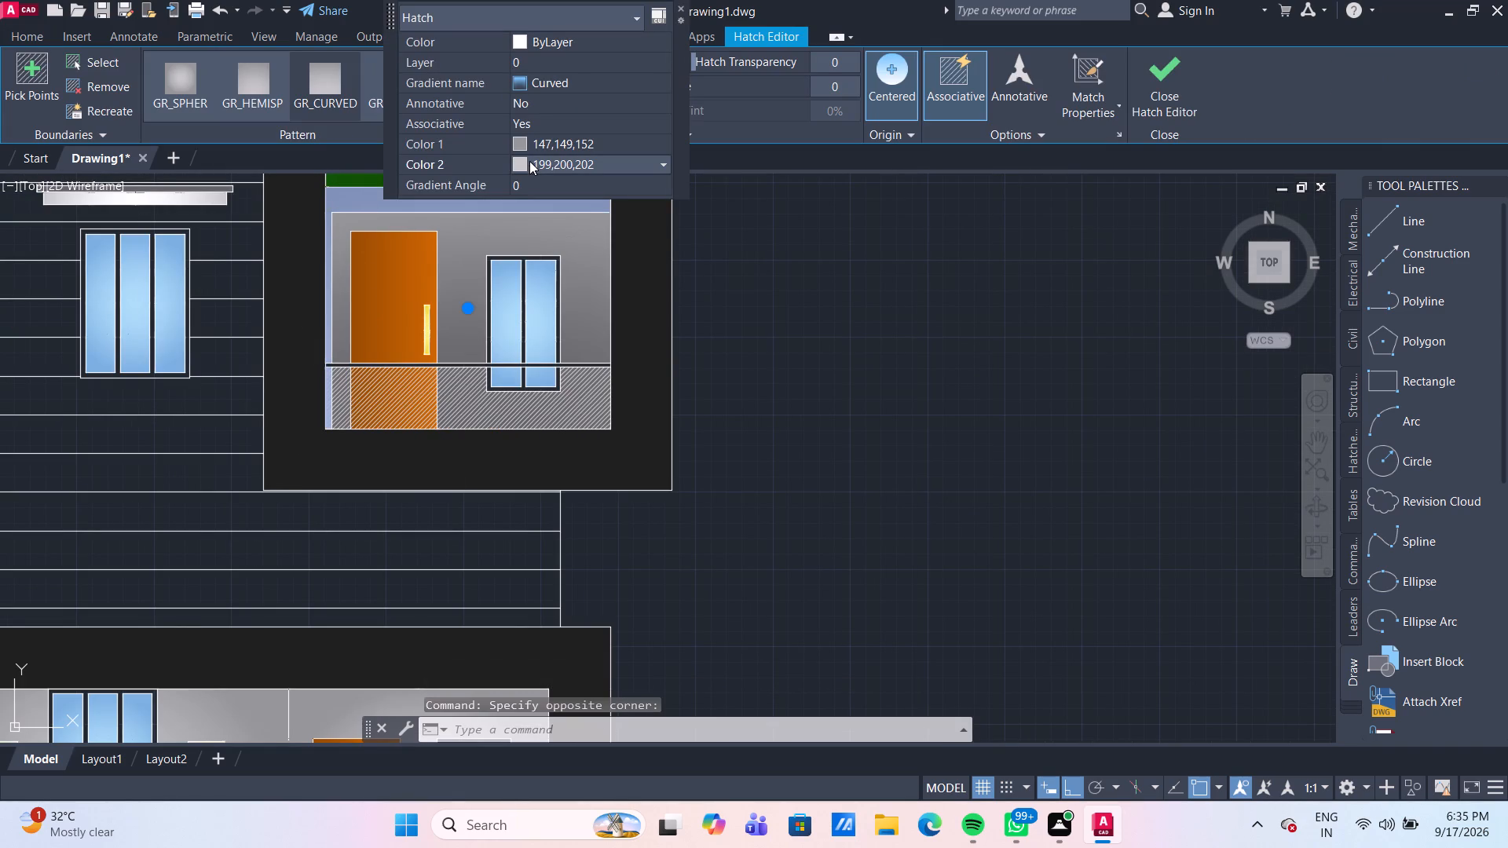
click(529, 161)
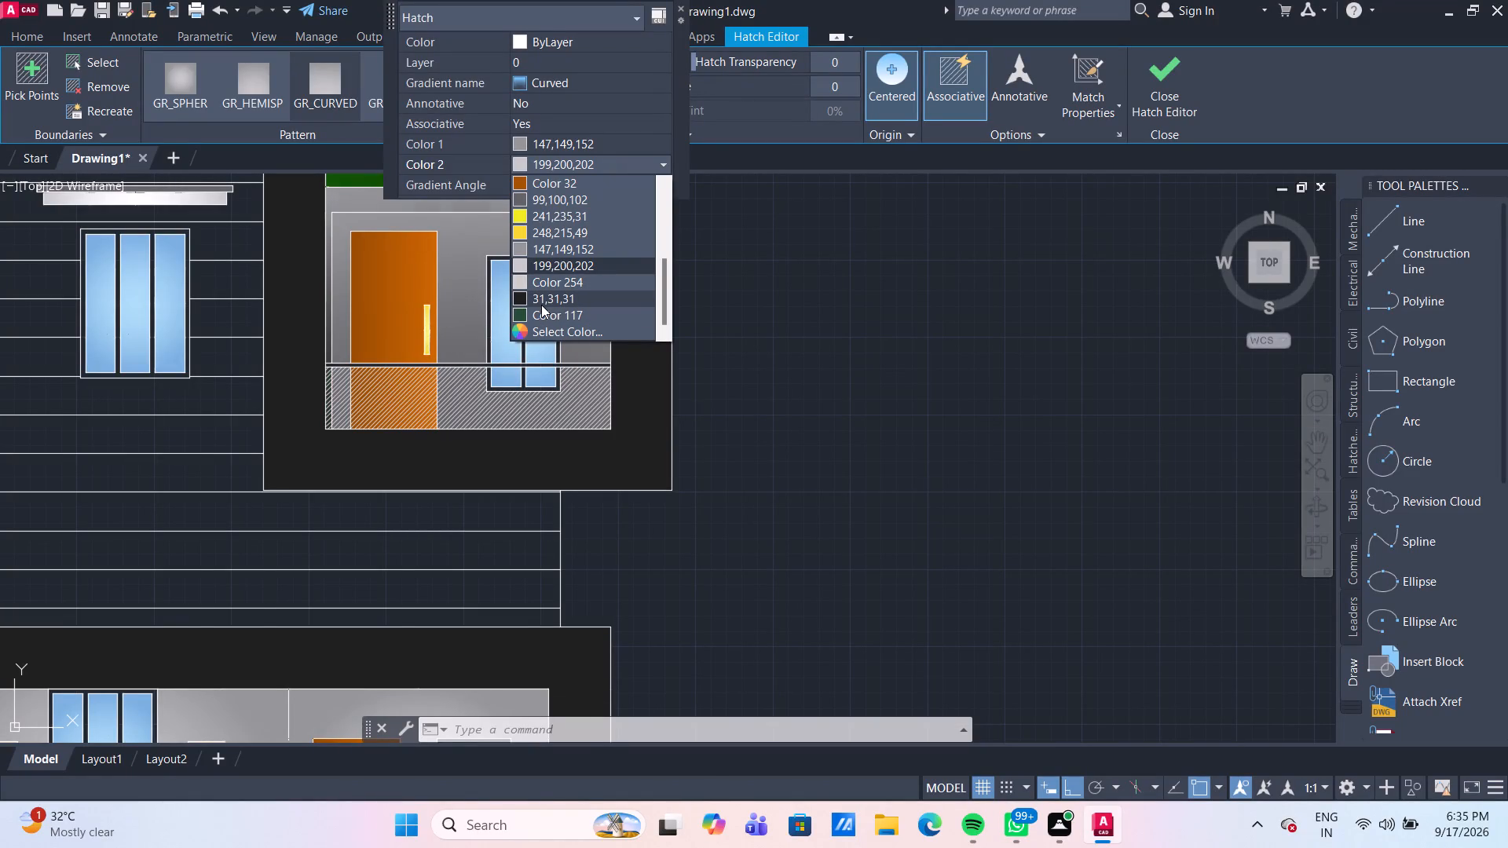
click(541, 305)
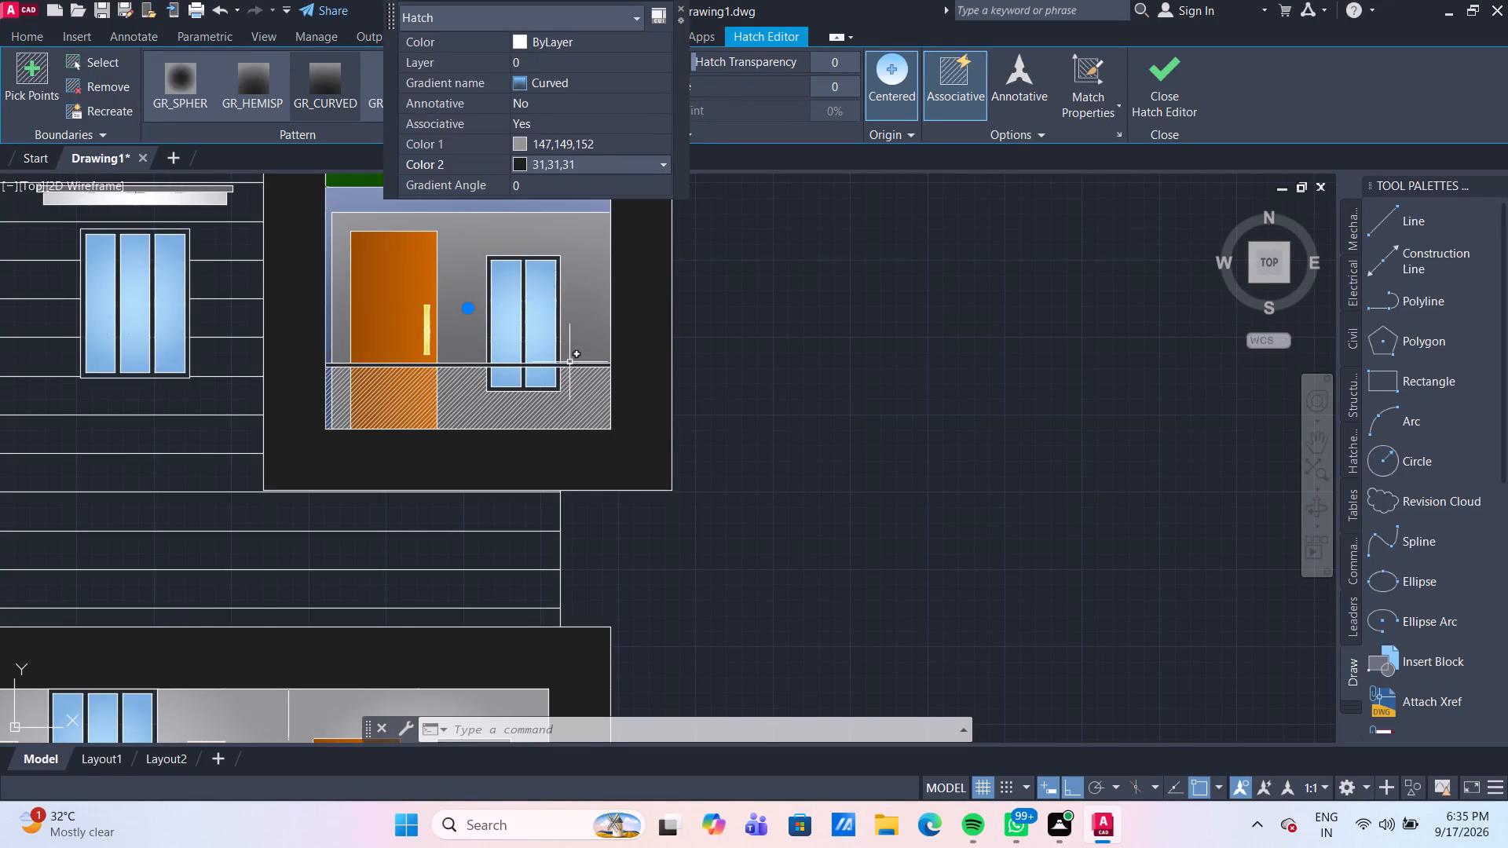
key(Escape)
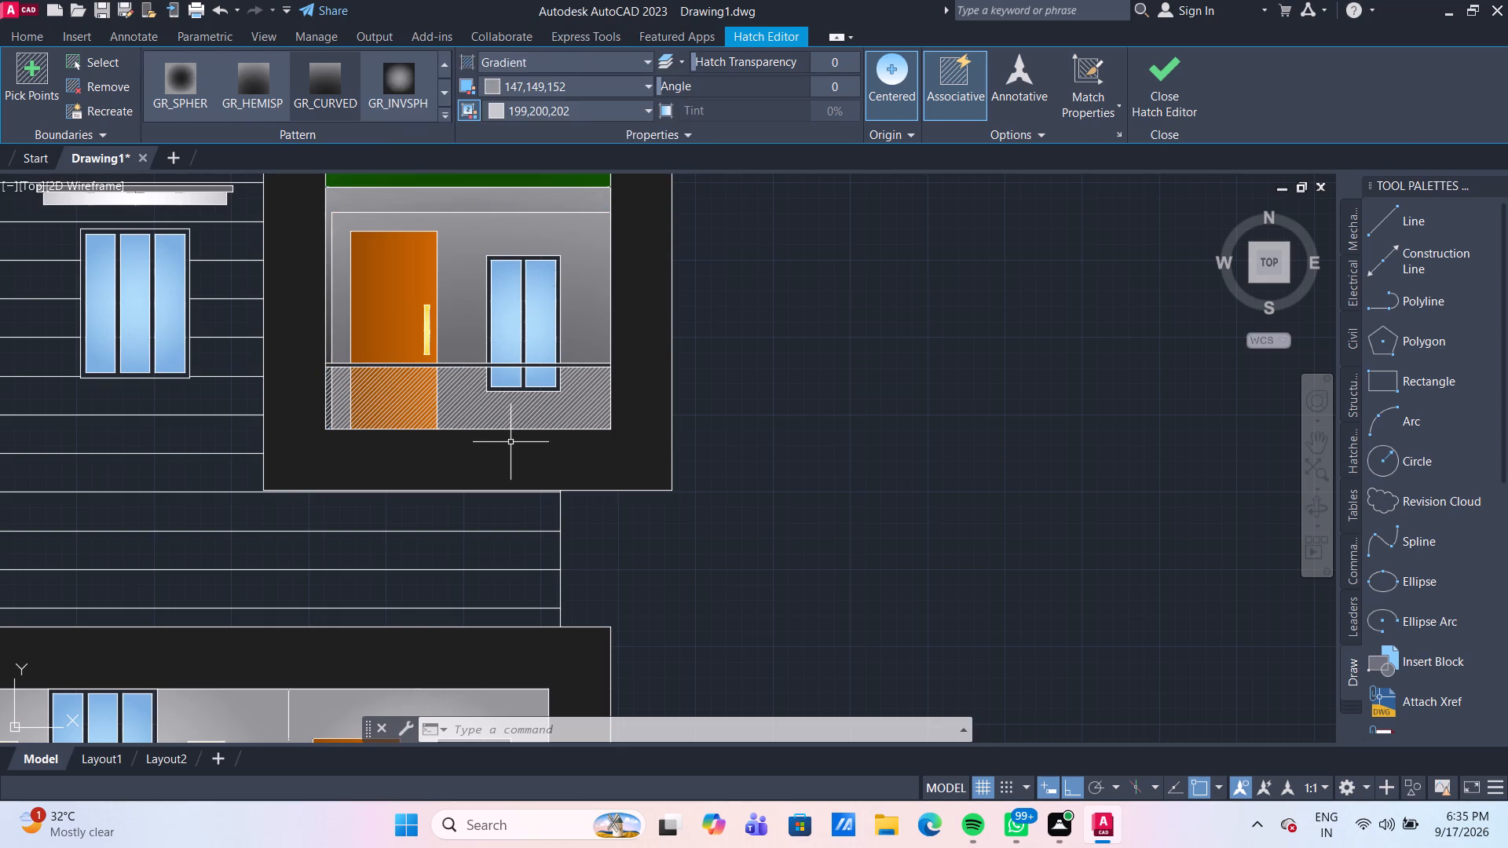
Fill the lined upper-floor wall around the triple window with a GR_INVCYL gradient in colours 147,149,152 and 99,100,102.
scroll(513, 449, down, 2)
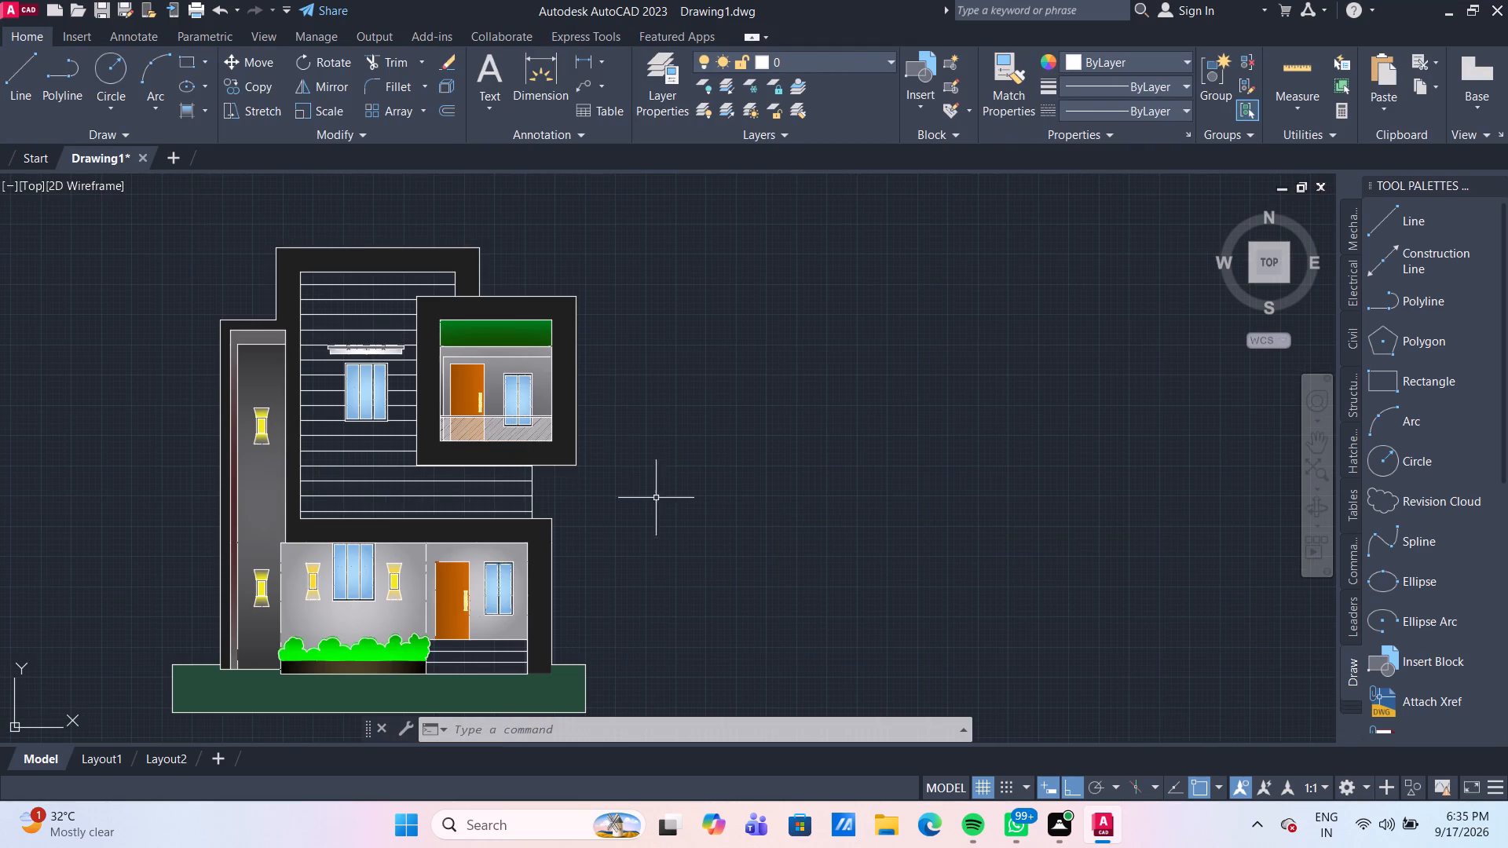
middle_drag(620, 499, 611, 417)
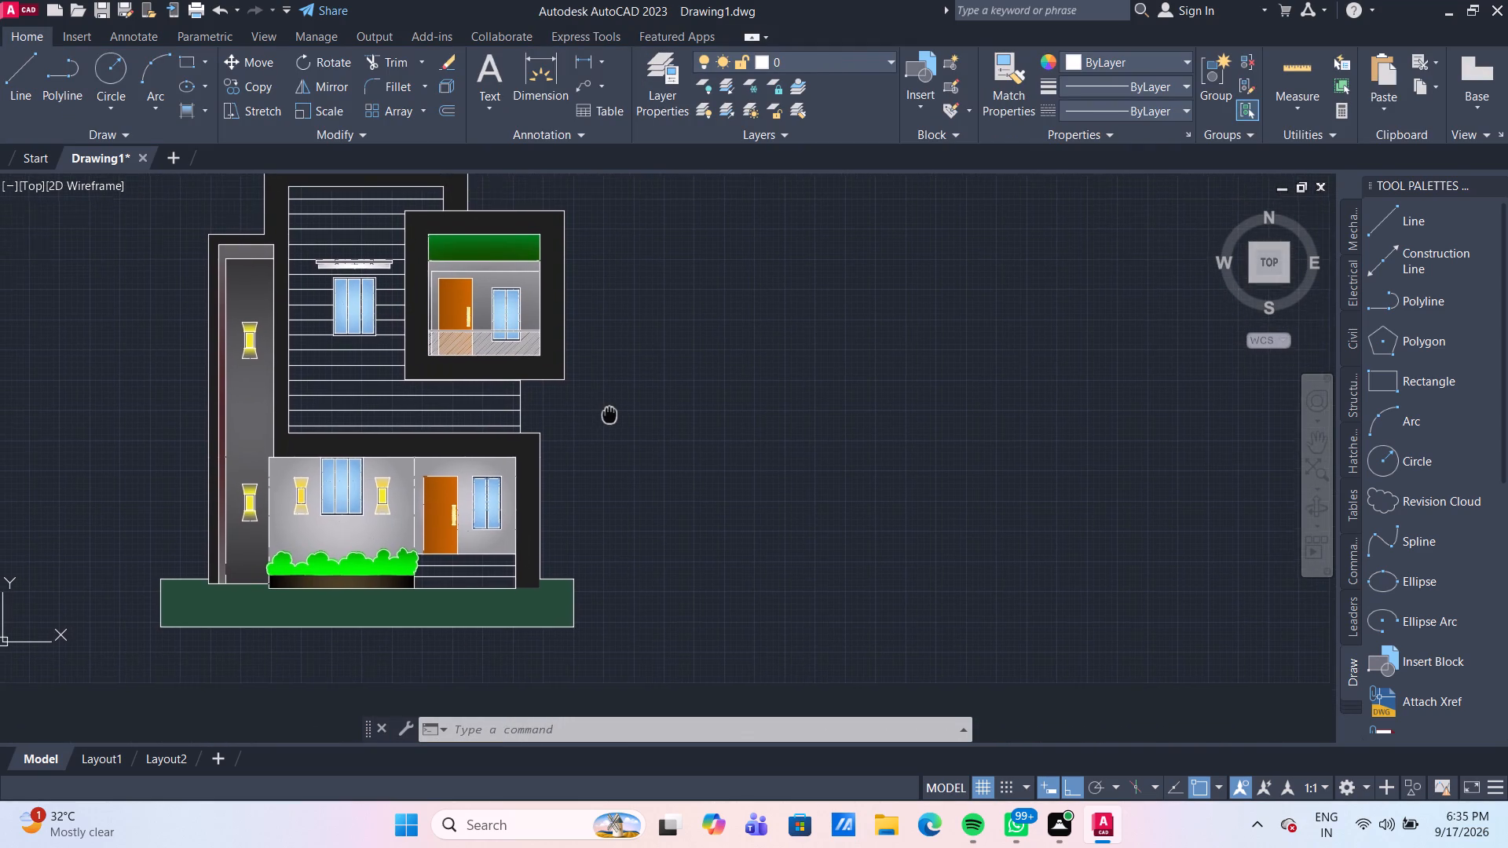
middle_drag(611, 417, 628, 433)
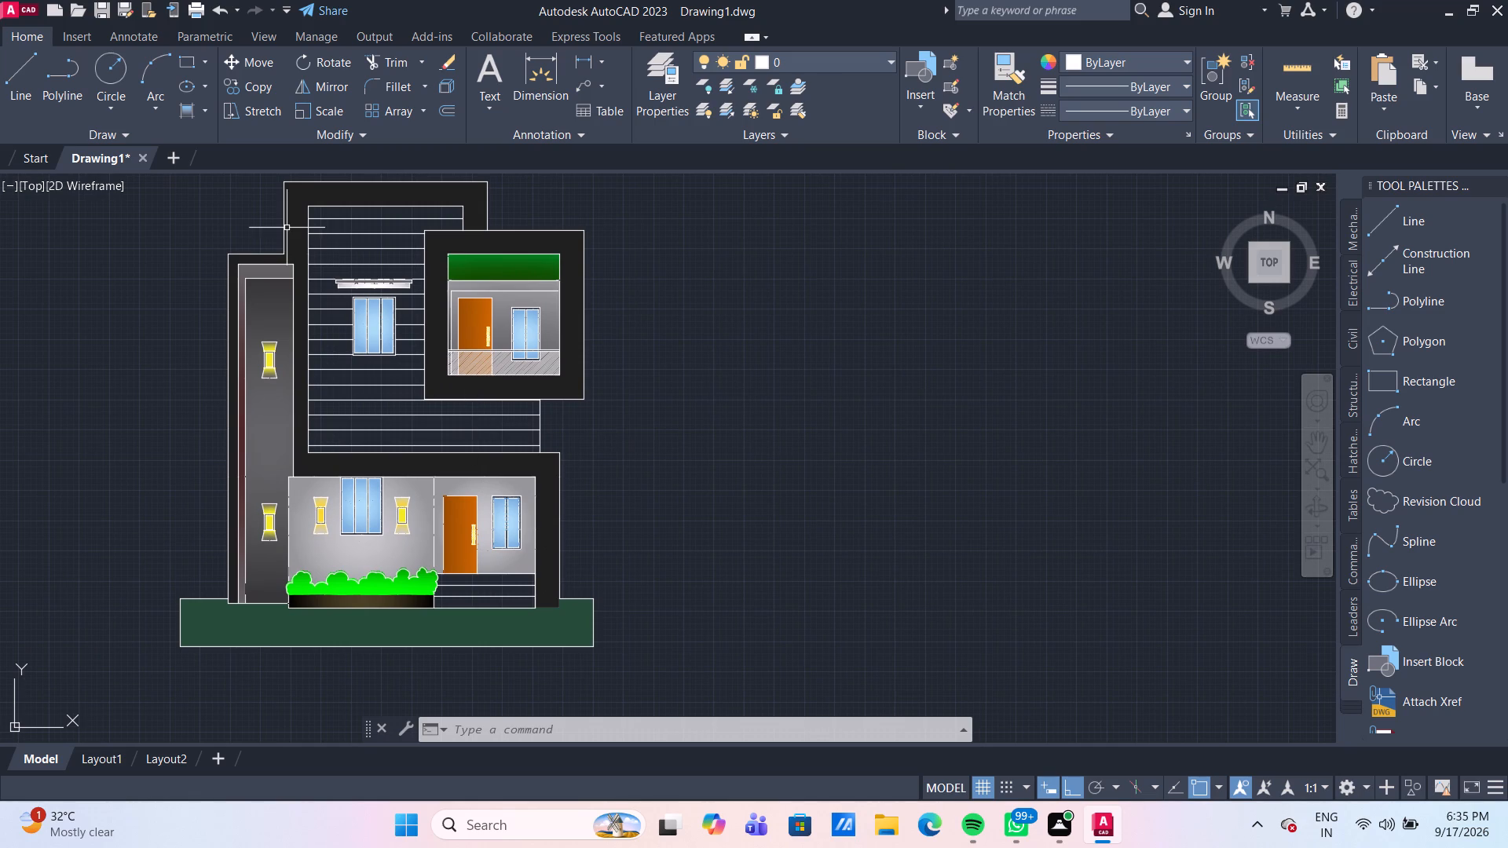
click(195, 110)
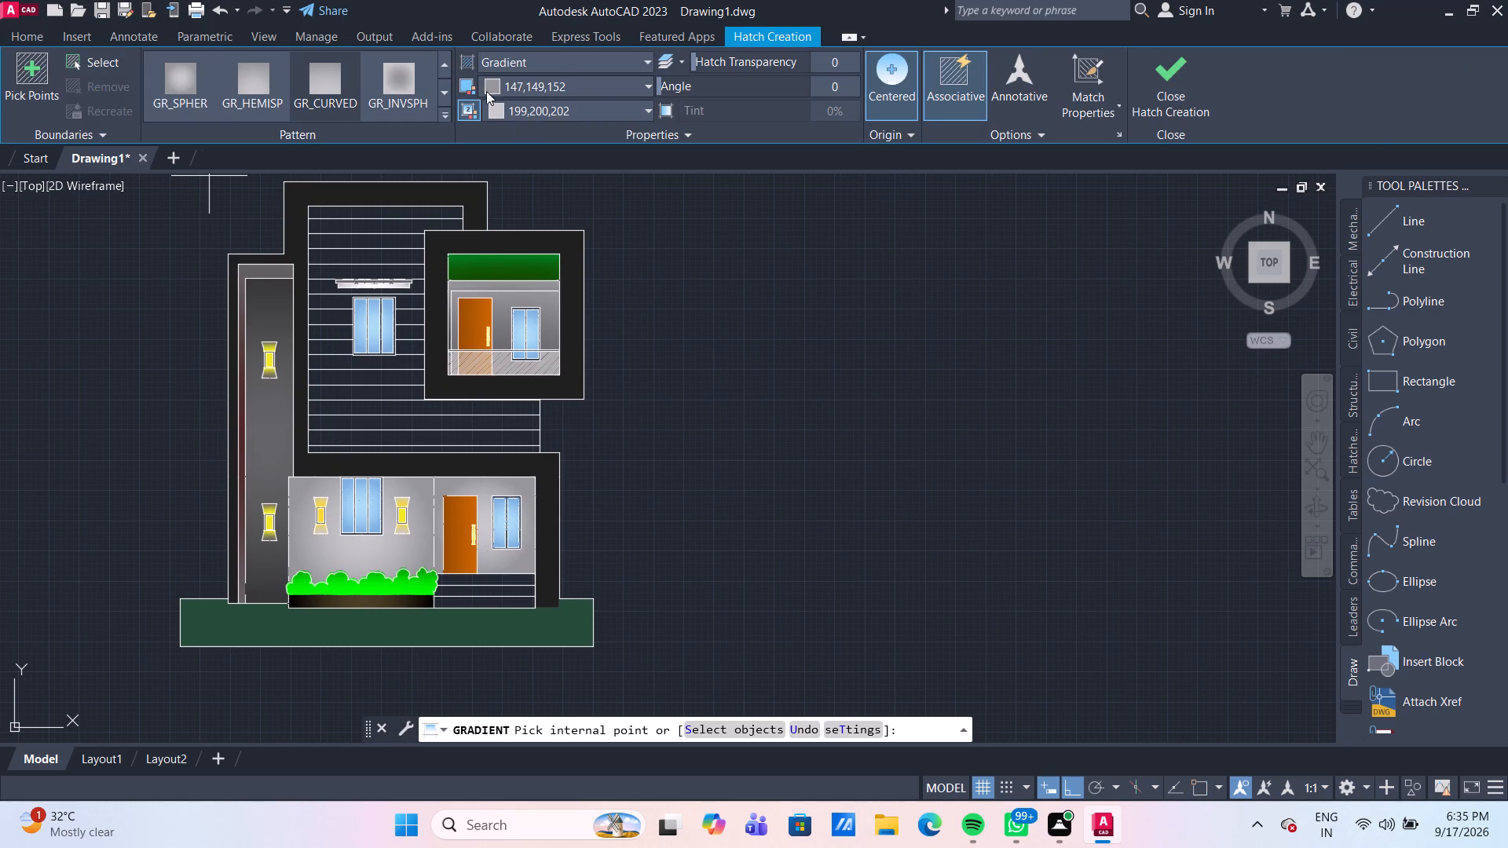
click(533, 109)
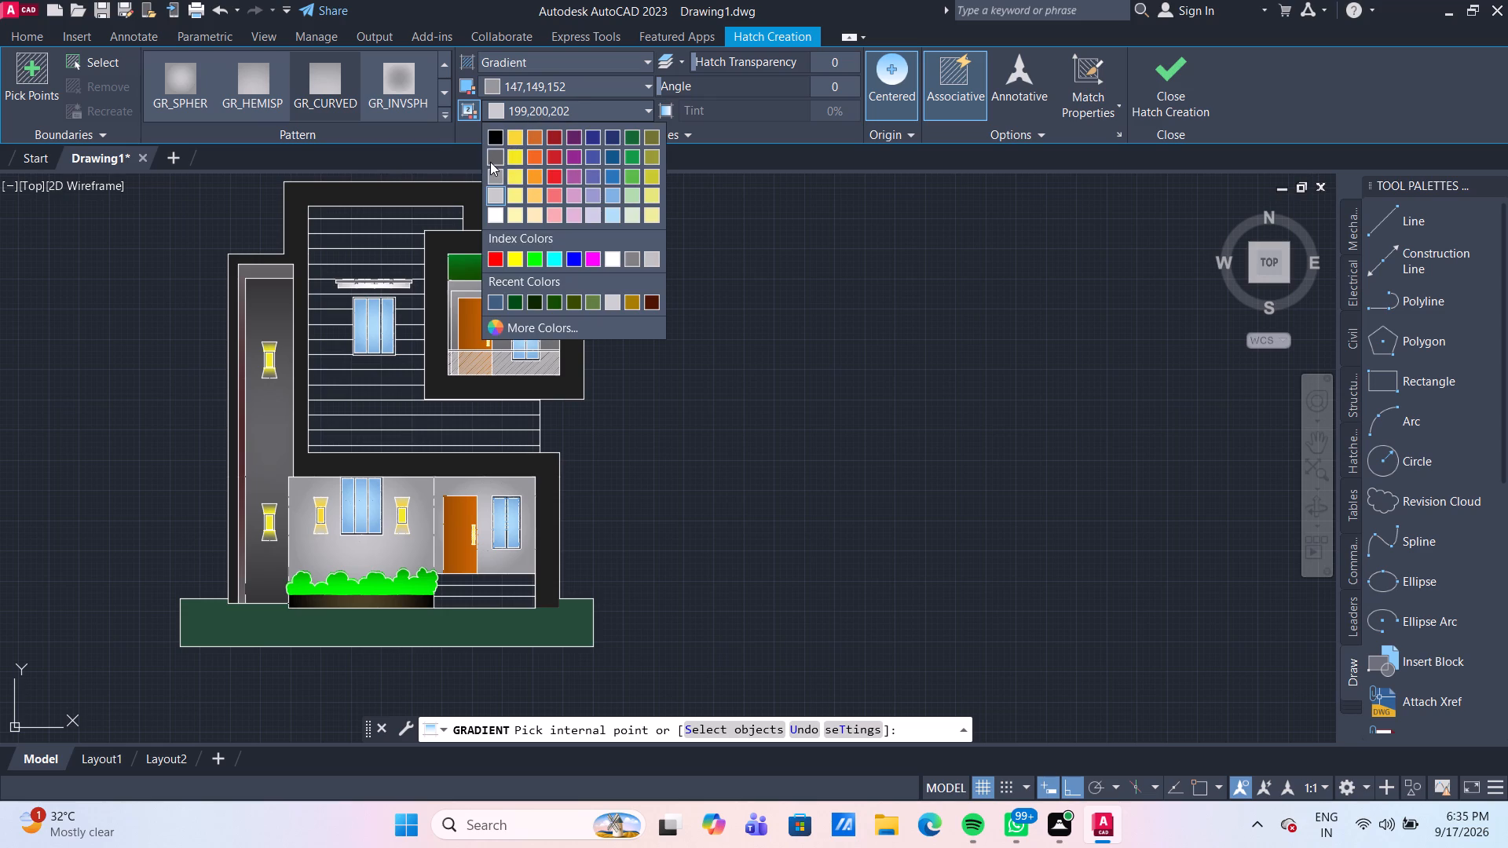
click(490, 162)
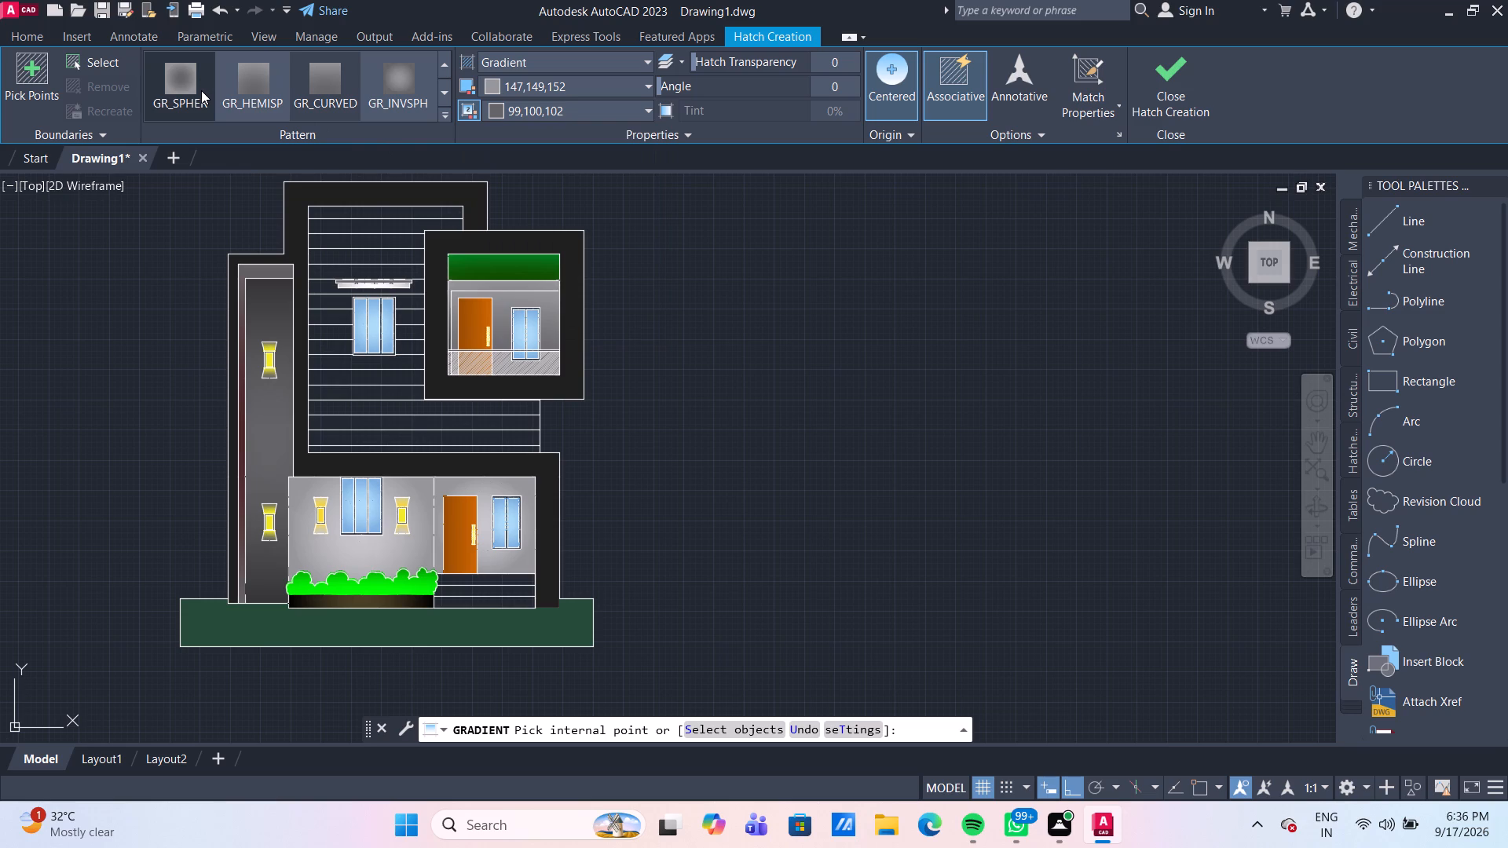
click(450, 90)
click(445, 64)
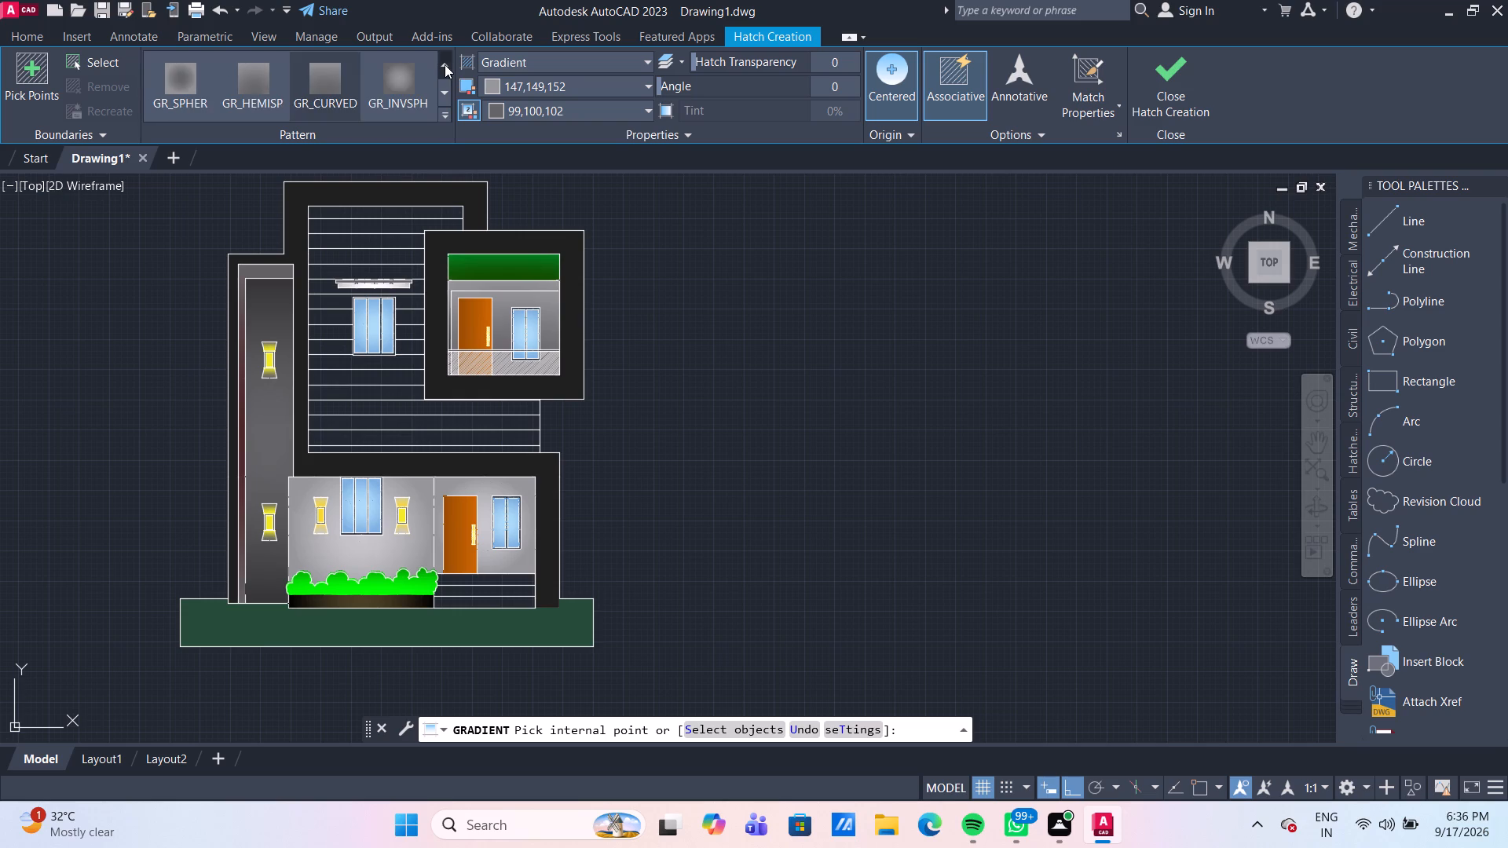
click(445, 64)
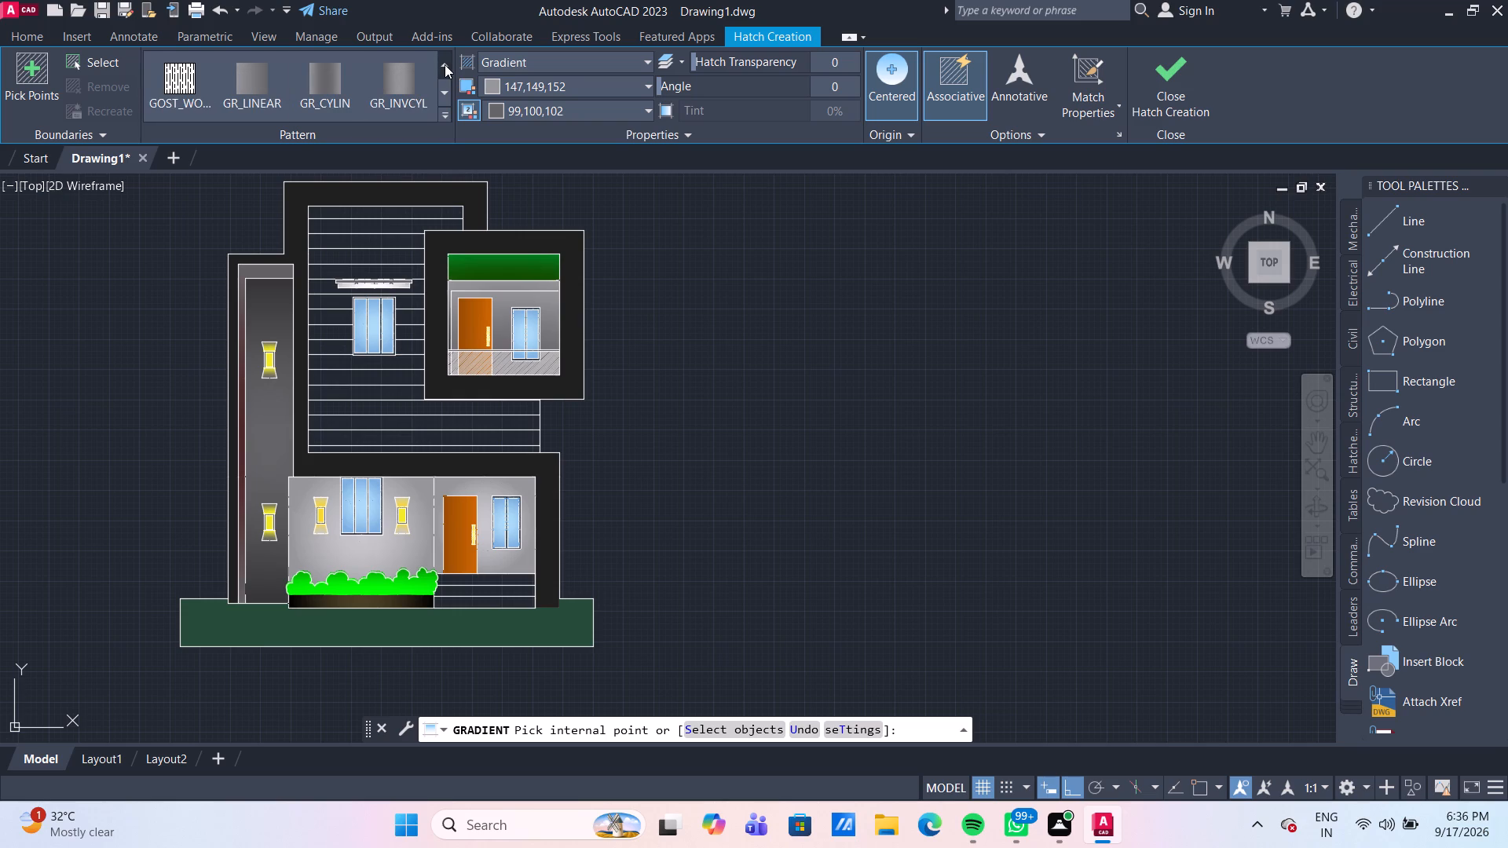
click(401, 82)
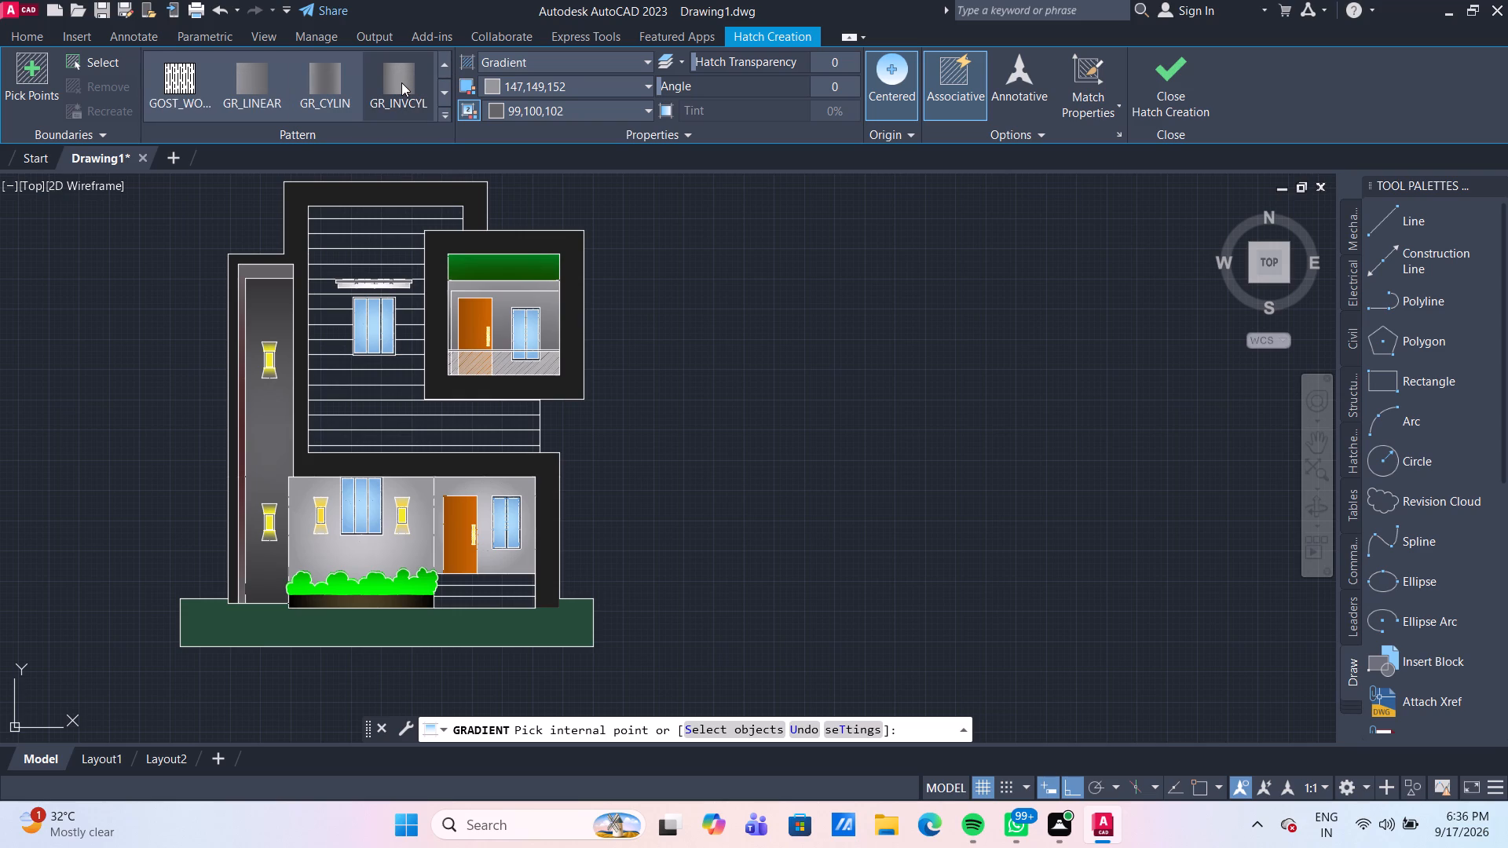
click(372, 238)
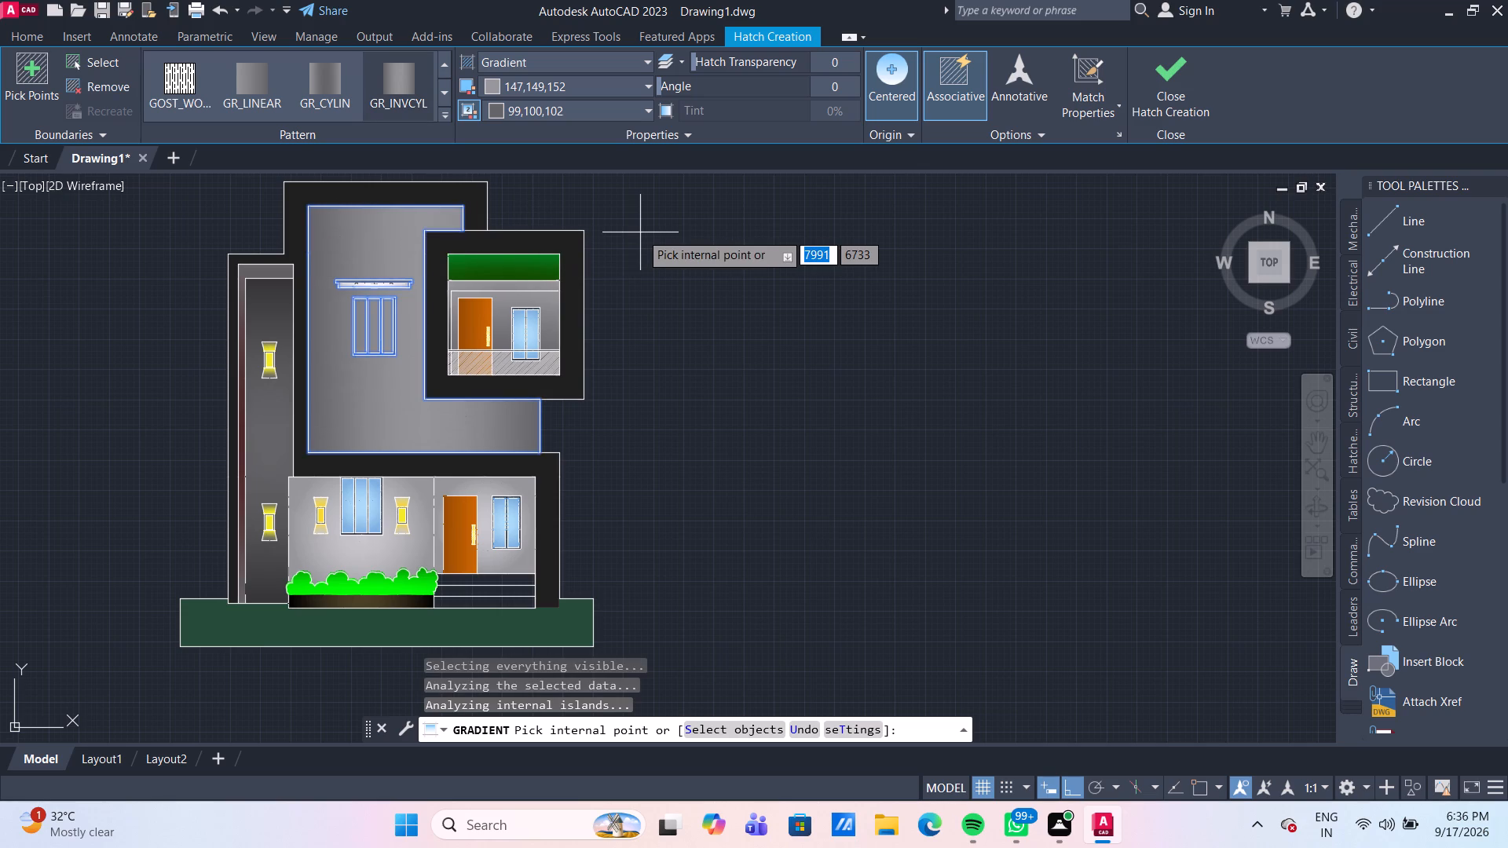
key(Escape)
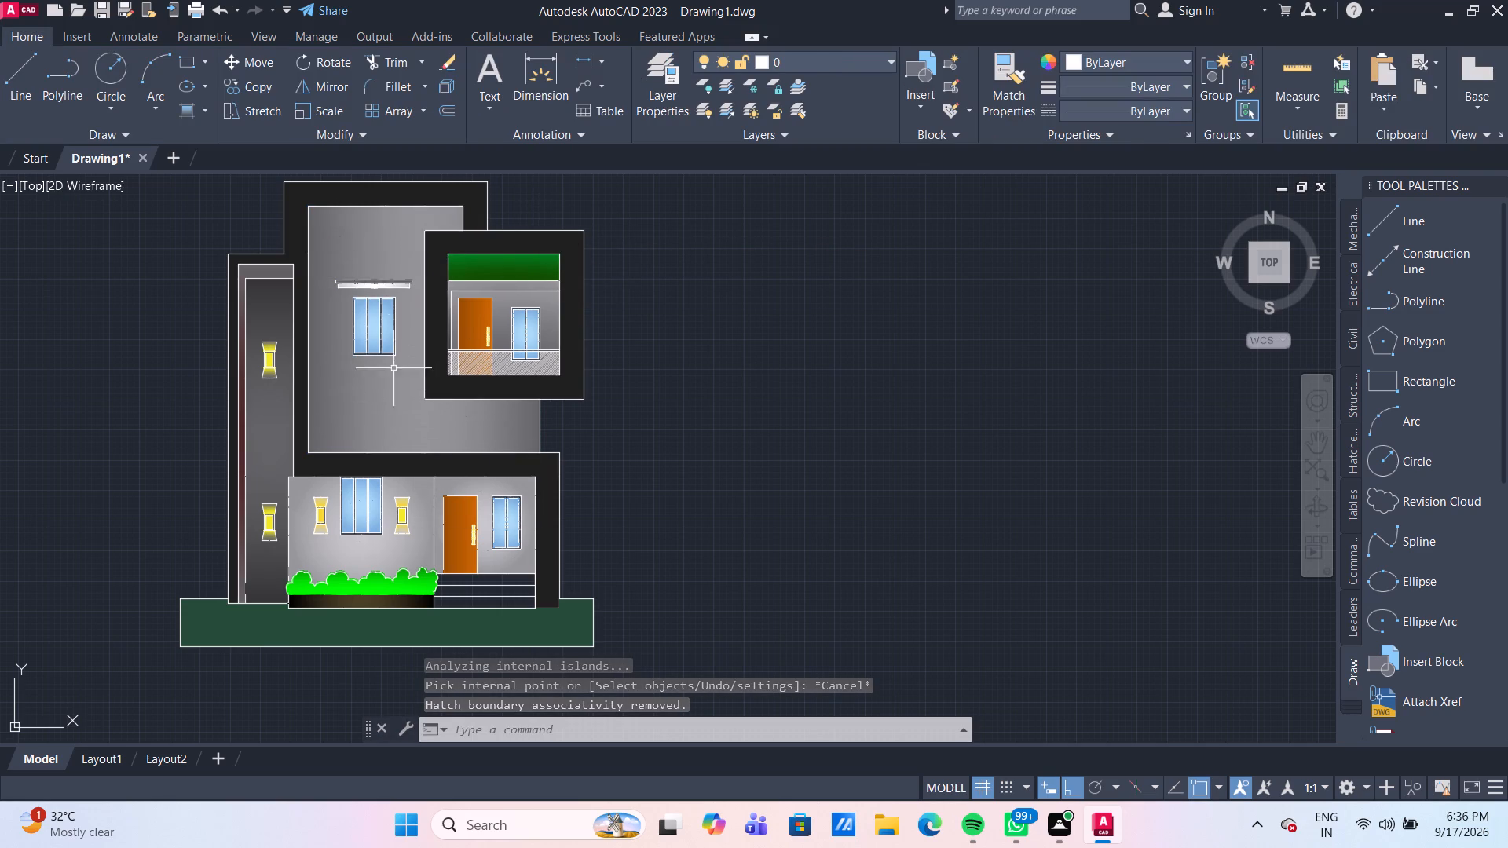
Send all hatches in the drawing behind the other objects.
click(357, 132)
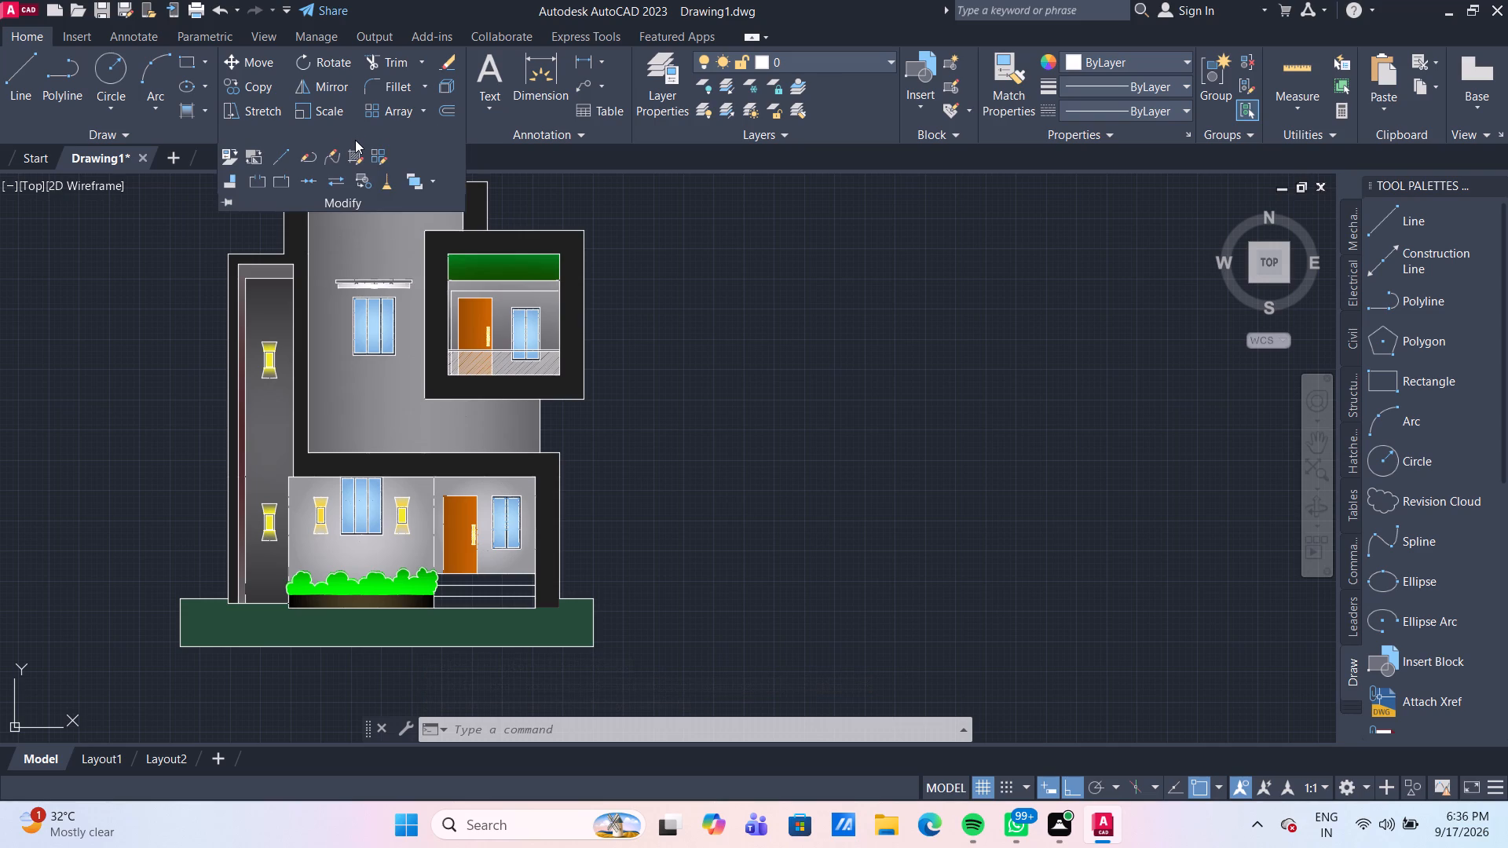
click(430, 182)
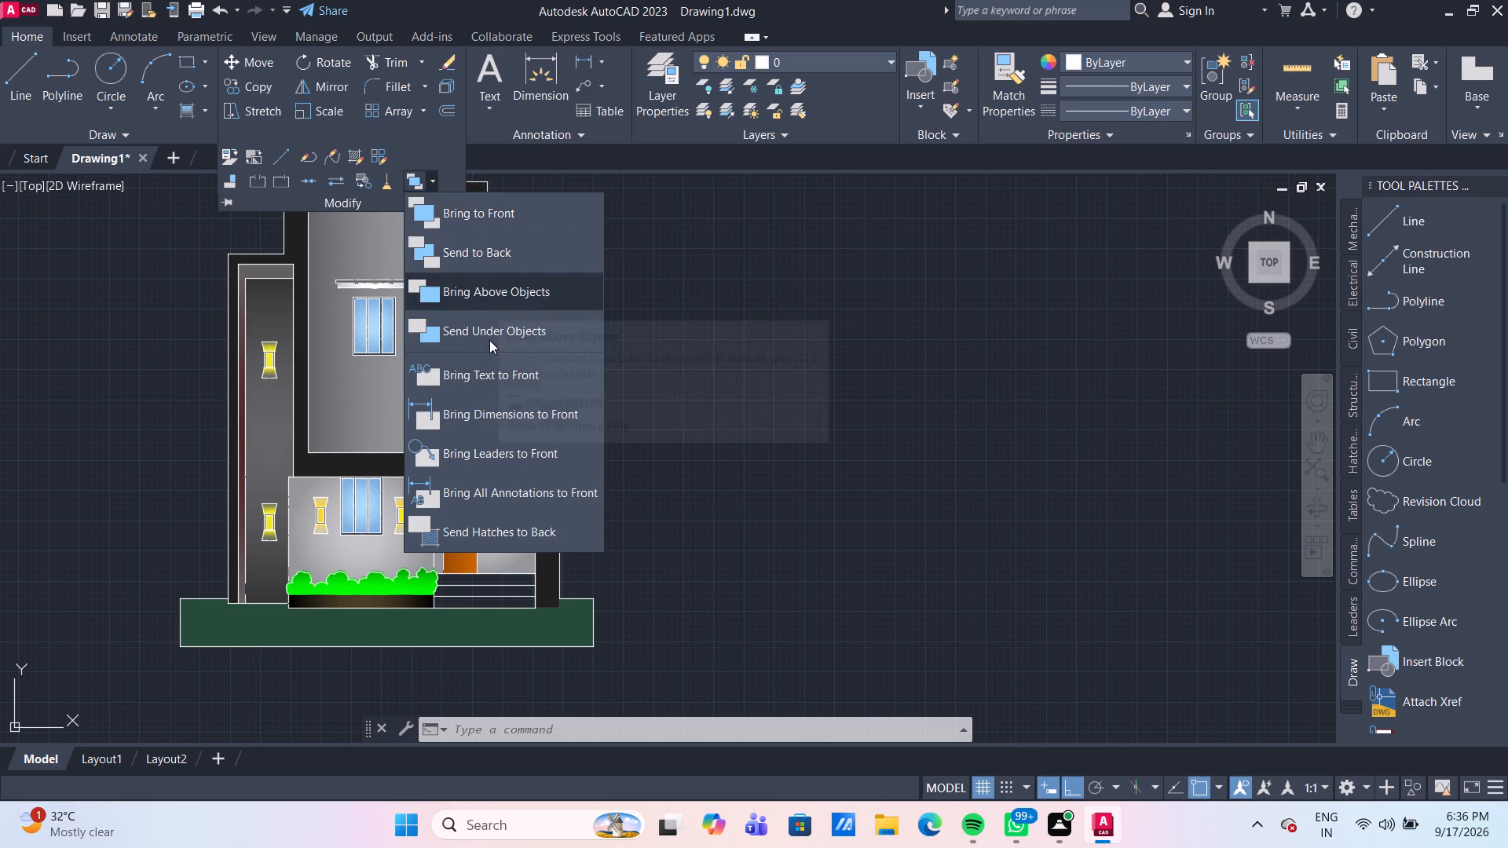
click(507, 533)
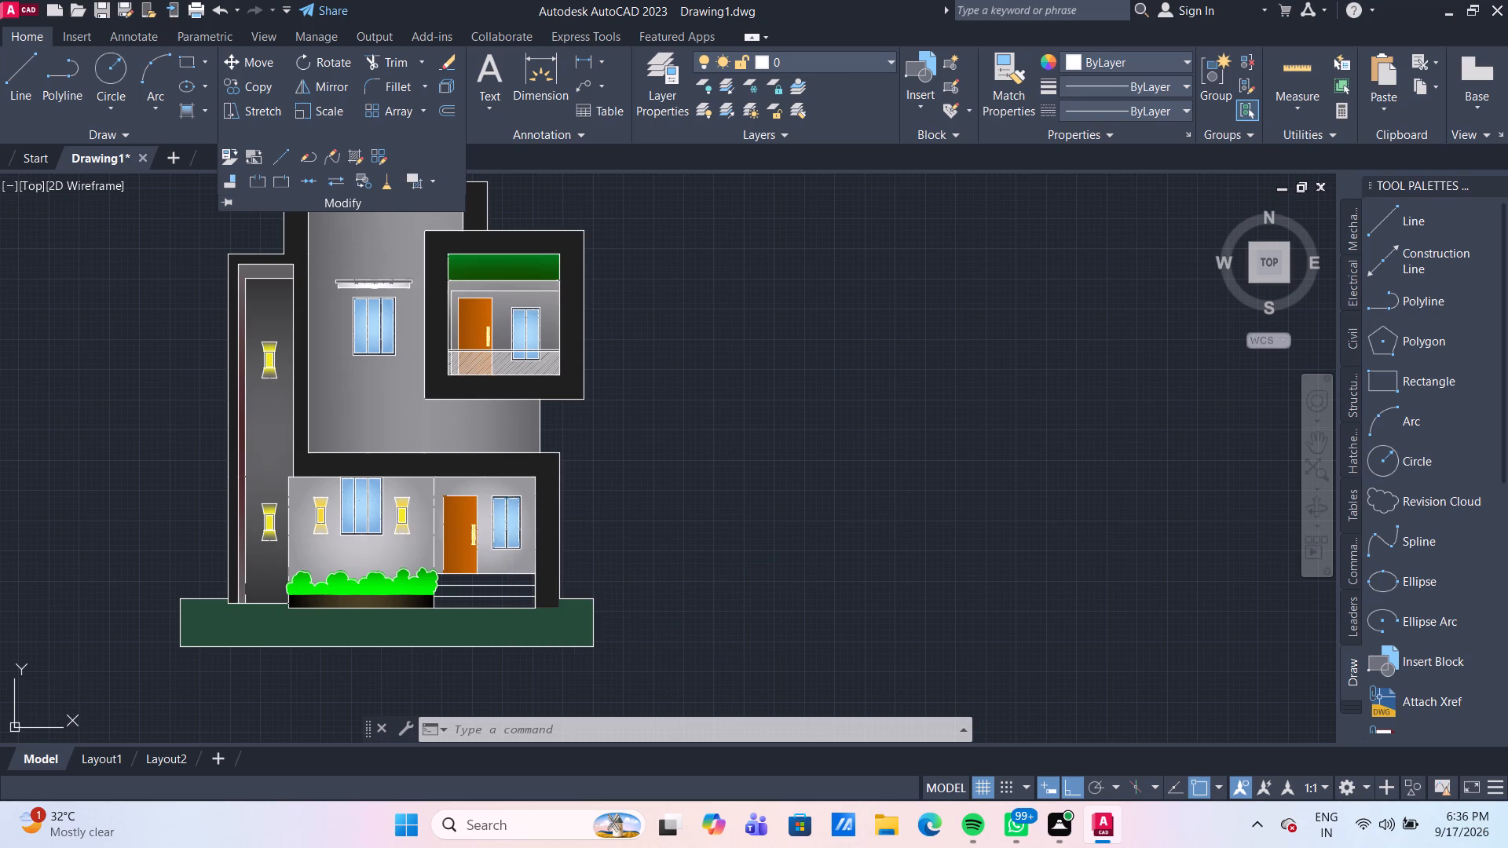
Undo the hatch send-to-back operations and the inverted-cylindrical gradient fill on the upper-floor wall.
click(360, 390)
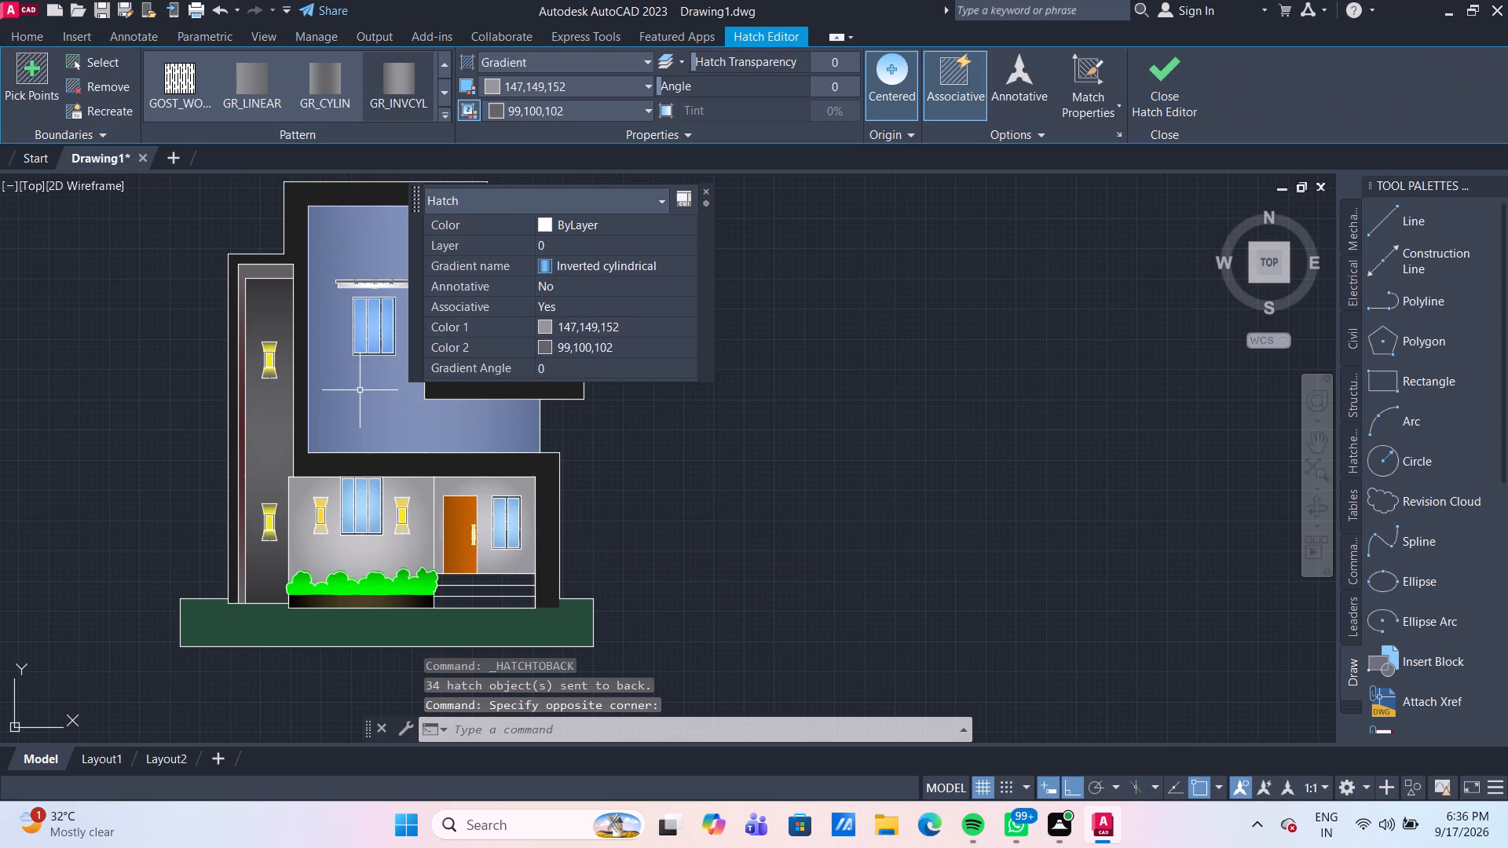
key(Return)
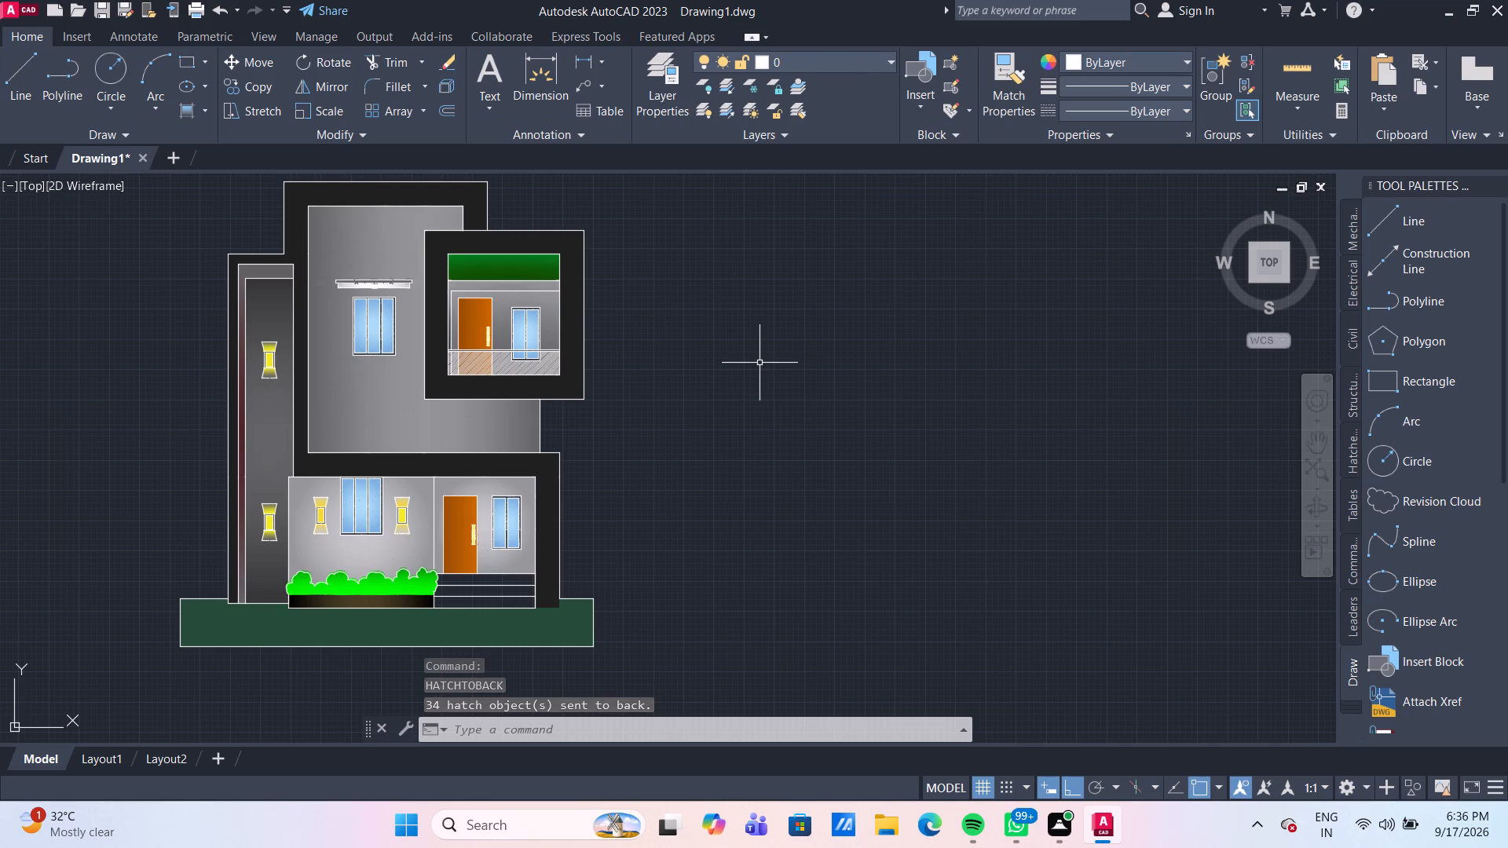
key(ctrl+z)
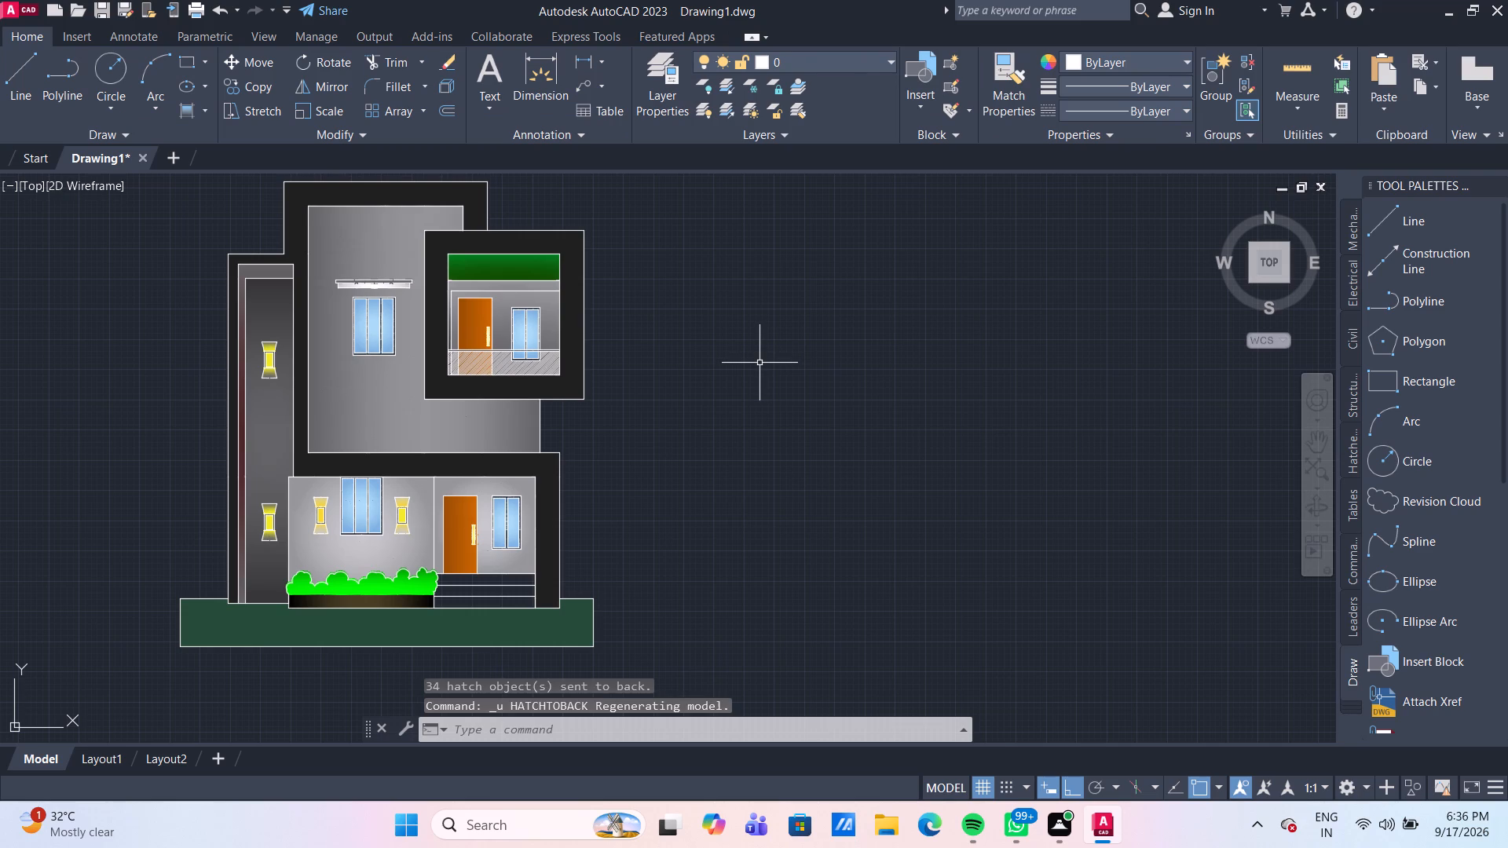
key(ctrl+z)
key(ctrl+z)
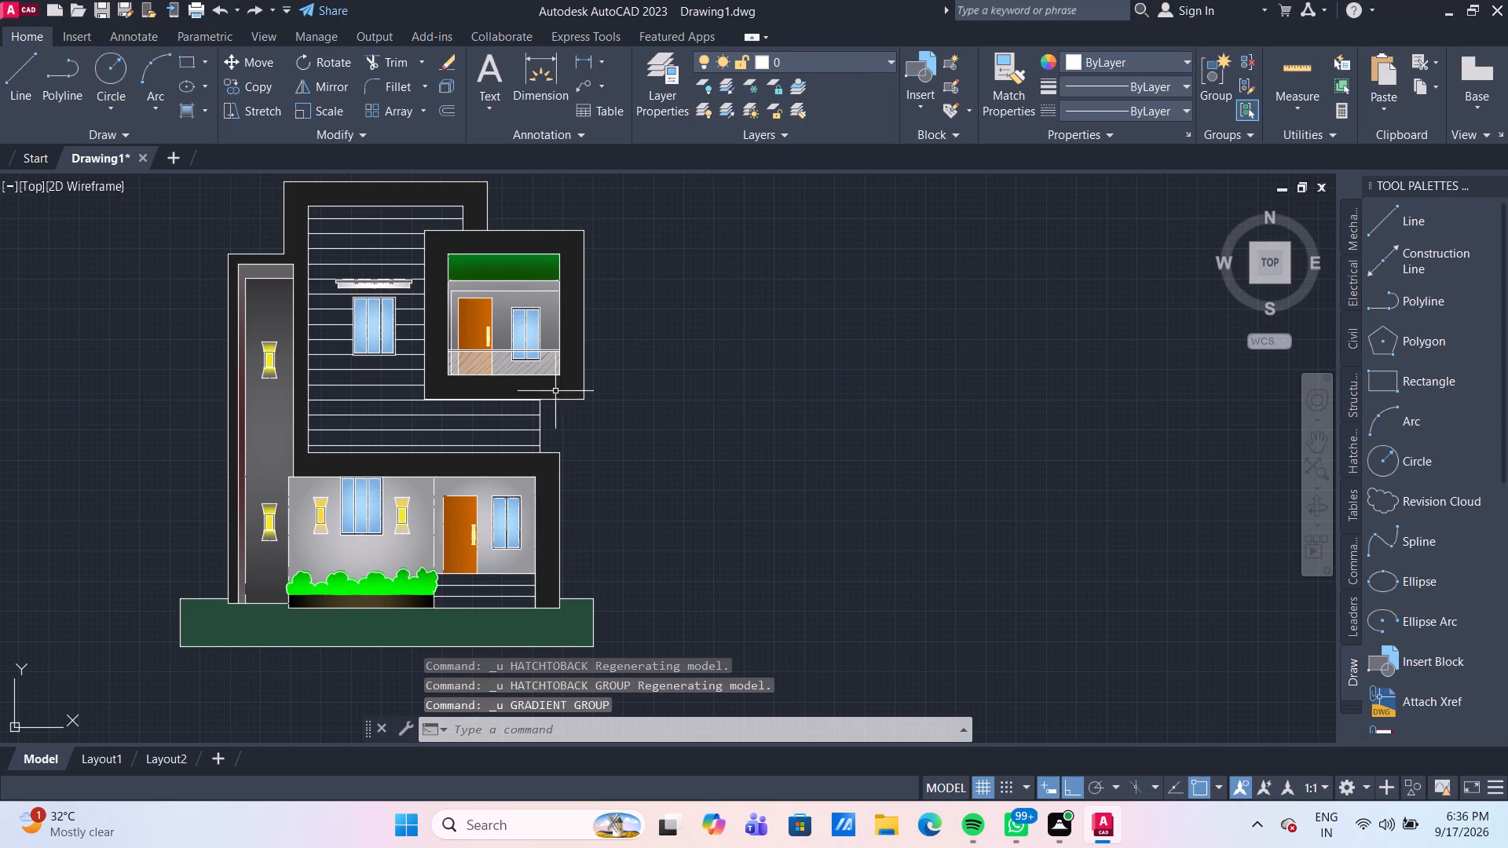
Delete the ANSI31 horizontal-line hatch from the upper-floor wall around the triple window.
click(369, 411)
click(368, 397)
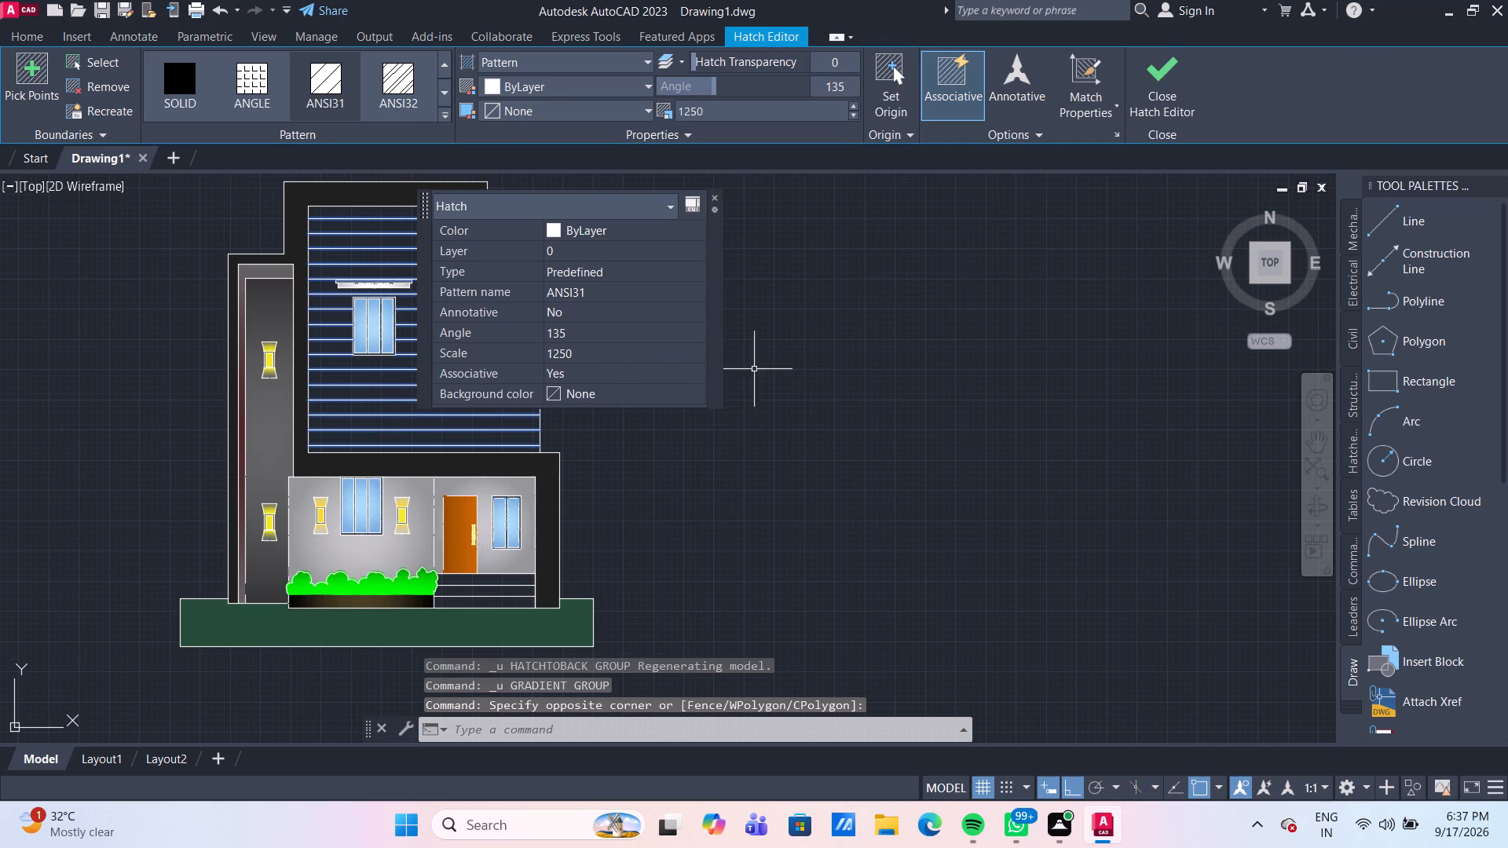
key(Delete)
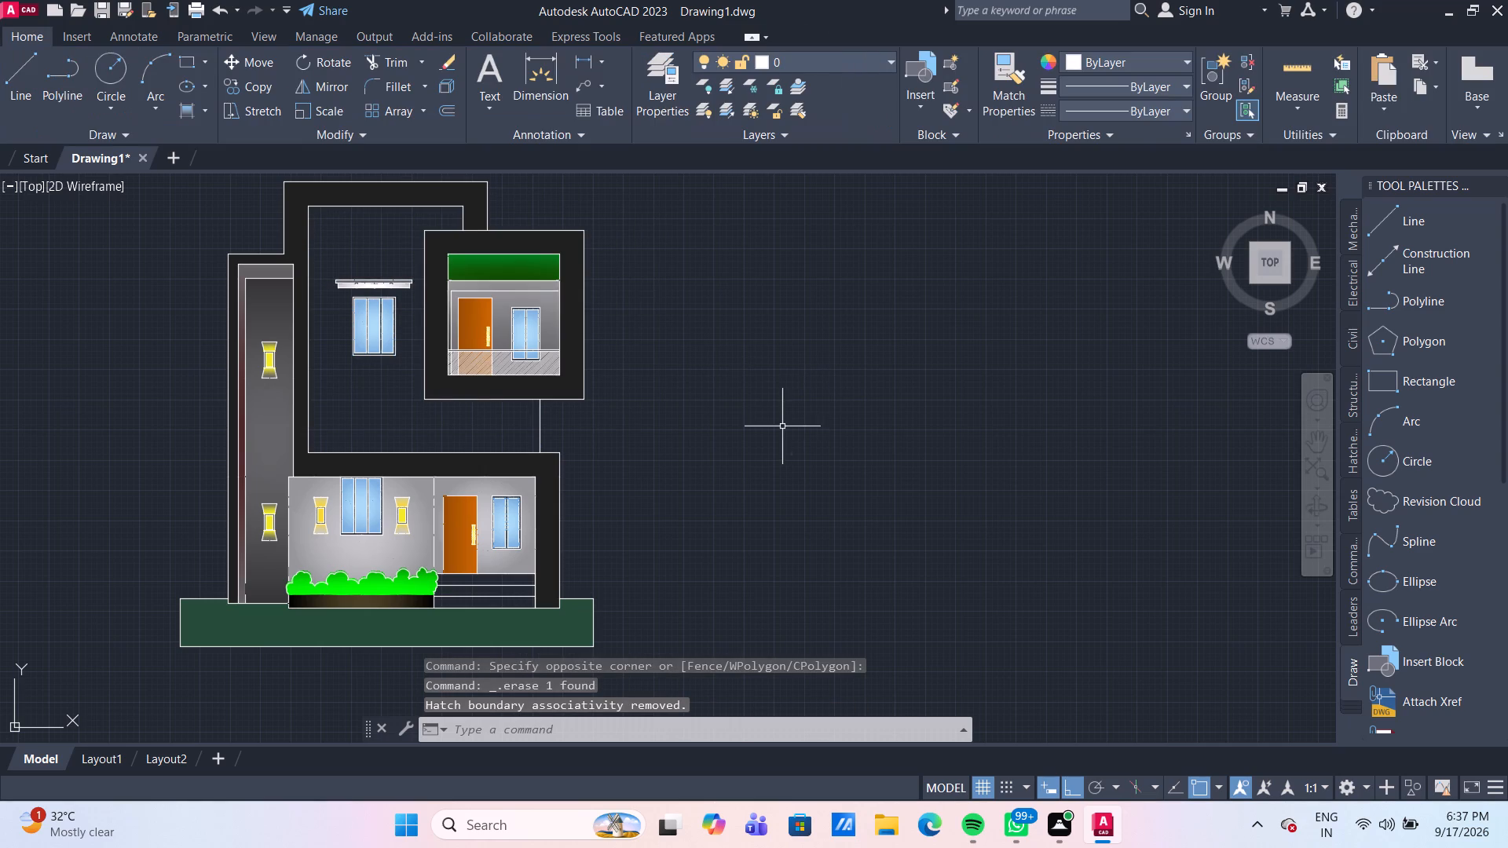
Fill the bare upper-floor wall around the triple window with a gradient in colours 147,149,152 and 199,200,202.
click(191, 112)
click(346, 419)
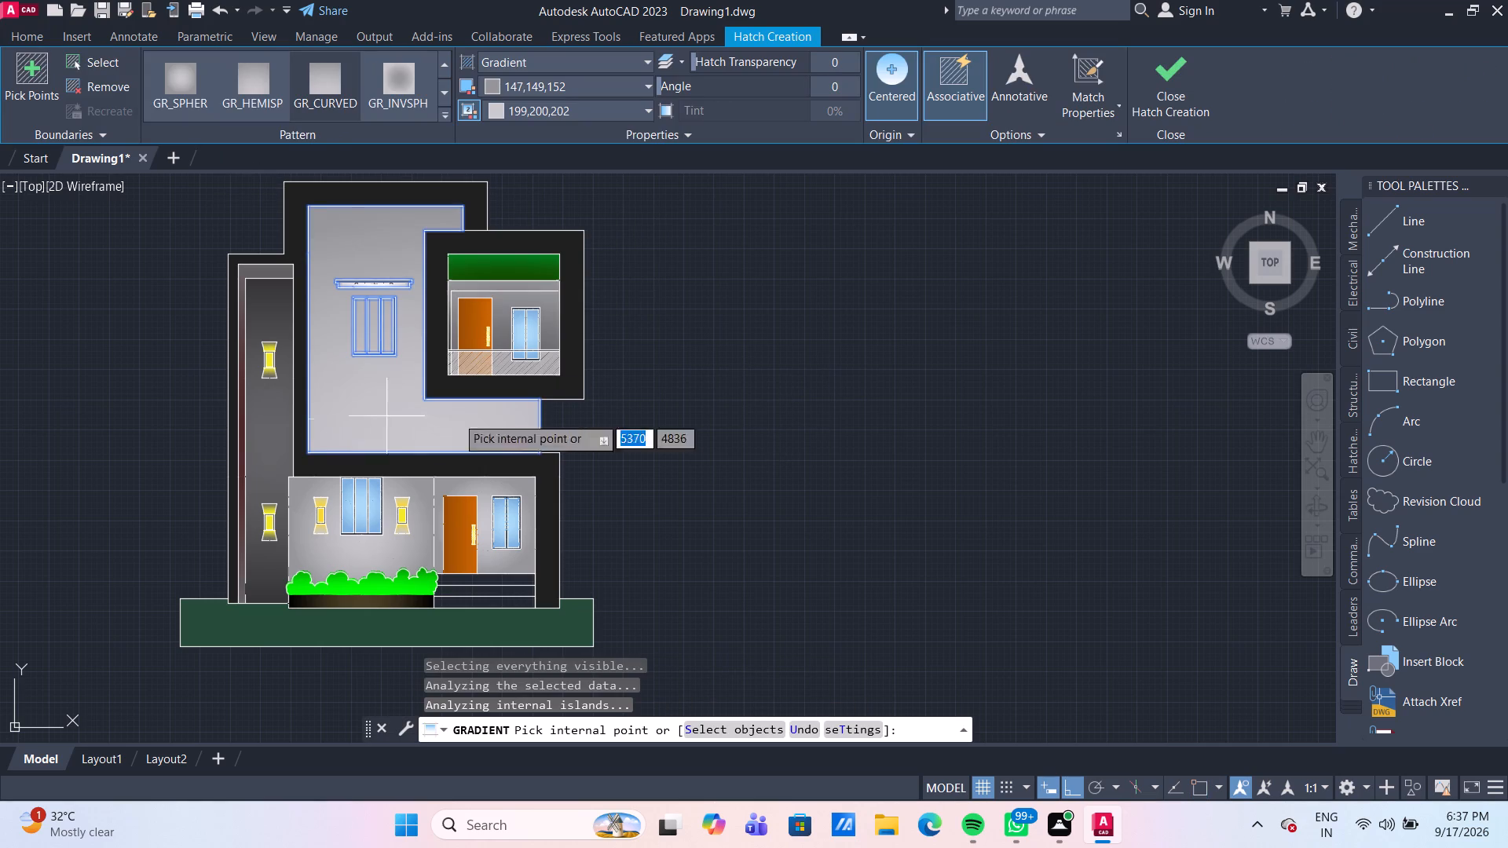
key(Escape)
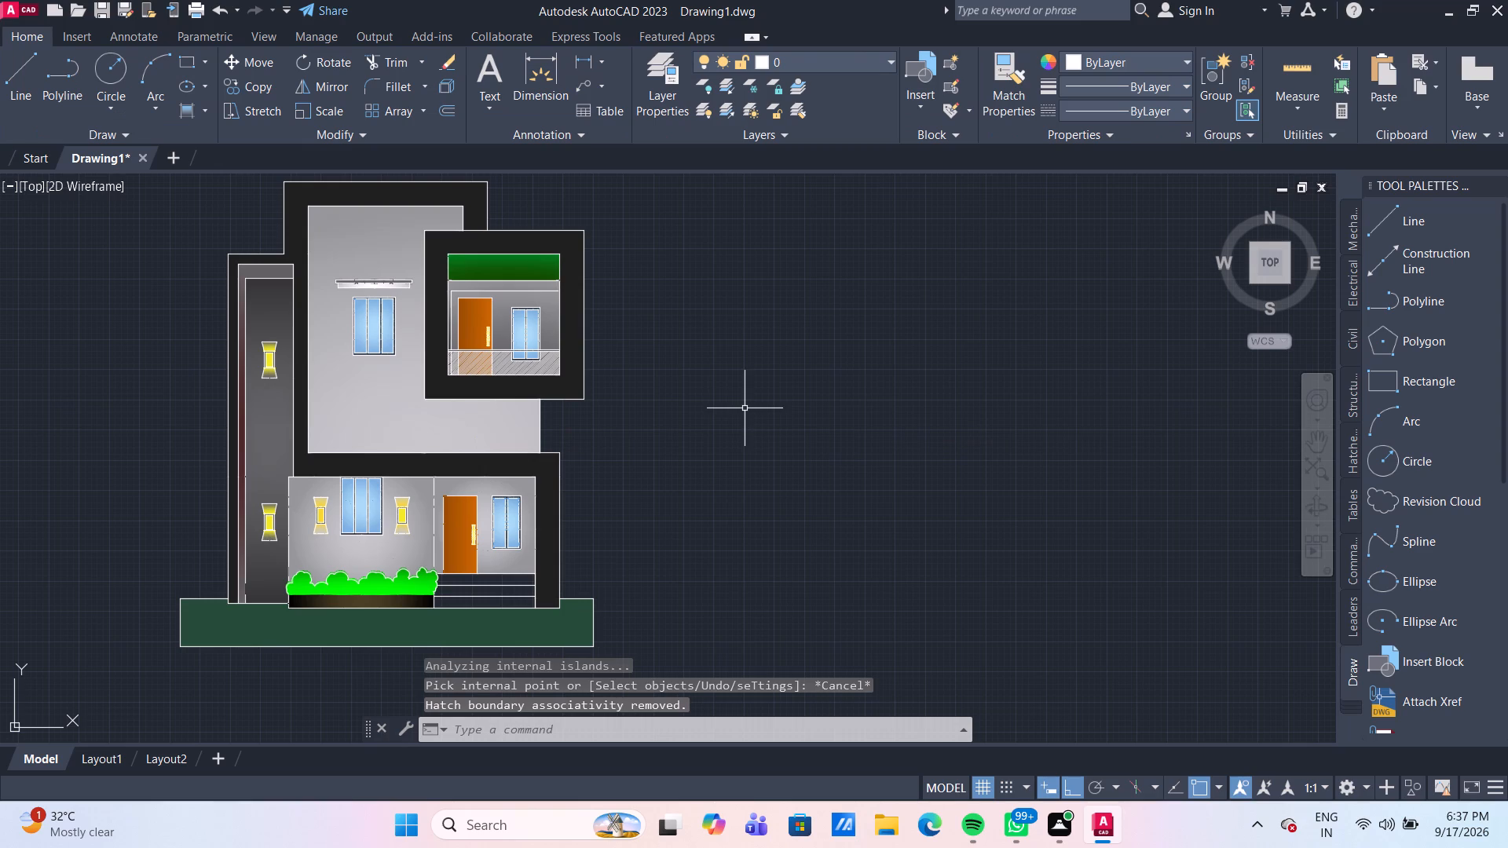
Hatch the upper-floor wall over its gradient with the ANSI31 pattern at angle 135 and scale 50, in colour 254.
click(208, 108)
click(199, 137)
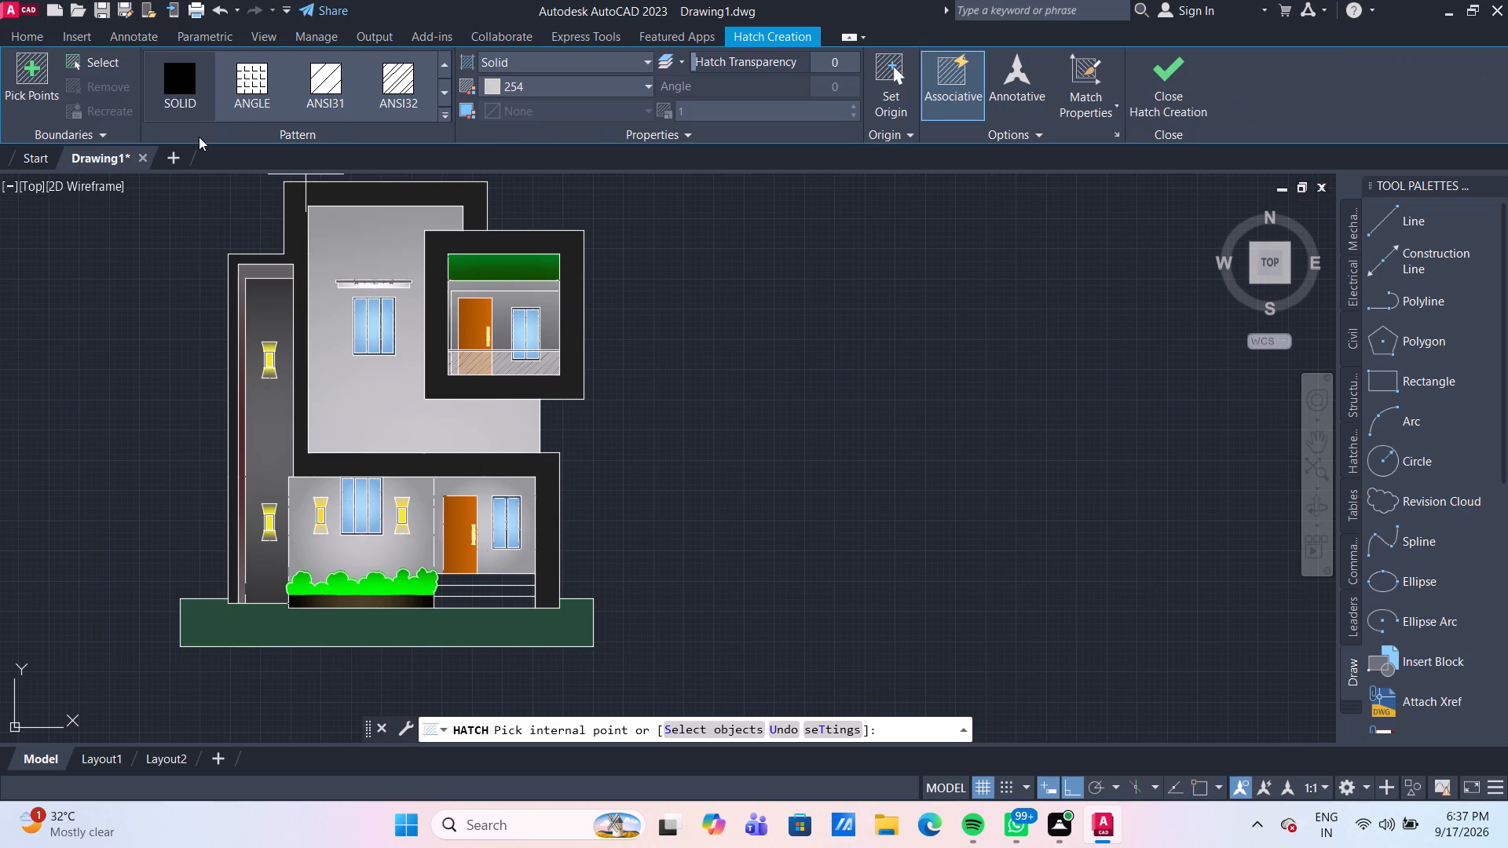
click(322, 80)
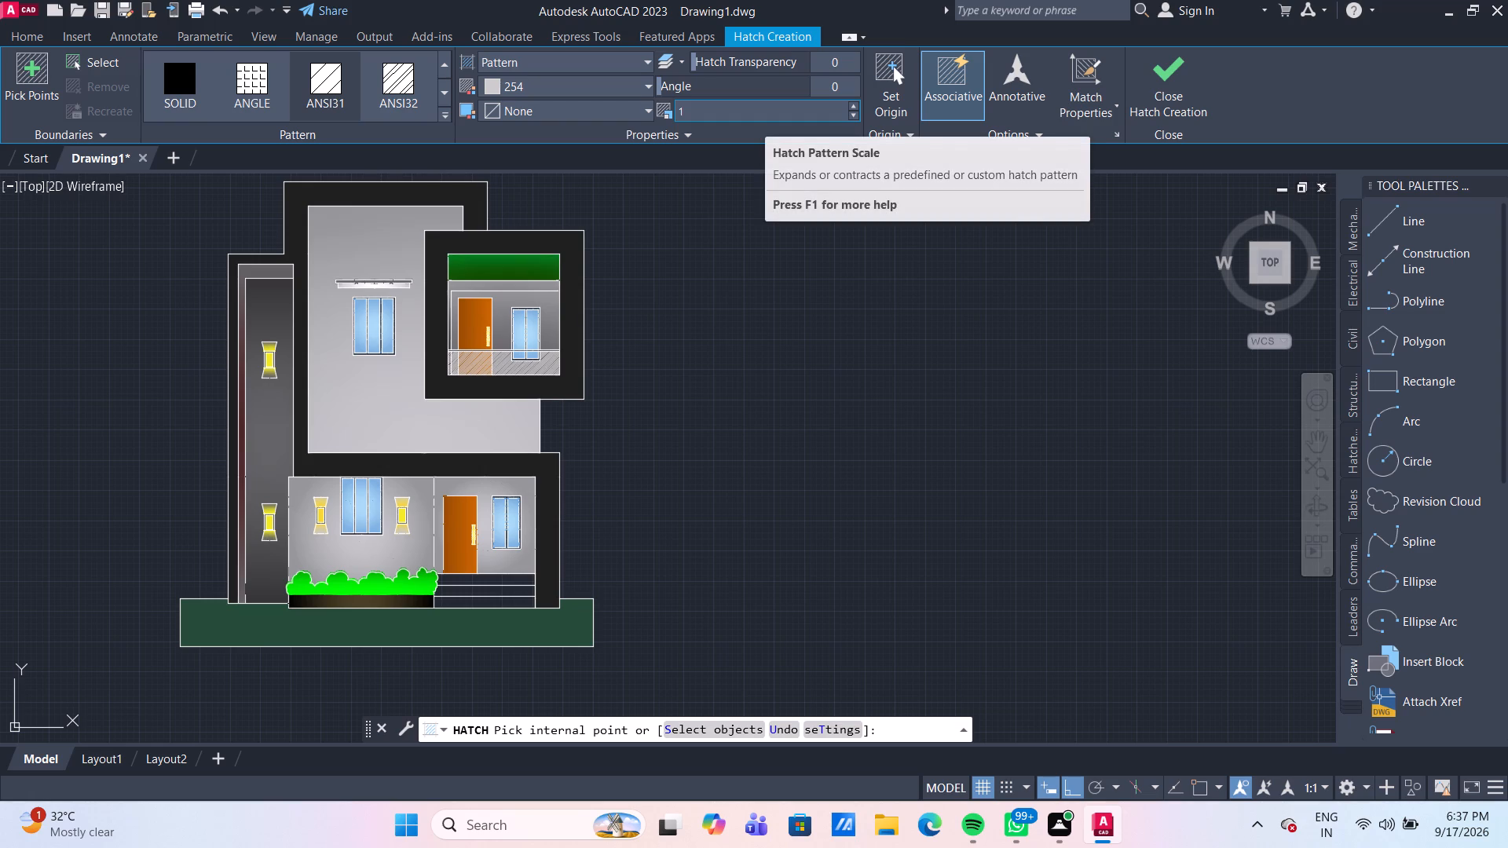
click(845, 90)
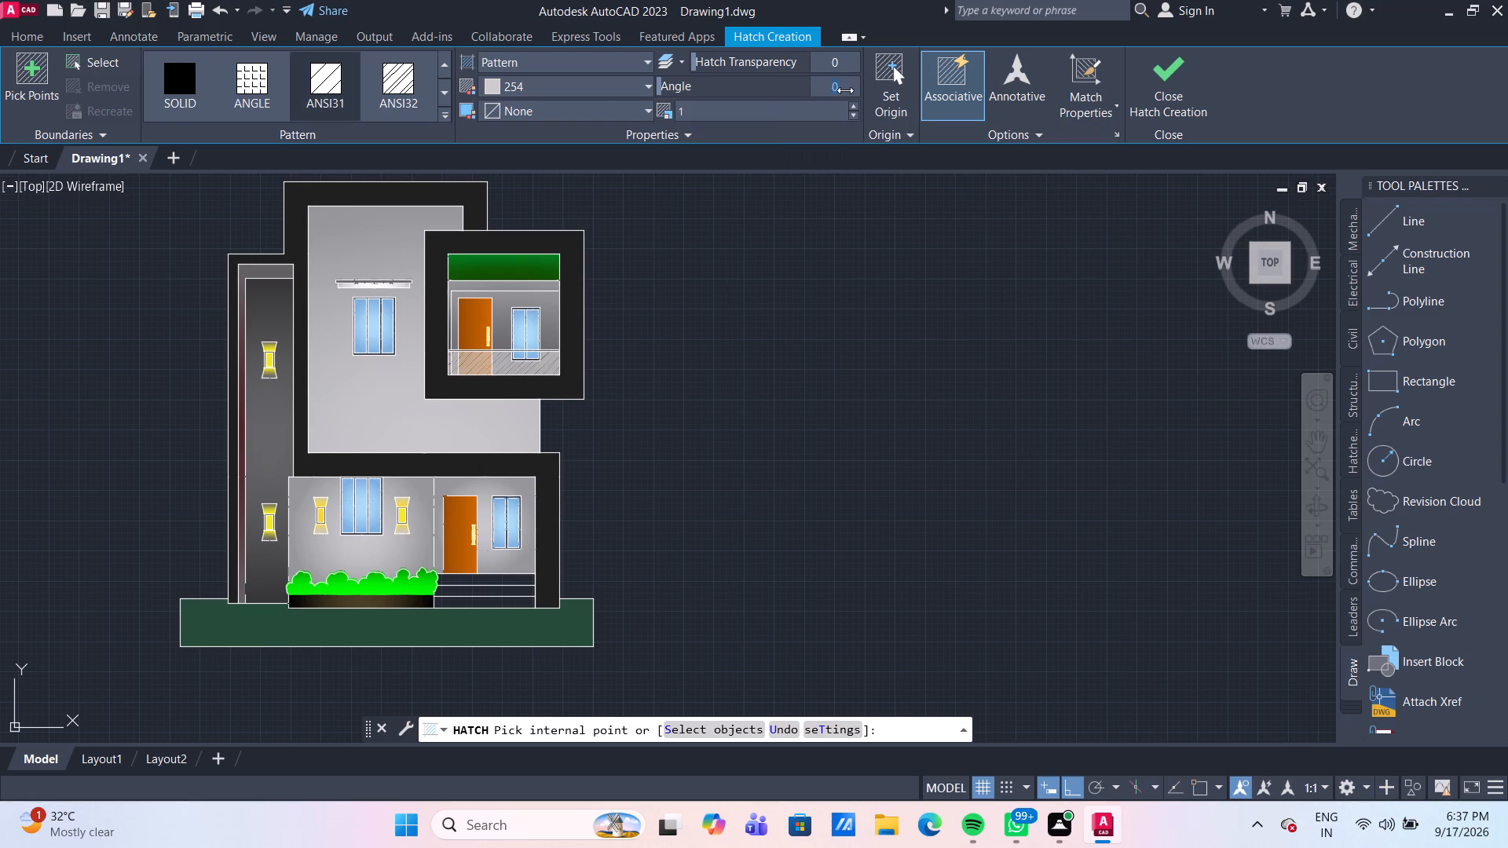
text(135)
key(Return)
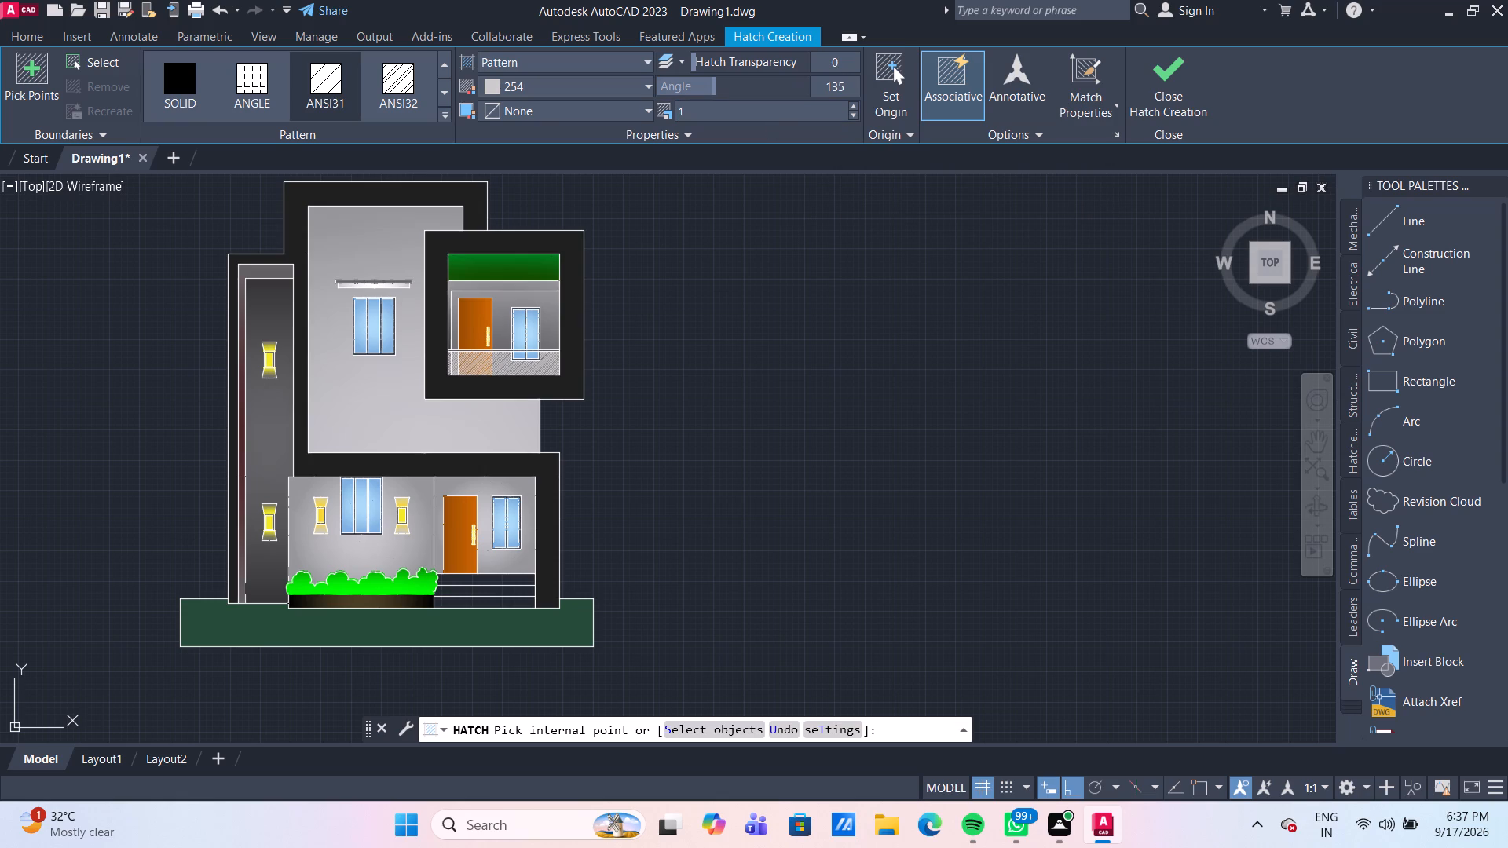
click(767, 111)
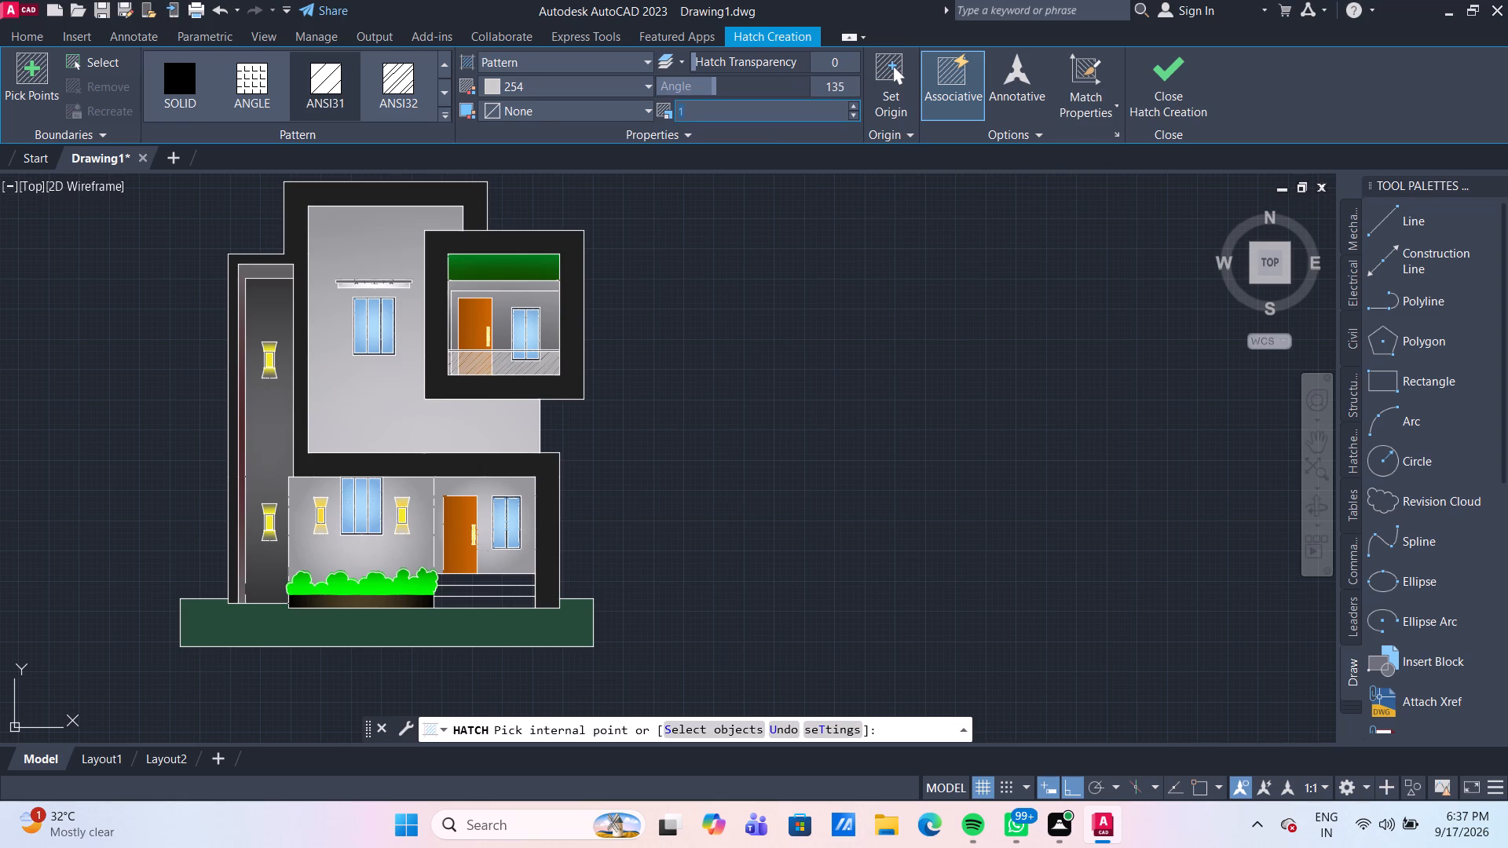
text(50)
key(Return)
click(338, 388)
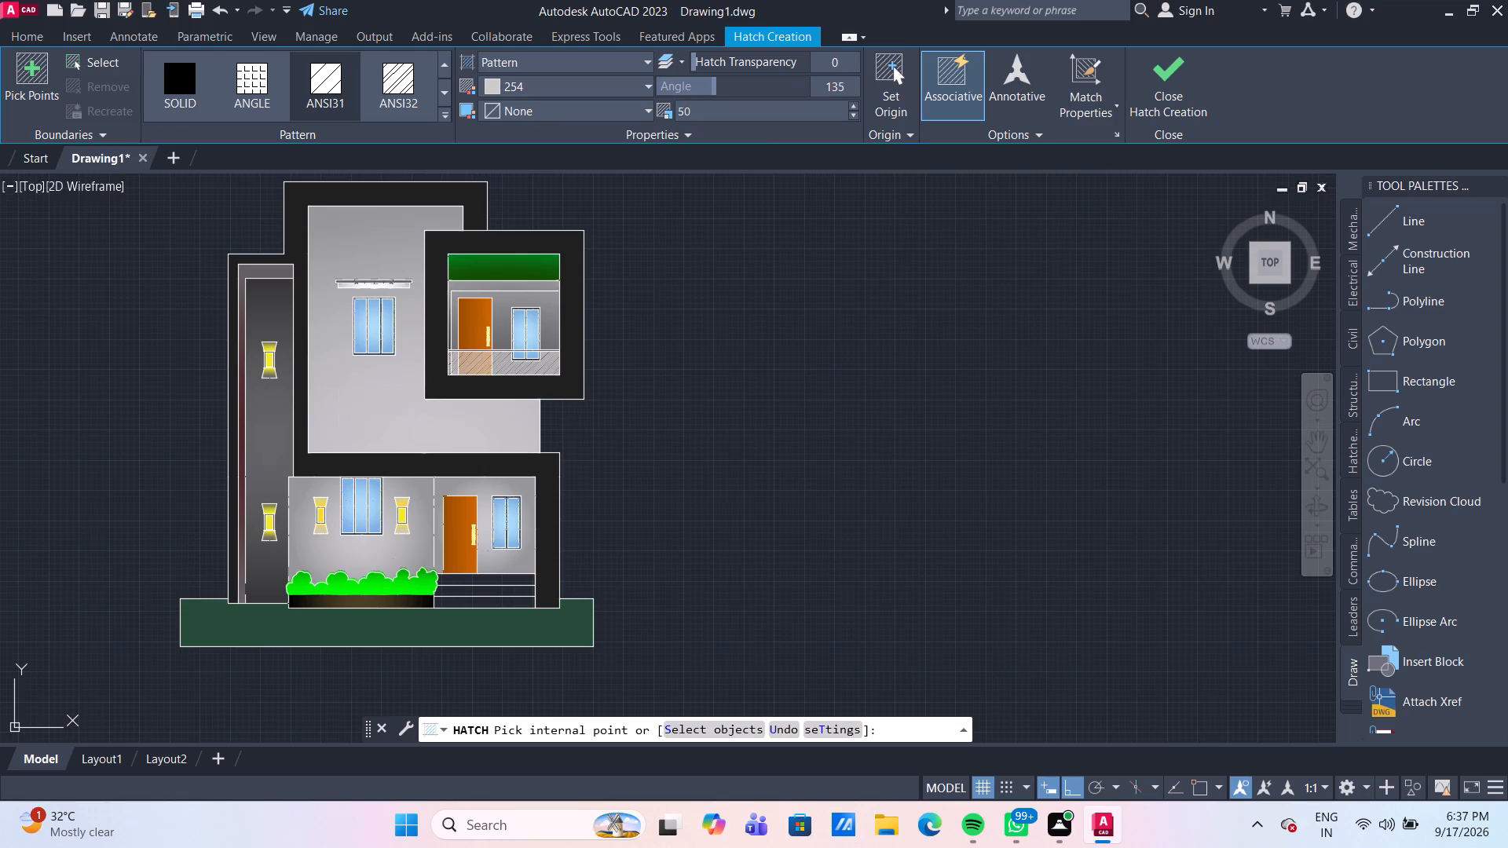
scroll(338, 388, up, 2)
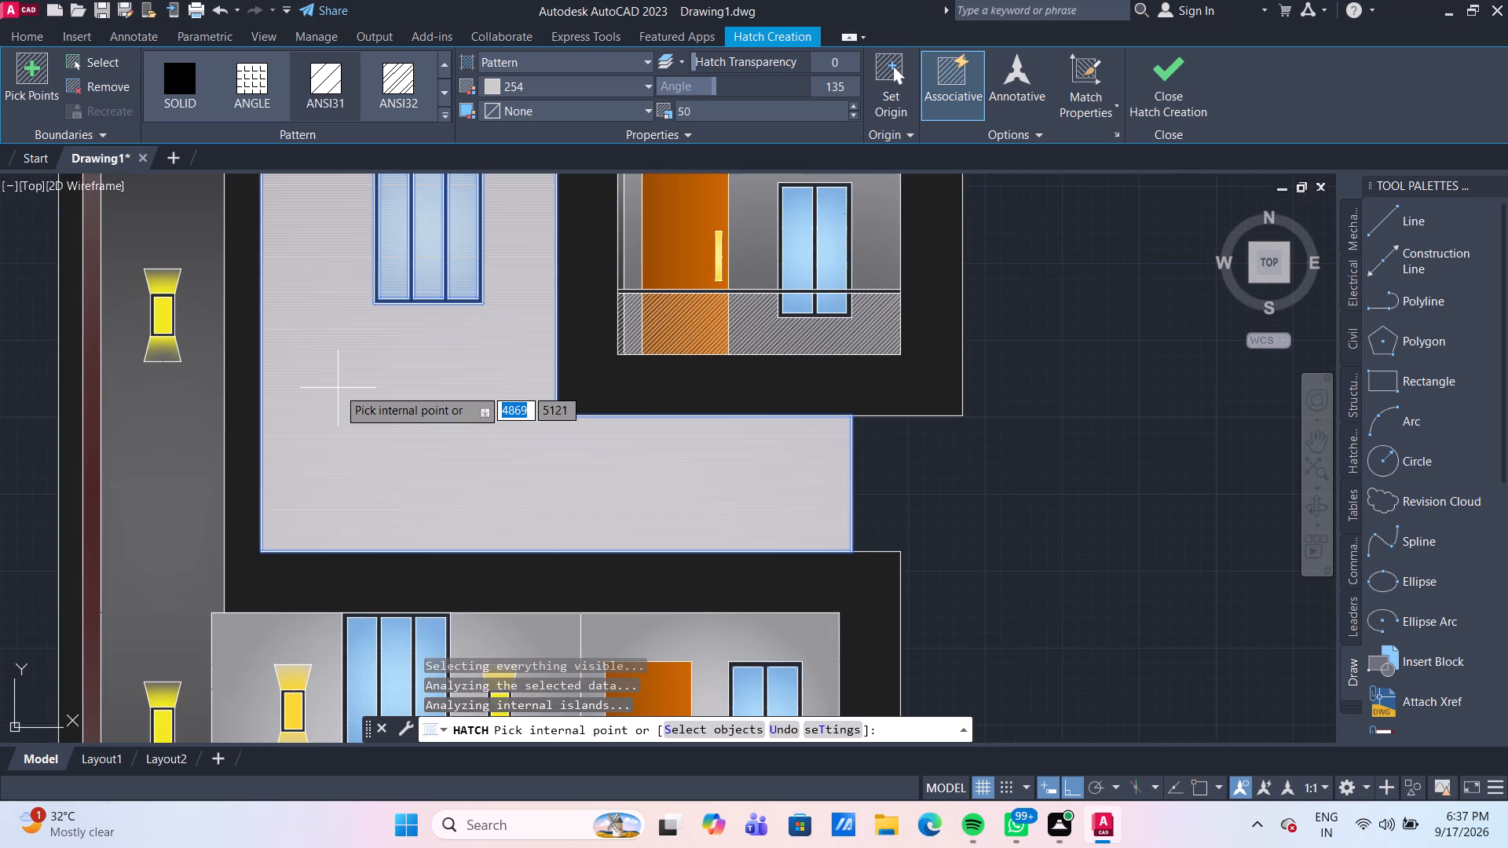
scroll(338, 388, up, 2)
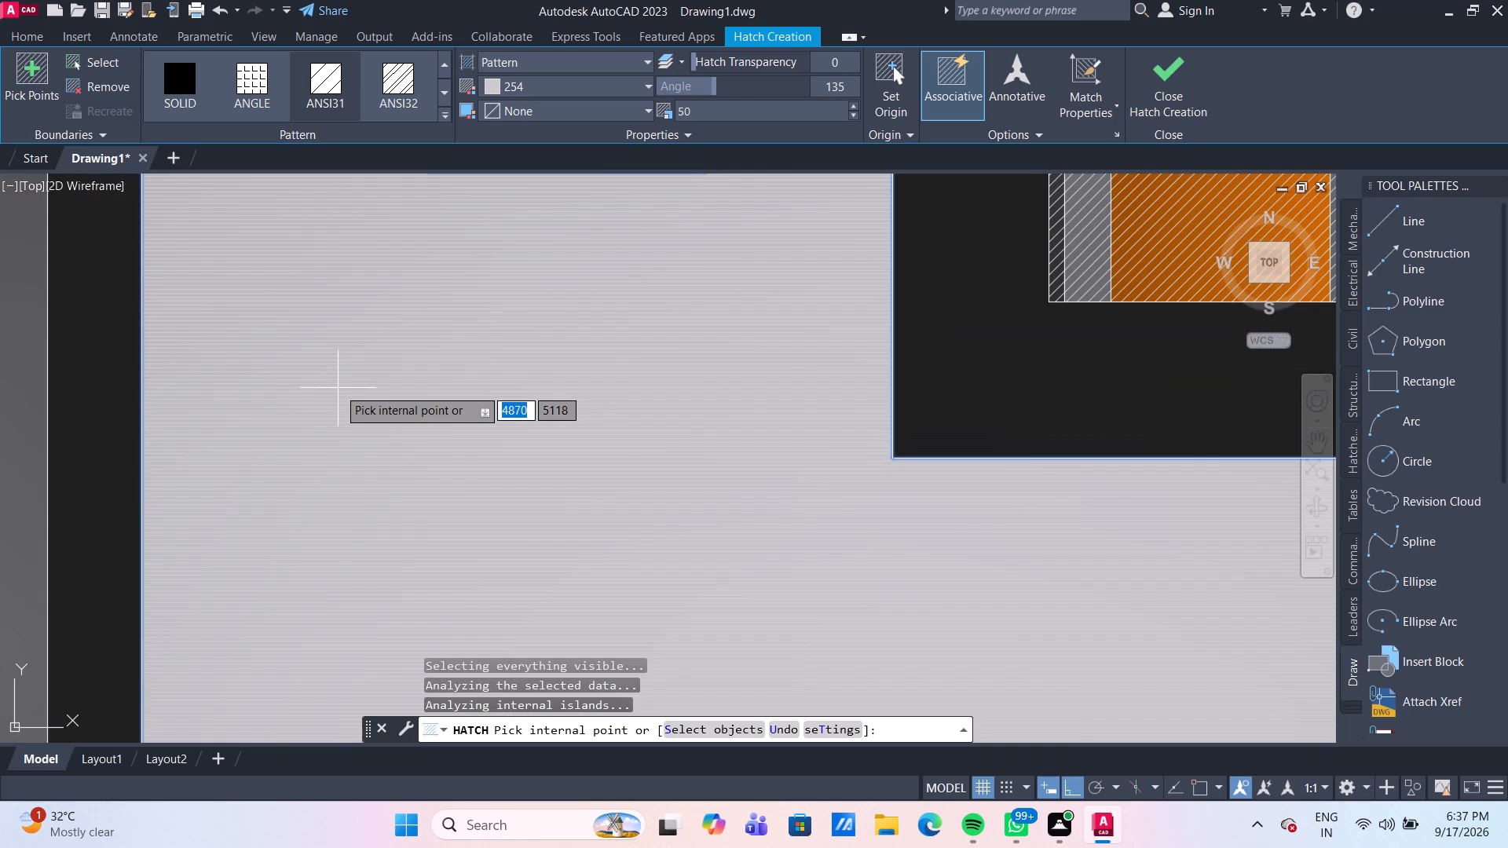
scroll(338, 388, down, 2)
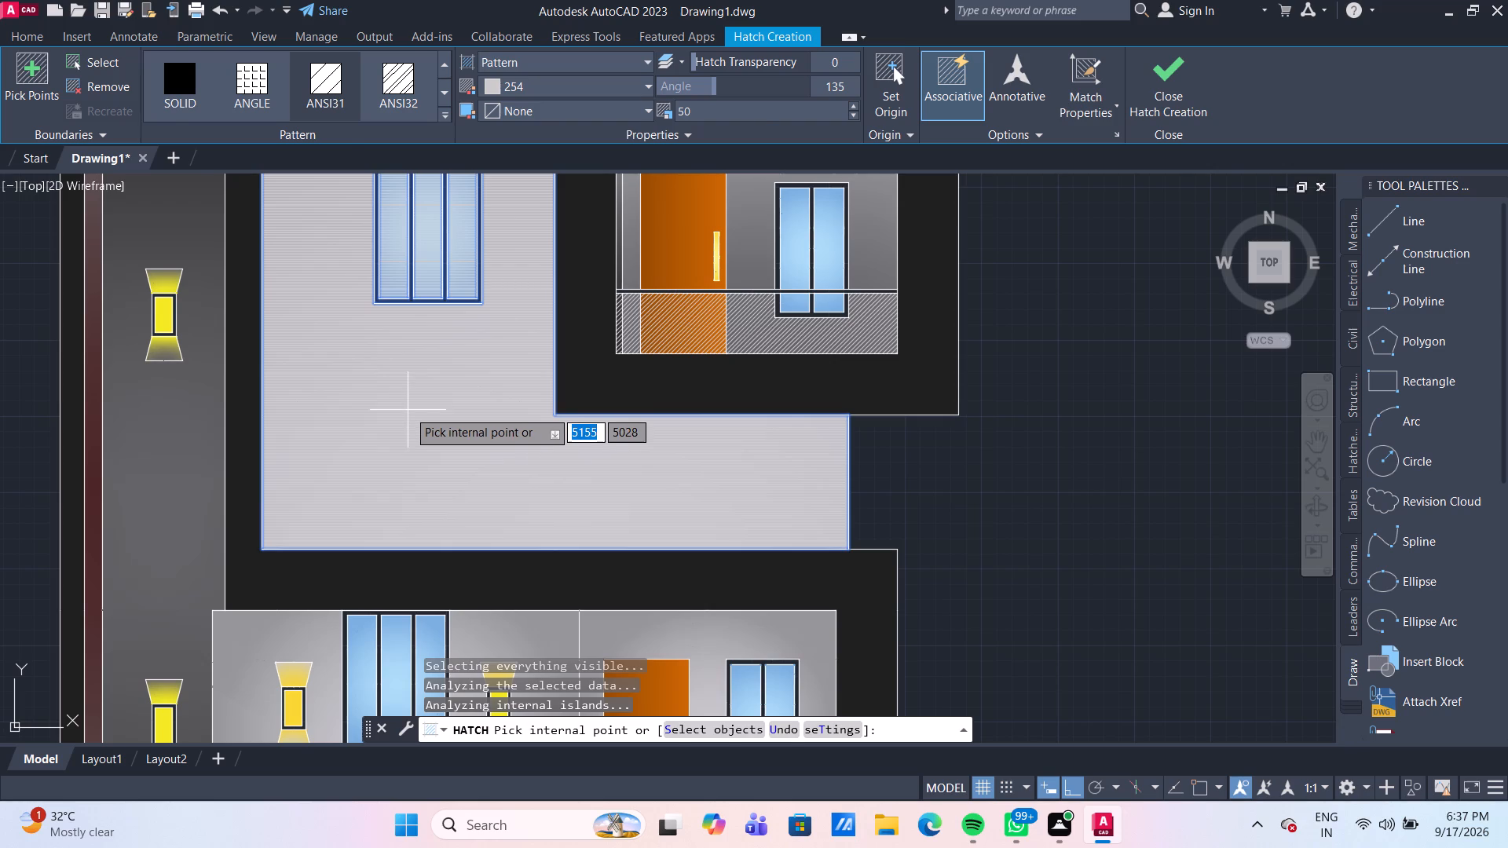
key(Escape)
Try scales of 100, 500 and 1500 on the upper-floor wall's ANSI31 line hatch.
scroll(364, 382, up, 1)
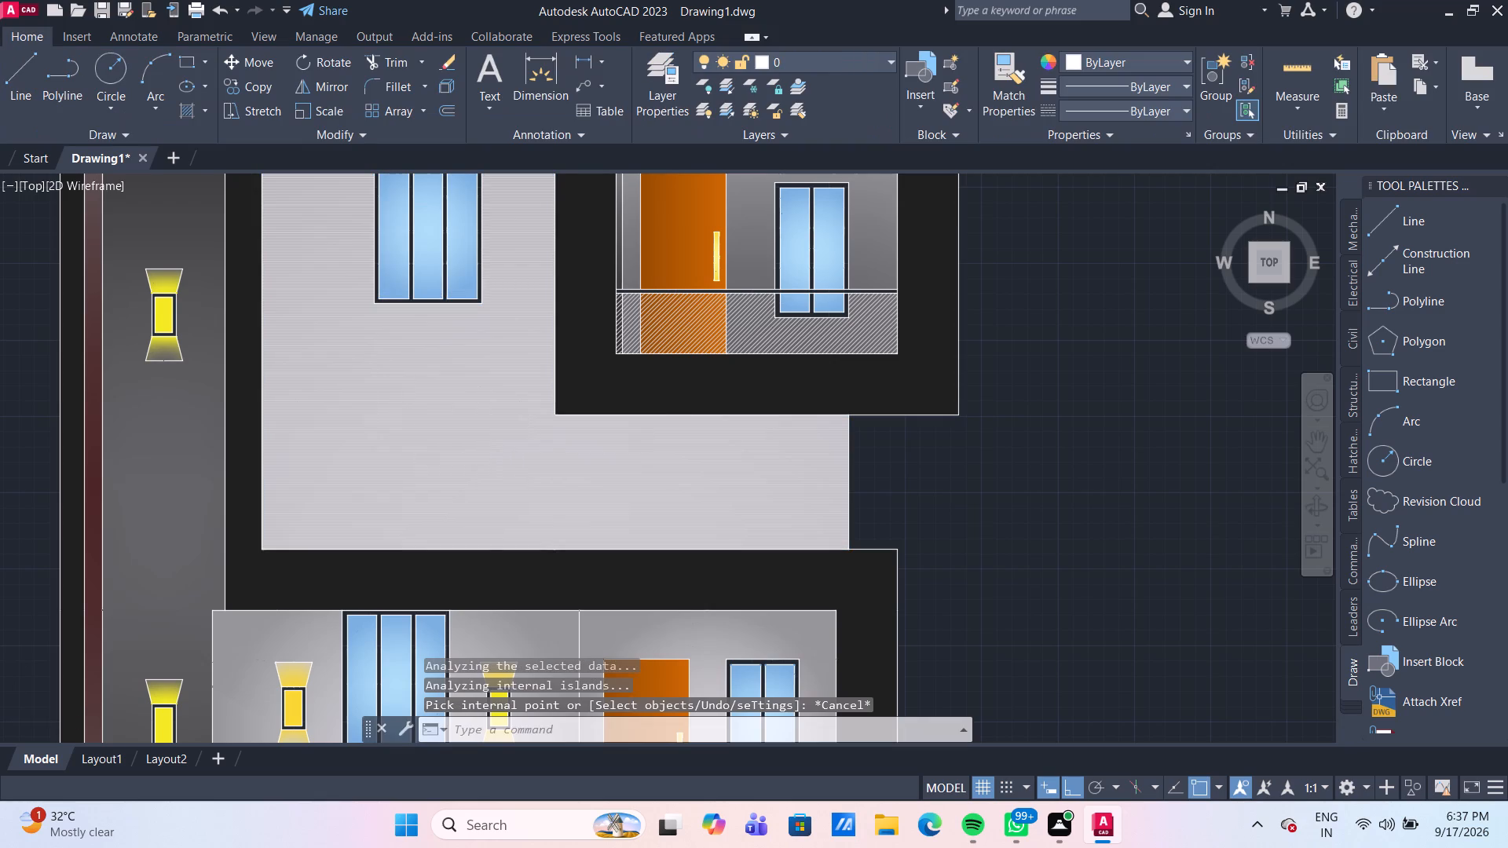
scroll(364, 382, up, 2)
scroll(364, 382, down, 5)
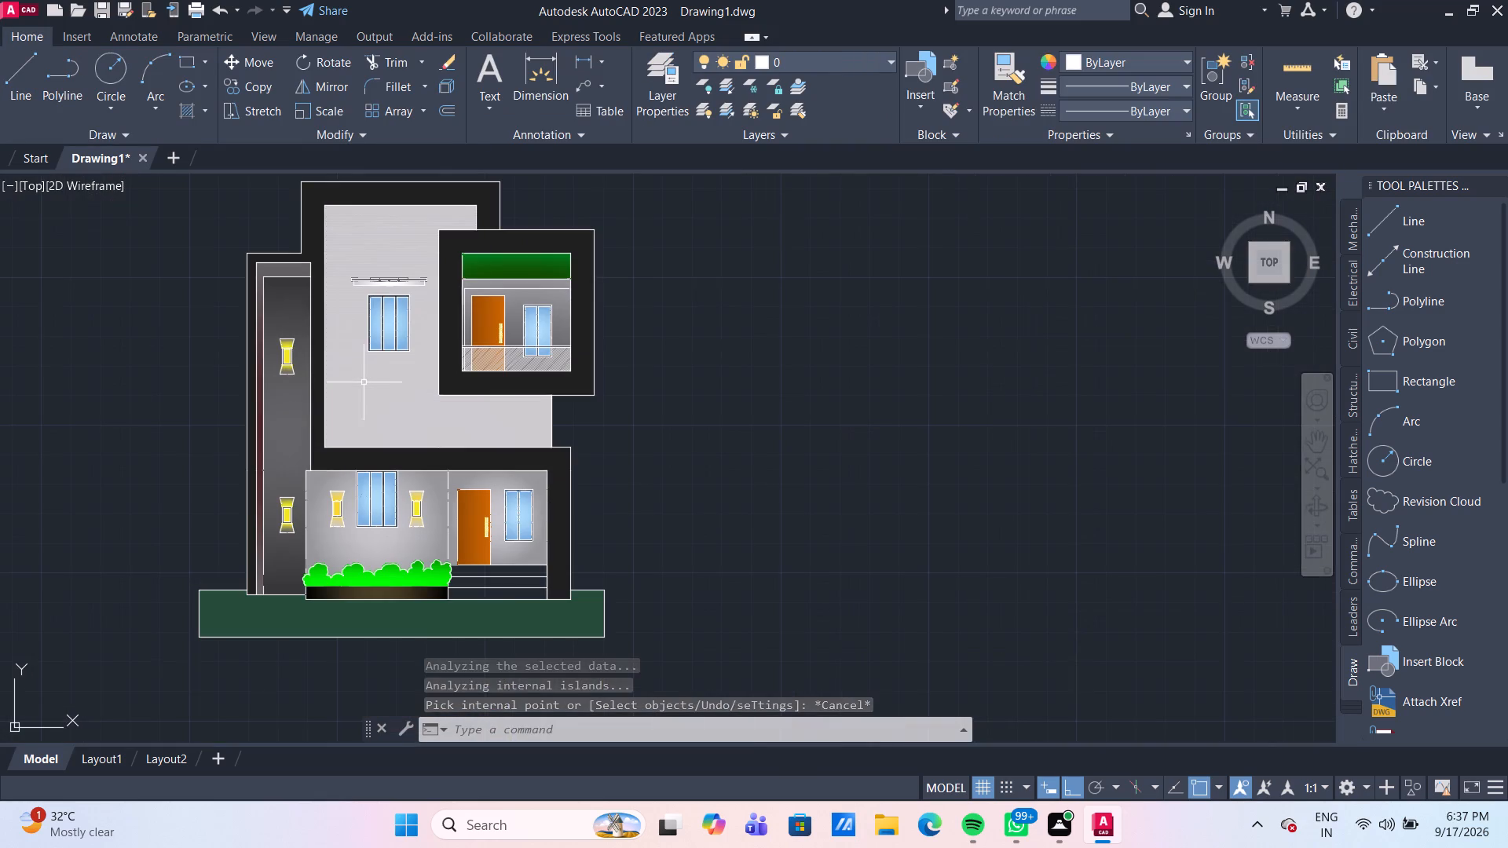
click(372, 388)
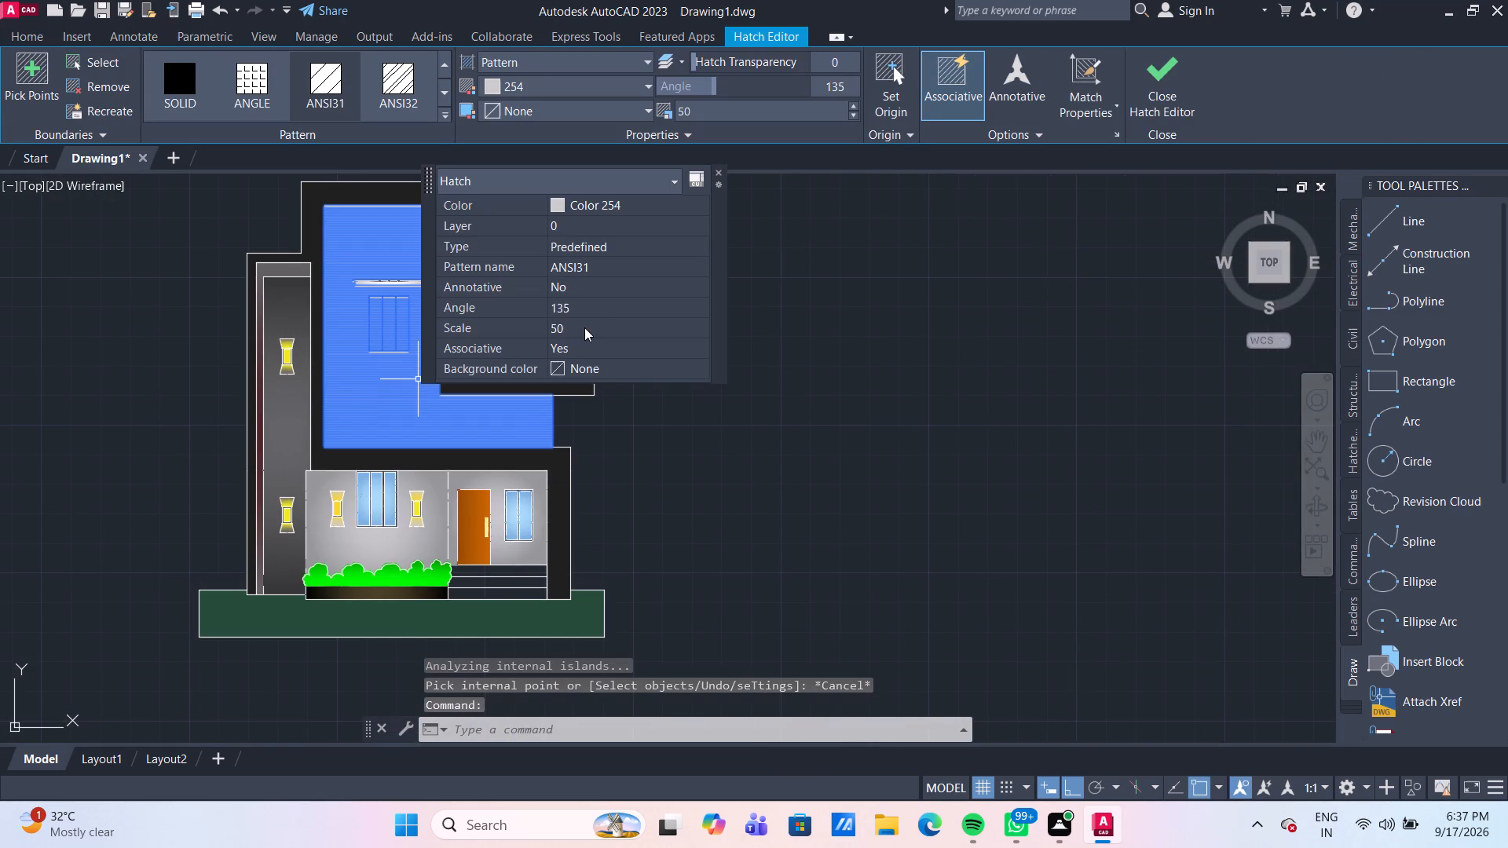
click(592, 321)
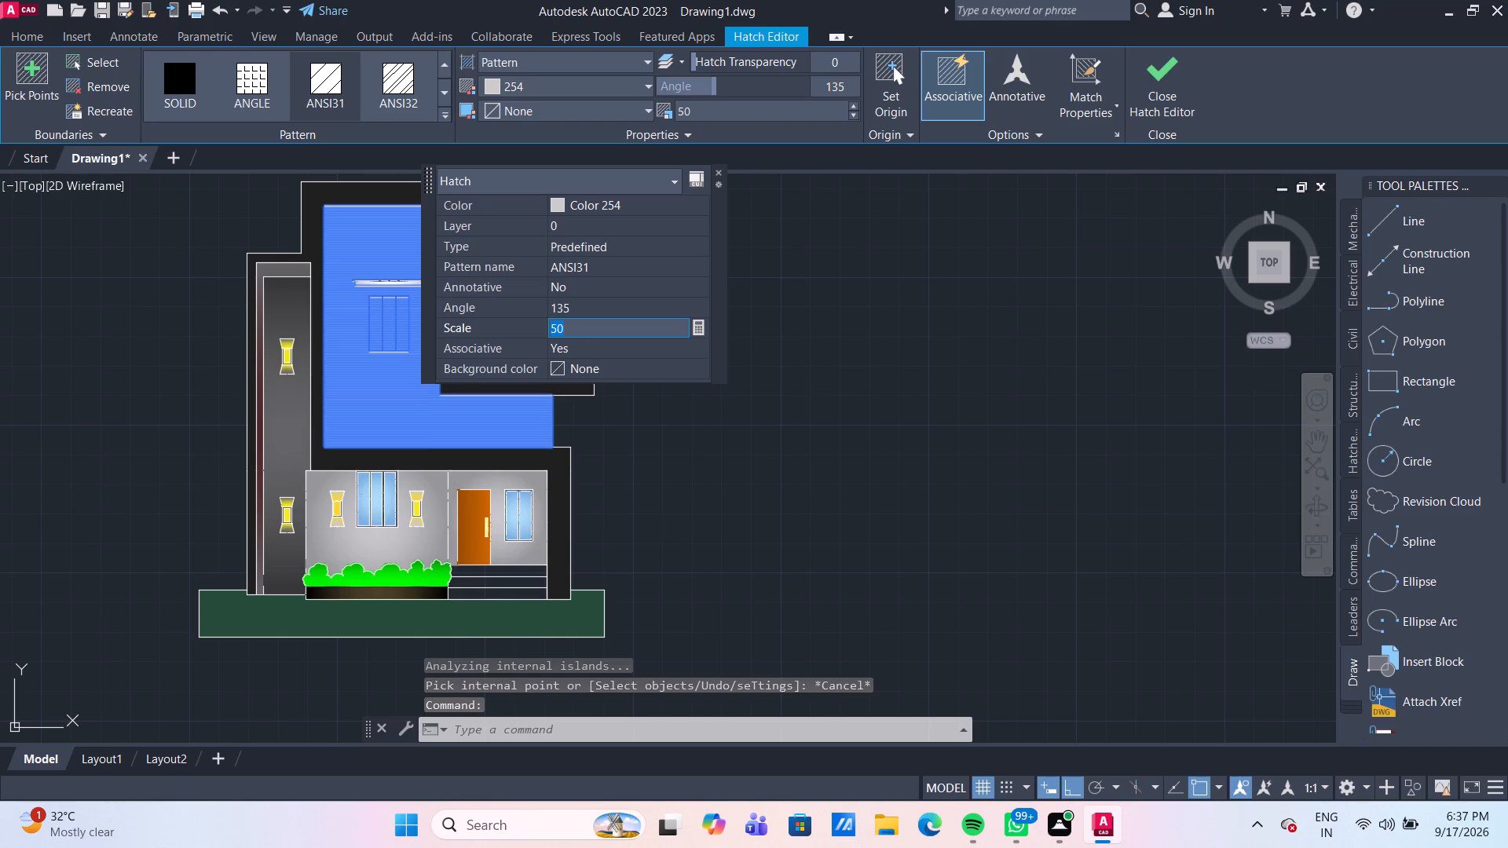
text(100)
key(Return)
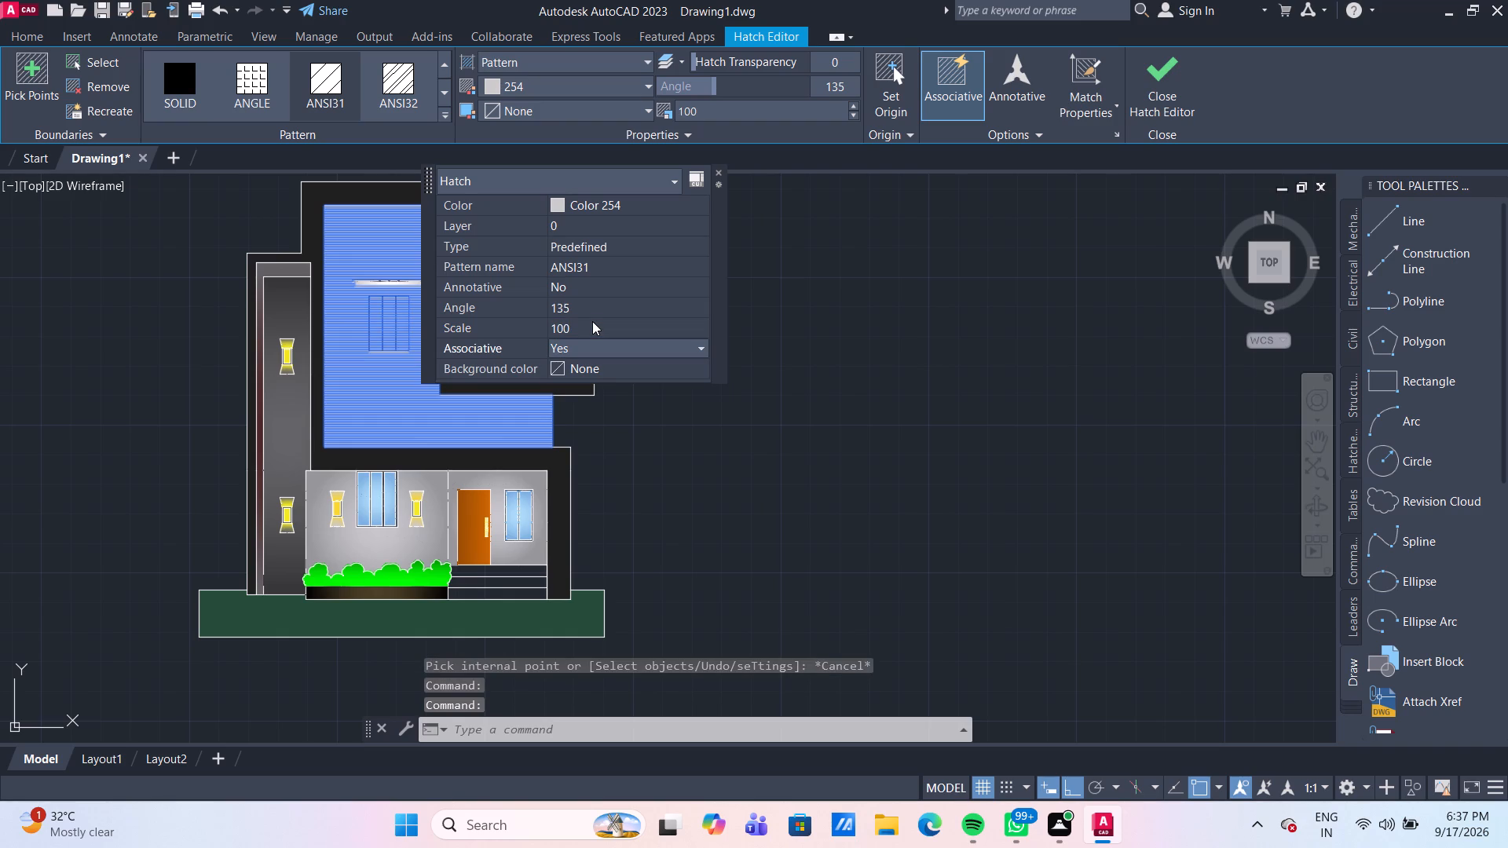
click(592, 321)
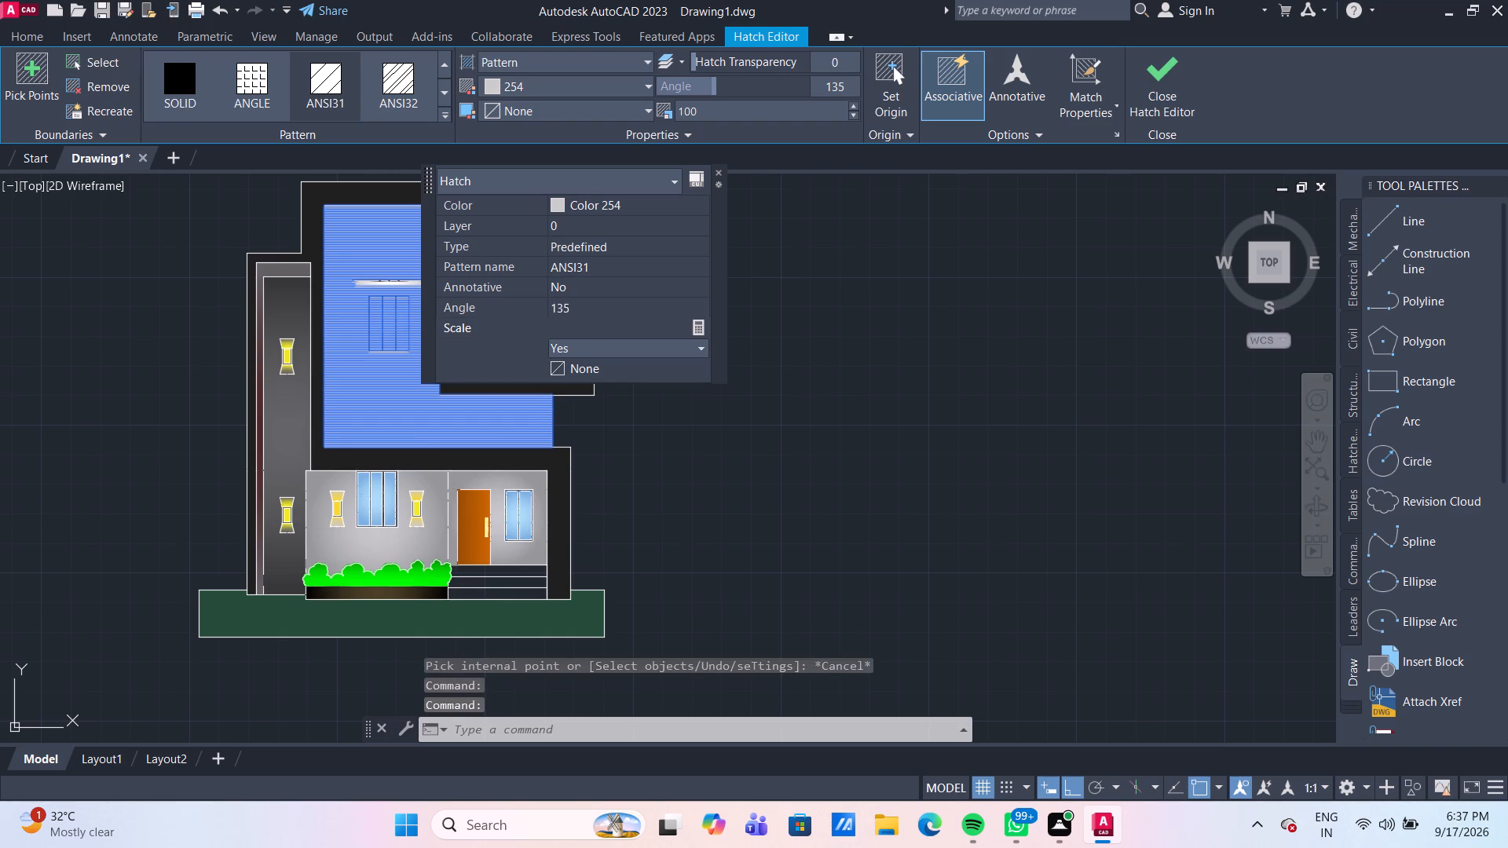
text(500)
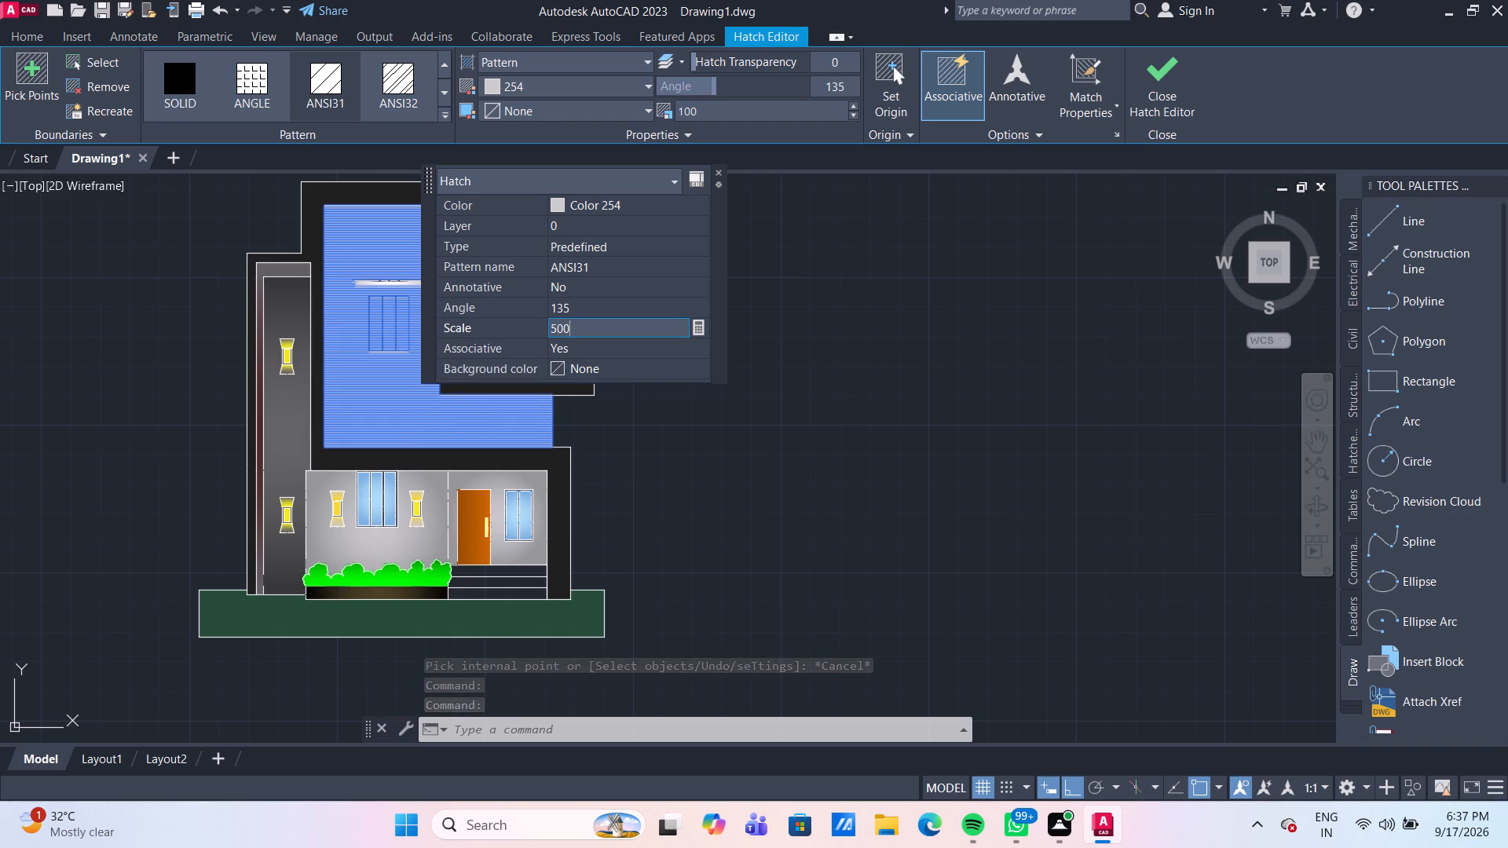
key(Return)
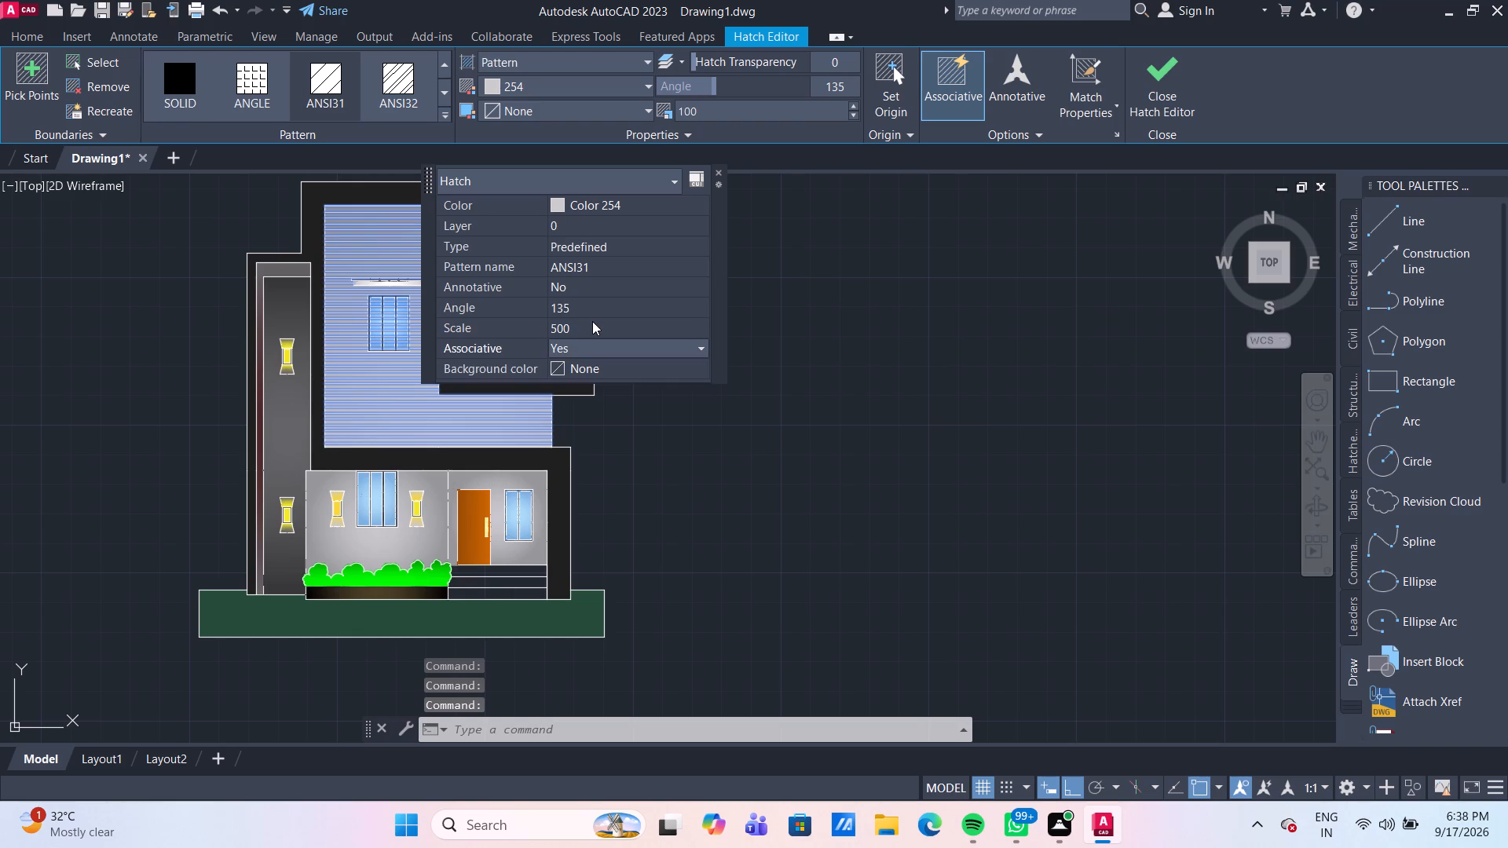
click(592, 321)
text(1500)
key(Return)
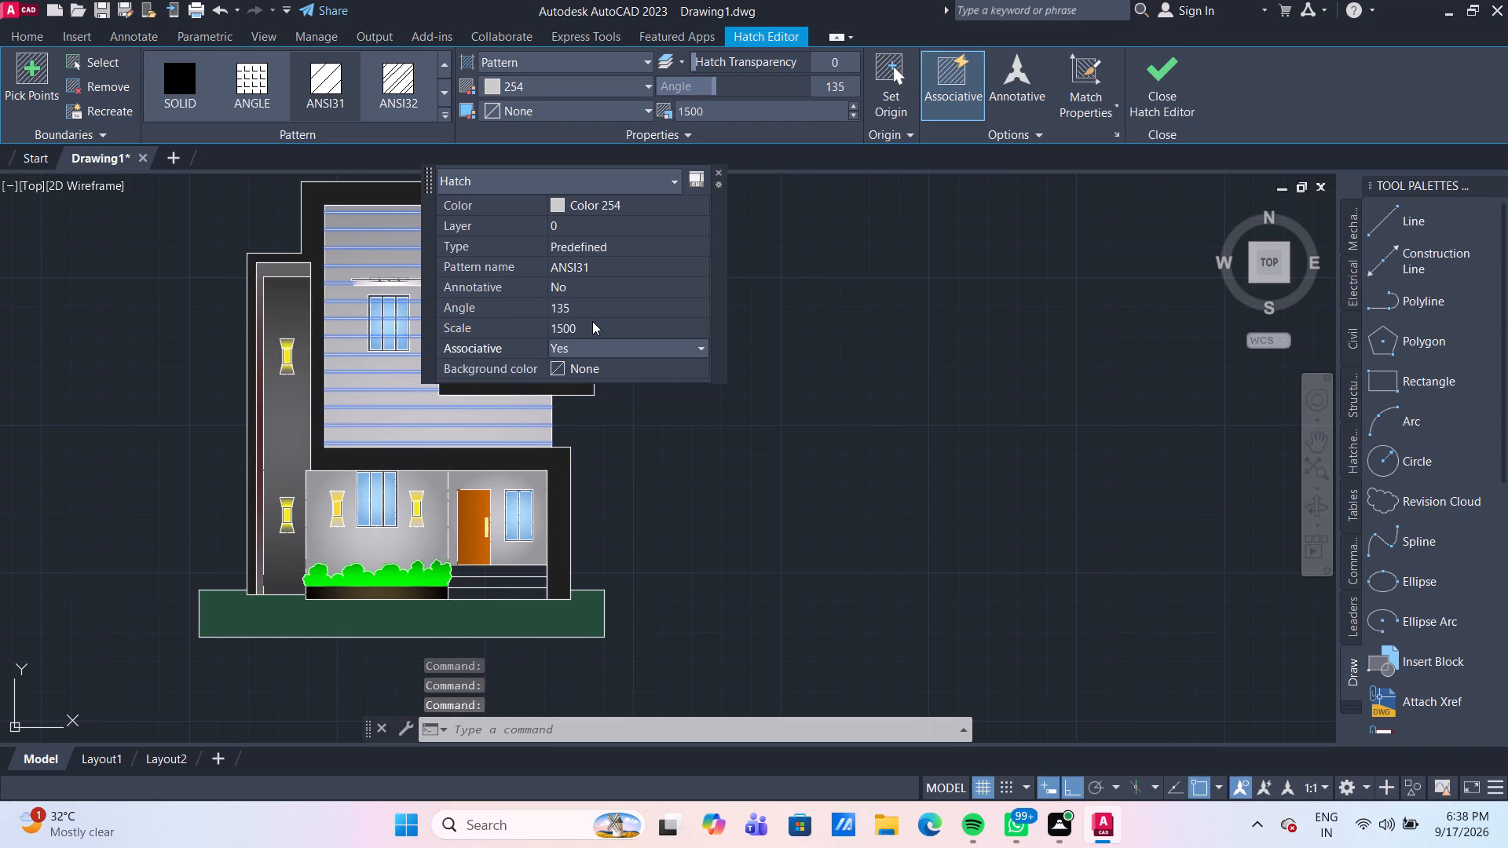
Set the scale of the upper-floor wall's ANSI31 line hatch to 1250.
click(592, 321)
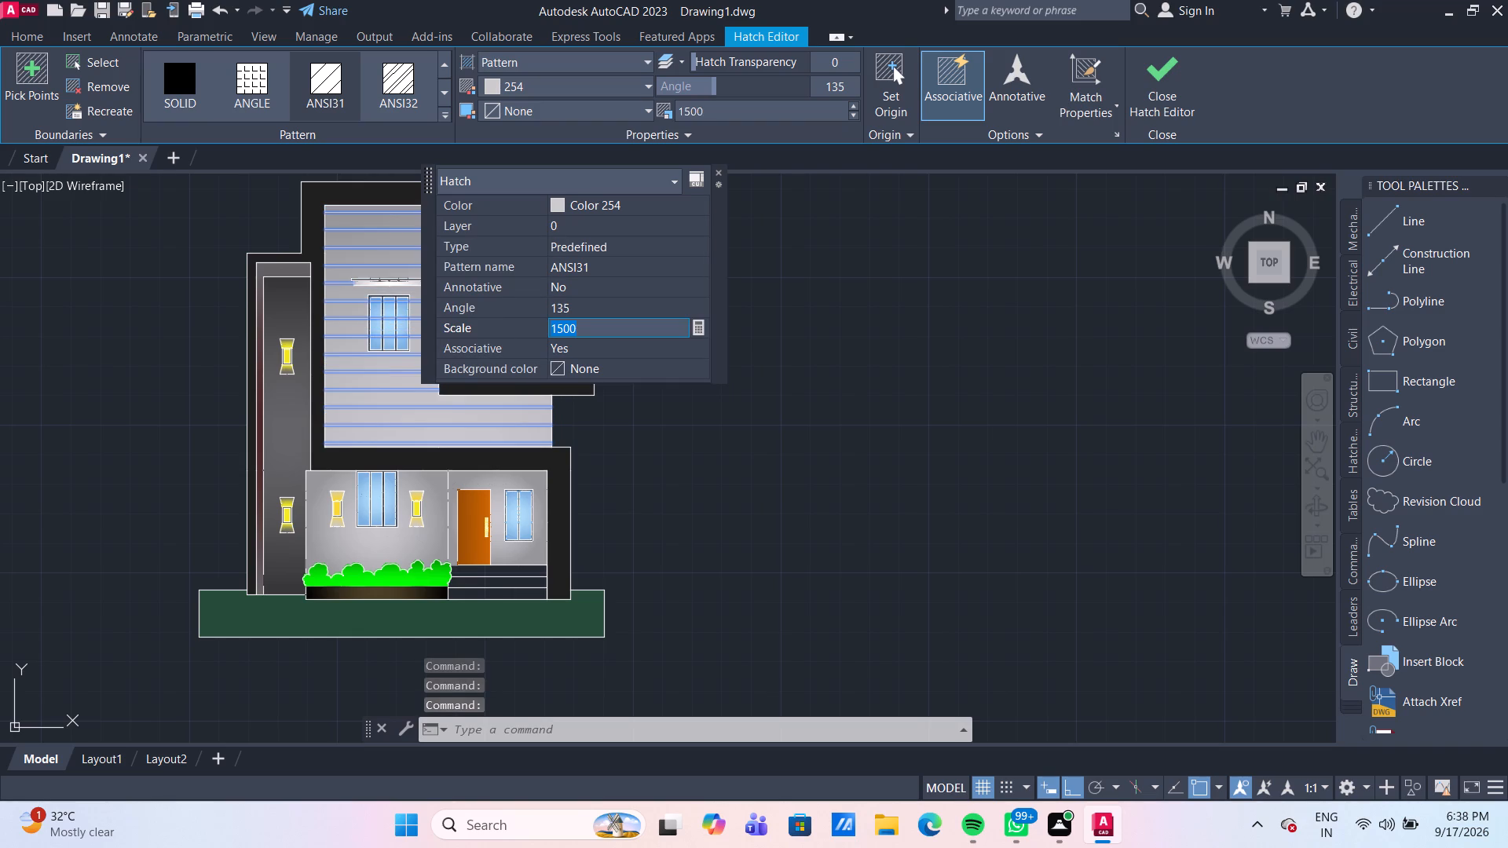
text(12)
text(50)
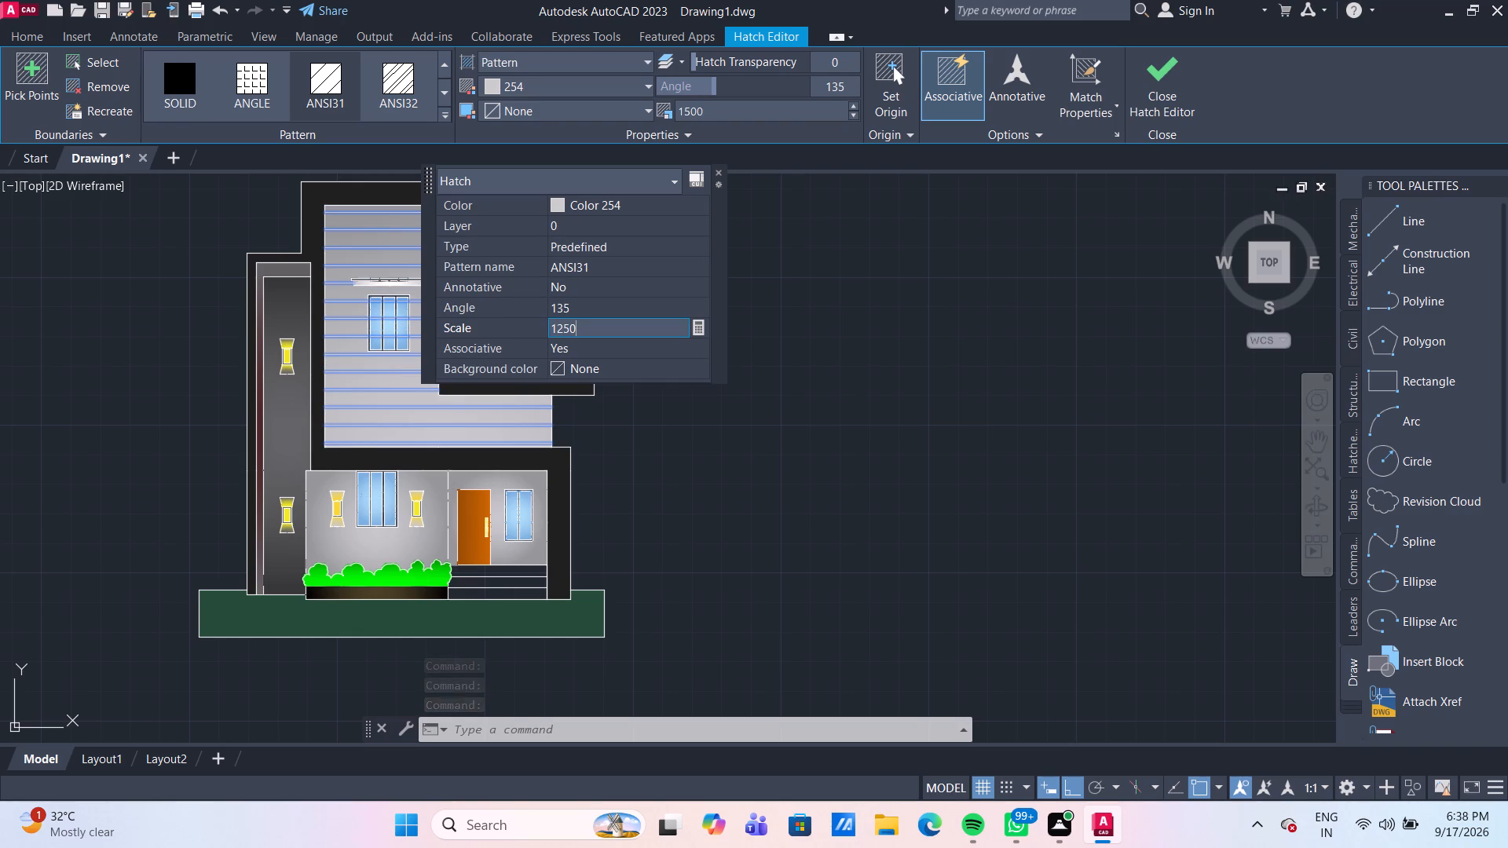
key(Return)
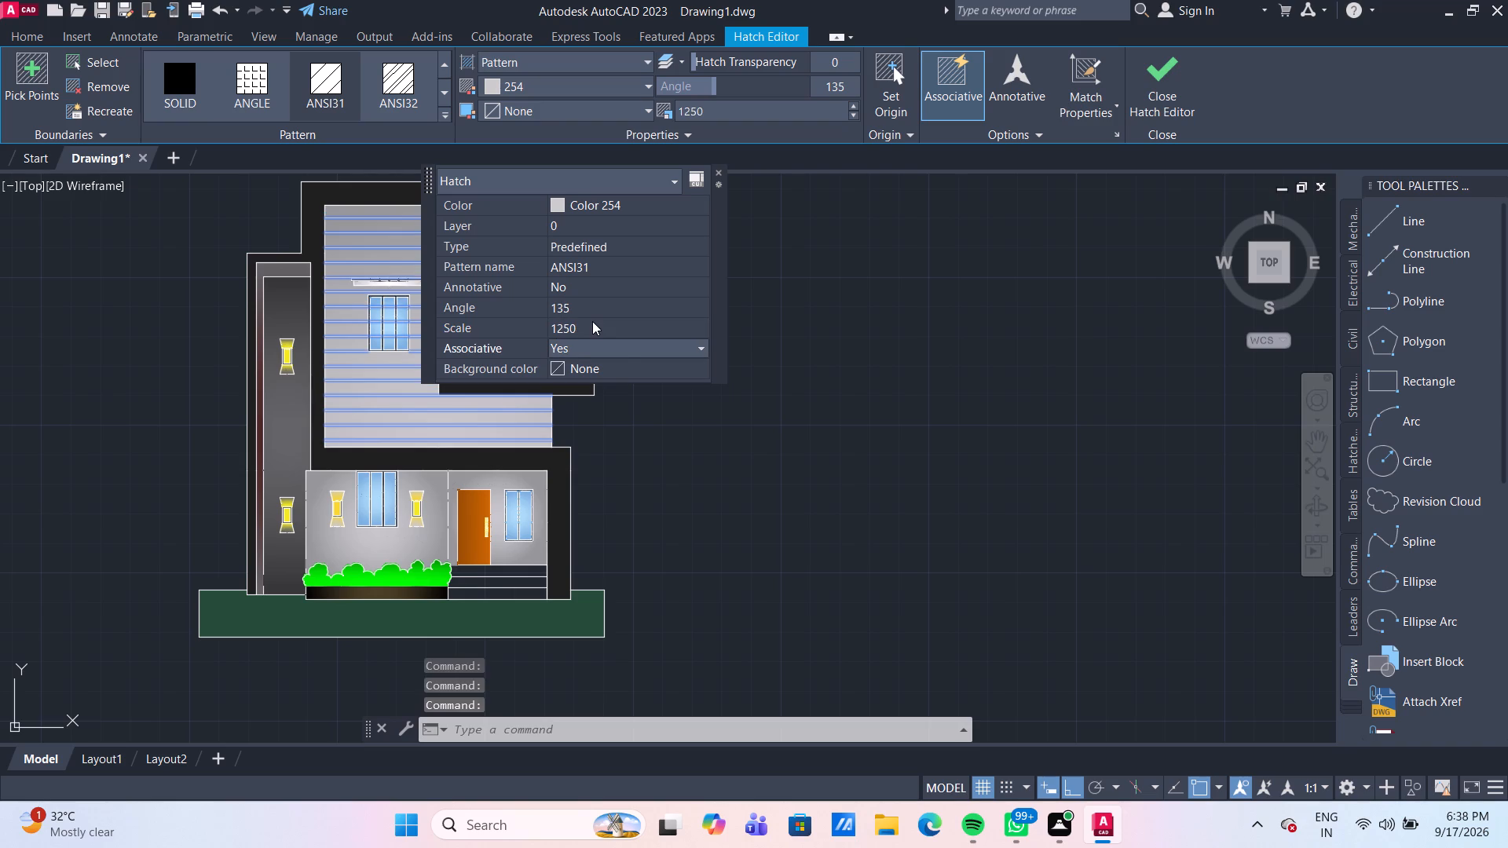
click(662, 429)
click(684, 429)
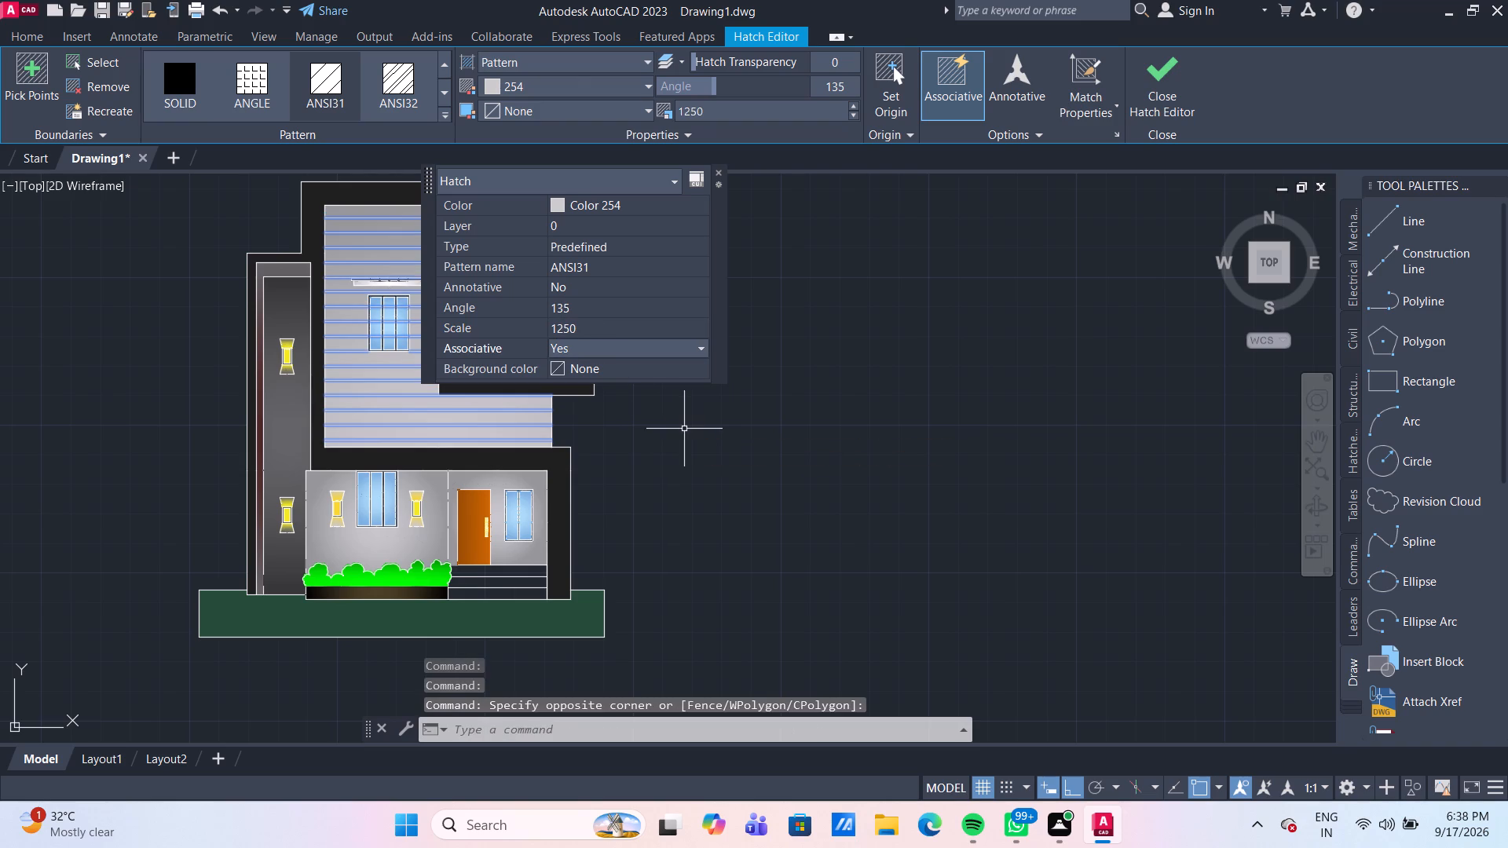
key(Escape)
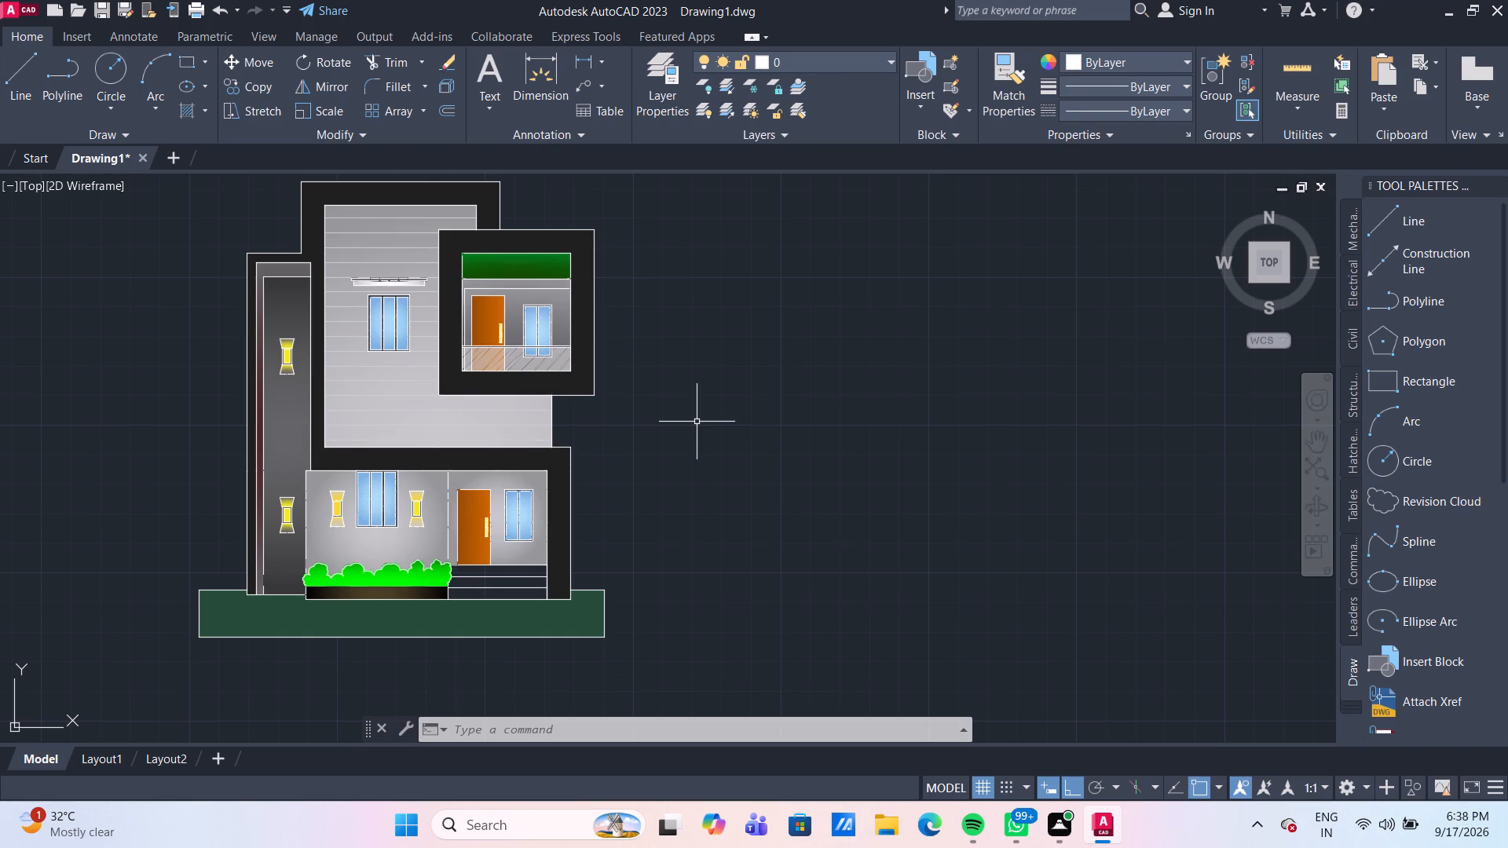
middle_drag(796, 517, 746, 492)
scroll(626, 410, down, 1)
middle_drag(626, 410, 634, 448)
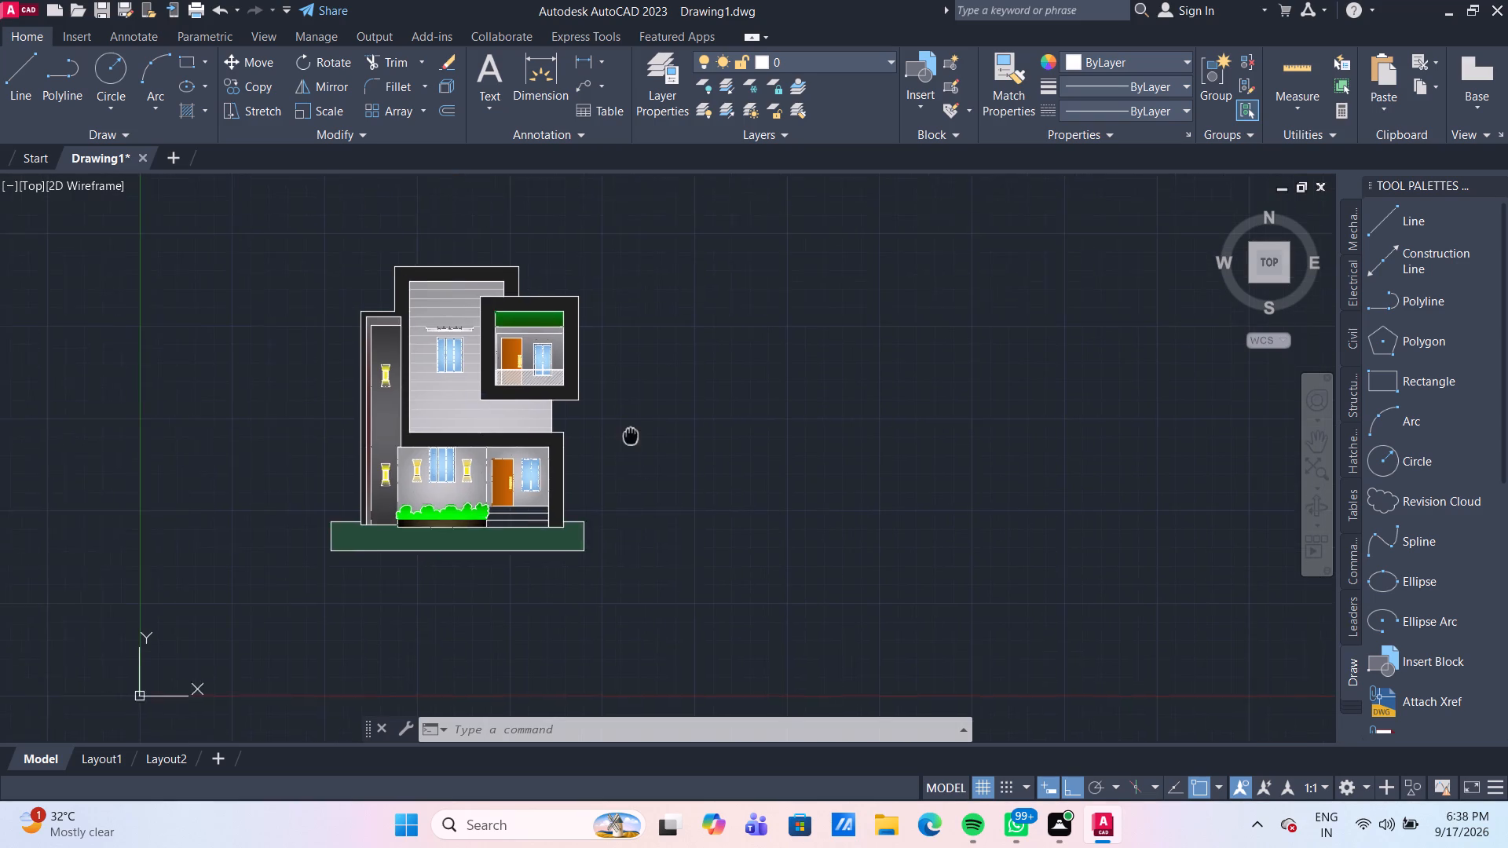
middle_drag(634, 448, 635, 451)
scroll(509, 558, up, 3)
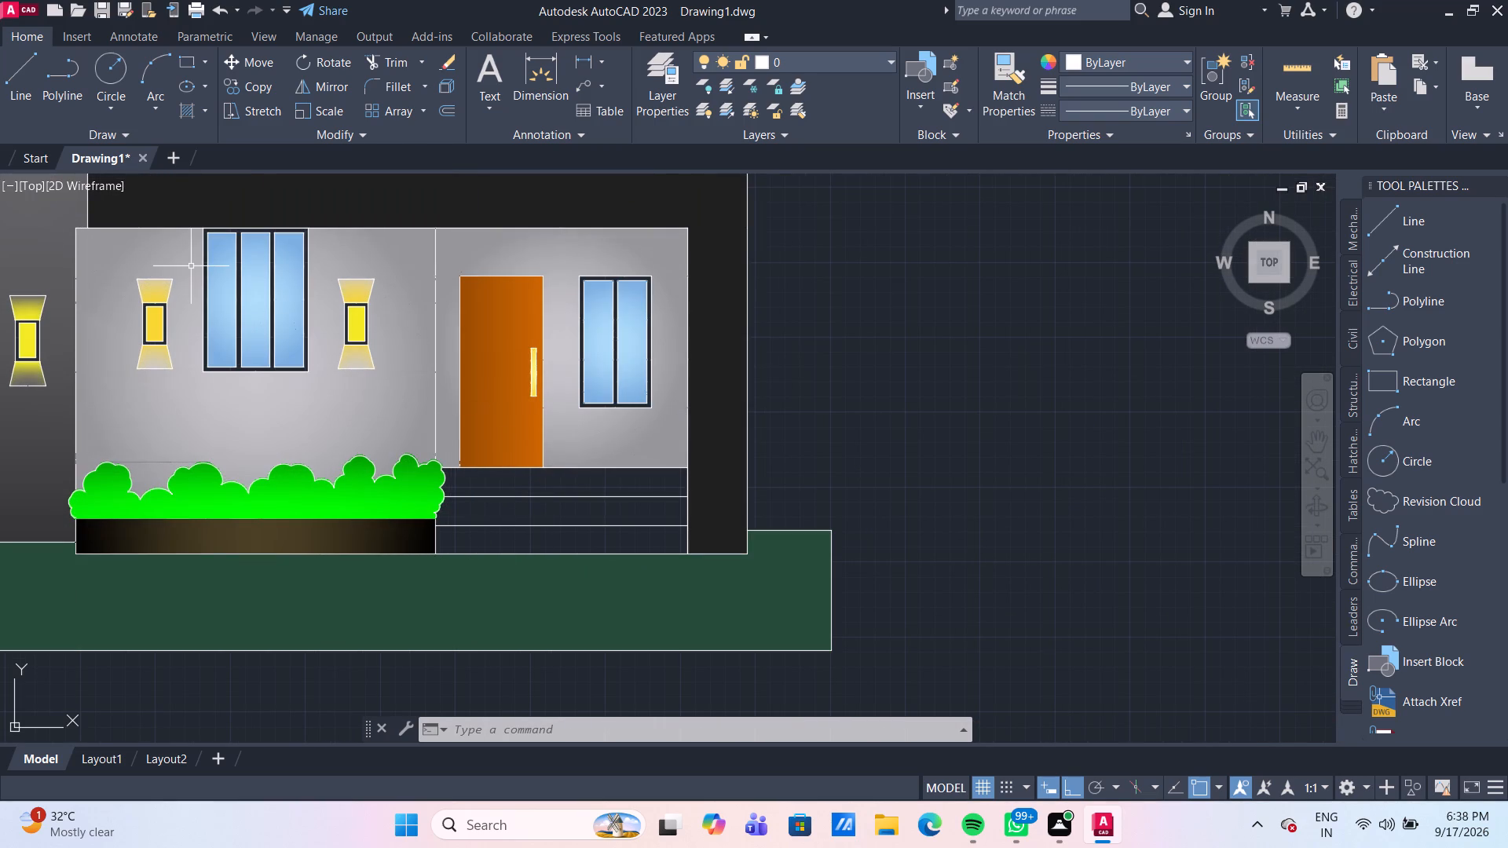
Fill the middle entrance step with a GR_INVCYL gradient in colours 199,200,202 and 255,255,255.
click(209, 112)
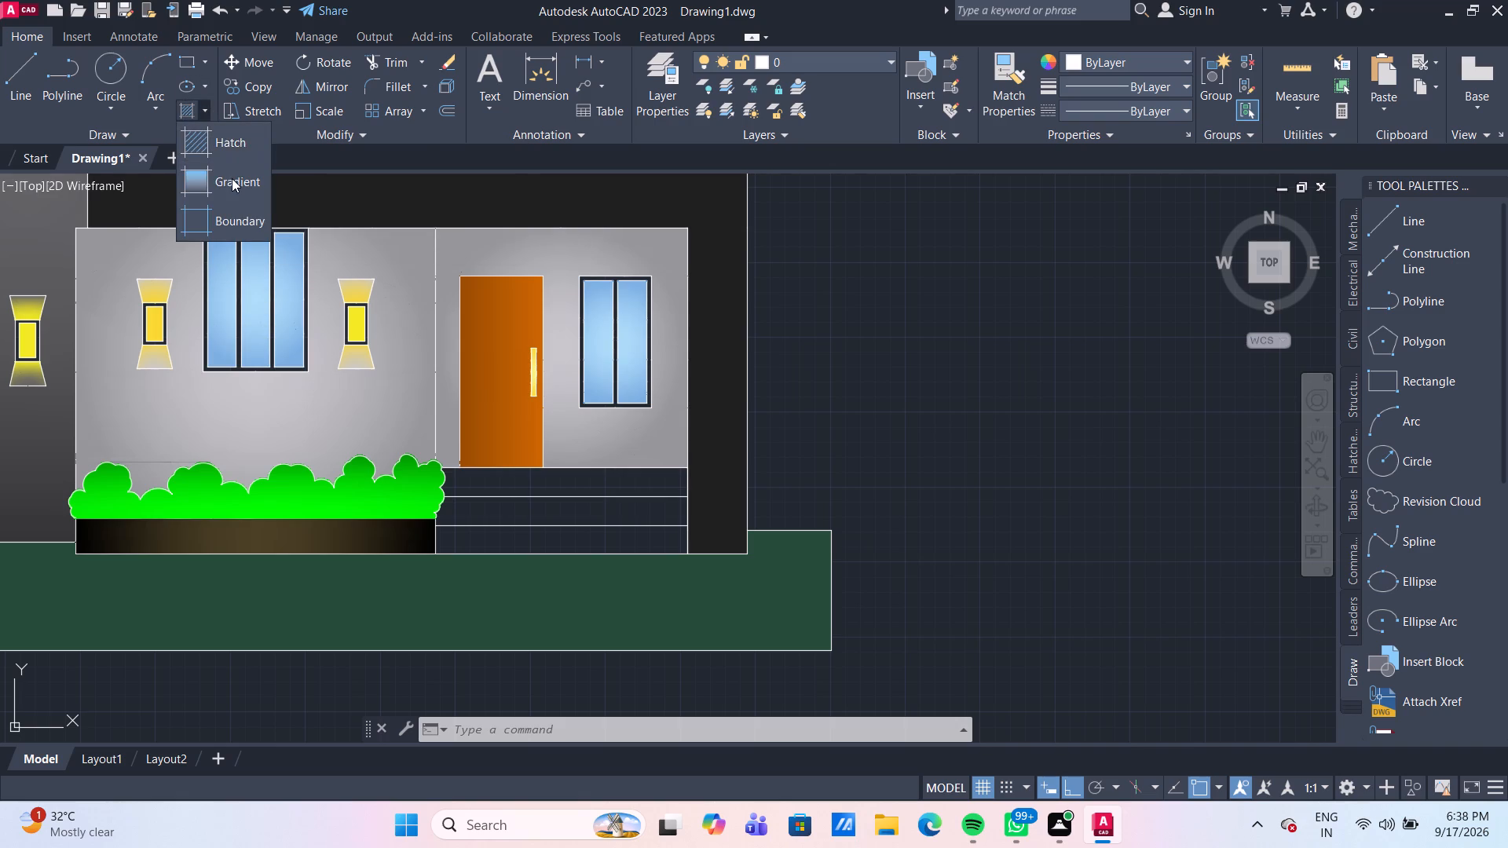
click(232, 178)
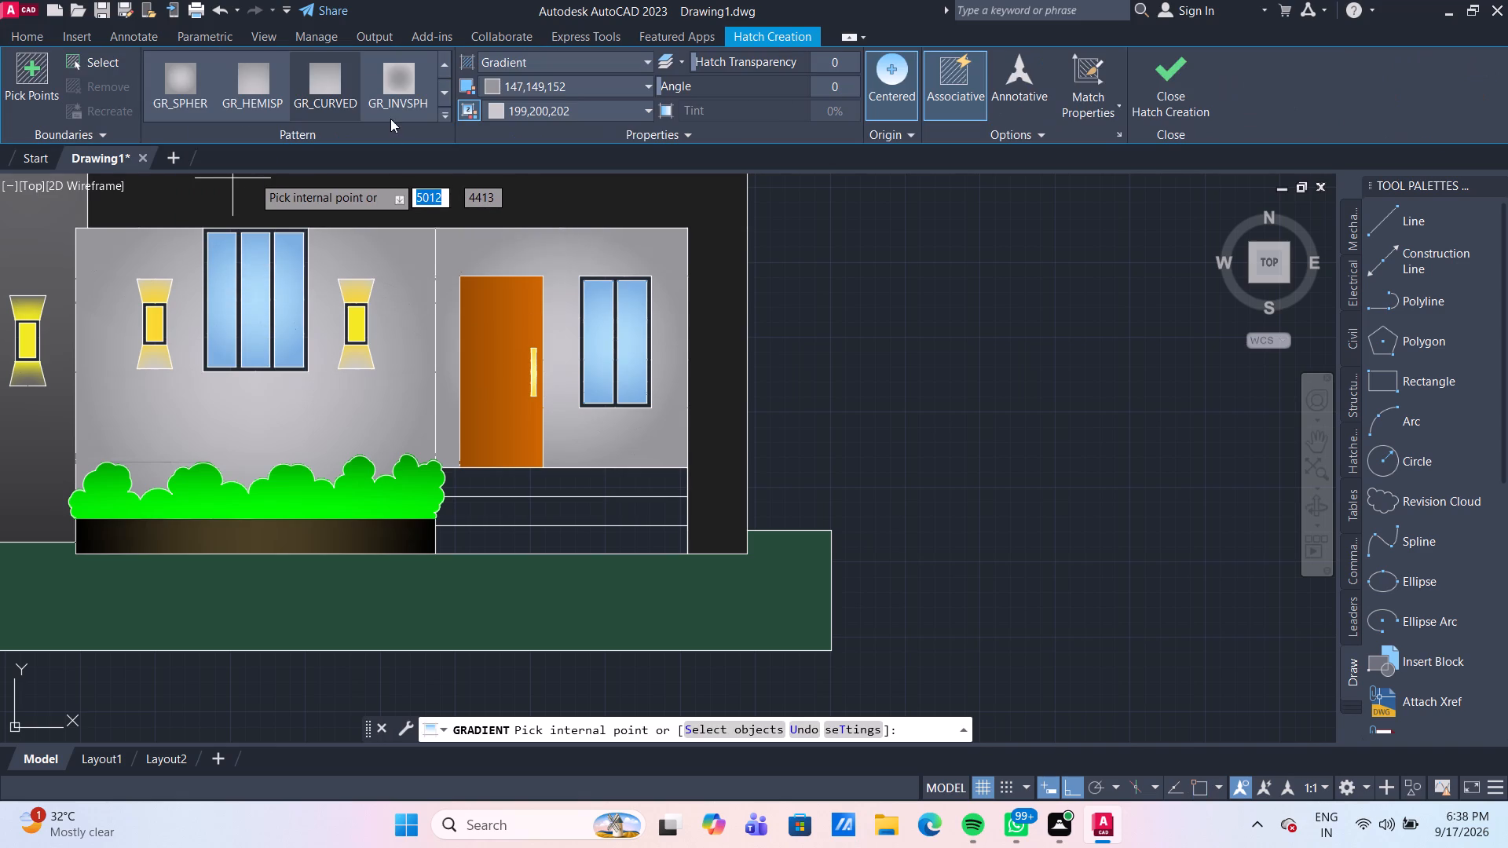
click(446, 88)
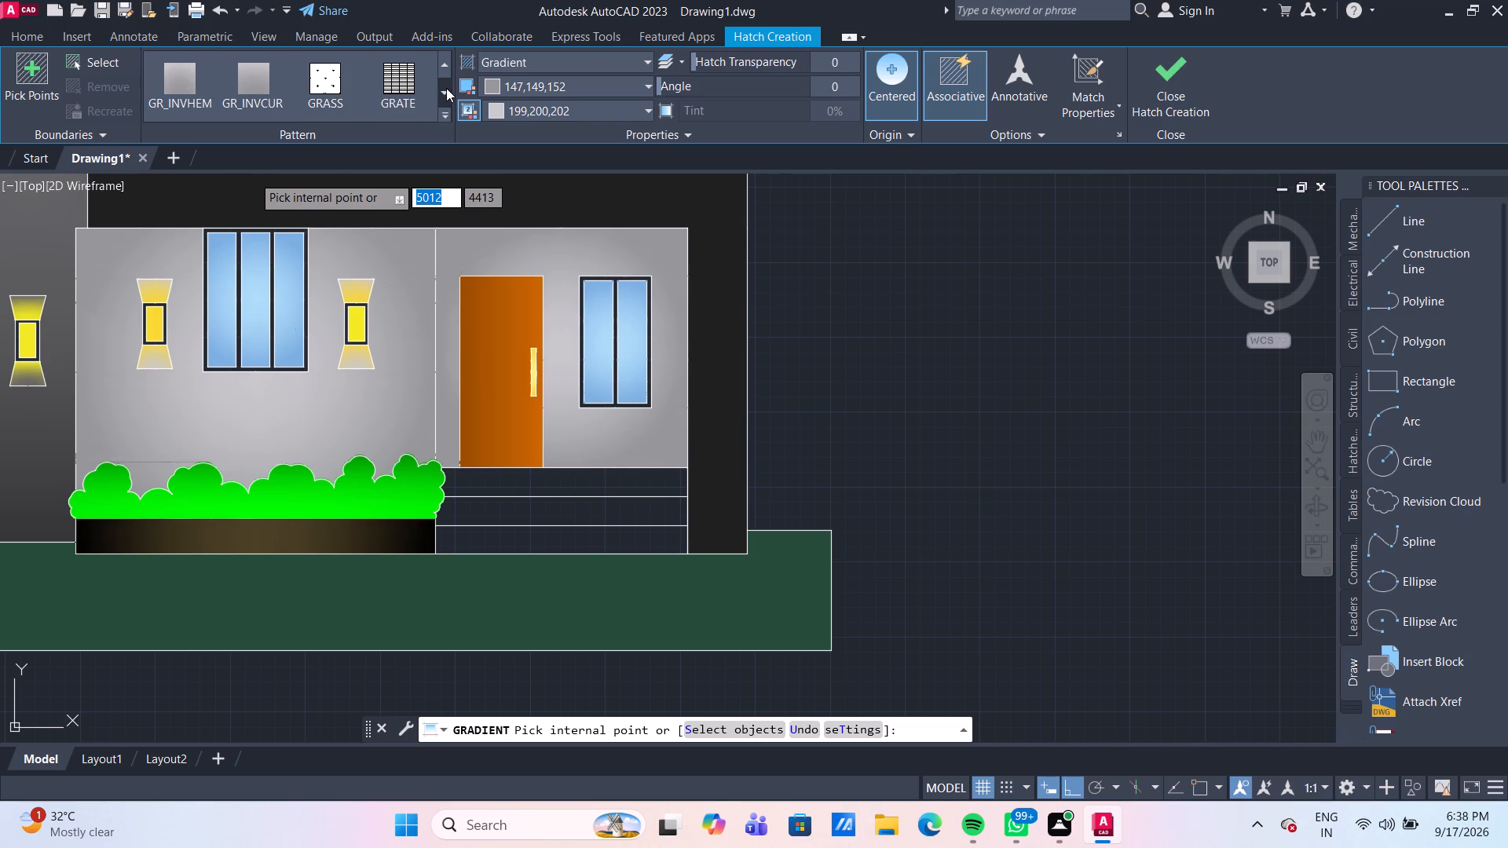
click(446, 88)
click(446, 55)
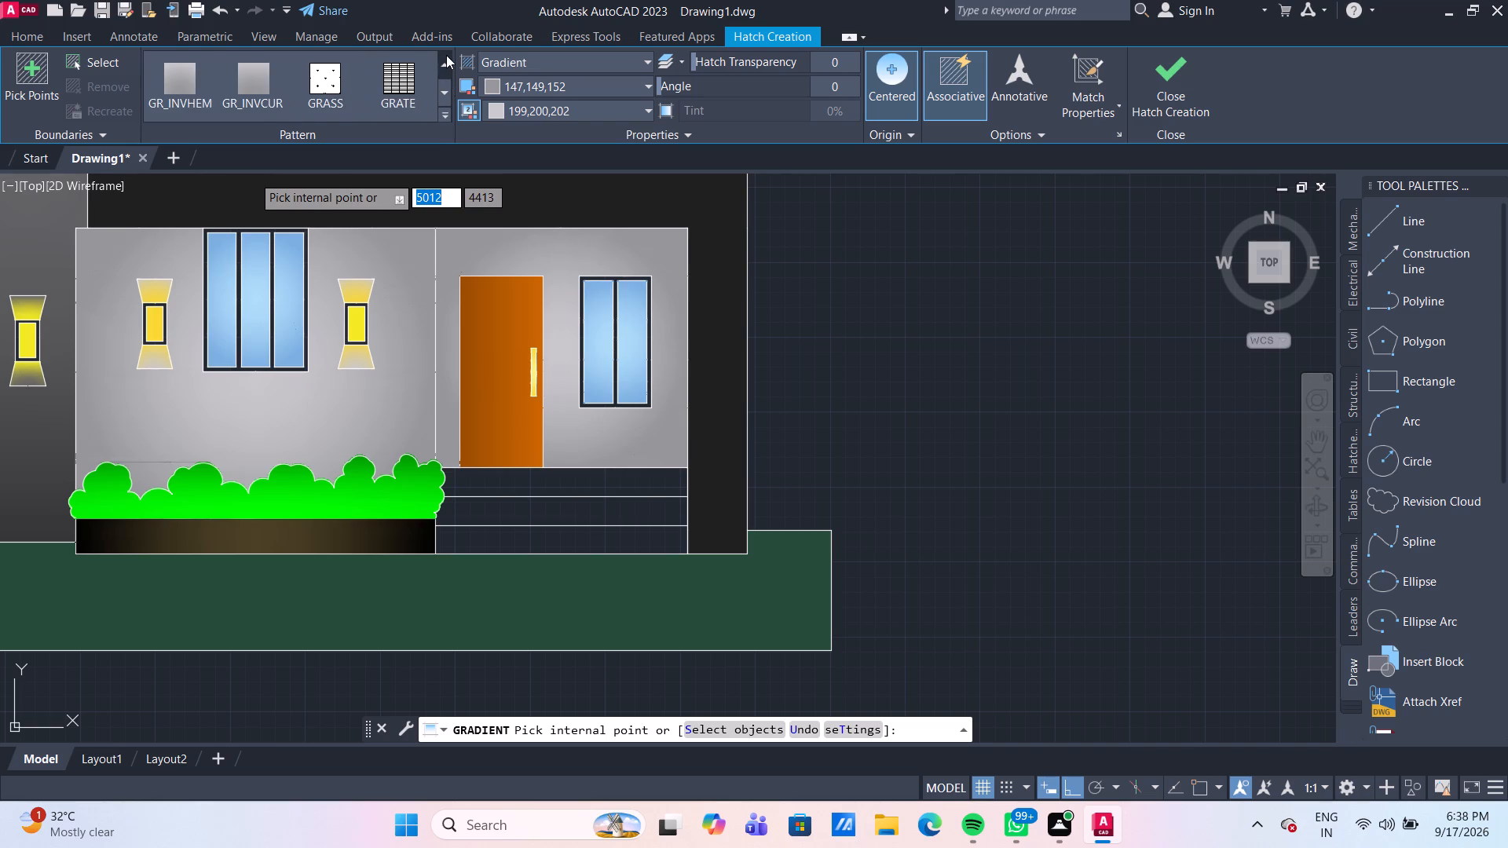
click(444, 64)
click(444, 64)
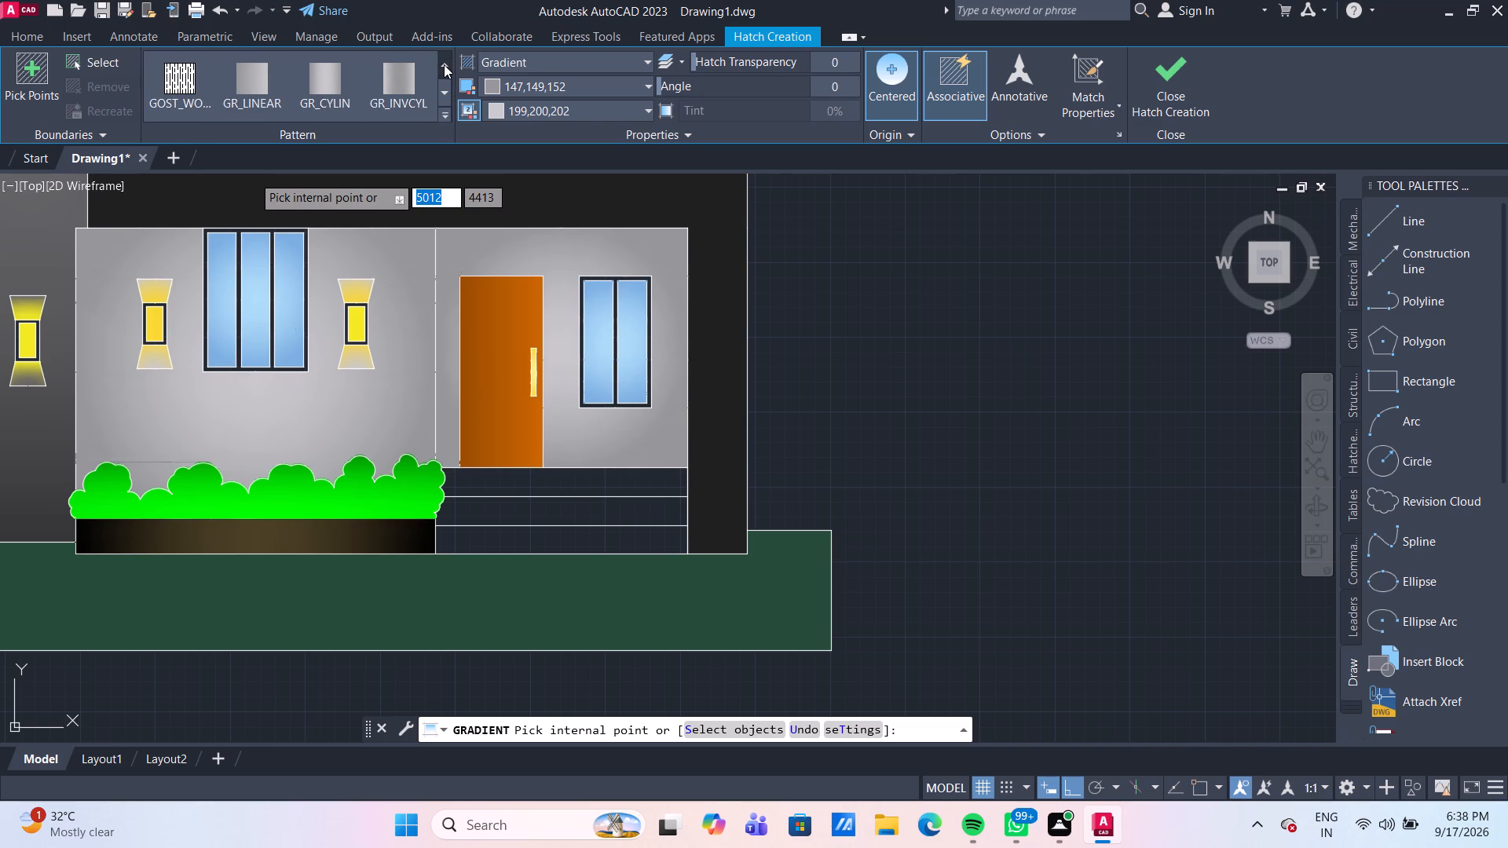
click(401, 81)
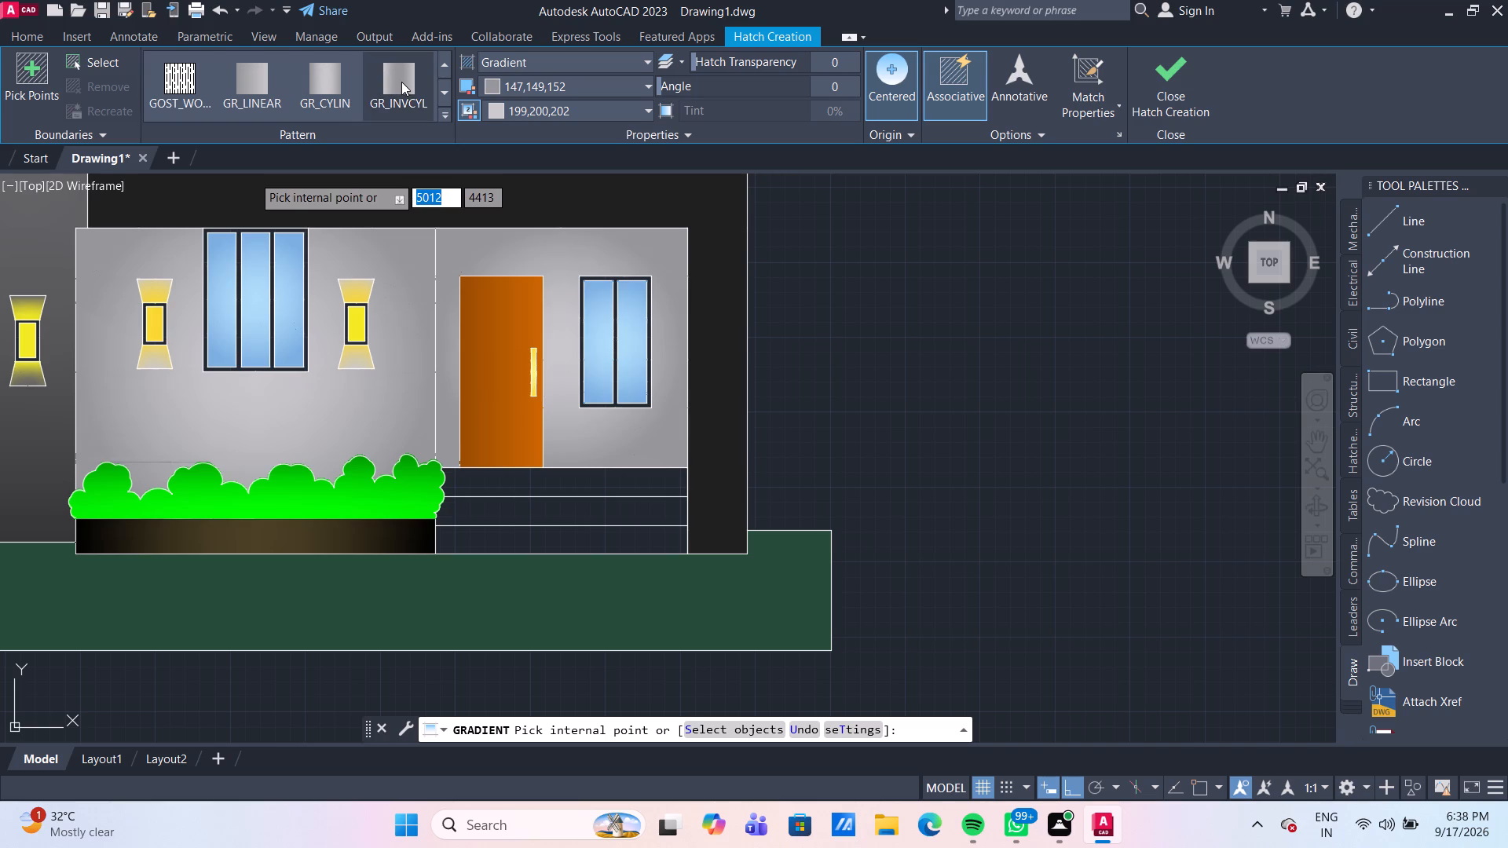
click(564, 514)
click(567, 112)
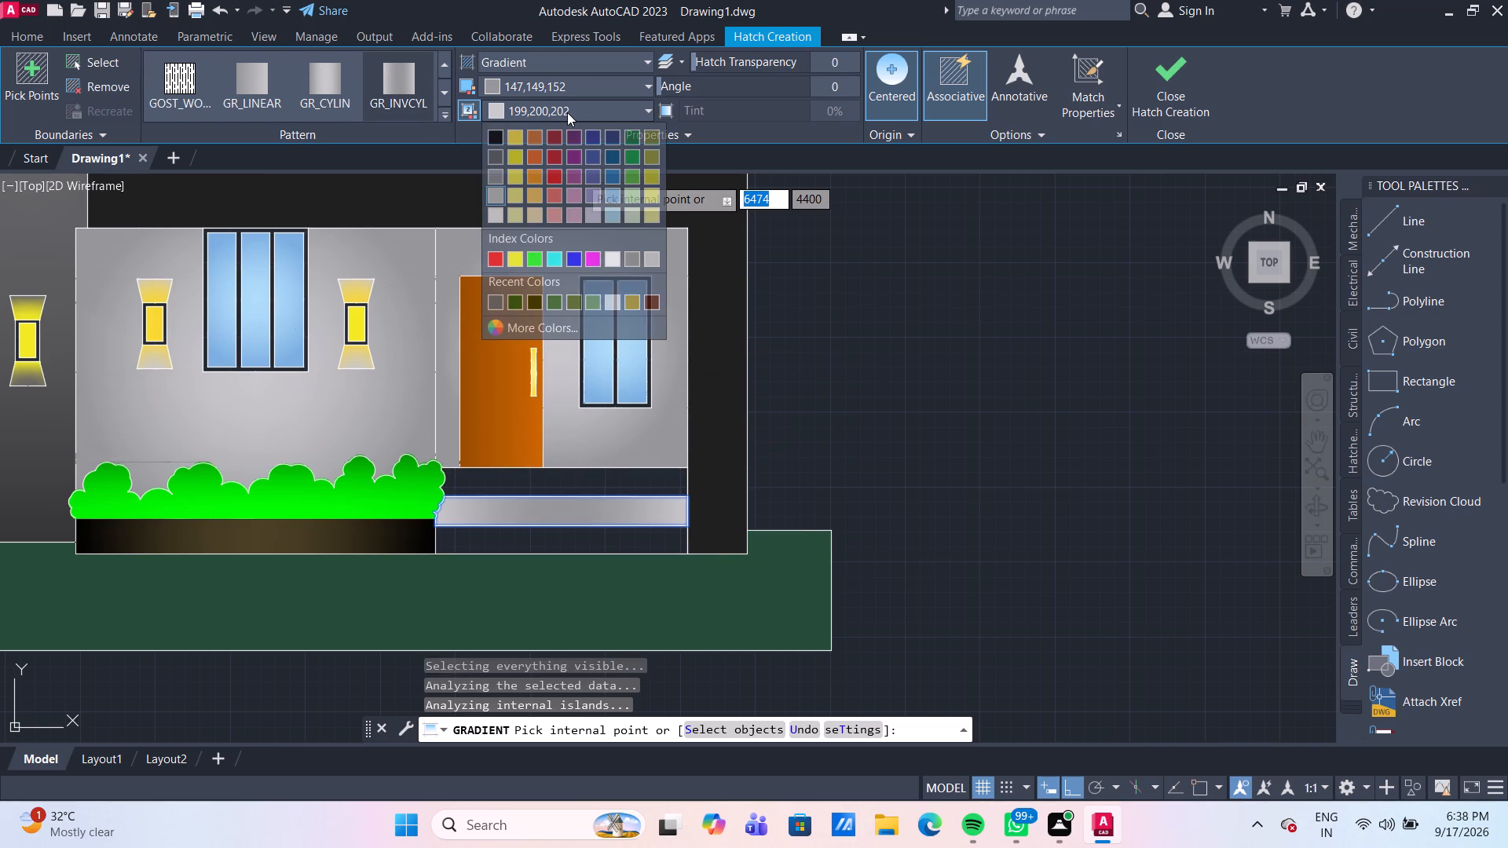
click(500, 216)
click(562, 80)
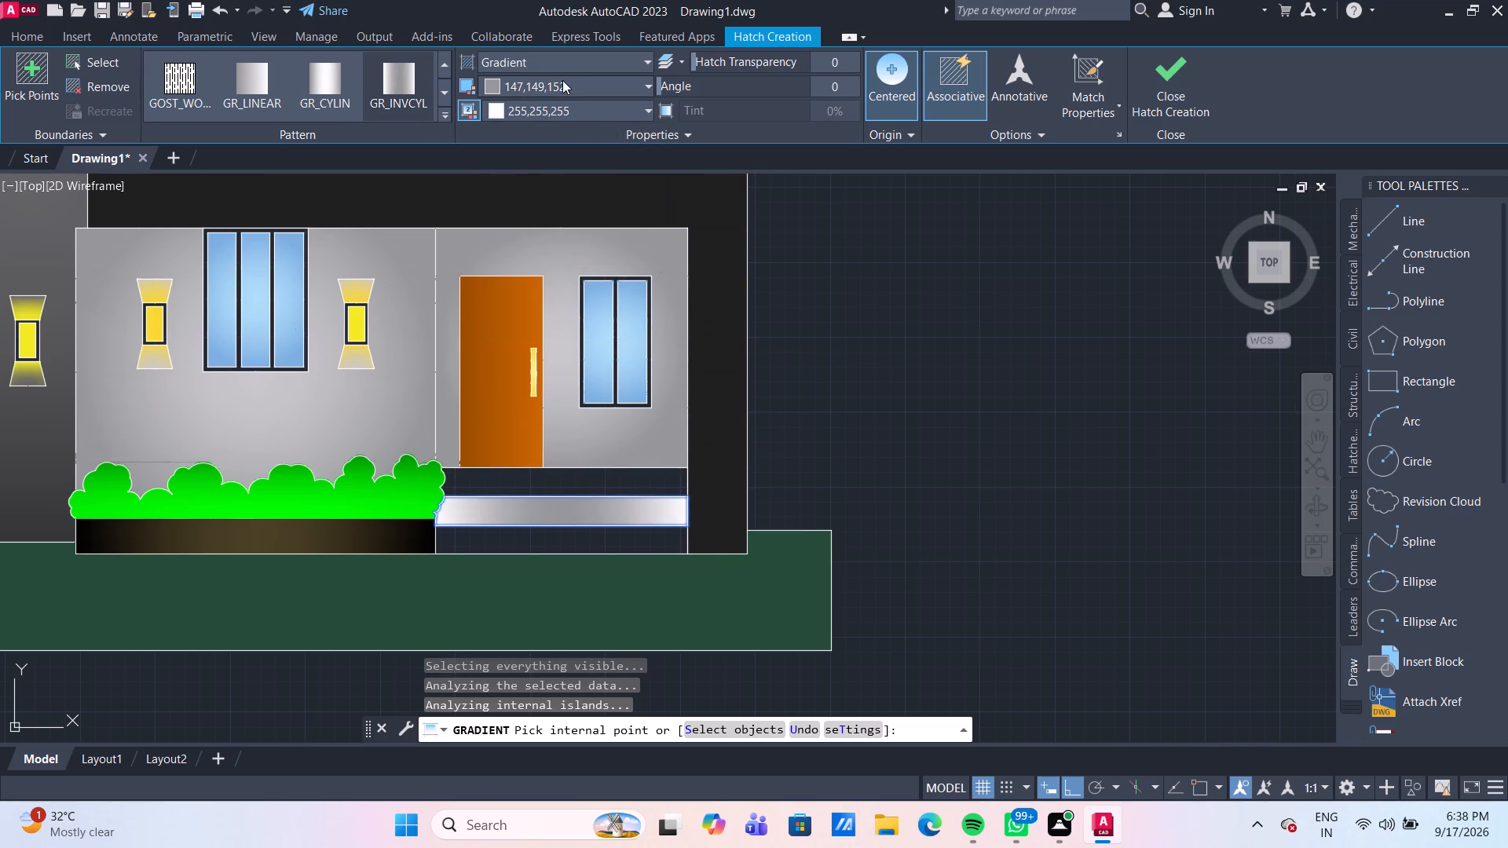
click(494, 169)
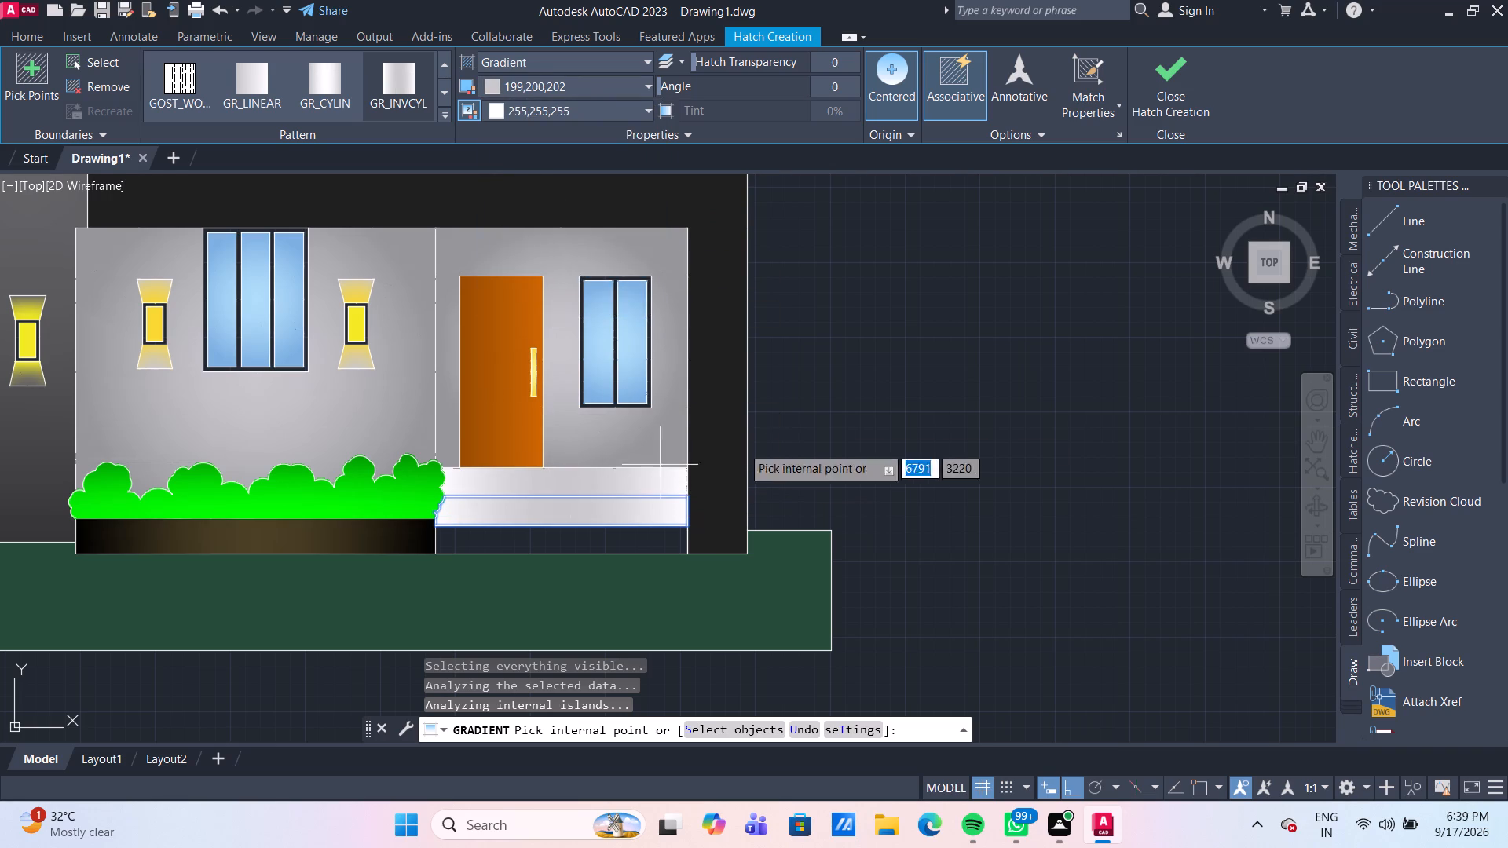
key(Escape)
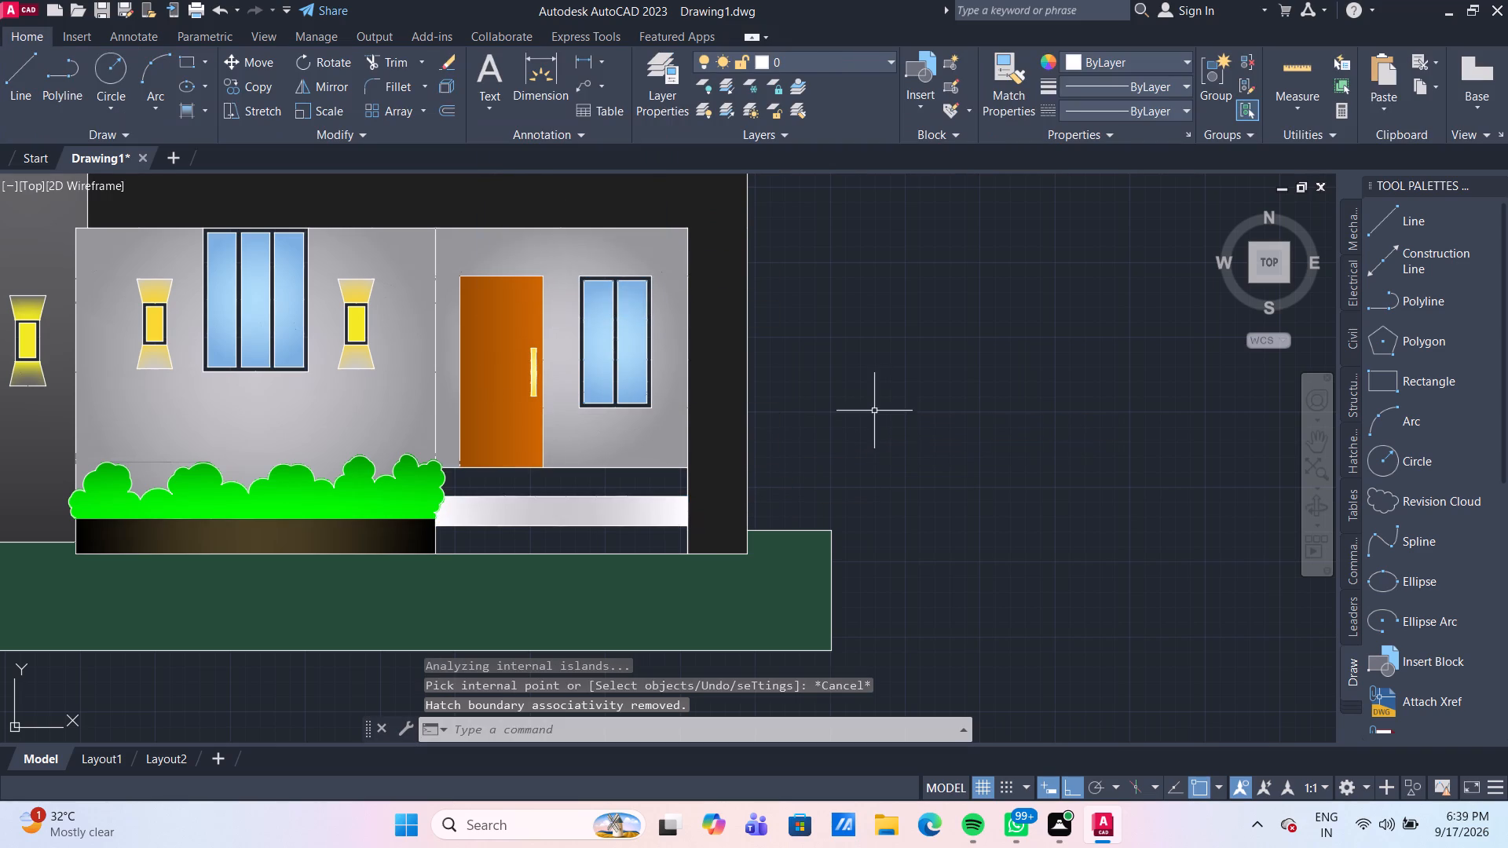
Fill the top and bottom entrance steps with a GR_INVCYL gradient in colours 255,255,255 and 199,200,202.
middle_drag(860, 402, 794, 309)
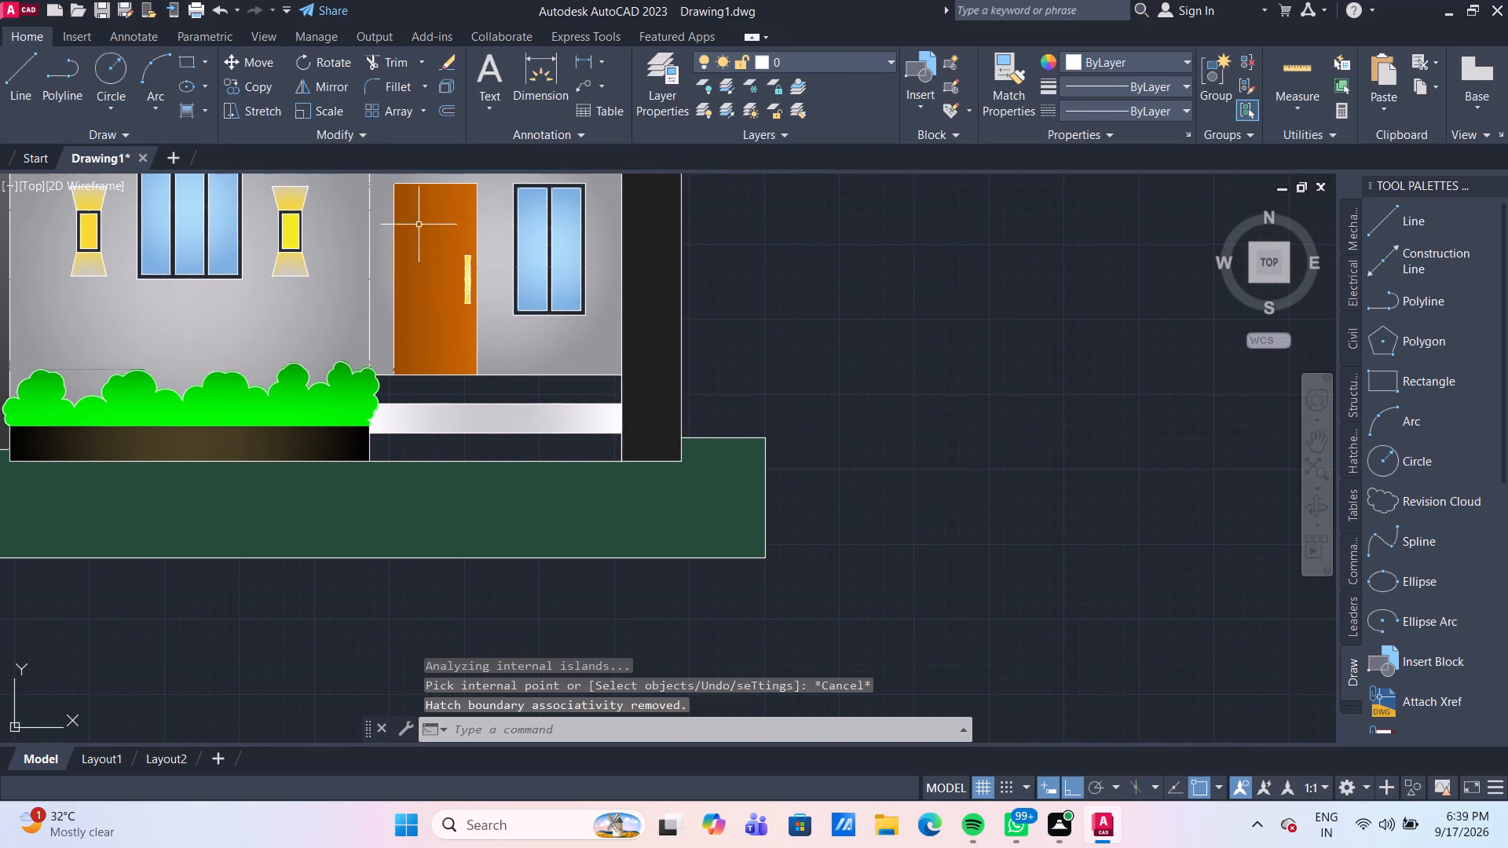
click(187, 111)
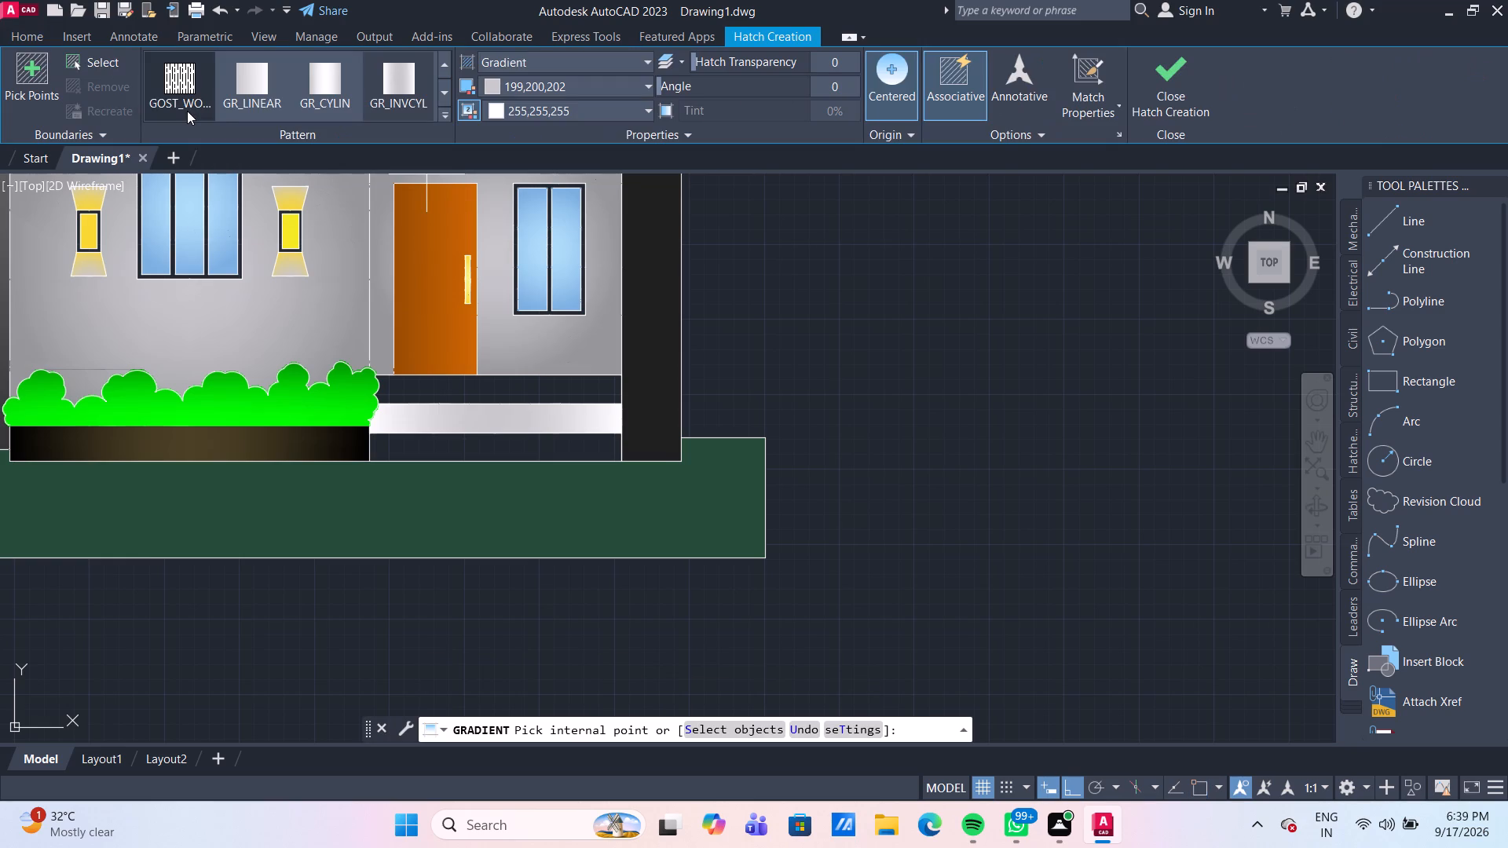
click(624, 88)
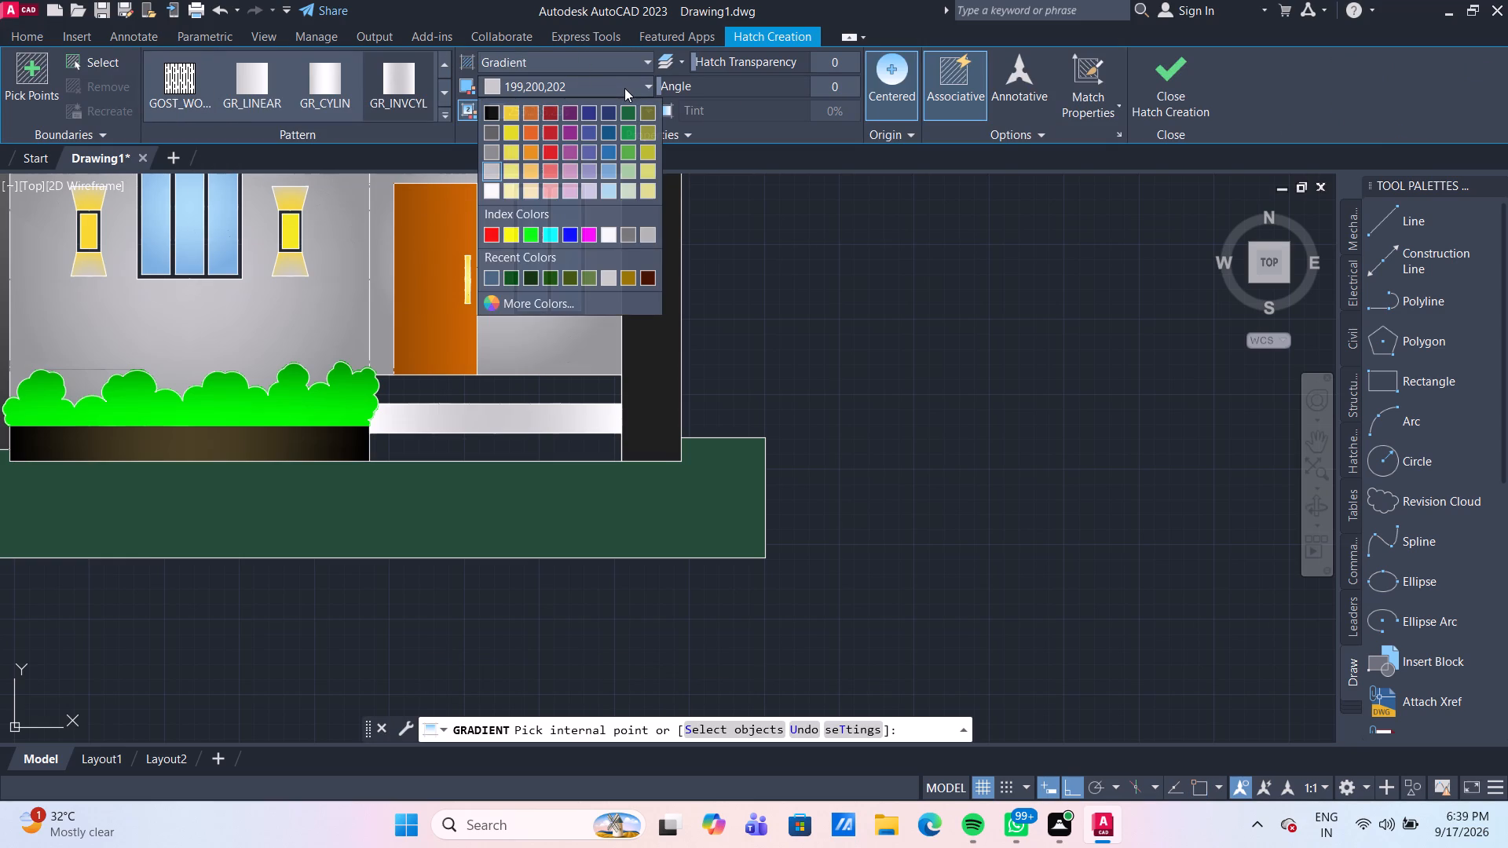
click(489, 193)
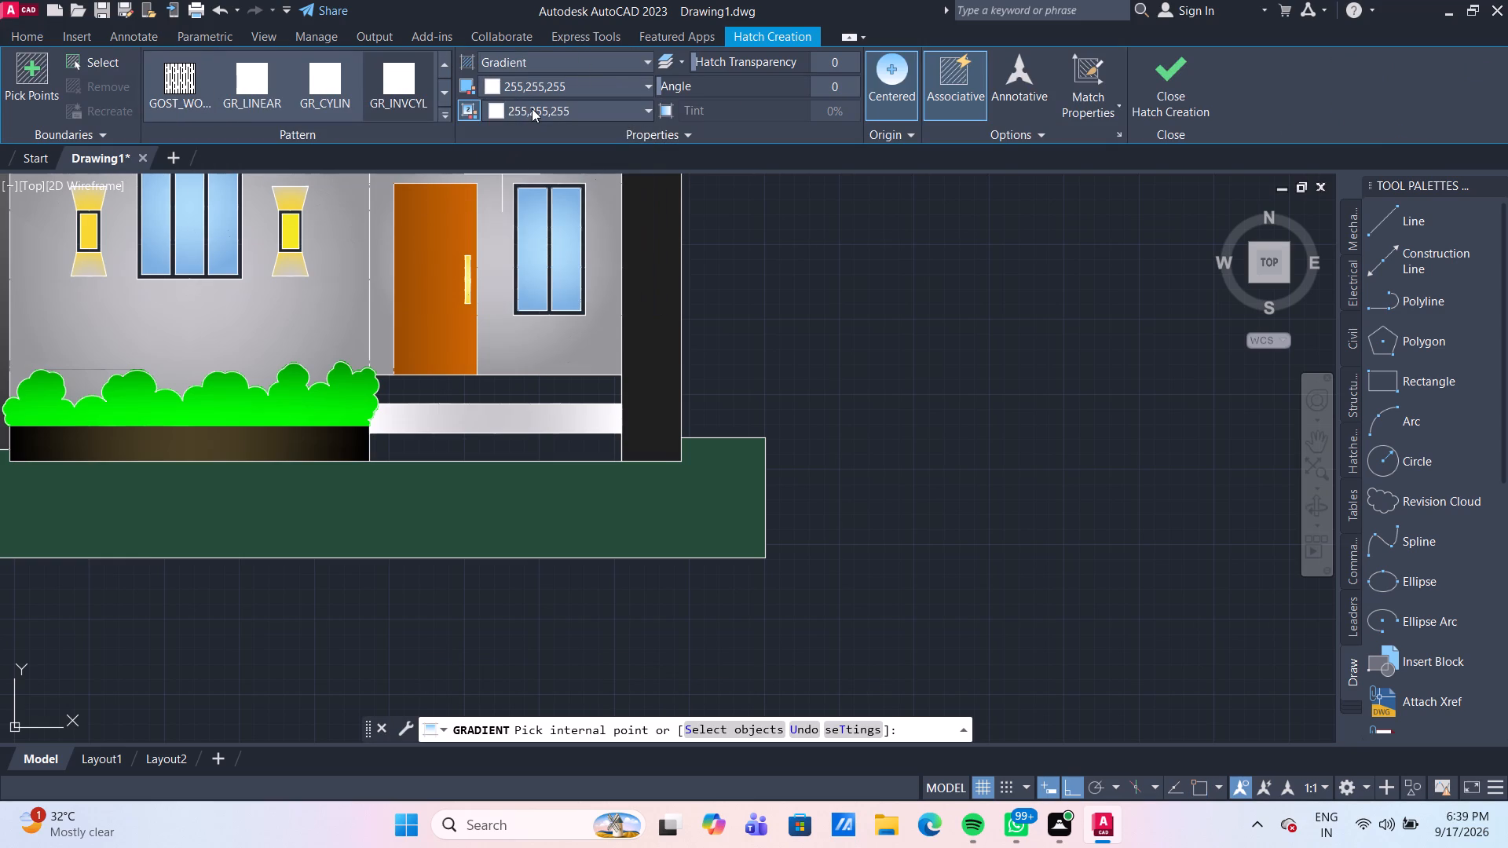
click(532, 108)
click(491, 199)
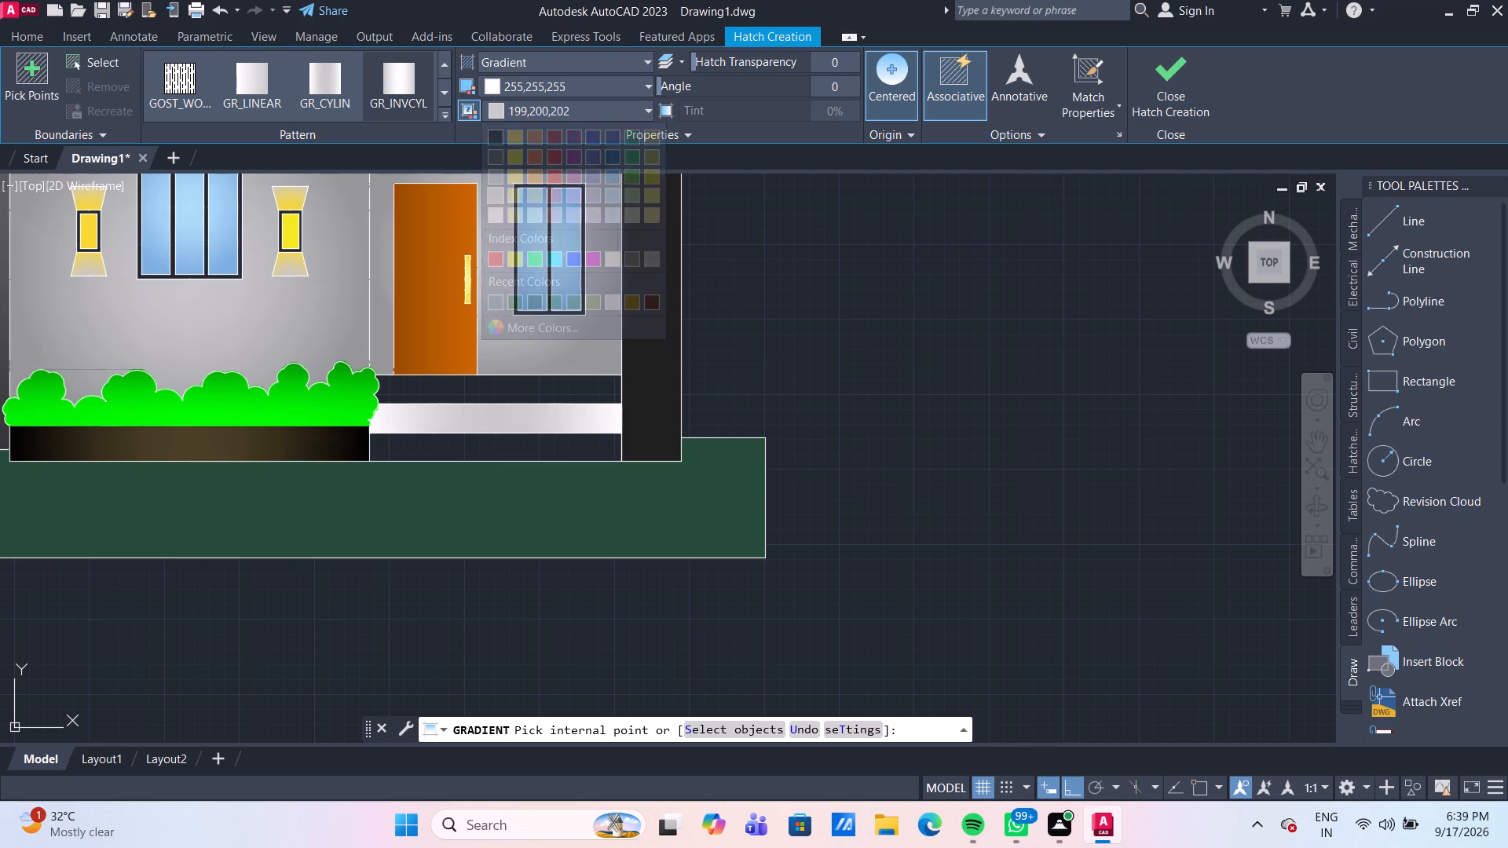
click(396, 81)
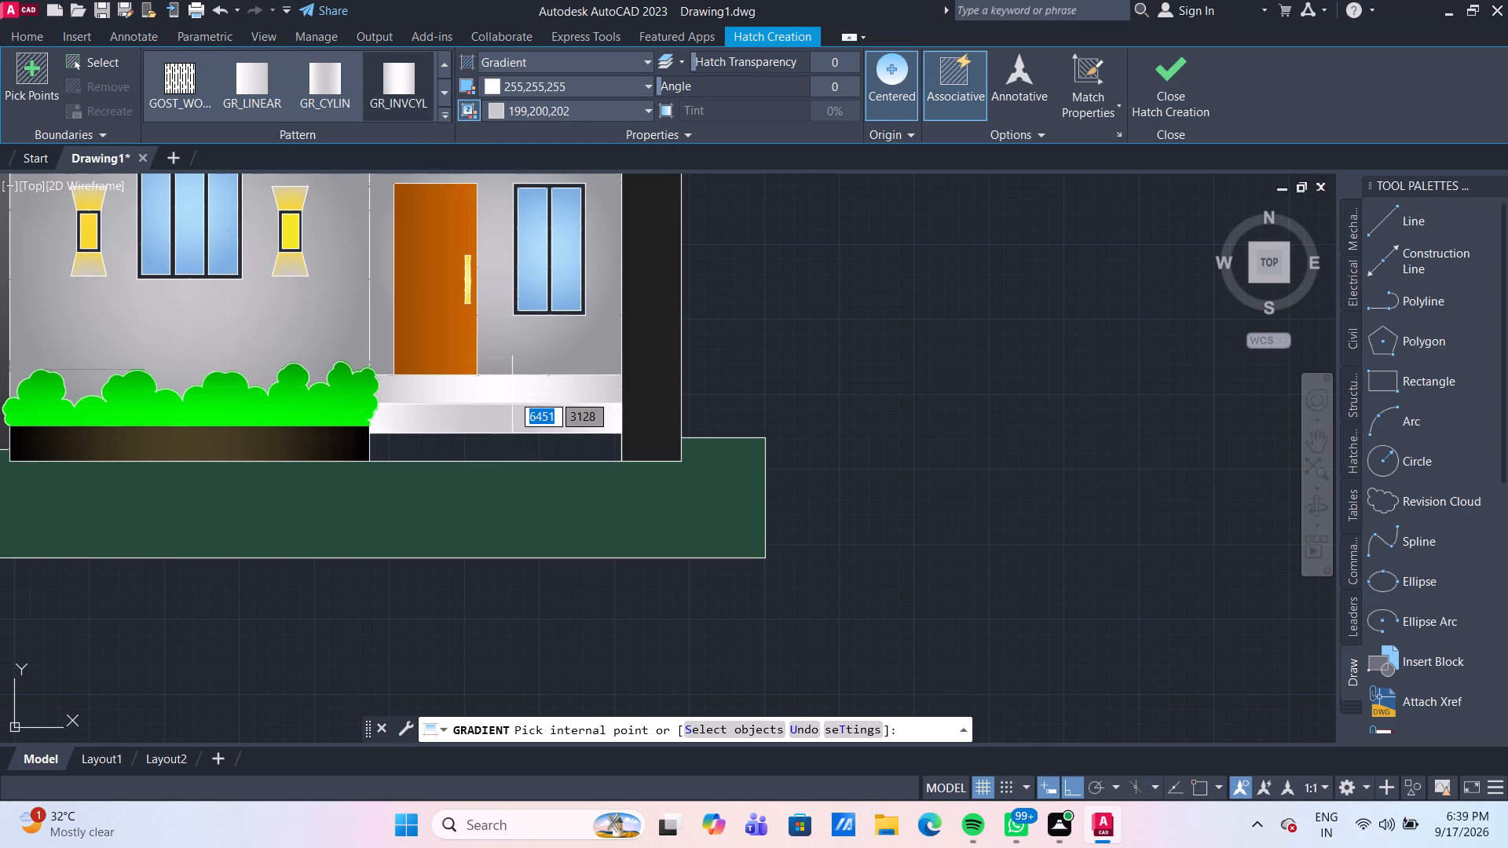
click(512, 394)
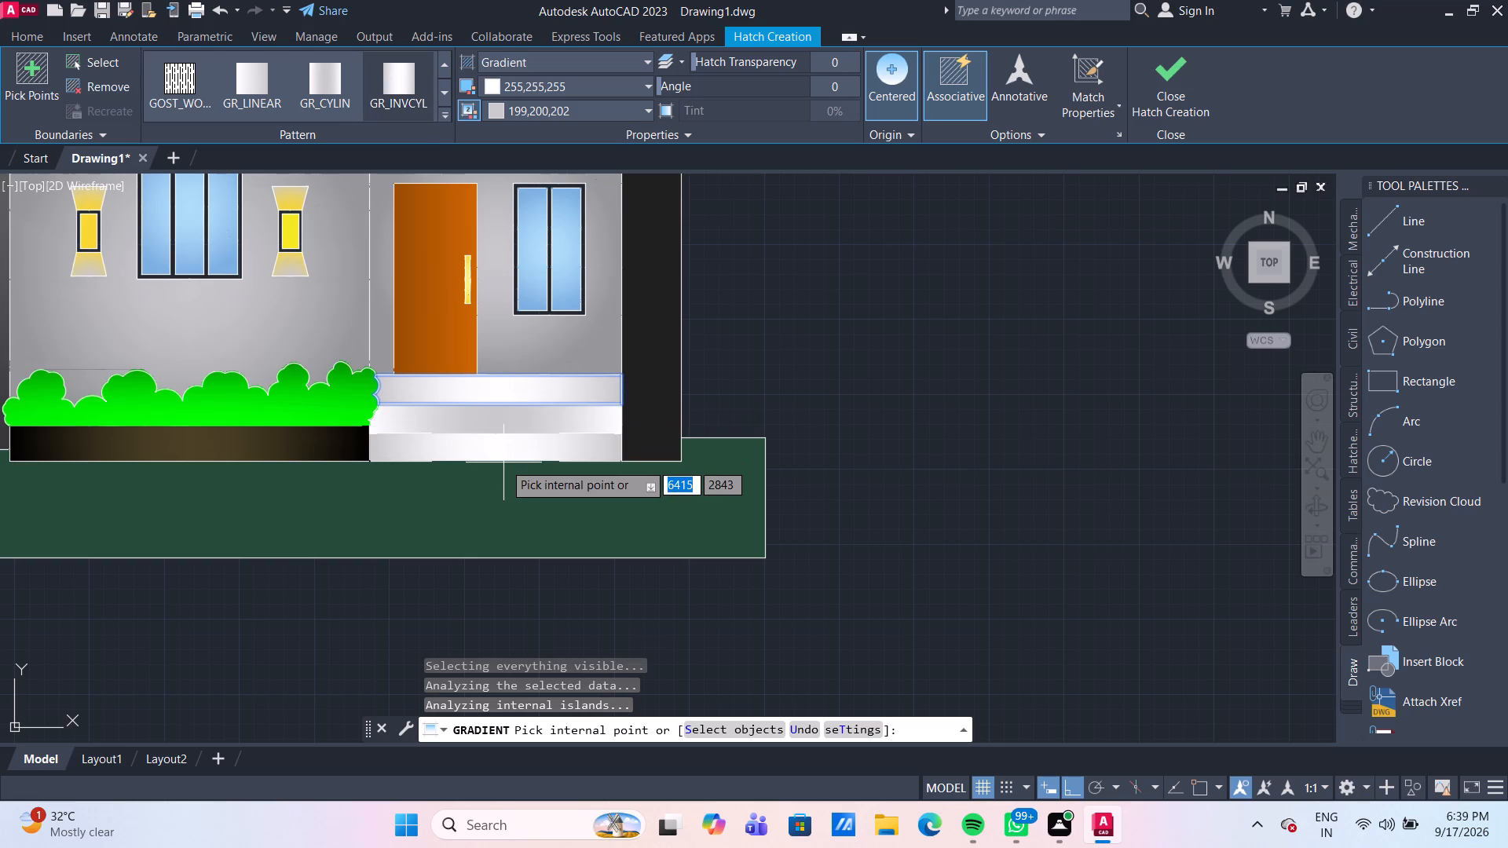
click(503, 462)
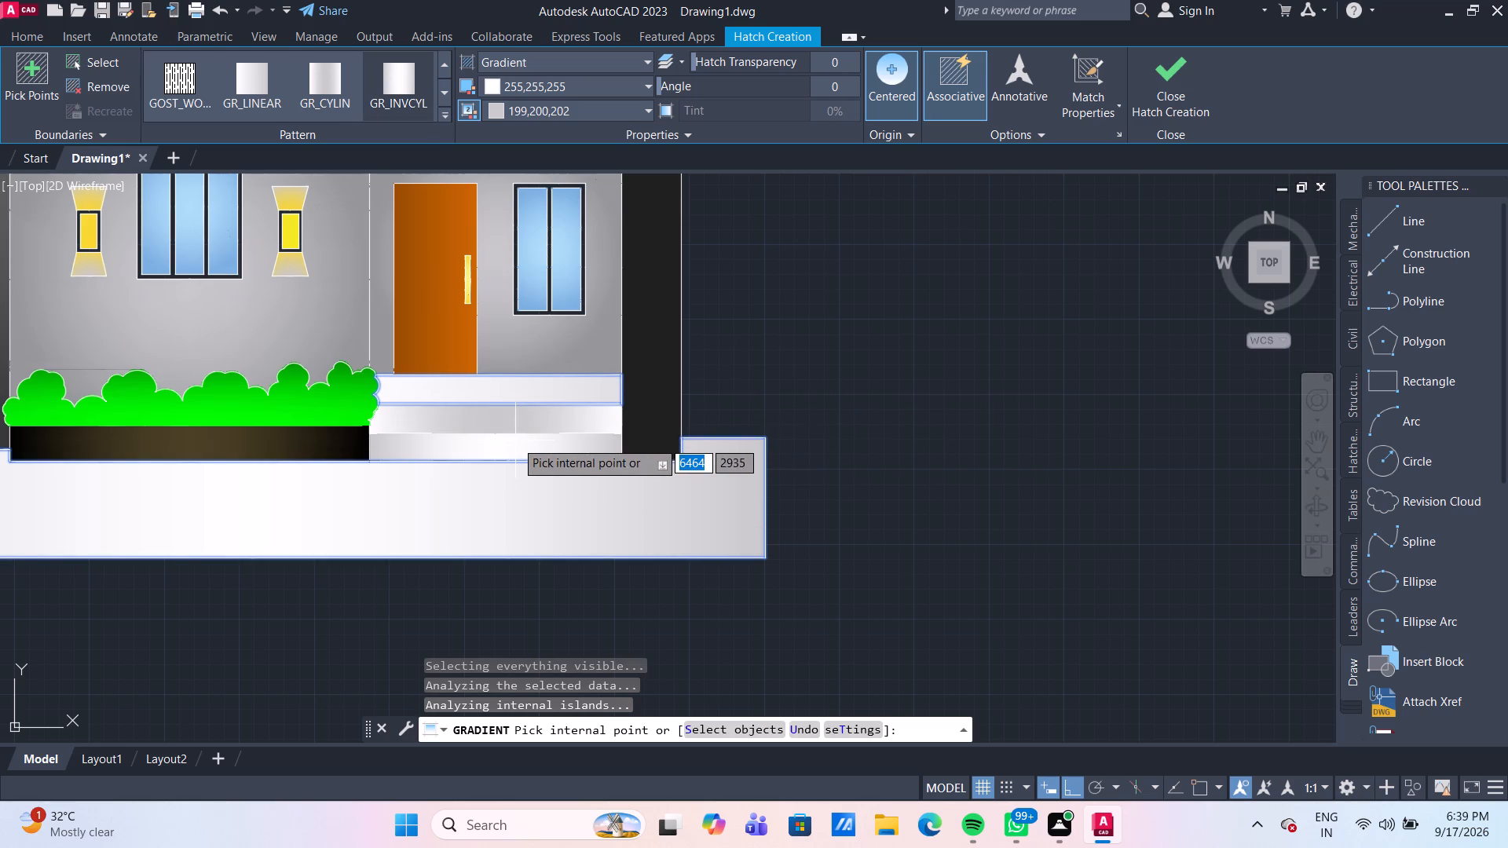
key(ctrl+z)
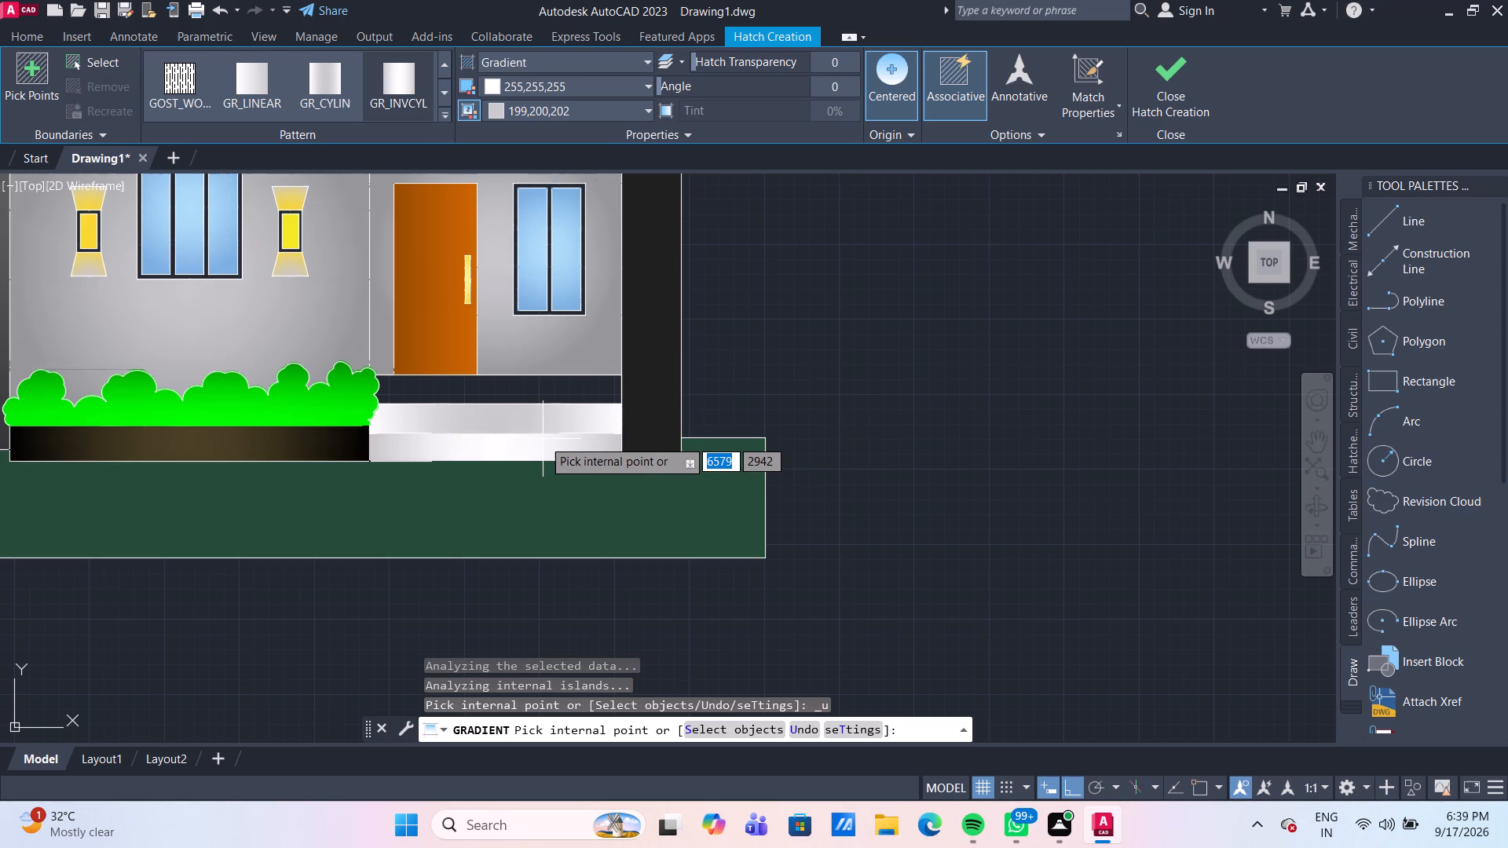
click(543, 439)
click(544, 387)
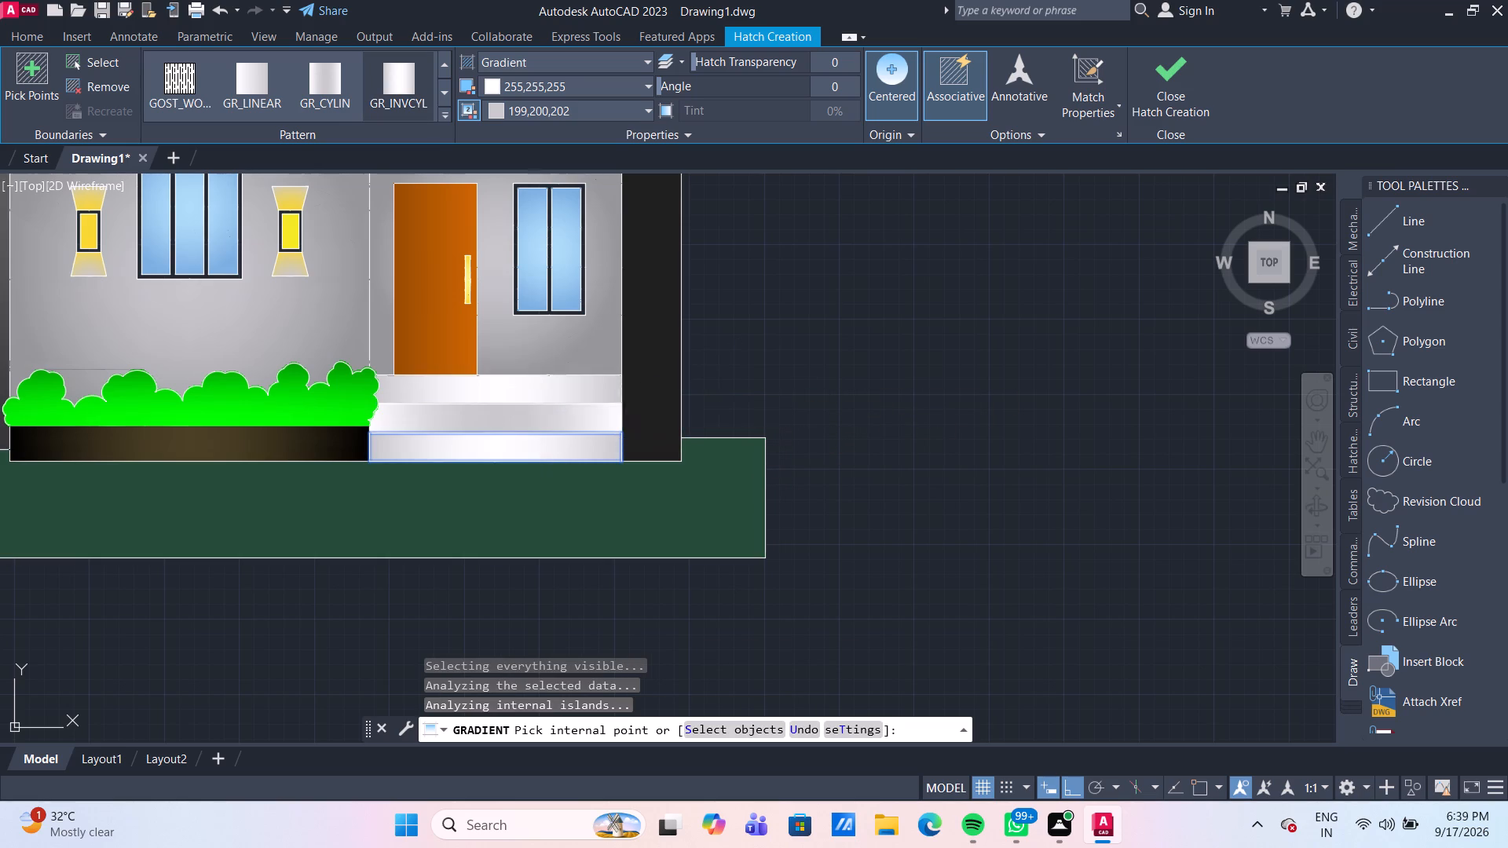
key(Escape)
Examine the coloured entrance steps, ground floor and whole front elevation for remaining unfilled areas.
scroll(788, 374, down, 3)
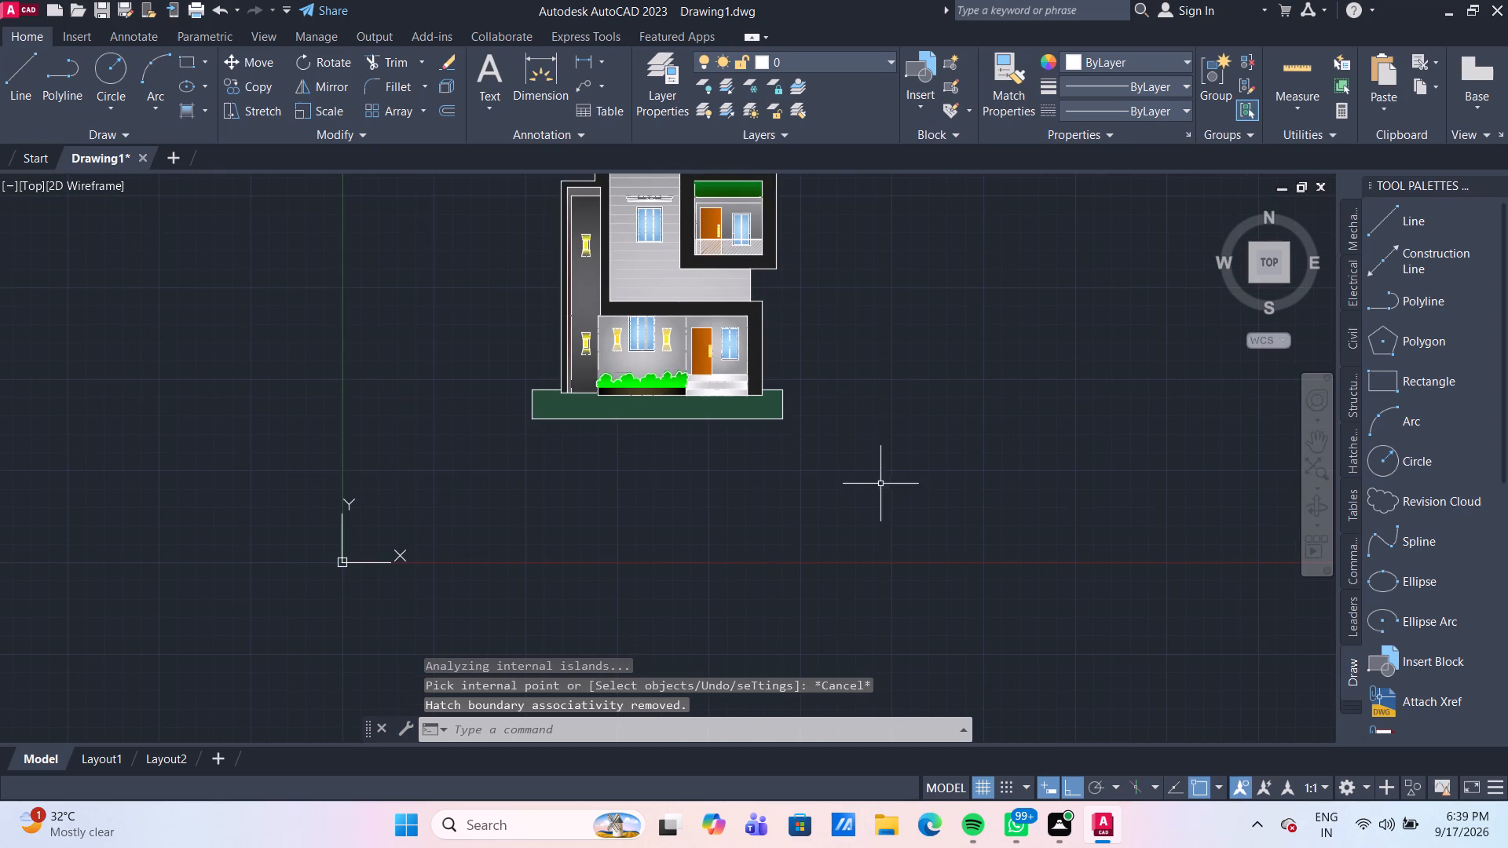
scroll(788, 355, up, 1)
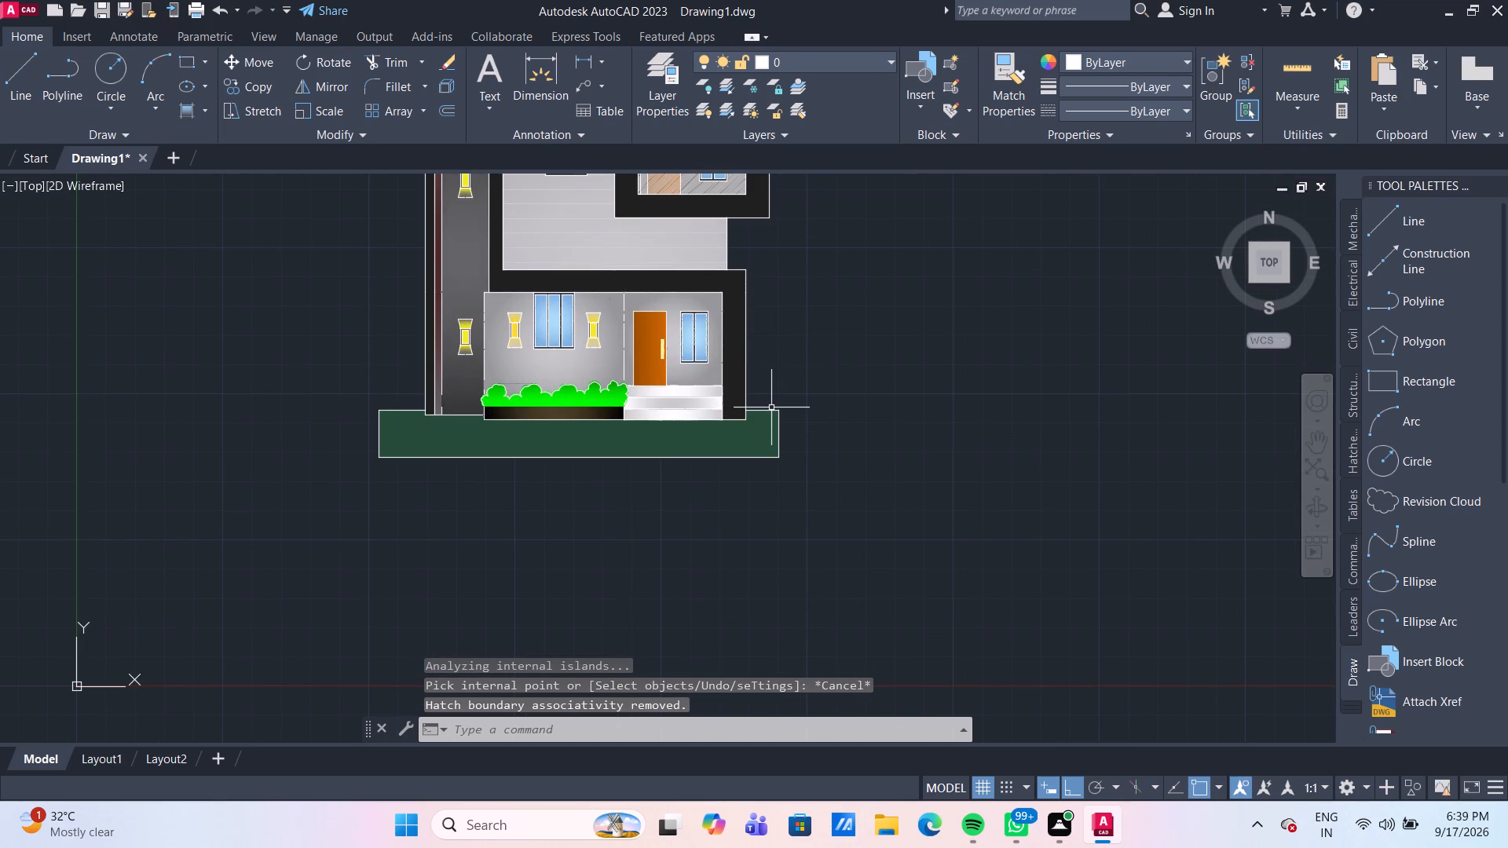
scroll(771, 409, up, 1)
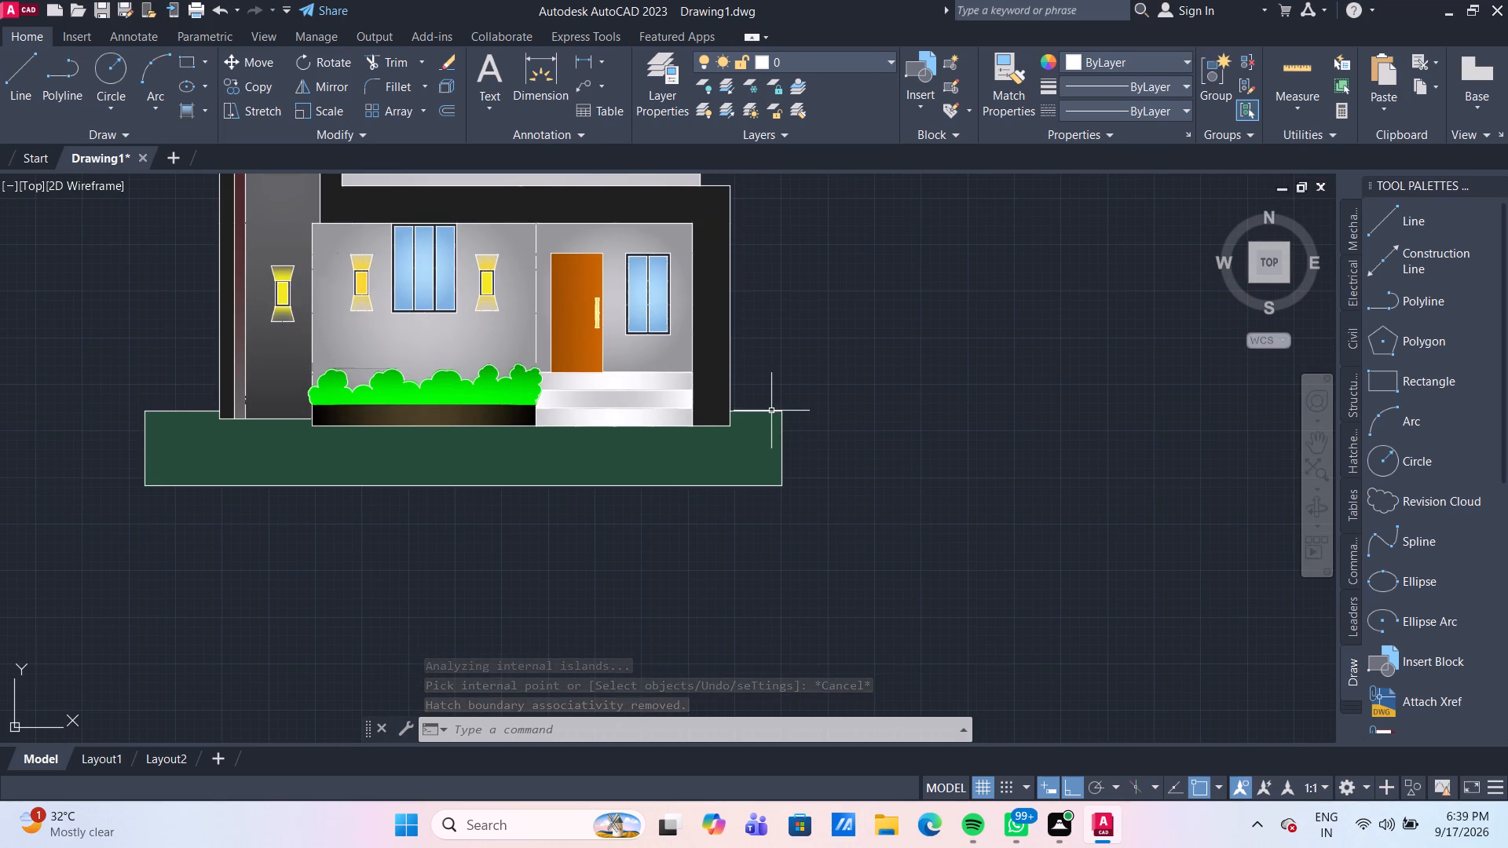
scroll(771, 411, down, 2)
scroll(836, 444, up, 2)
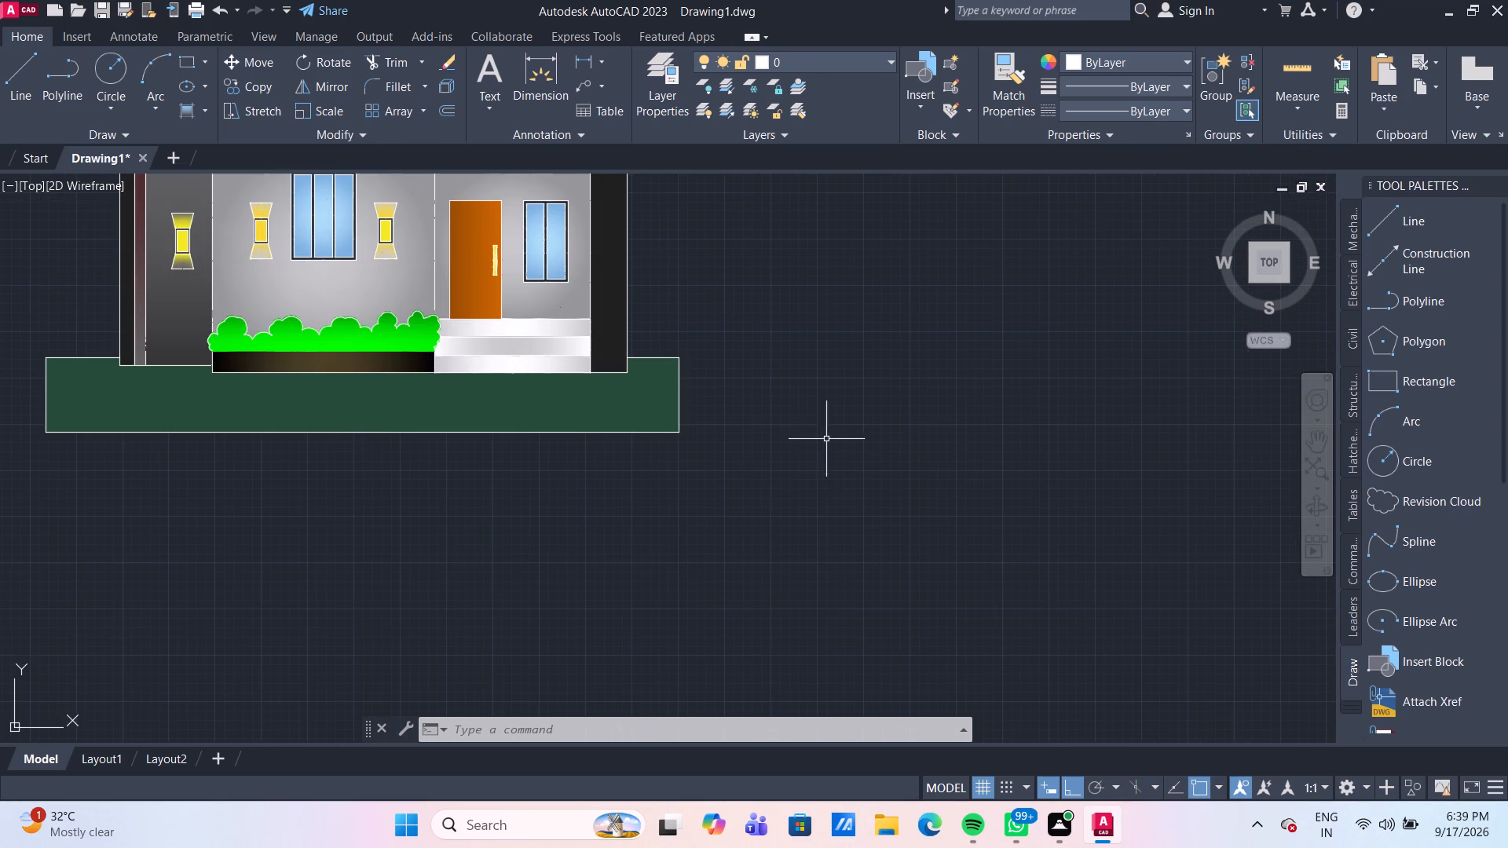
middle_drag(820, 436, 800, 504)
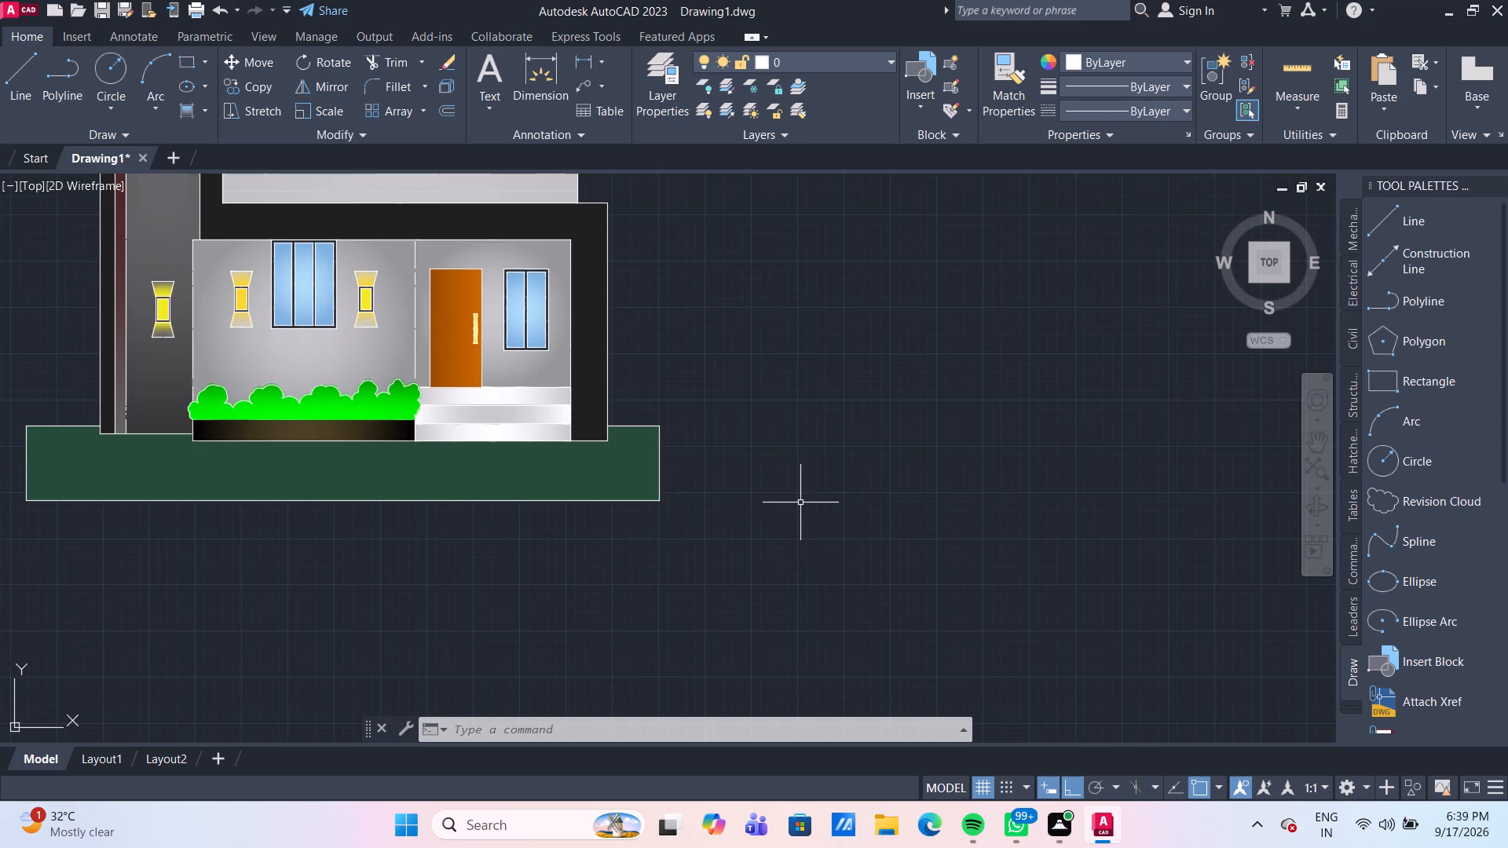
scroll(800, 495, down, 2)
scroll(824, 426, up, 1)
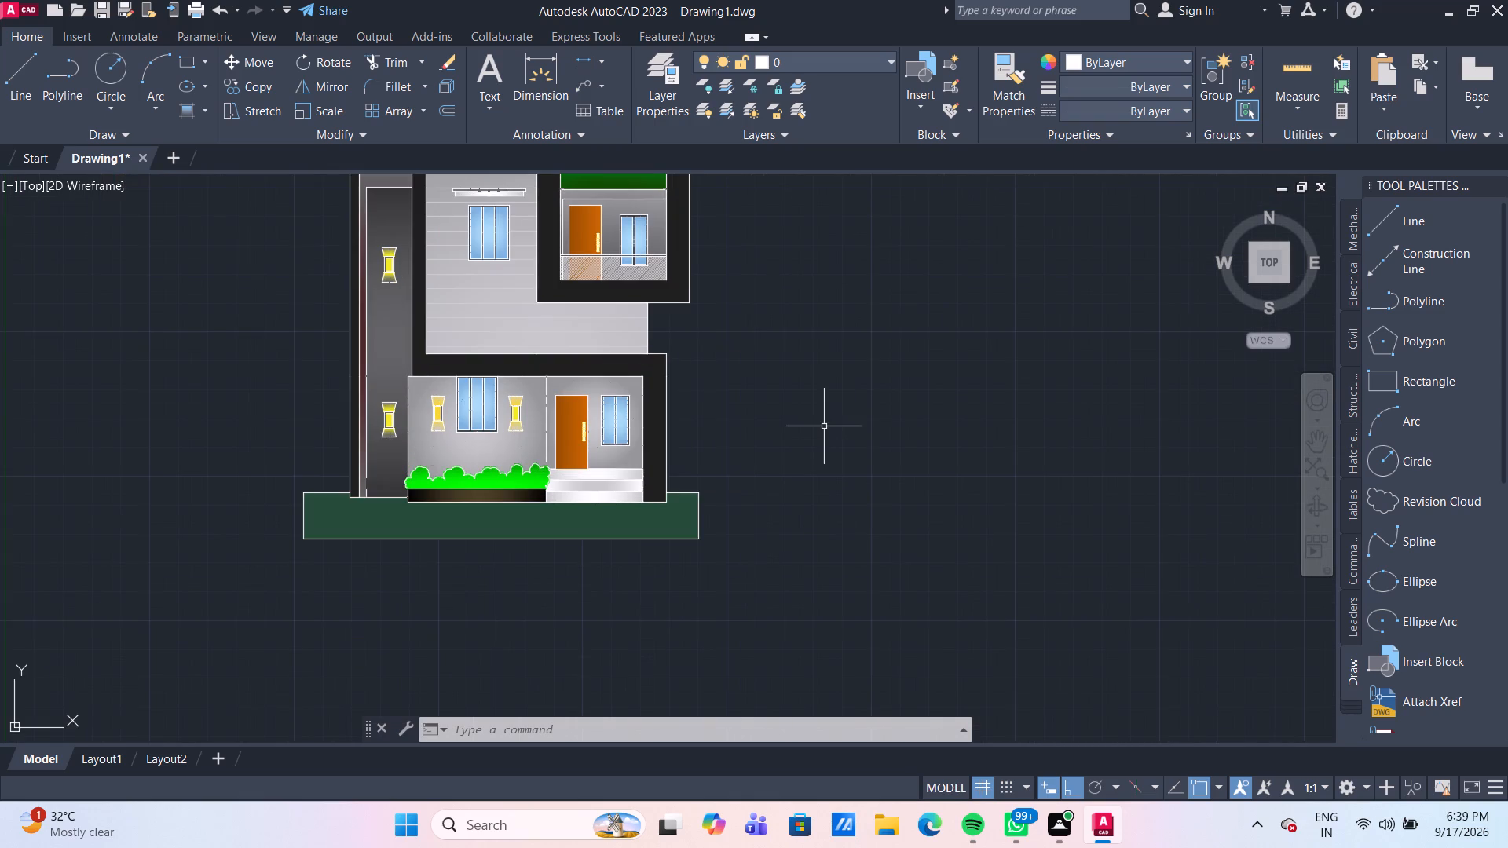
middle_drag(824, 426, 806, 517)
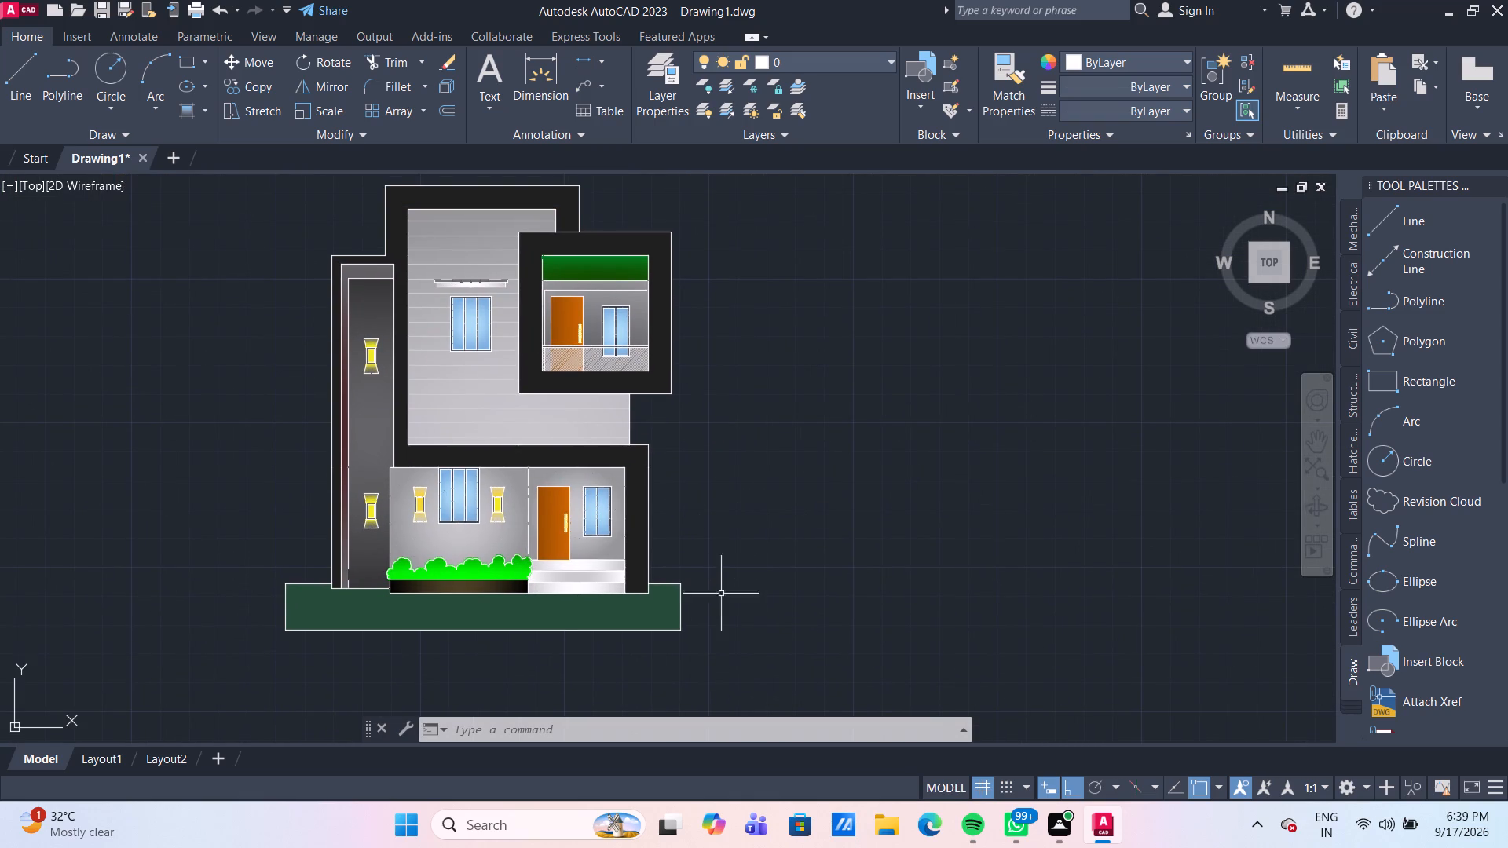
Run the LOGFILEOFF command.
click(646, 733)
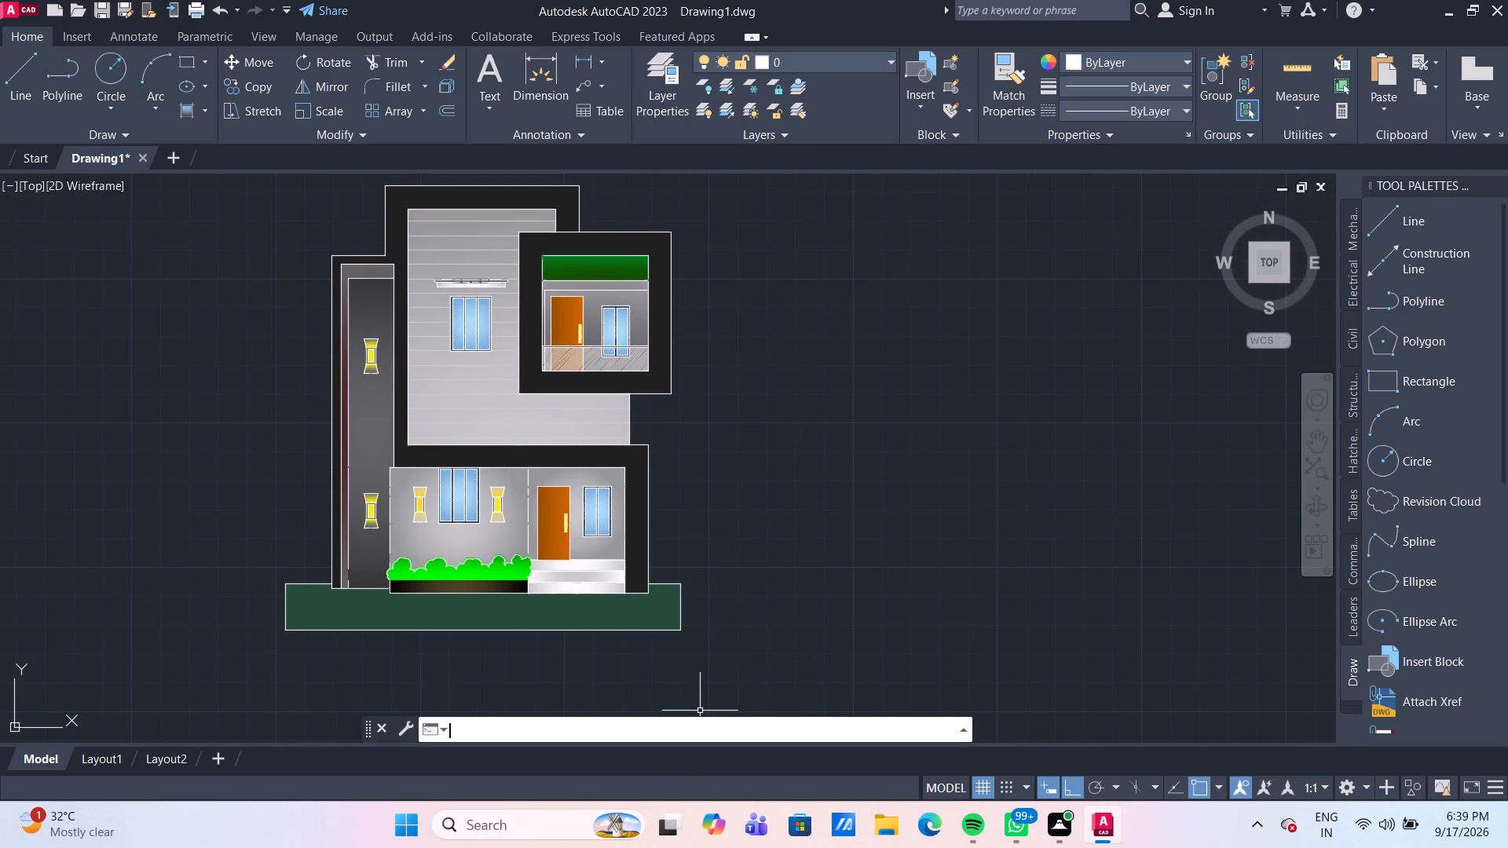
text(LO)
key(g)
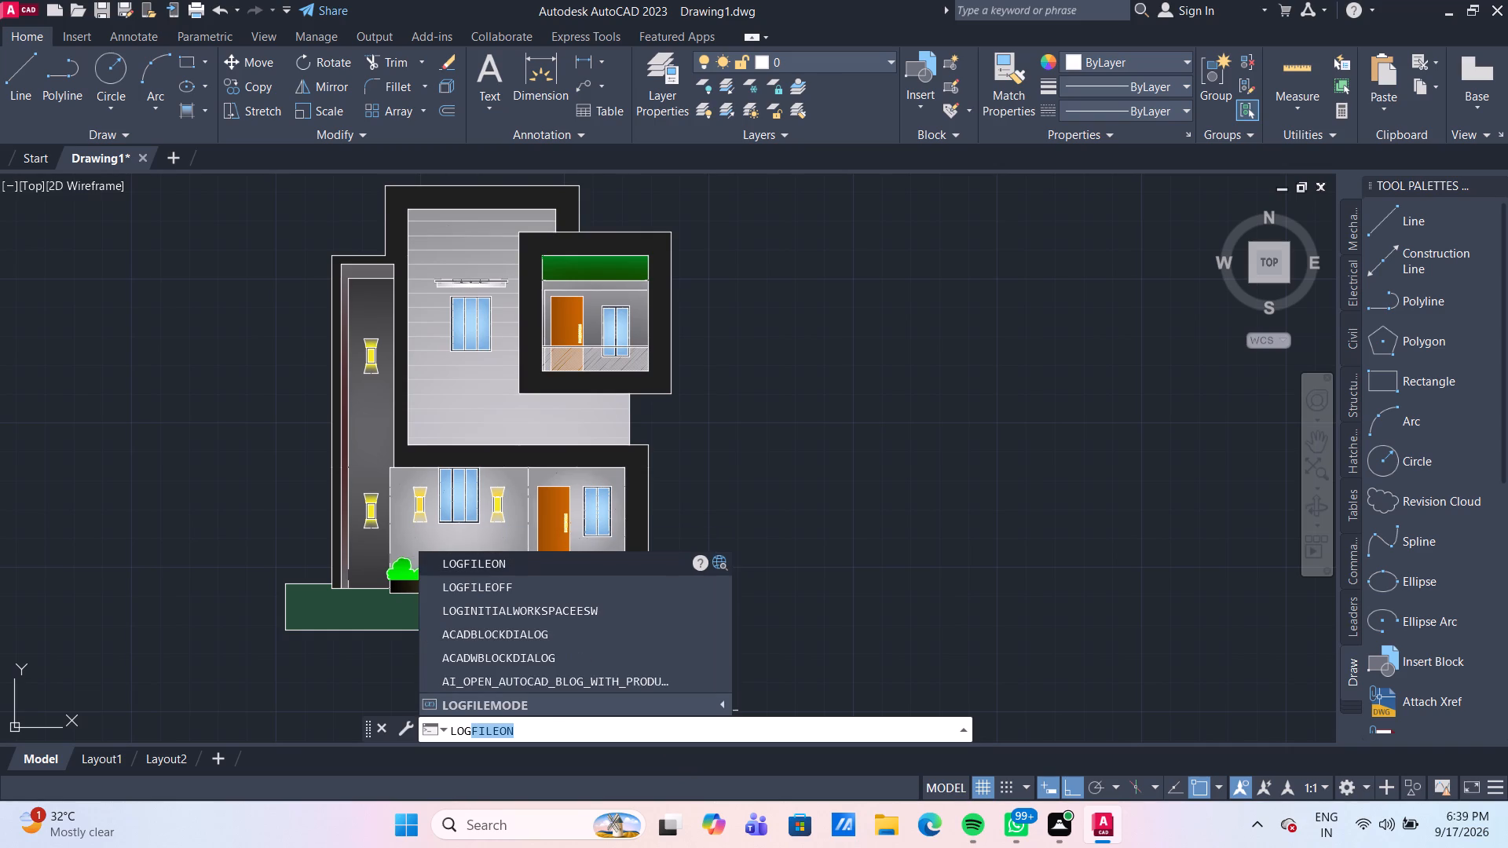
click(642, 586)
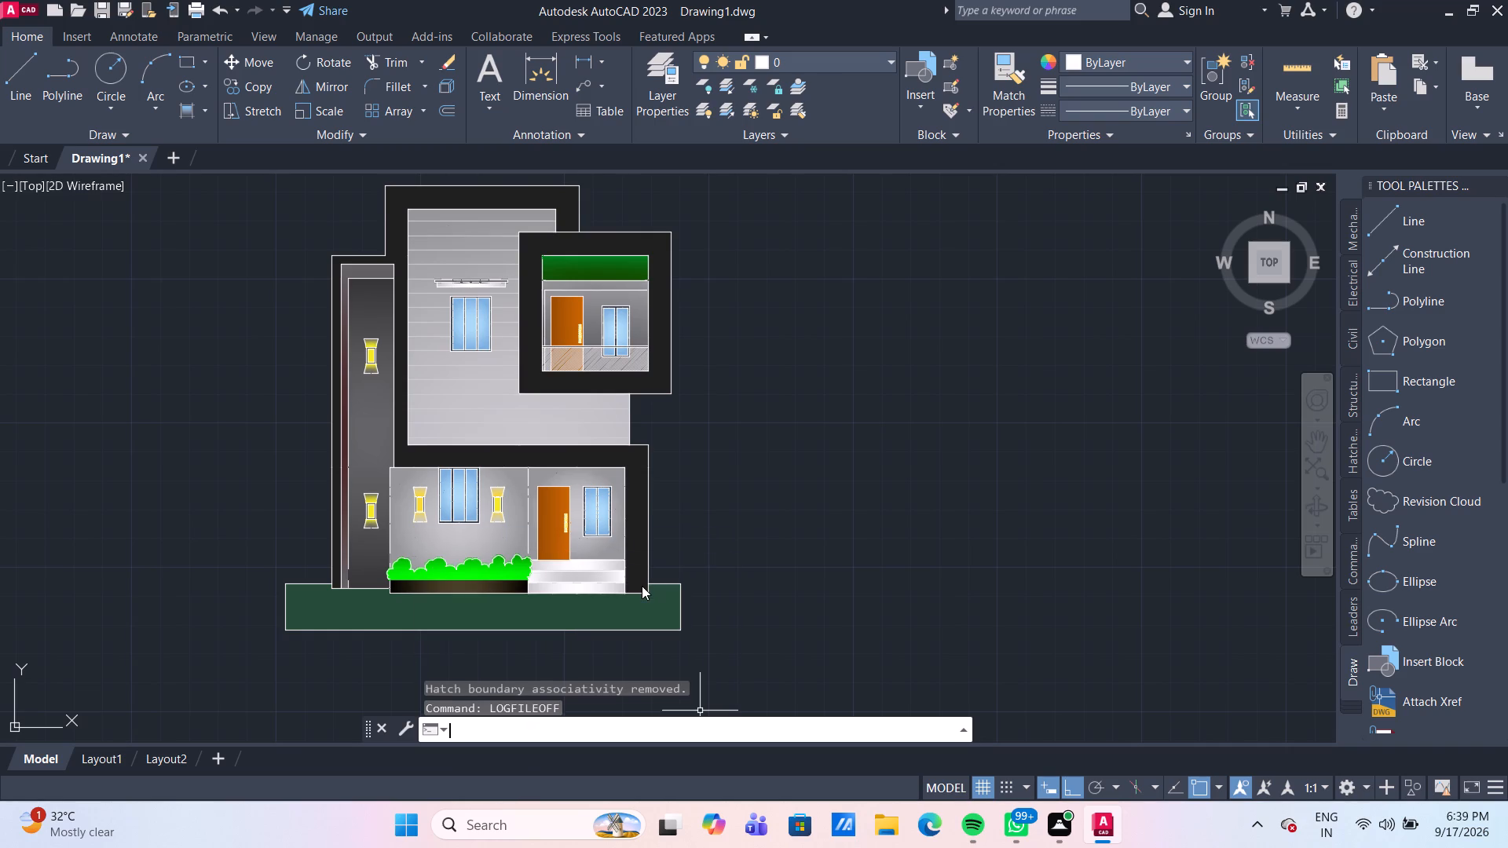
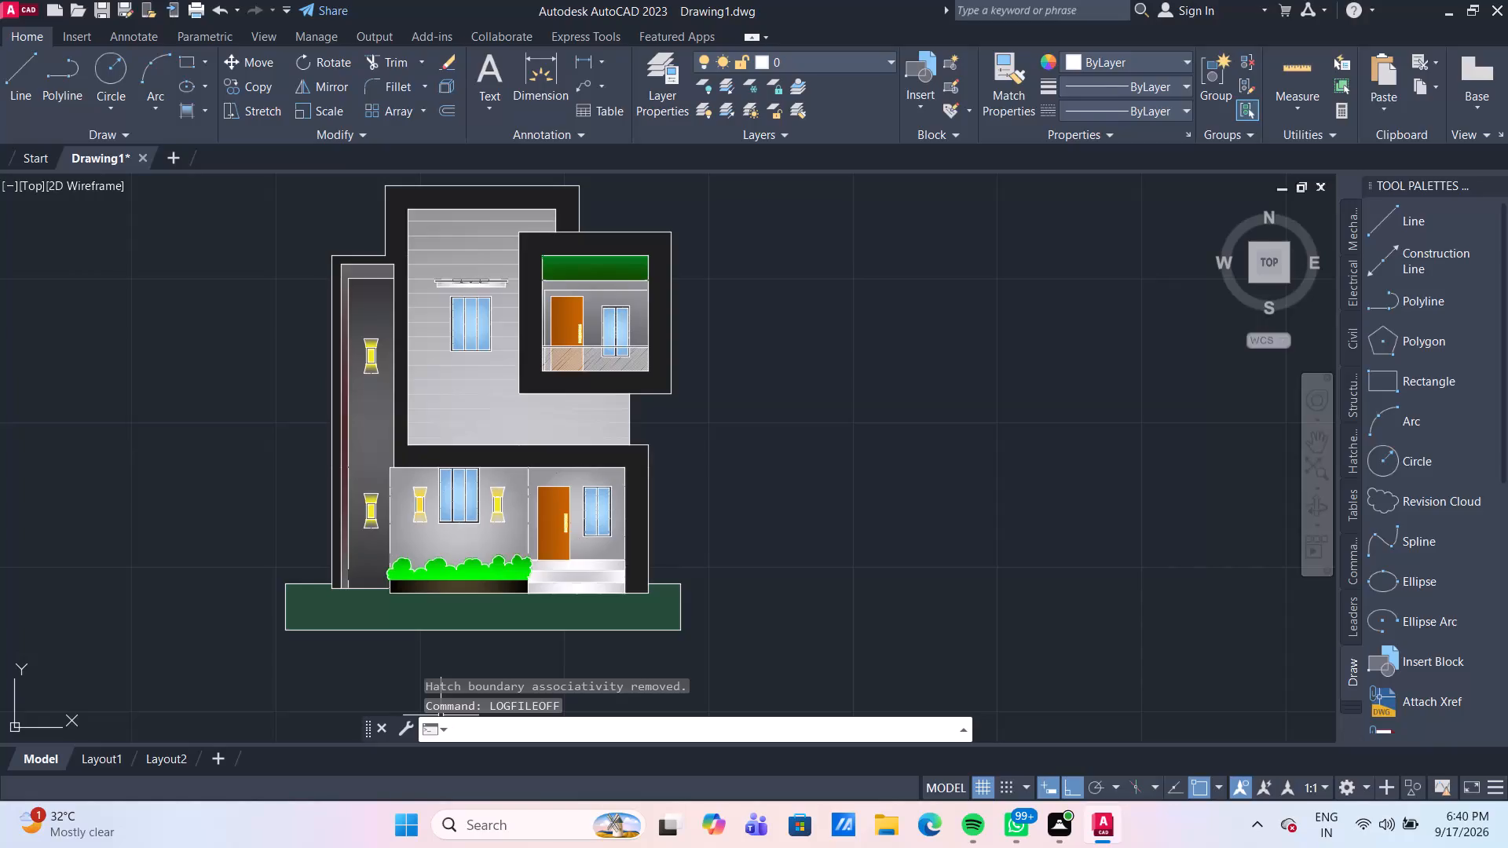
Start a plot using DWG To PDF.pc3 and the ISO A4 (297.00 x 210.00 MM) paper size.
text(PLOT)
key(Return)
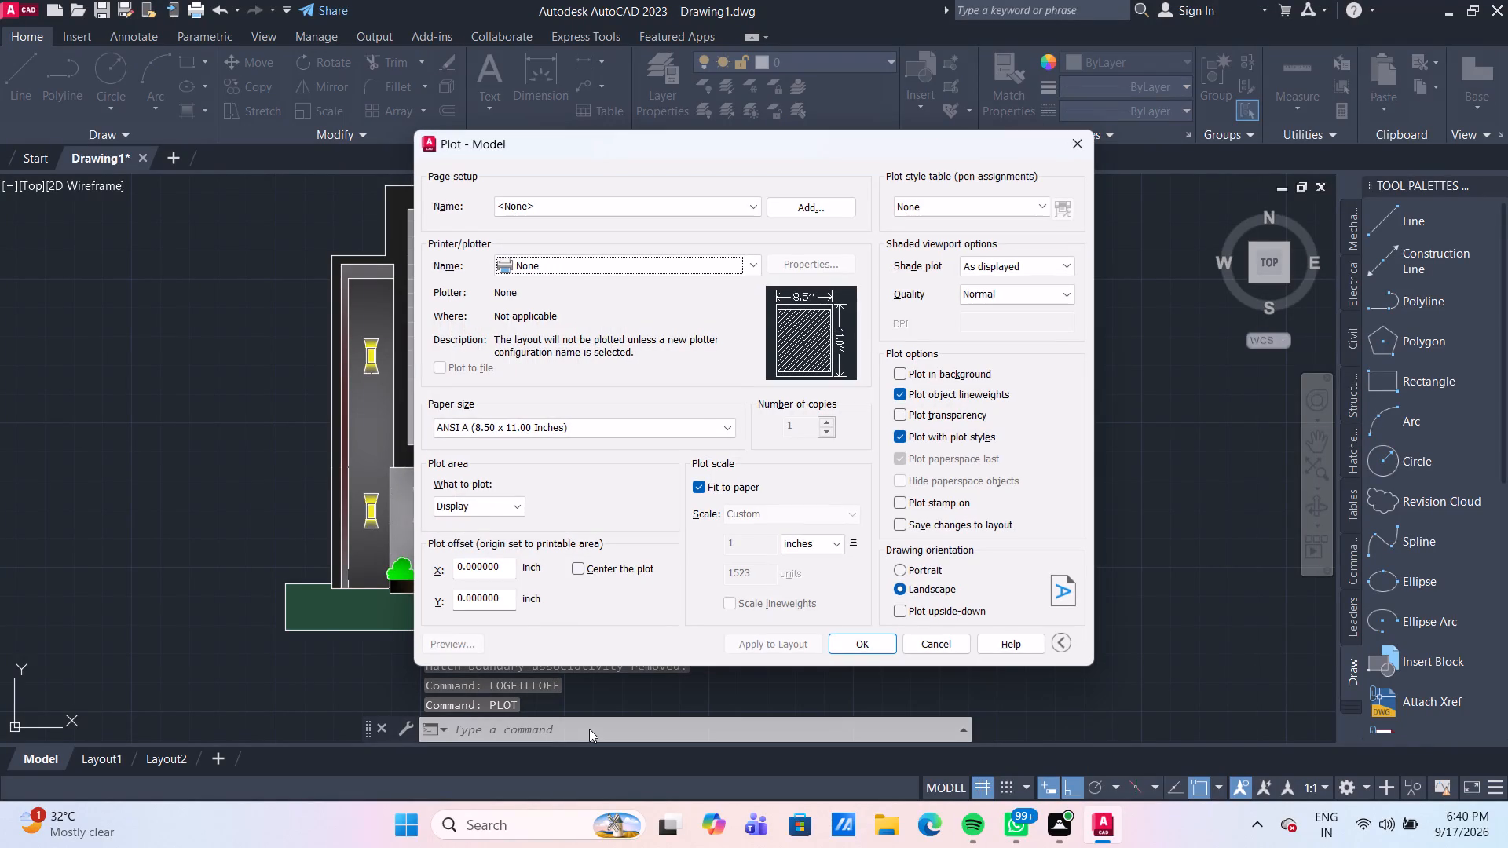
click(643, 265)
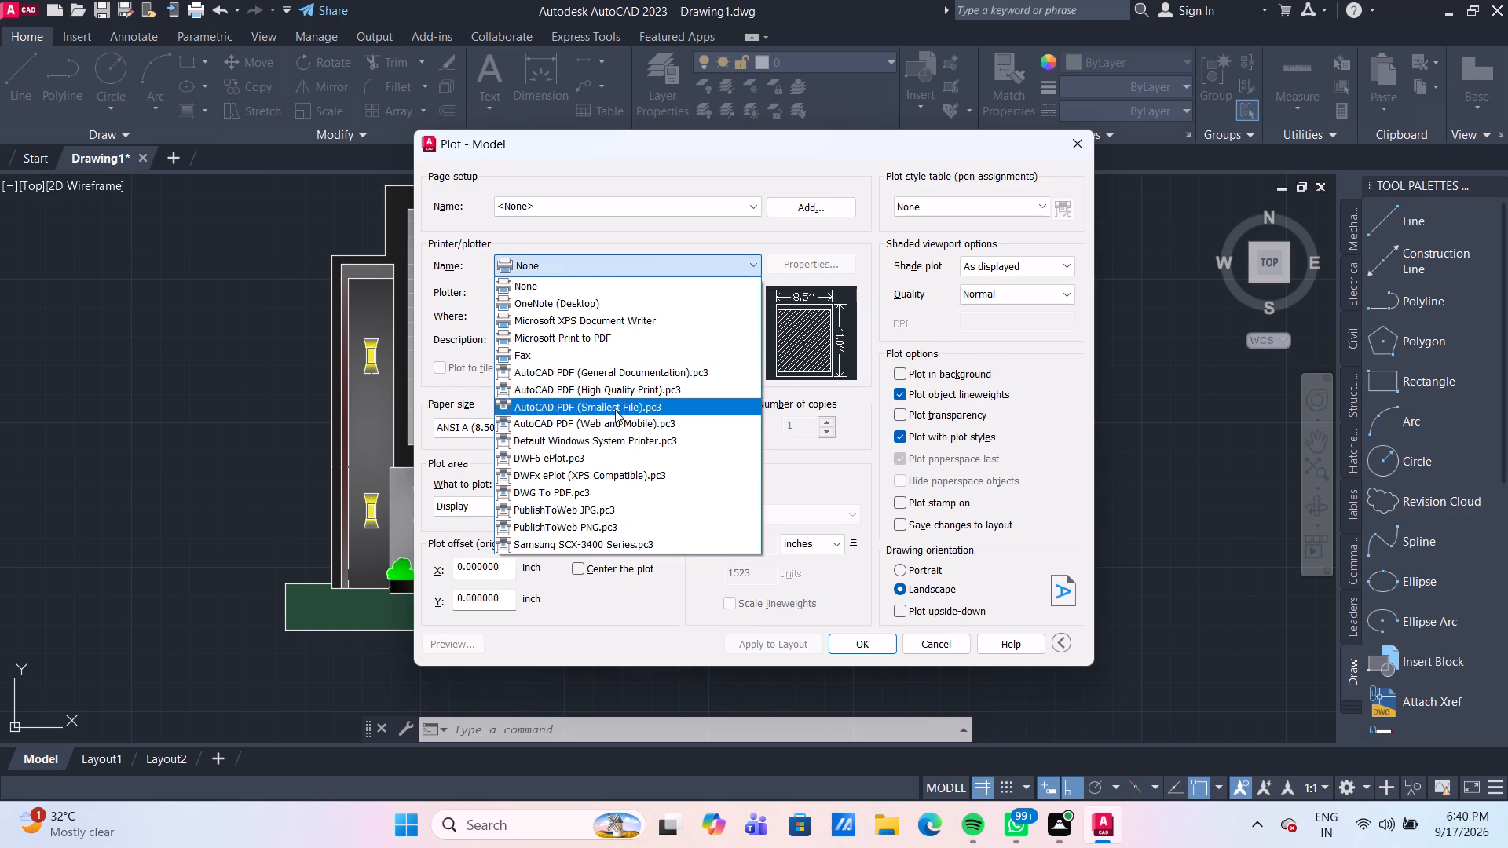
click(614, 501)
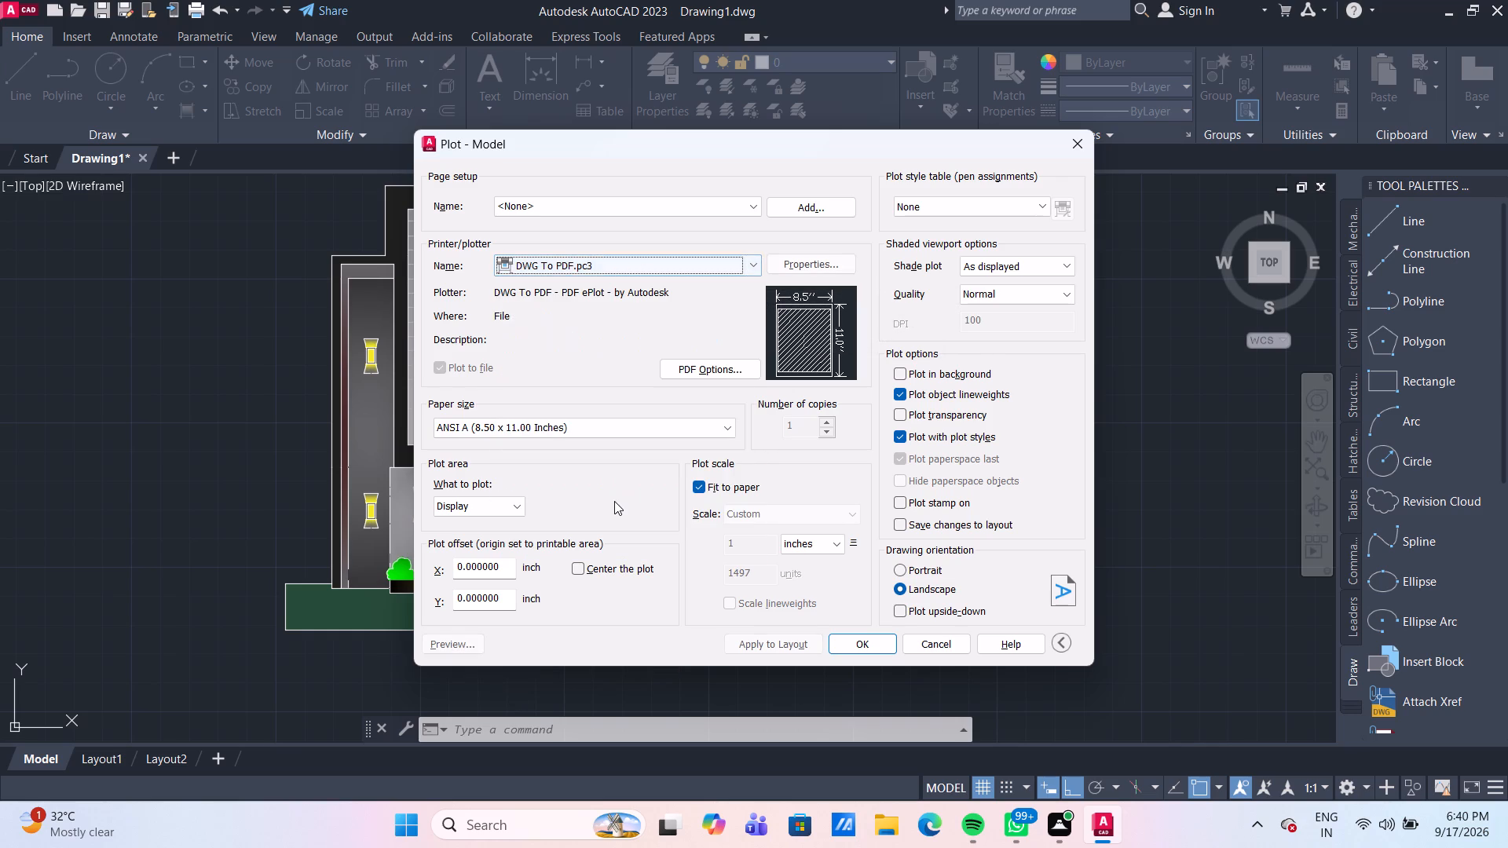
click(606, 429)
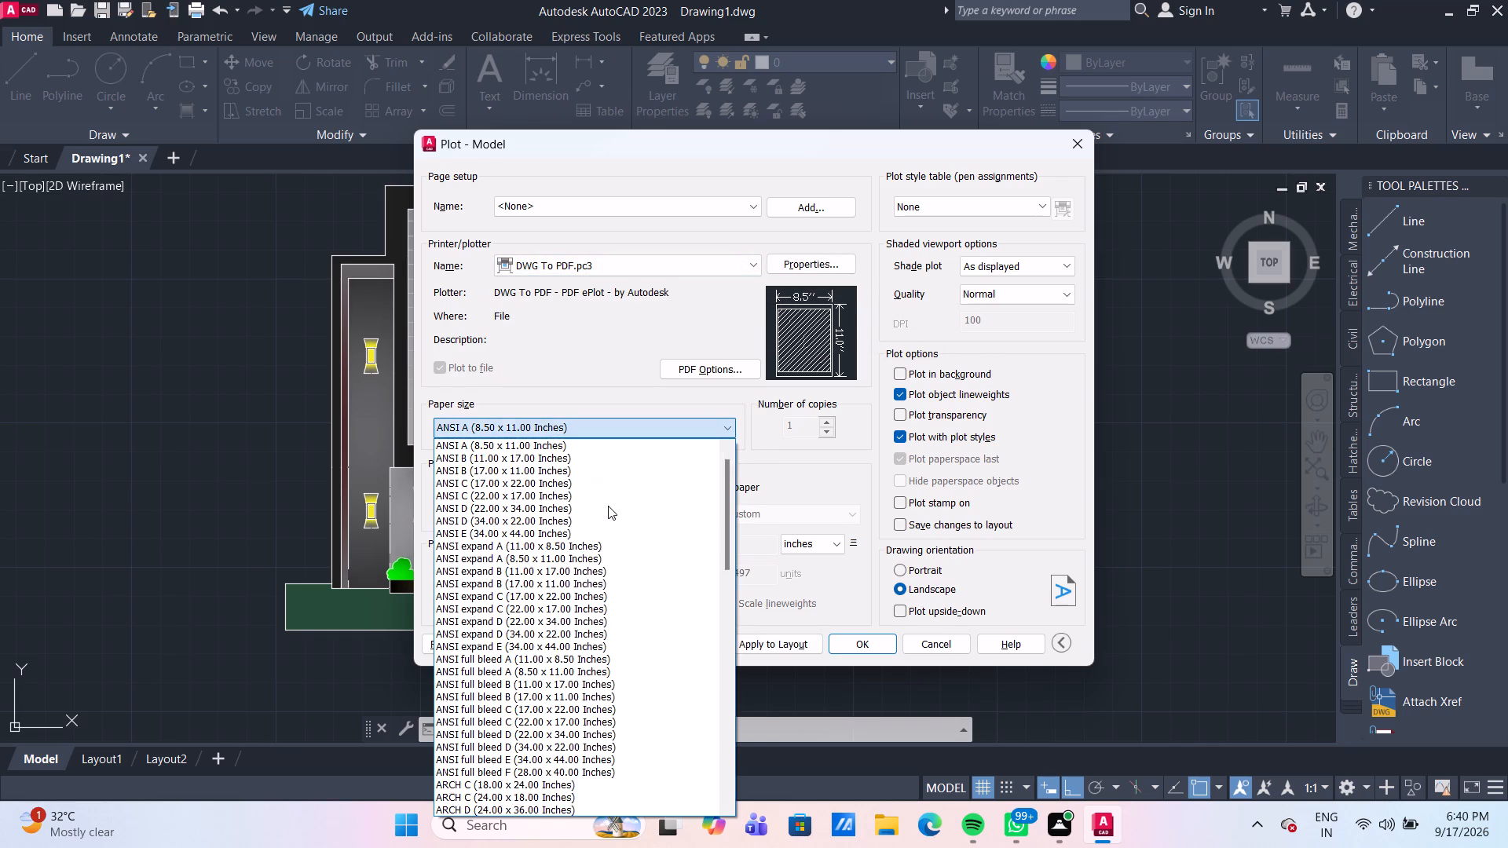
scroll(608, 511, down, 11)
scroll(611, 596, down, 1)
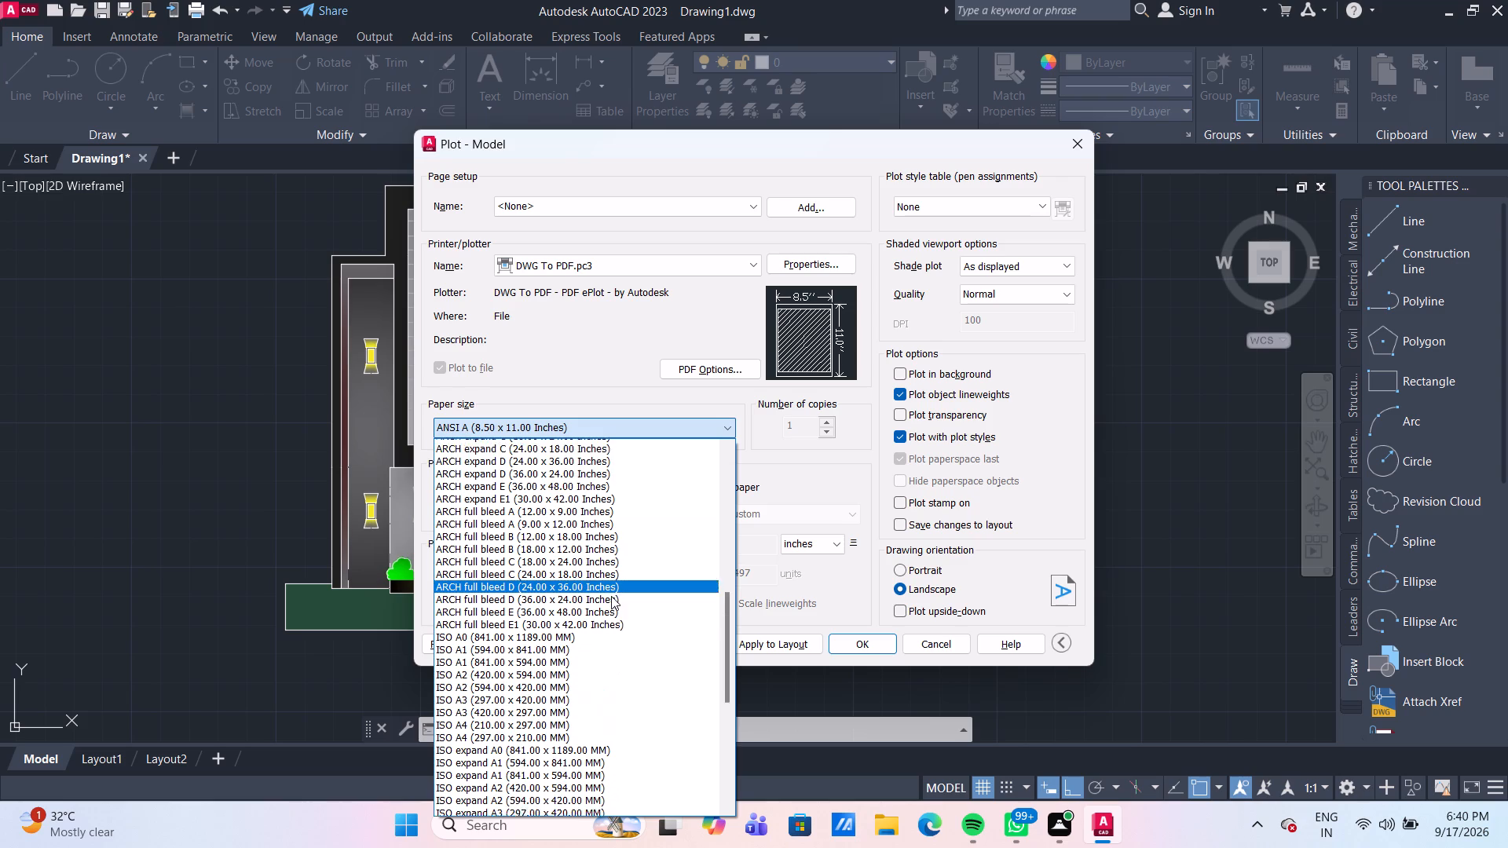
scroll(611, 596, down, 1)
click(582, 668)
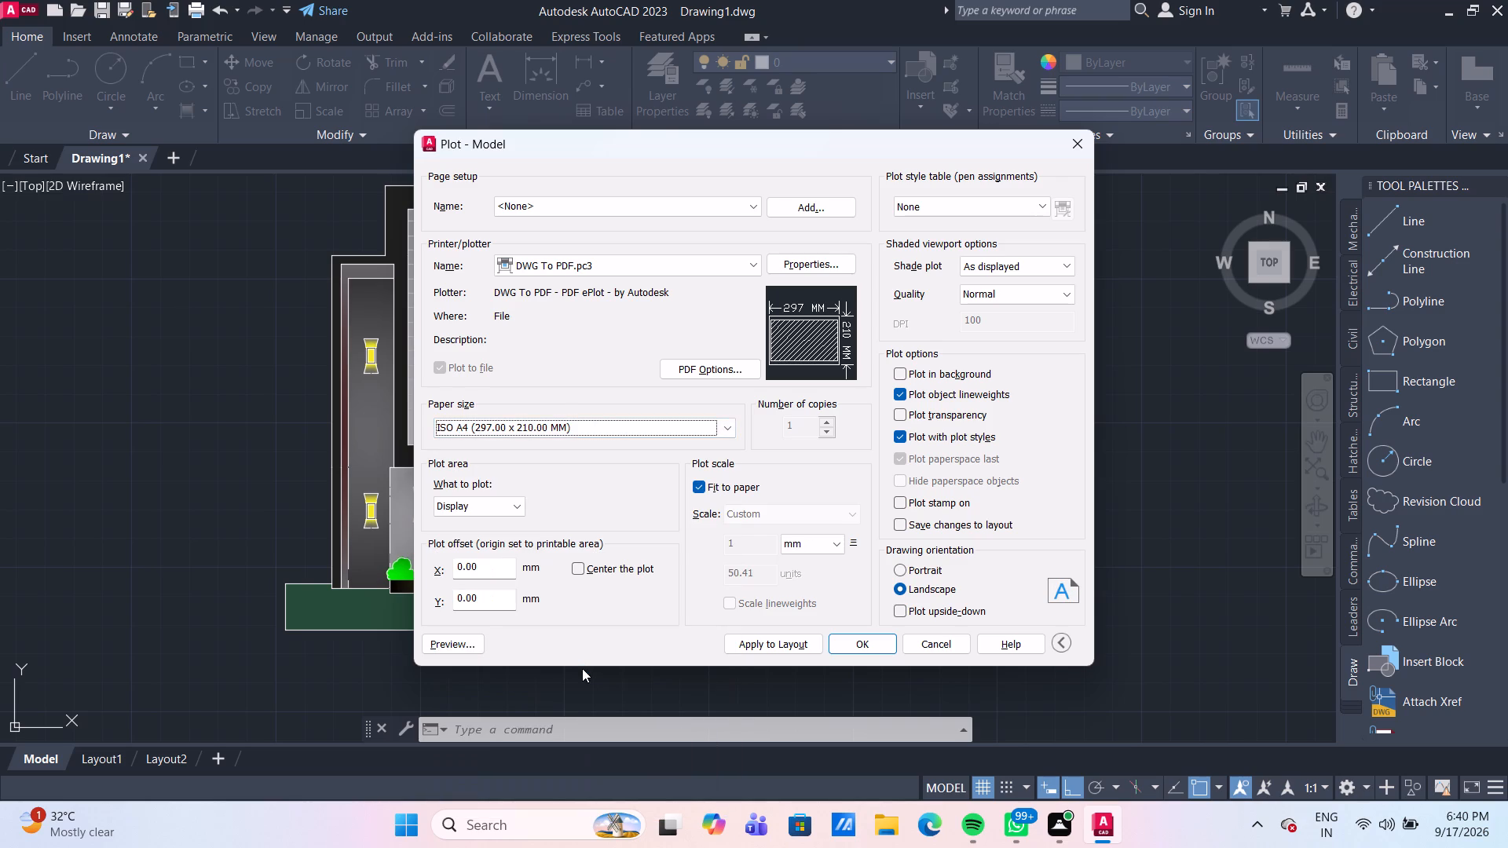
Set the plot area to a window enclosing the whole house elevation and its base strip, with the plot centred.
click(513, 507)
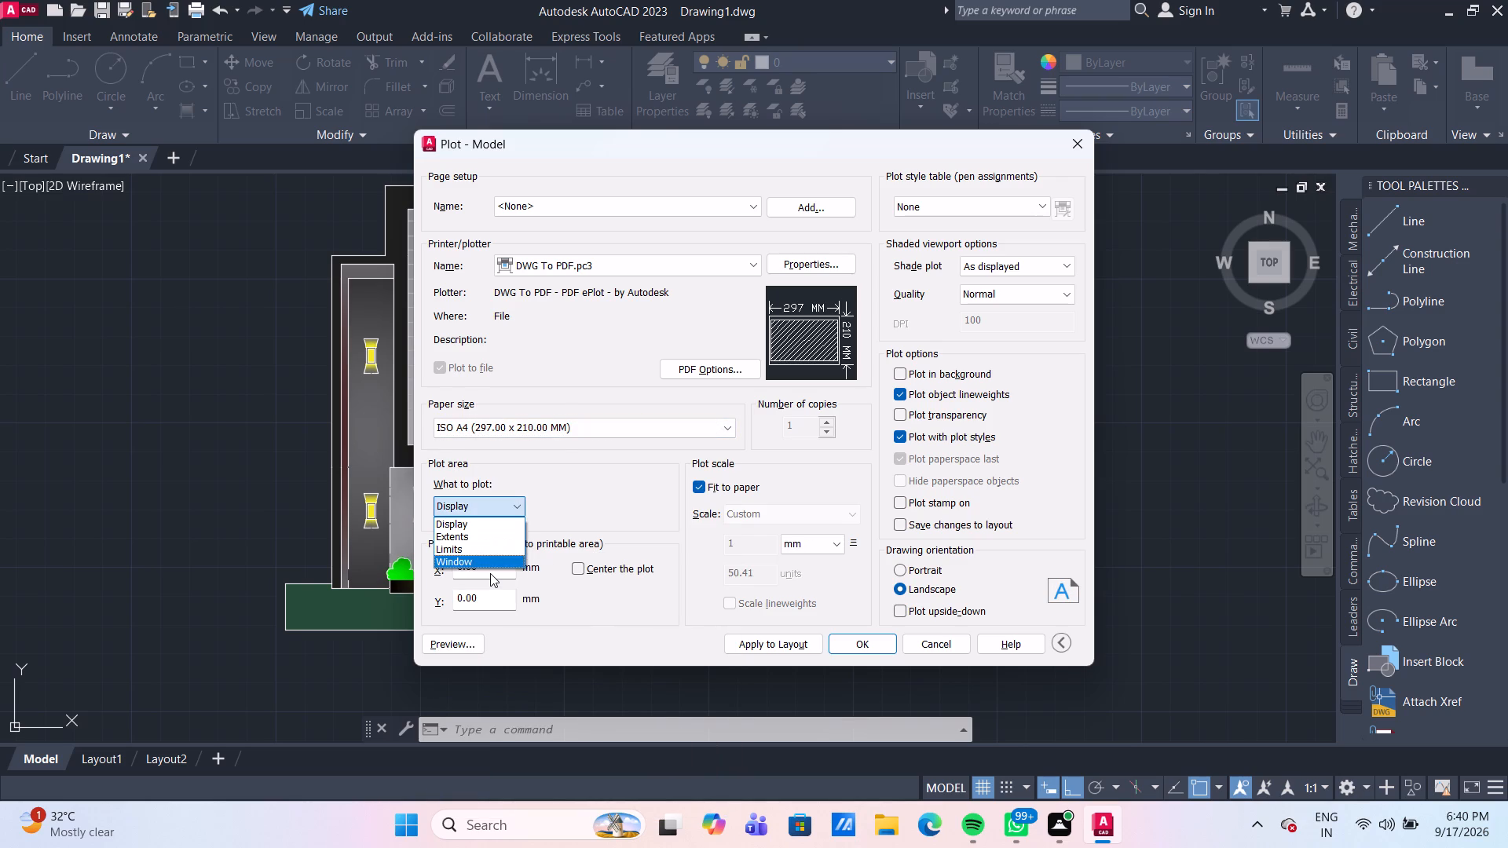
click(490, 563)
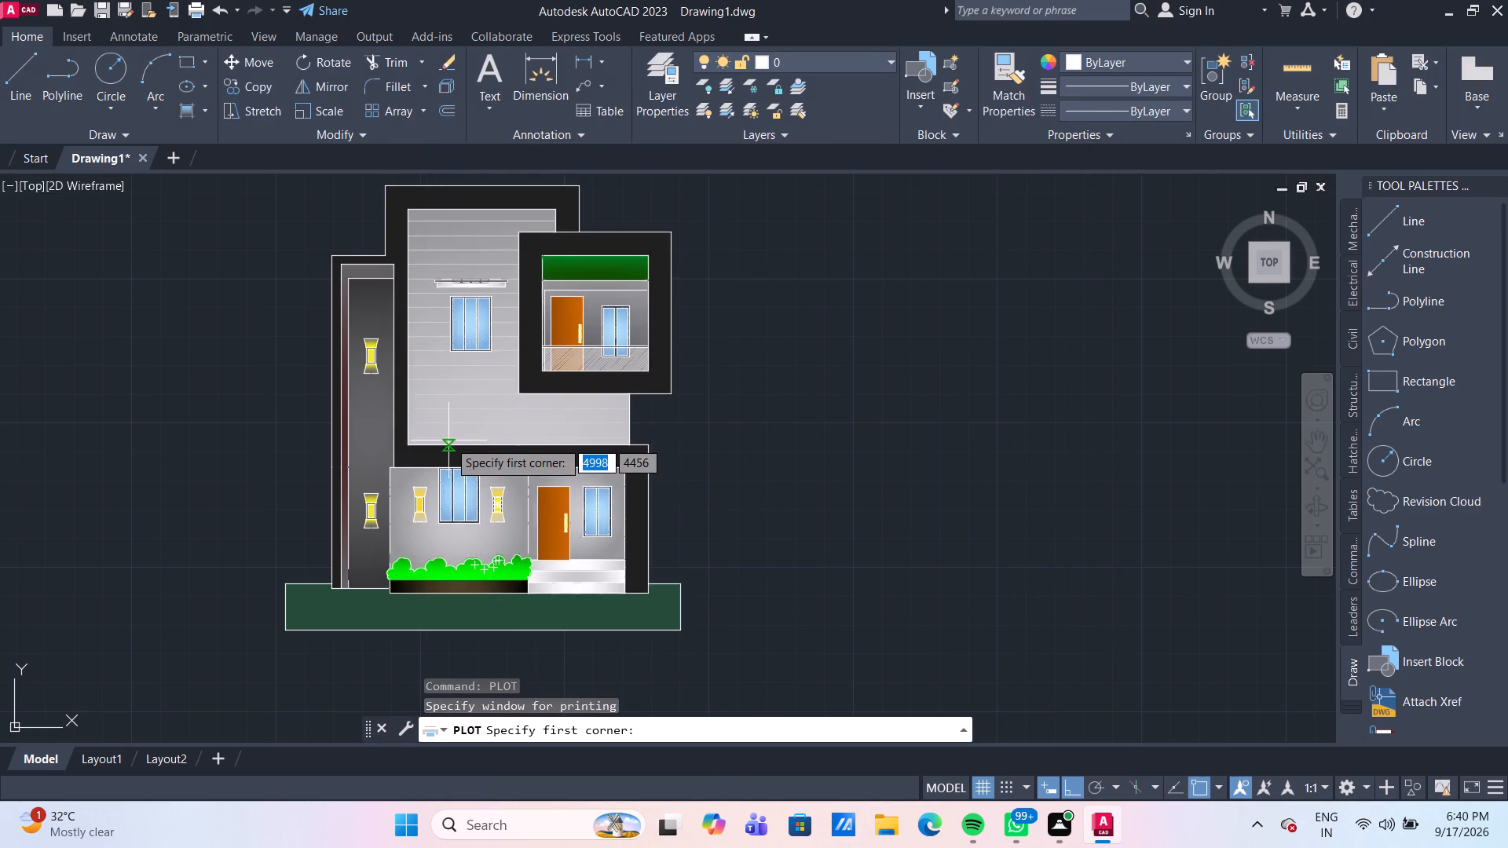
scroll(448, 440, down, 2)
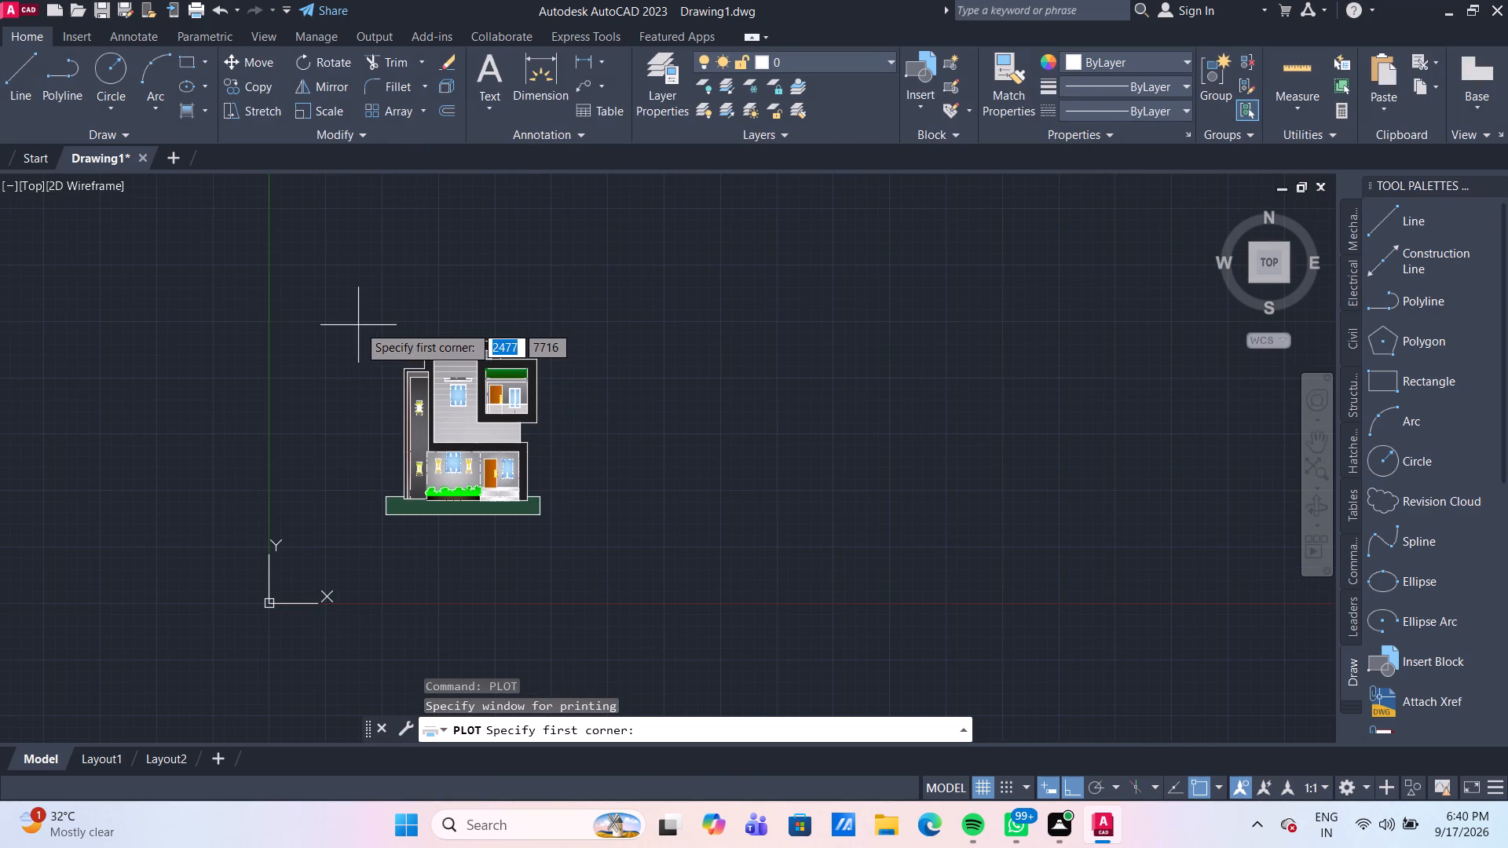
click(358, 325)
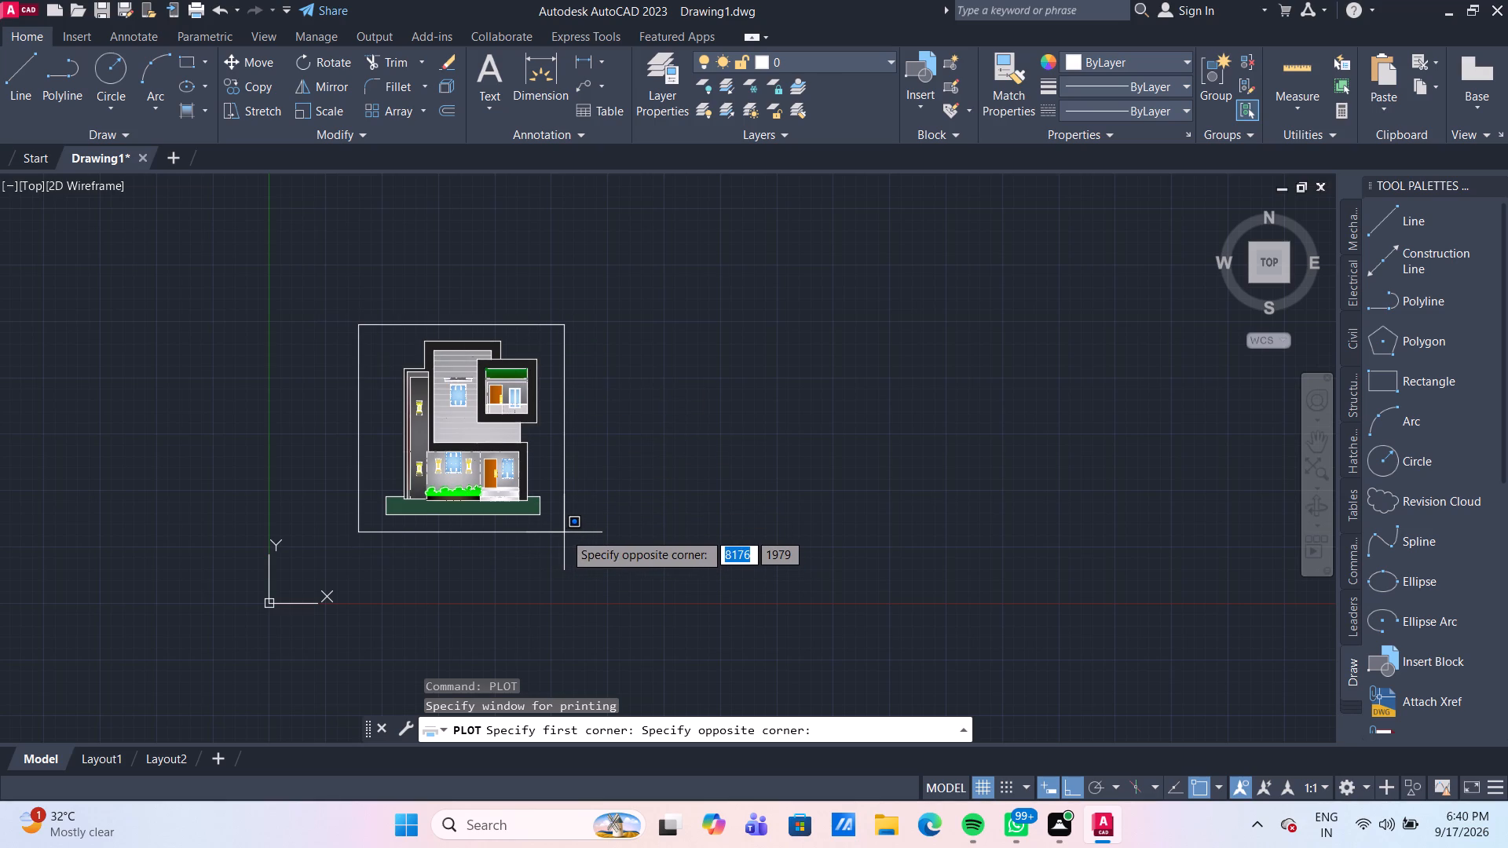
click(564, 532)
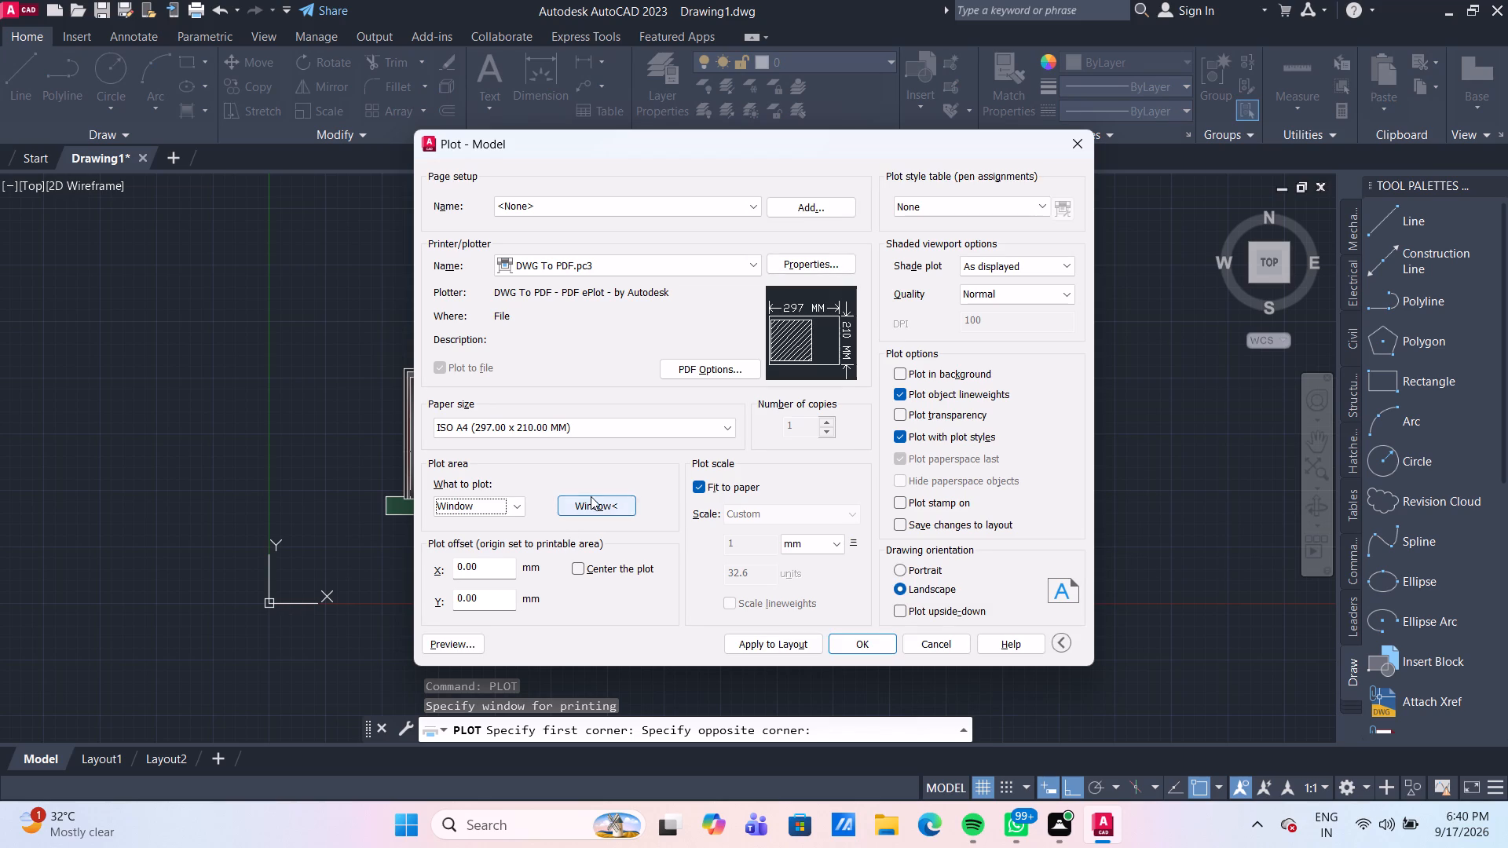
click(581, 565)
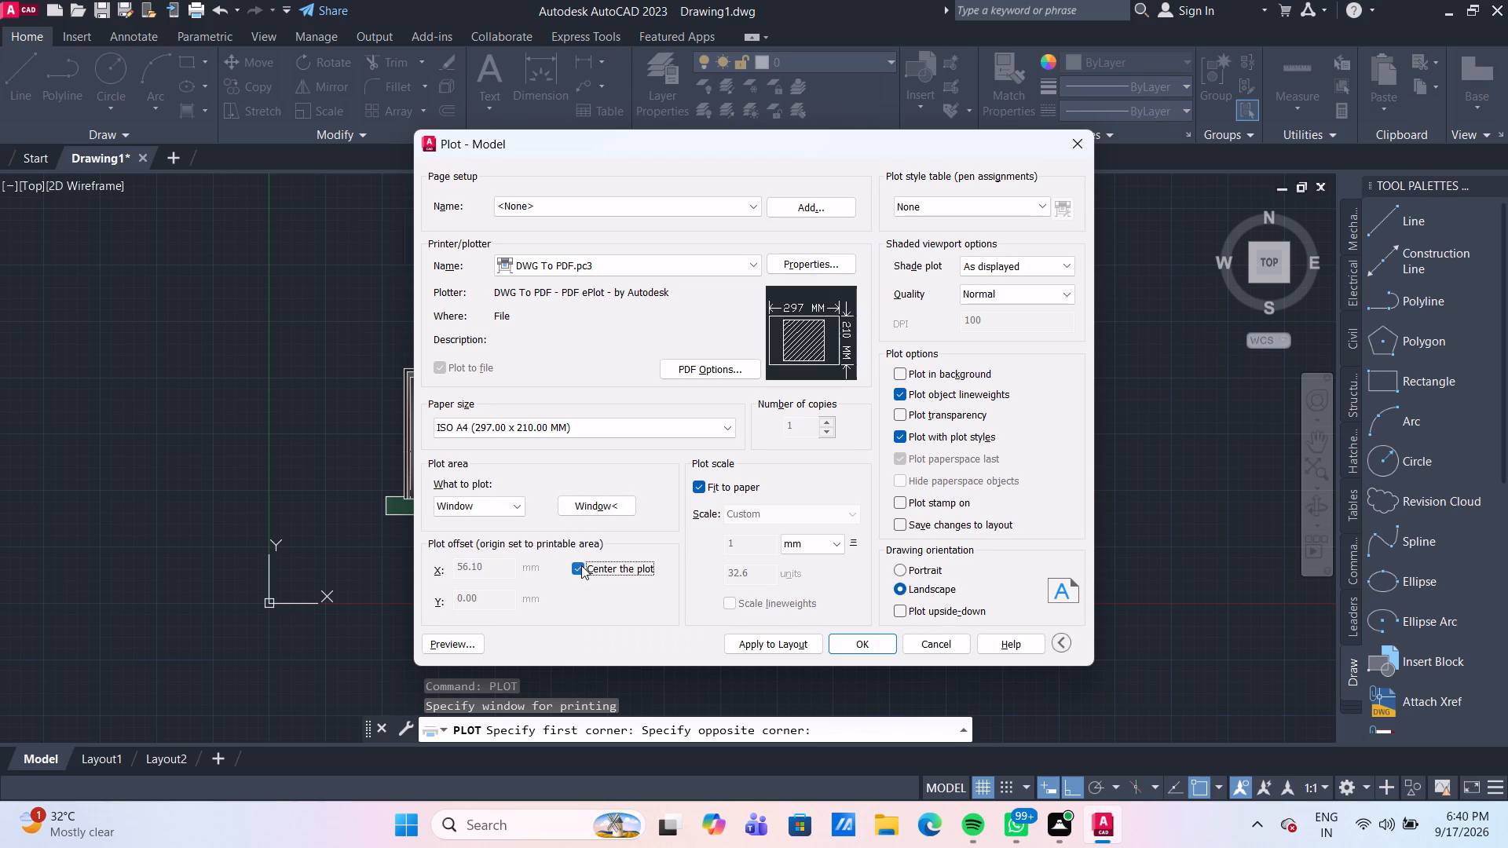
Accept the plot settings and choose the CDA PDF folder on the Desktop for the plot file.
click(860, 644)
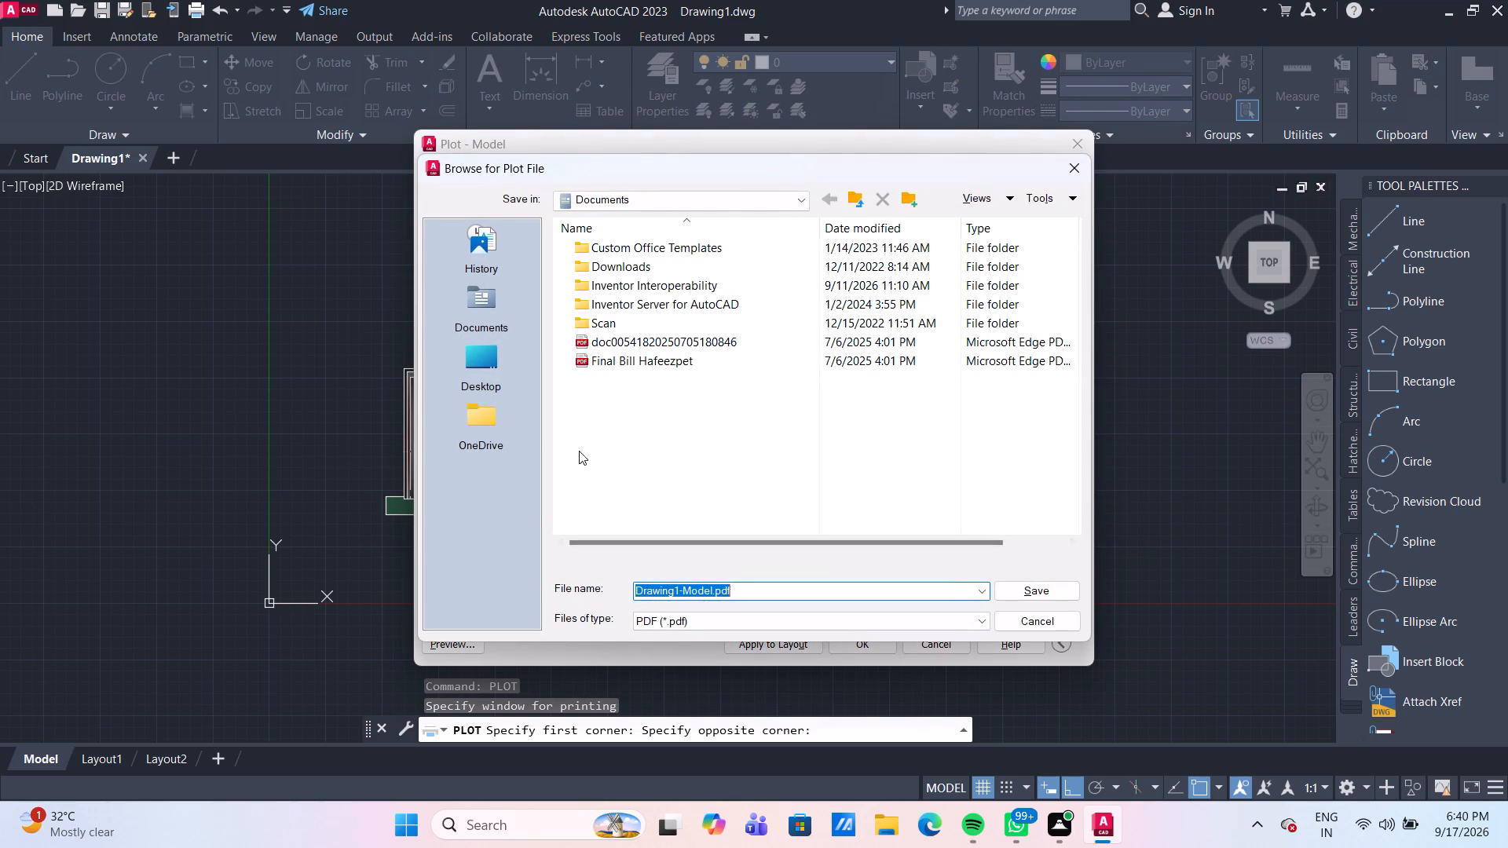
click(495, 358)
scroll(518, 384, down, 1)
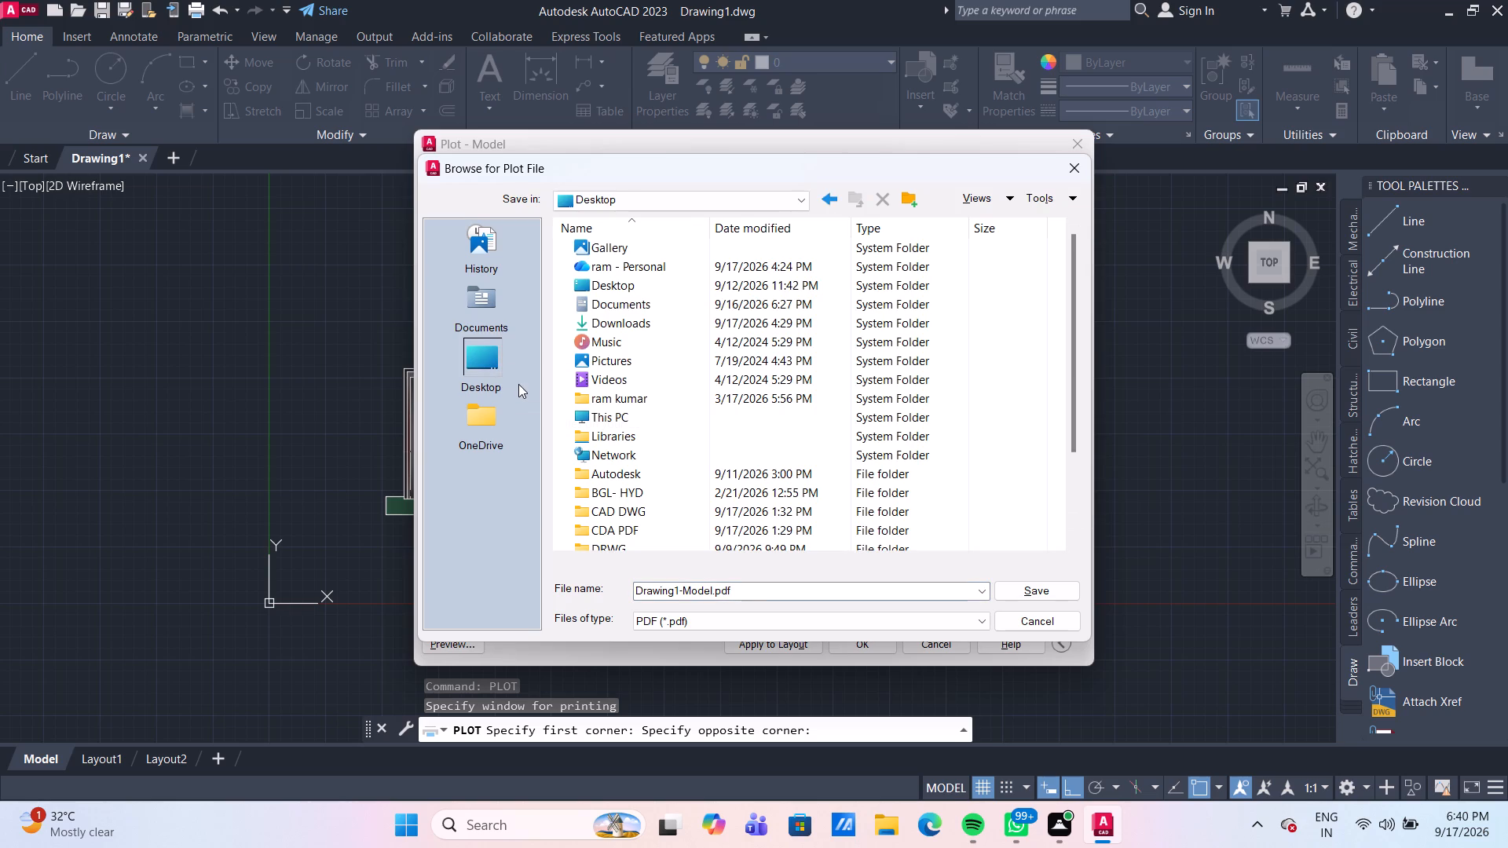
scroll(518, 384, down, 1)
click(641, 530)
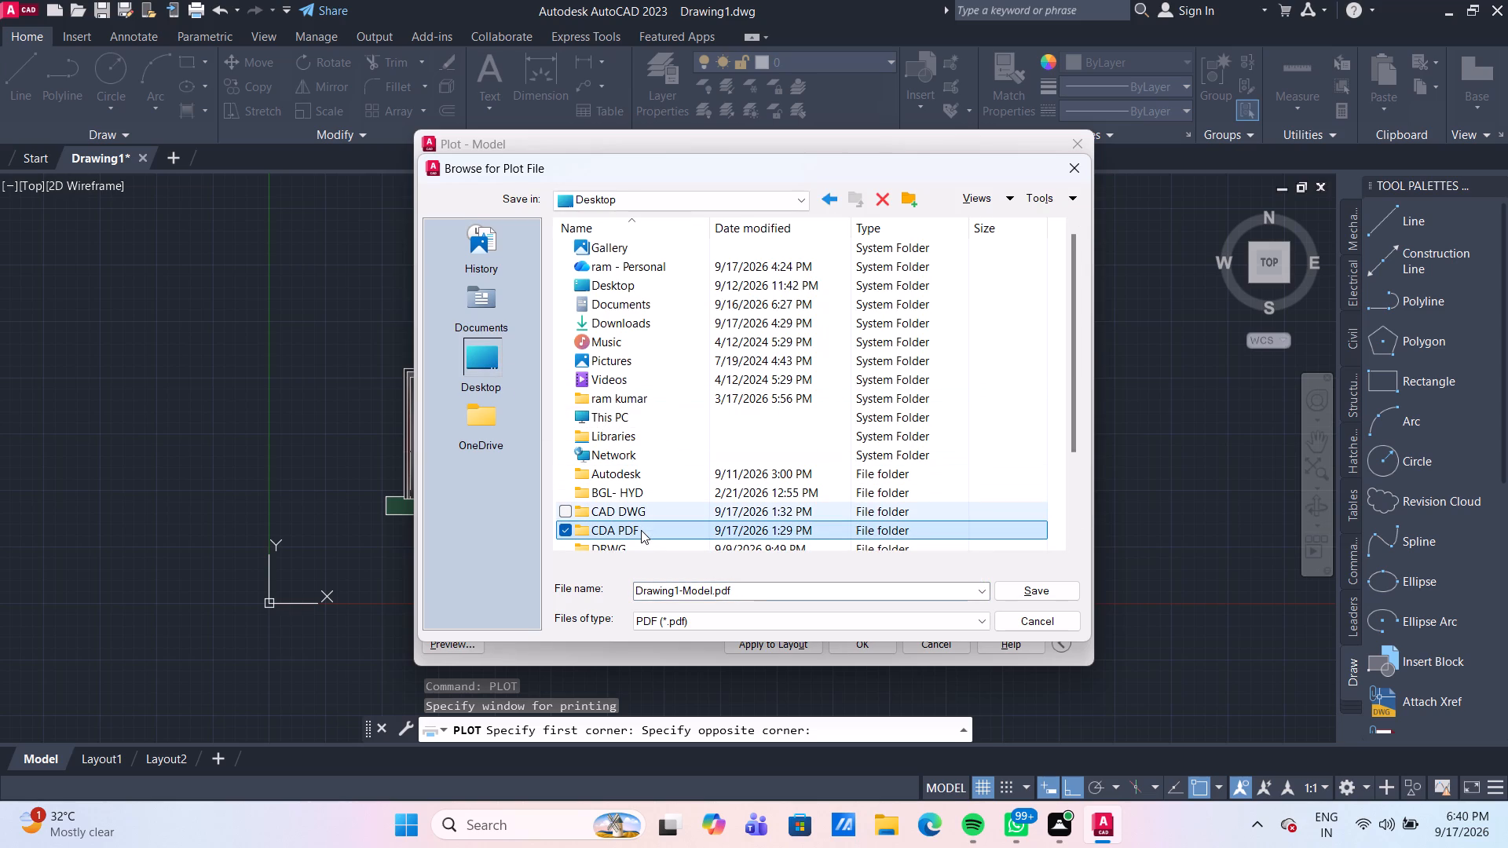
click(641, 530)
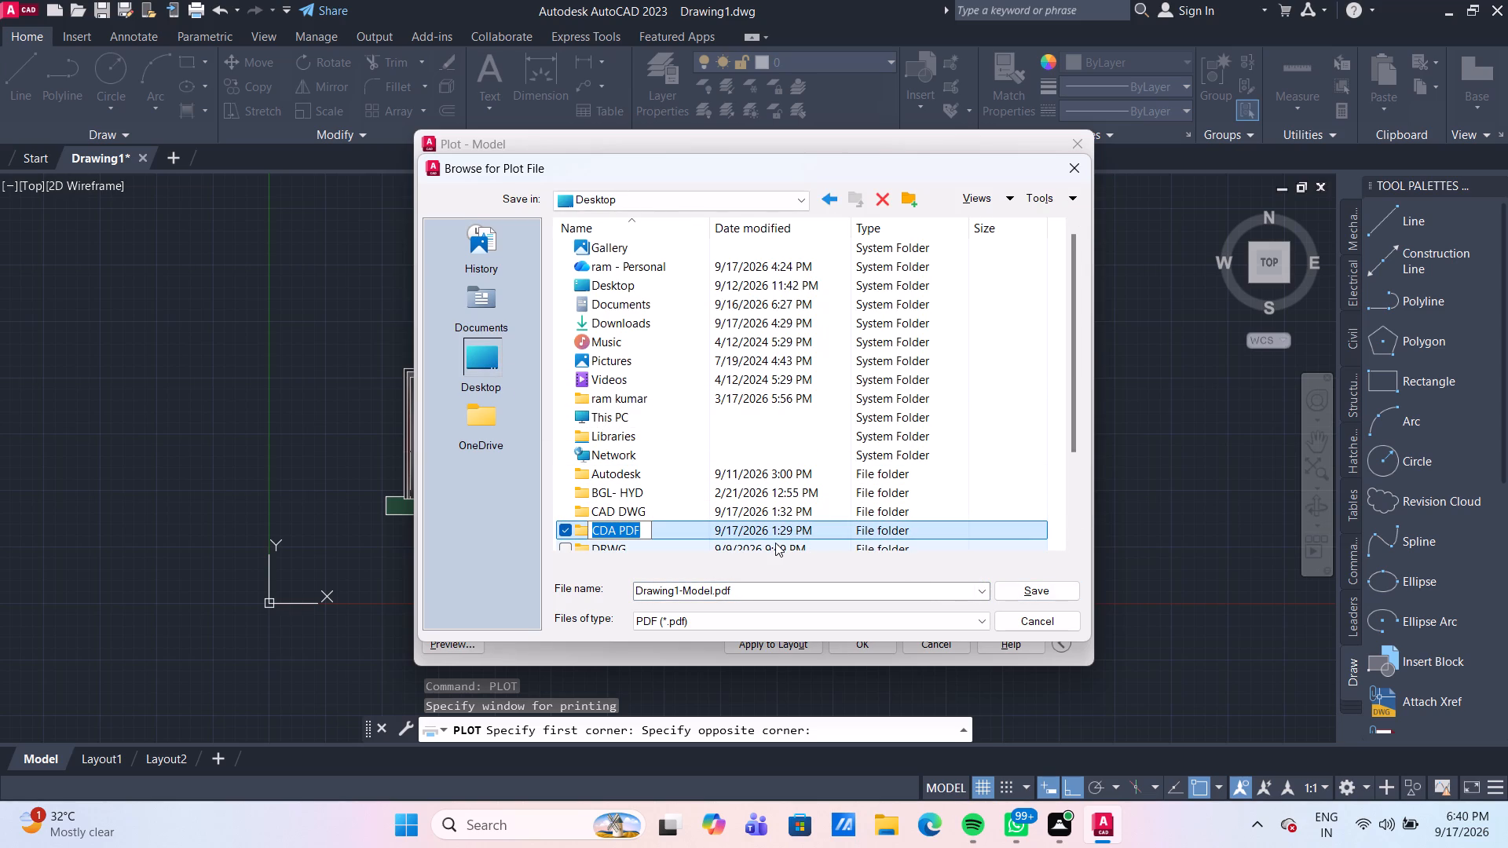
click(696, 529)
double_click(696, 529)
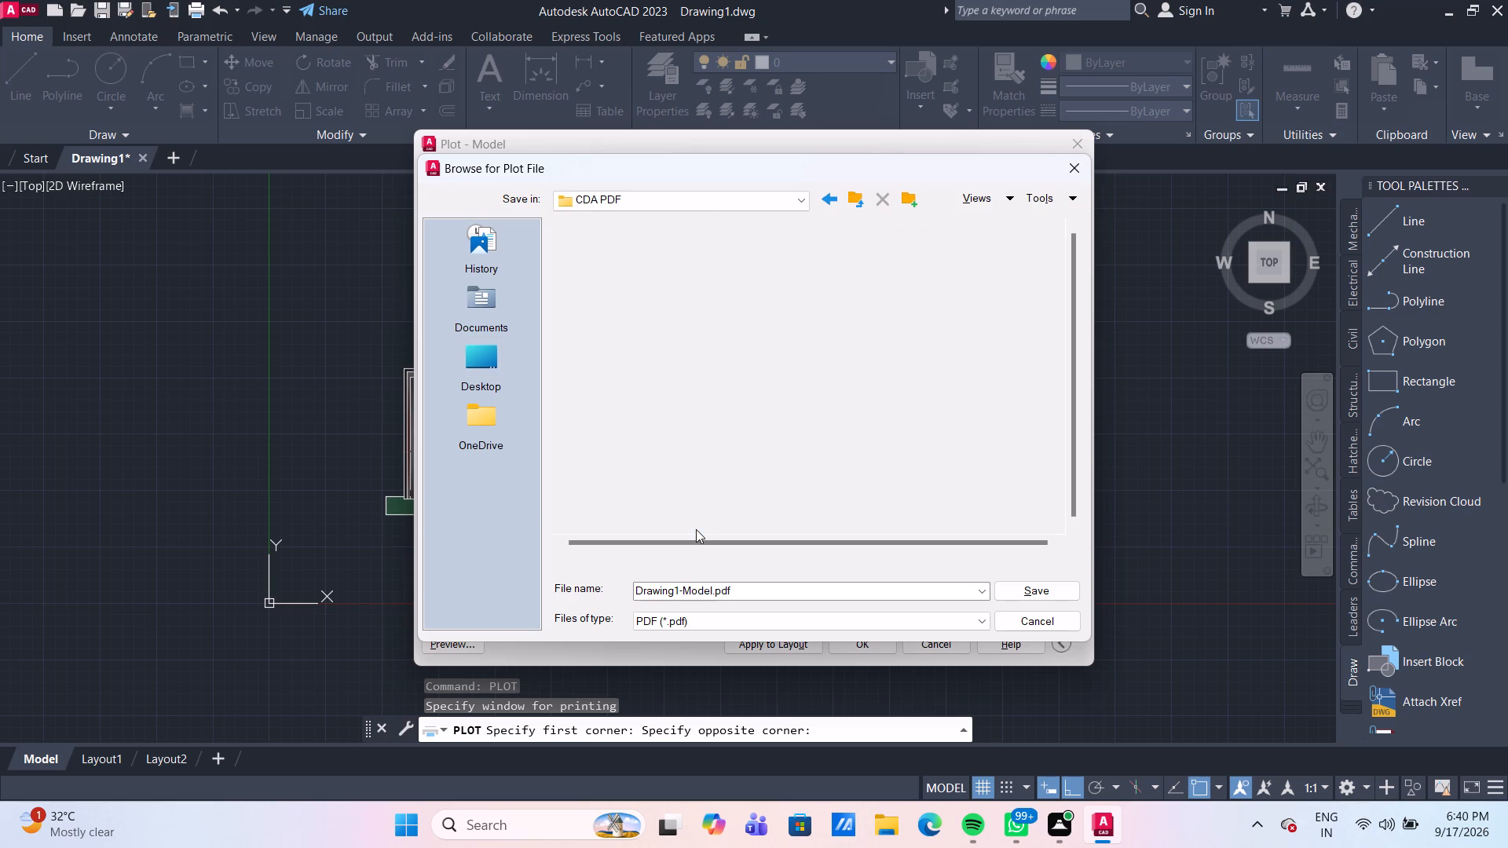
scroll(776, 462, down, 2)
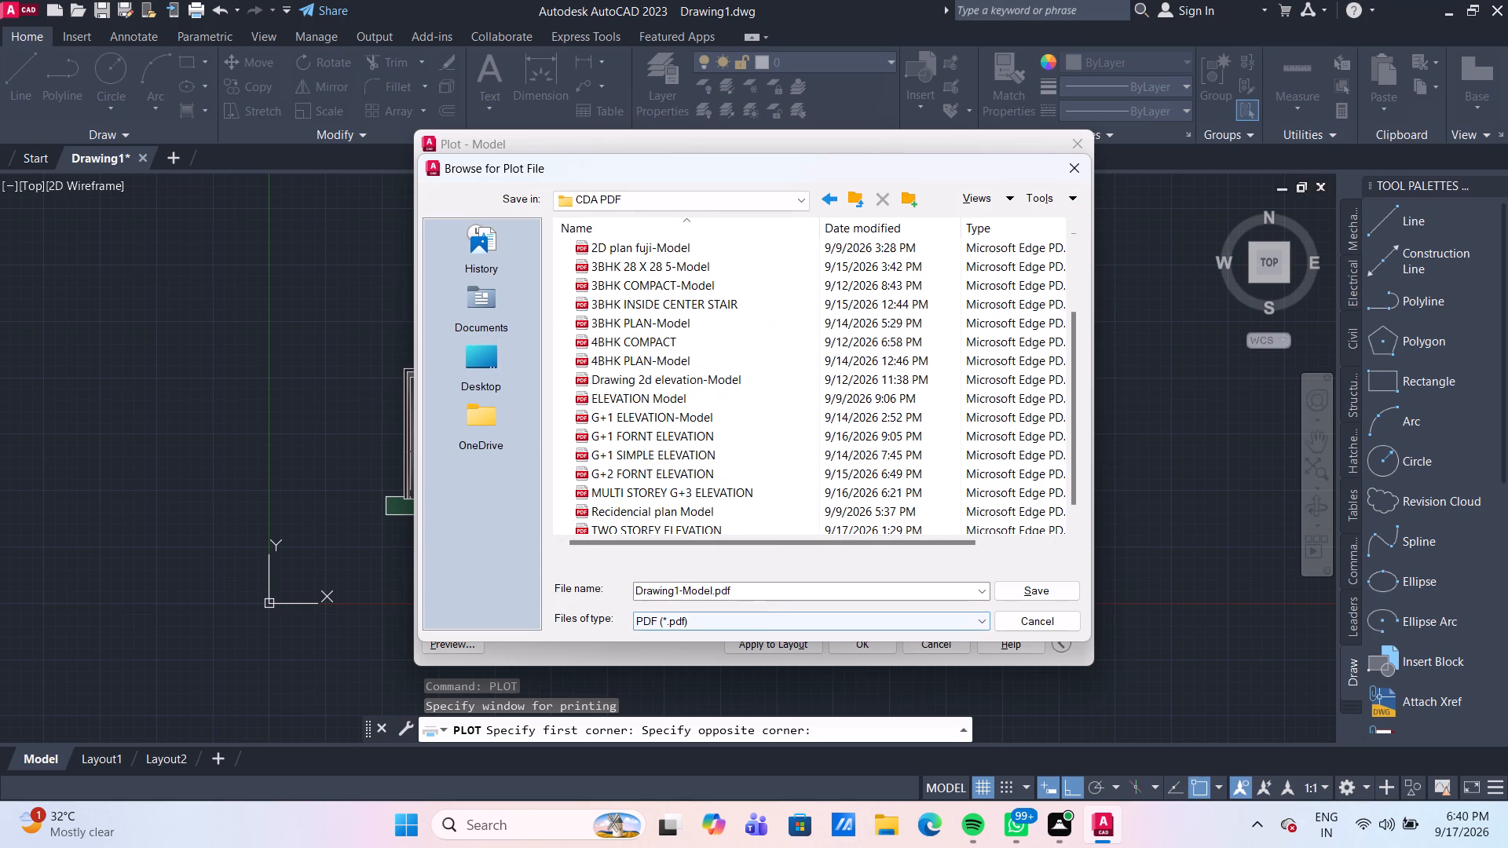
Name the plot file TWO STOREY MORDEN and save it as a PDF.
click(759, 590)
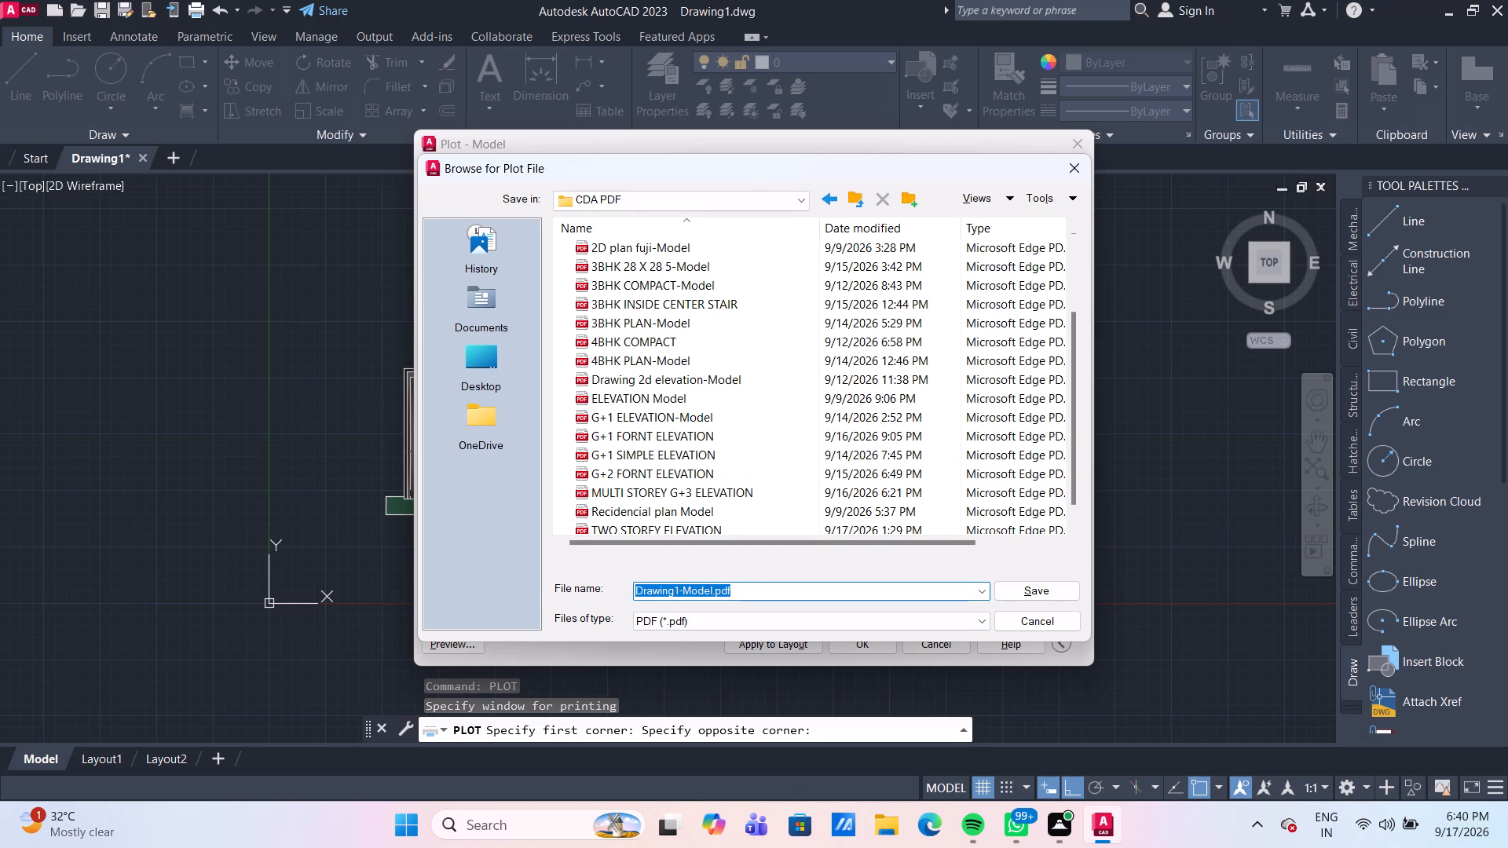
text(TWO)
key(space)
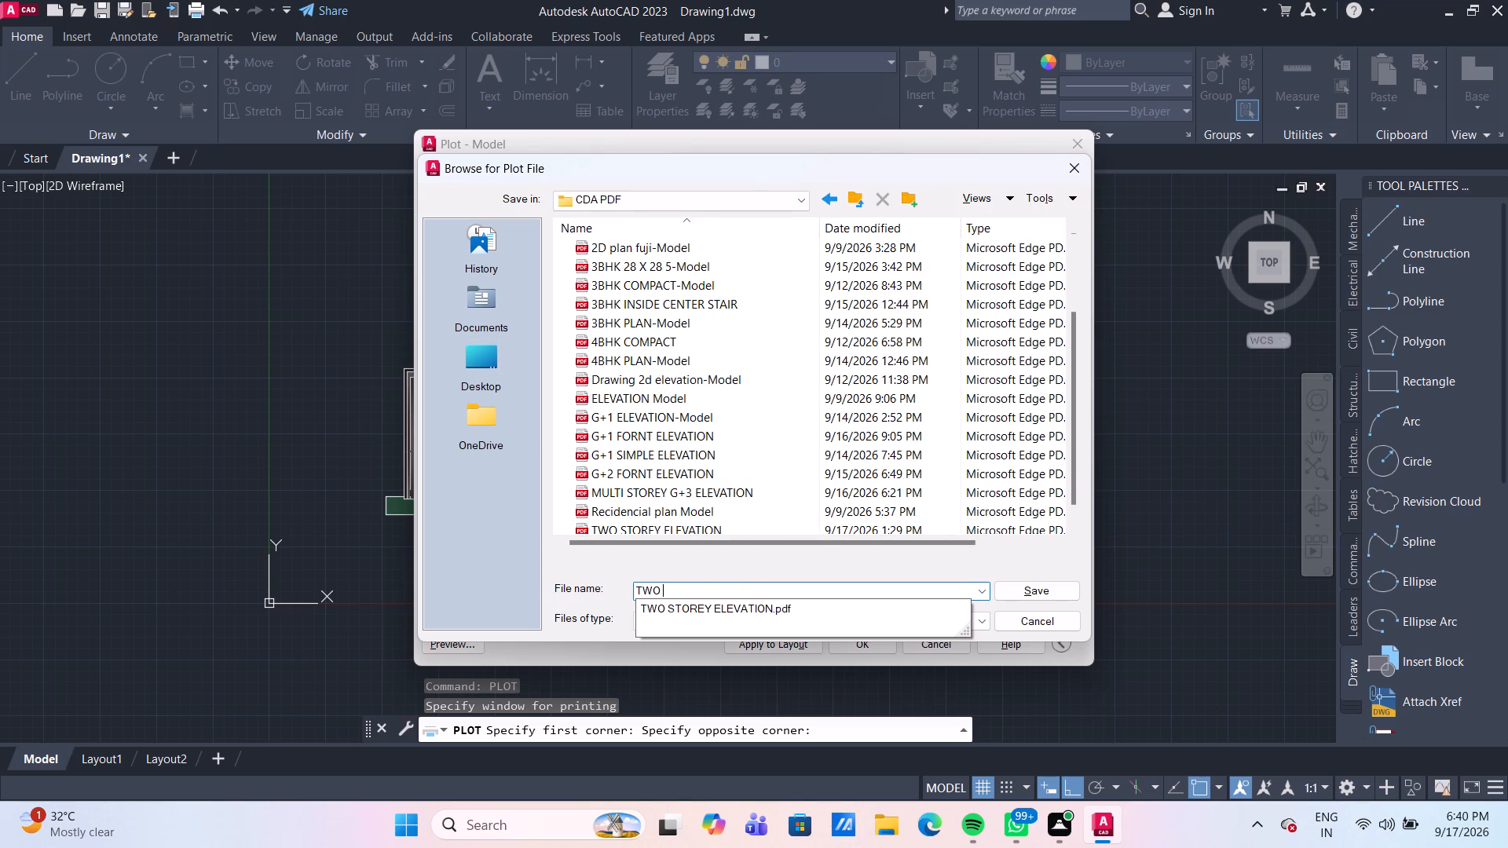
text(STIREY)
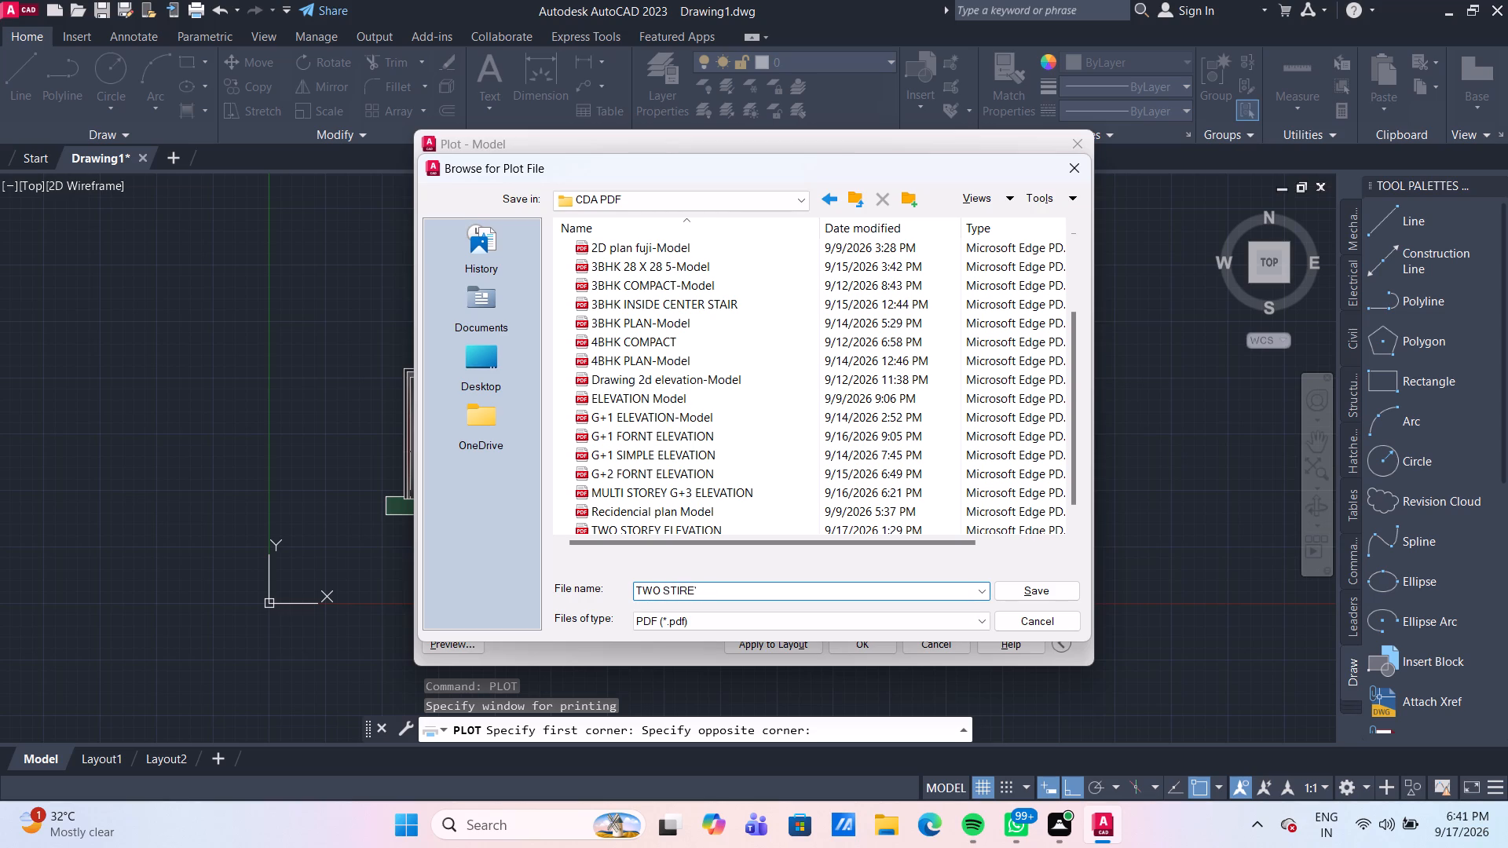
key(space)
key(BackSpace)
key(BackSpace)
key(BackSpace)
key(BackSpace)
key(BackSpace)
key(o)
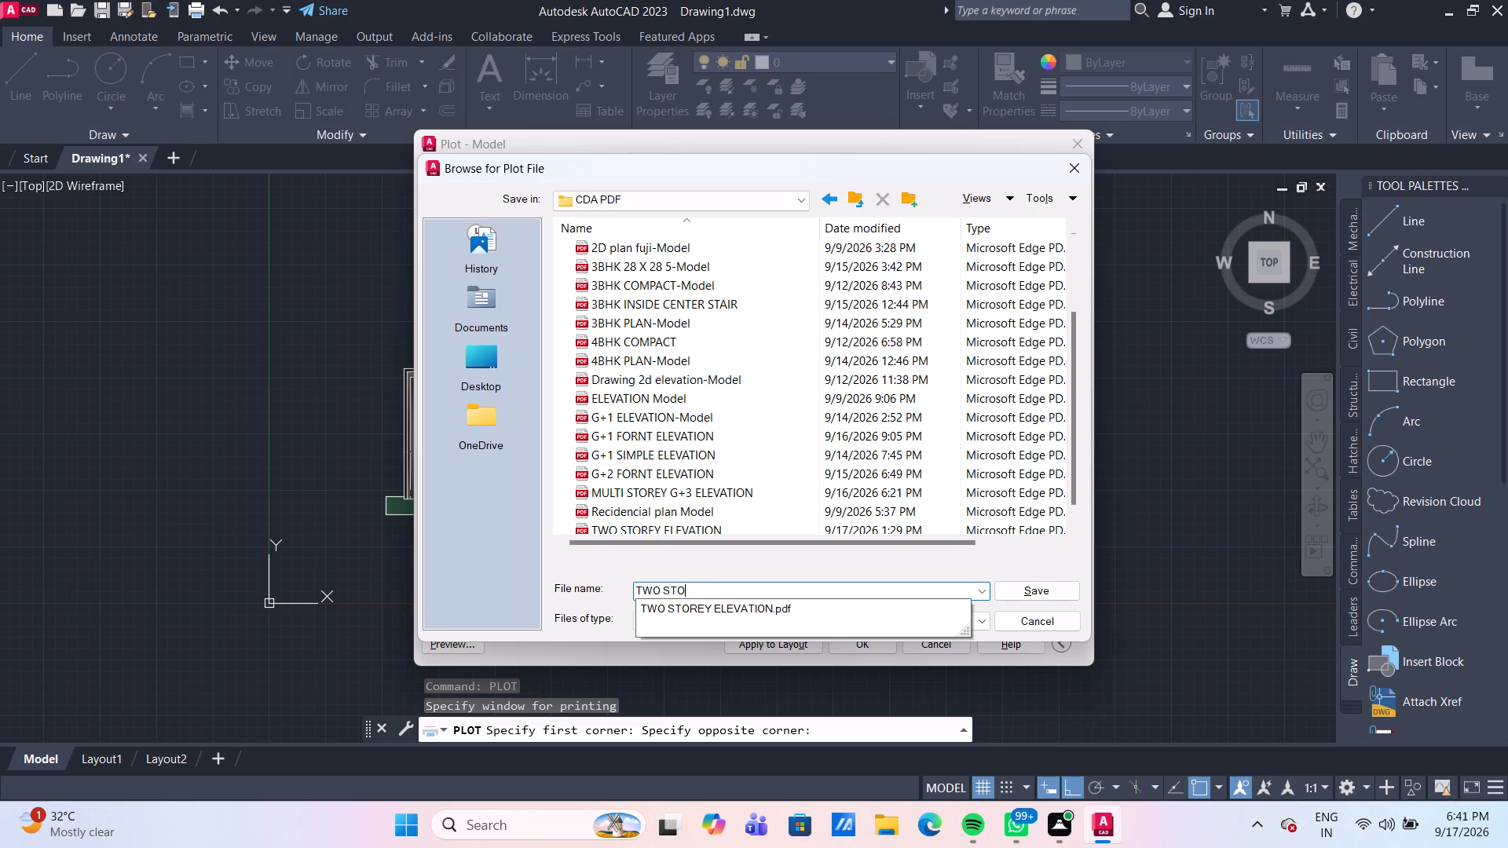
text(RE)
text(Y)
key(space)
text(MORDEN)
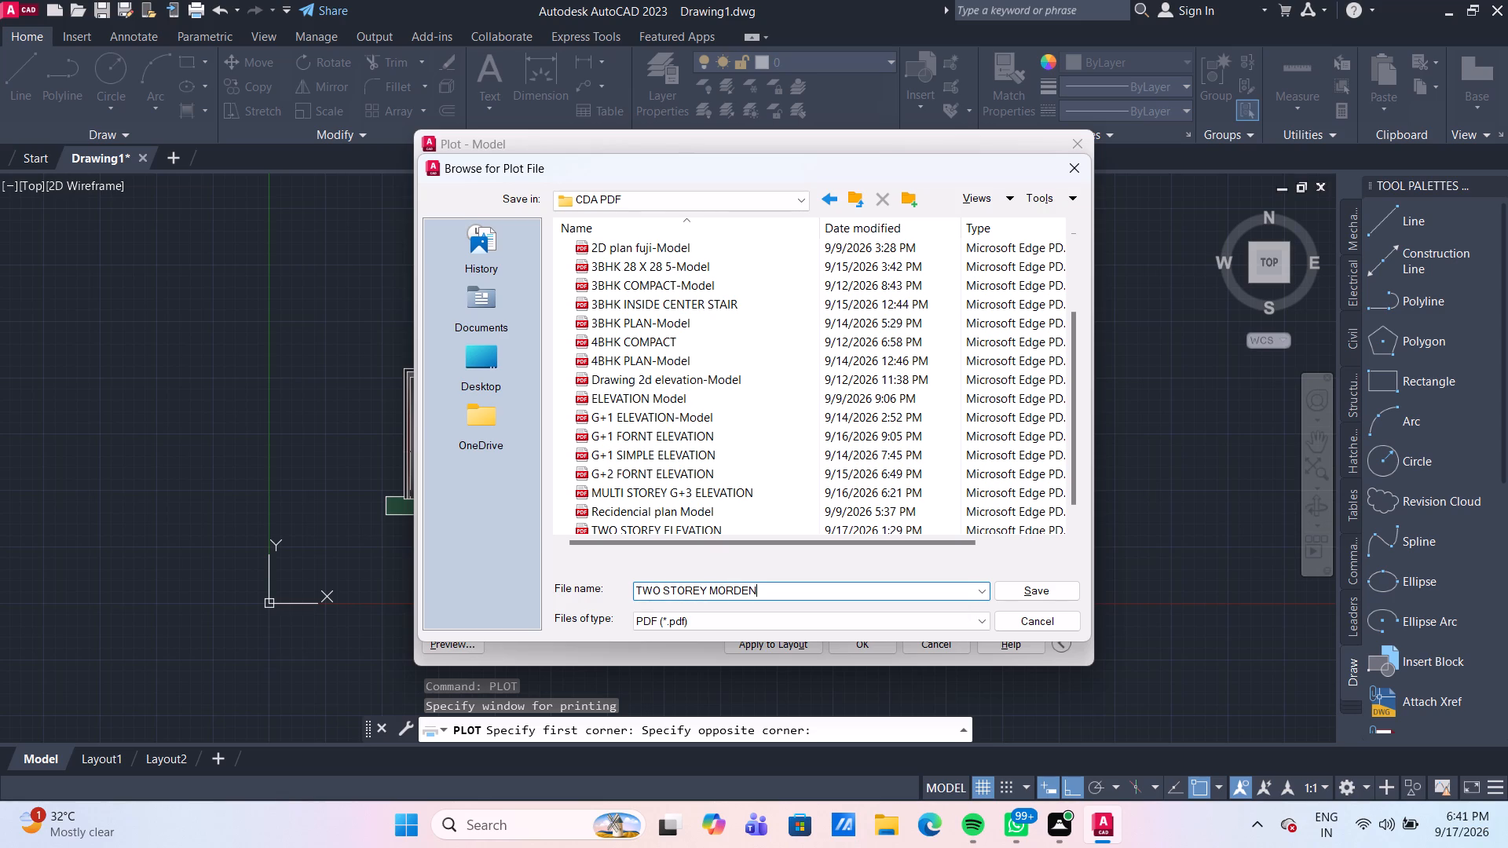
click(1041, 586)
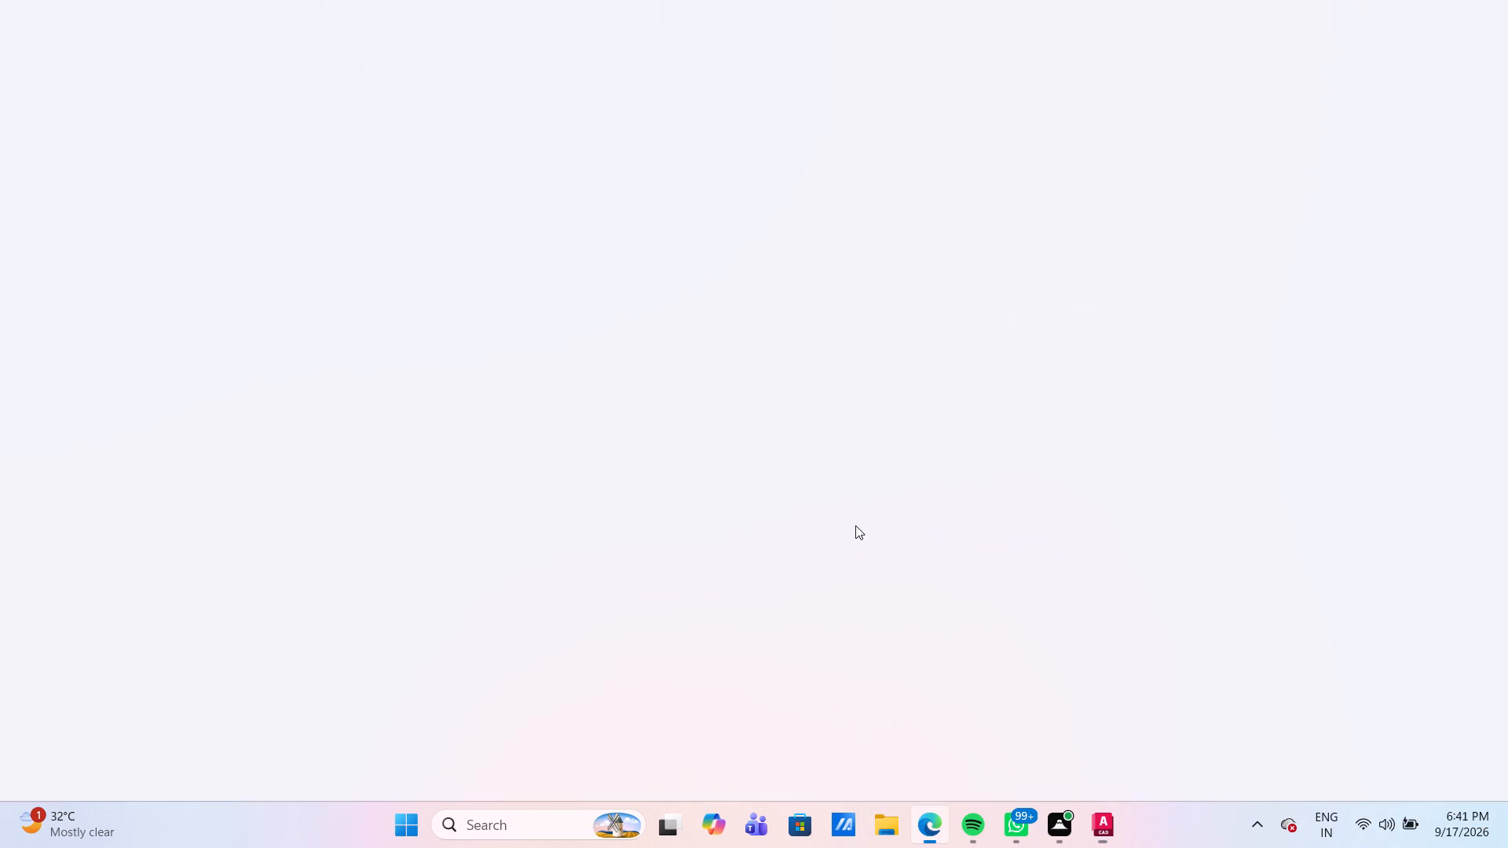
Examine the plotted elevation in the PDF opened in Microsoft Edge, and close the browser.
middle_drag(1011, 590, 1000, 551)
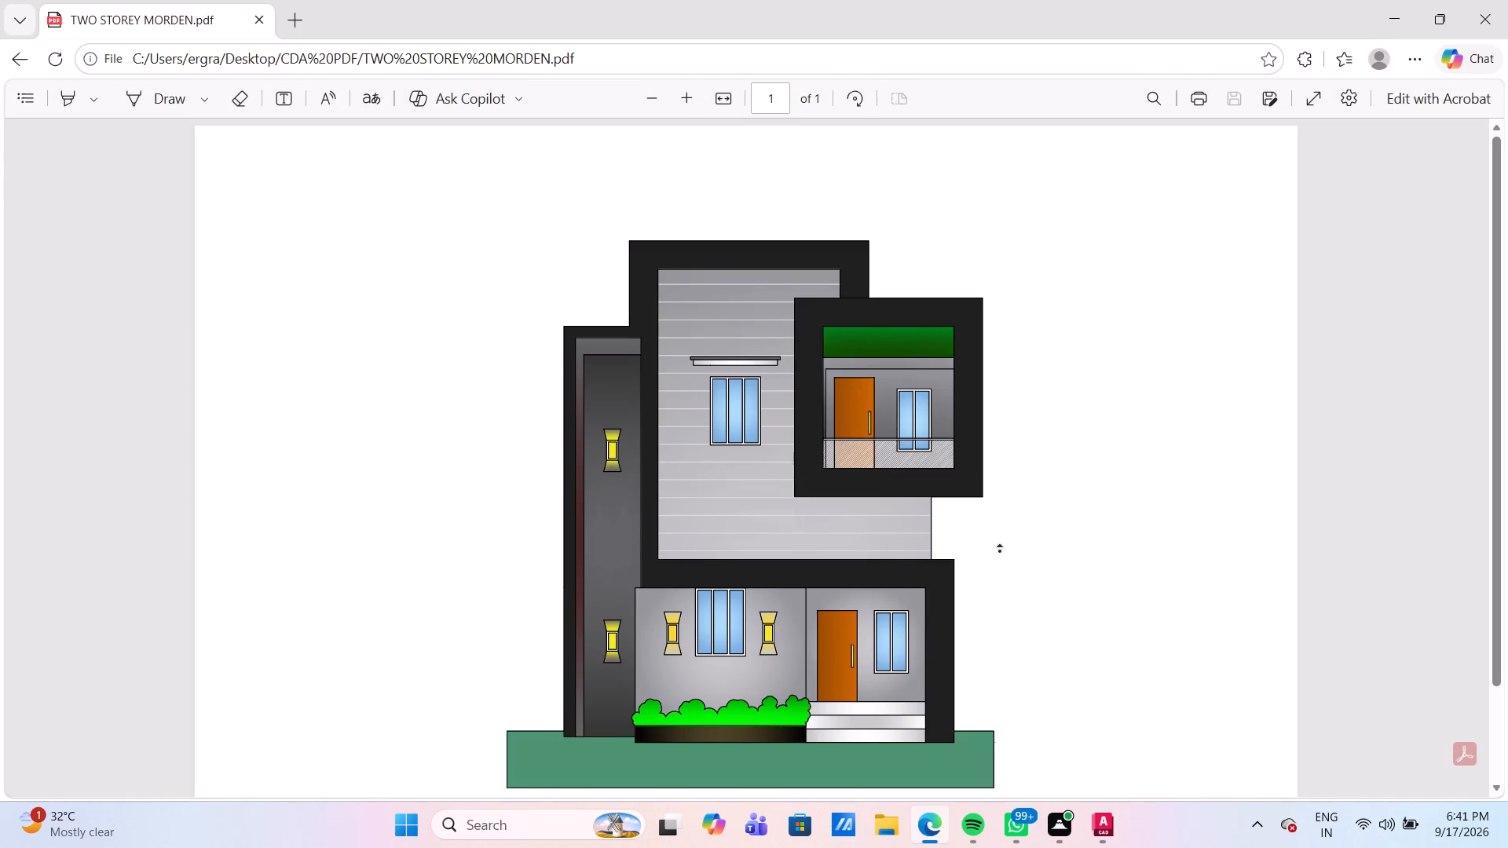
middle_drag(1000, 551, 980, 502)
scroll(787, 488, down, 4)
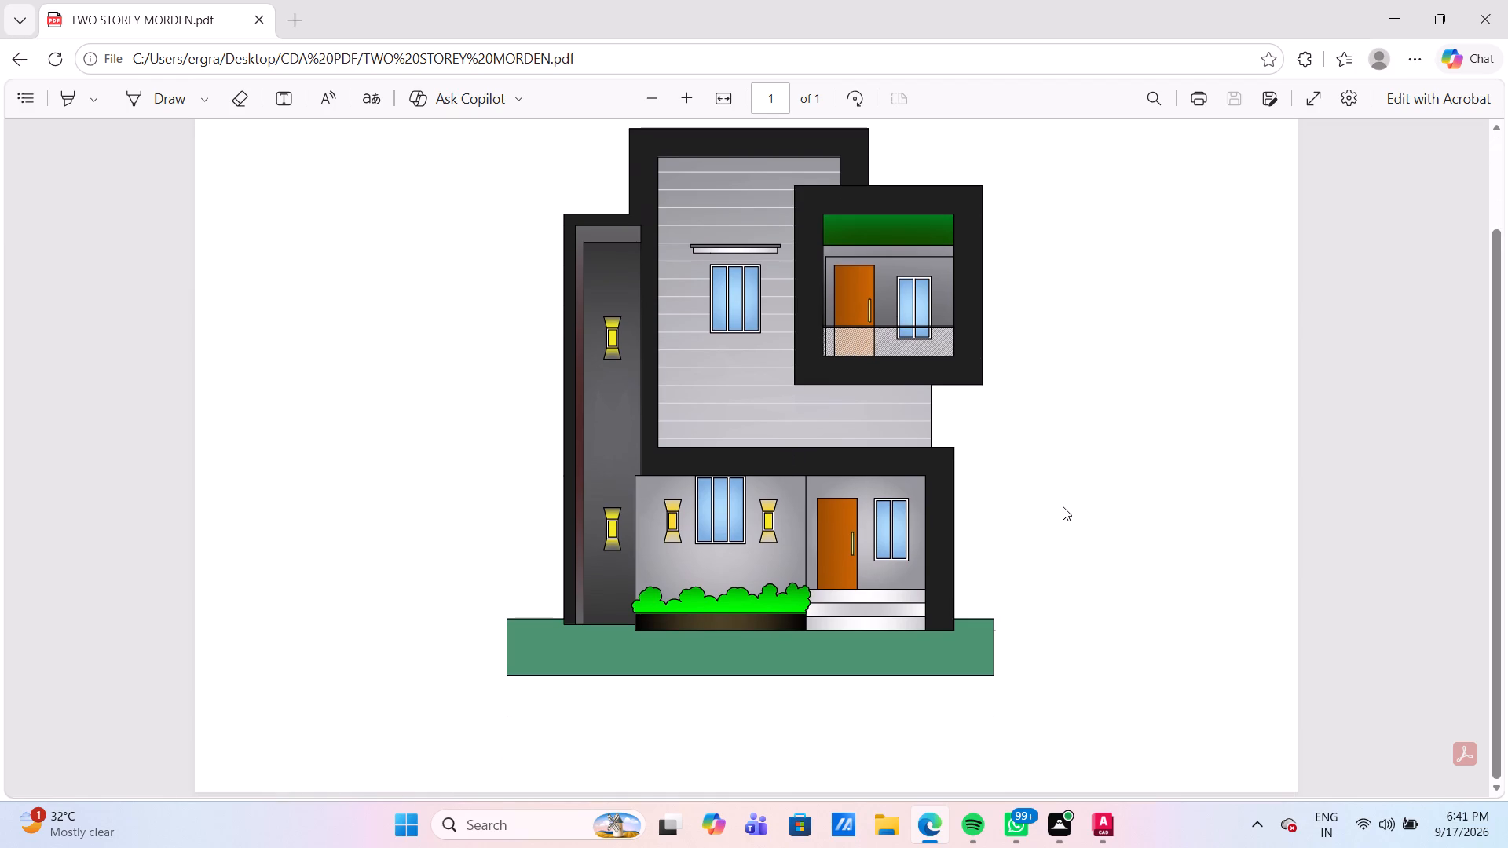
scroll(1038, 444, up, 2)
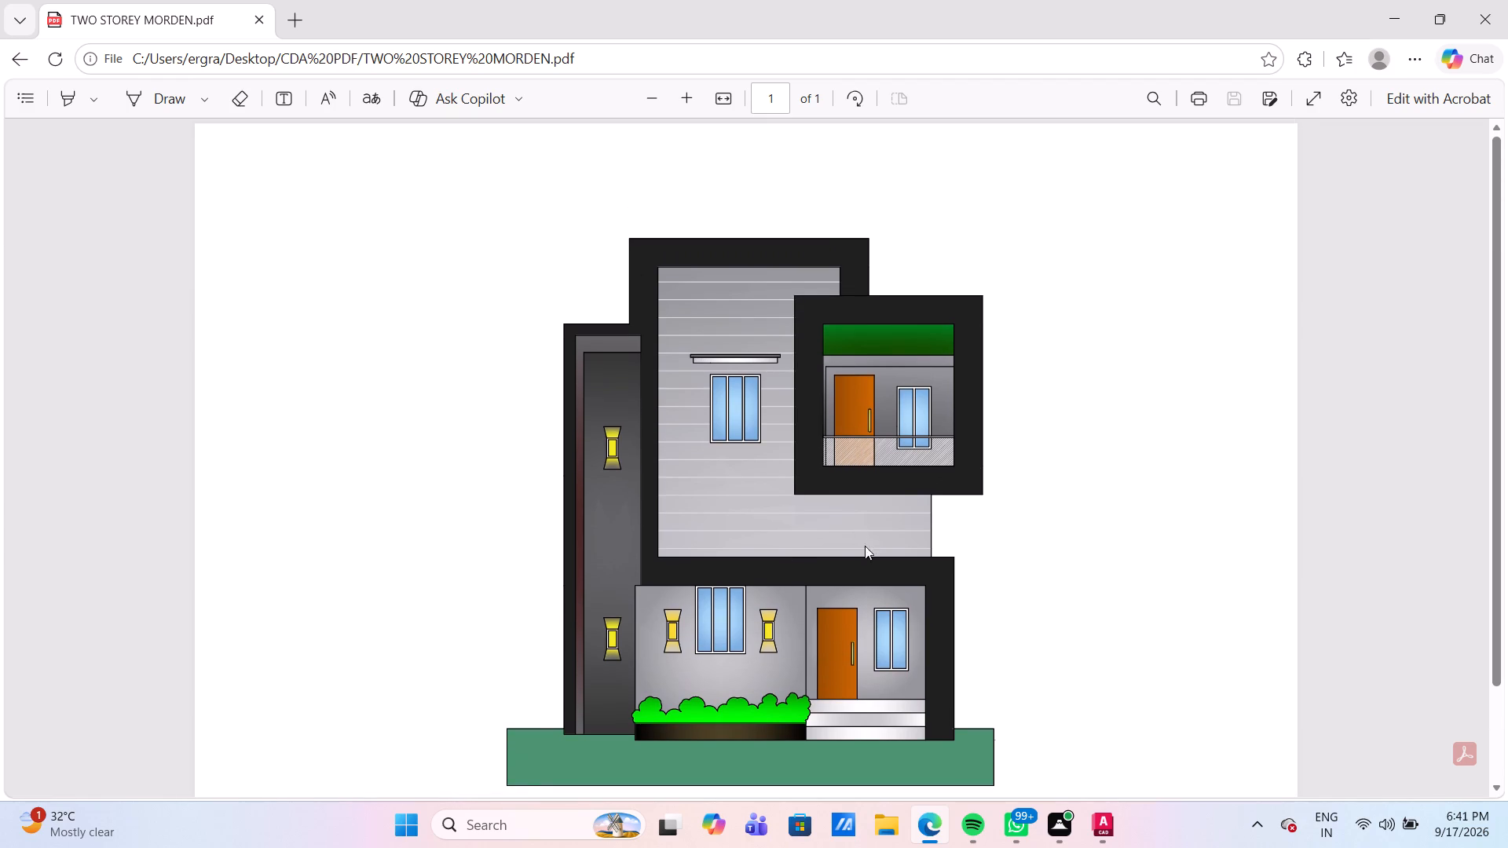
click(1474, 18)
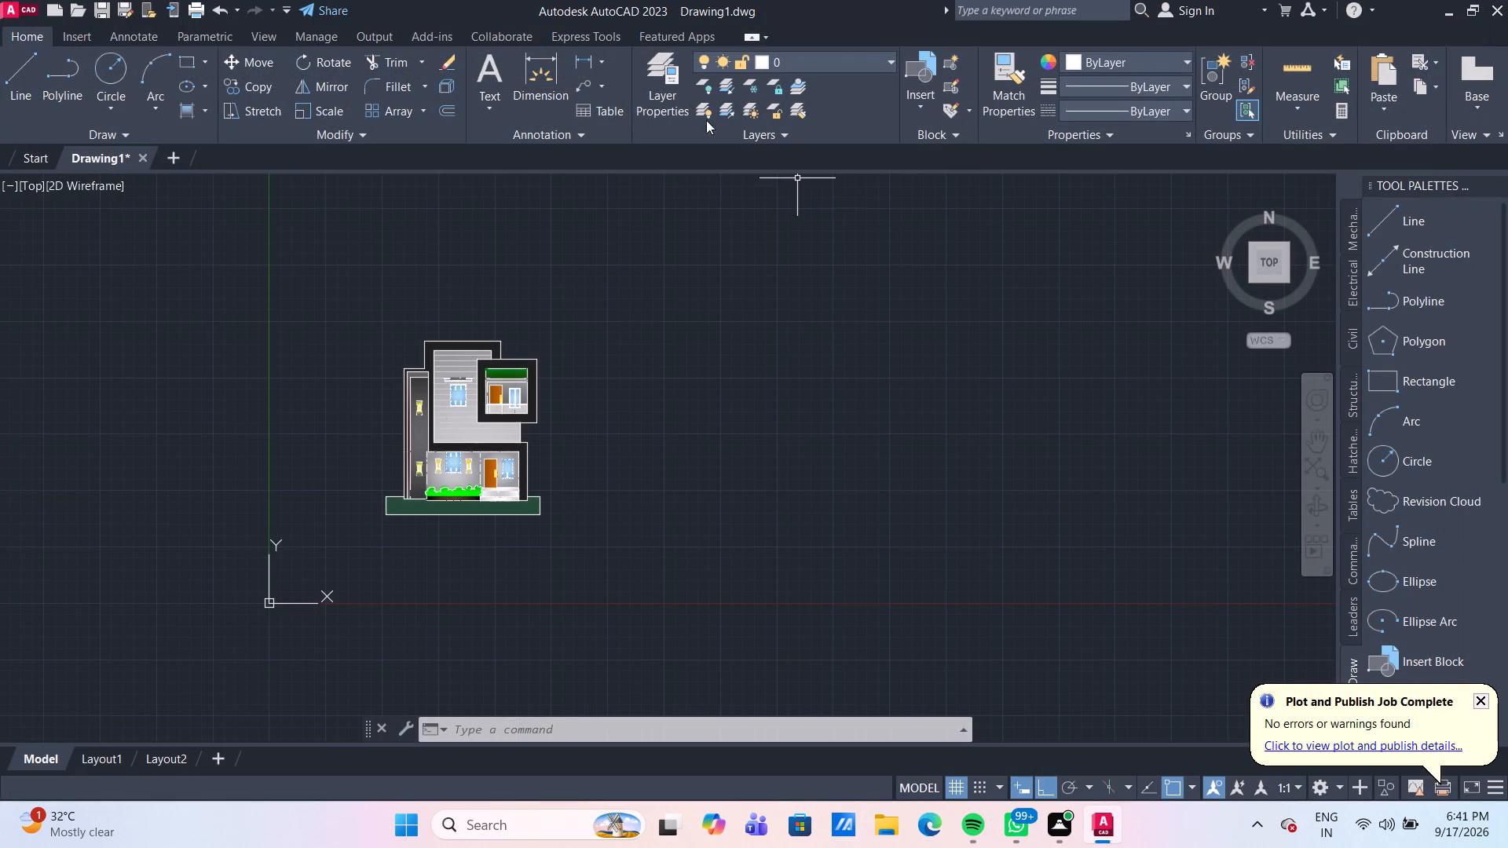
Save the drawing as TWO STOREY MORDEN in AutoCAD 2018 DWG format in the CAD DWG folder on the Desktop.
key(ctrl+s)
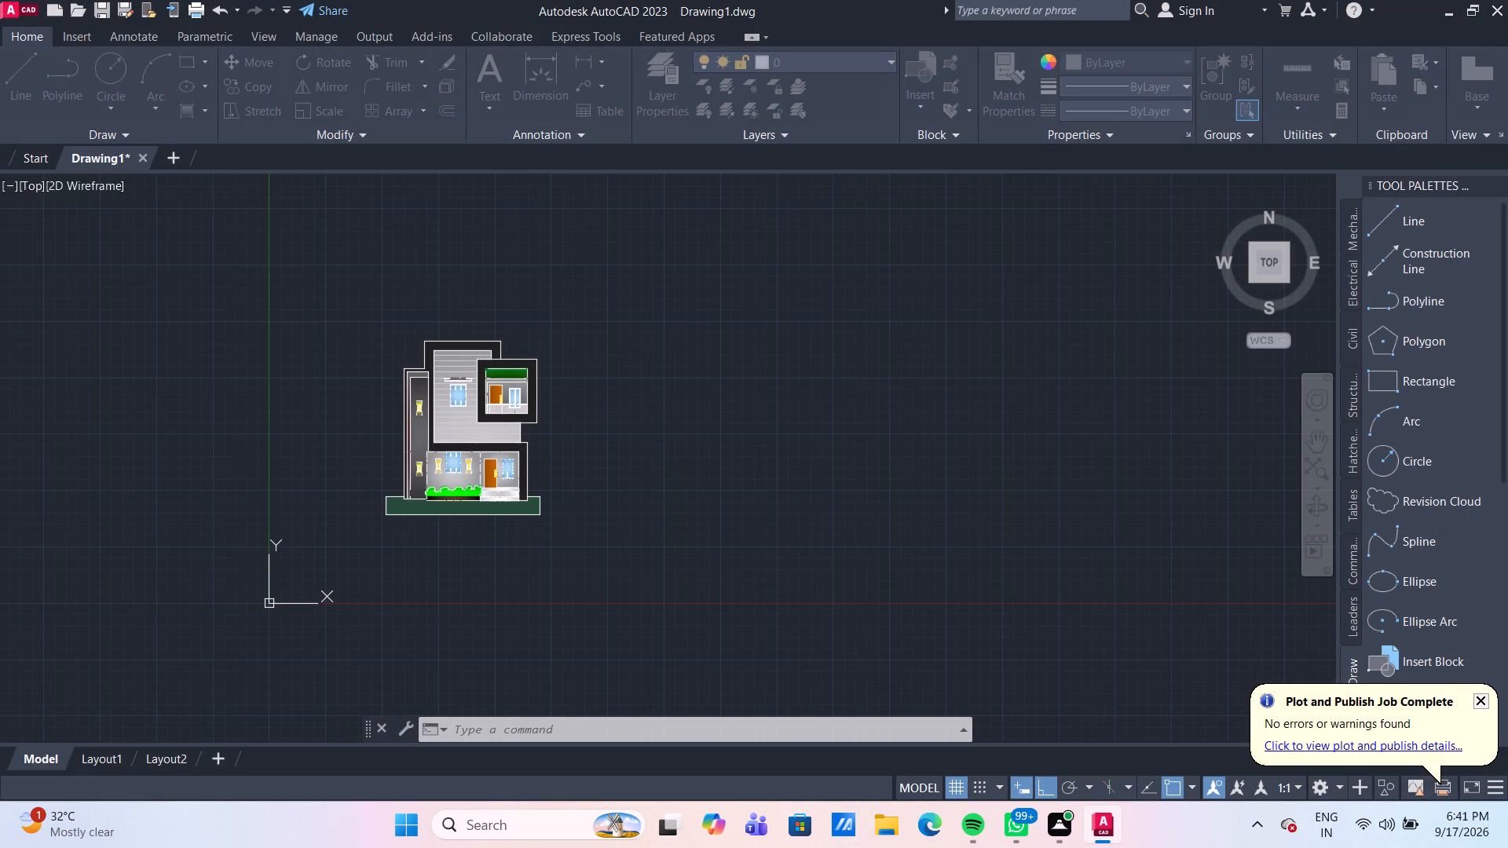
scroll(684, 315, down, 3)
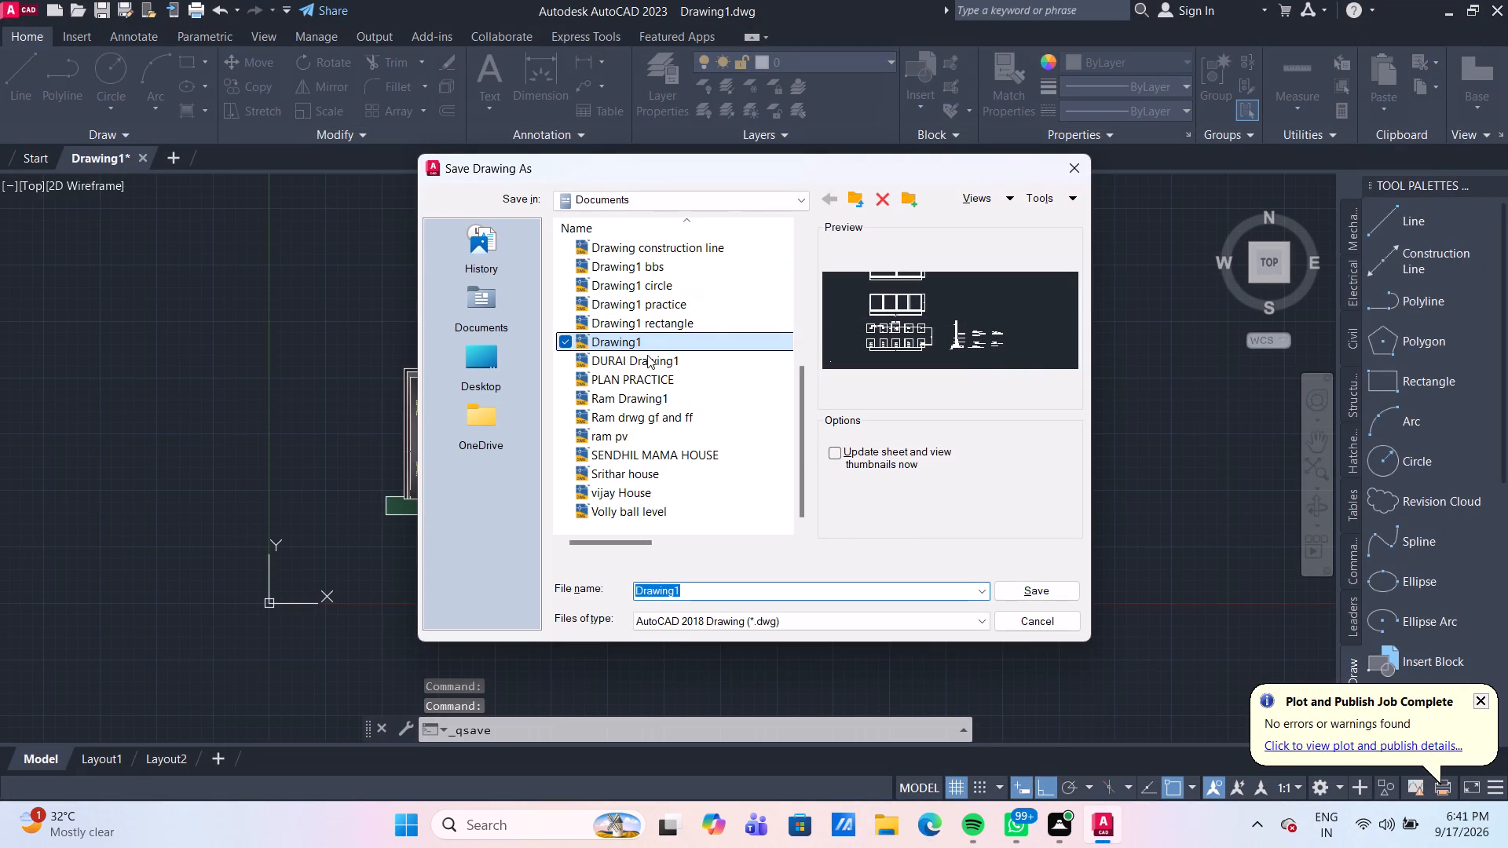
click(494, 355)
scroll(594, 368, down, 3)
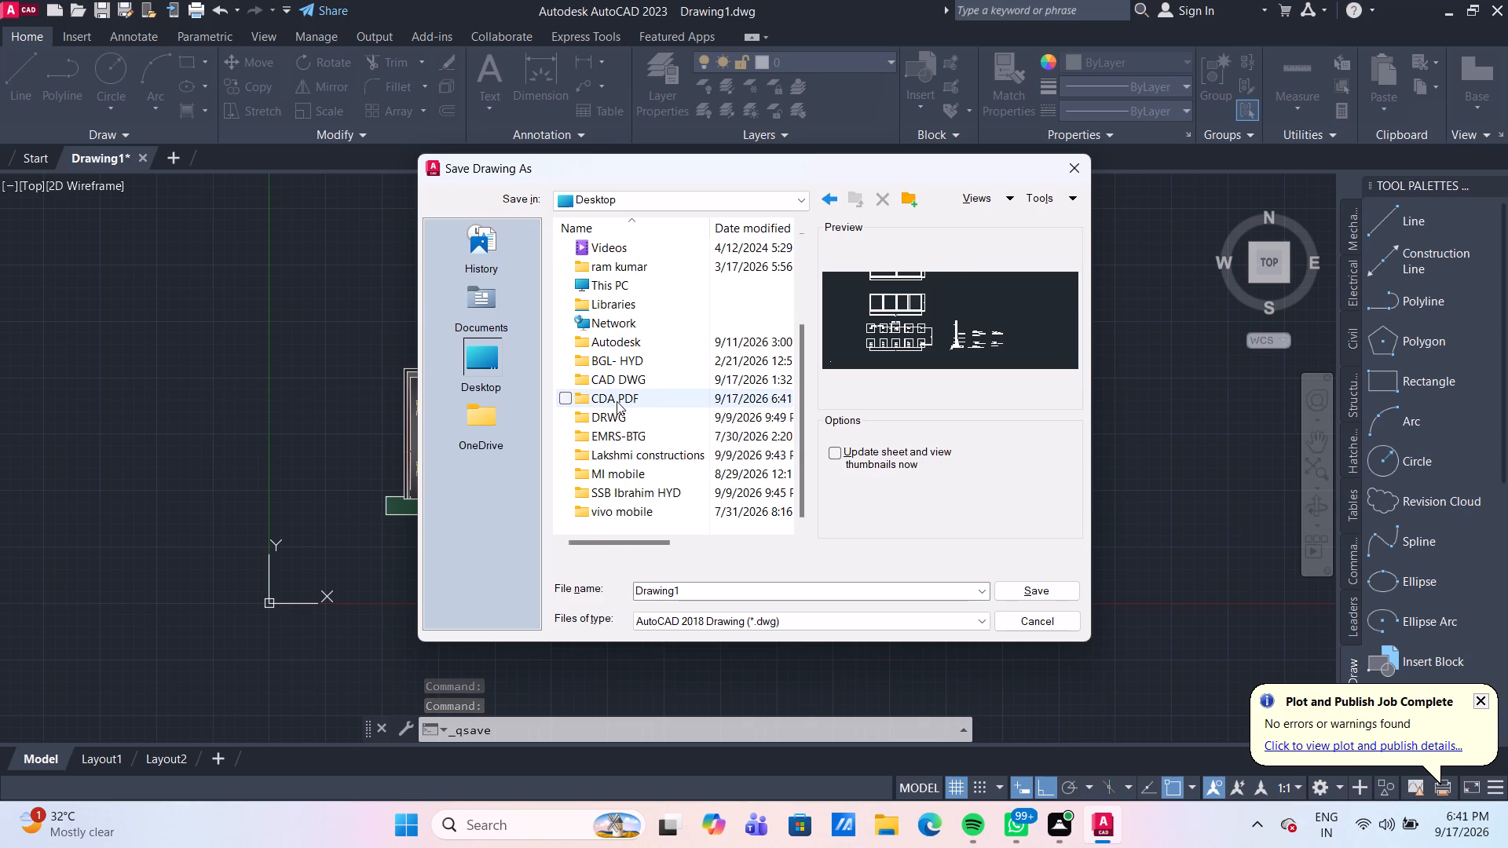
double_click(664, 378)
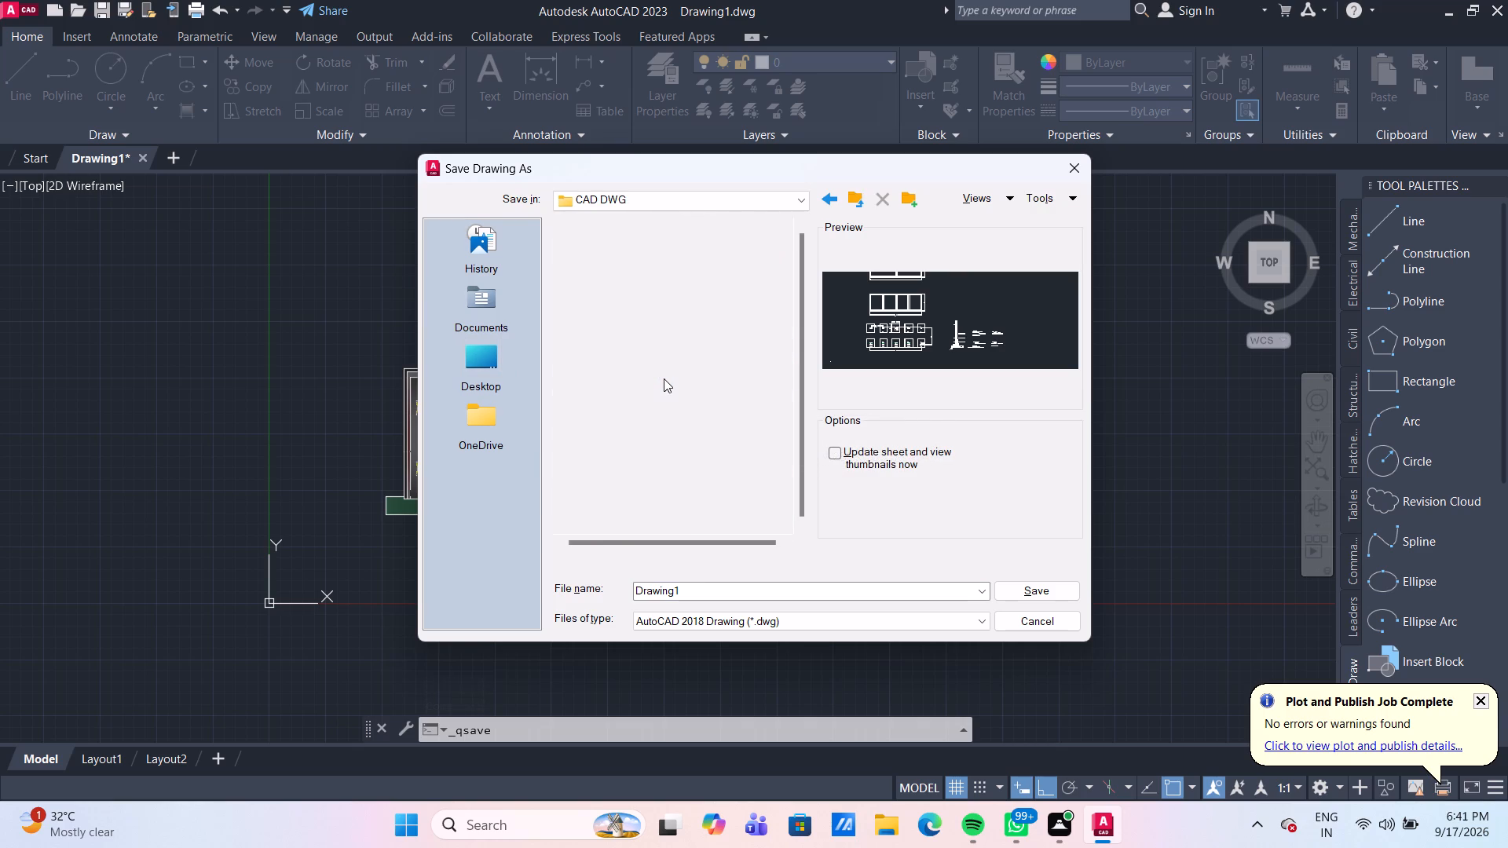
click(750, 594)
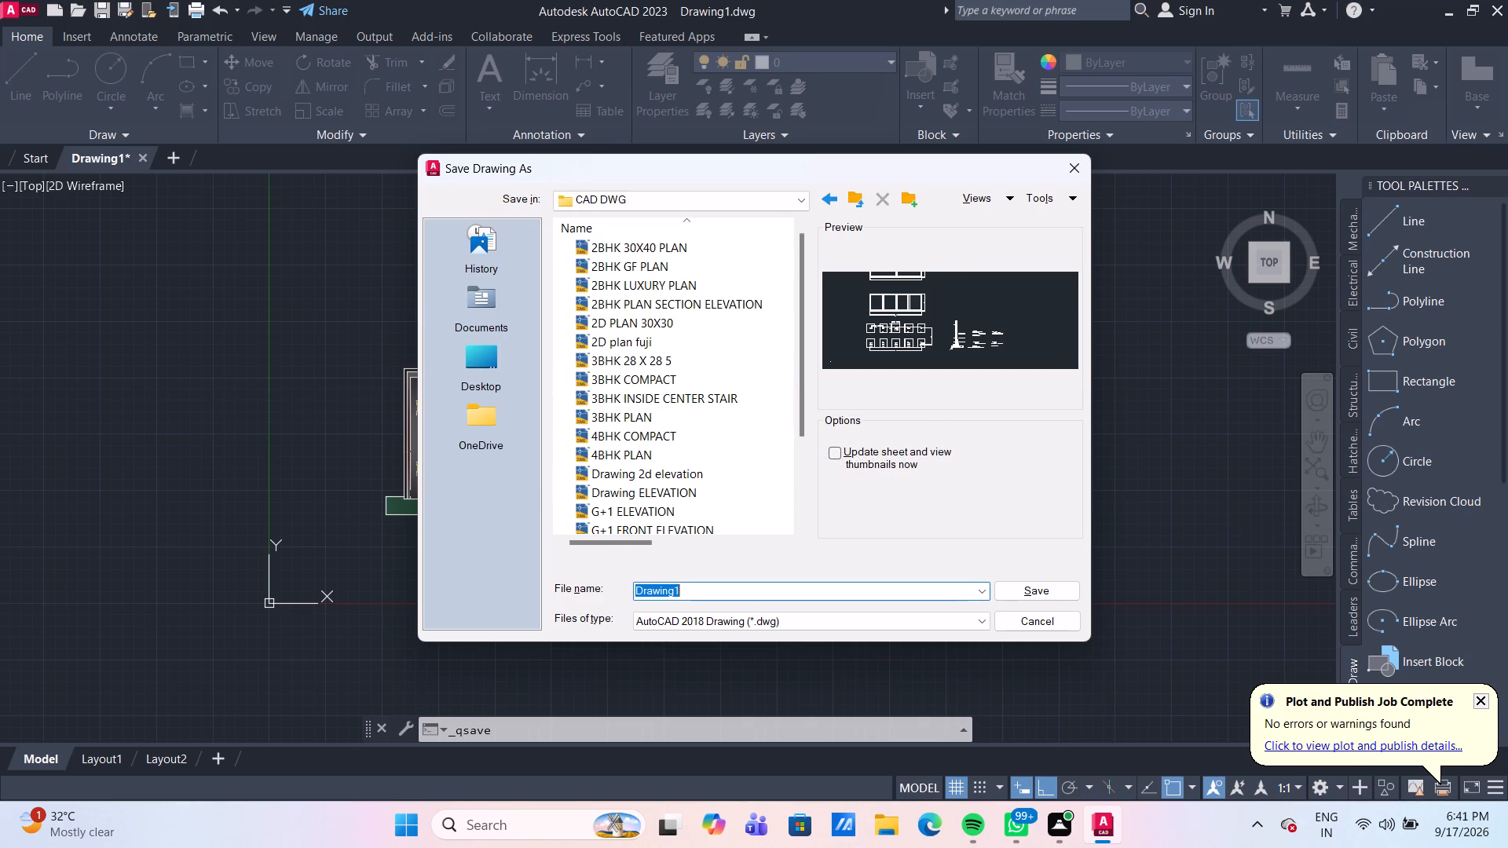
text(TWO)
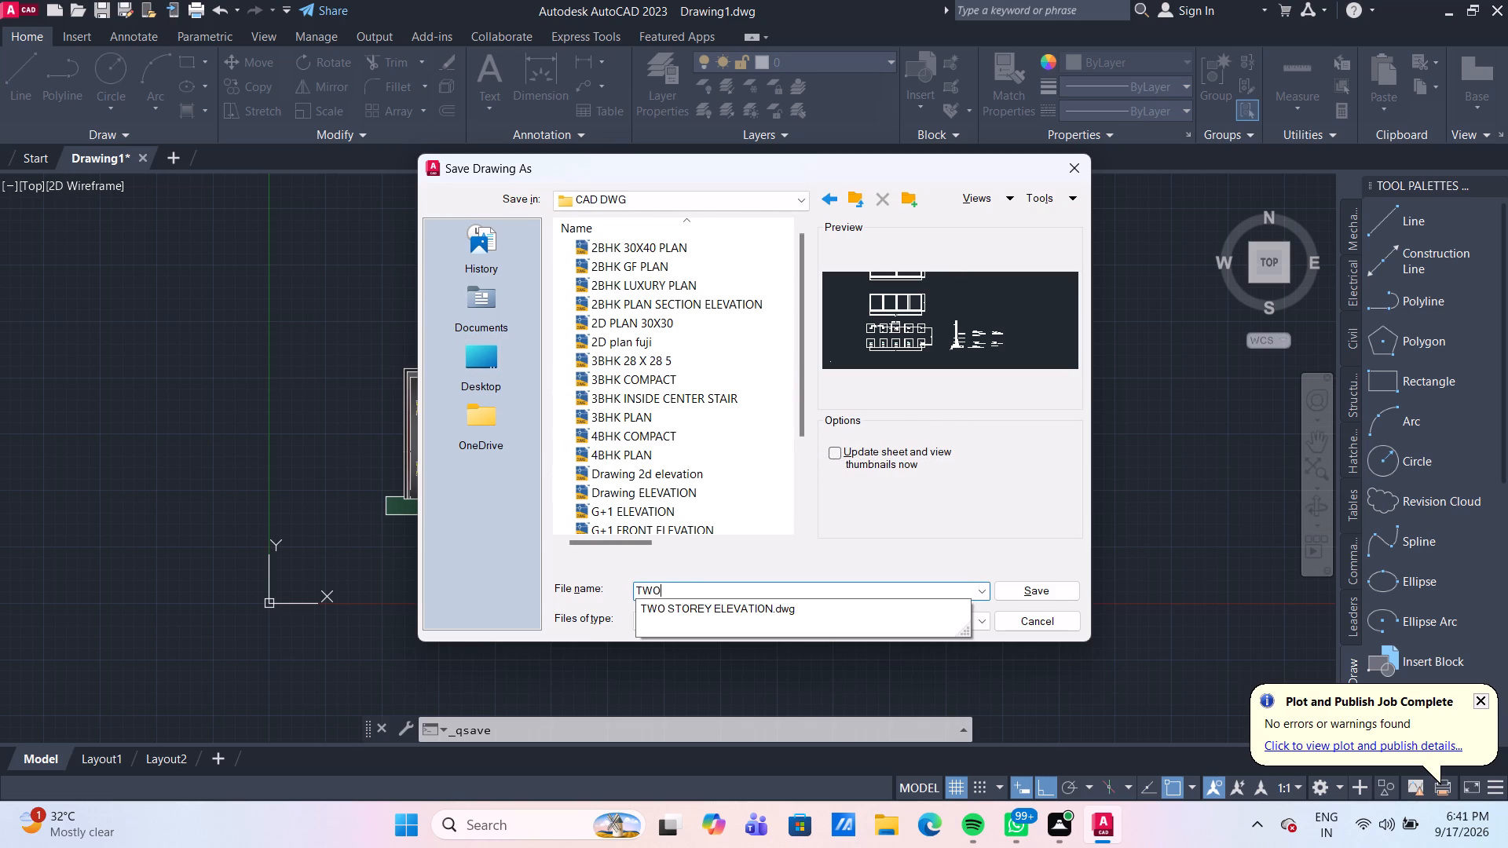
key(space)
text(STORE)
text(Y)
key(space)
text(MOR)
text(DEN)
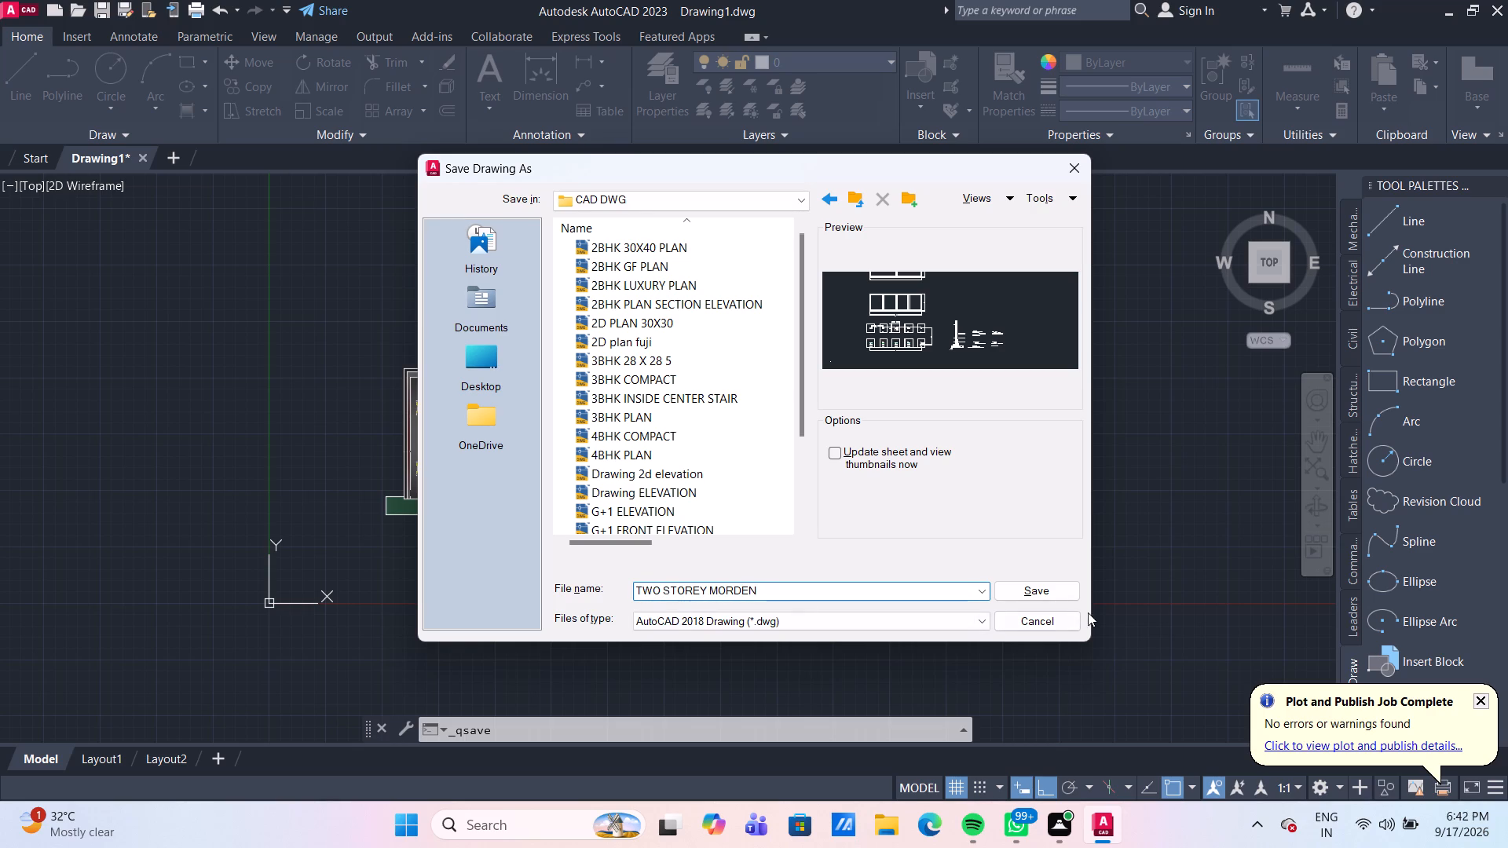
click(1058, 593)
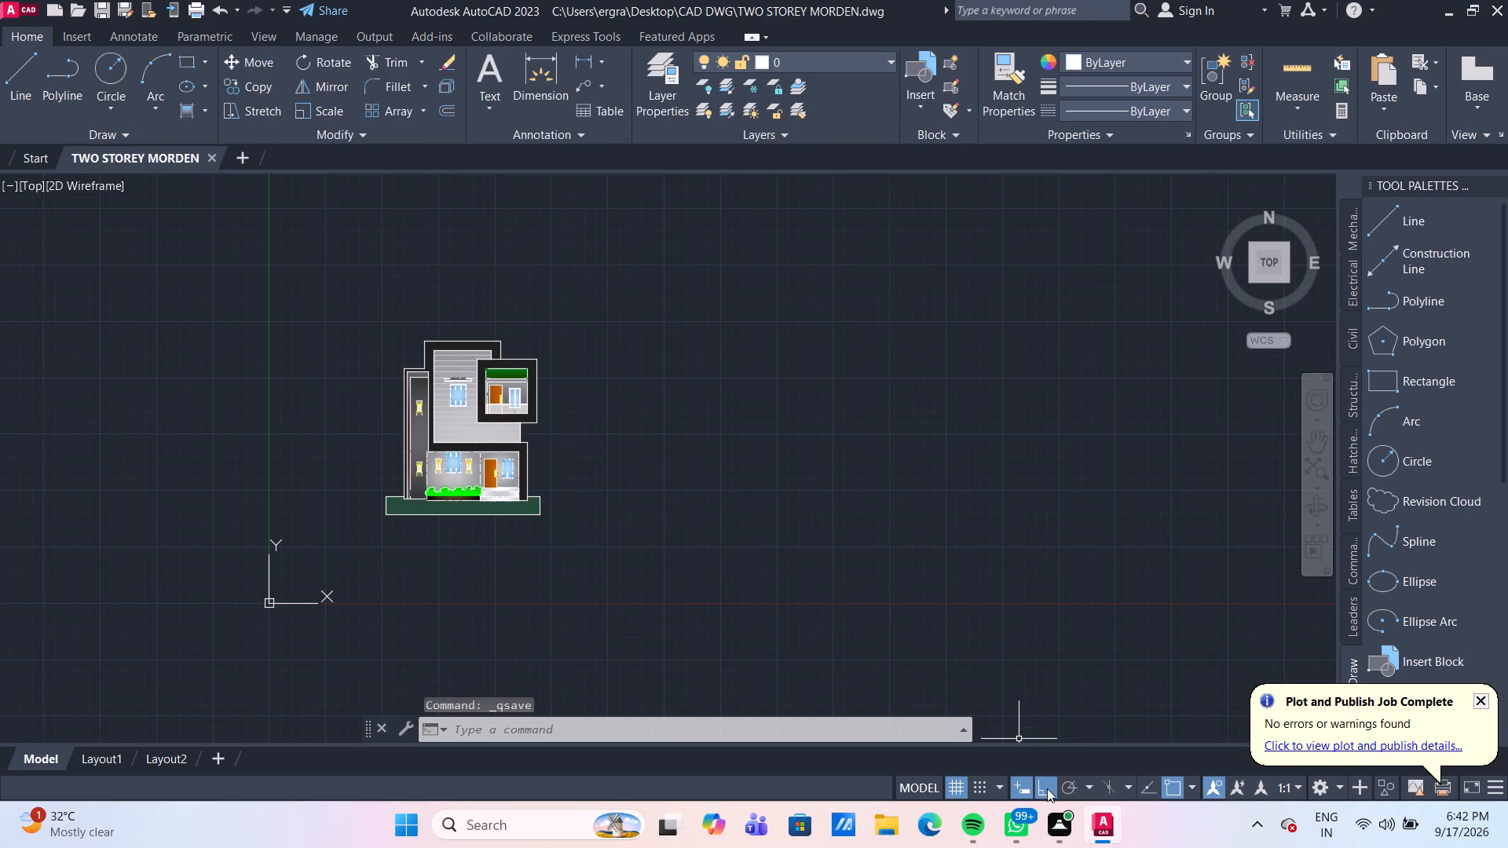